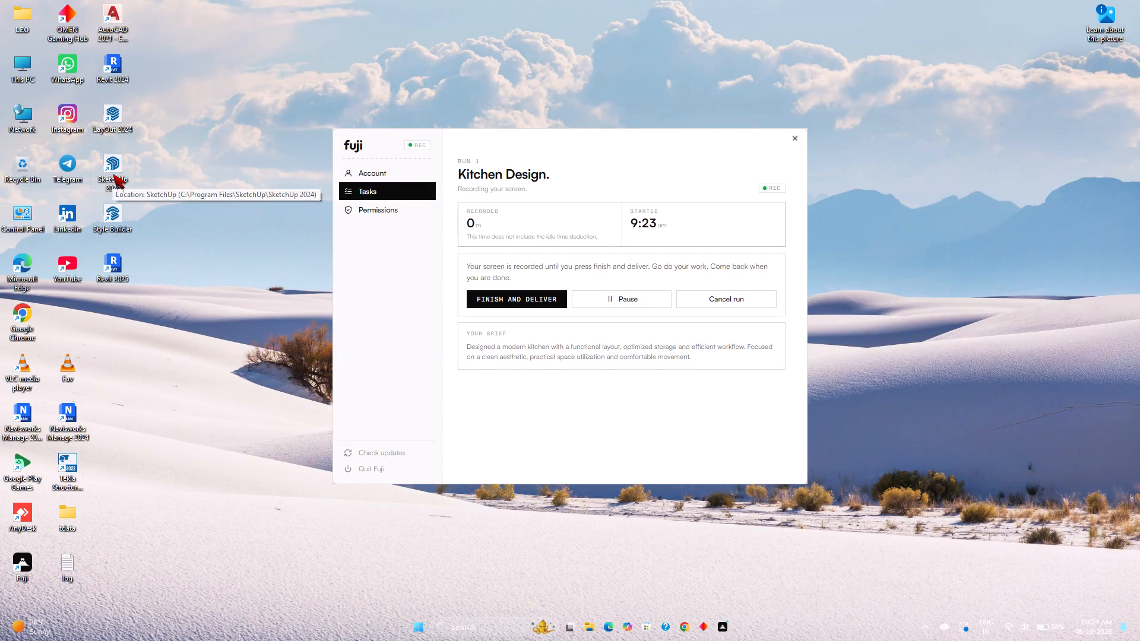
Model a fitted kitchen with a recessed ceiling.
Launch SketchUp 2024 and create a new model from the Simple template in inches.
double_click(113, 174)
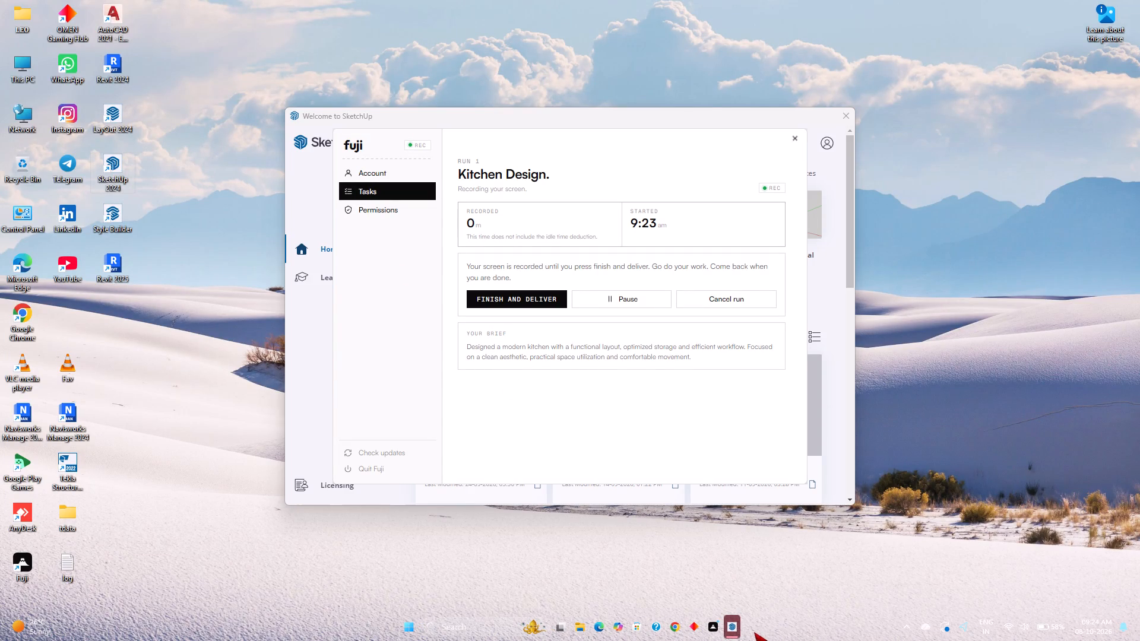
left_click(734, 632)
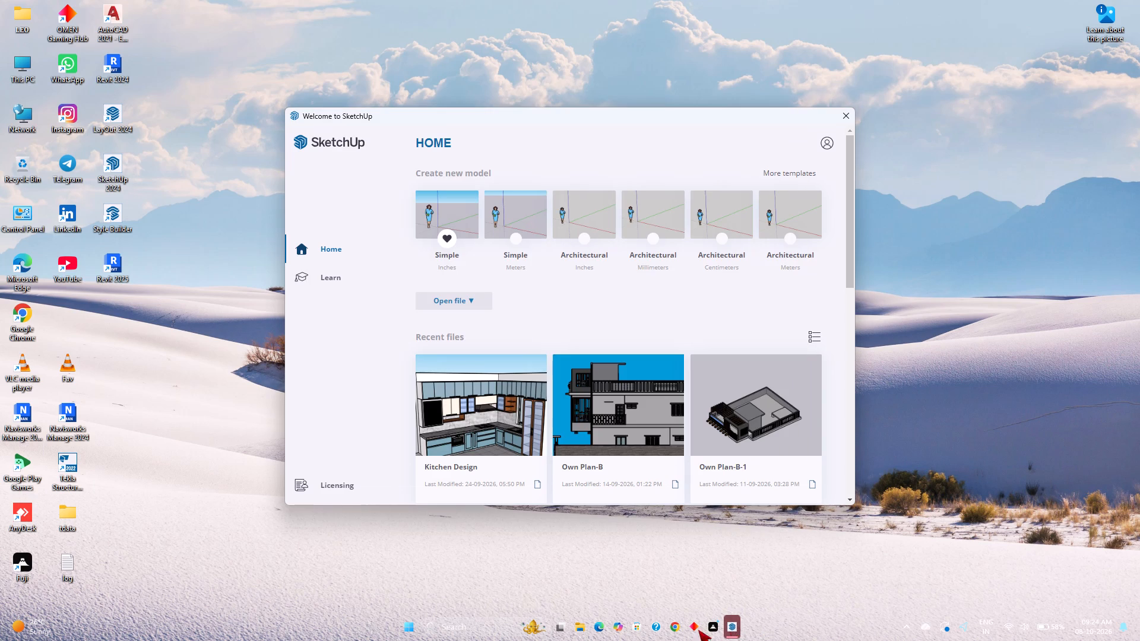
left_click(446, 212)
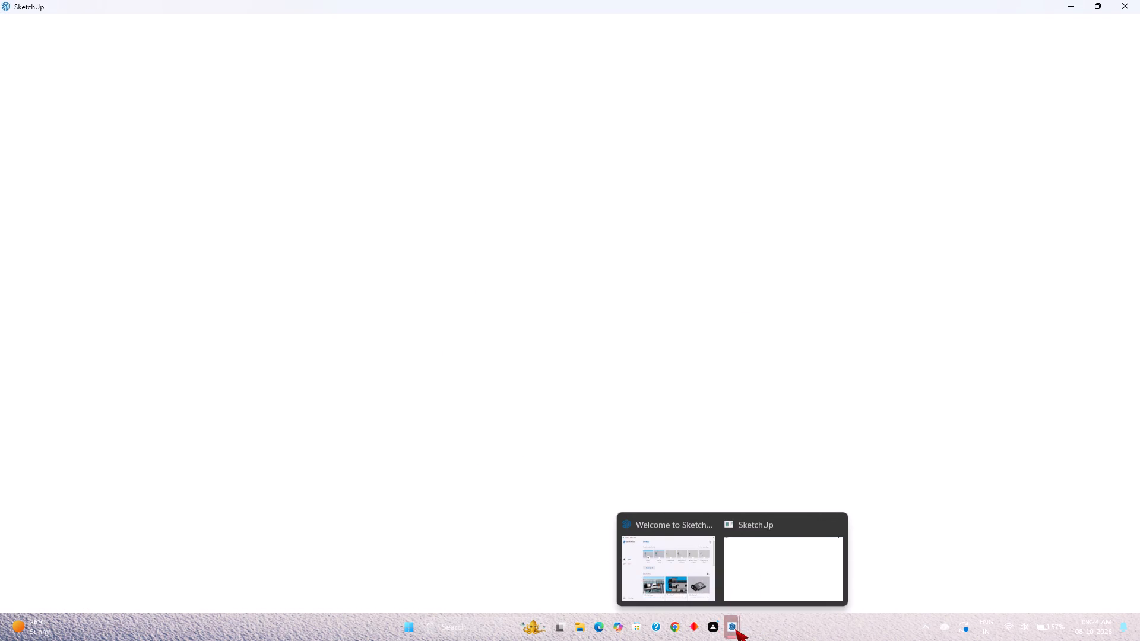
left_click(701, 521)
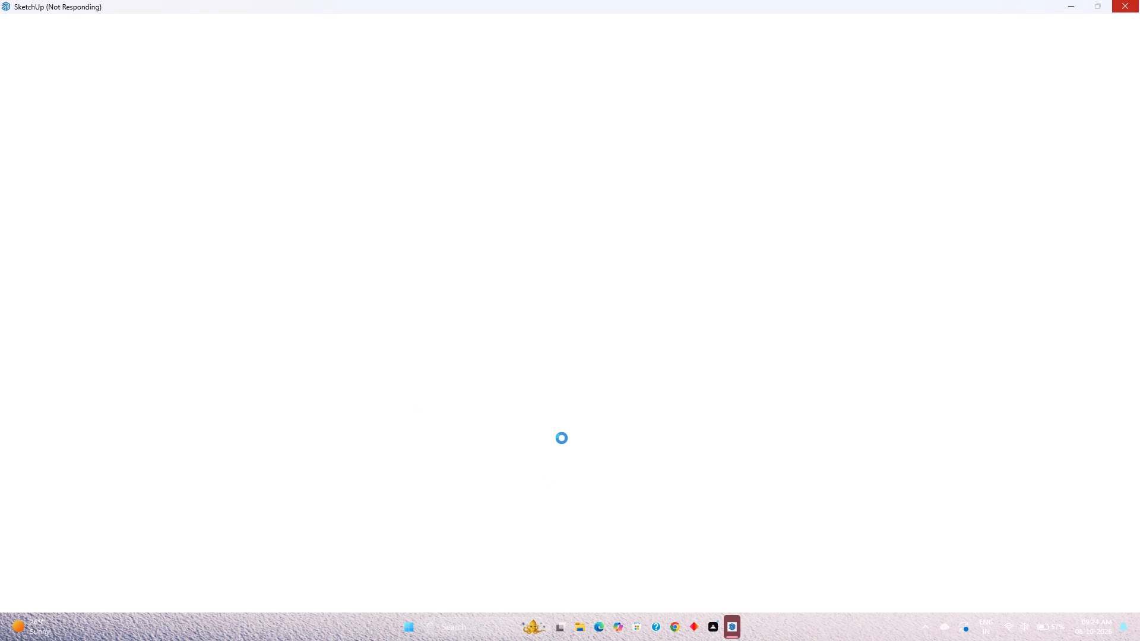
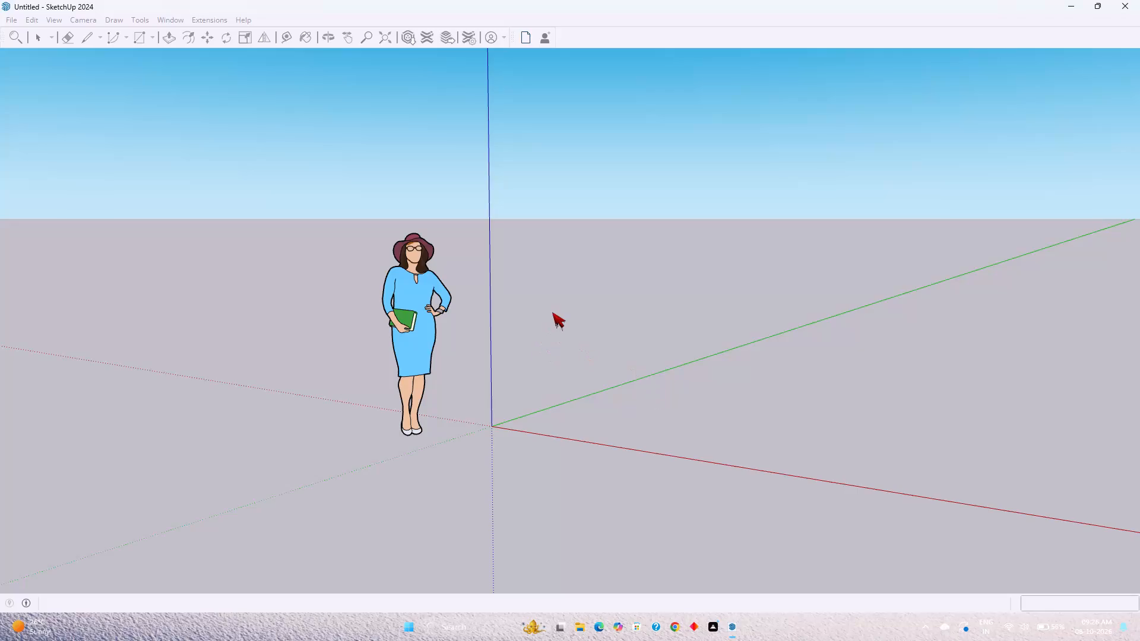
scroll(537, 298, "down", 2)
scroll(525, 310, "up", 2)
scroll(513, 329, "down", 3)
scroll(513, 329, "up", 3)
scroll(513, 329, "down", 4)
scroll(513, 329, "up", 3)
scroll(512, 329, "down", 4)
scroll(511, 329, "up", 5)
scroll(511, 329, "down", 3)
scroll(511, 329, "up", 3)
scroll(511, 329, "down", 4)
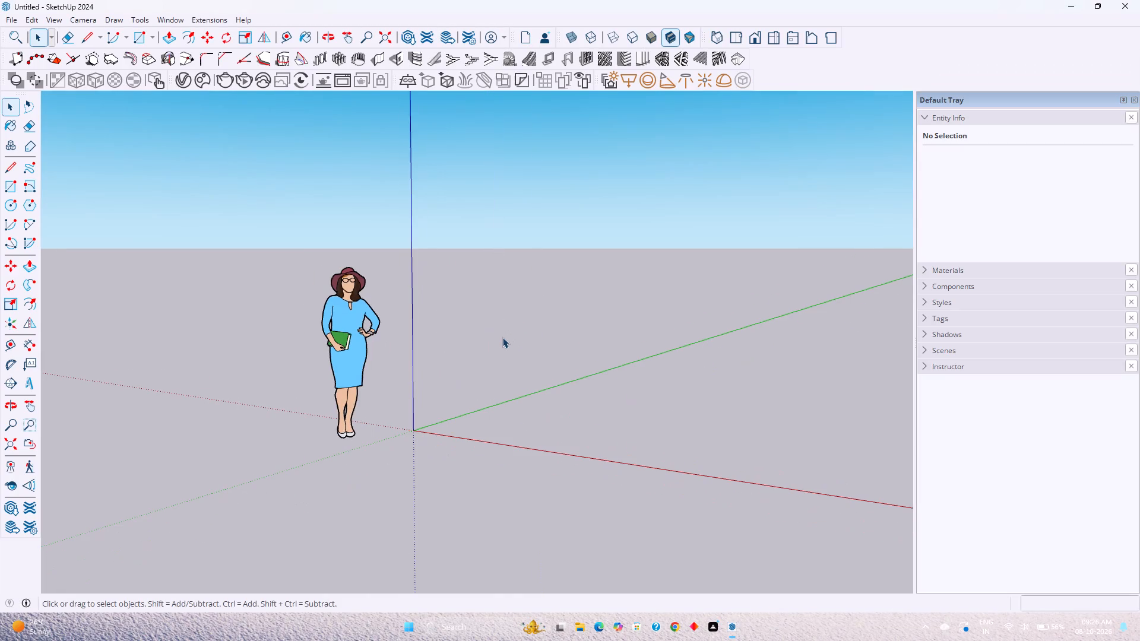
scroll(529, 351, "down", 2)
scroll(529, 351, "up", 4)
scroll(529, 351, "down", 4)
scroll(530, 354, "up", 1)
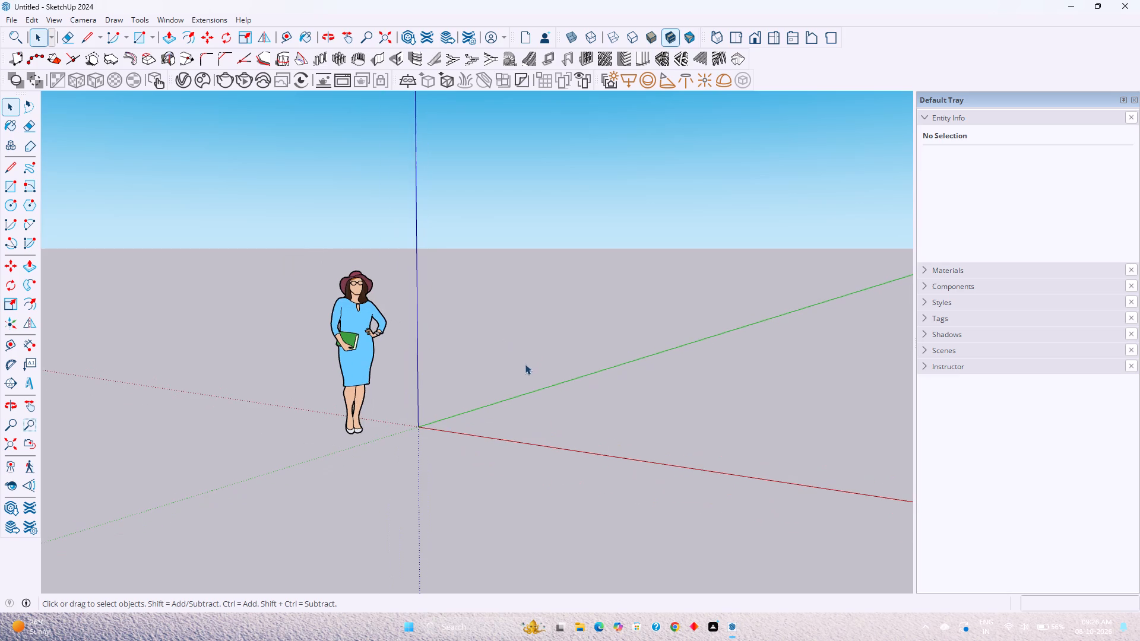
Draw a 12' by 12' rectangle on the ground plane beside the axes as the kitchen floor.
middle_click_drag(533, 473, 468, 518, "shift")
middle_click_drag(643, 485, 624, 482)
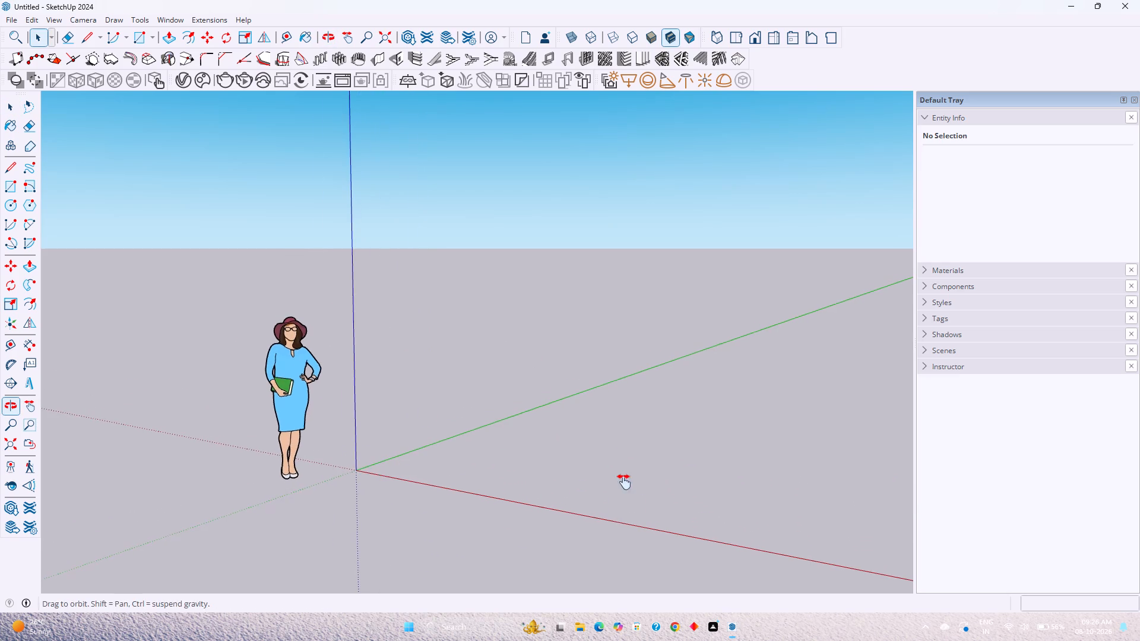
middle_click_drag(624, 482, 577, 455)
middle_click_drag(562, 448, 803, 488)
scroll(771, 456, "down", 2)
middle_click_drag(771, 456, 614, 520, "shift")
middle_click_drag(647, 500, 639, 504)
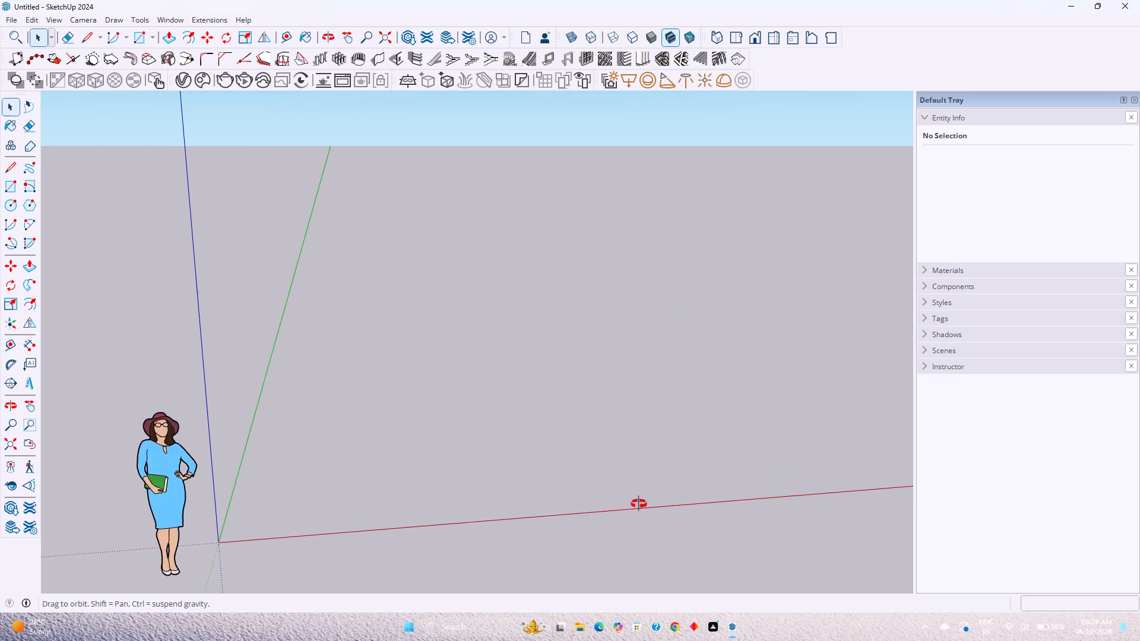
middle_click_drag(639, 504, 578, 469)
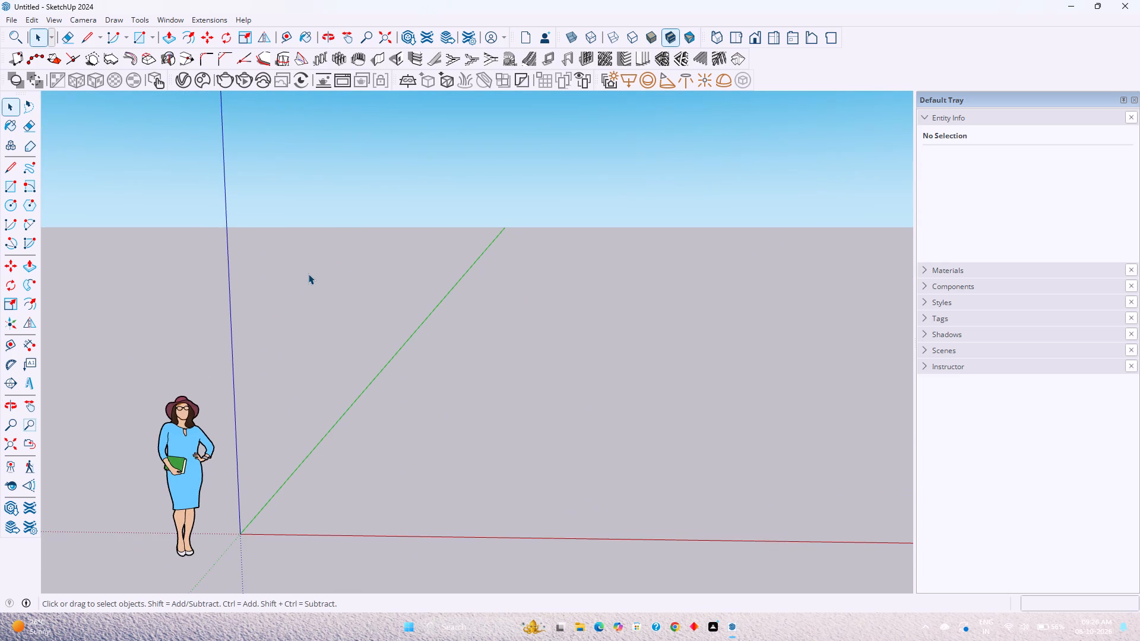
left_click(141, 36)
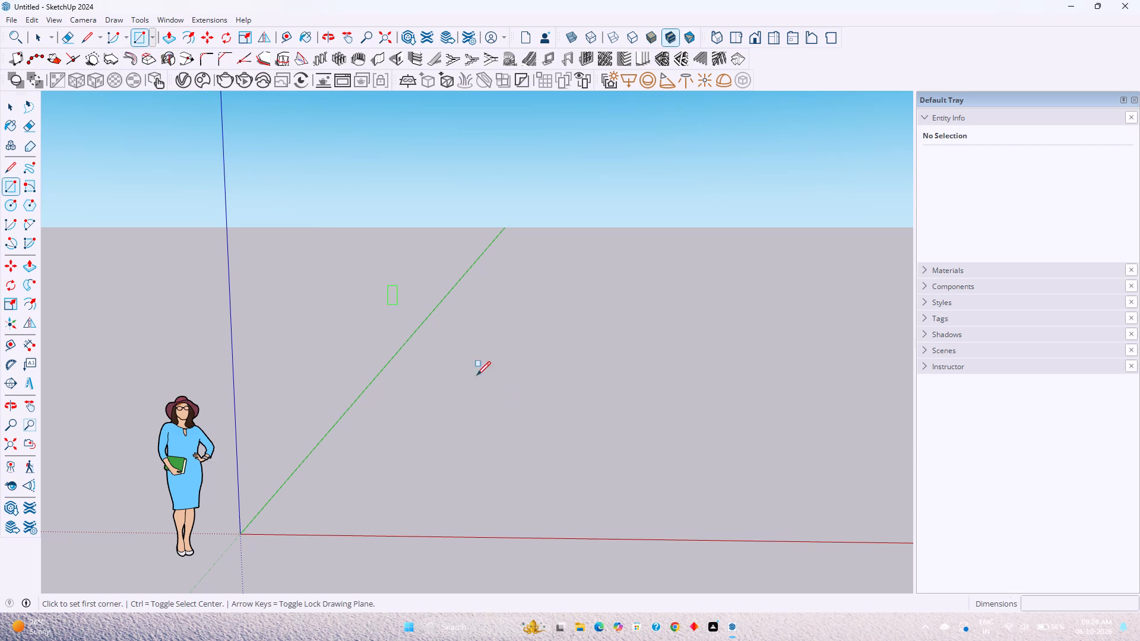
middle_click_drag(518, 379, 540, 516)
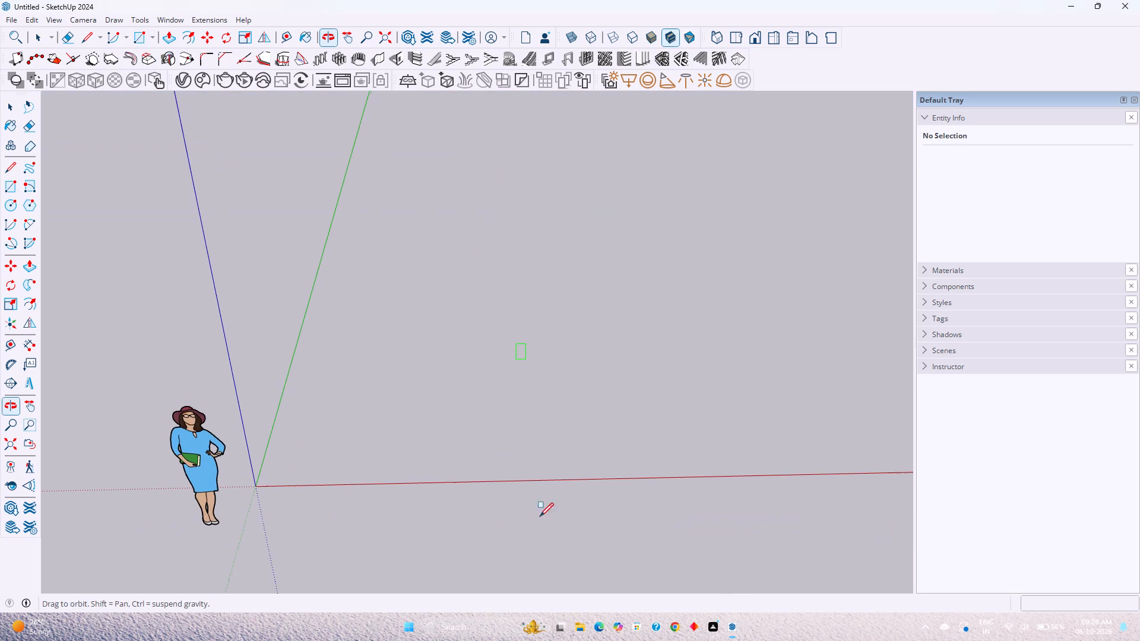
middle_click_drag(540, 516, 539, 518)
left_click(395, 249)
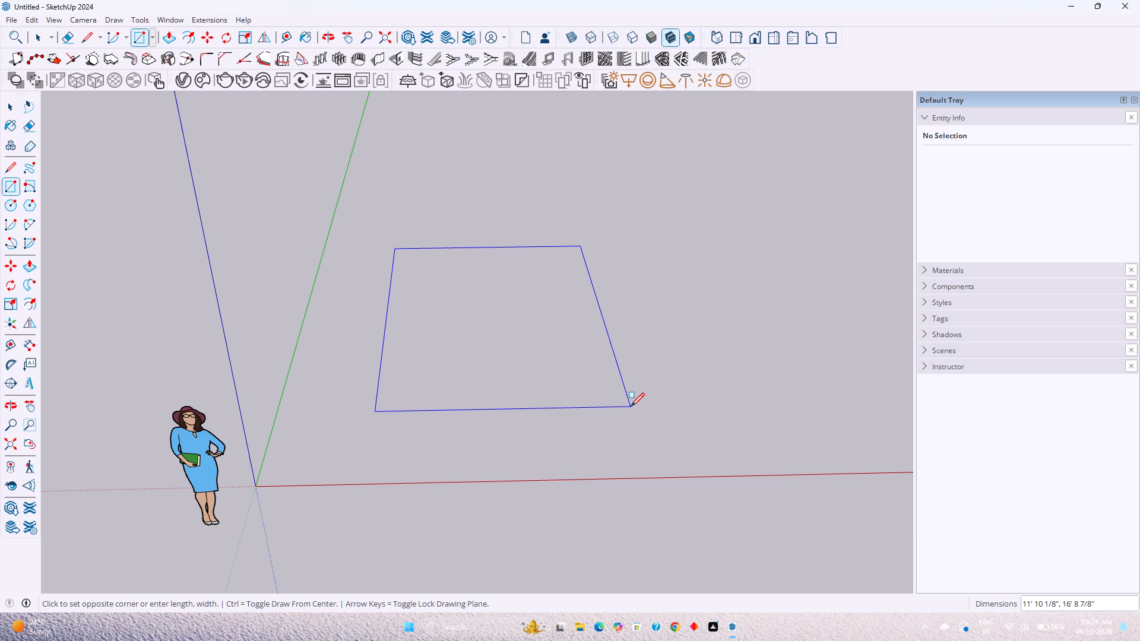
key("1")
key("0")
key("BackSpace")
type("2'")
type(", 12'")
key("Return")
Offset the floor rectangle's outline 9" outward to form the wall thickness.
middle_click_drag(555, 369, 531, 462)
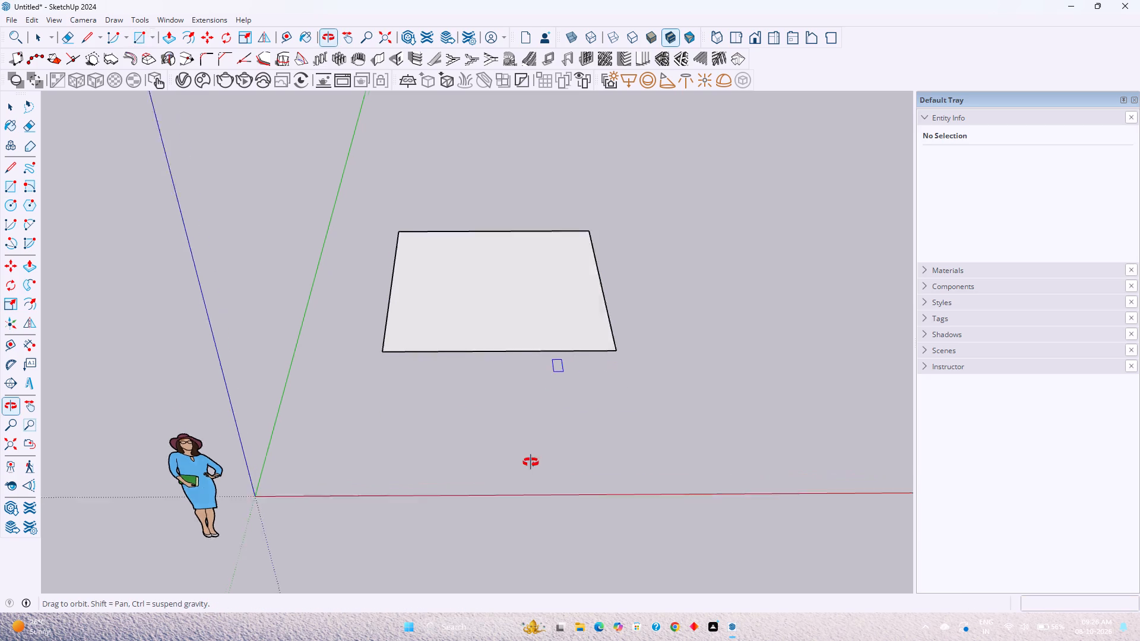
middle_click_drag(531, 462, 522, 494)
middle_click(520, 513)
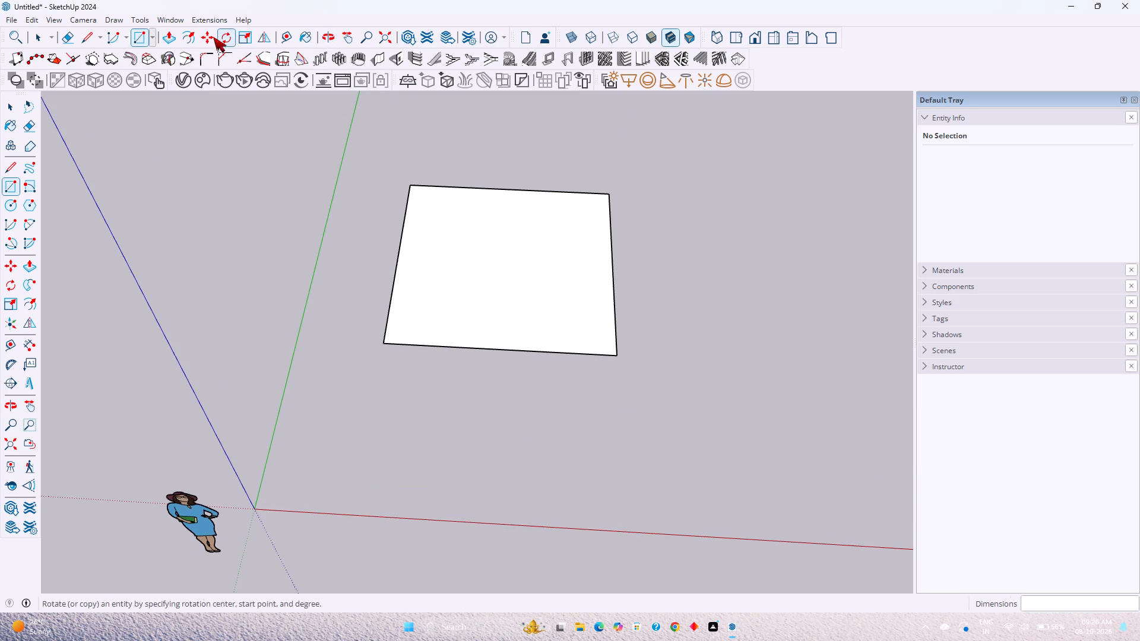
left_click(191, 44)
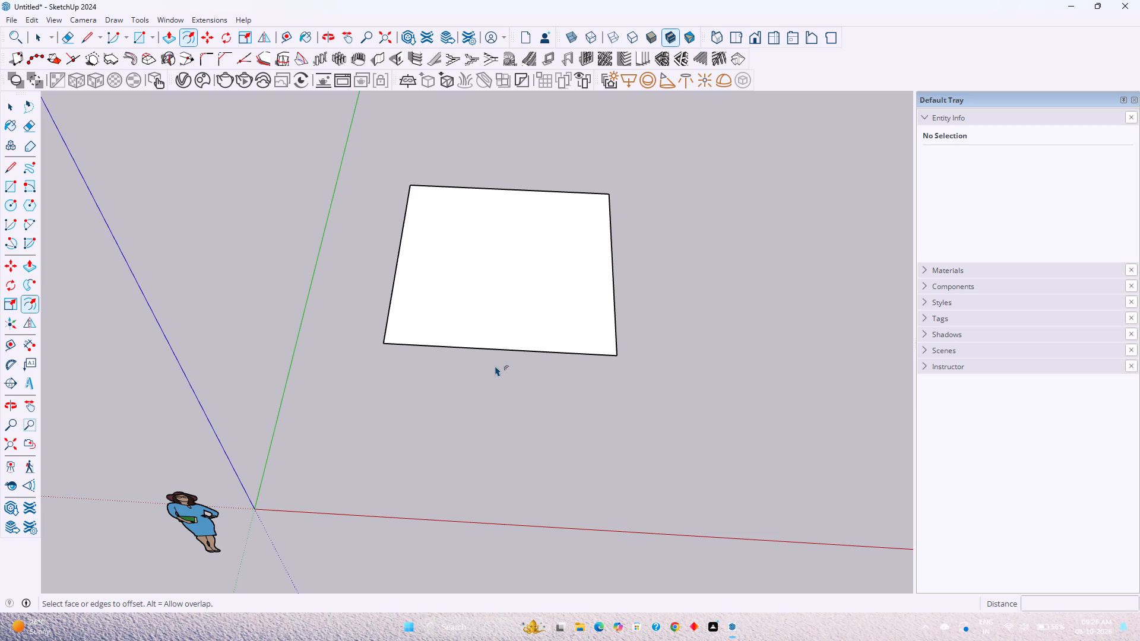
left_click(549, 301)
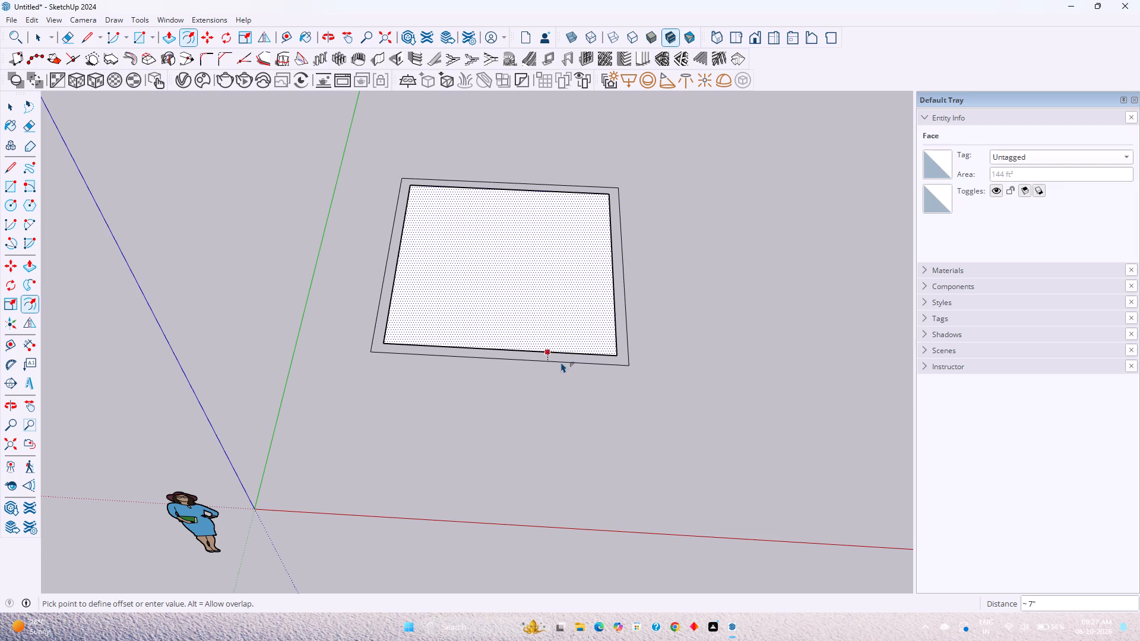
key("9")
key("Return")
key("space")
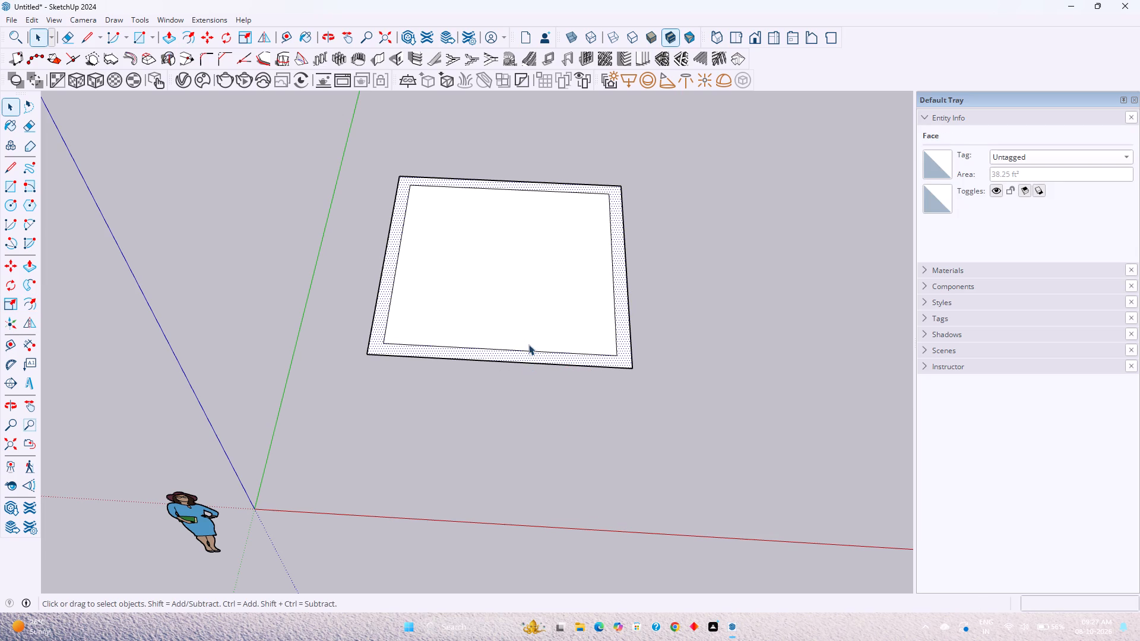
Extend the inner rectangle's front edge to the outer outline with a short line at each end.
left_click(527, 329)
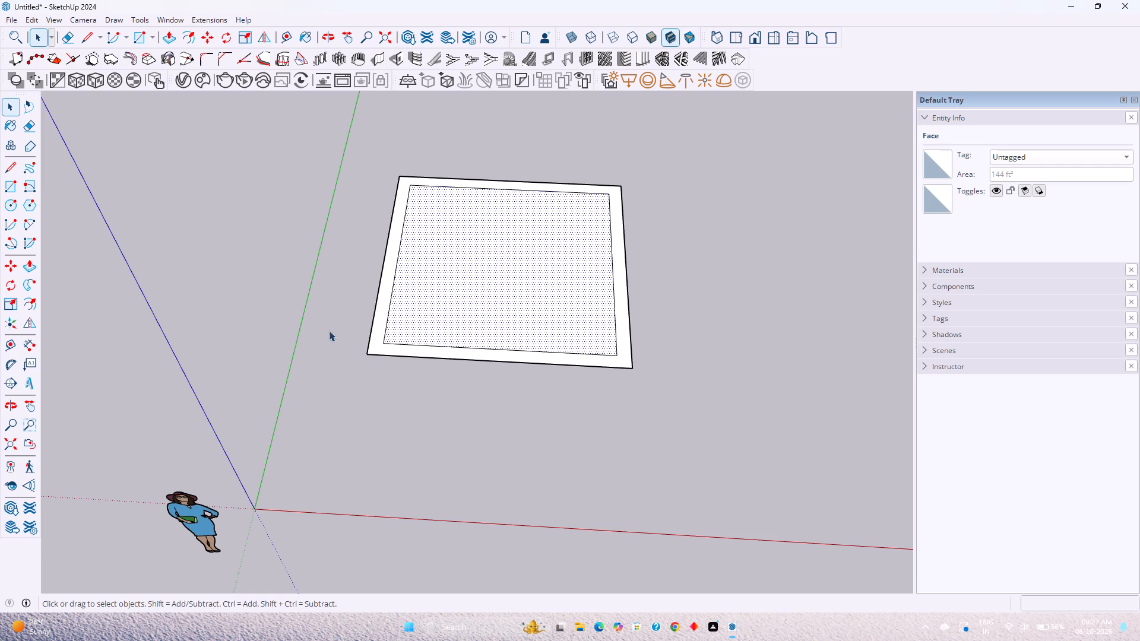
scroll(378, 270, "up", 4)
scroll(446, 346, "up", 6)
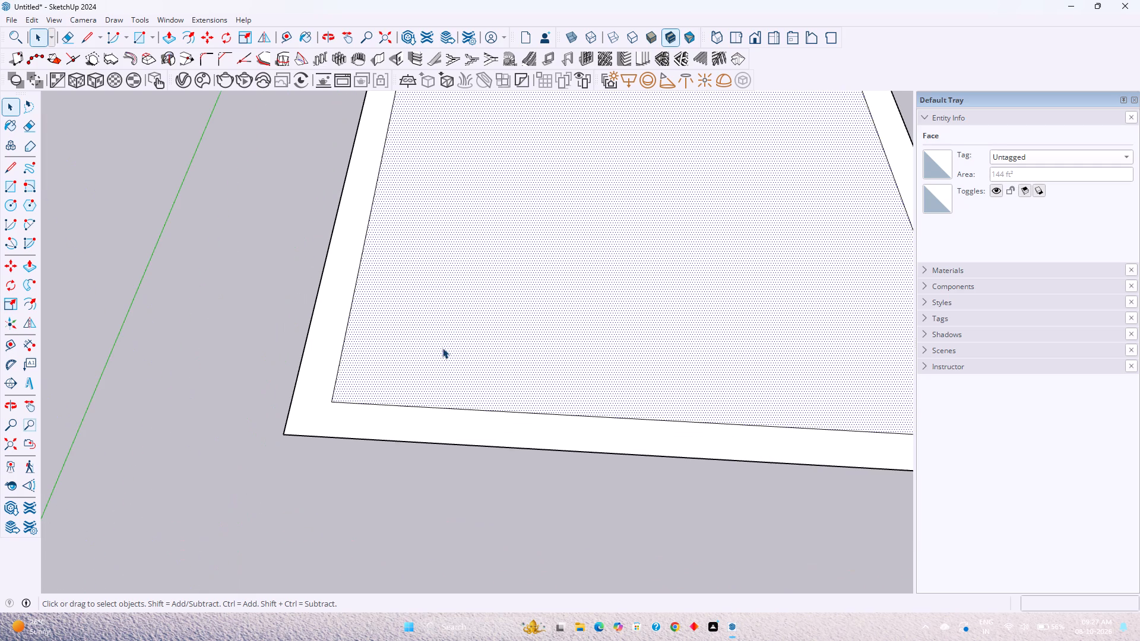
left_click(79, 41)
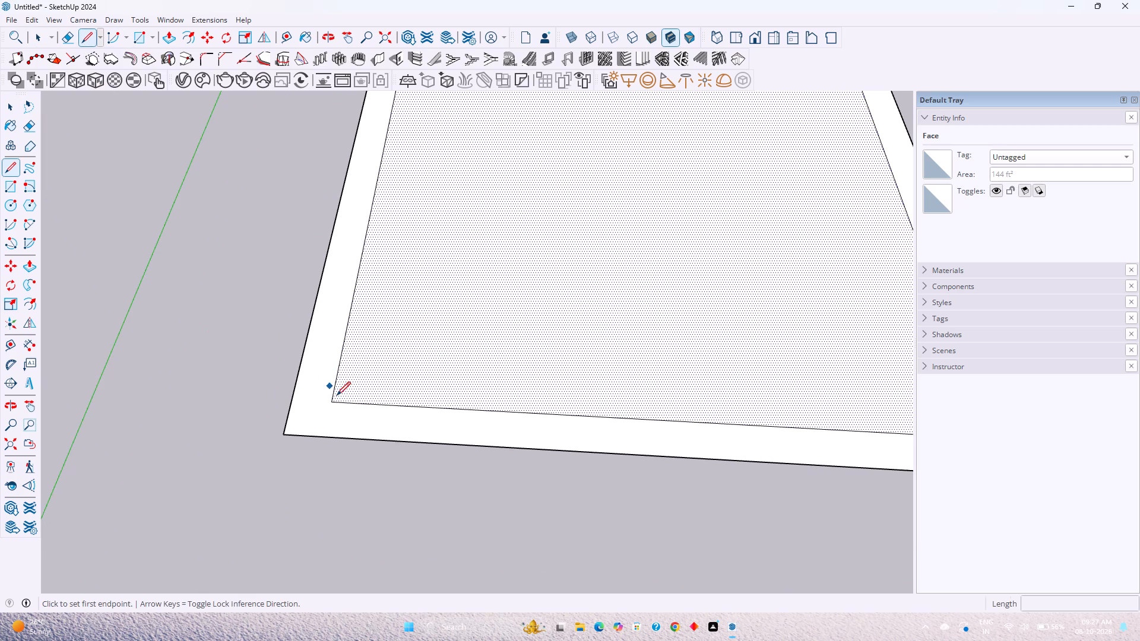
left_click(332, 400)
left_click(294, 399)
scroll(321, 412, "down", 2)
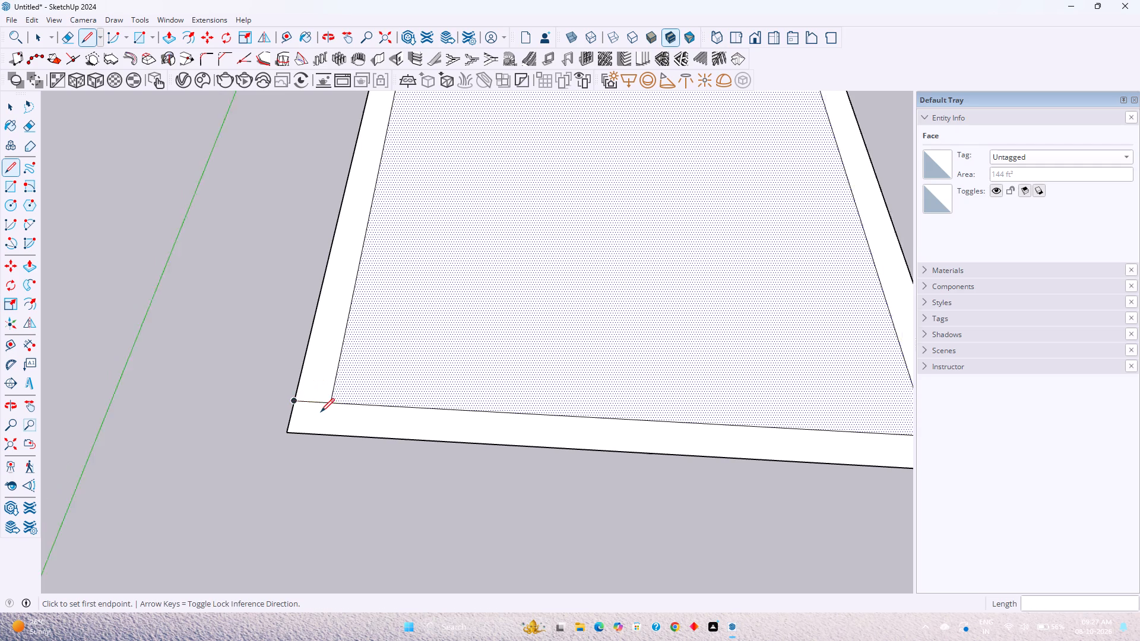
scroll(321, 412, "down", 3)
left_click(737, 426)
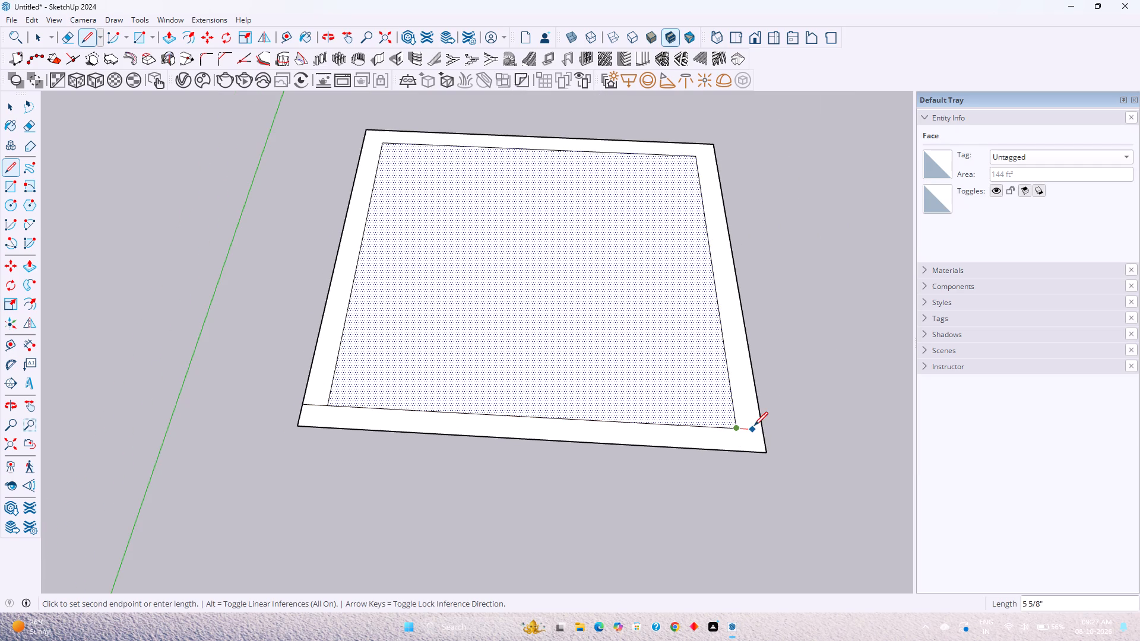
left_click(761, 426)
Erase the outer edges of the front strip so only a U-shaped wall outline surrounds the floor.
key("e")
left_click_drag(691, 450, 691, 445)
left_click_drag(765, 446, 771, 443)
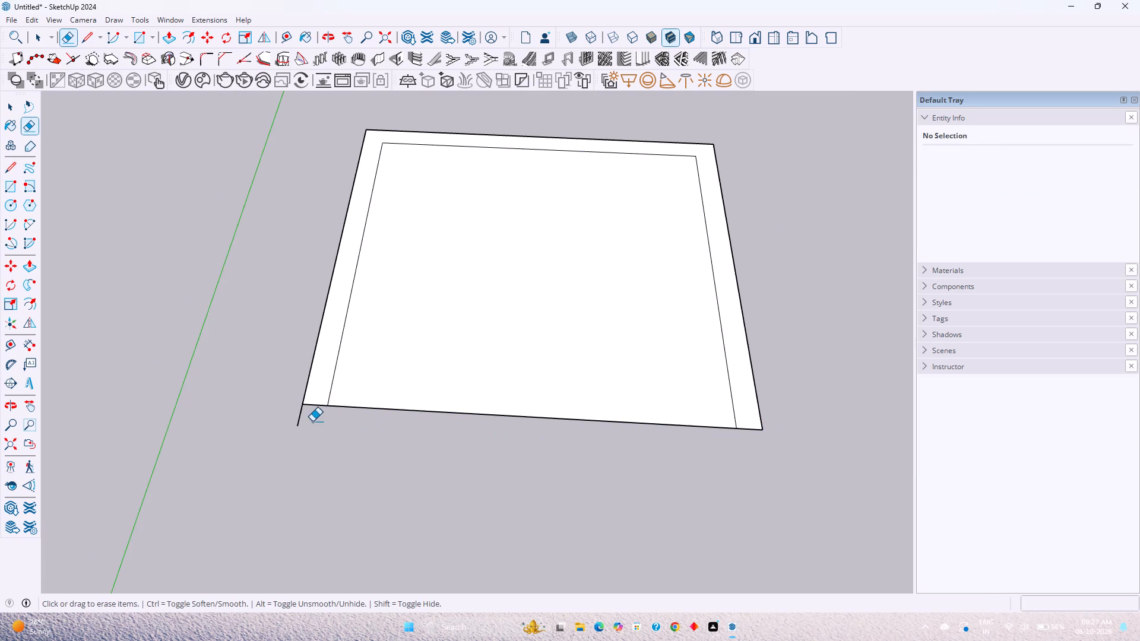
left_click(298, 417)
Group the U-shaped wall face together with its edges.
key("space")
left_click(322, 376)
double_click(324, 375)
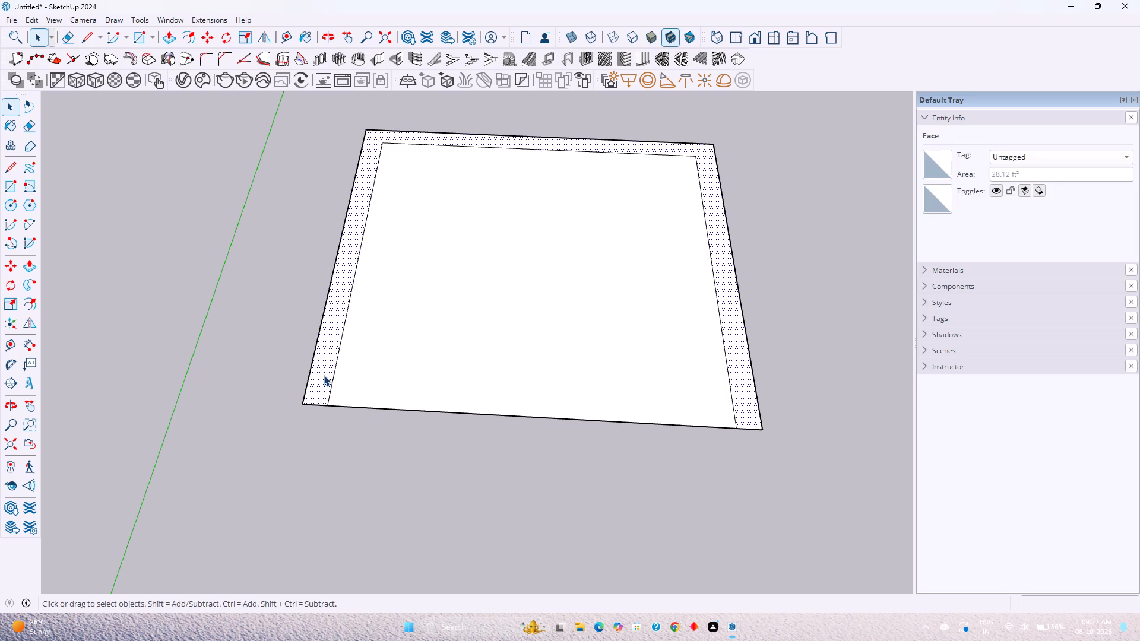
right_click(324, 375)
left_click(360, 159)
left_click(484, 321)
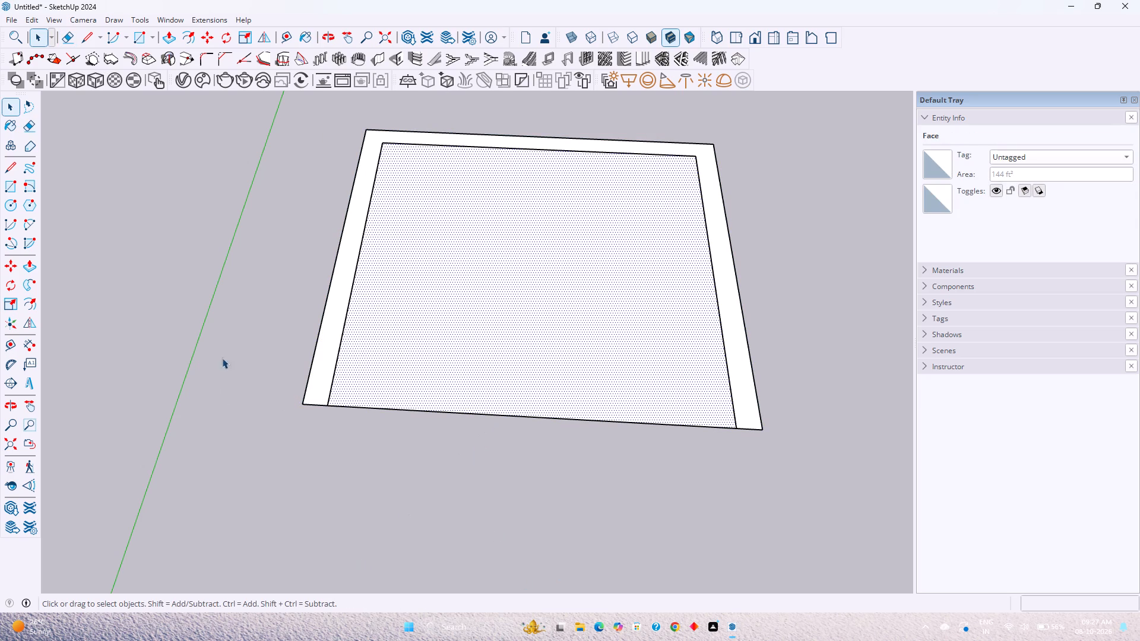
Inside the wall group, push/pull the U-shaped face up to a height of 10', and close the group.
triple_click(339, 302)
key("p")
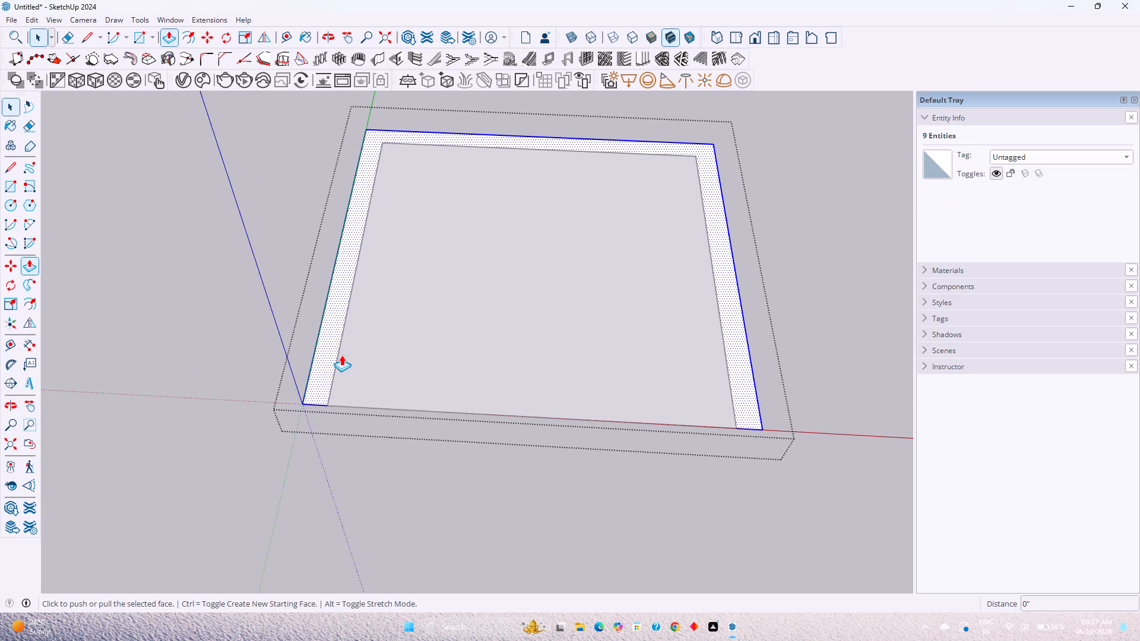
left_click(334, 345)
key("1")
key("0")
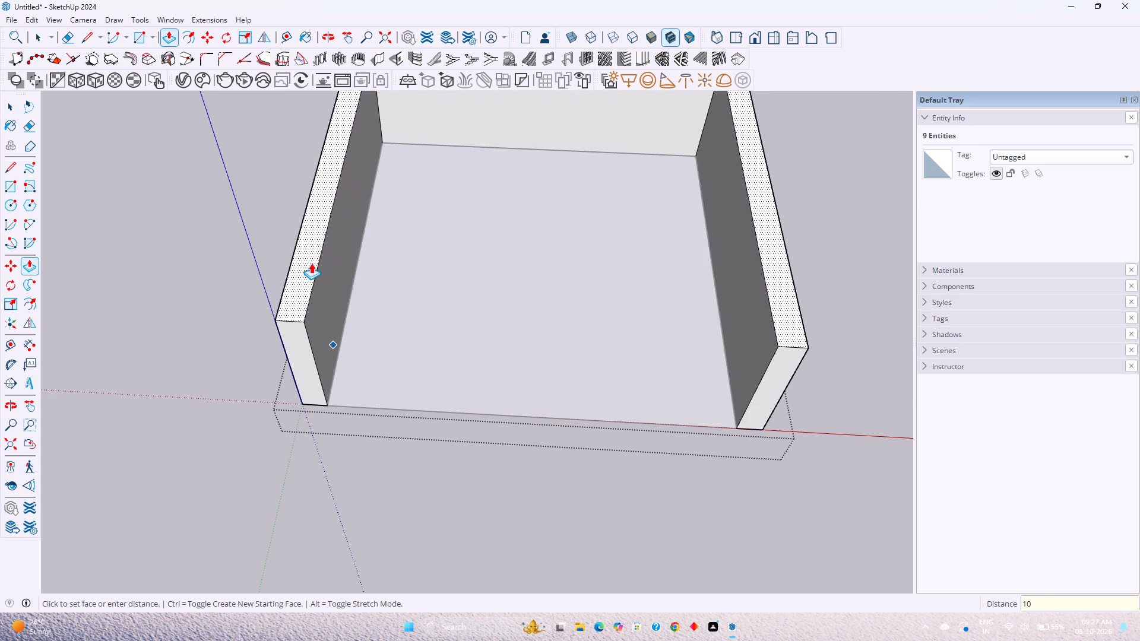
key("apostrophe")
key("Return")
key("space")
scroll(375, 469, "down", 6)
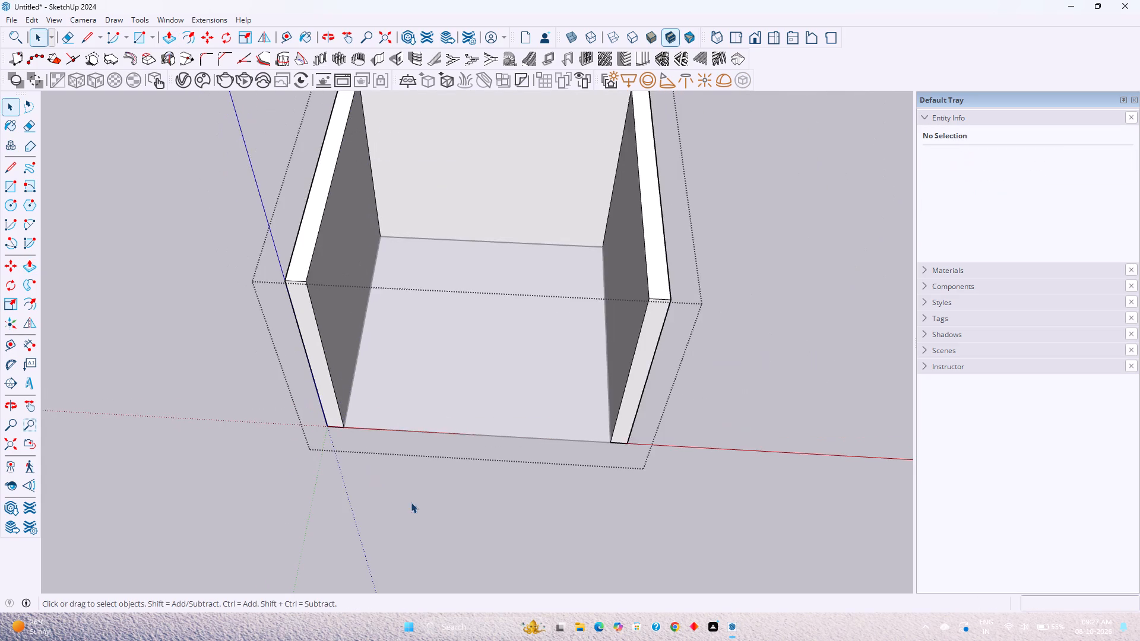
scroll(411, 502, "down", 1)
left_click(414, 519)
Group the floor face with its edges and open that group for editing.
middle_click_drag(505, 497, 483, 538, "shift")
middle_click_drag(486, 519, 528, 297)
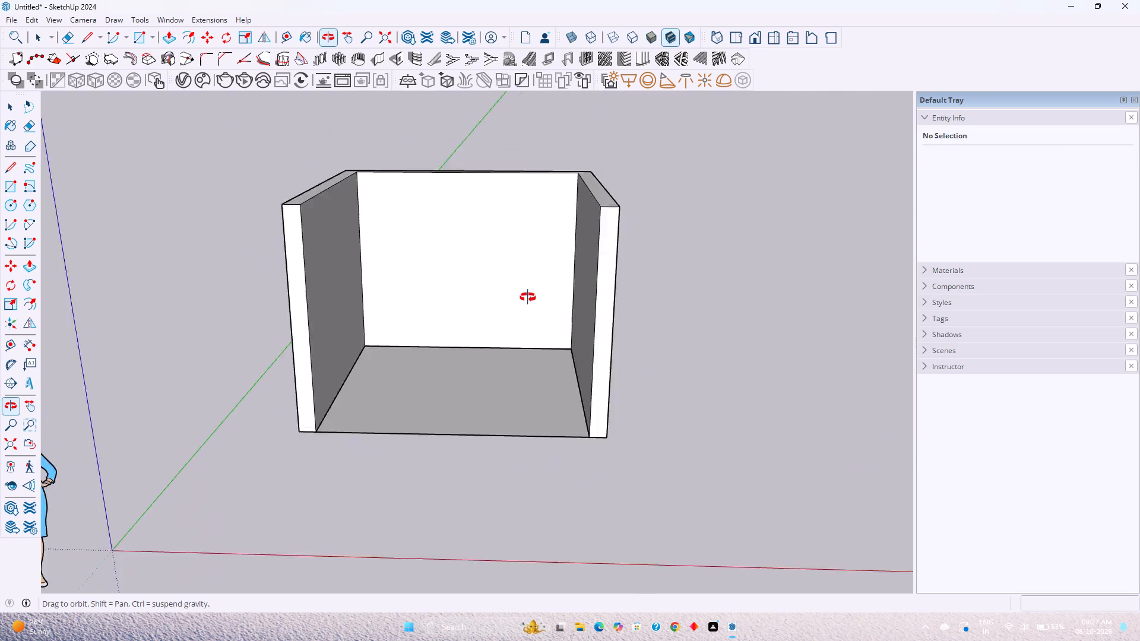
middle_click_drag(528, 297, 529, 296)
scroll(494, 348, "up", 4)
scroll(486, 367, "down", 3)
middle_click_drag(484, 370, 362, 379)
scroll(391, 392, "up", 2)
middle_click_drag(391, 392, 461, 389)
scroll(462, 389, "down", 2)
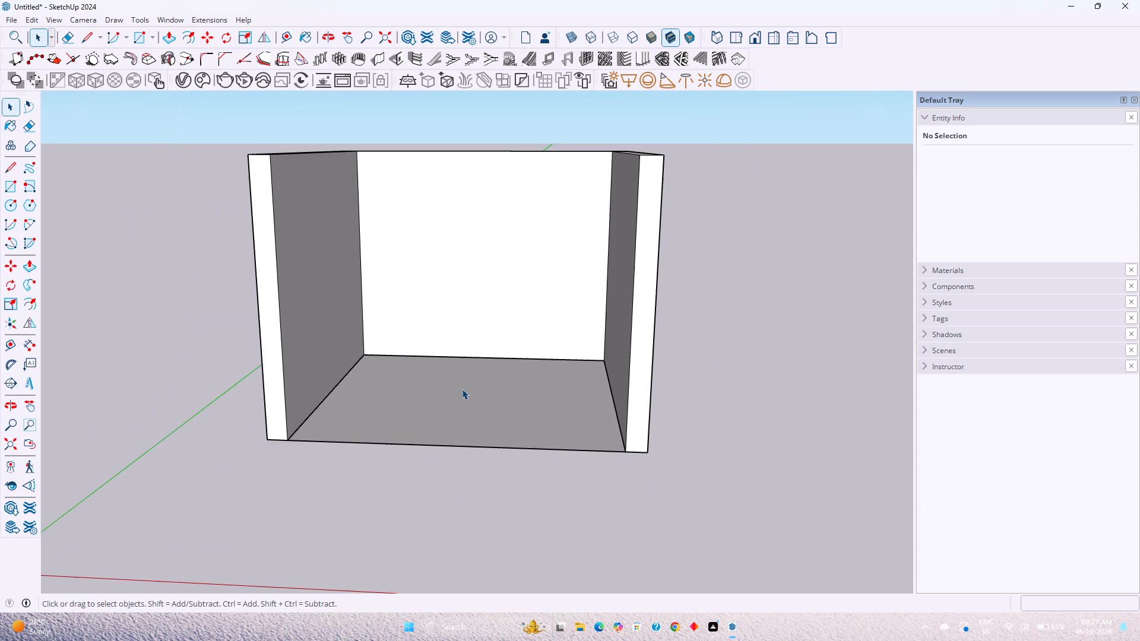
middle_click_drag(464, 389, 441, 493, "shift")
left_click(420, 490)
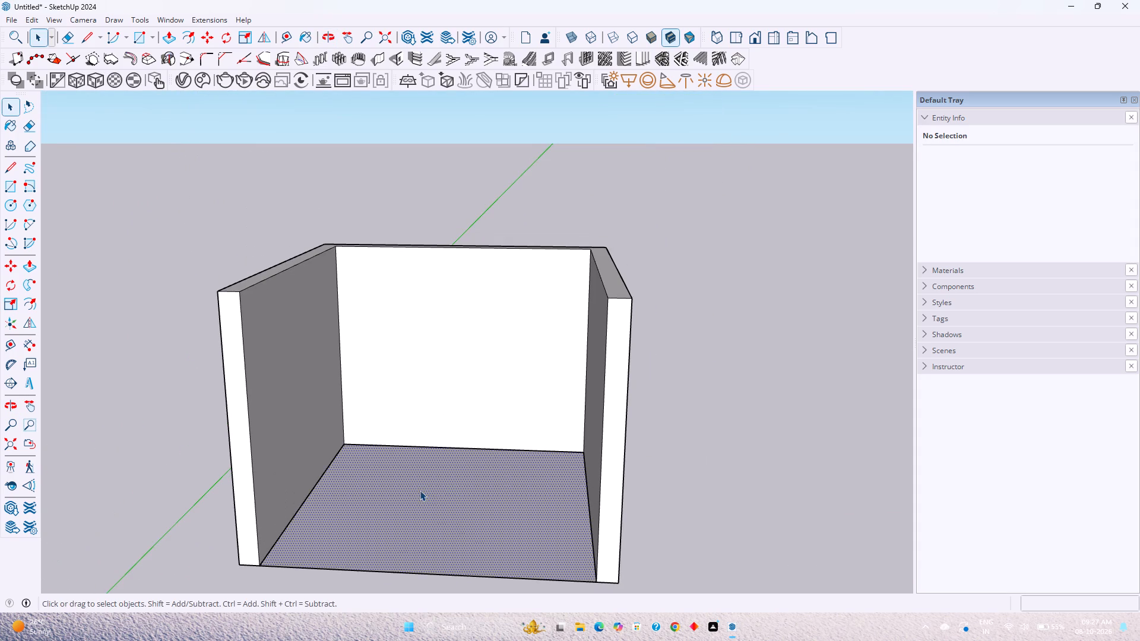
double_click(414, 506)
right_click(414, 506)
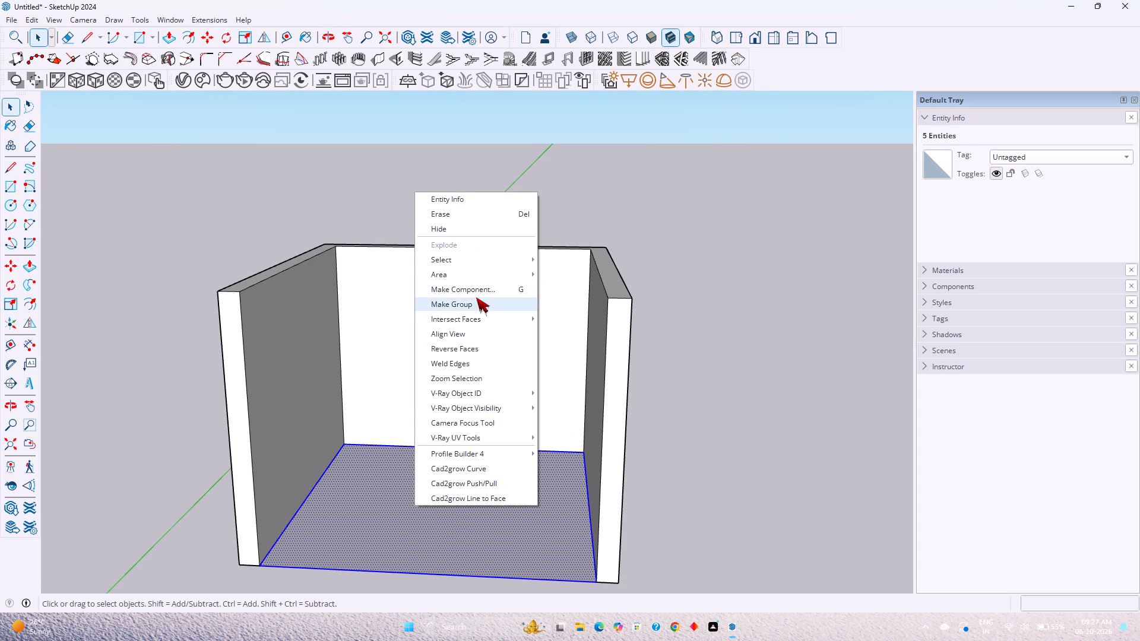
left_click(476, 300)
double_click(423, 483)
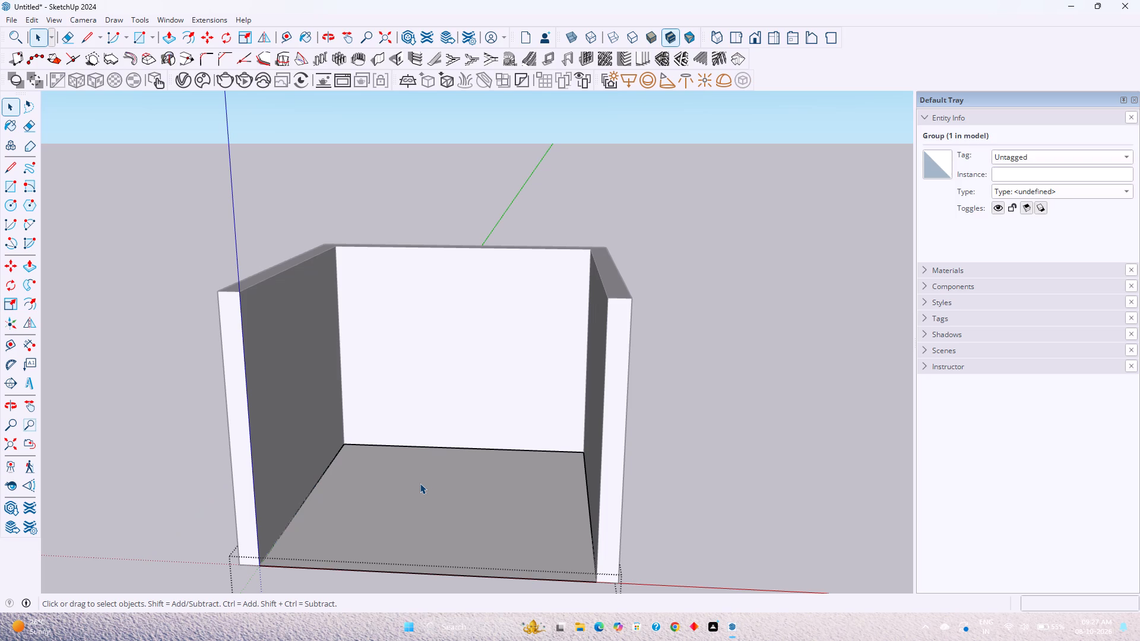
Inside the floor group, push/pull the floor face up by 3" to give it thickness, and close the group.
key("p")
left_click(417, 490)
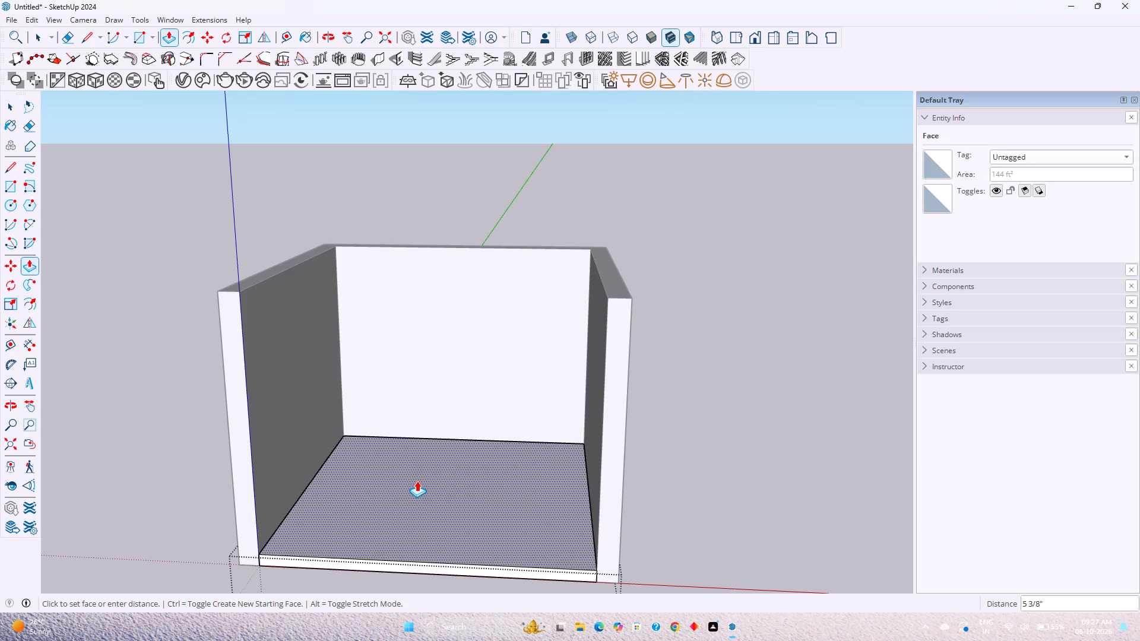
key("3")
key("Return")
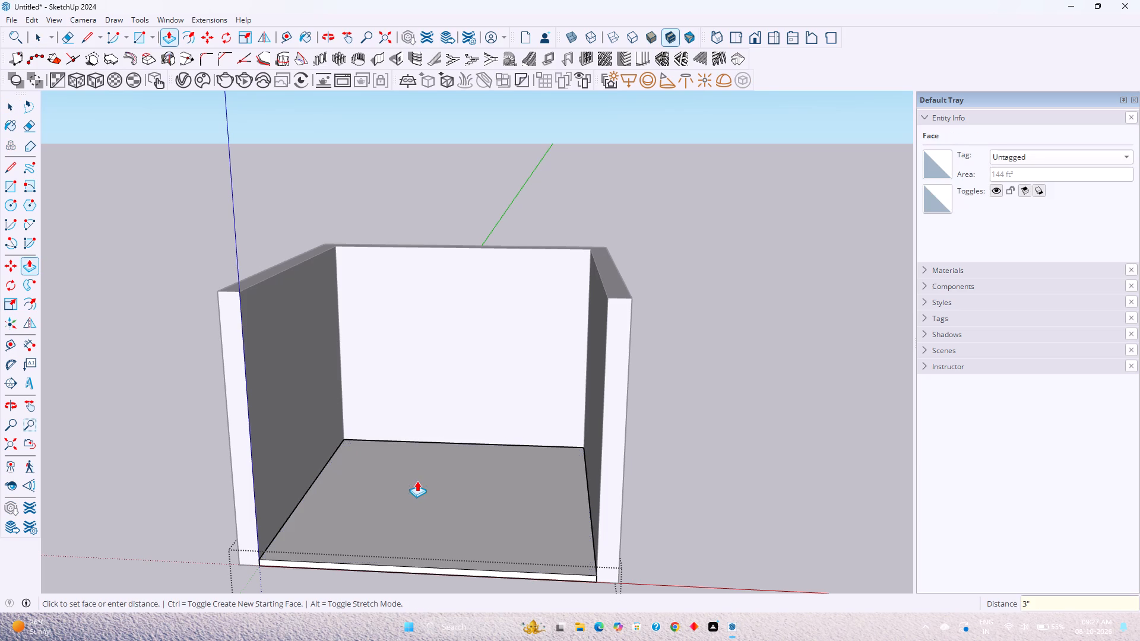
key("space")
left_click(692, 510)
Examine the room from its open front, checking the walls and the floor slab as separate groups.
scroll(692, 510, "down", 3)
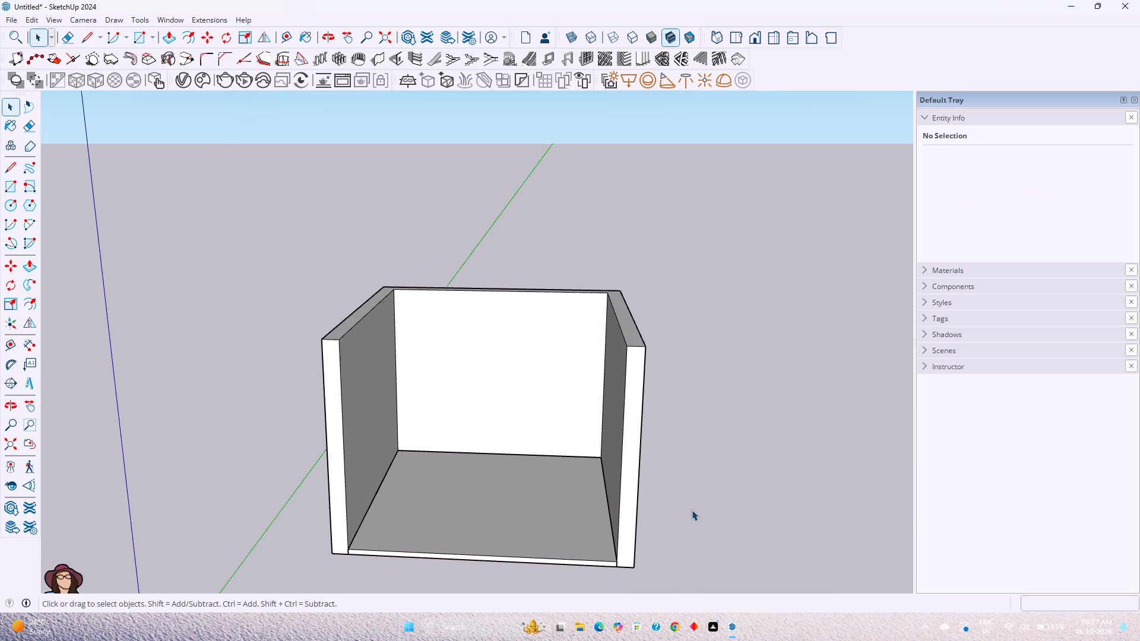
middle_click_drag(692, 510, 683, 464)
left_click(712, 479)
middle_click_drag(550, 469, 597, 520)
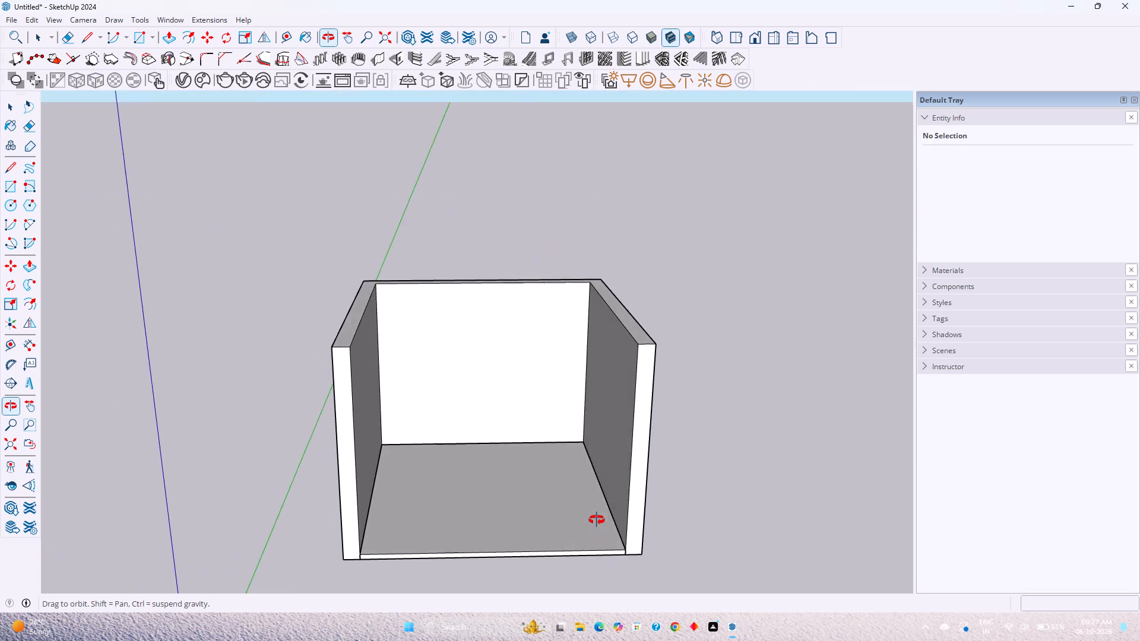
middle_click_drag(597, 520, 594, 506)
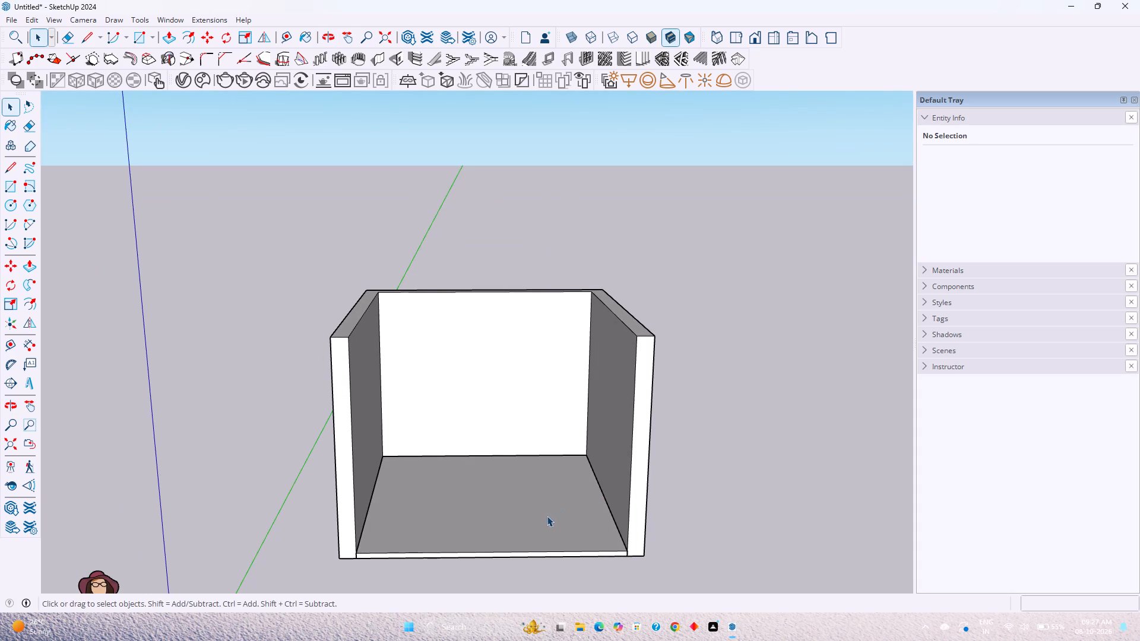
left_click(489, 394)
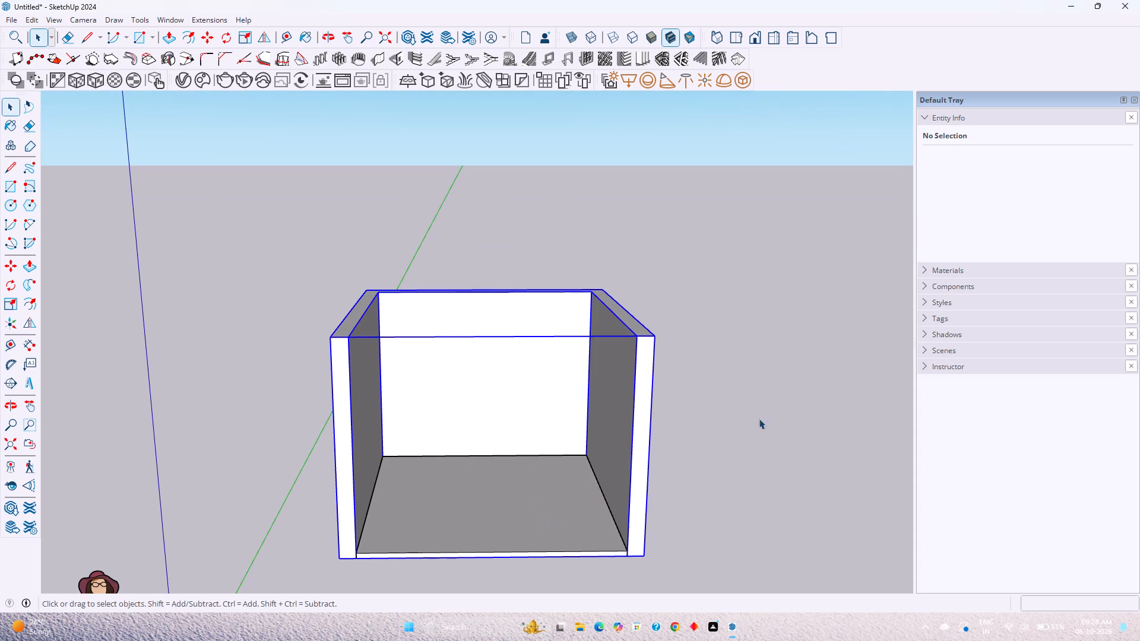
left_click(751, 406)
left_click(533, 509)
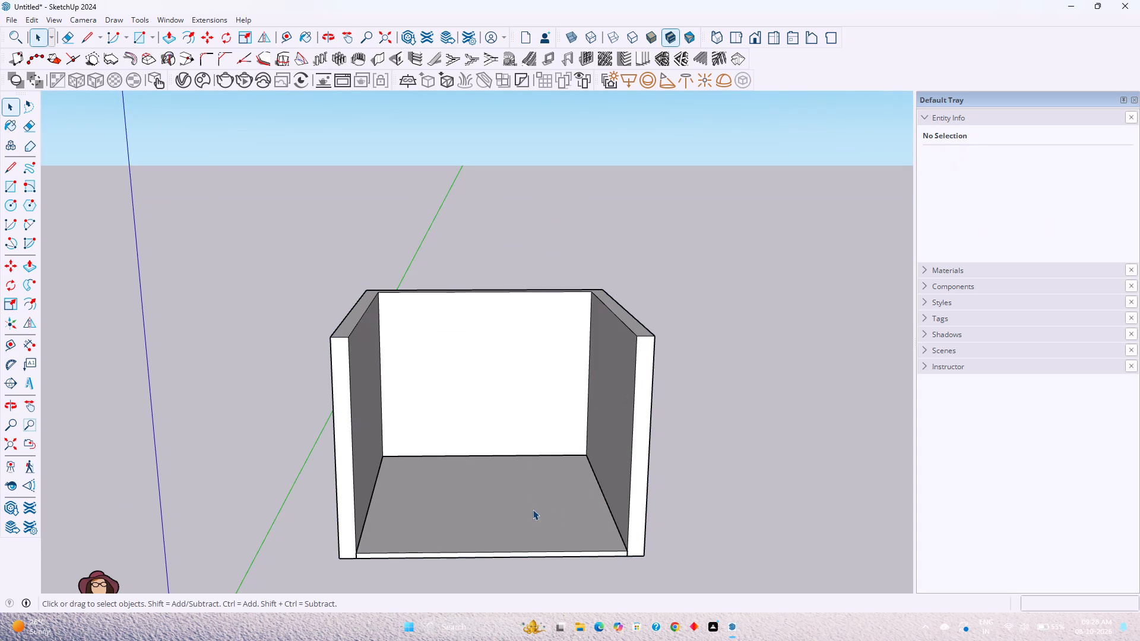
left_click(693, 500)
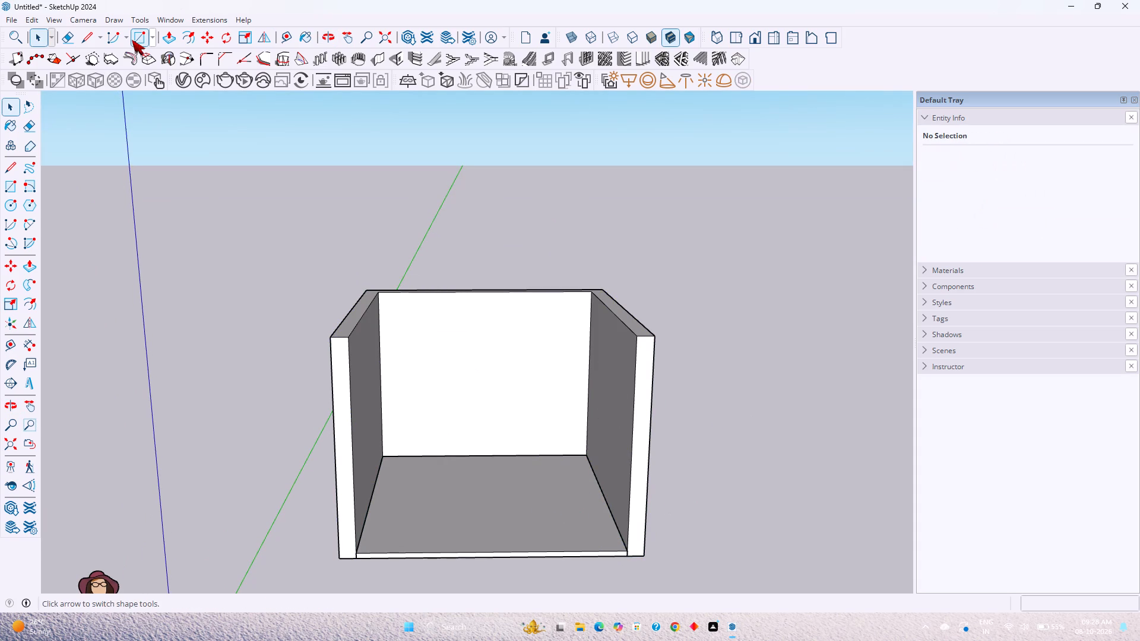
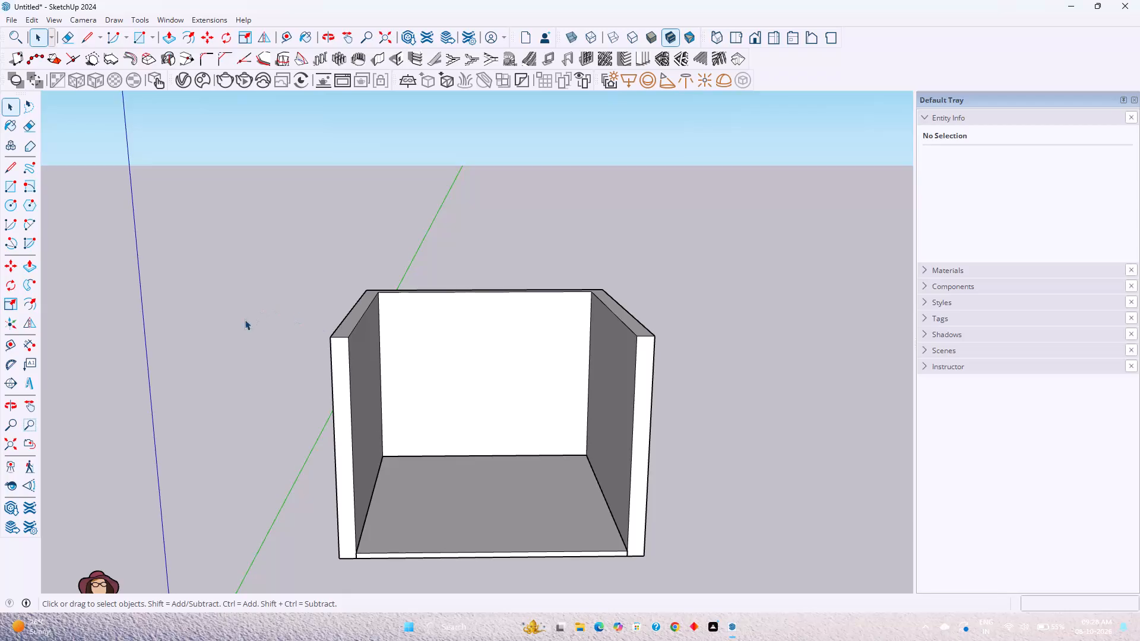
Draw a rectangle covering the whole inner face of the back wall, from its upper left corner to the opposite lower corner.
left_click(442, 366)
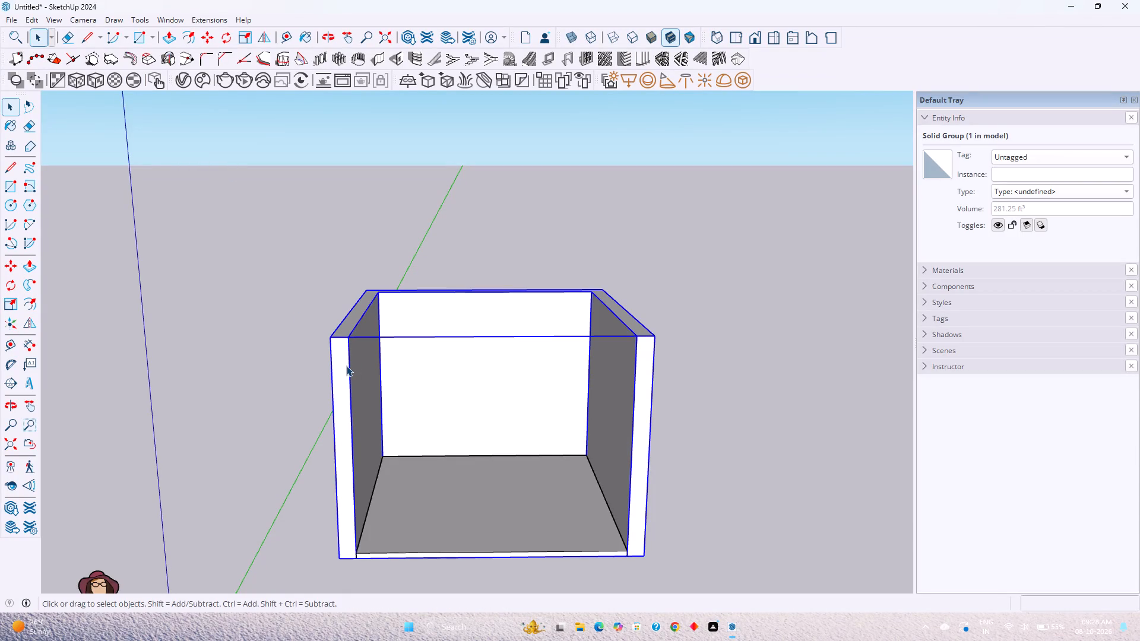
left_click(346, 366)
left_click(794, 479)
left_click(134, 35)
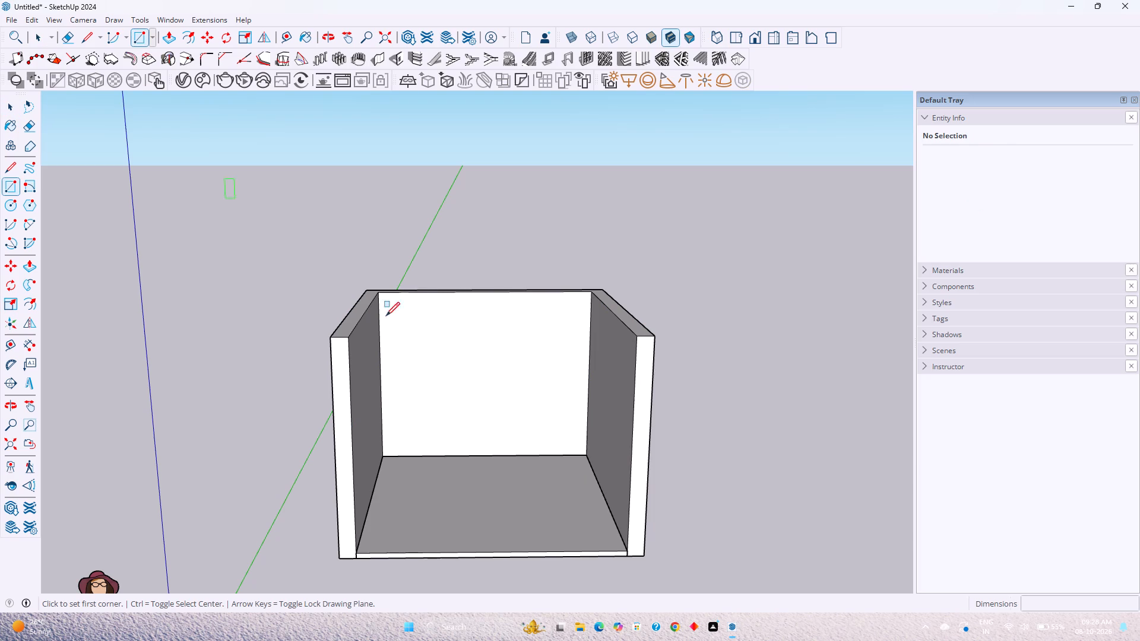
left_click(379, 297)
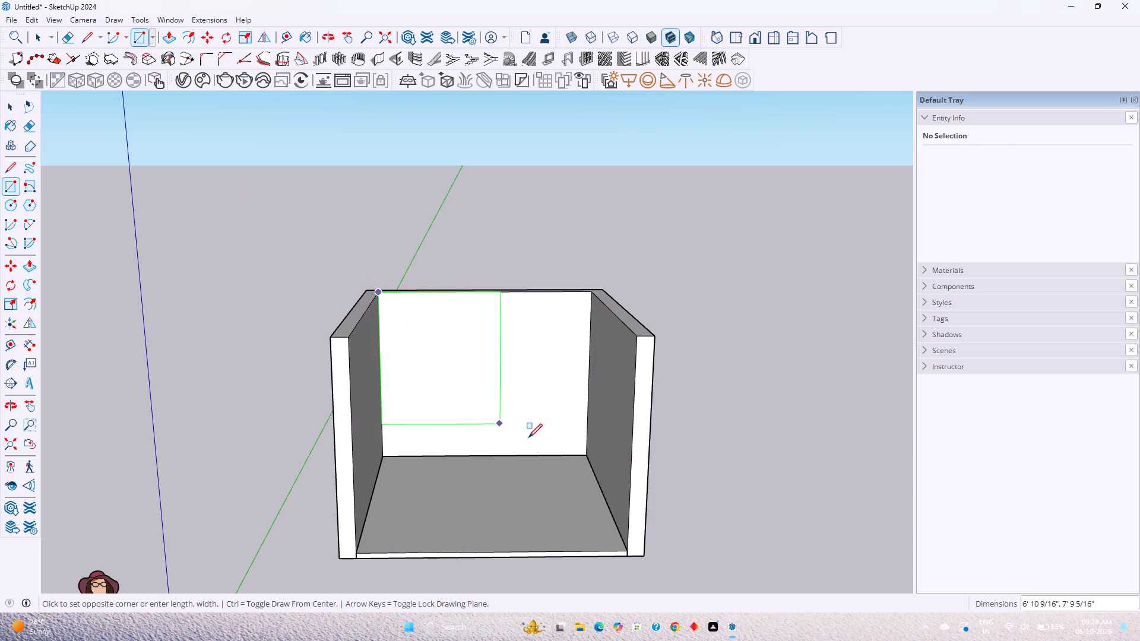
left_click(588, 452)
key("space")
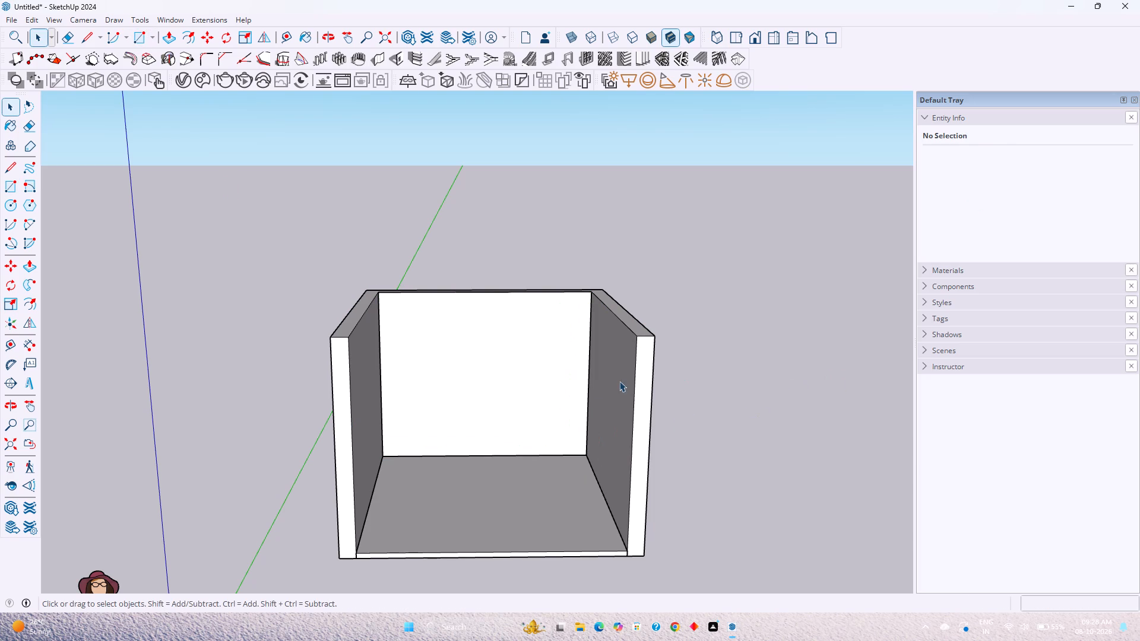
Group the back wall rectangle with its edges and open that group for editing.
left_click(552, 382)
double_click(552, 381)
right_click(552, 381)
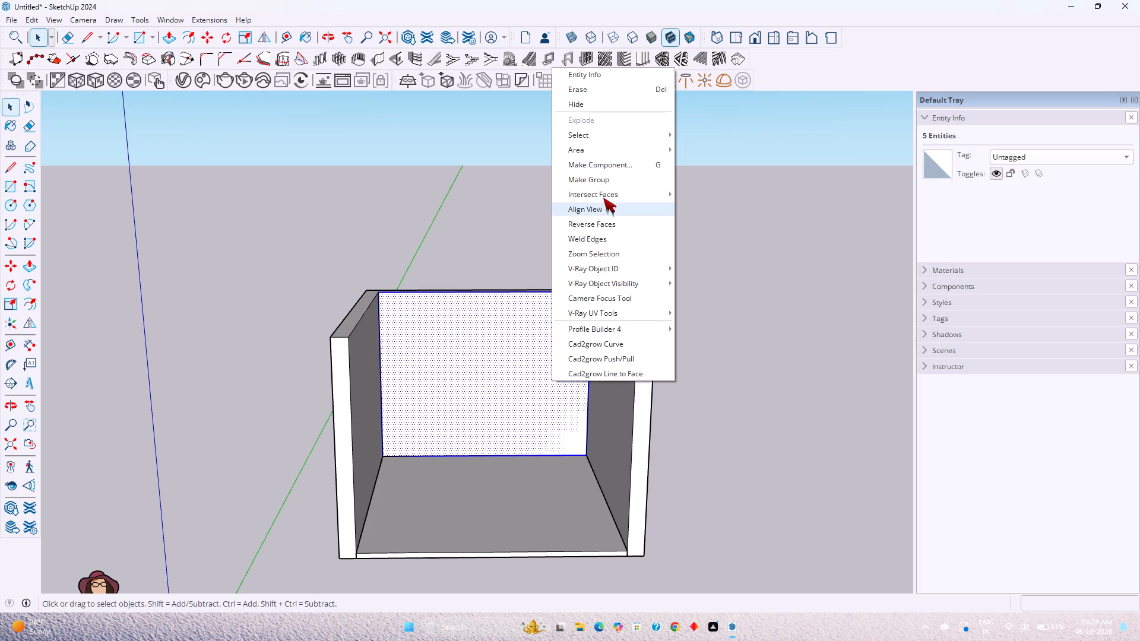
left_click(604, 177)
double_click(528, 388)
Copy the rectangle's left vertical edge 3' along the red axis toward the right wall.
scroll(528, 388, "up", 4)
middle_click_drag(528, 388, 446, 500)
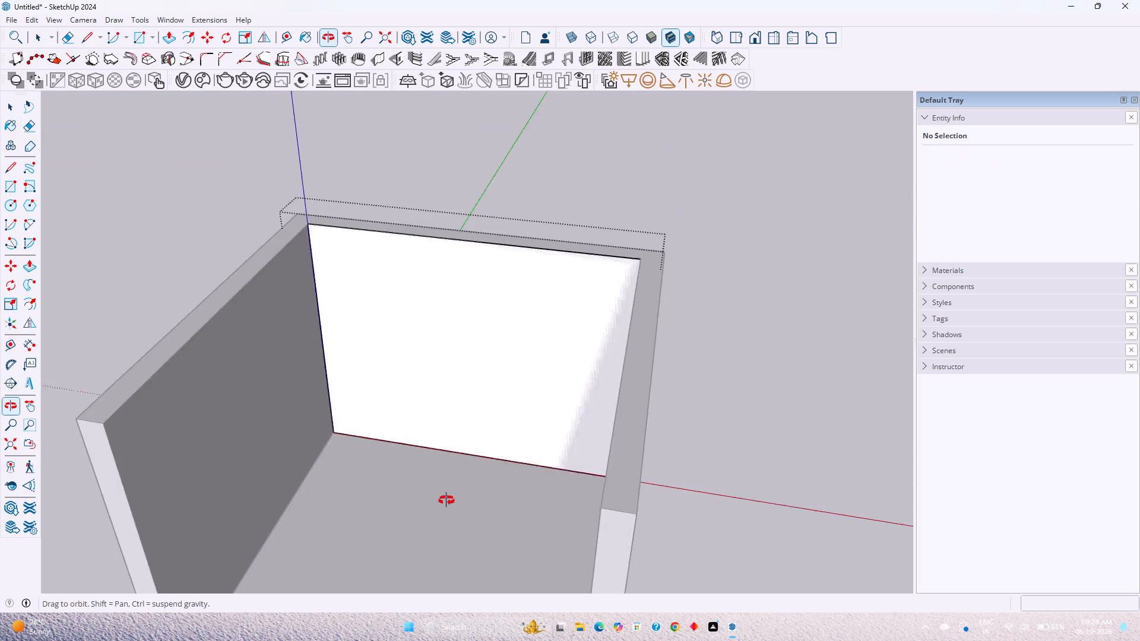
middle_click_drag(446, 500, 529, 523)
scroll(526, 496, "down", 1)
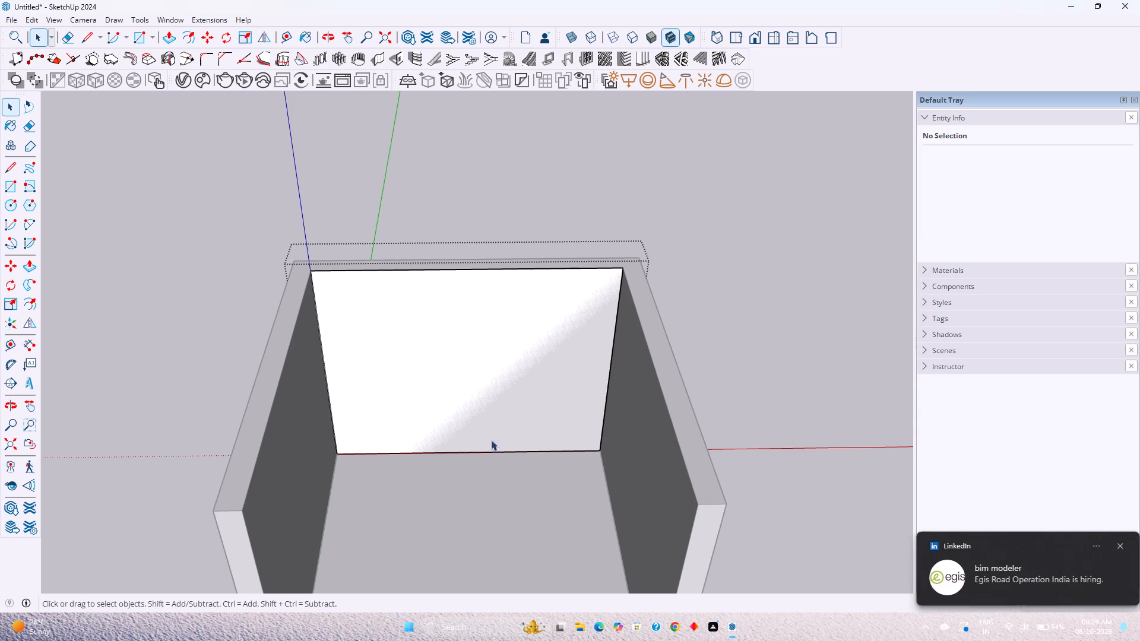
middle_click_drag(469, 440, 488, 313)
middle_click_drag(462, 376, 464, 323)
scroll(463, 322, "down", 2)
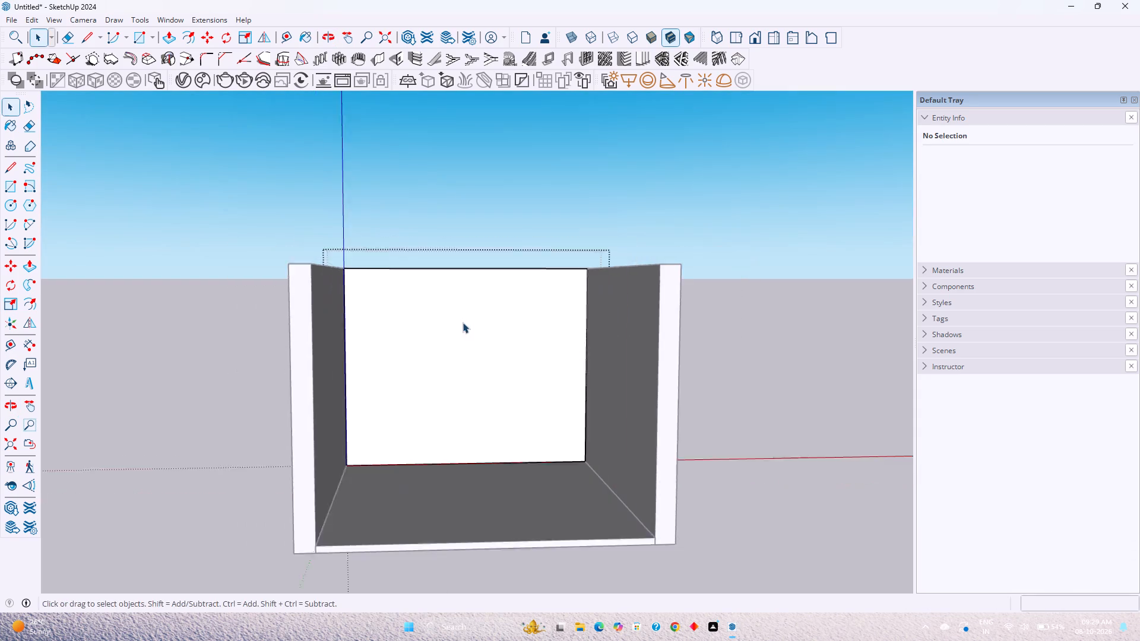
scroll(463, 322, "down", 1)
middle_click_drag(463, 322, 433, 328)
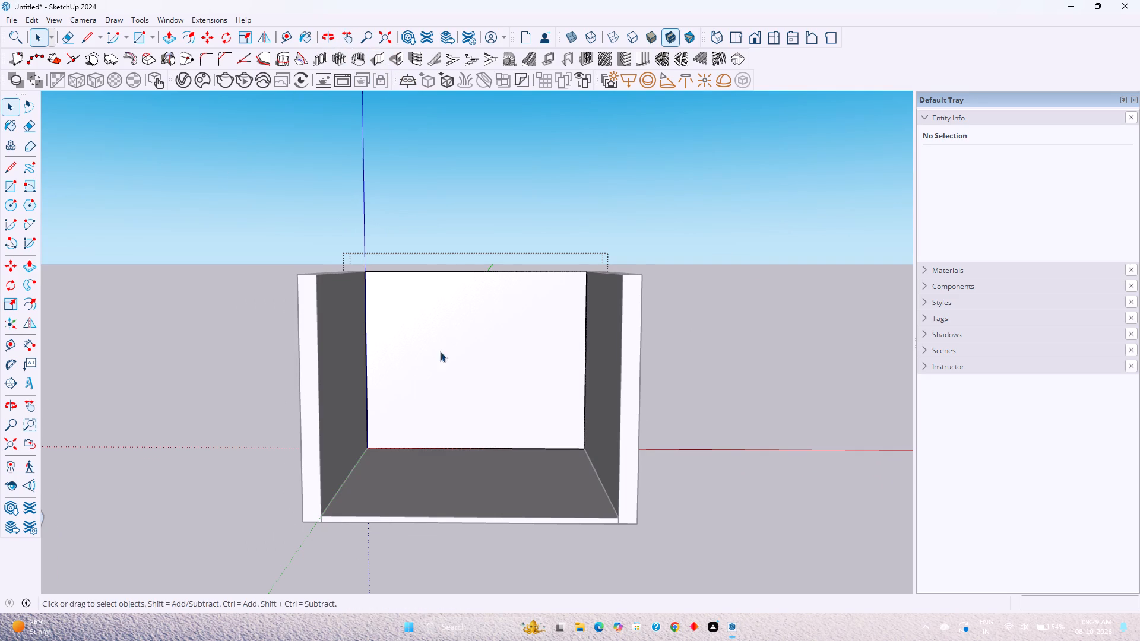
left_click(365, 339)
key("m")
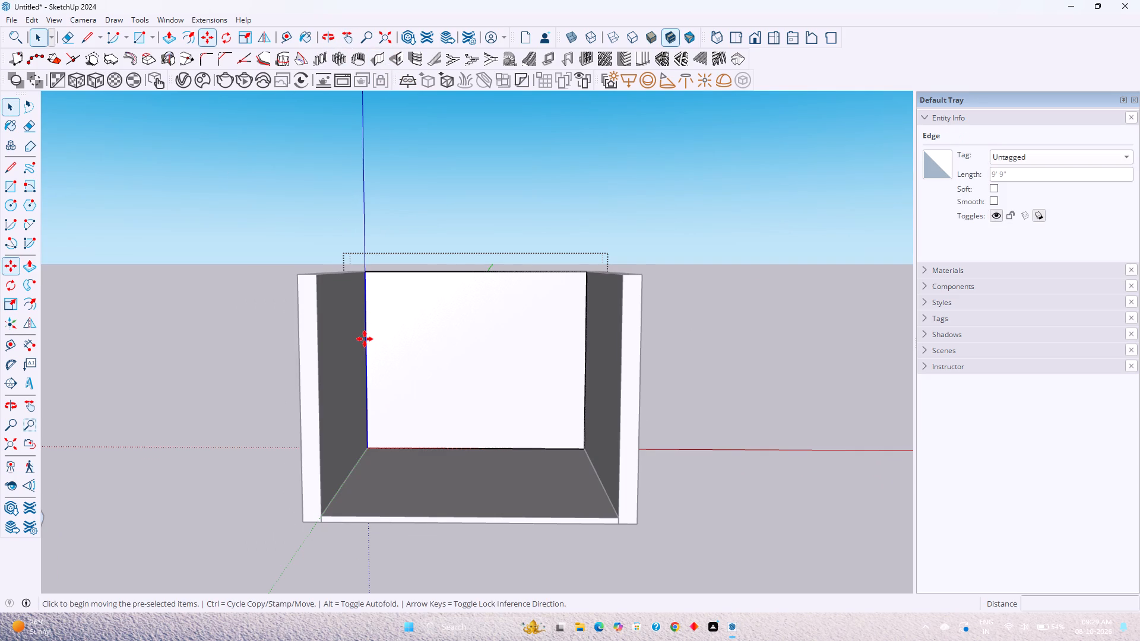
left_click(366, 315)
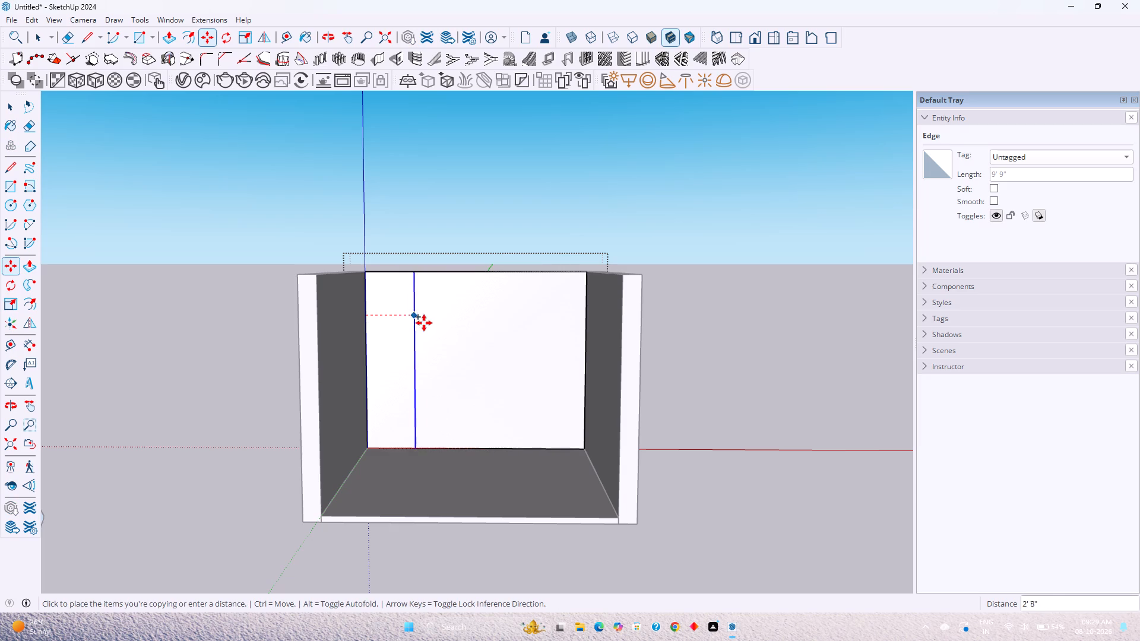
key("Left")
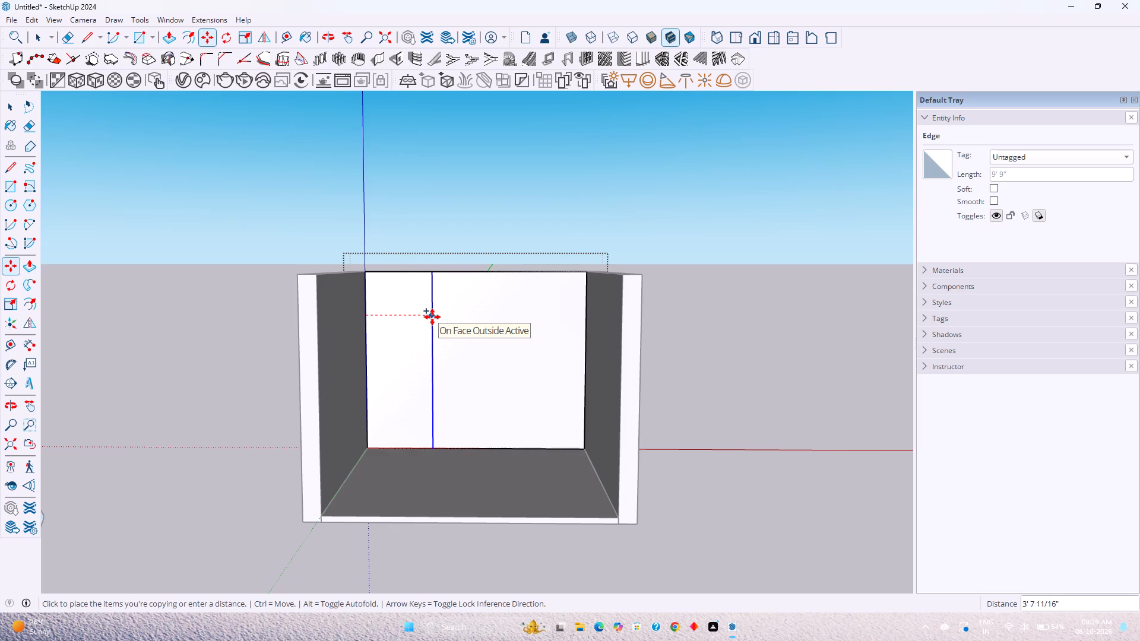
key("Right")
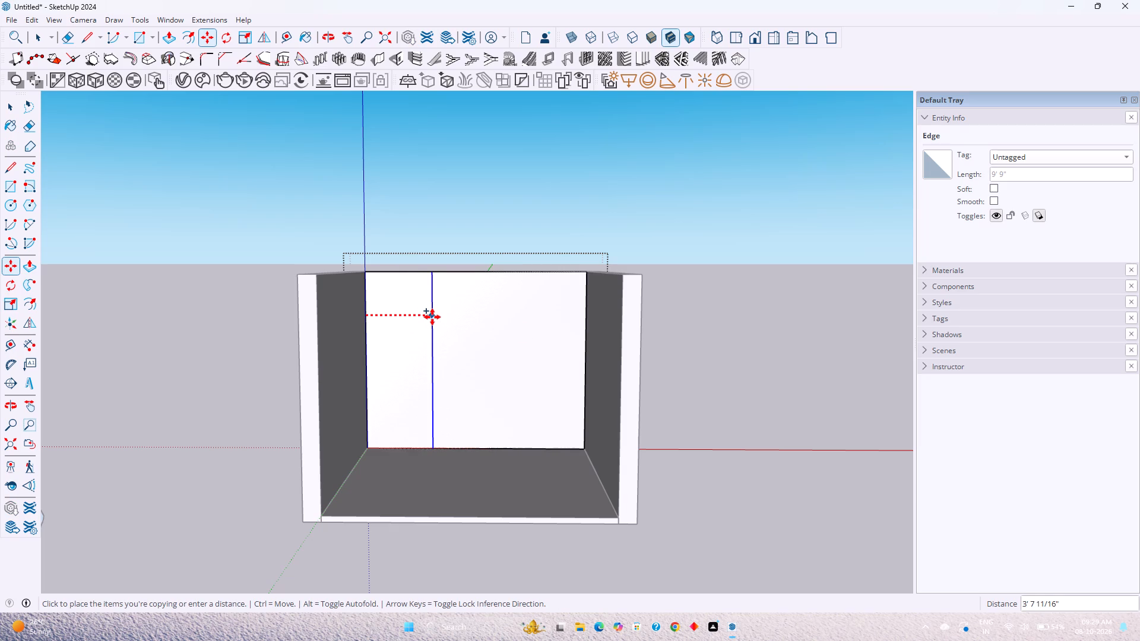
key("3")
key("apostrophe")
key("Return")
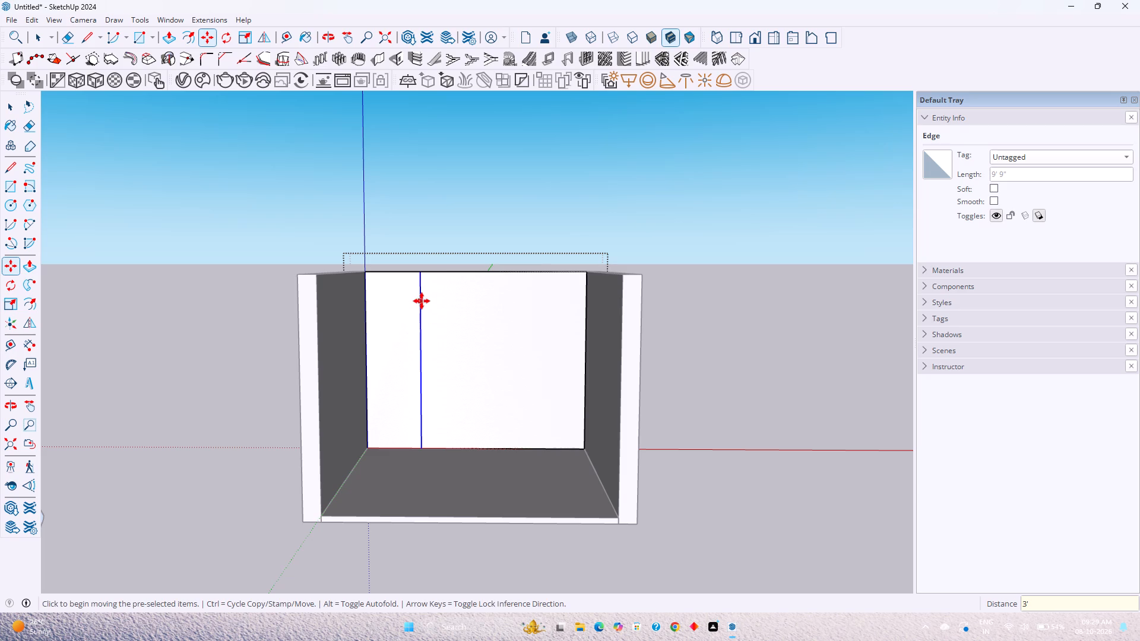
Copy the new vertical edge a further 1" along the red axis to outline a thin full-height strip.
left_click(422, 301)
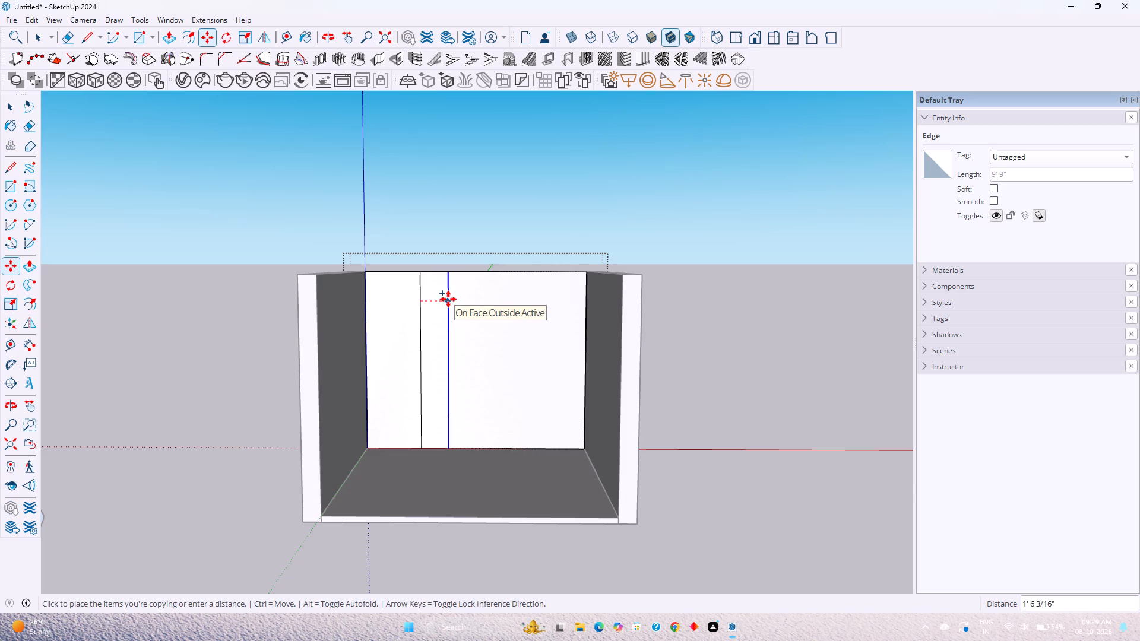
key("Right")
key("1")
key("Return")
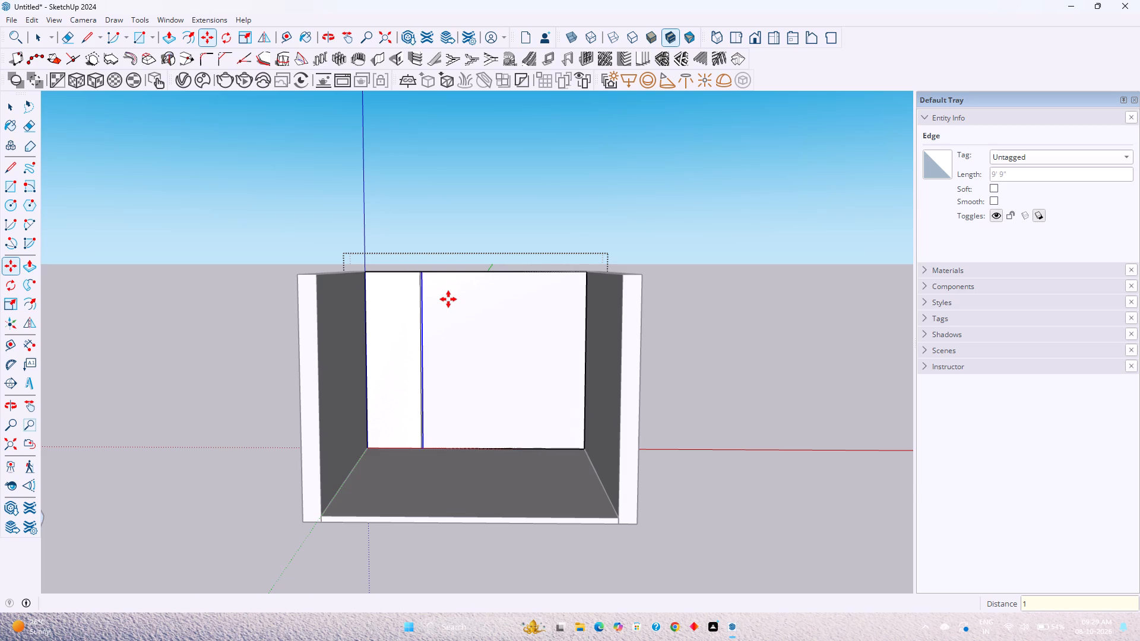
key("space")
Push/pull the 1" strip out 2' into the room as a full-height vertical panel, and close the group.
scroll(424, 299, "up", 11)
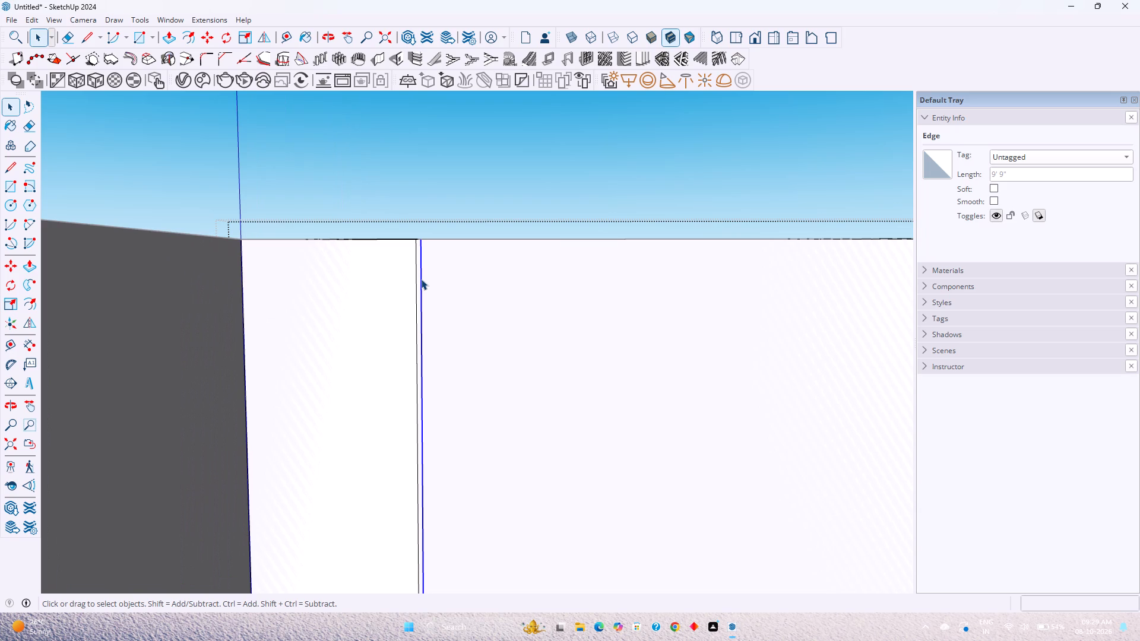
scroll(421, 279, "down", 4)
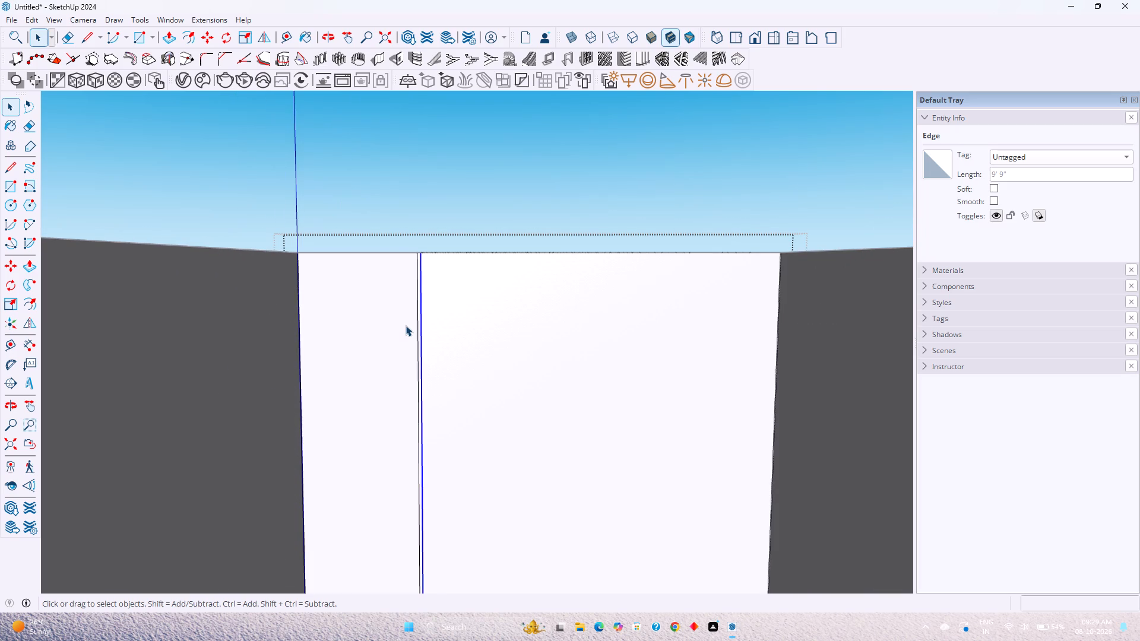
scroll(406, 325, "down", 4)
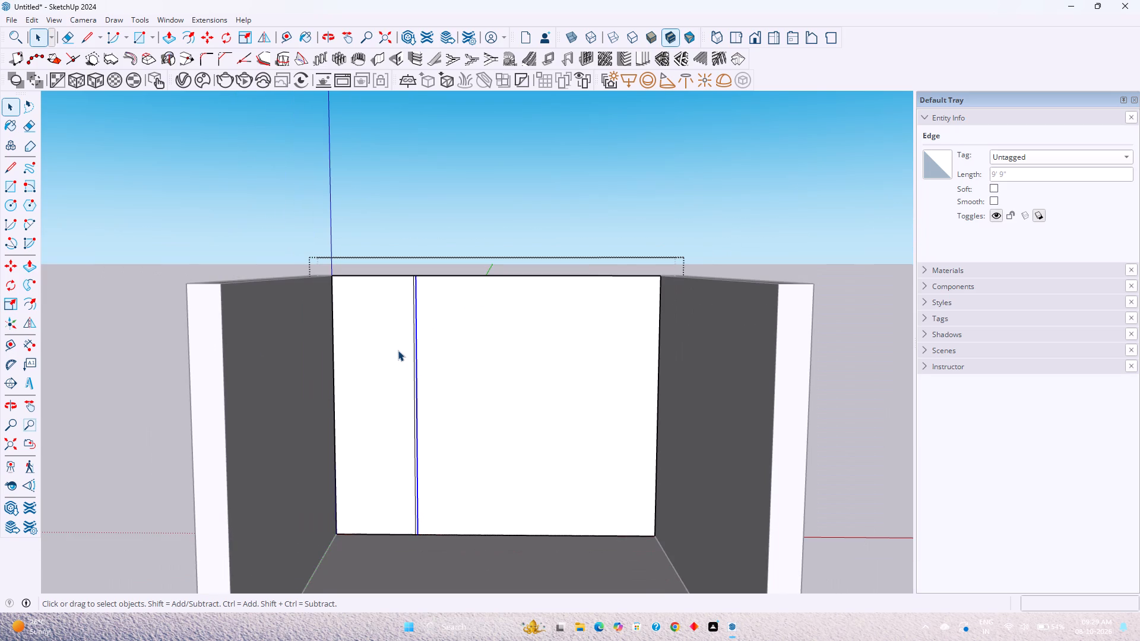
key("p")
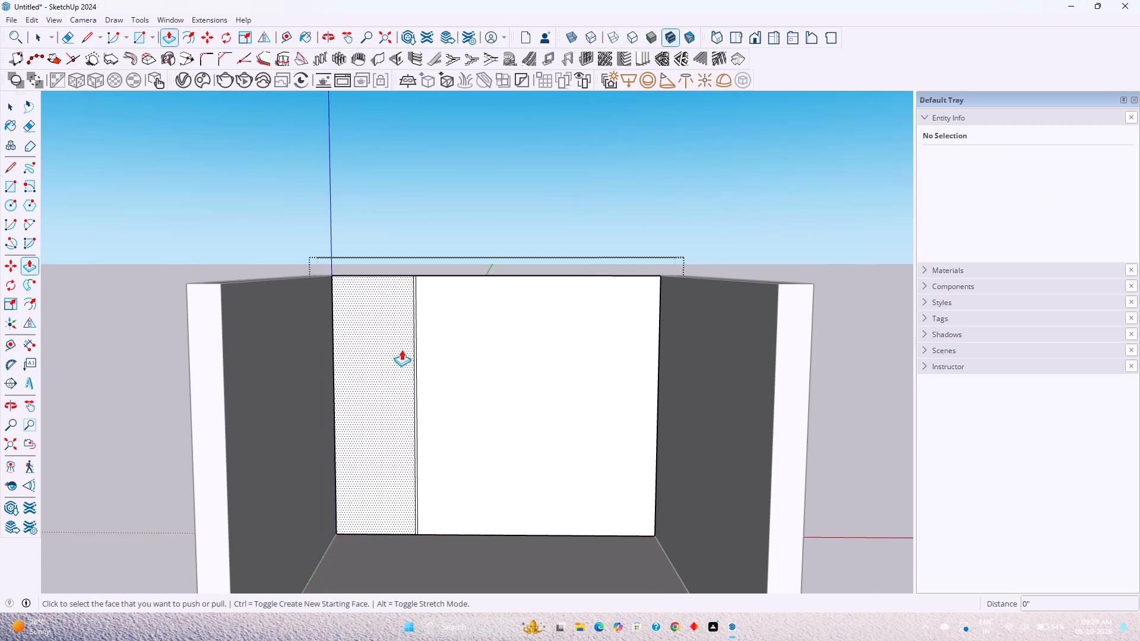
scroll(413, 337, "up", 7)
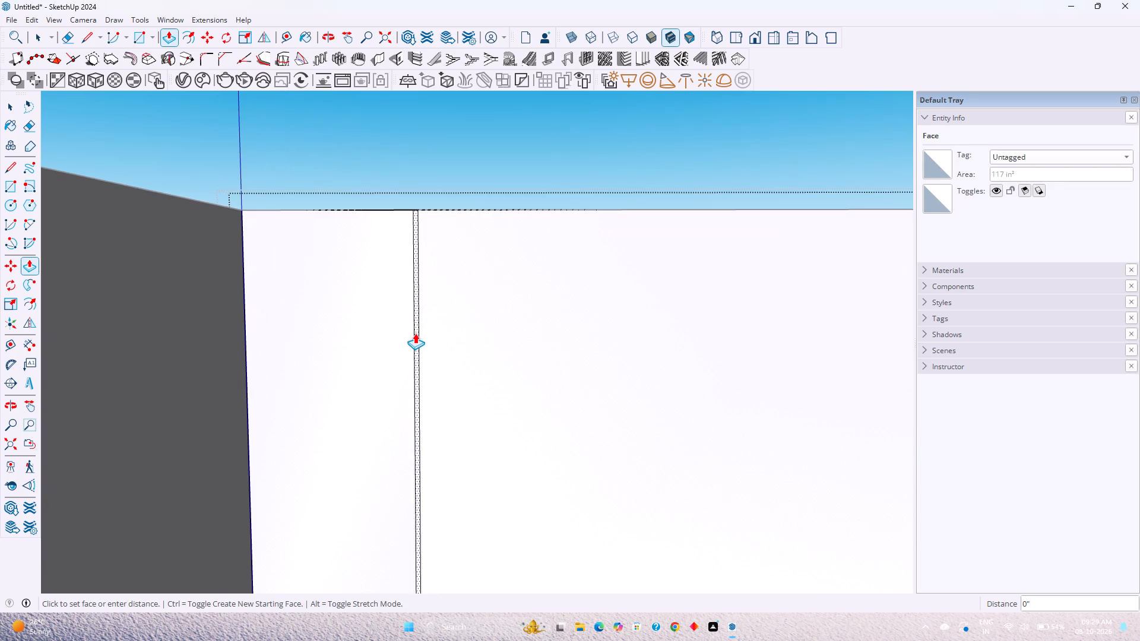
left_click(415, 333)
scroll(406, 343, "down", 7)
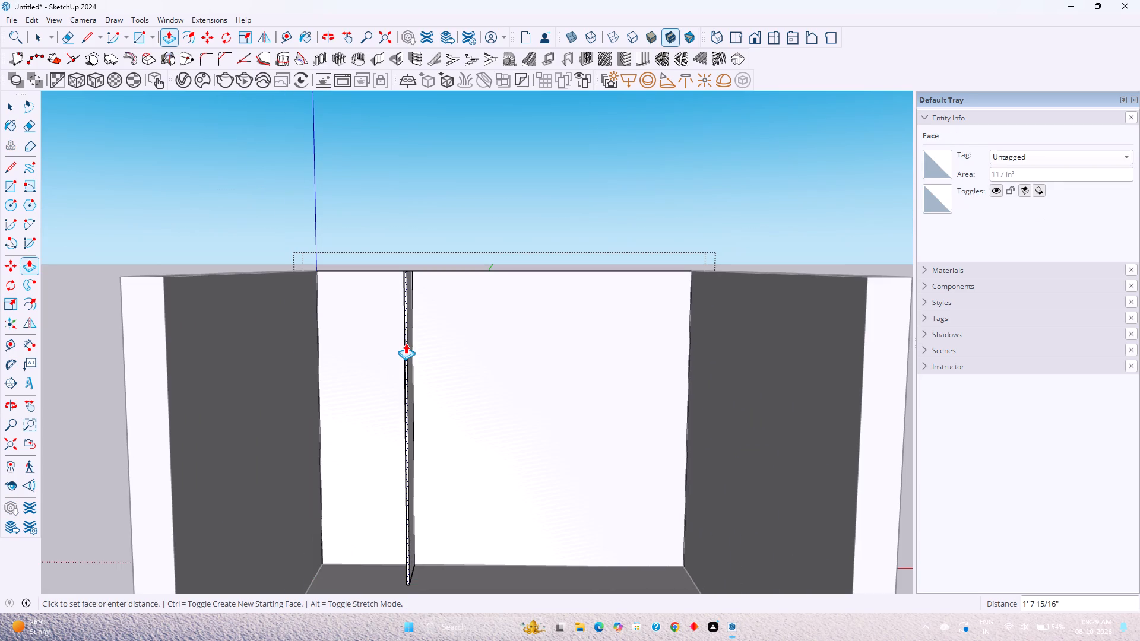
key("2")
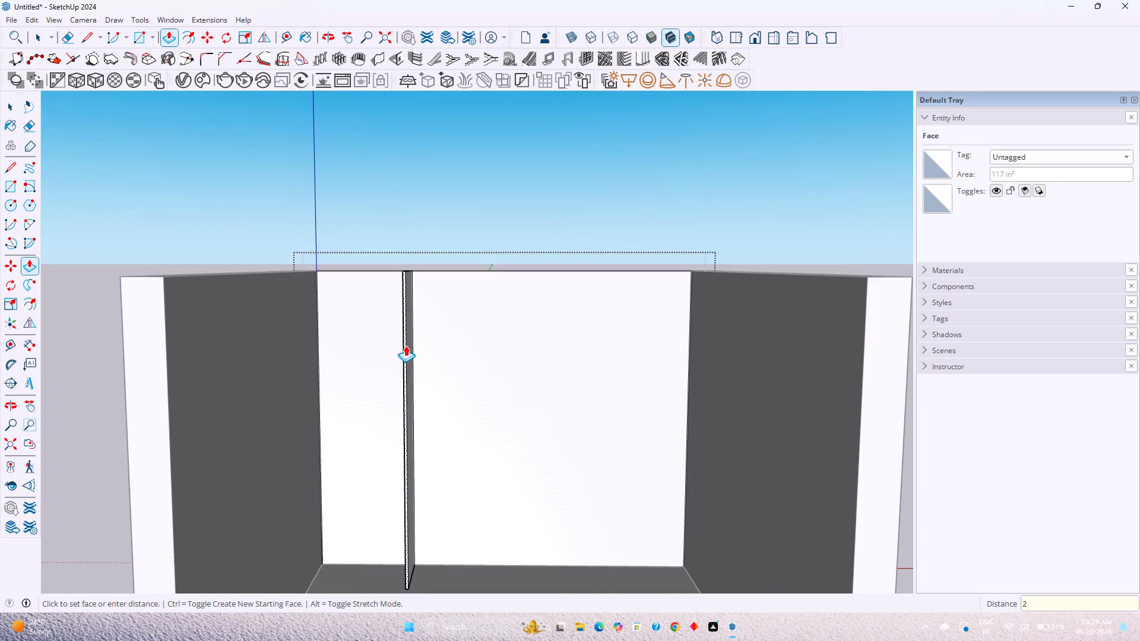
key("apostrophe")
key("Return")
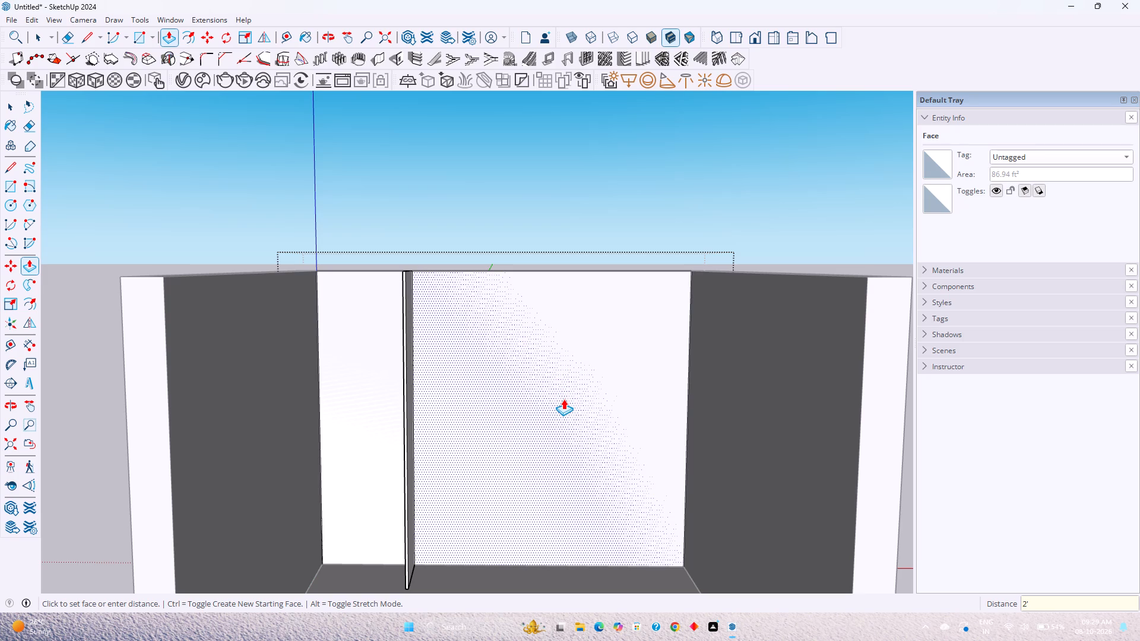
key("space")
middle_click_drag(356, 550, 366, 510)
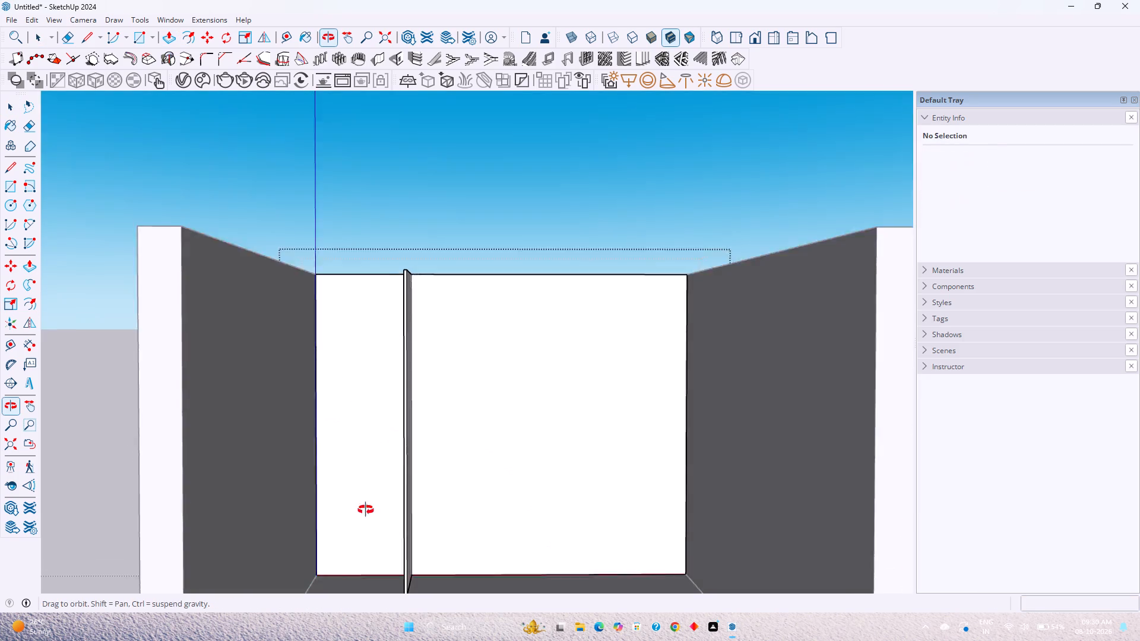
middle_click_drag(366, 510, 357, 568)
middle_click(357, 568)
middle_click(356, 570)
middle_click(356, 572)
middle_click_drag(363, 523, 365, 447, "shift")
middle_click_drag(368, 441, 363, 490)
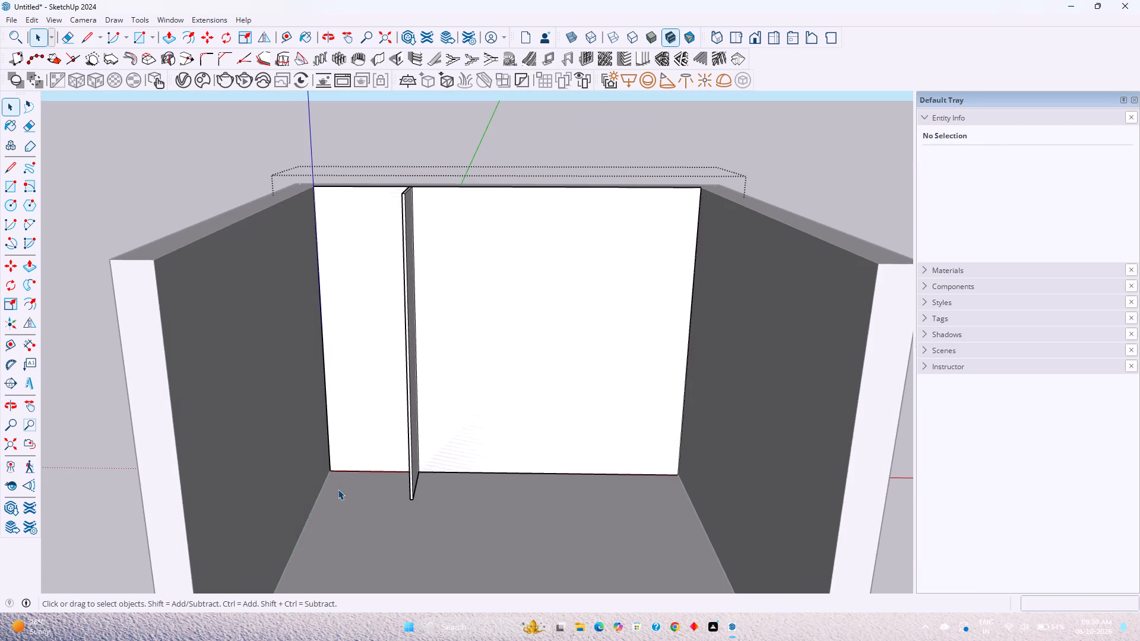
scroll(338, 473, "down", 8)
left_click(619, 521)
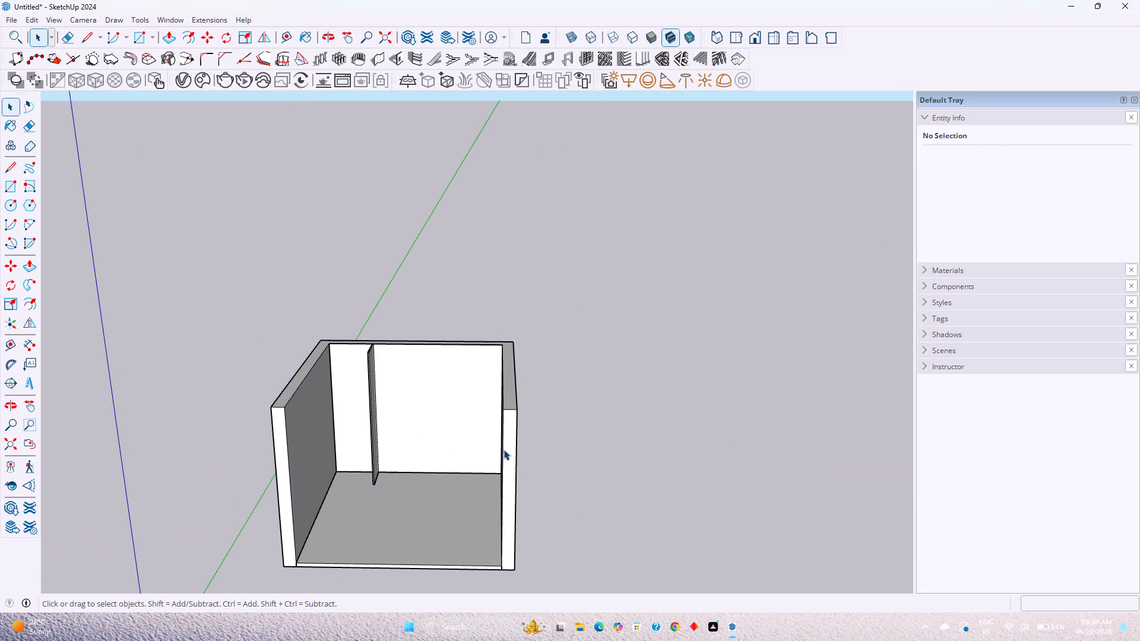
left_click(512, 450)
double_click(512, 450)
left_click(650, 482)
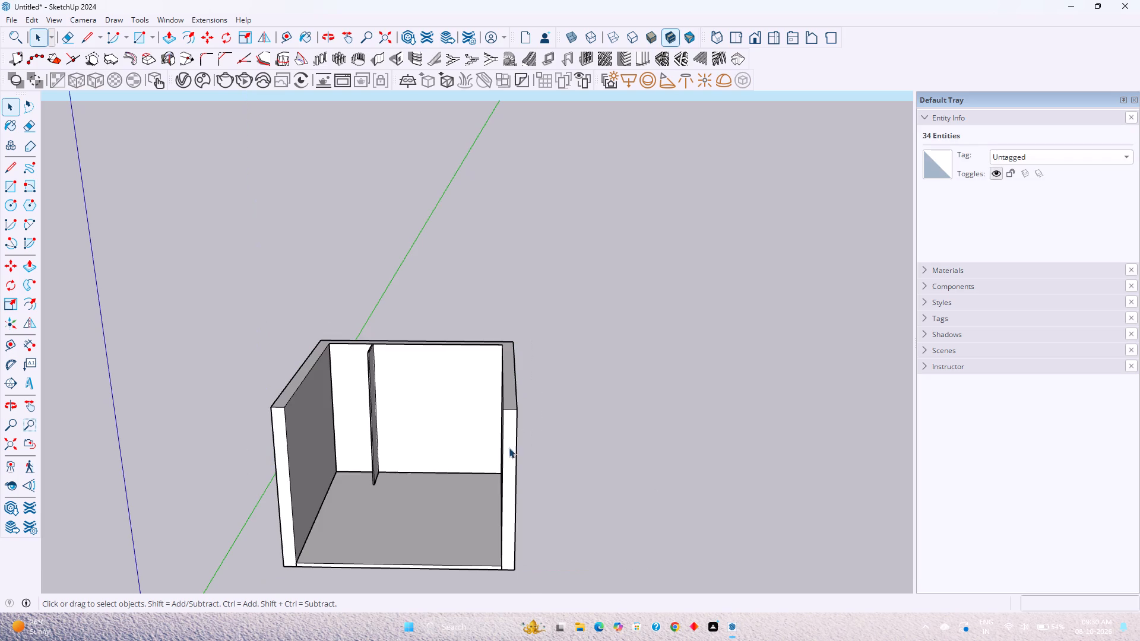
Select the panel group, invert the selection, and hide all other objects, including the walls and floor.
left_click(396, 421)
scroll(396, 421, "up", 1)
right_click(396, 421)
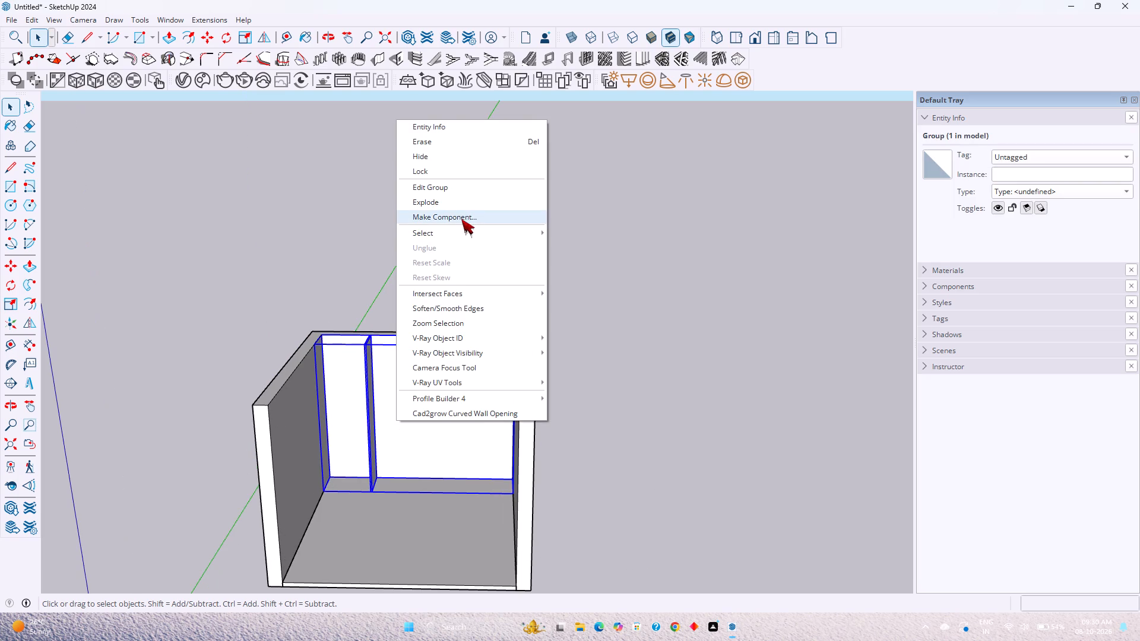
left_click(581, 246)
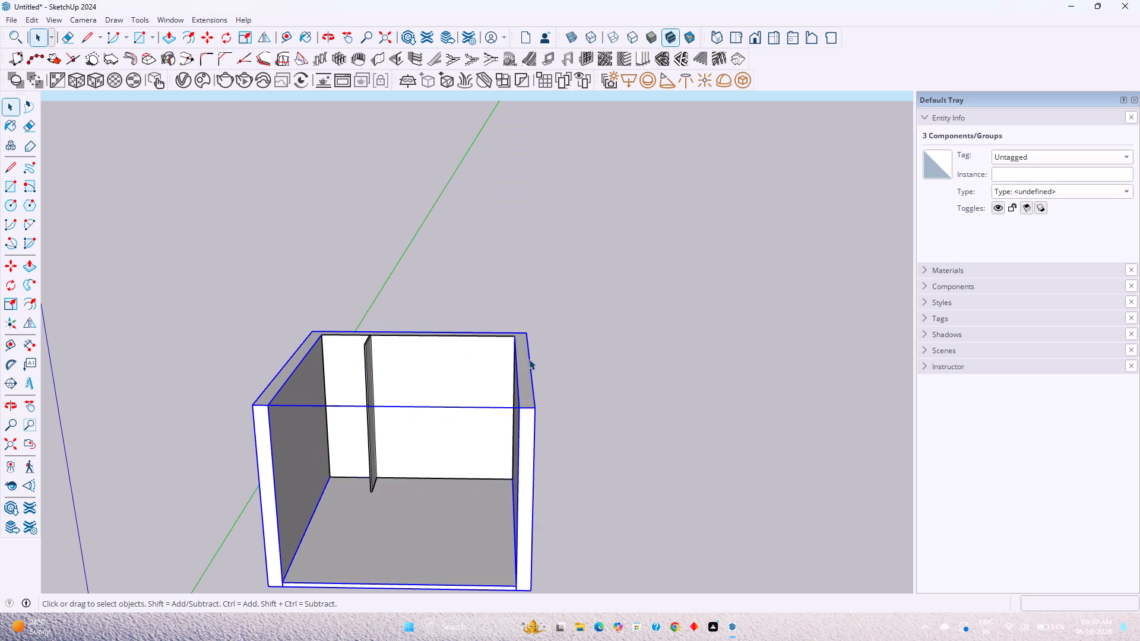
right_click(529, 359)
left_click(558, 393)
Inside the panel group, copy the bottom edge of the narrow left bay 6' up along the blue axis.
scroll(407, 400, "up", 3)
middle_click_drag(407, 400, 408, 391)
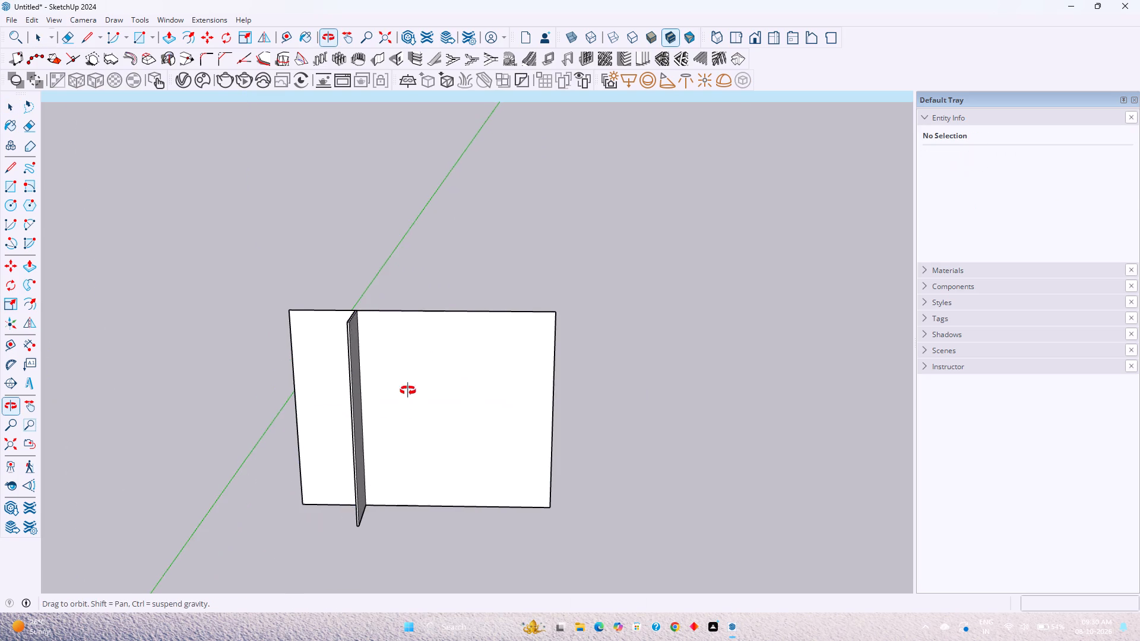
middle_click_drag(408, 391, 427, 351)
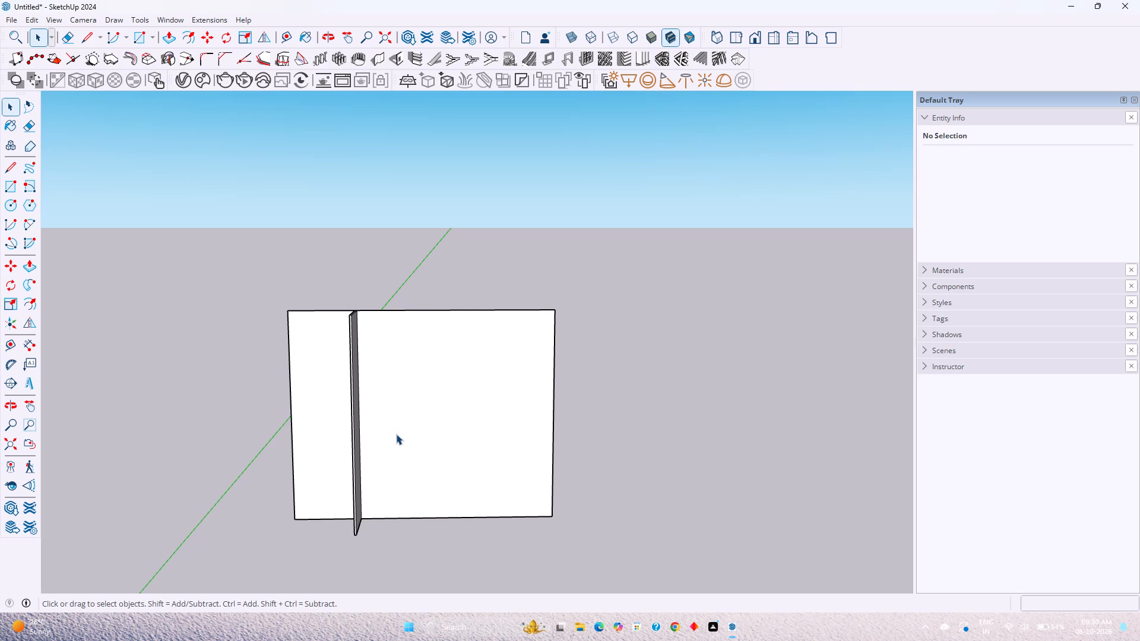
double_click(345, 441)
scroll(284, 549, "up", 8)
left_click(328, 498)
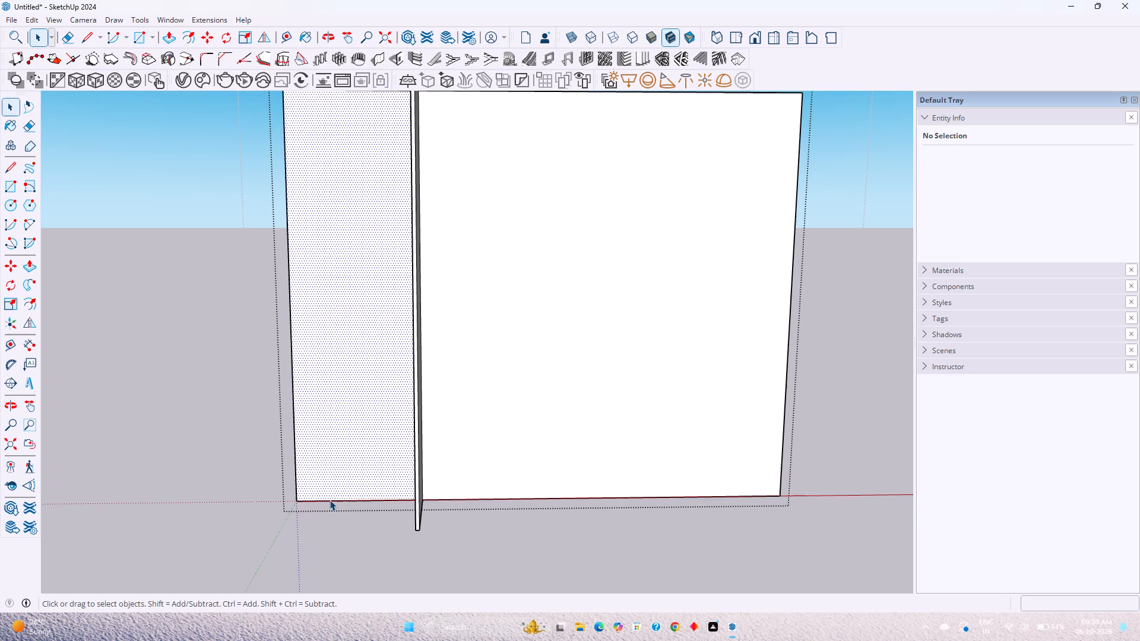
left_click(331, 500)
key("m")
left_click(325, 502)
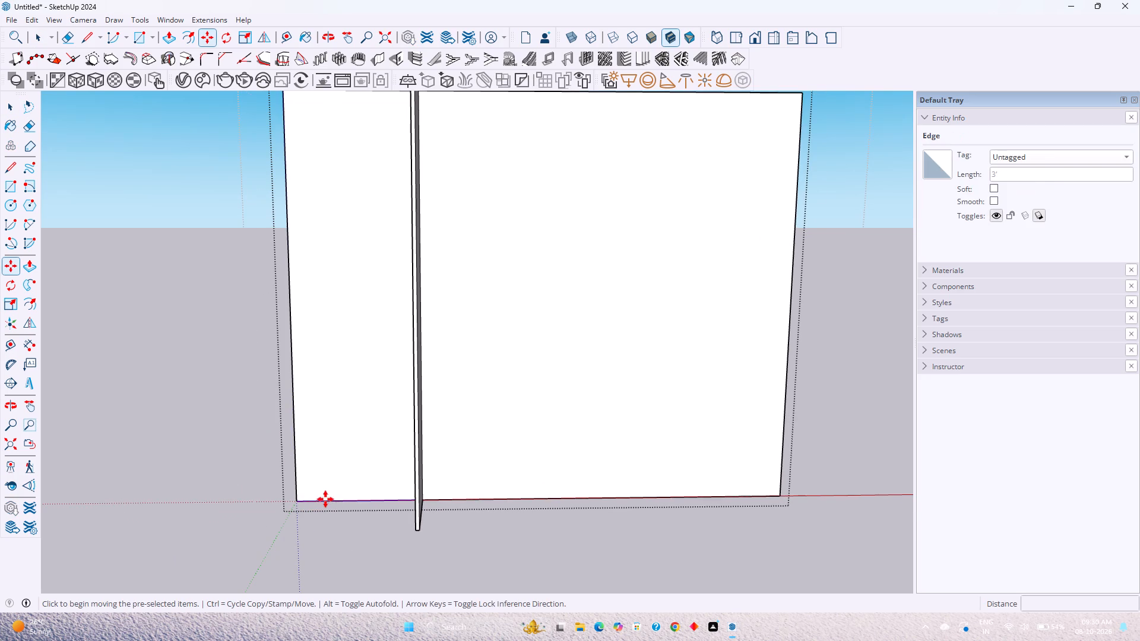
scroll(337, 383, "down", 6)
key("Up")
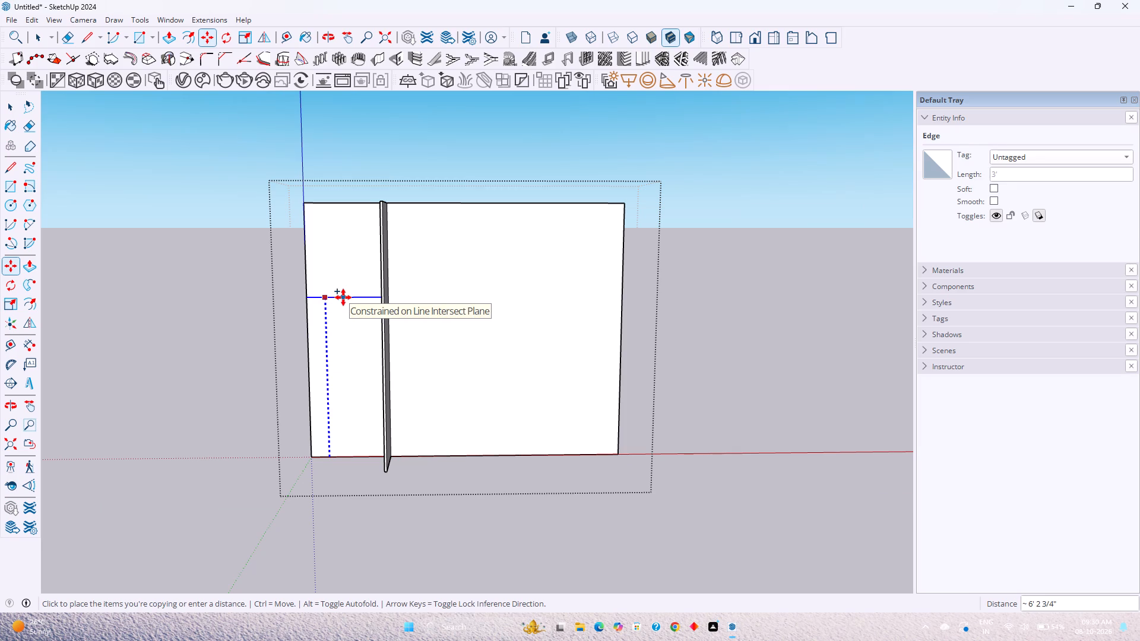
key("6")
key("apostrophe")
key("Return")
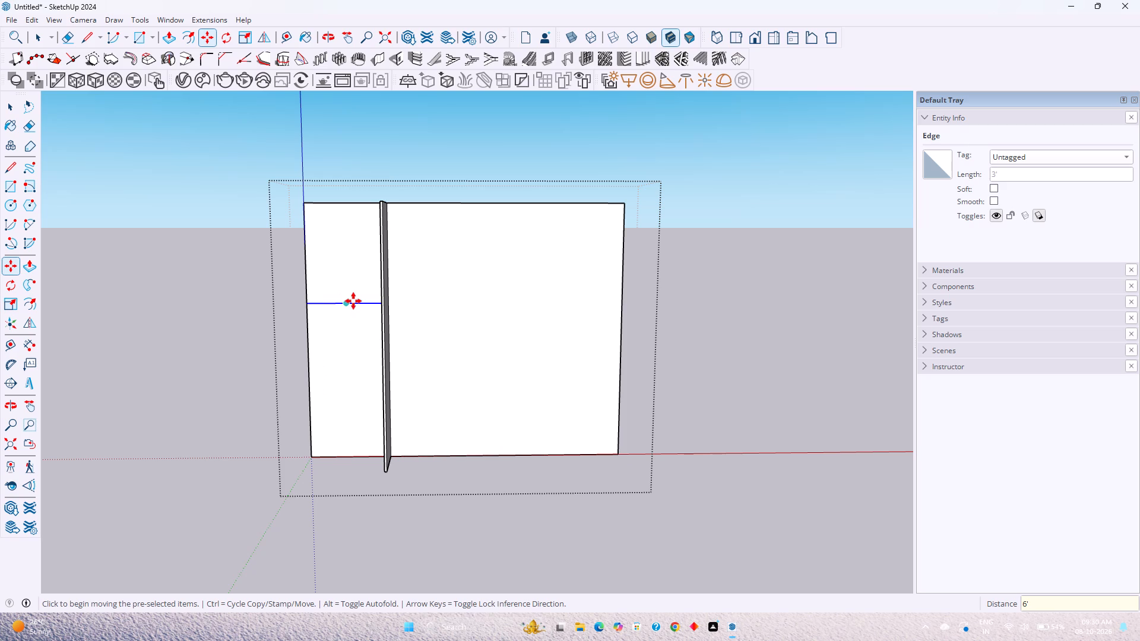
Copy the new horizontal edge a further 1" up to outline a thin shelf strip.
left_click(353, 302)
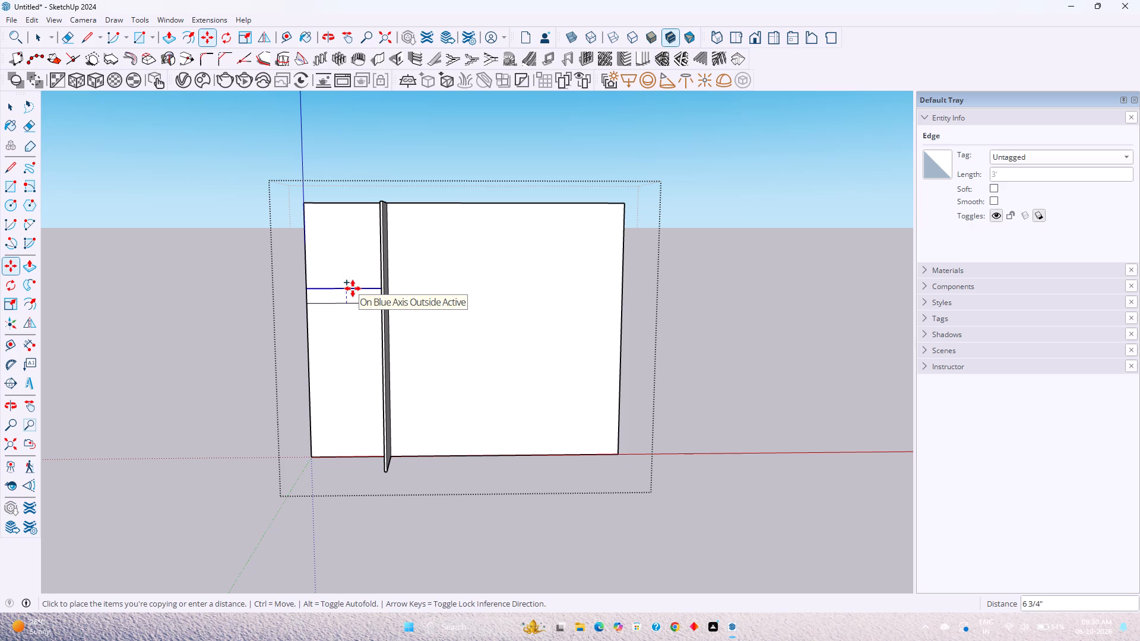
key("1")
key("Return")
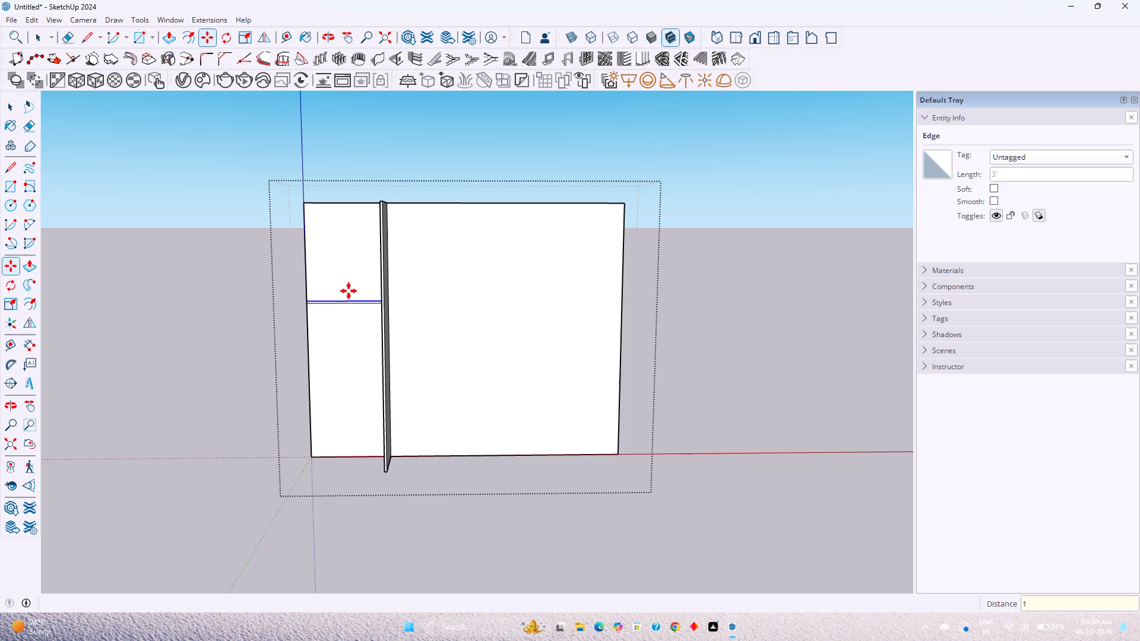
Copy the strip's upper edge to the top of the bay, dividing the distance by 2 to add a halfway edge.
left_click(343, 300)
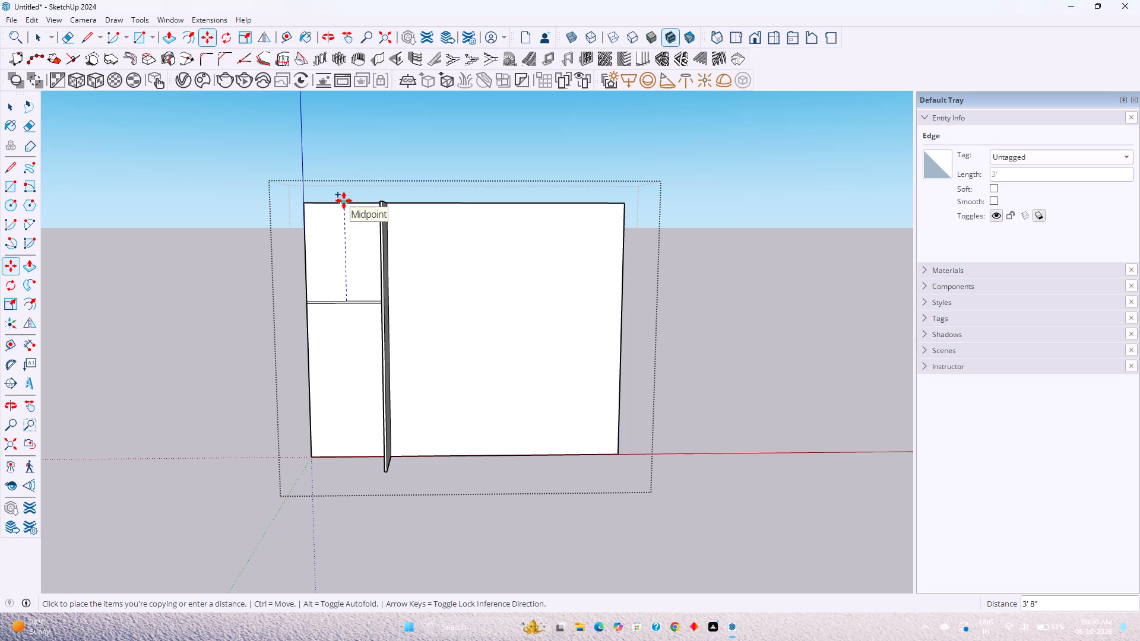
left_click(344, 201)
type("/2")
key("Return")
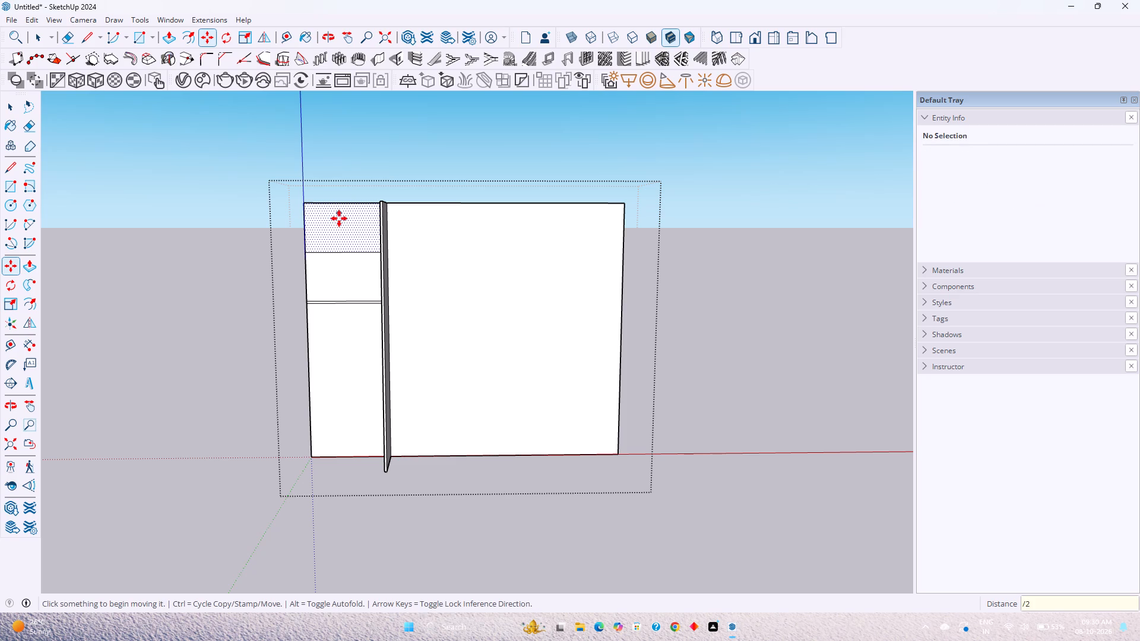
Move the halfway edge 0.5" up along the blue axis, and copy it 1" down to outline a second shelf strip.
left_click(358, 253)
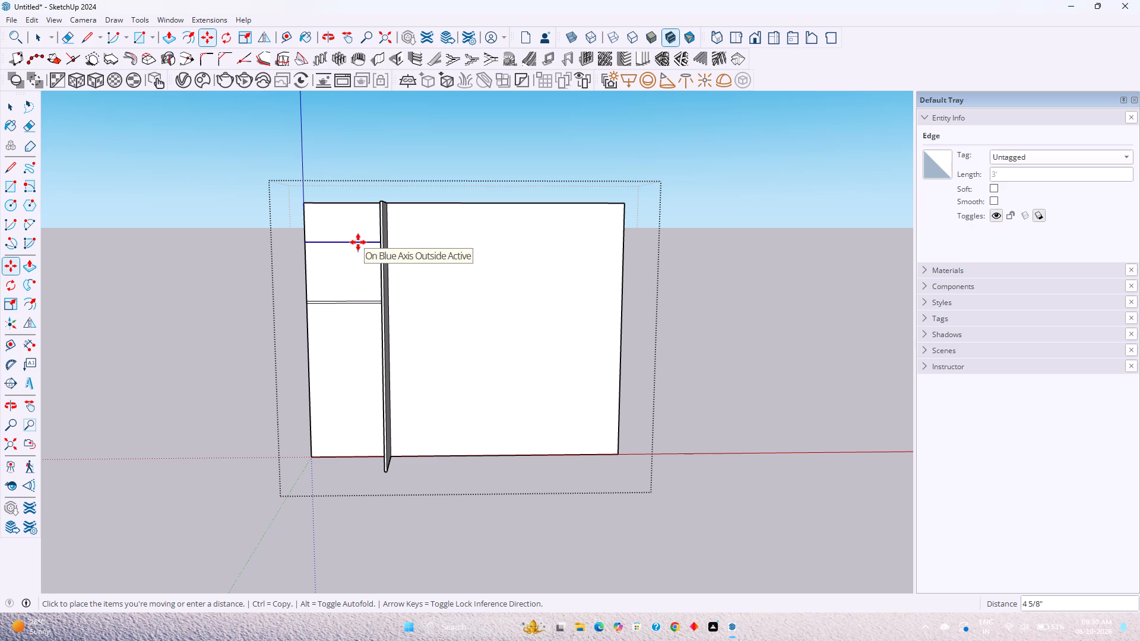
key("Up")
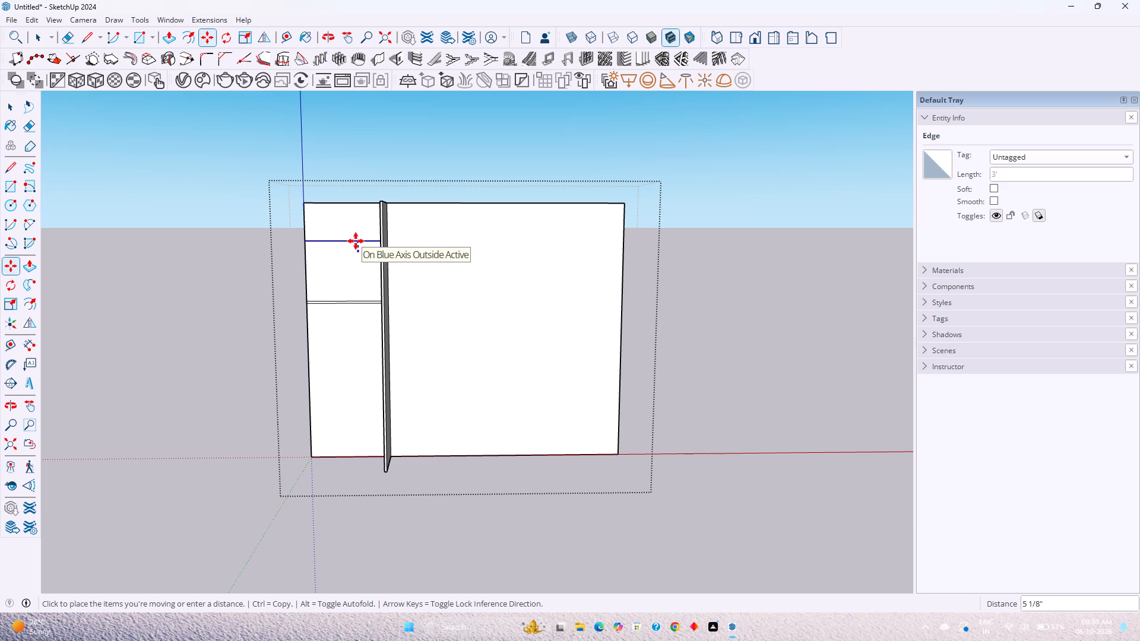
type("0.5")
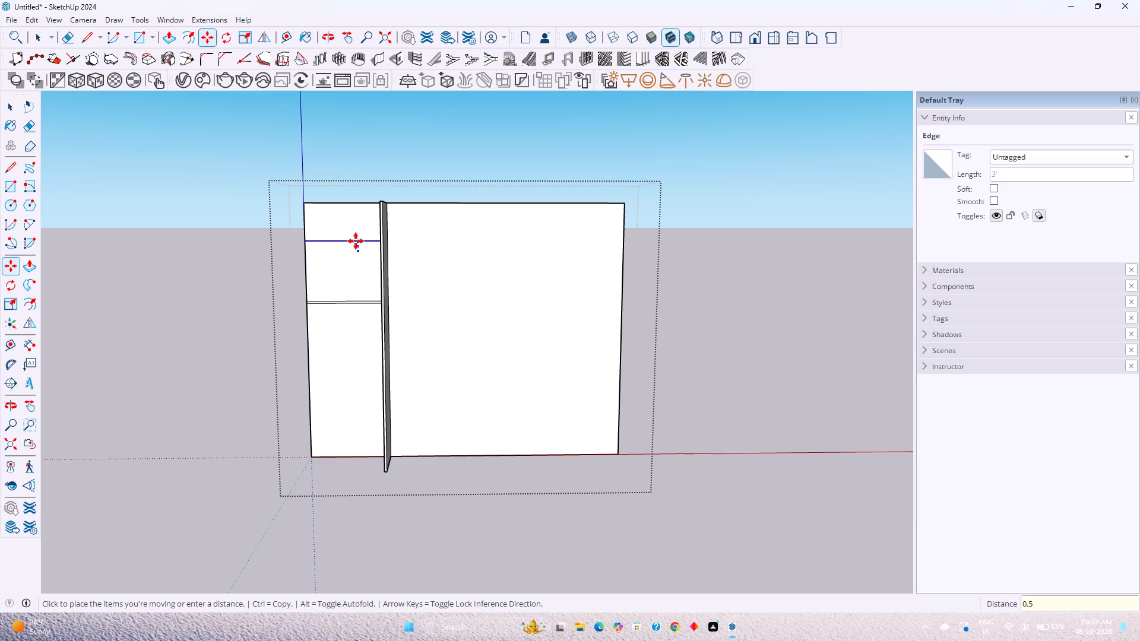
key("Return")
left_click(365, 254)
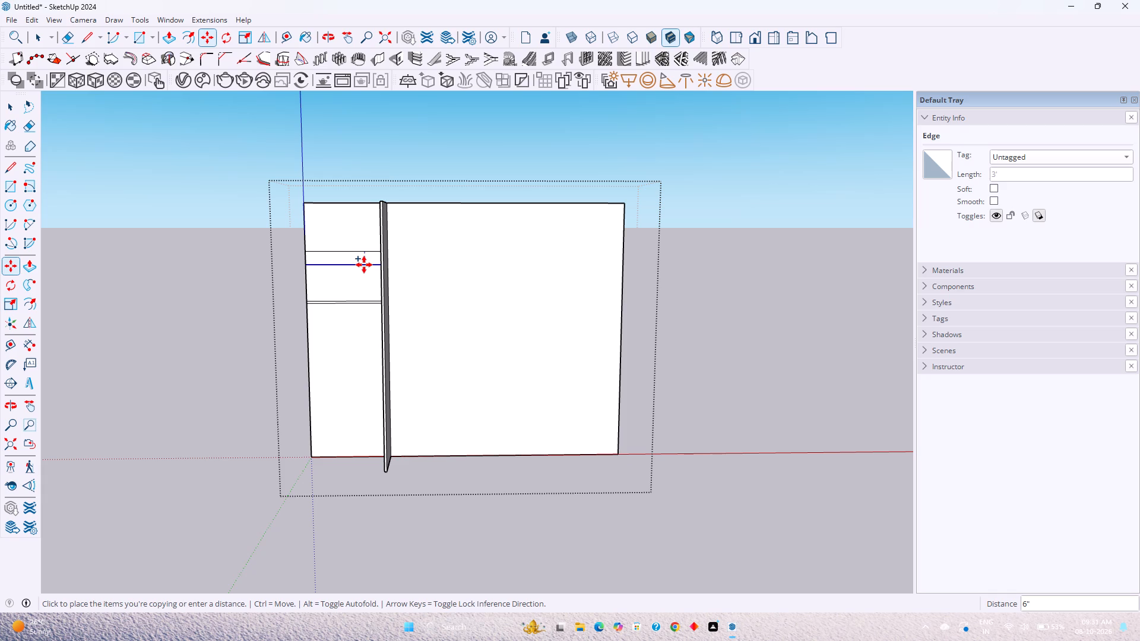
key("1")
key("Return")
Push/pull both 1" strips out into the room by the same 2' depth as the vertical panel, forming two shelves.
key("space")
scroll(363, 265, "up", 4)
scroll(363, 265, "down", 1)
scroll(363, 265, "up", 2)
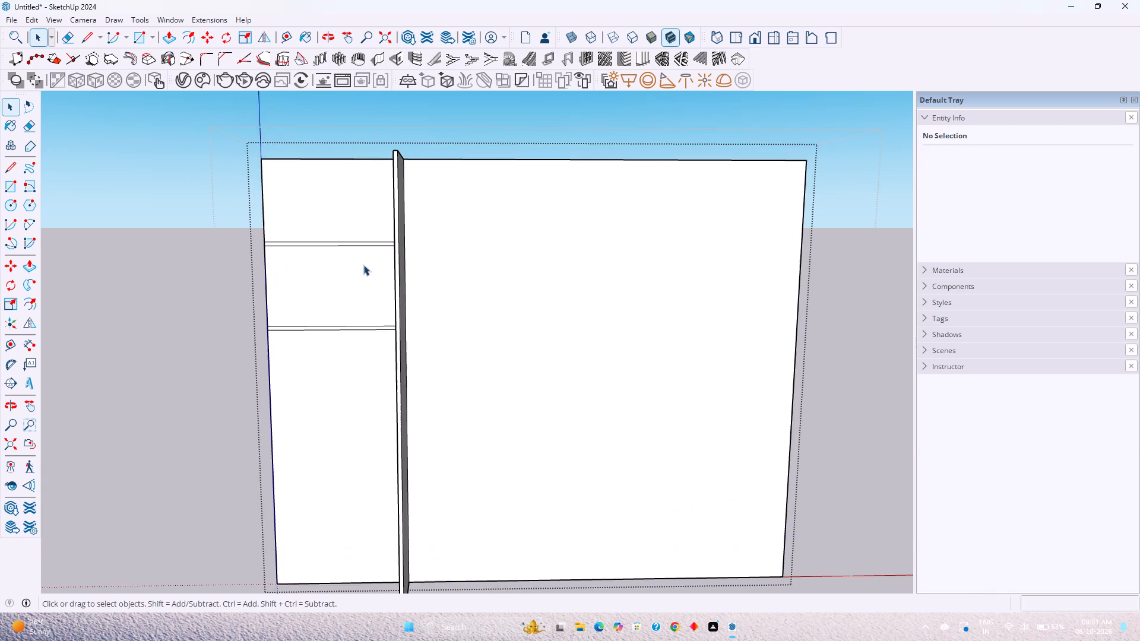
scroll(363, 265, "up", 4)
key("p")
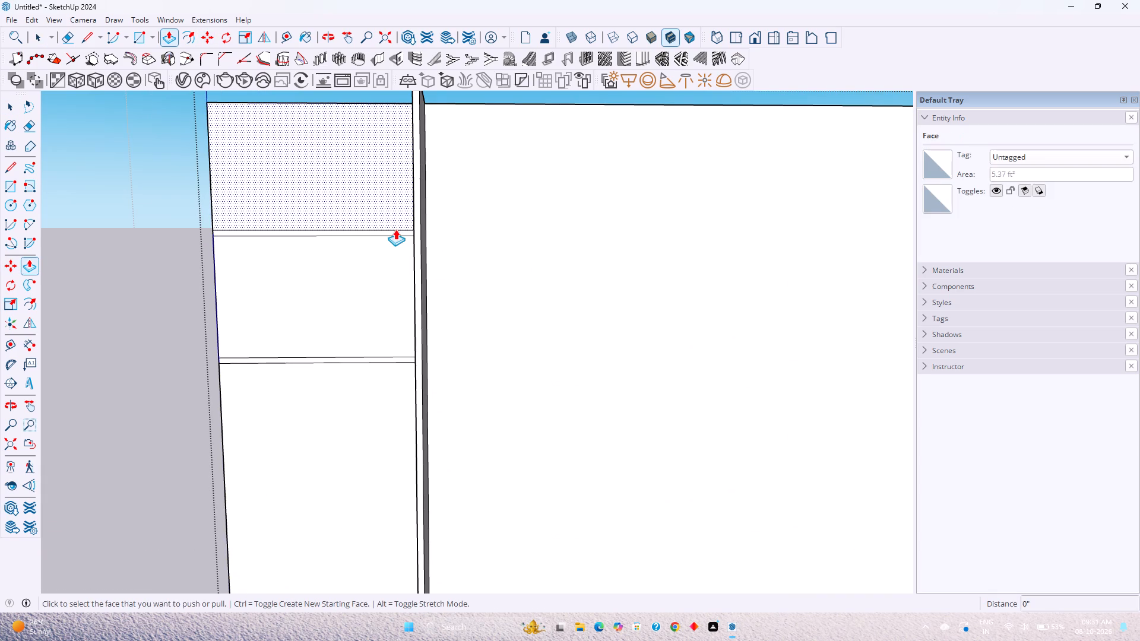
double_click(404, 234)
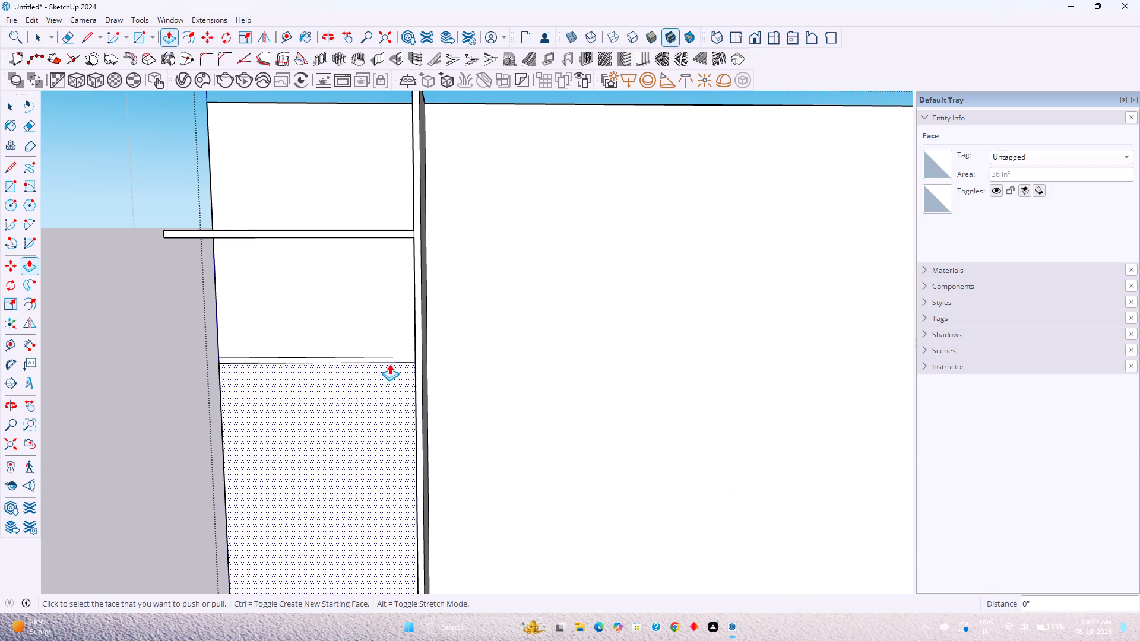
double_click(389, 360)
Erase the short edges where both shelf fronts meet the vertical panel, and close the group.
key("space")
scroll(389, 360, "down", 2)
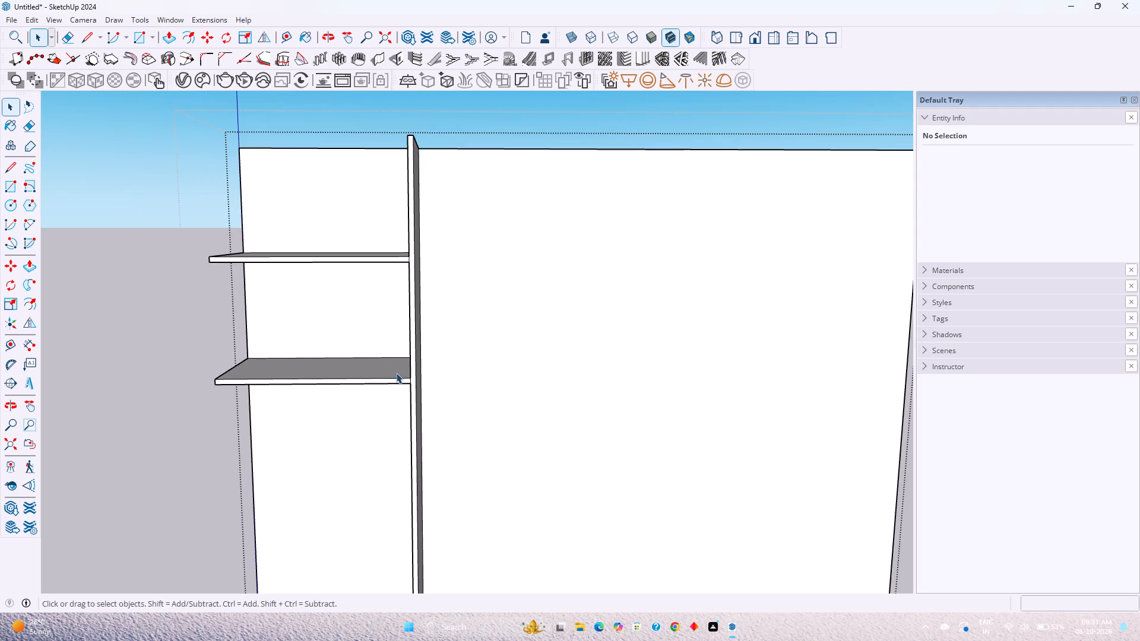
scroll(411, 385, "up", 14)
key("e")
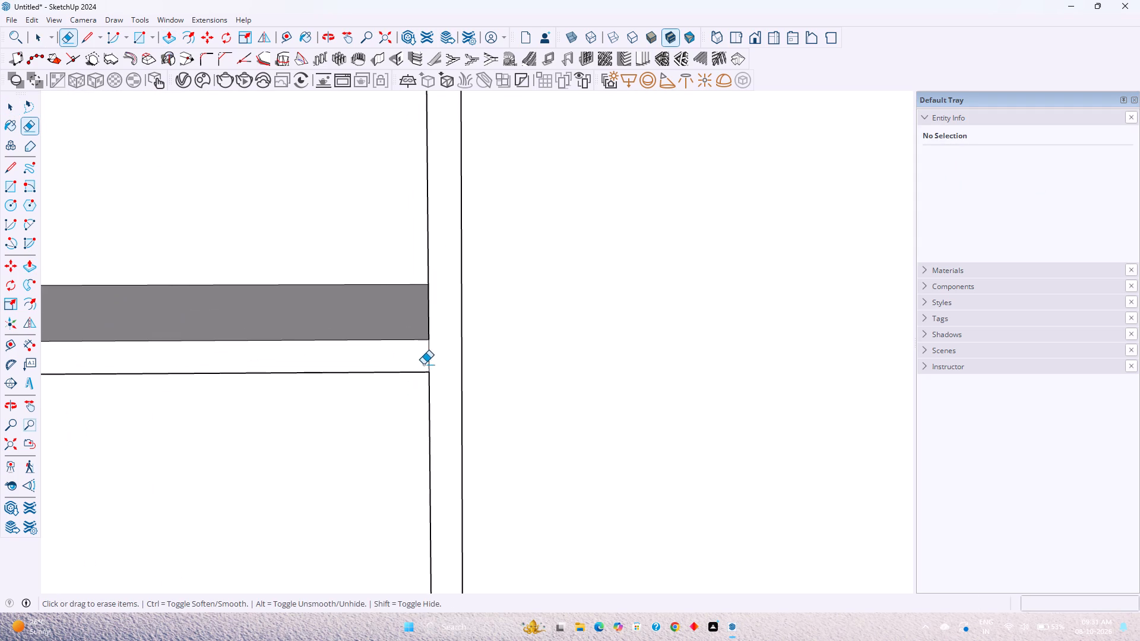
left_click(430, 357)
scroll(430, 354, "down", 18)
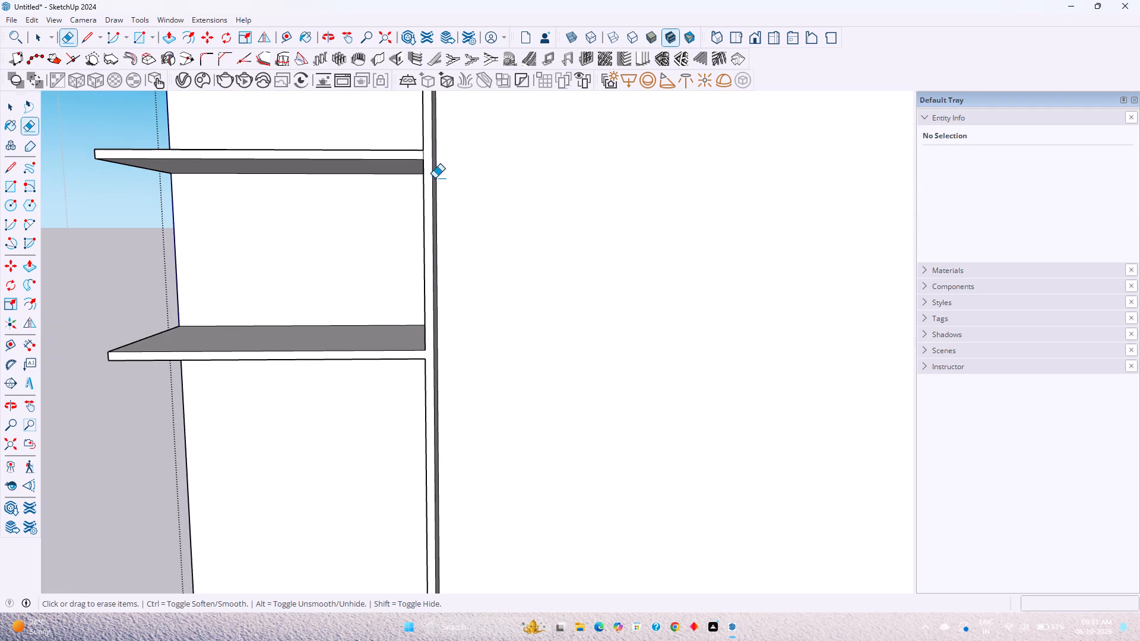
scroll(432, 158, "up", 7)
left_click(423, 160)
scroll(418, 206, "down", 4)
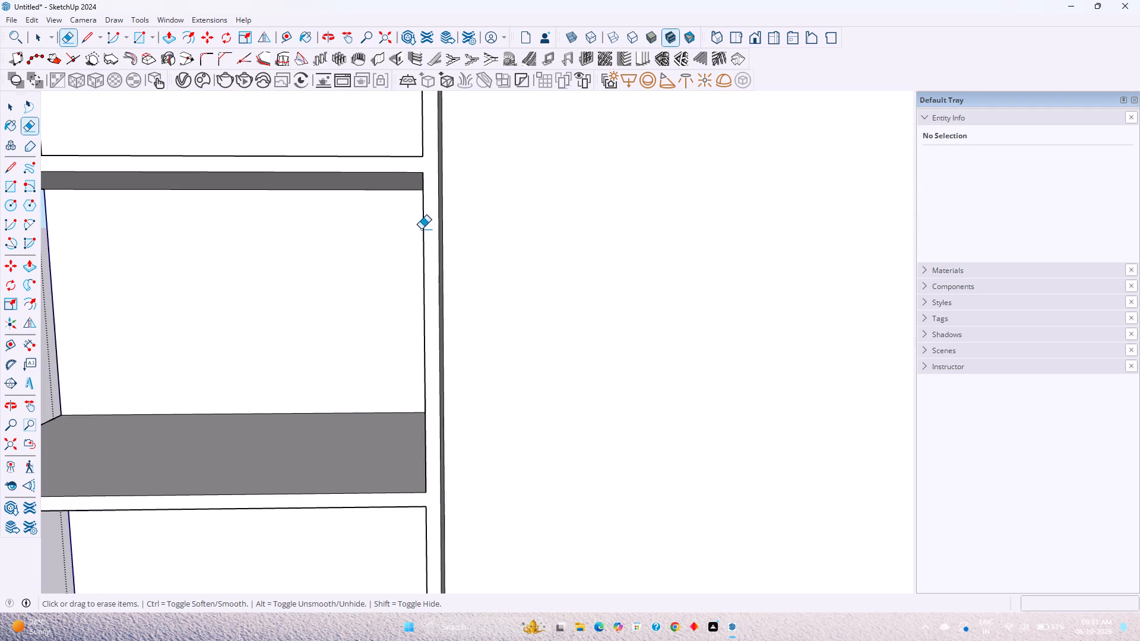
scroll(421, 229, "down", 19)
key("space")
left_click(509, 480)
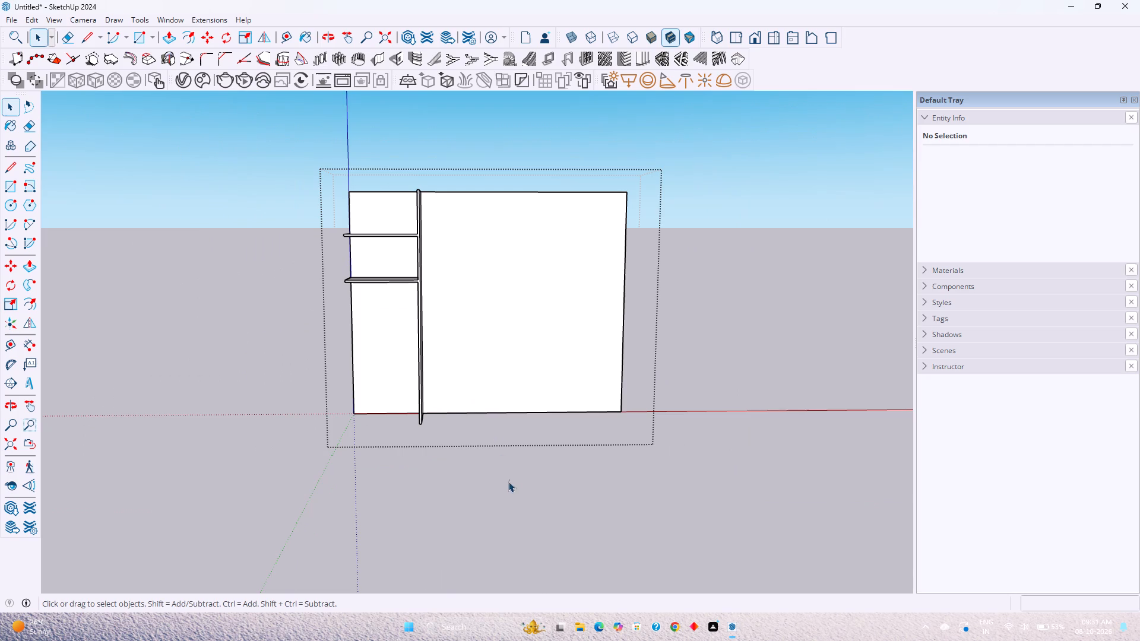
Measure the height of the back panel's right edge with the Dimension tool, without placing the dimension.
middle_click_drag(502, 480, 465, 518)
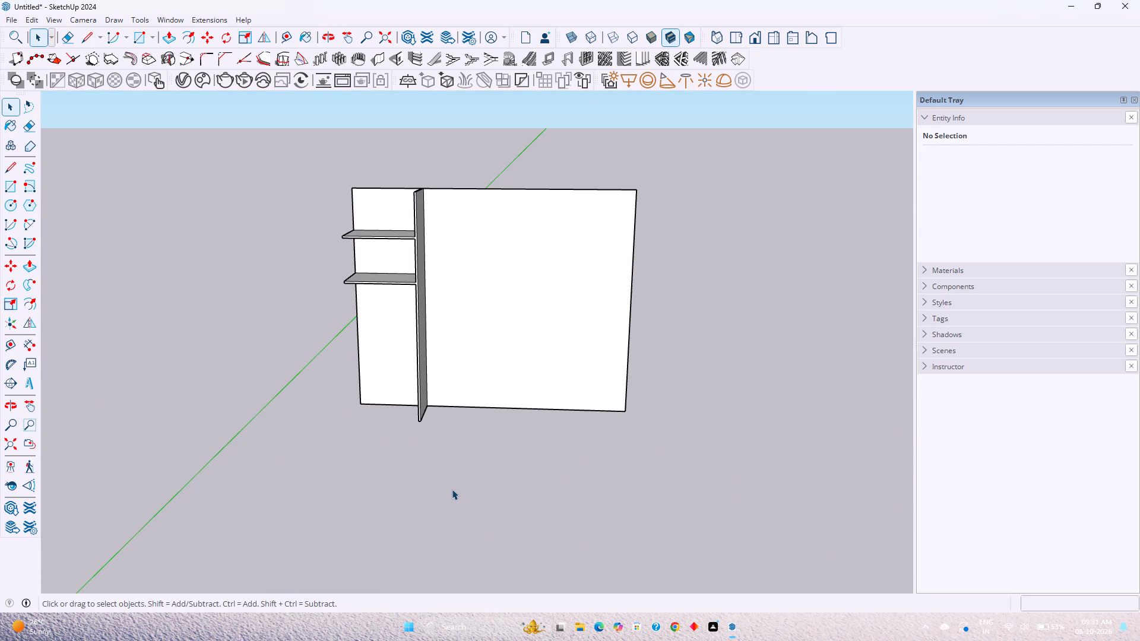
scroll(397, 353, "down", 1)
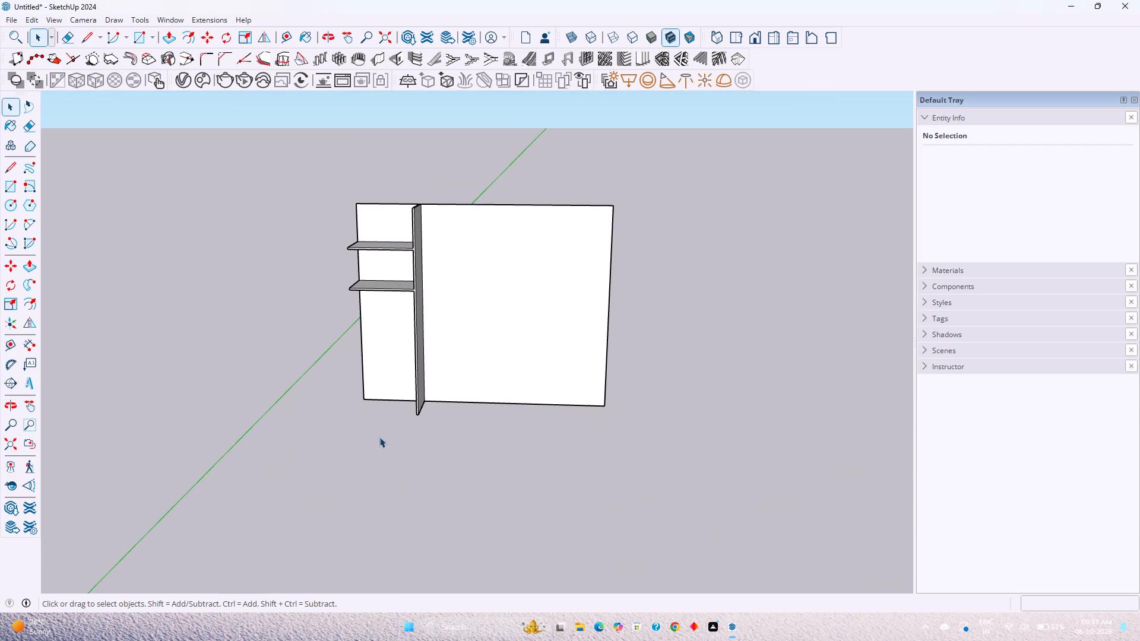
middle_click_drag(375, 443, 415, 317)
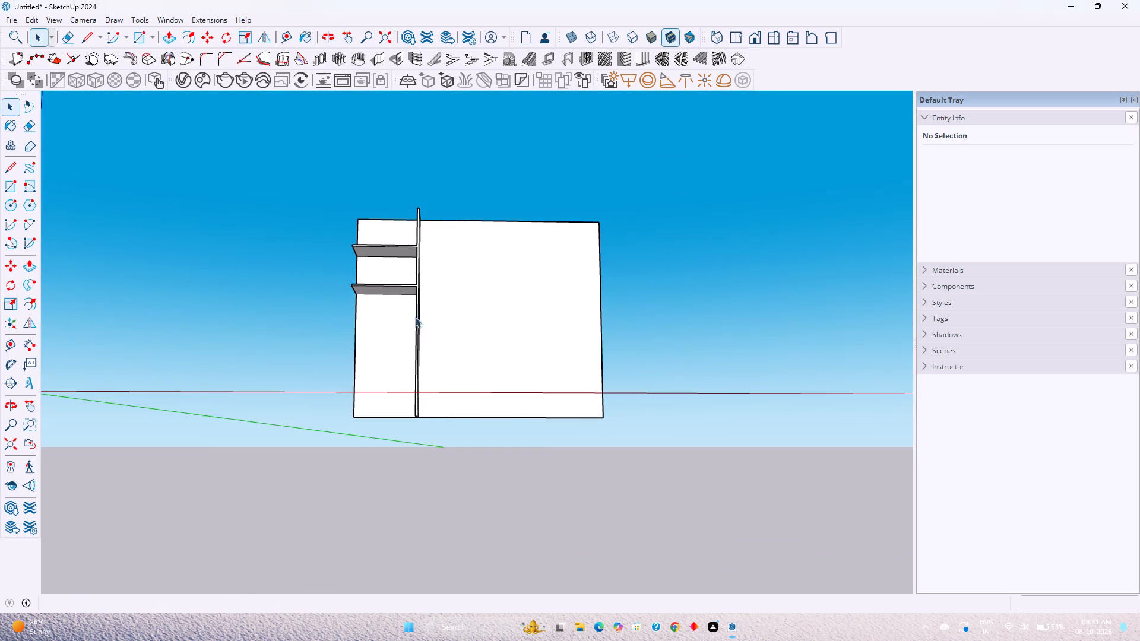
scroll(390, 334, "up", 1)
middle_click_drag(389, 337, 391, 406)
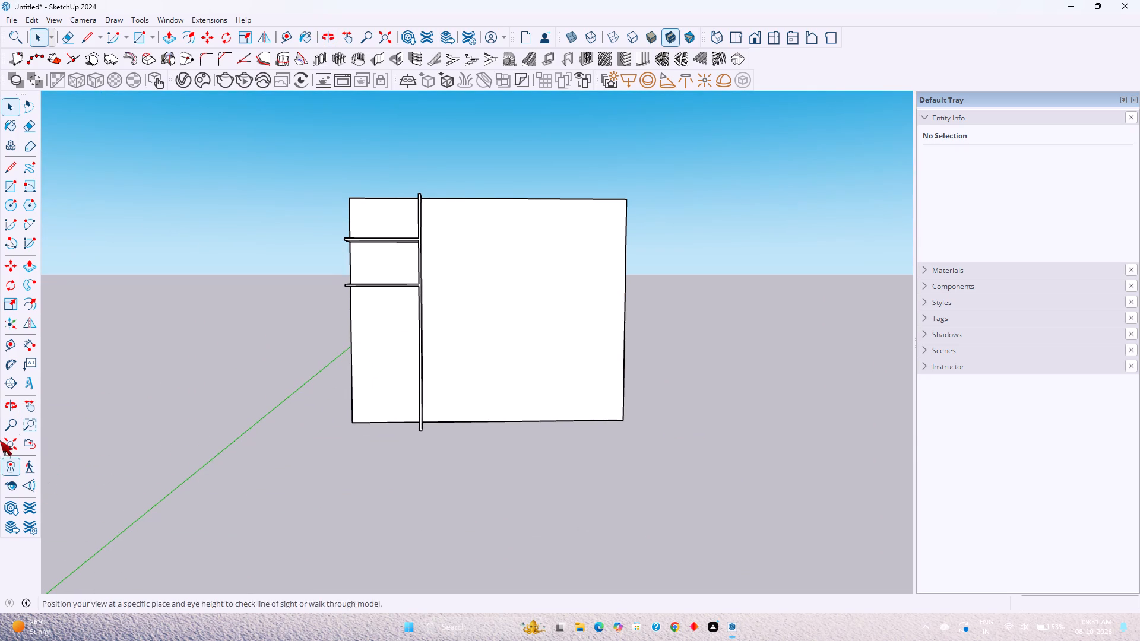
left_click(33, 353)
left_click(628, 200)
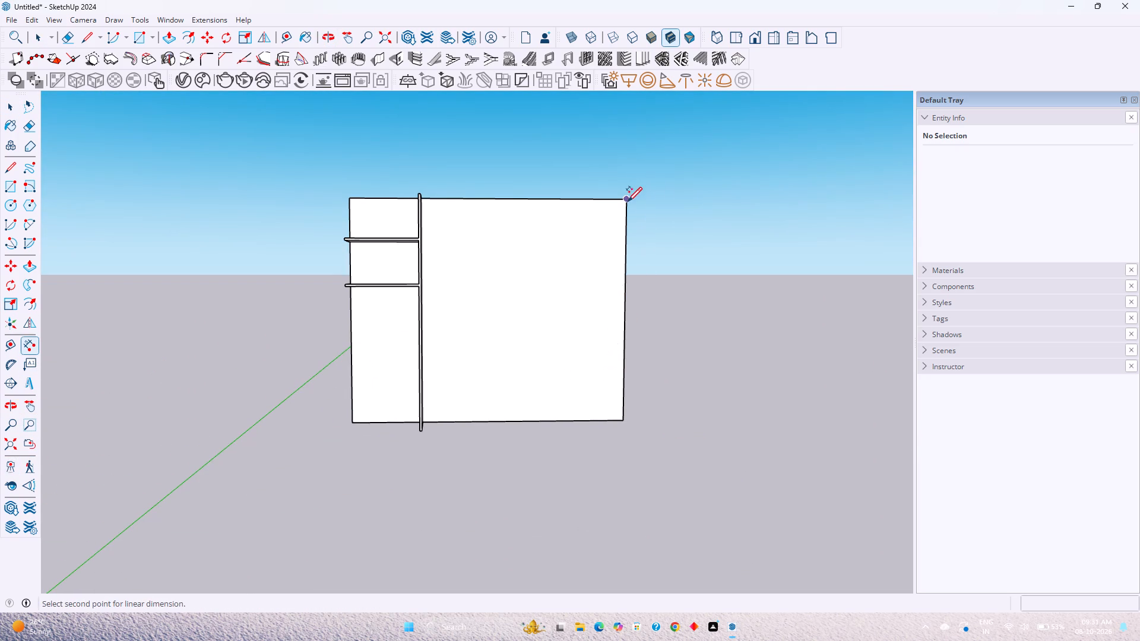
left_click(625, 423)
key("Escape")
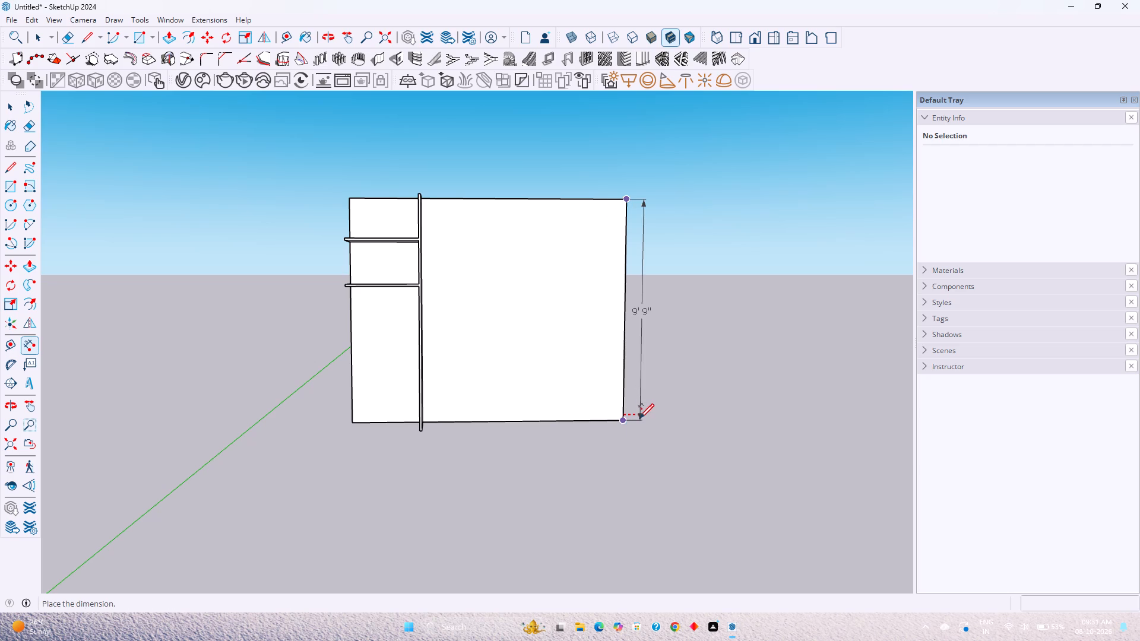
key("space")
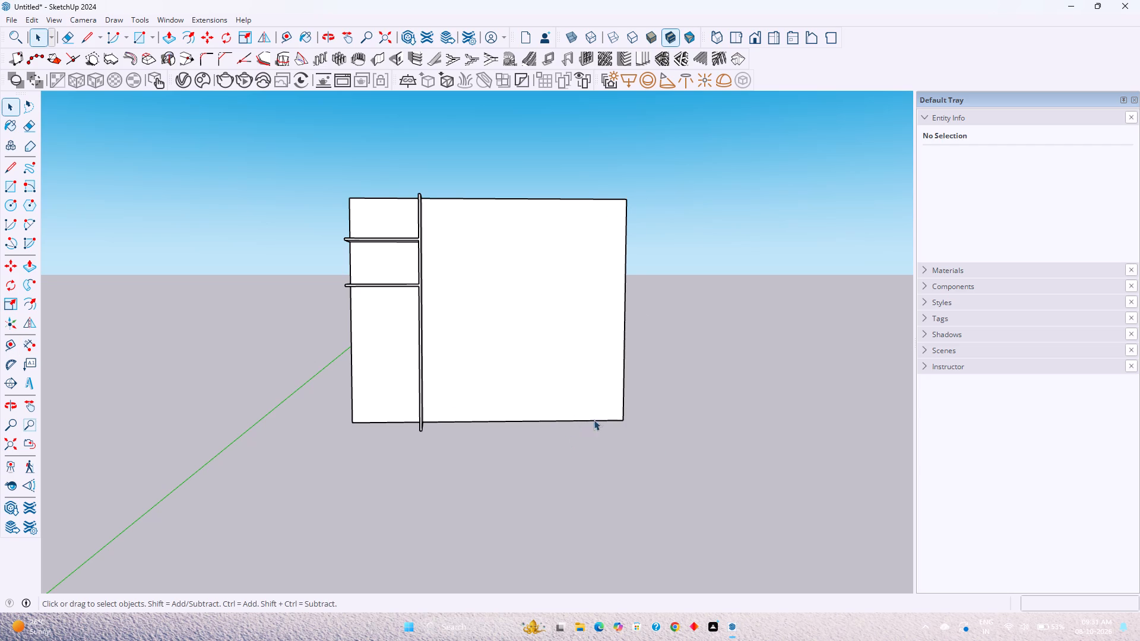
Examine the vertical panel and the two shelves from several angles.
scroll(425, 388, "up", 3)
middle_click_drag(425, 388, 426, 421)
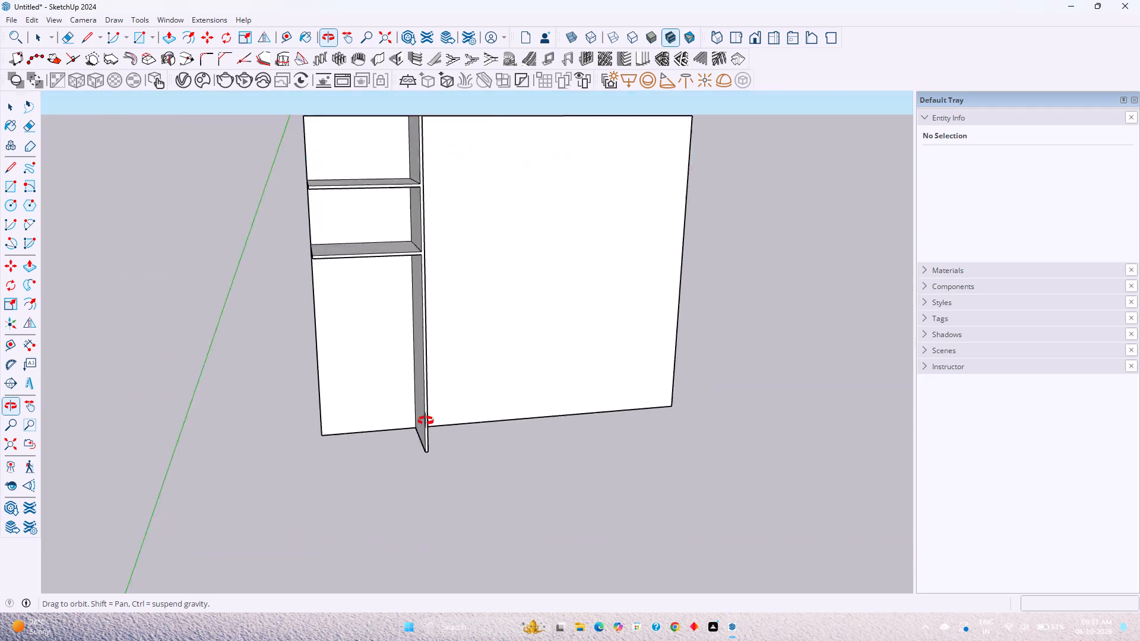
middle_click_drag(426, 421, 370, 371)
scroll(368, 313, "up", 4)
scroll(368, 313, "down", 4)
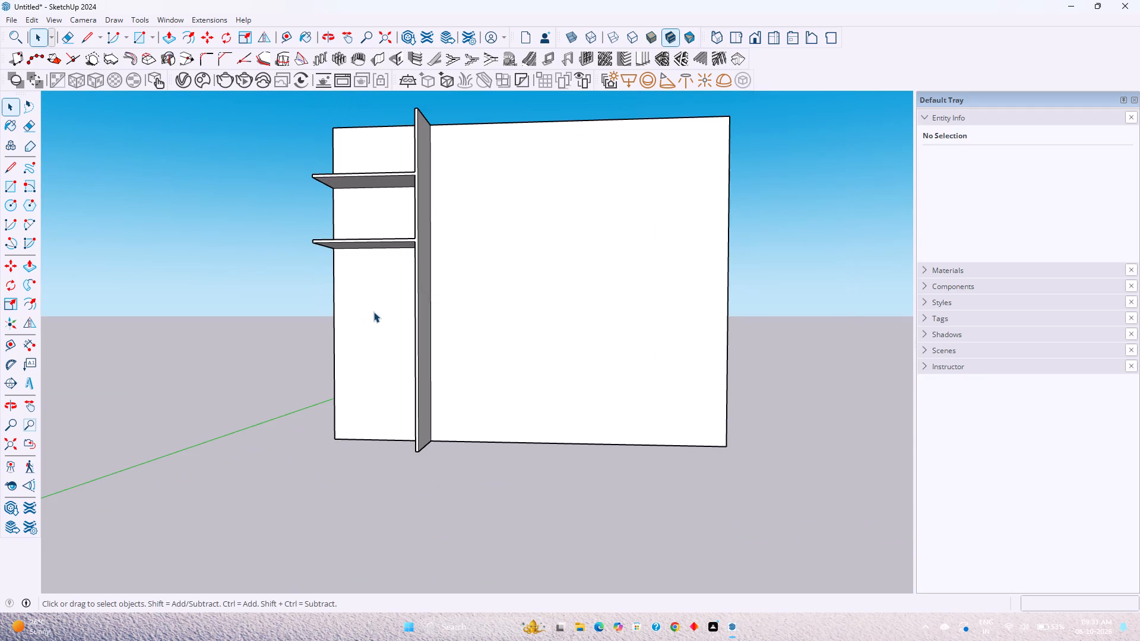
middle_click_drag(372, 313, 372, 314)
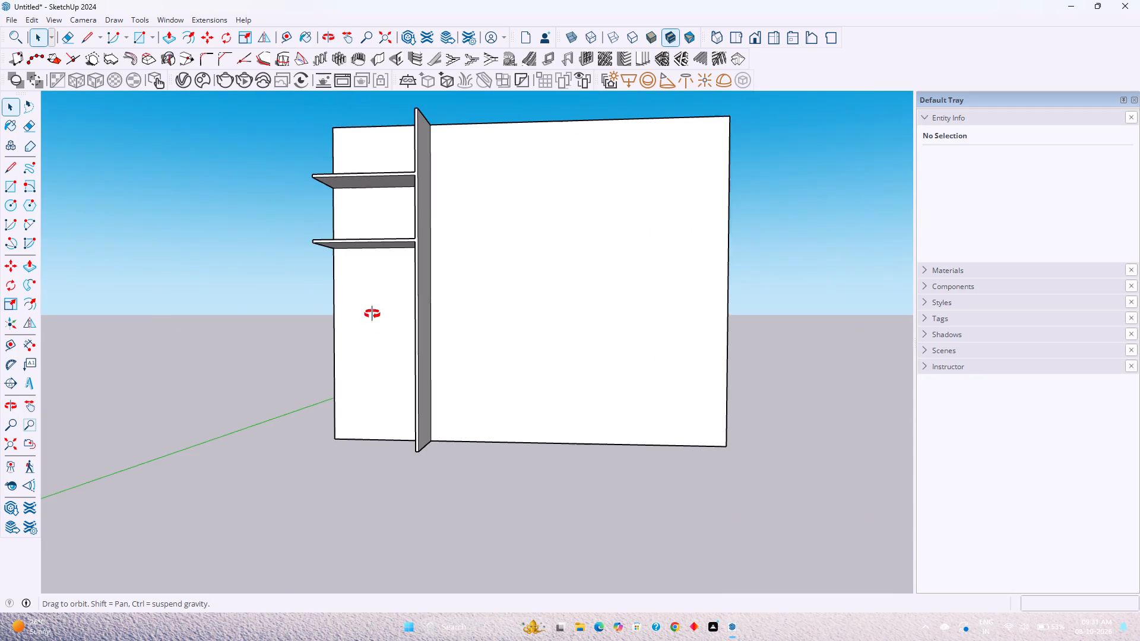
middle_click_drag(372, 314, 444, 300)
middle_click_drag(427, 313, 416, 323)
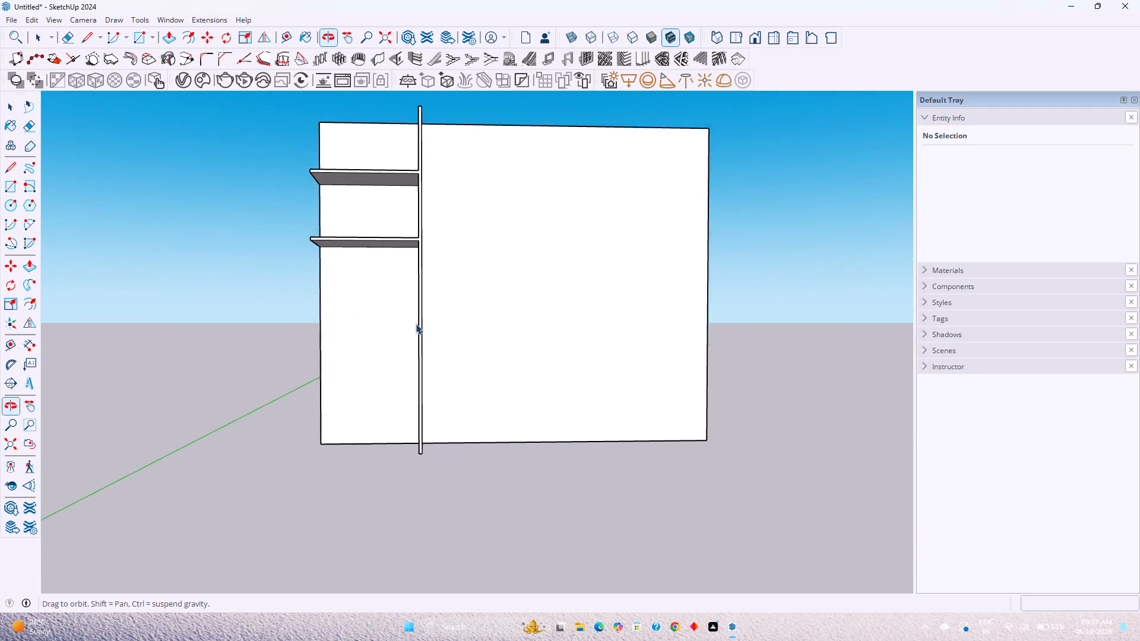
scroll(416, 323, "down", 10)
scroll(367, 412, "down", 6)
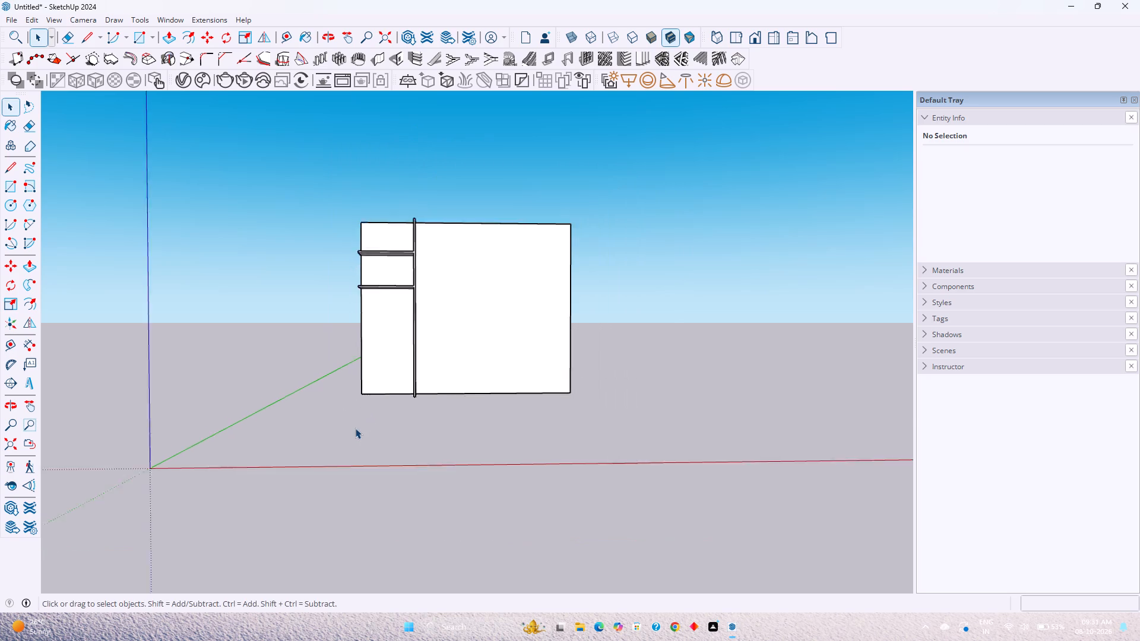
scroll(355, 428, "down", 3)
middle_click_drag(361, 431, 271, 507)
scroll(343, 448, "down", 8)
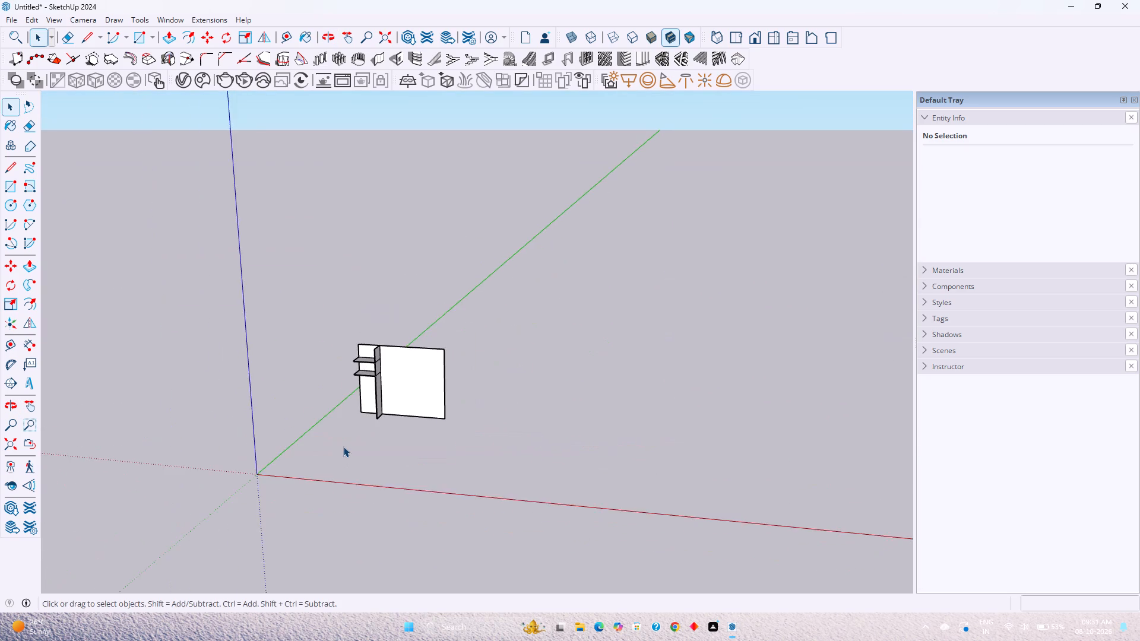
Examine the back panel with its vertical panel and two shelves from the front and at different distances.
scroll(343, 446, "down", 3)
scroll(343, 446, "up", 17)
middle_click_drag(379, 396, 463, 353)
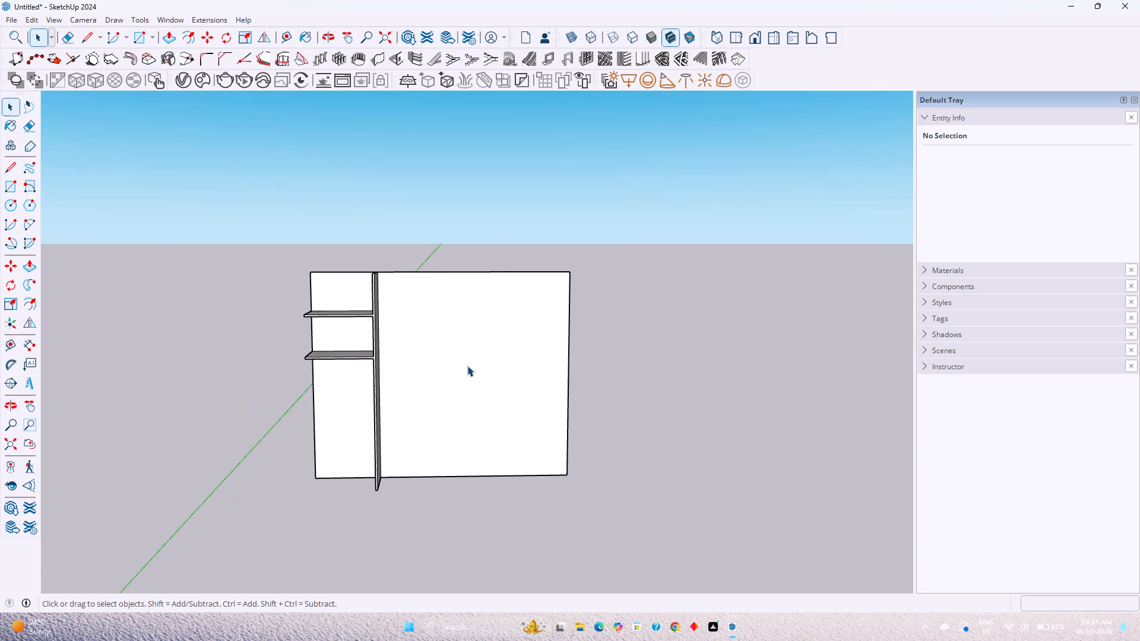
scroll(467, 372, "up", 4)
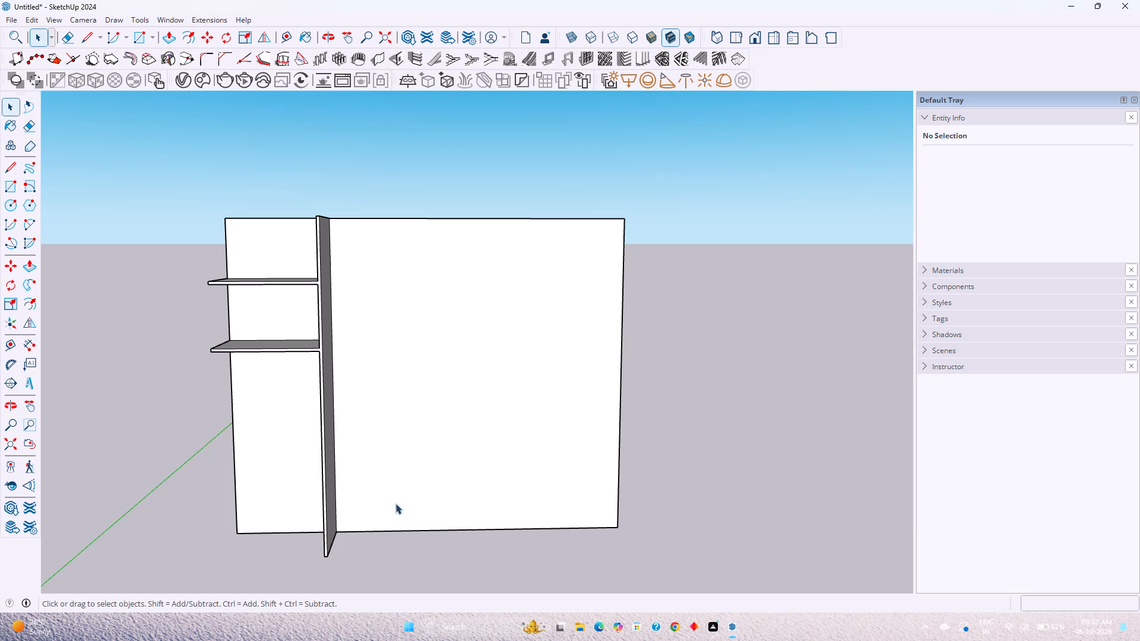
middle_click_drag(449, 535, 451, 467)
middle_click_drag(449, 477, 449, 504)
scroll(453, 486, "down", 5)
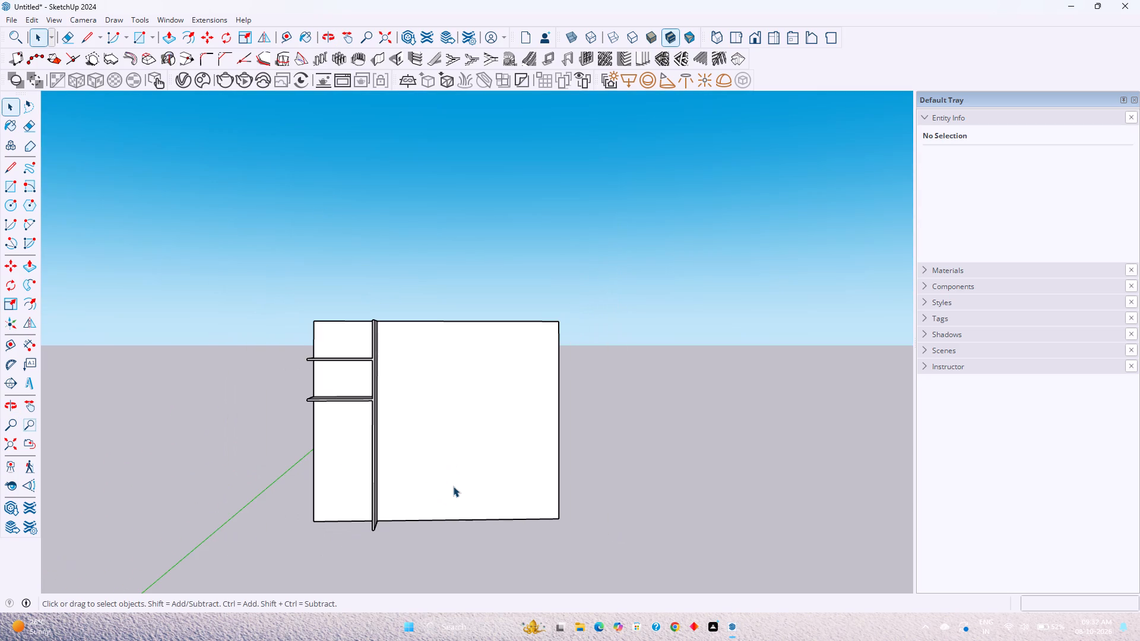
scroll(453, 486, "down", 3)
middle_click_drag(451, 486, 427, 484)
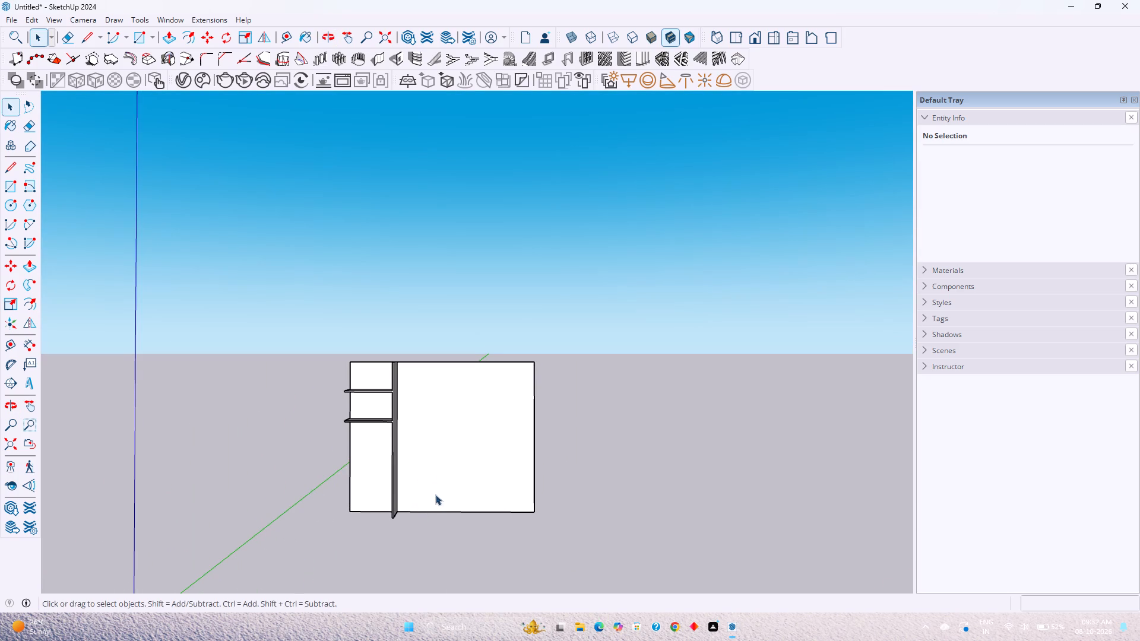
Inside the cabinetry group, copy the back panel's bottom edge beyond the vertical panel 4" straight up.
left_click(437, 509)
double_click(437, 510)
left_click(437, 510)
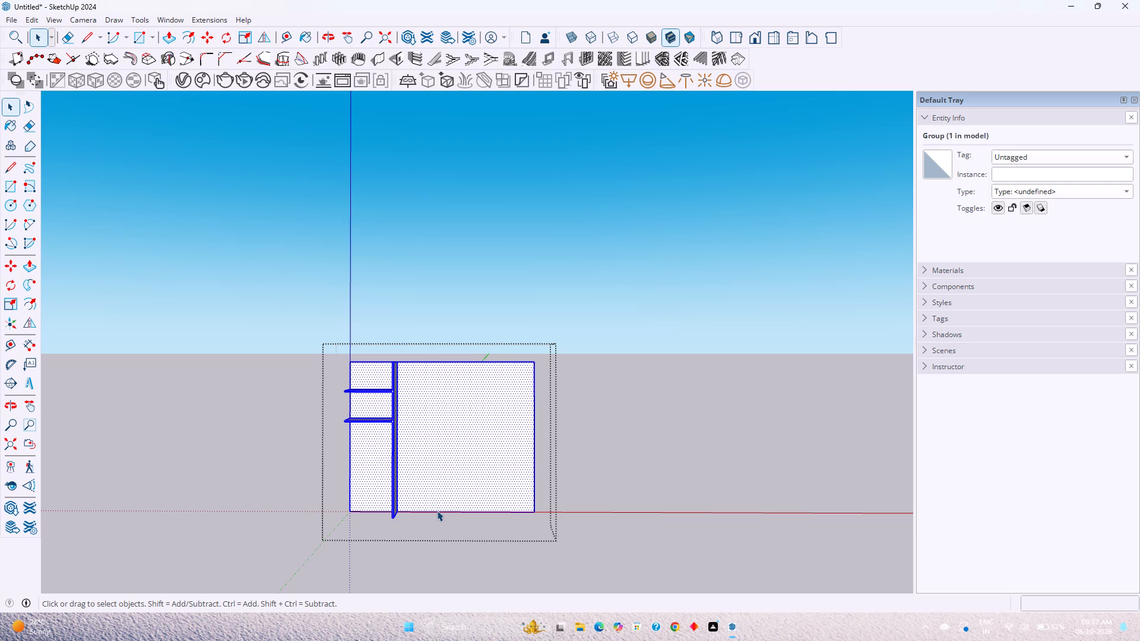
left_click(437, 512)
scroll(438, 512, "up", 4)
middle_click_drag(438, 512, 435, 574)
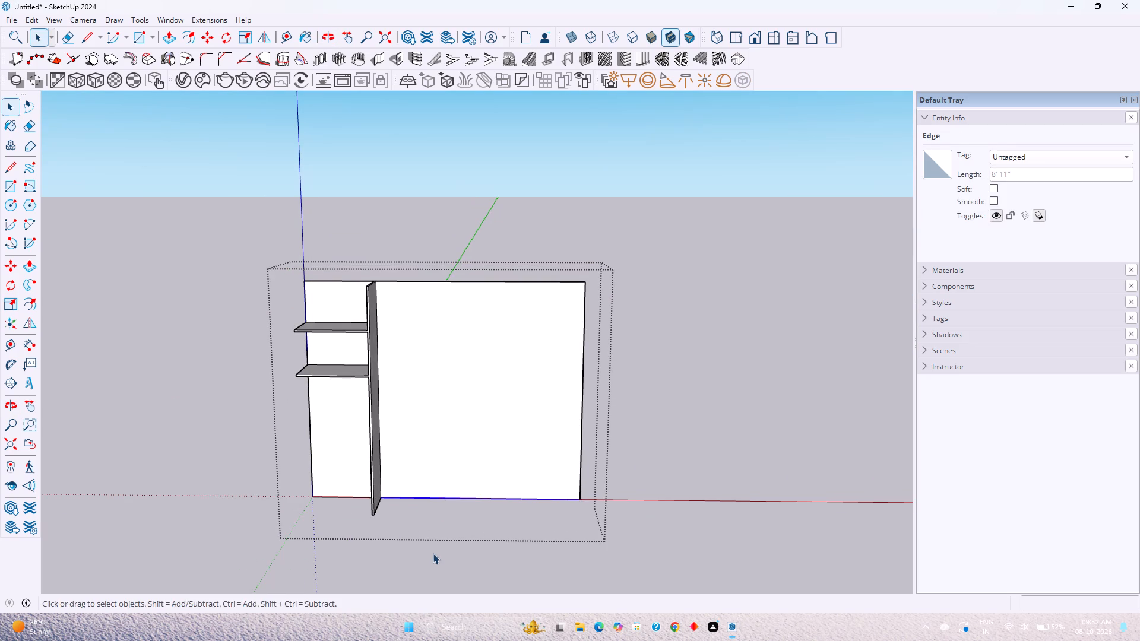
key("m")
left_click(470, 500)
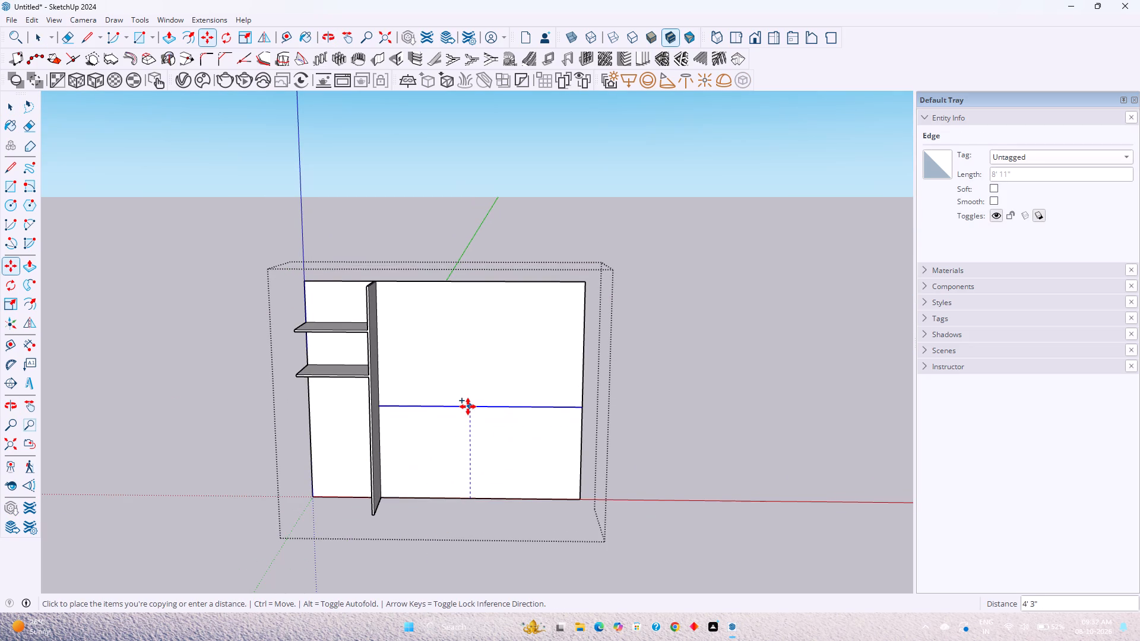
key("Up")
key("4")
key("Return")
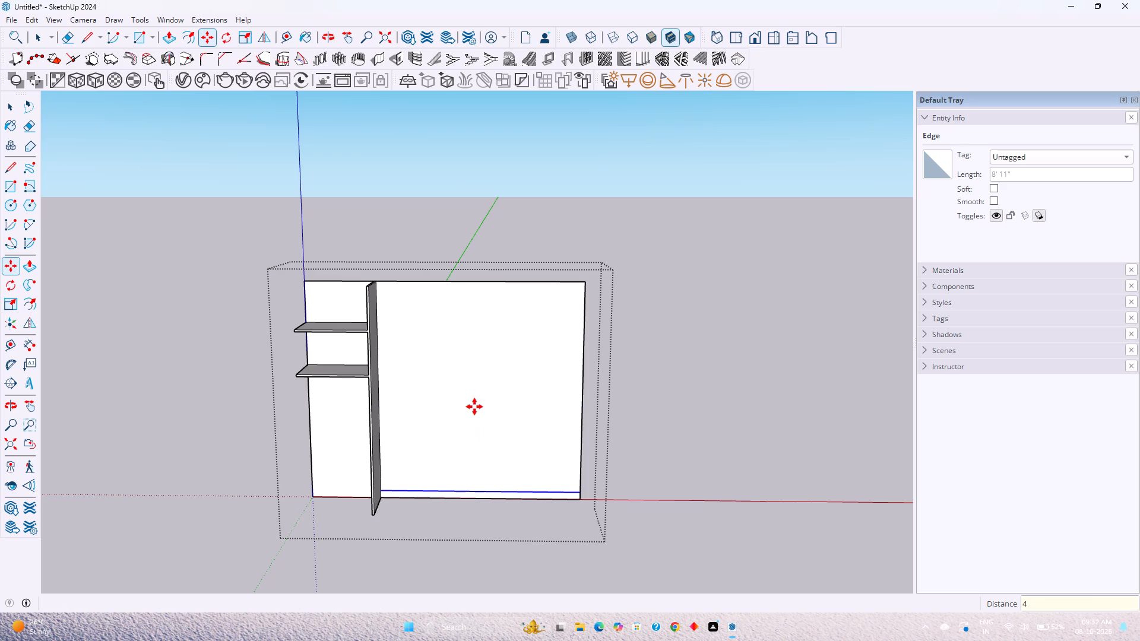
Copy the new horizontal line up by 3', and copy that upper line another 2" up to mark a thin strip.
left_click(475, 491)
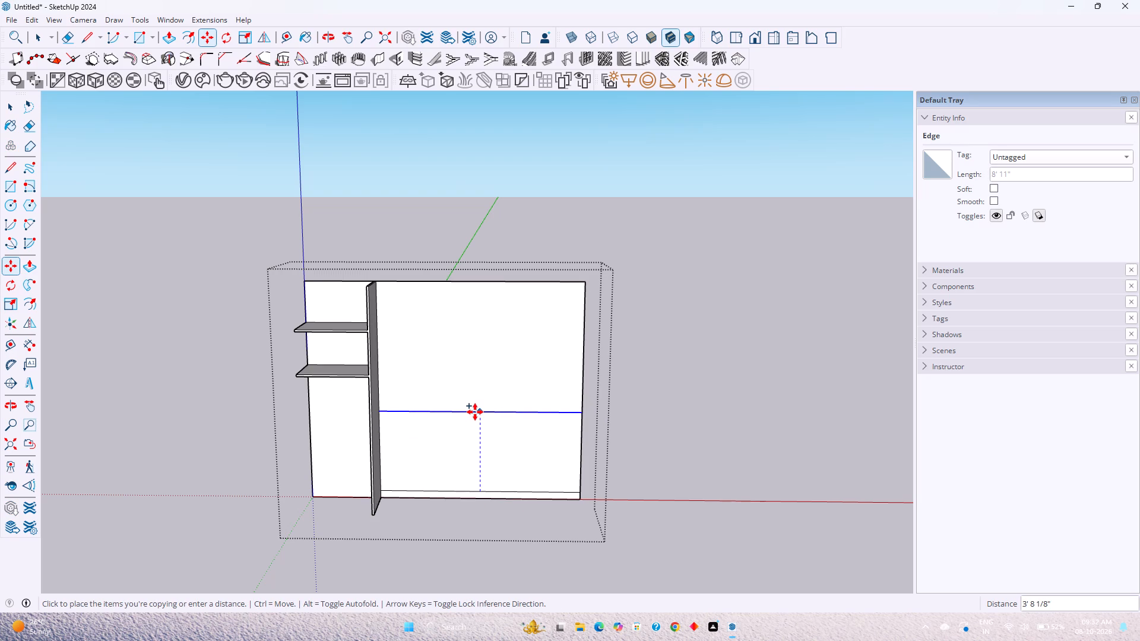
key("3")
key("apostrophe")
key("Return")
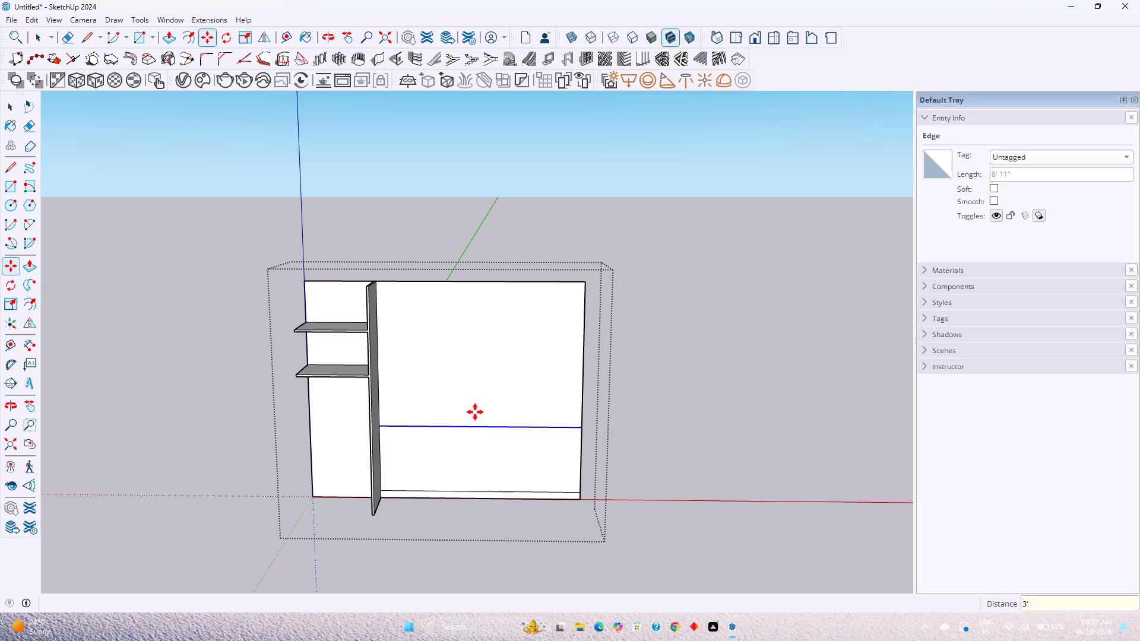
left_click(501, 428)
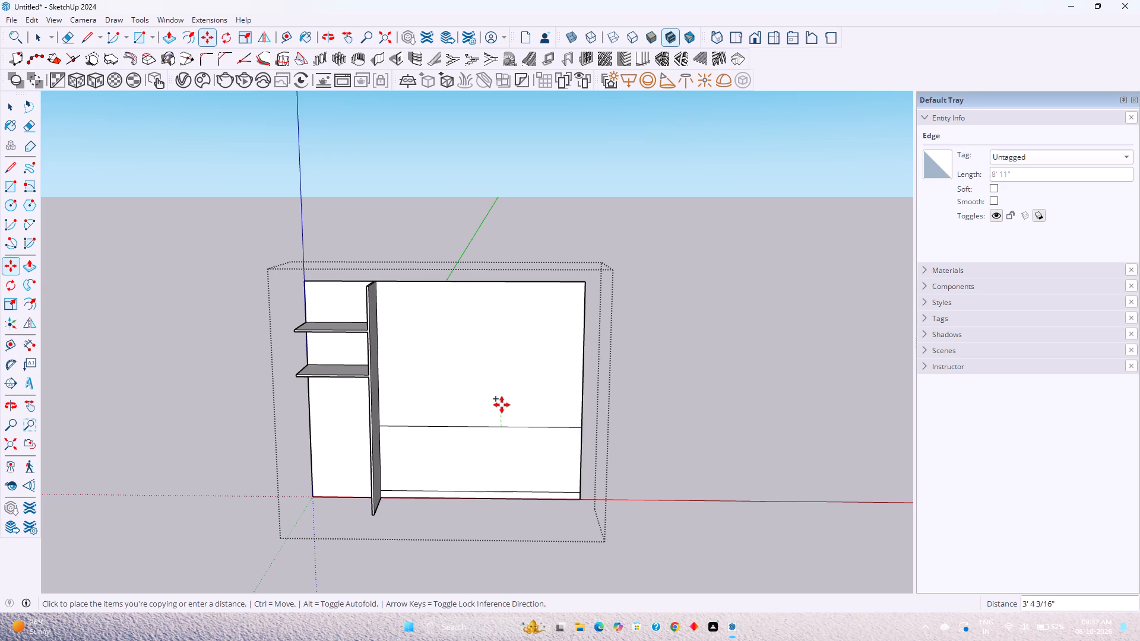
key("Up")
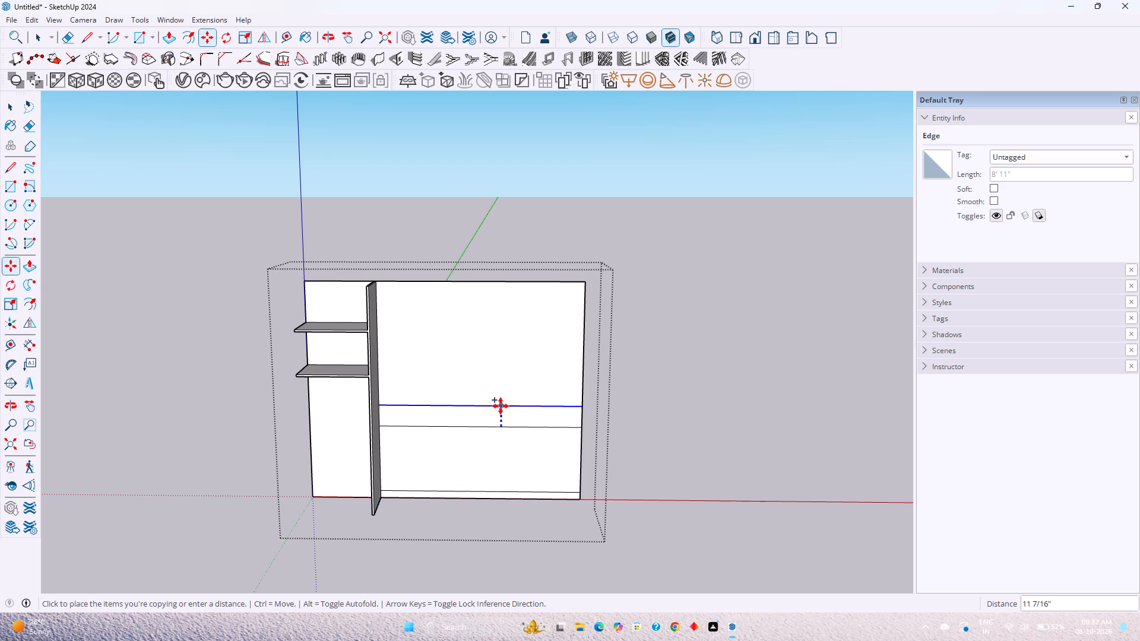
key("2")
key("Return")
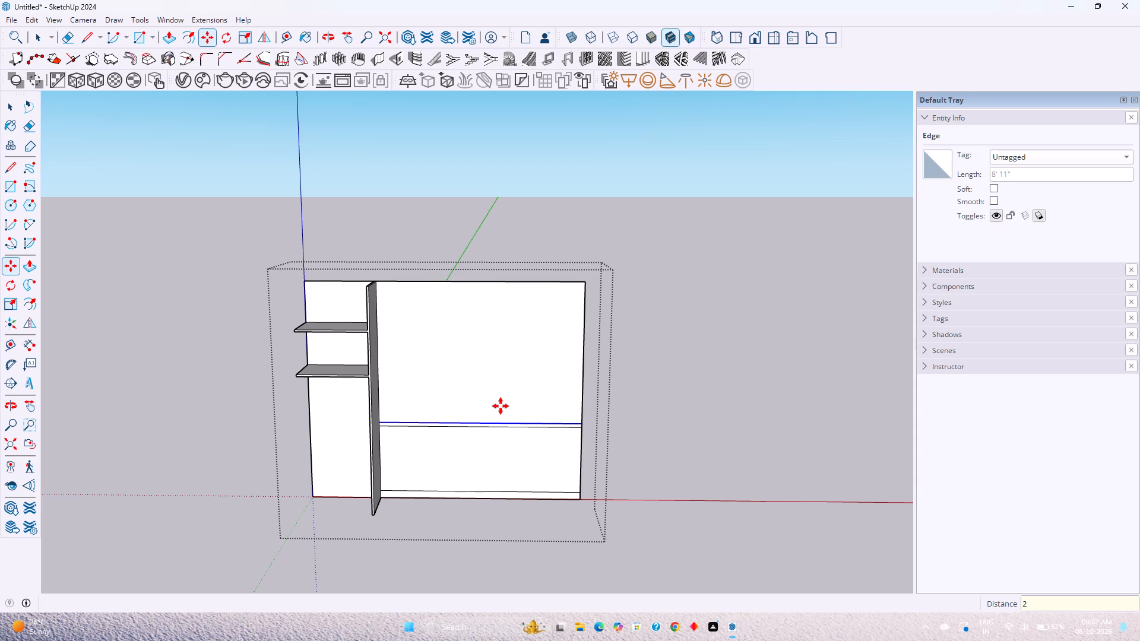
key("space")
Group the 3' high face between the lower and middle horizontal lines, together with its bounding edges.
scroll(493, 452, "up", 3)
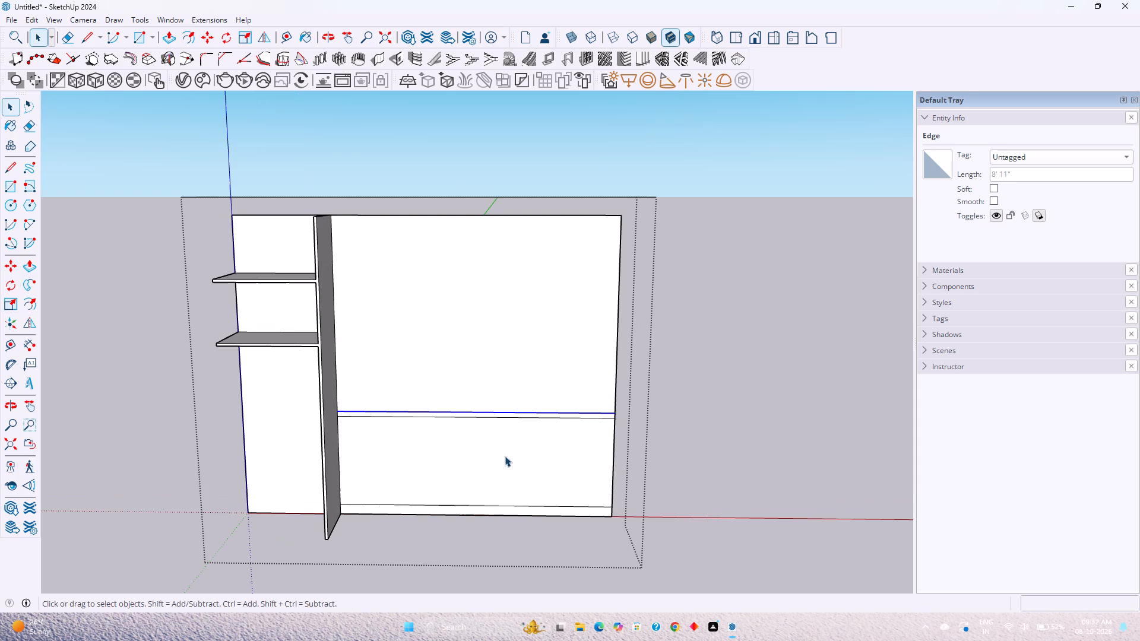
scroll(508, 538, "up", 2)
middle_click_drag(508, 537, 290, 506)
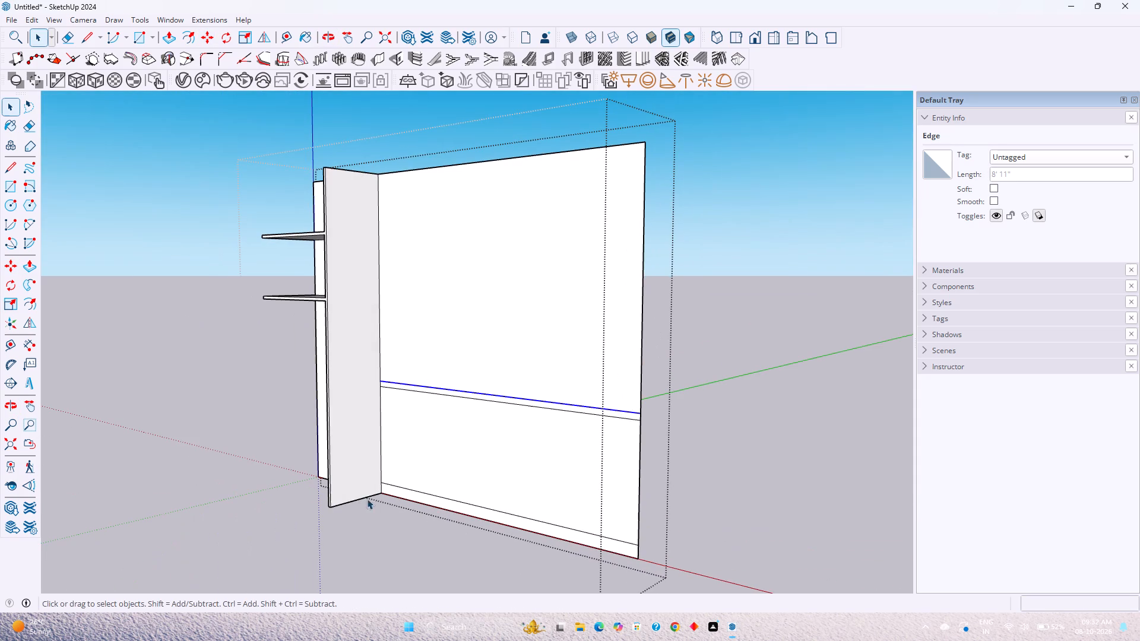
left_click(687, 516)
left_click(508, 477)
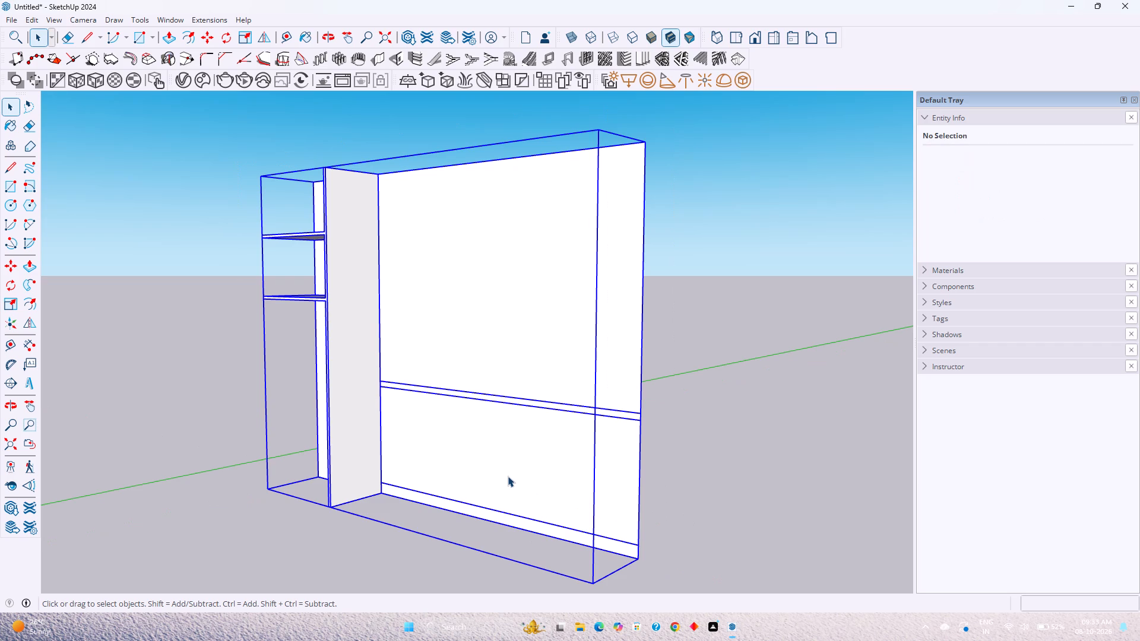
double_click(508, 476)
left_click(511, 474)
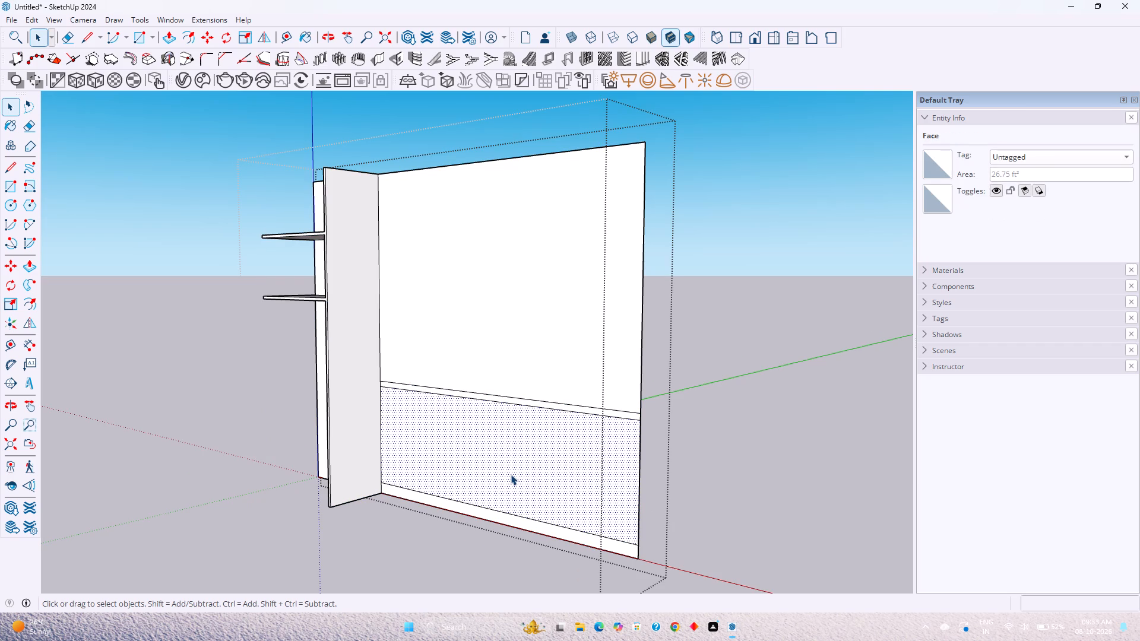
double_click(511, 474)
right_click(511, 475)
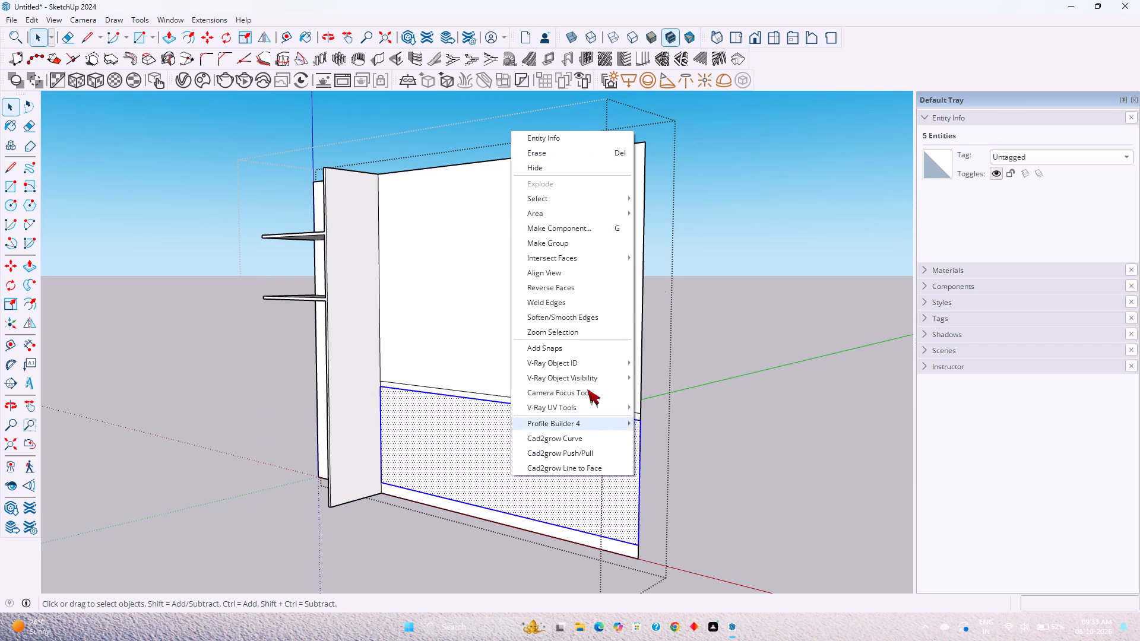
left_click(561, 246)
Open the new group and push/pull its face out into the room by 1' 8" to form the base cabinet box.
double_click(508, 443)
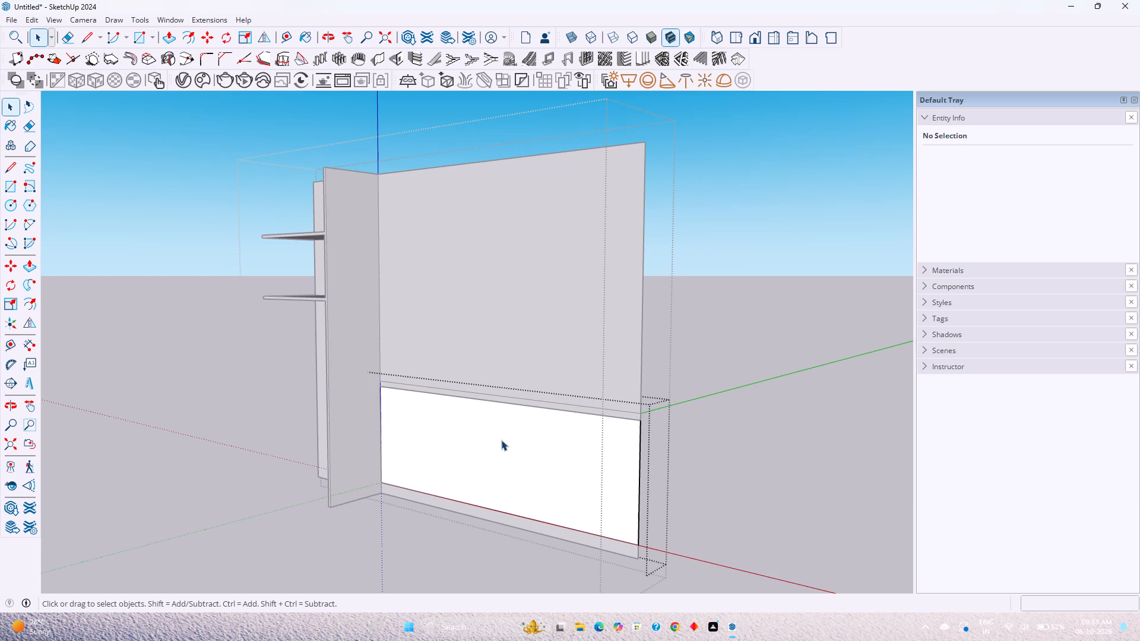
key("p")
left_click(499, 440)
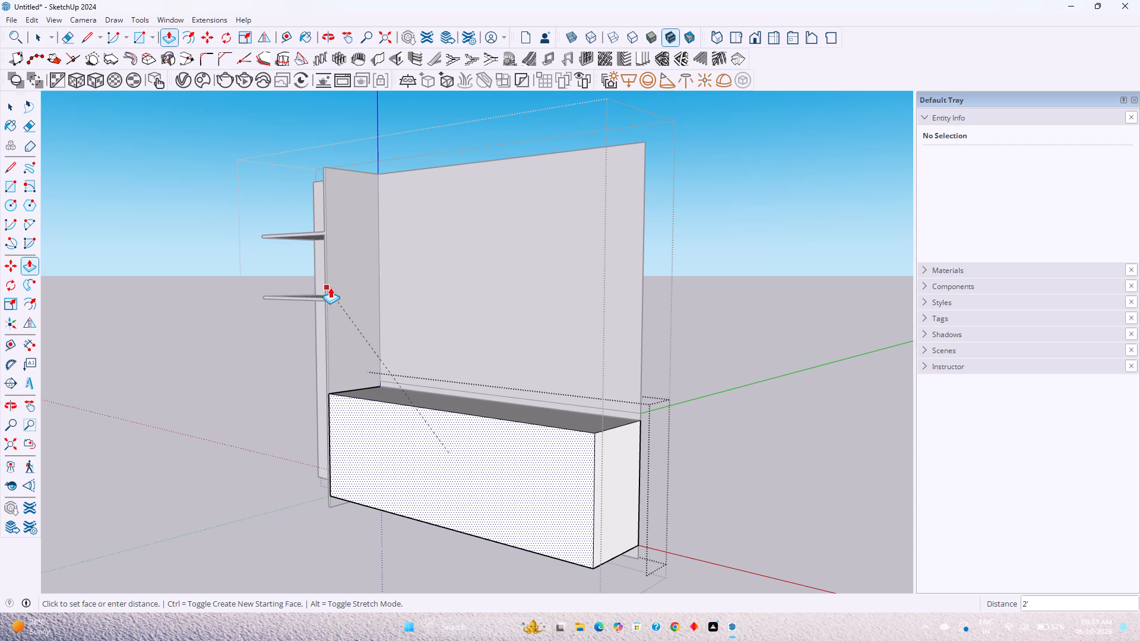
type("1'")
key("8")
key("Return")
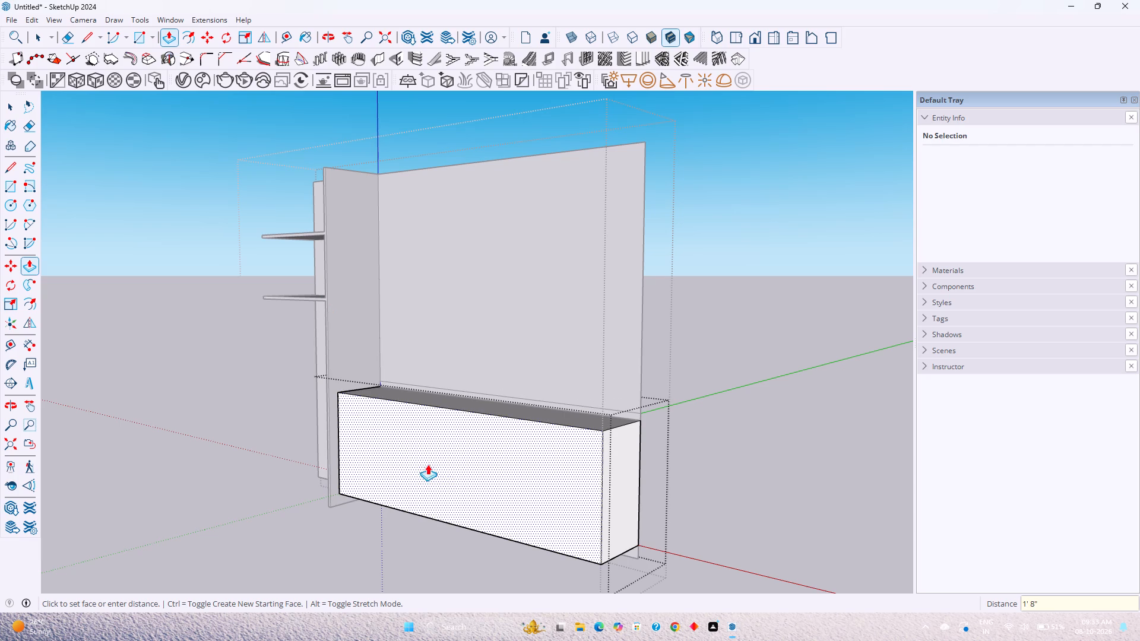
Offset the base cabinet's front face outline inward by 1".
middle_click_drag(446, 469, 584, 447)
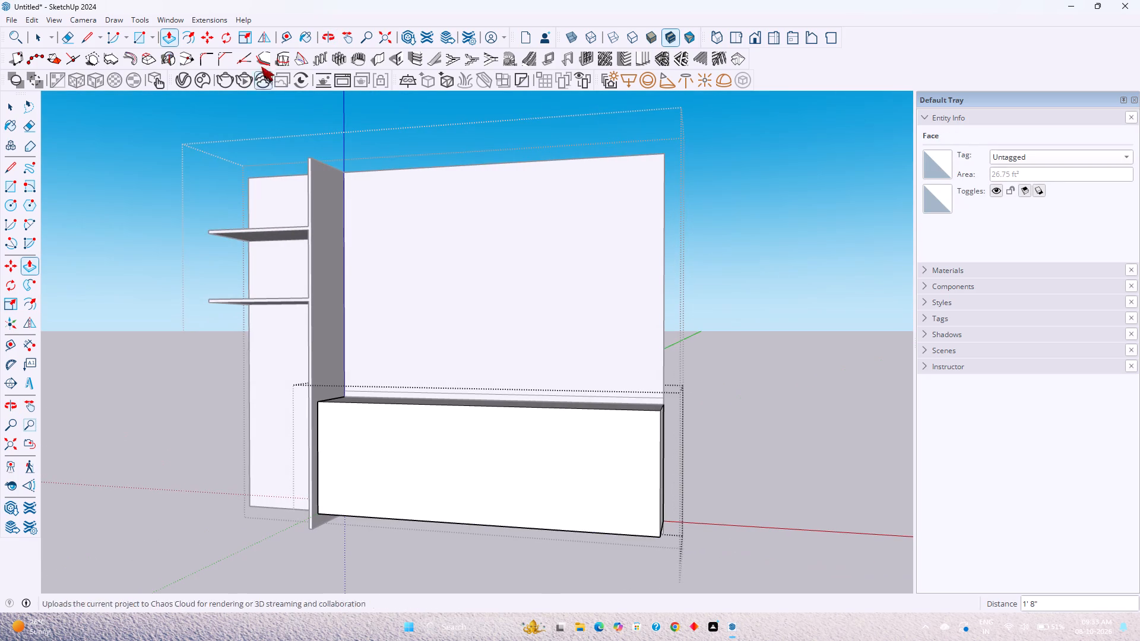
left_click(184, 43)
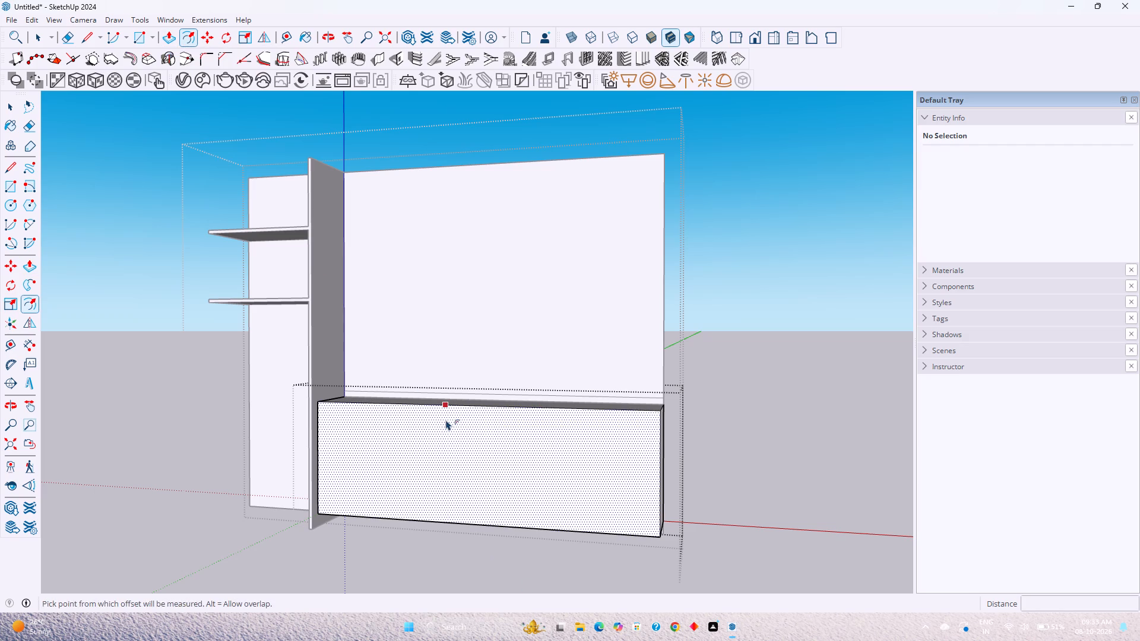
left_click(446, 420)
key("1")
key("Return")
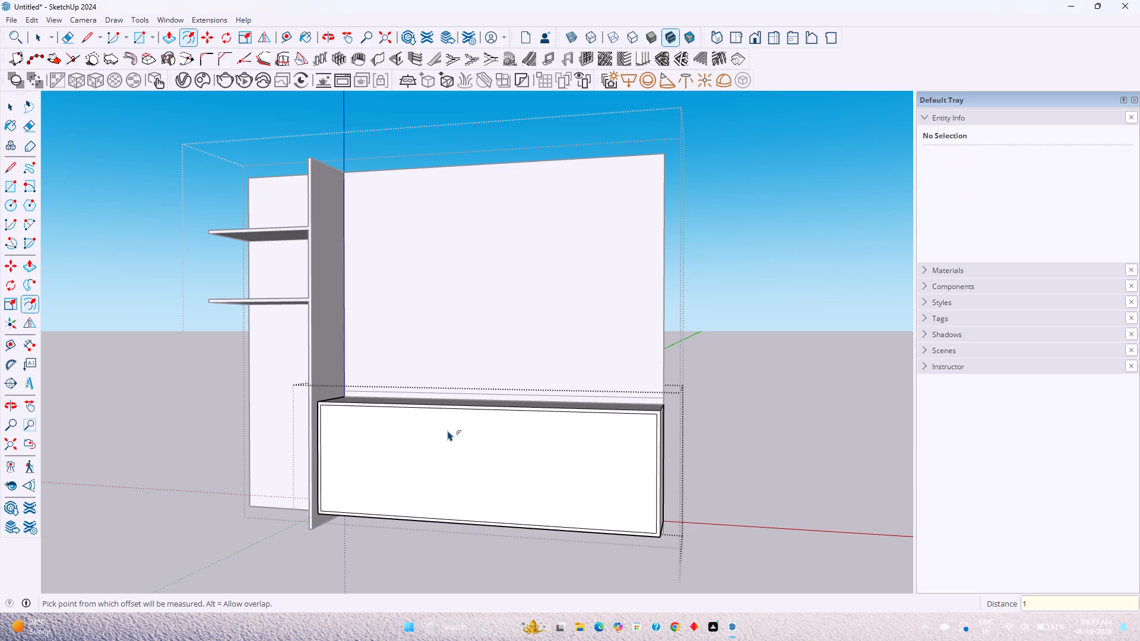
key("space")
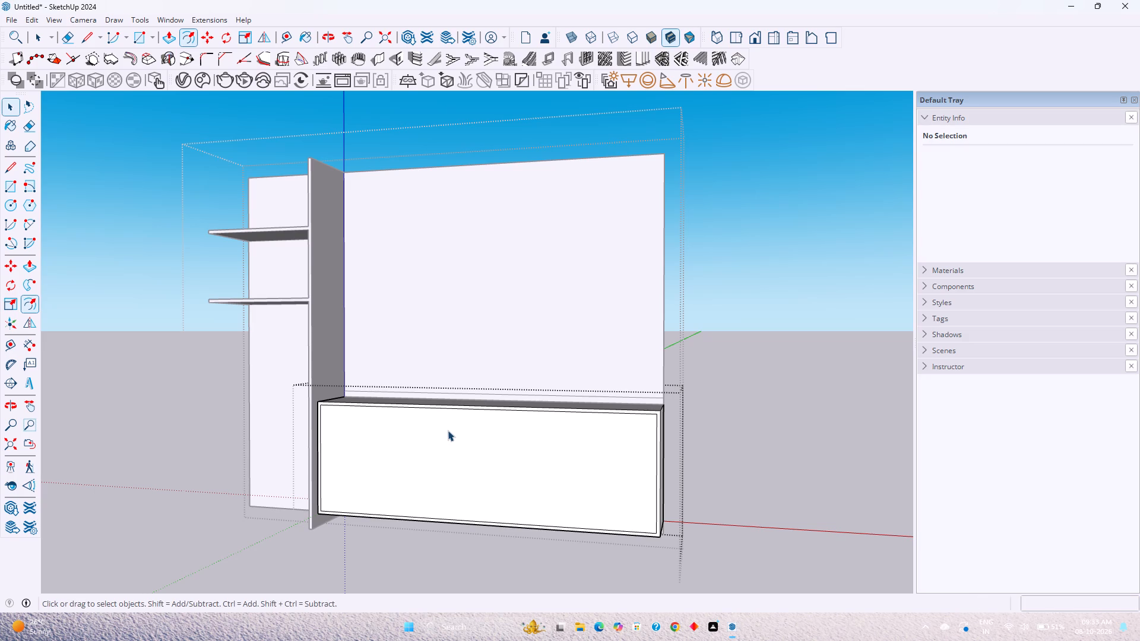
Place a vertical guide on the cabinet front 3' along the red axis from the inner frame edge nearest the vertical panel.
left_click(321, 452)
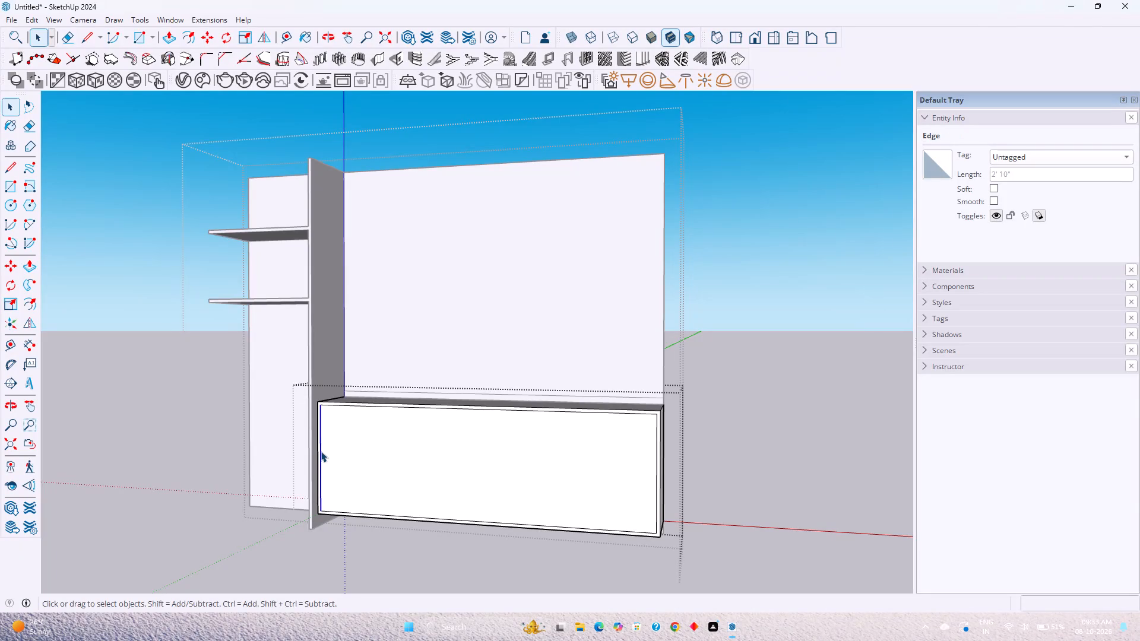
middle_click_drag(335, 465, 387, 416)
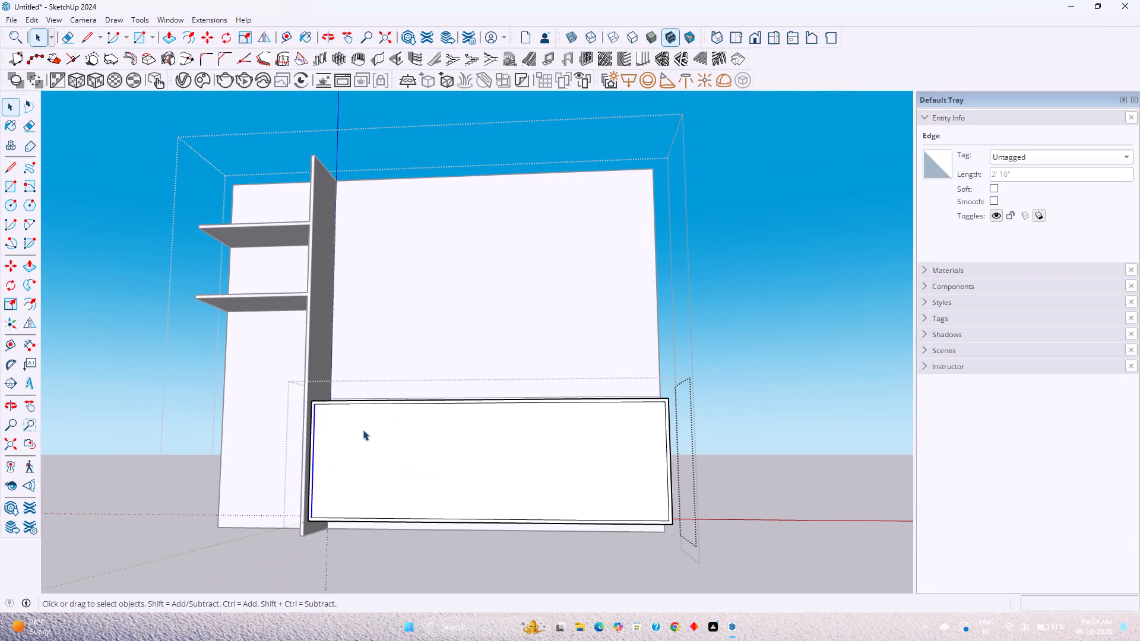
left_click(283, 40)
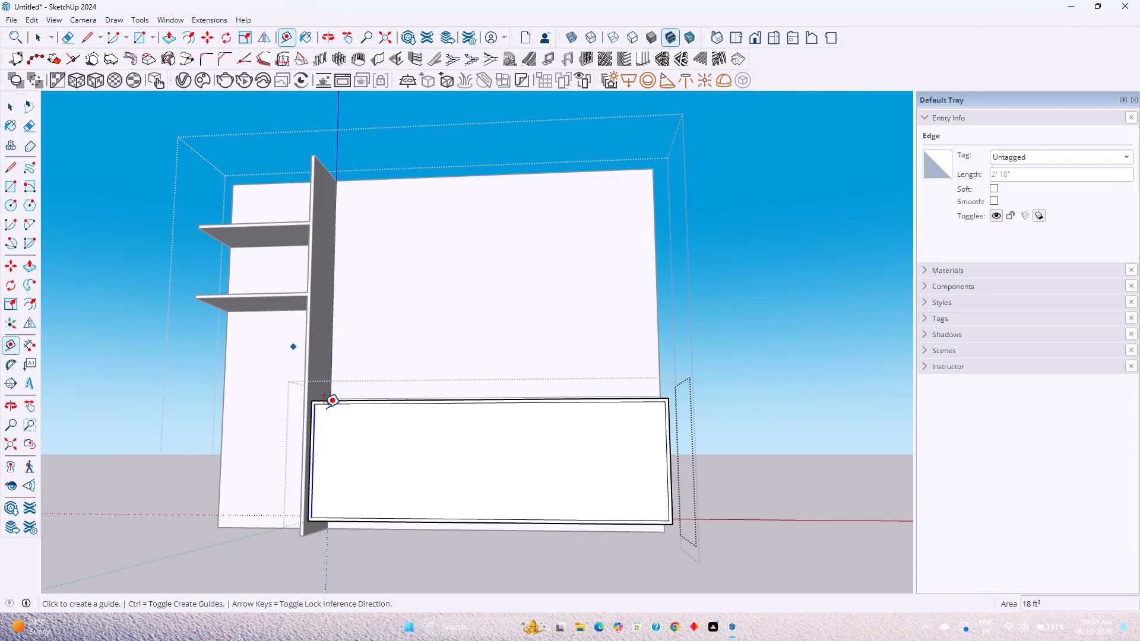
left_click(312, 436)
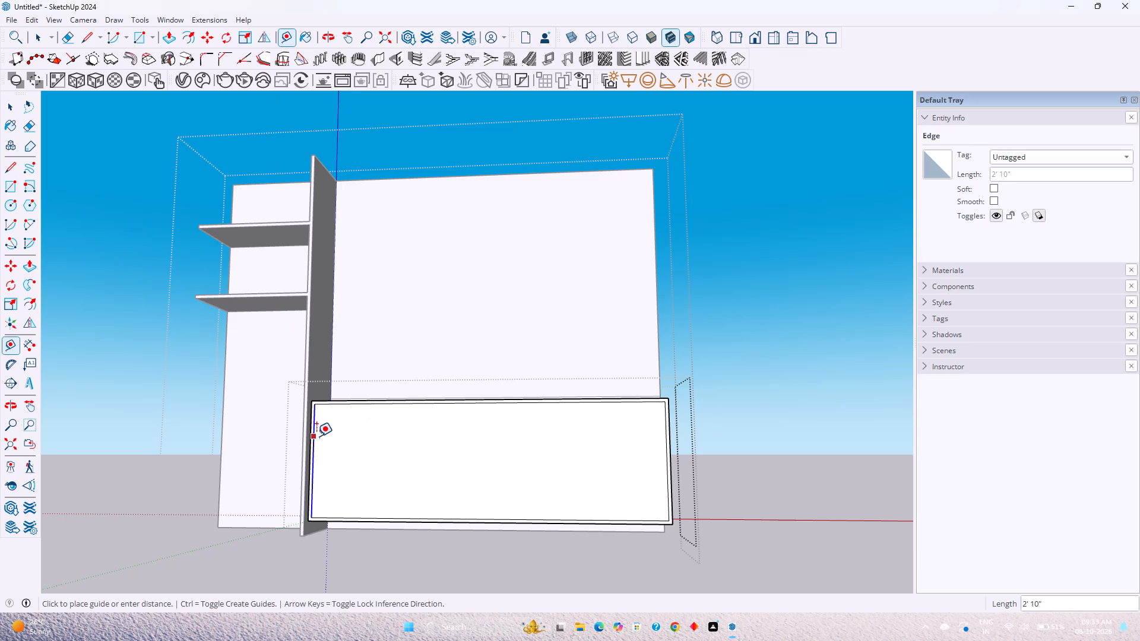
key("Right")
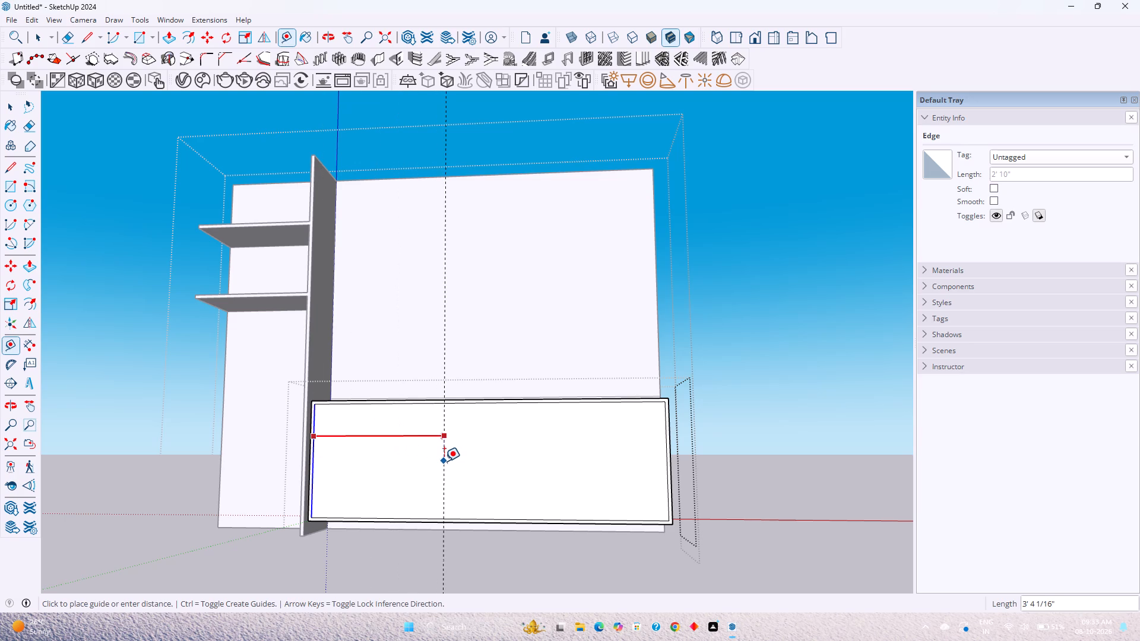
type("3'")
key("Return")
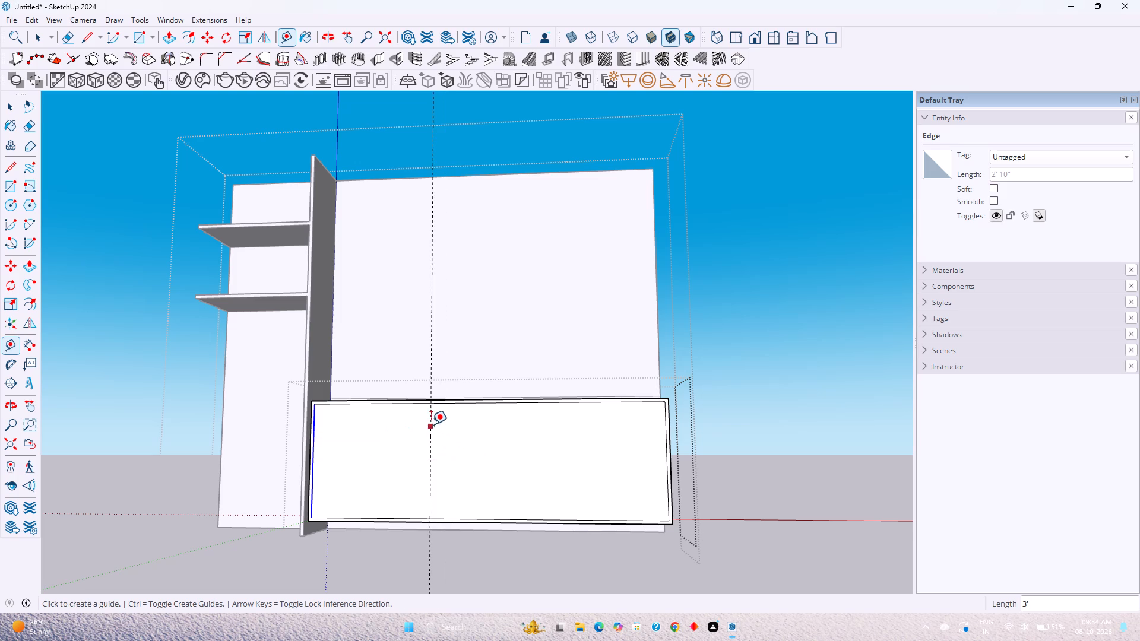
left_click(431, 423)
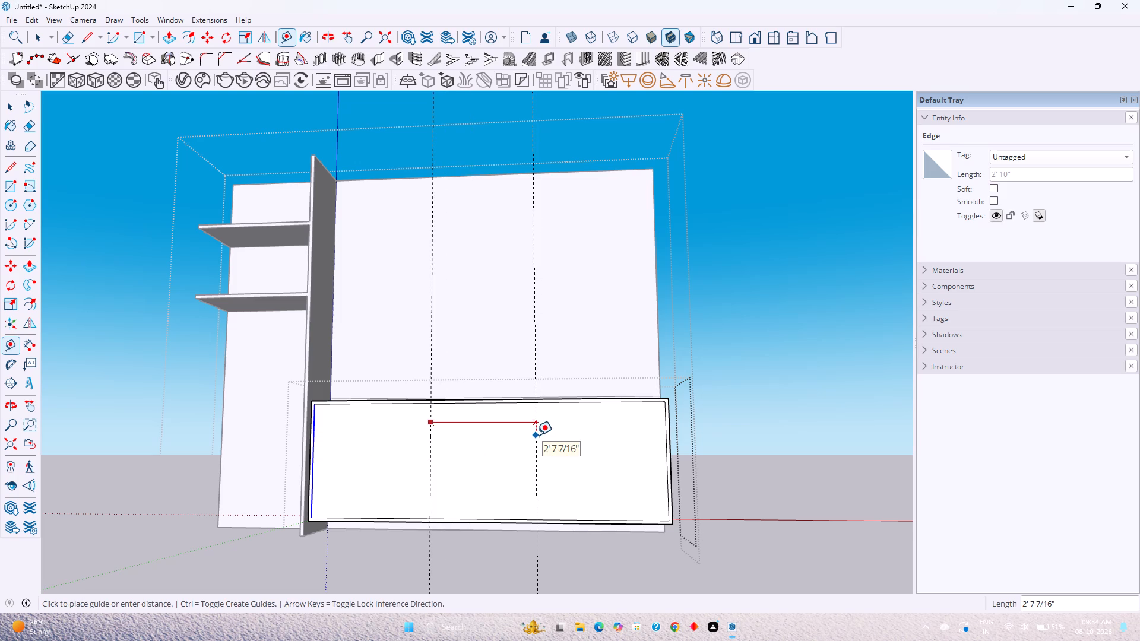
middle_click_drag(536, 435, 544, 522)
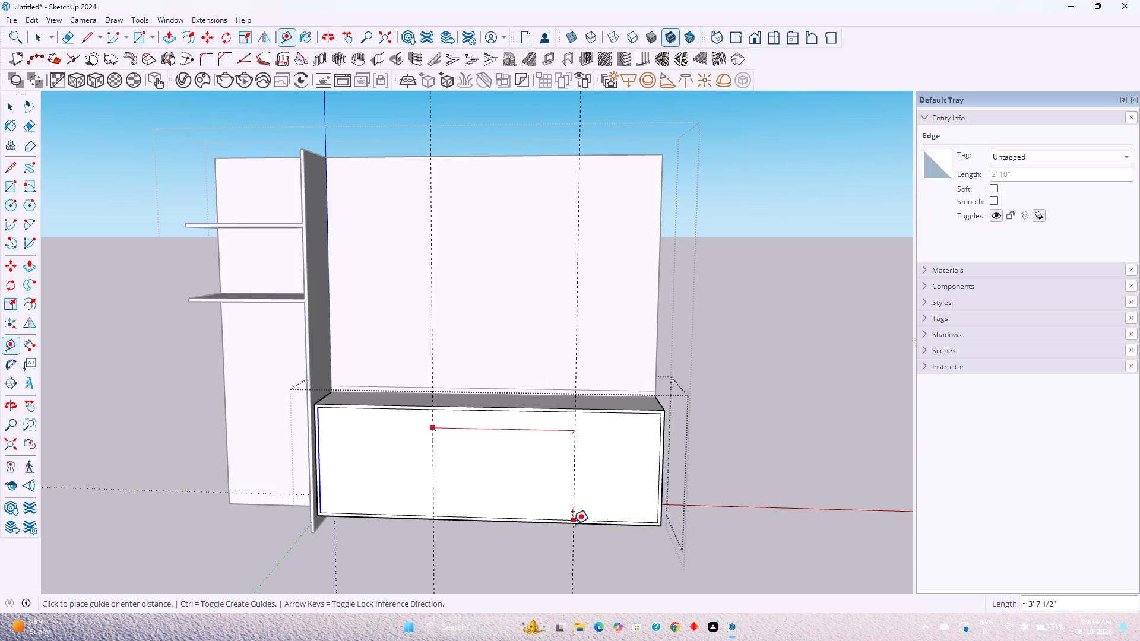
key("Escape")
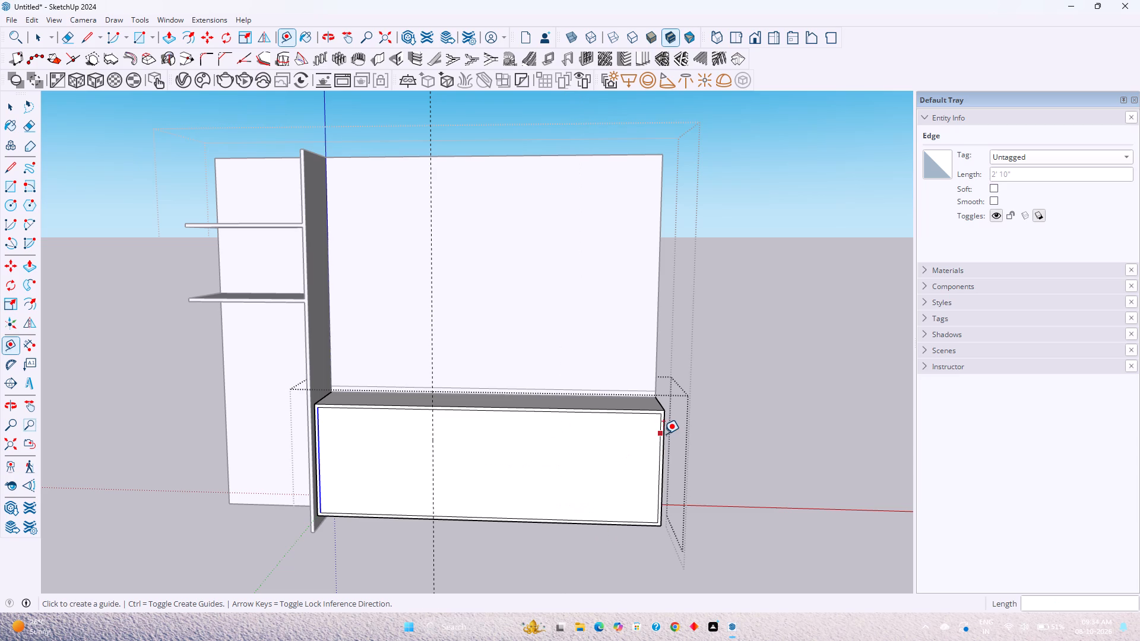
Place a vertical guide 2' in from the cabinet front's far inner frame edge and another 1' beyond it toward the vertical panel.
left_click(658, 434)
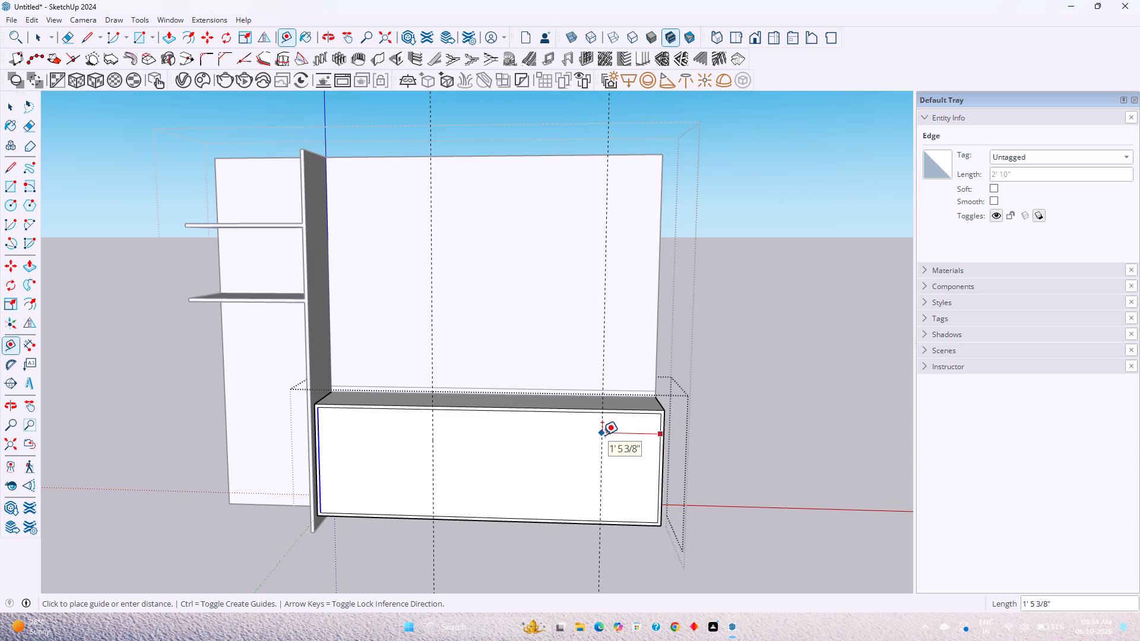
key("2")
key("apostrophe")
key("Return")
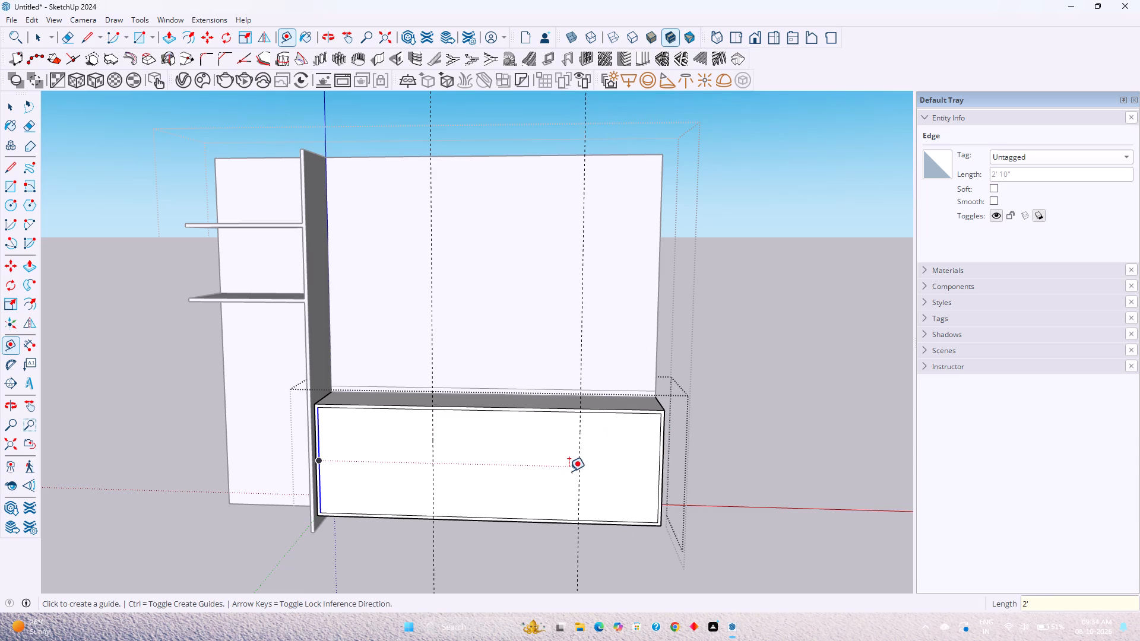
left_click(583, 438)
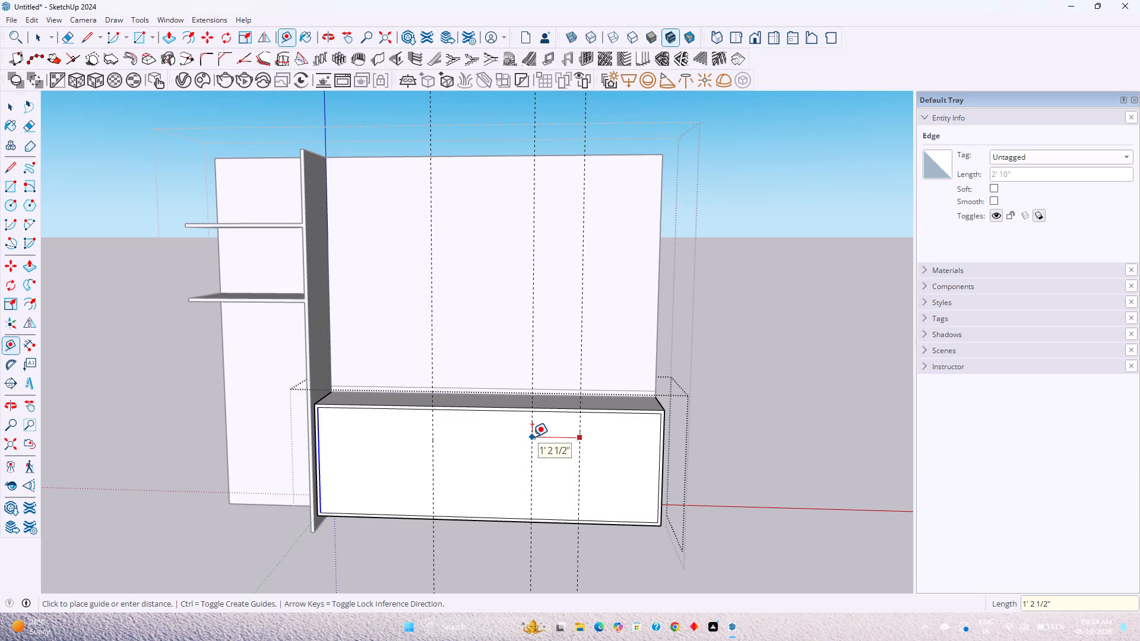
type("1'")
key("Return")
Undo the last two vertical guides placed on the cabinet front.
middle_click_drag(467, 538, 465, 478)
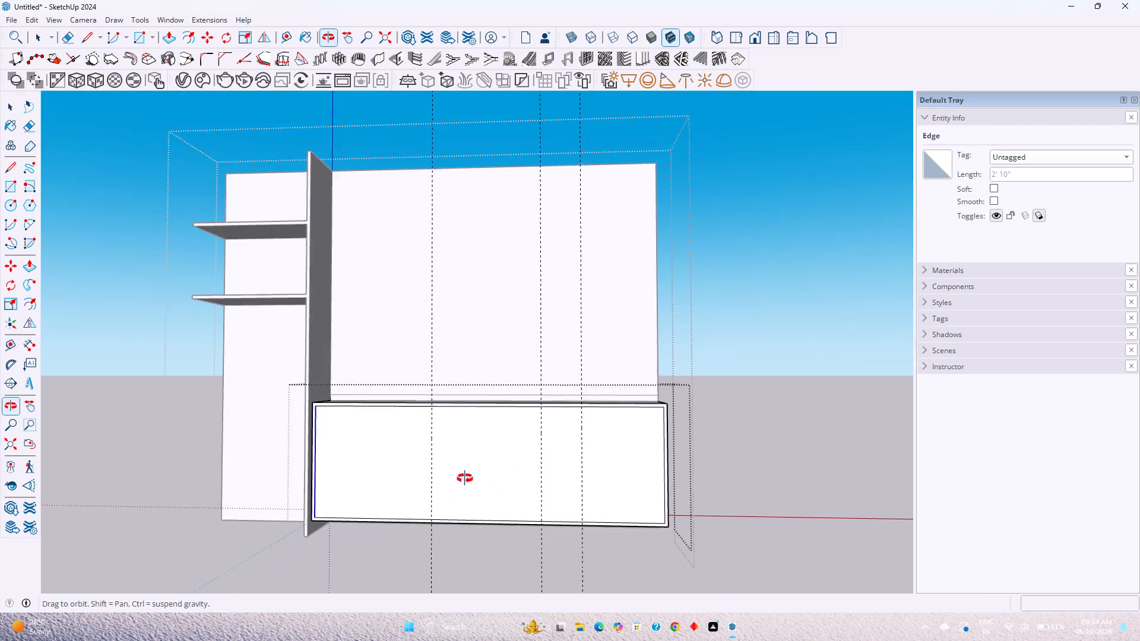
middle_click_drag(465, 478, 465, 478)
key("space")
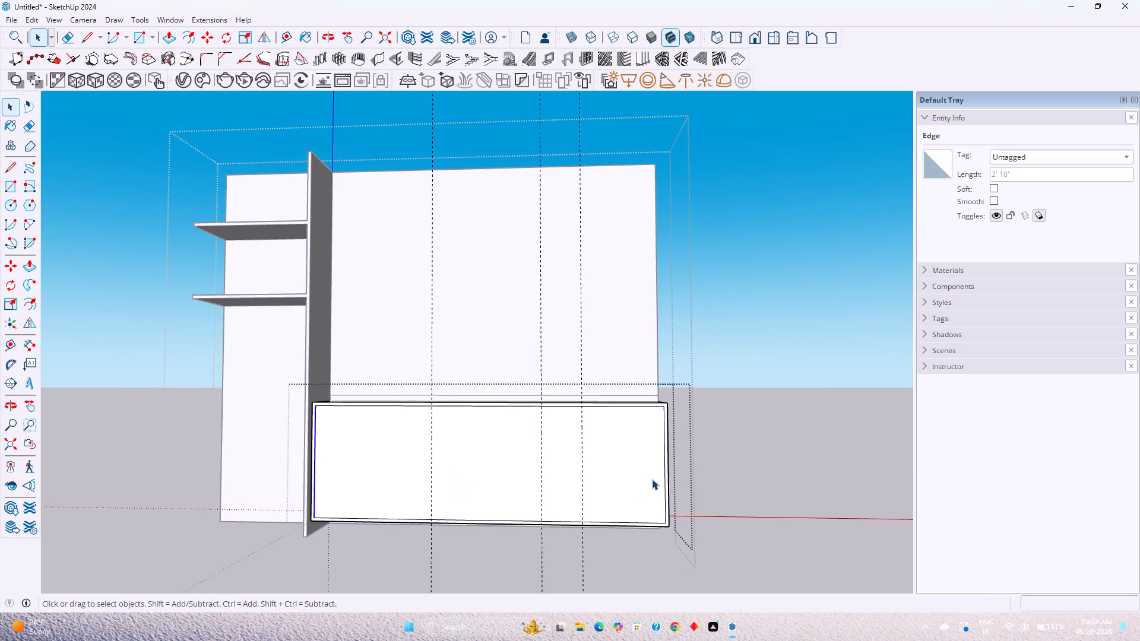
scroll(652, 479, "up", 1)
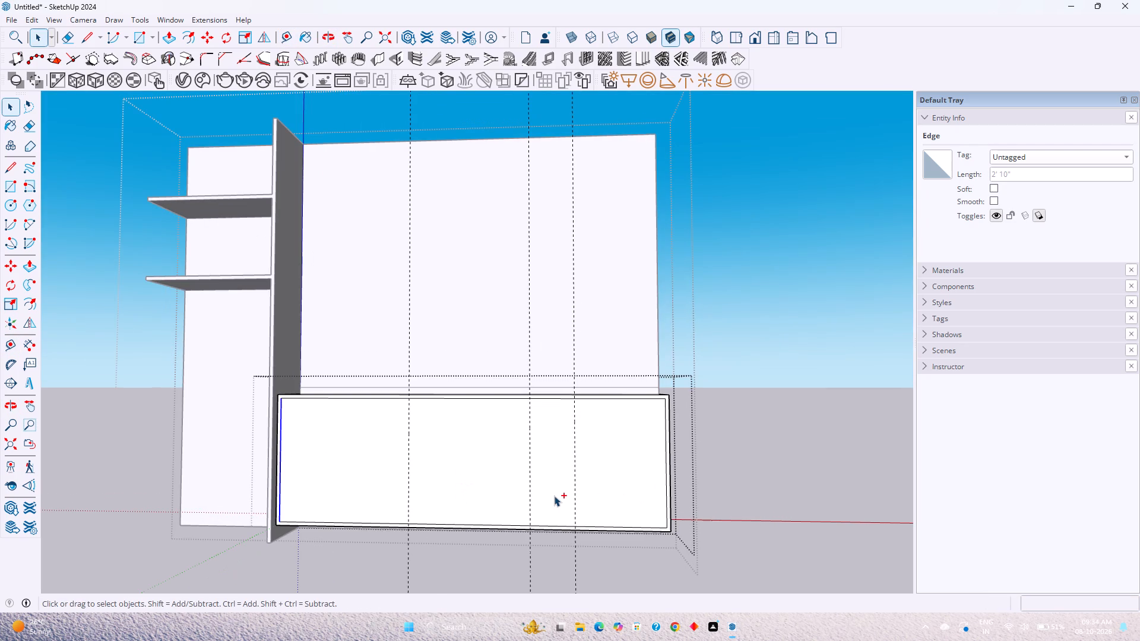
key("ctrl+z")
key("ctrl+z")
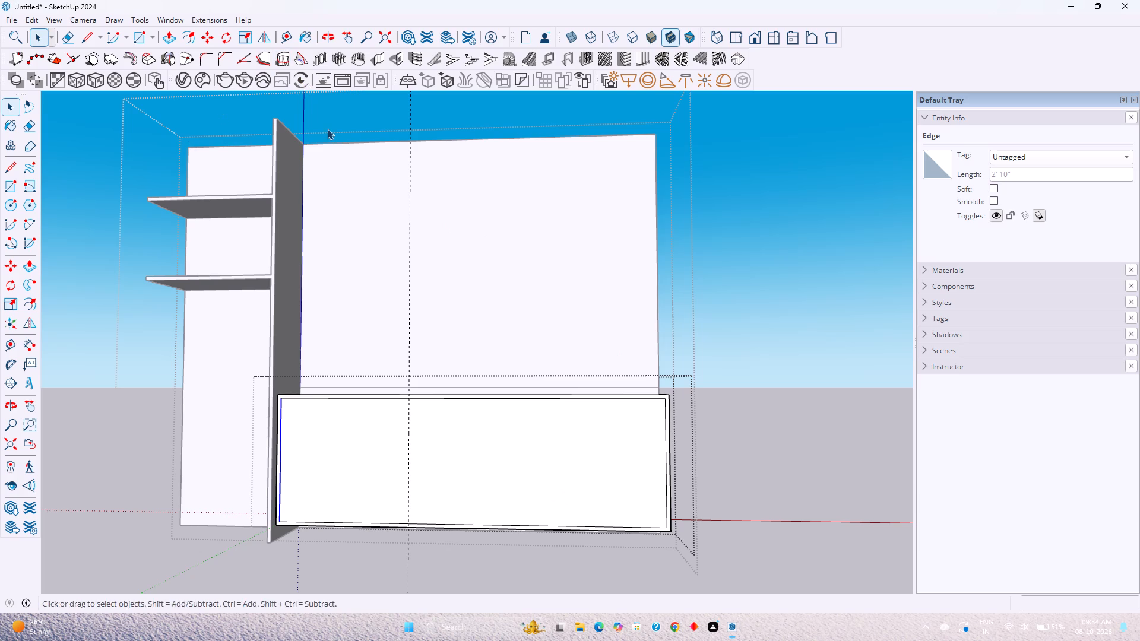
Place a vertical guide 2' 2" in from the inner frame edge farthest from the vertical panel.
left_click(282, 30)
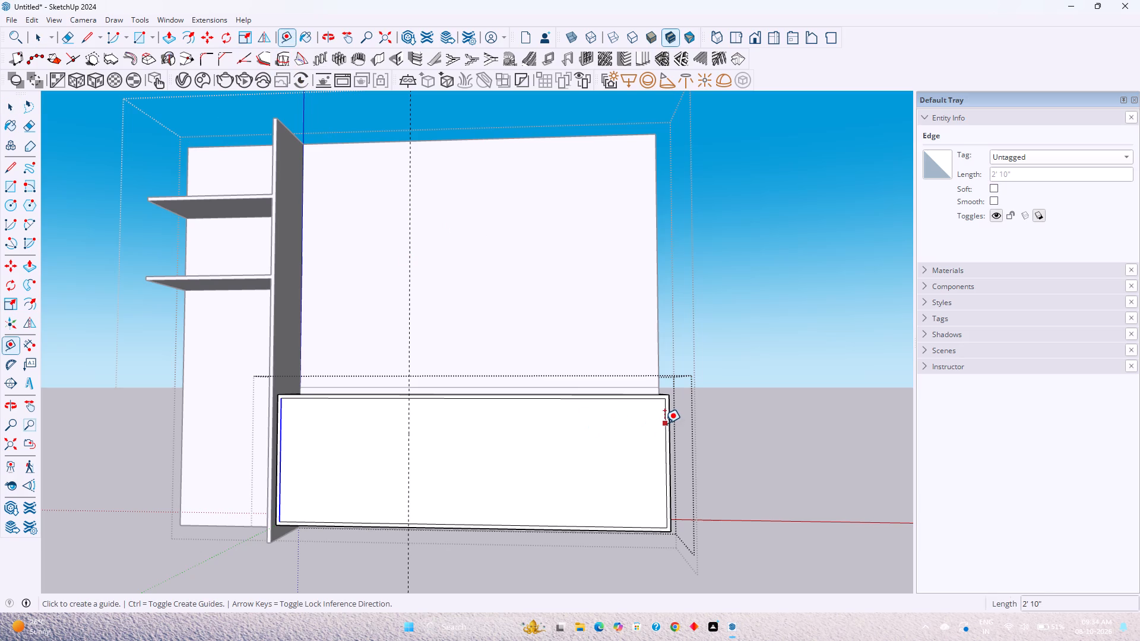
left_click(664, 423)
type("2'2")
key("Return")
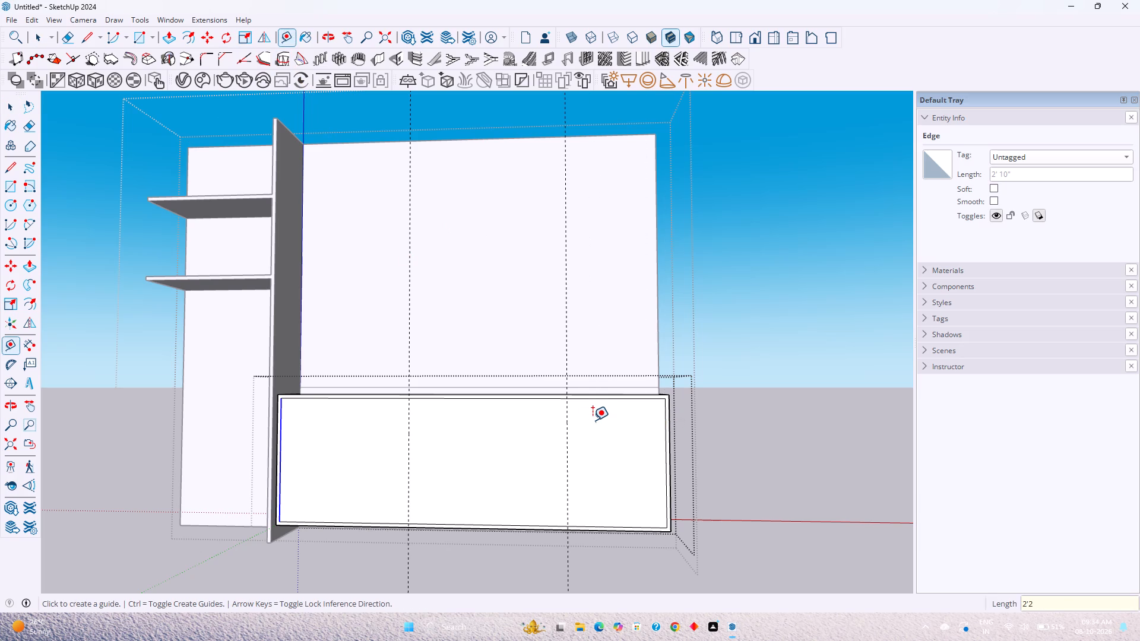
Move the far inner vertical frame edge 2' 2" along the red axis onto the guide.
key("space")
left_click(666, 432)
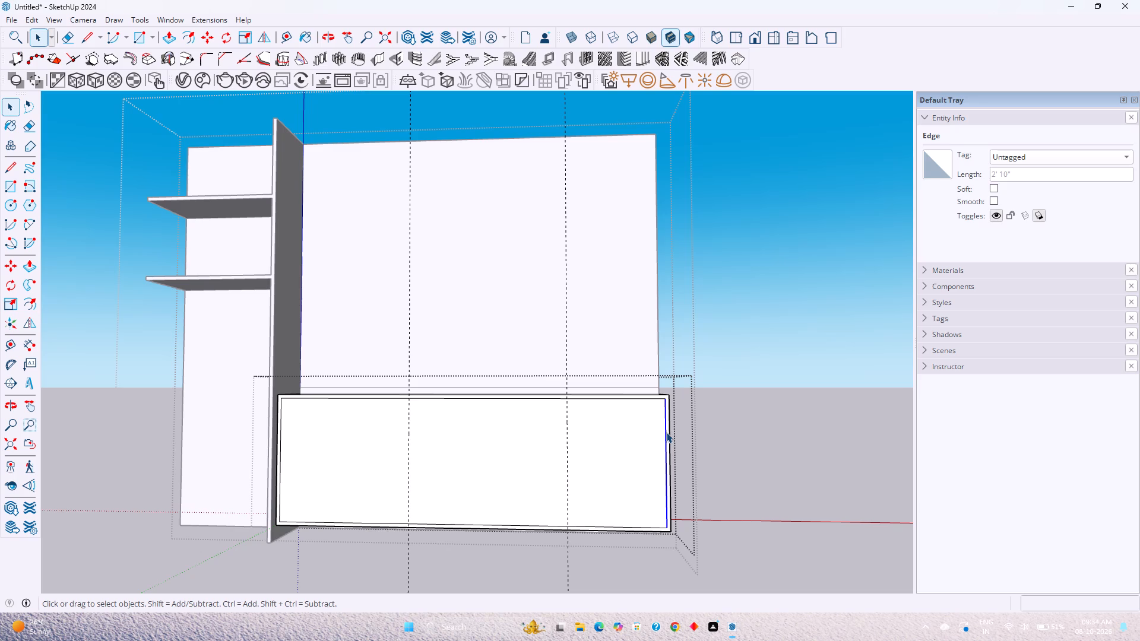
middle_click_drag(667, 429, 683, 556)
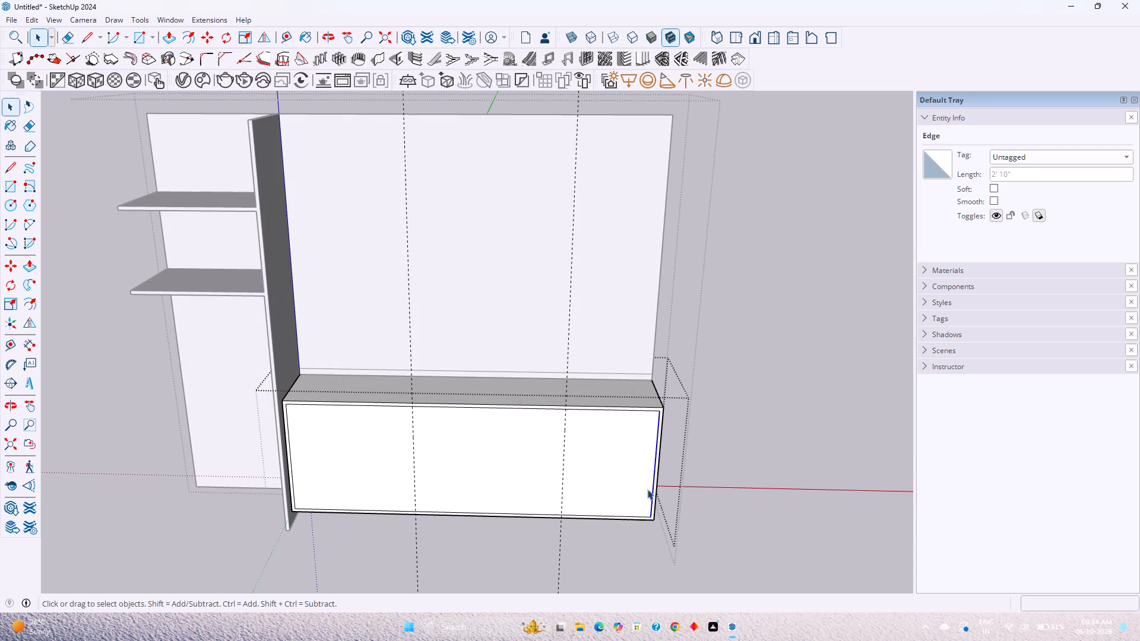
key("m")
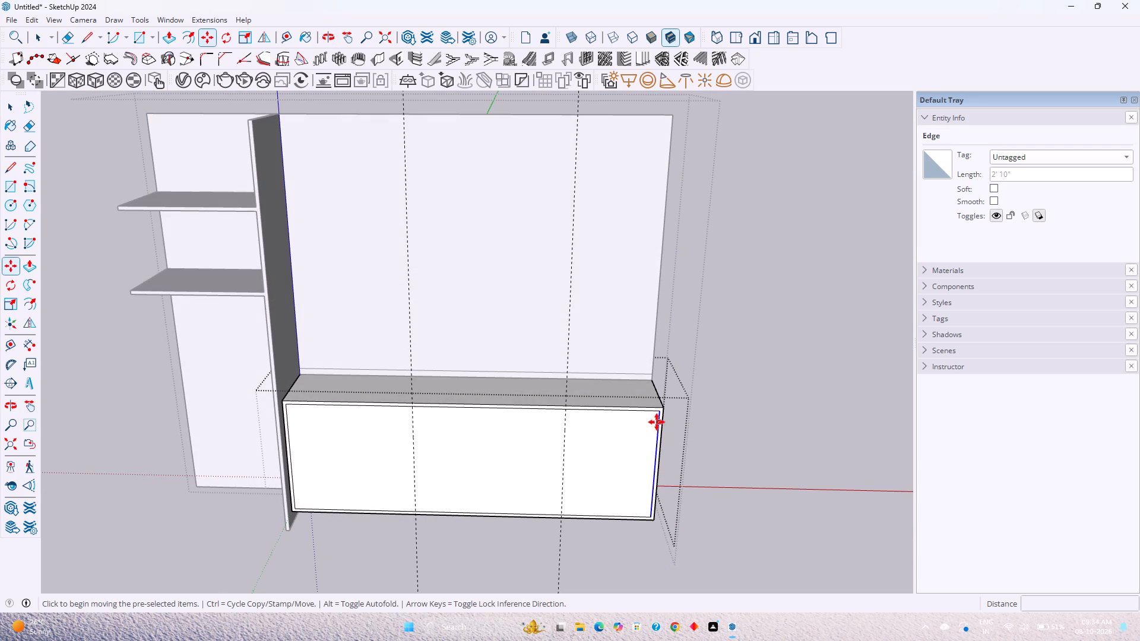
left_click(658, 423)
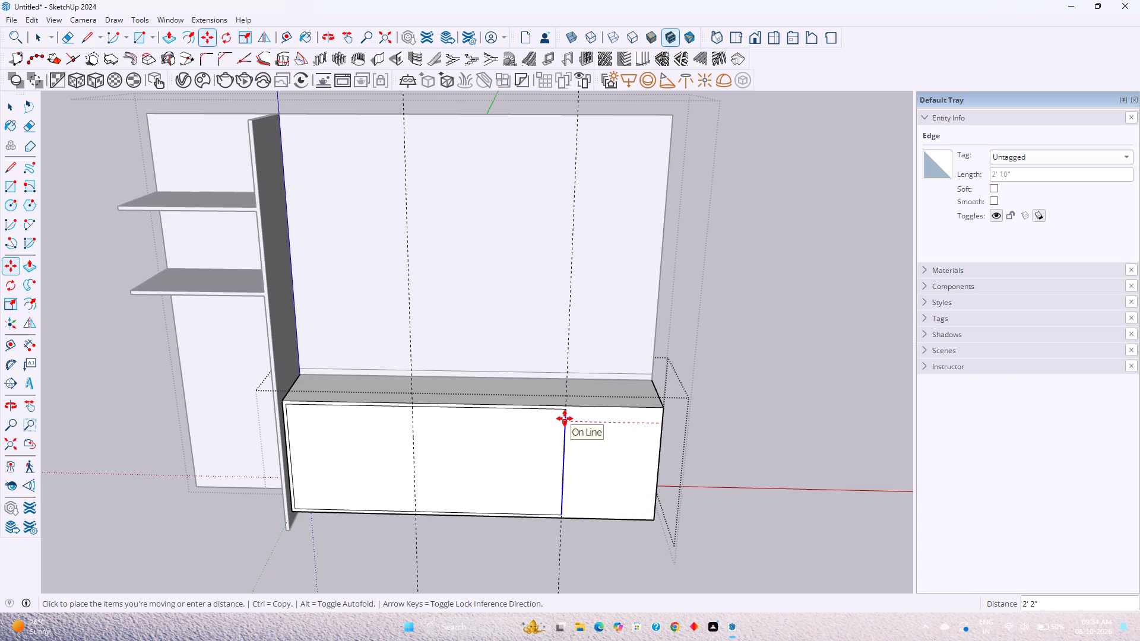
key("Right")
left_click(564, 425)
Push the cabinet's free end face inward by 2' to shorten the box.
middle_click_drag(707, 446, 479, 405)
key("p")
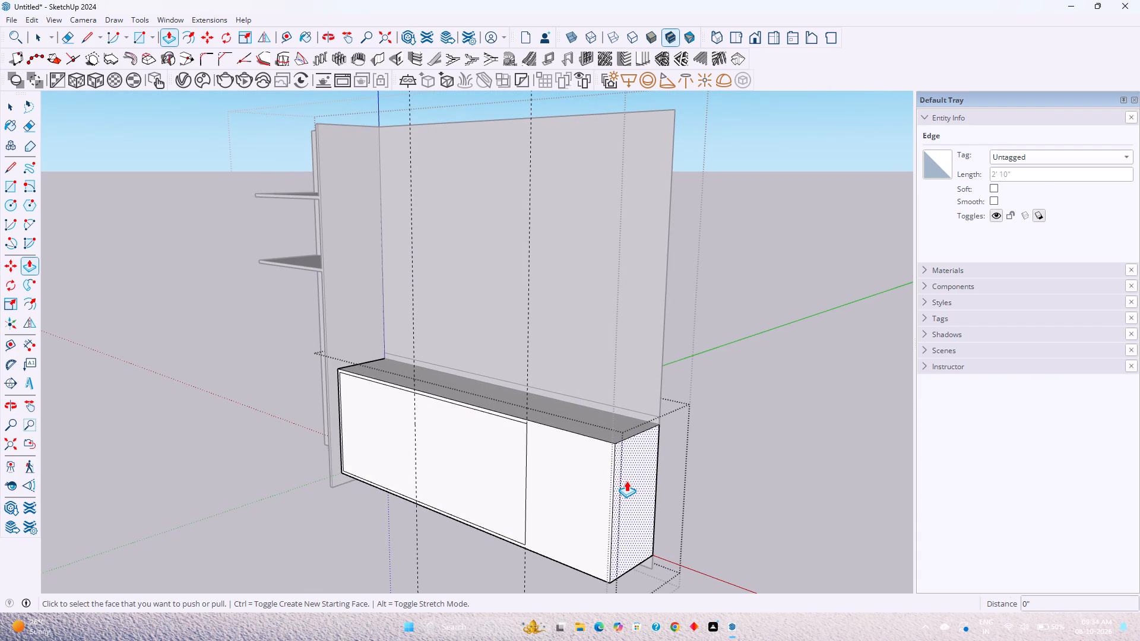
double_click(627, 481)
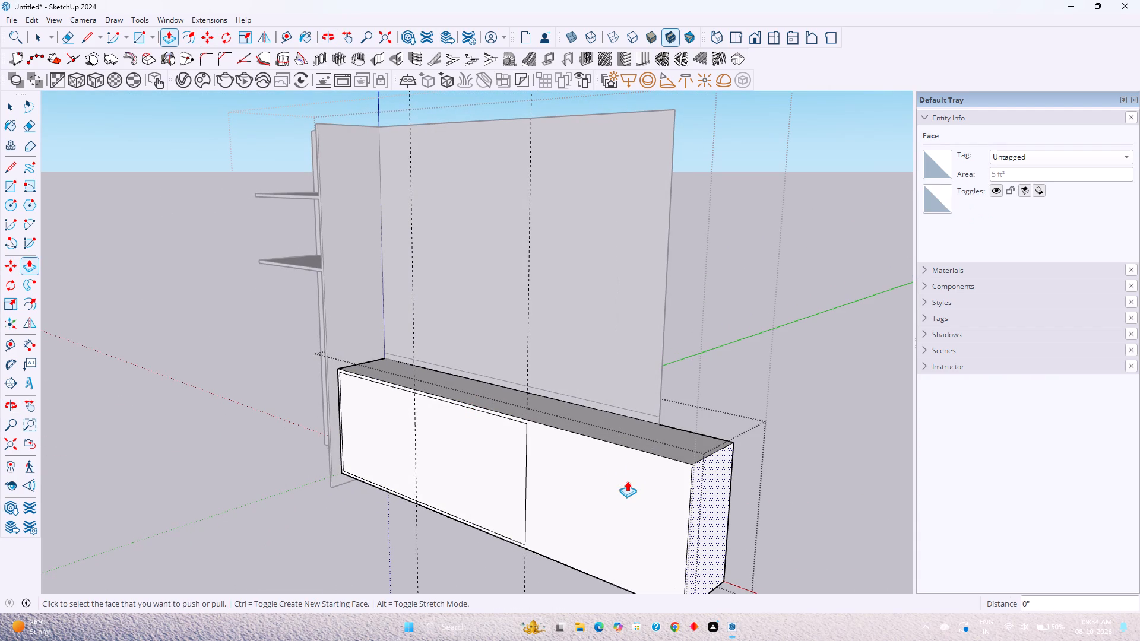
key("ctrl+z")
left_click(630, 487)
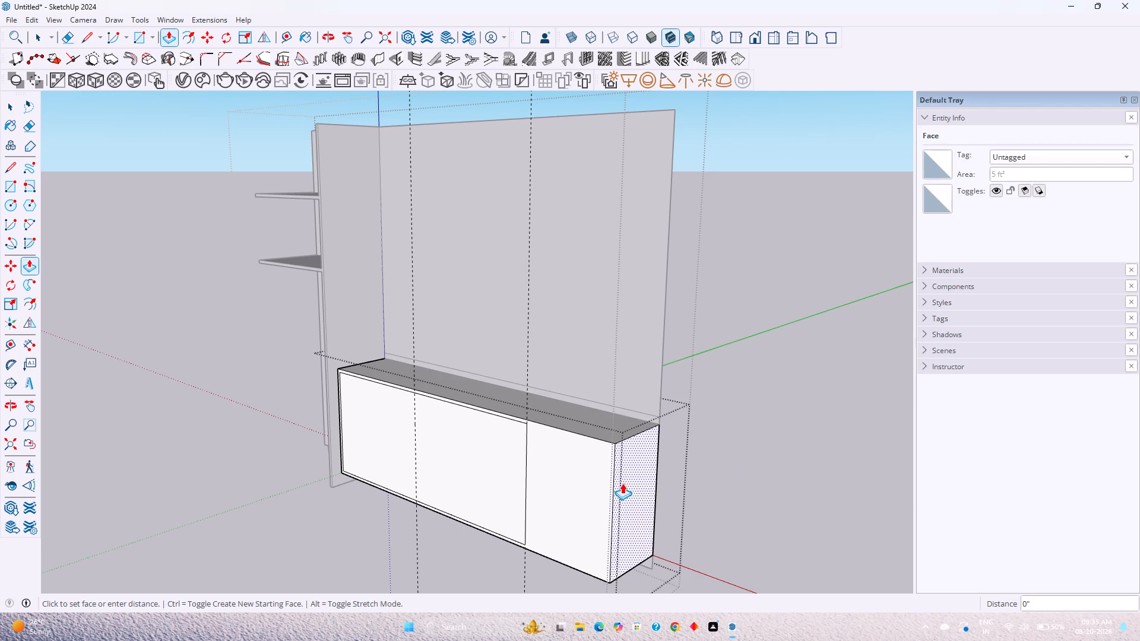
key("2")
key("apostrophe")
key("Return")
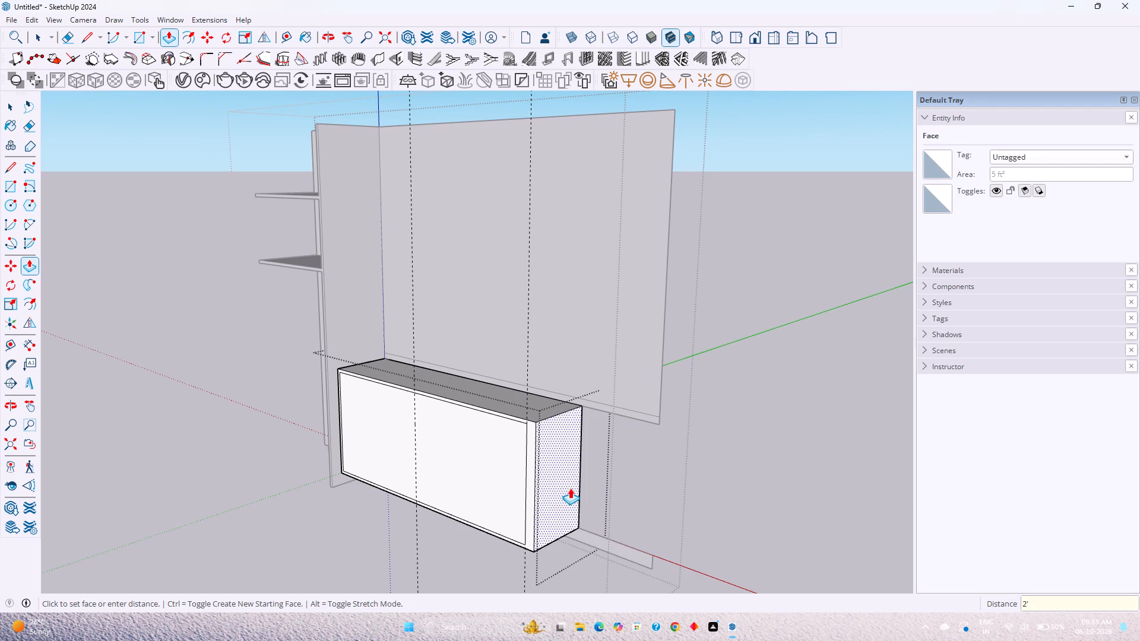
Push the same end face inward a further 2" toward the moved frame edge.
scroll(502, 489, "up", 3)
left_click(584, 482)
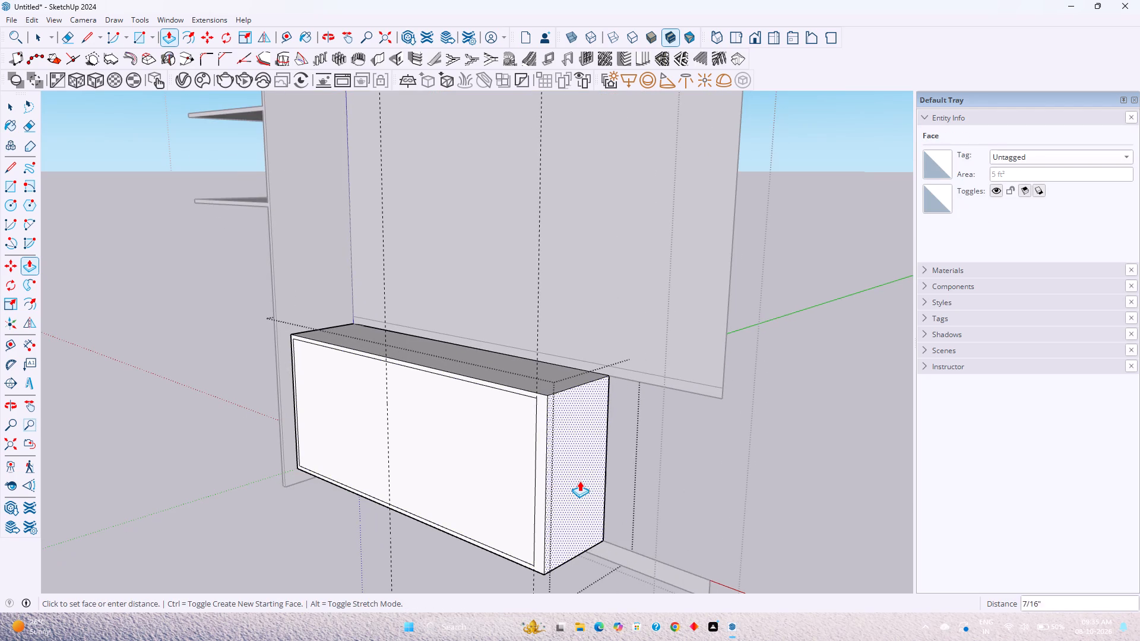
key("2")
key("Return")
key("space")
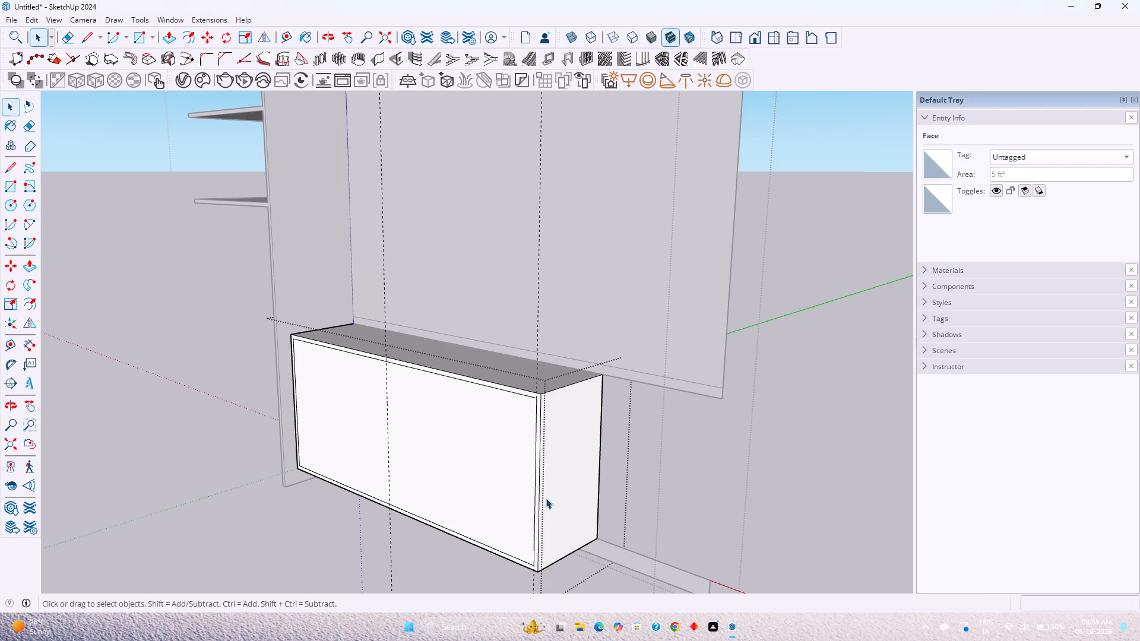
Delete the vertical guide at the shortened end of the cabinet, keeping the one 3' from the vertical panel side.
middle_click_drag(498, 509, 662, 490)
middle_click(662, 491)
scroll(664, 494, "down", 3)
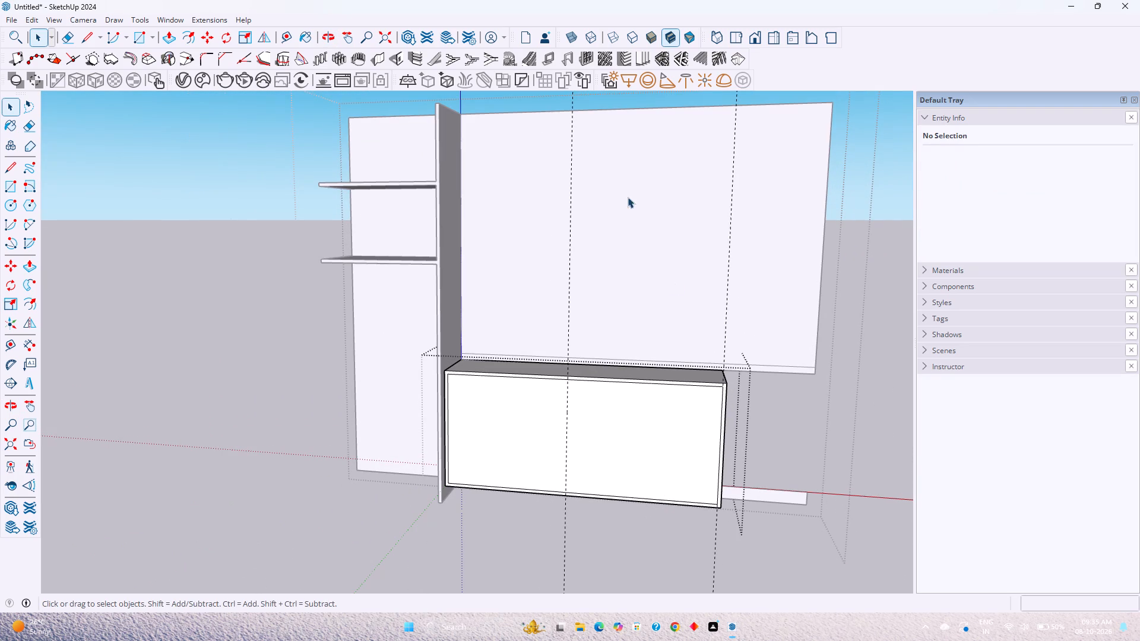
left_click(731, 168)
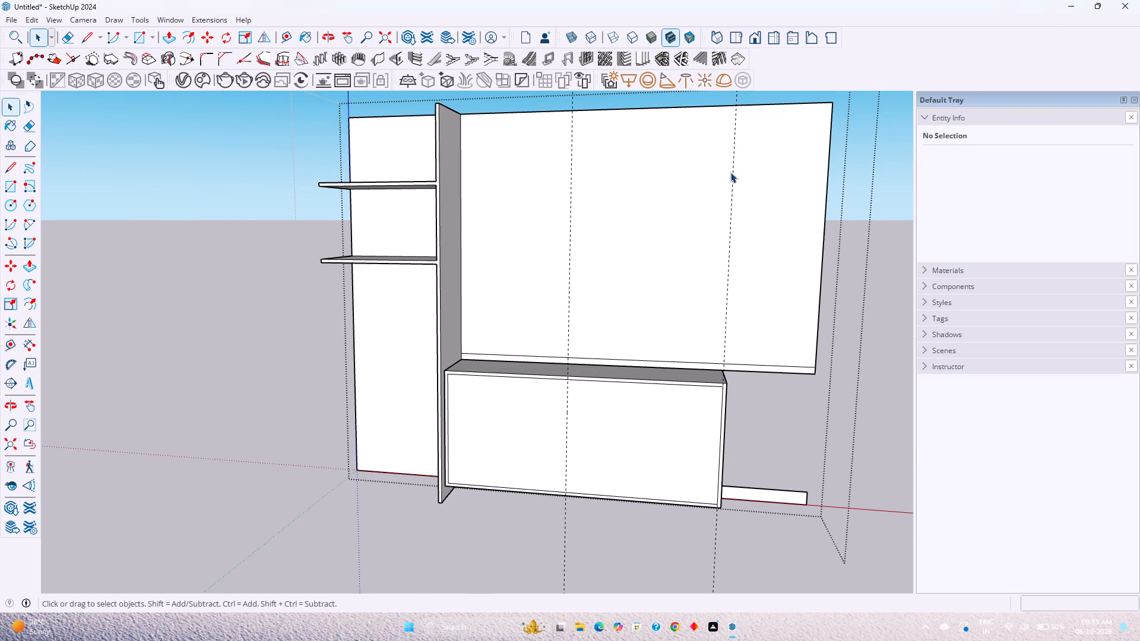
left_click(730, 175)
left_click(731, 176)
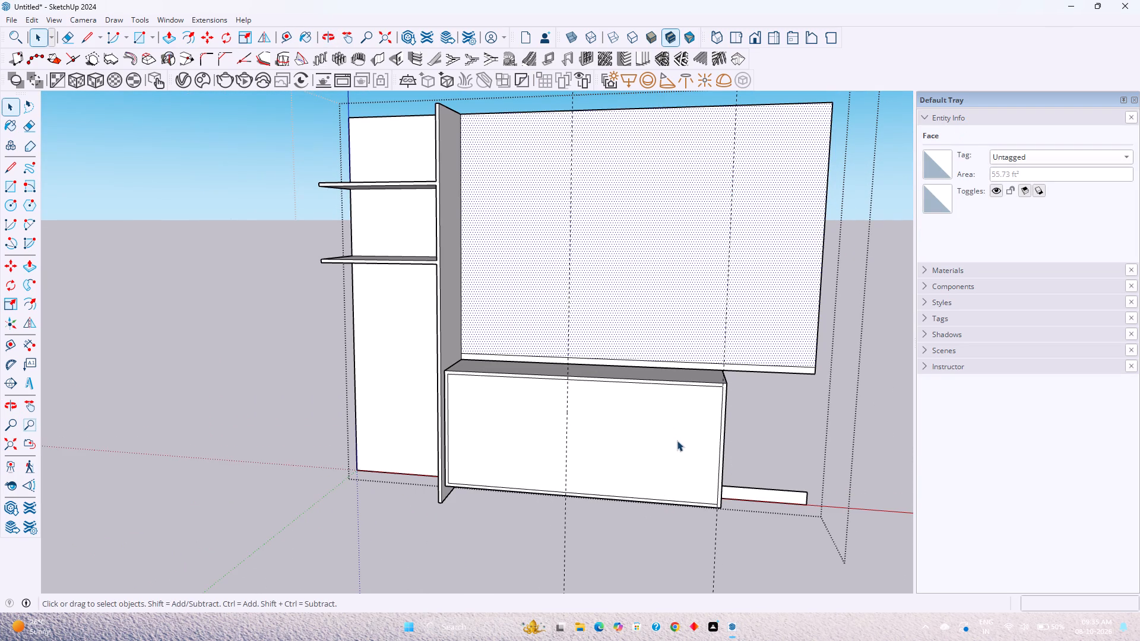
triple_click(677, 440)
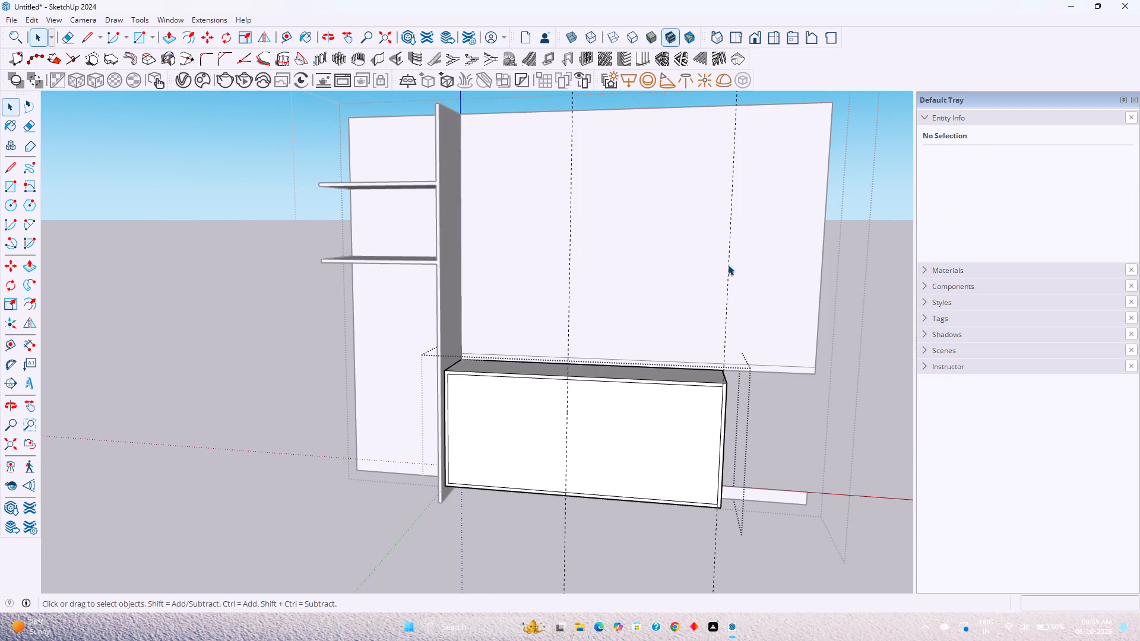
left_click(729, 265)
key("Delete")
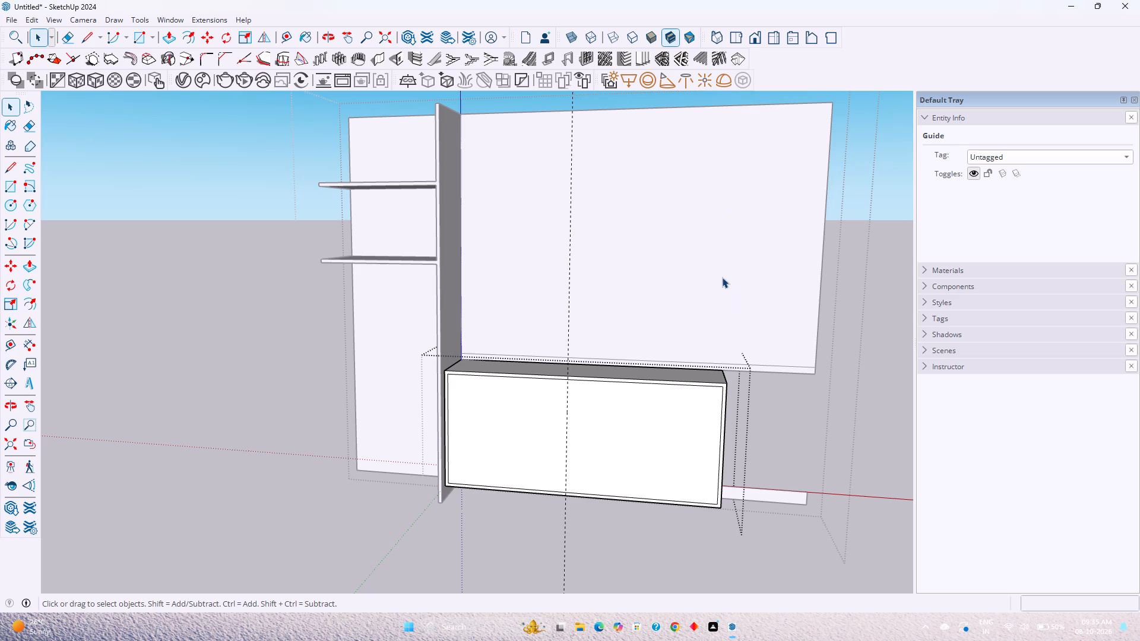
Place a vertical guide on the cabinet front 1' in from the inner frame edge at the shortened end.
left_click(290, 39)
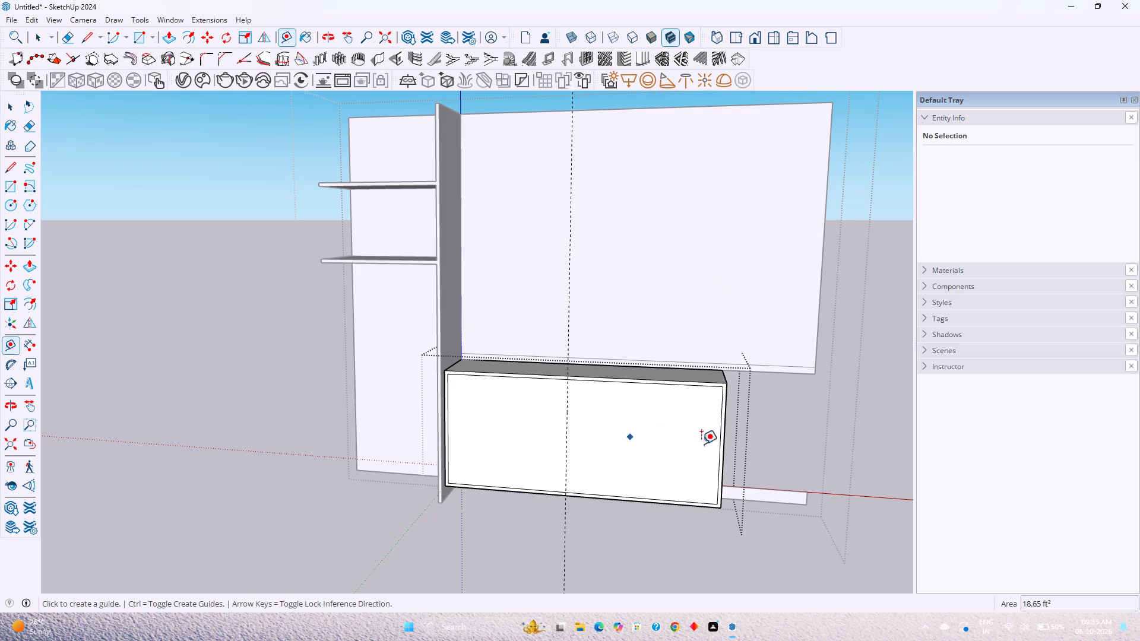
left_click(719, 442)
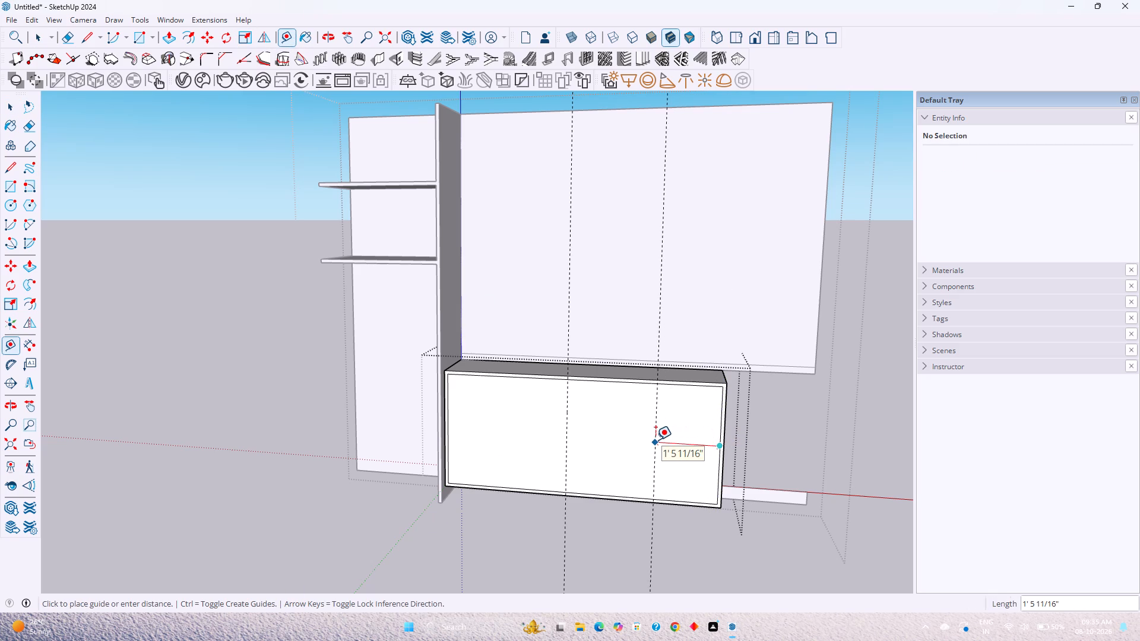
type("1'")
key("Return")
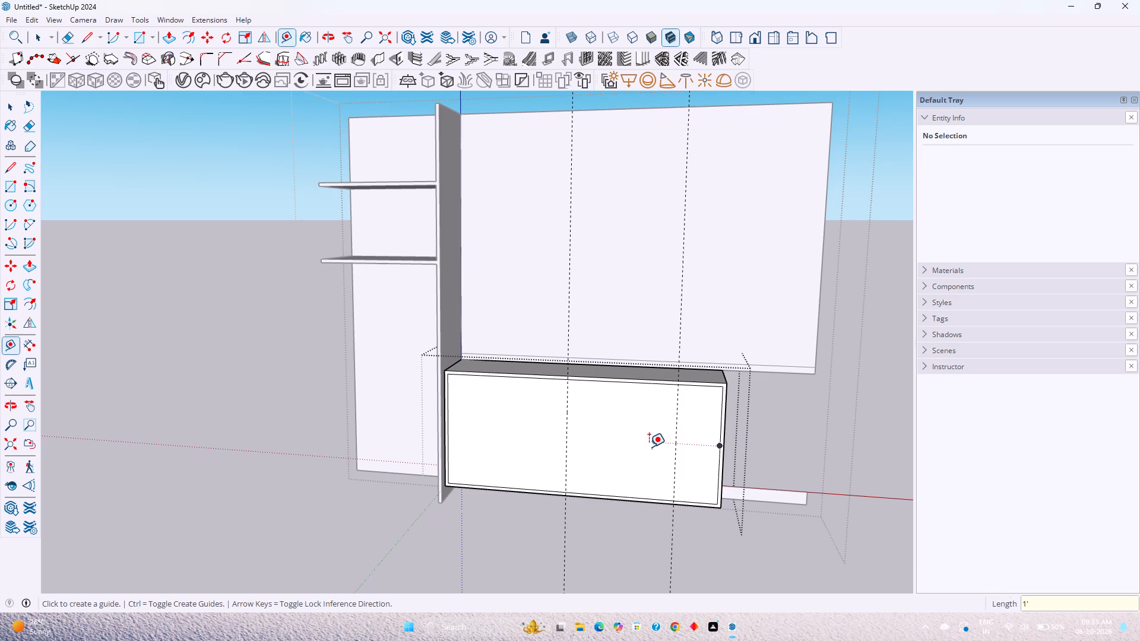
Draw 2' 10" vertical dividing lines along both guides, from the upper to the lower inner frame edge of the cabinet front.
key("space")
scroll(642, 461, "up", 3)
middle_click_drag(642, 461, 651, 391)
scroll(624, 414, "down", 1)
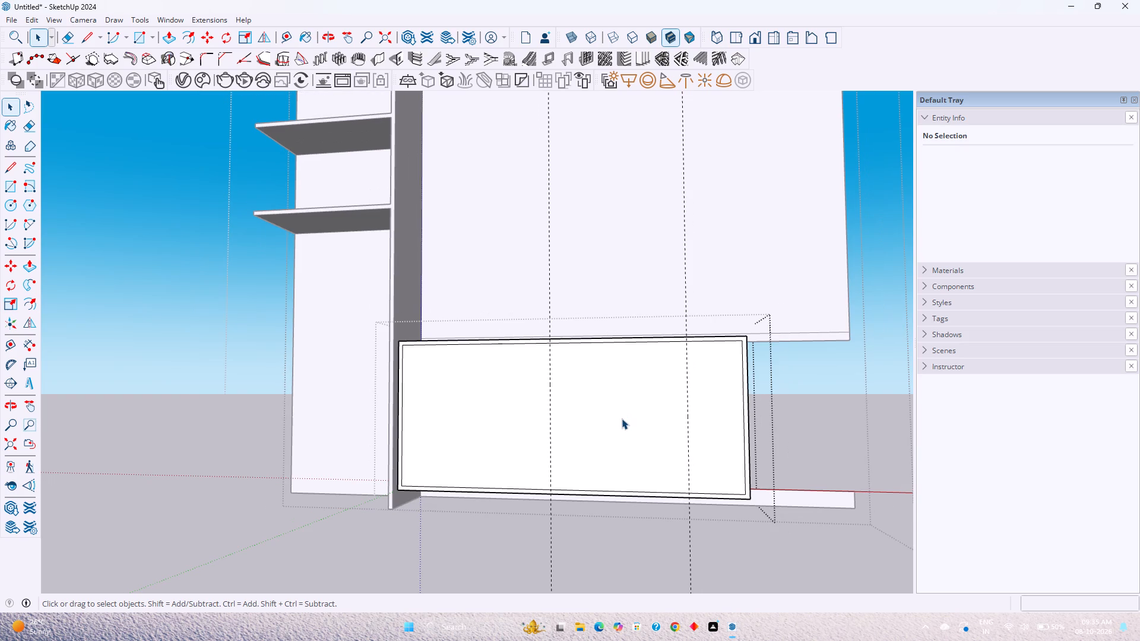
left_click(90, 42)
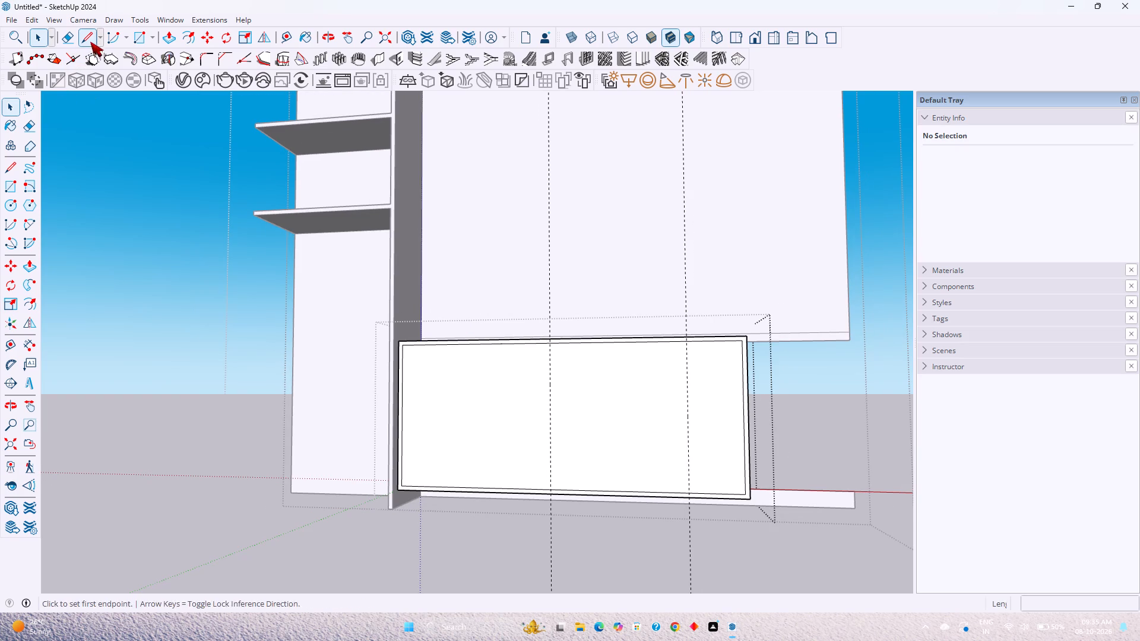
left_click(550, 345)
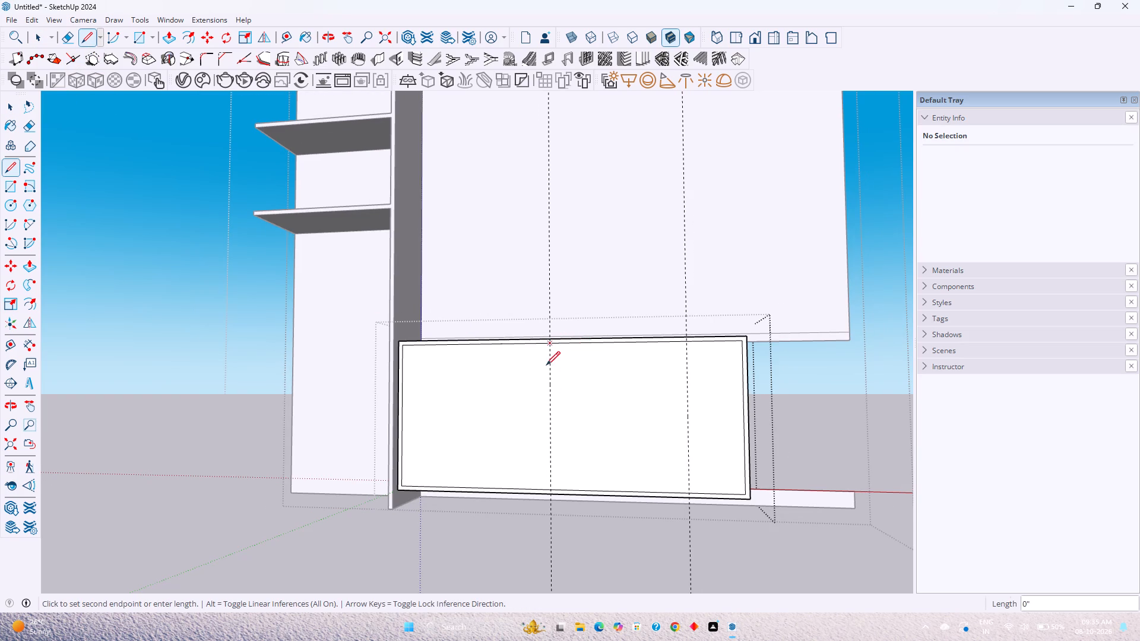
left_click(550, 490)
left_click(686, 345)
left_click(693, 489)
key("space")
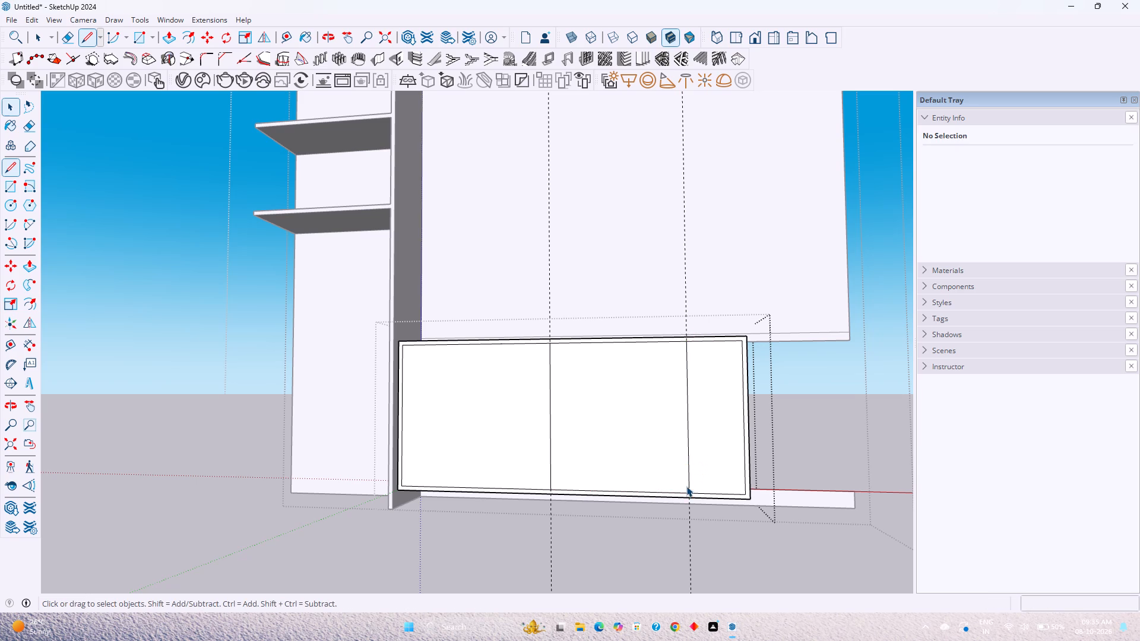
Copy both vertical dividing lines on the cabinet front 1" toward the vertical panel.
left_click(688, 474)
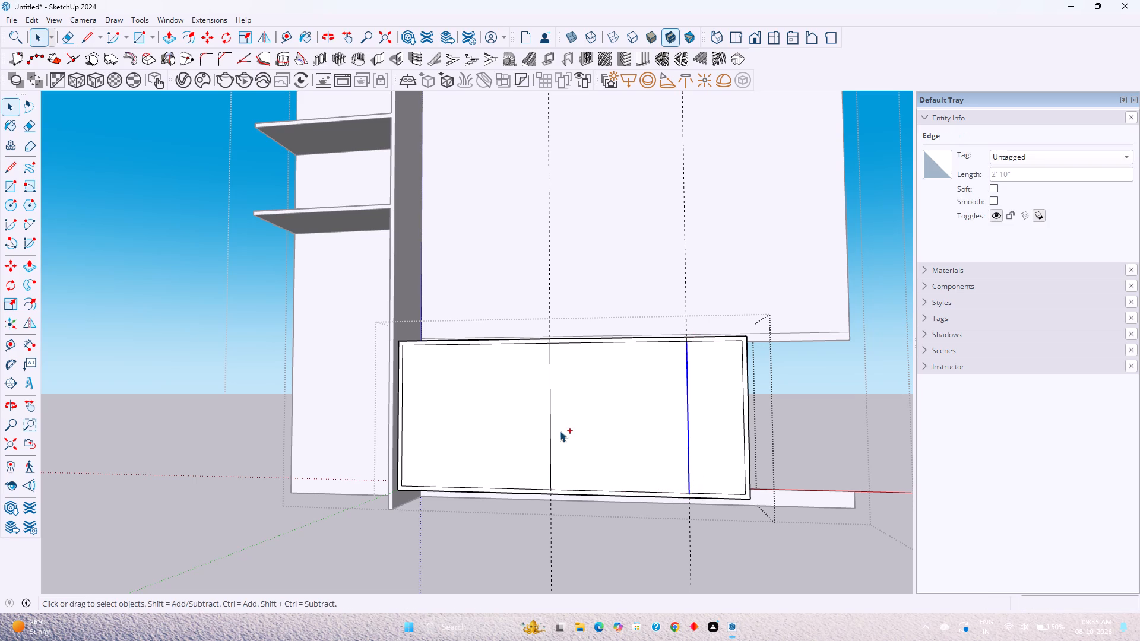
left_click(551, 431, "ctrl")
key("m")
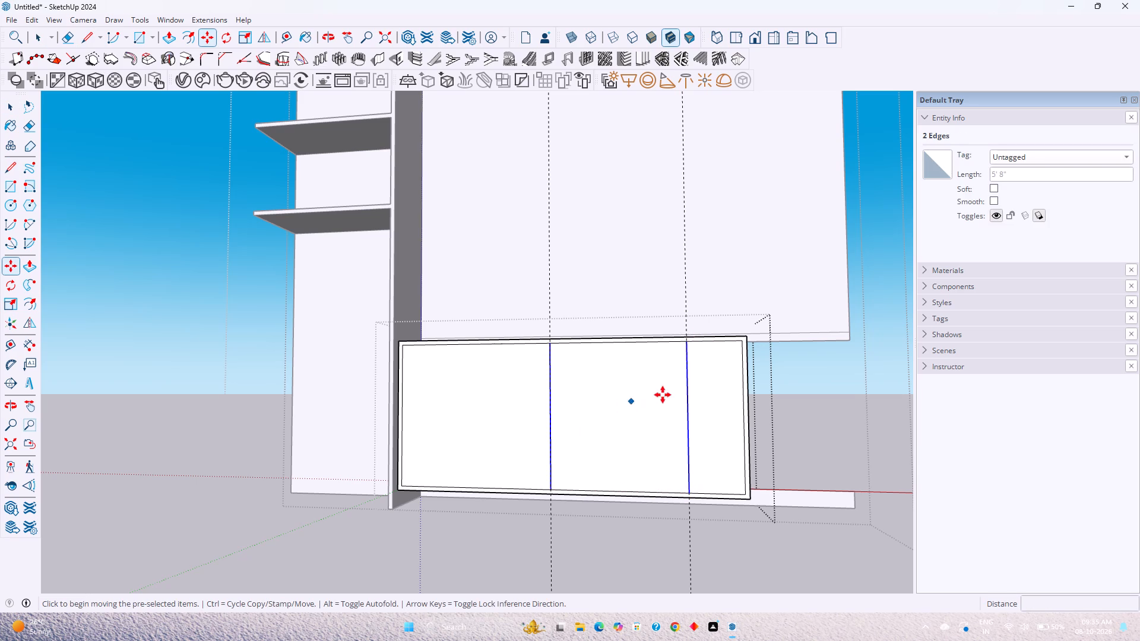
left_click(688, 399)
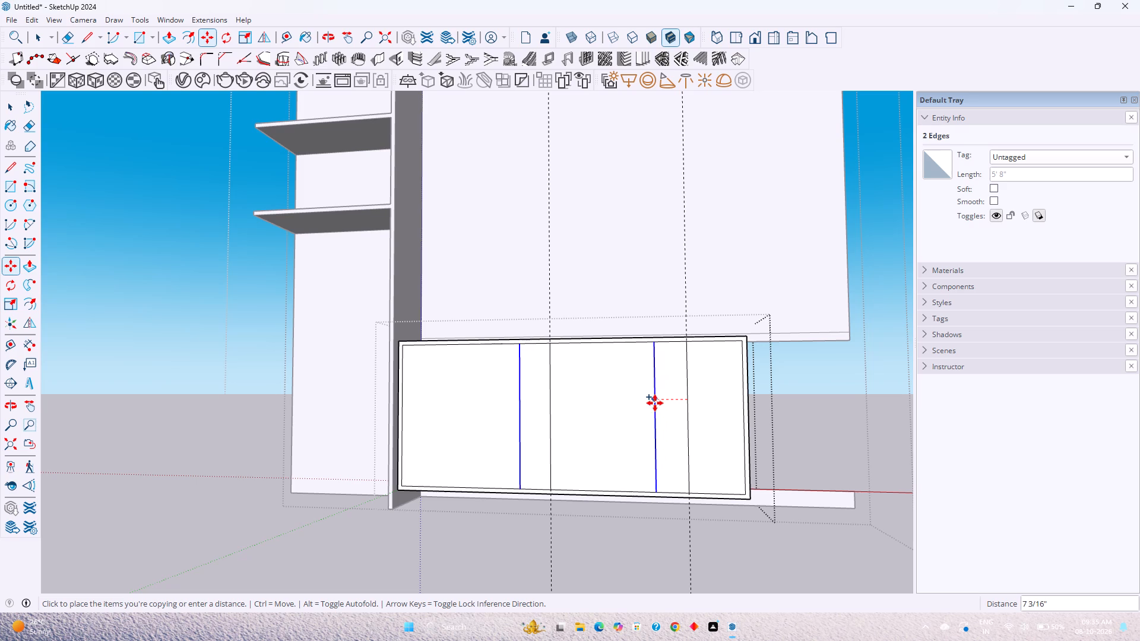
key("Right")
key("1")
key("Return")
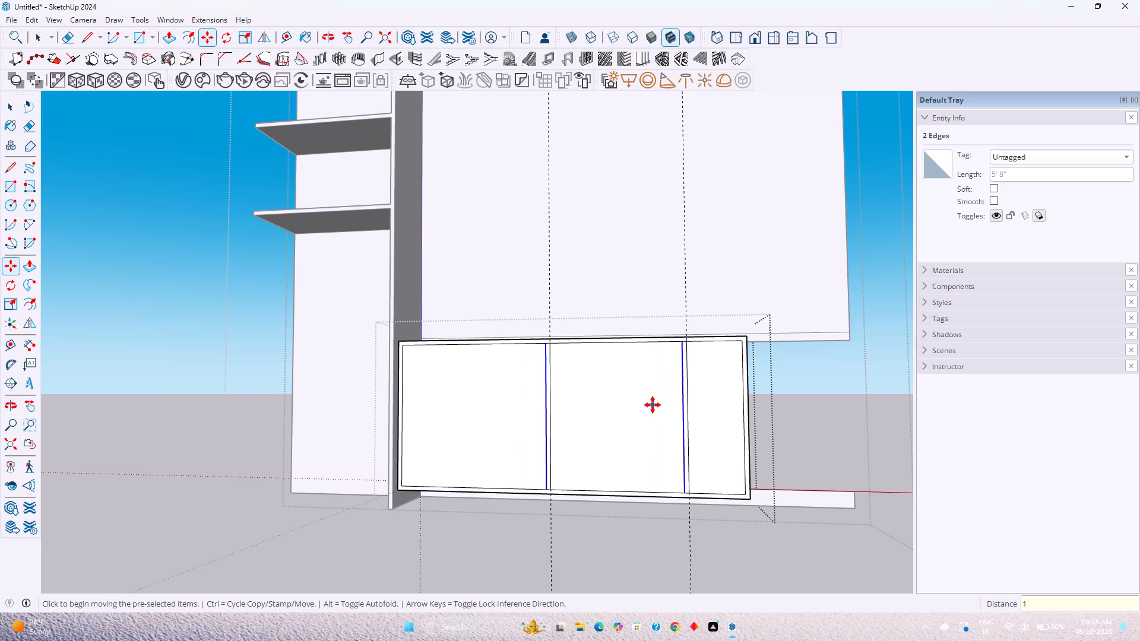
key("space")
Delete the short inner frame edge segments above and below each pair of dividing lines so the dividers join the frame.
scroll(525, 490, "up", 11)
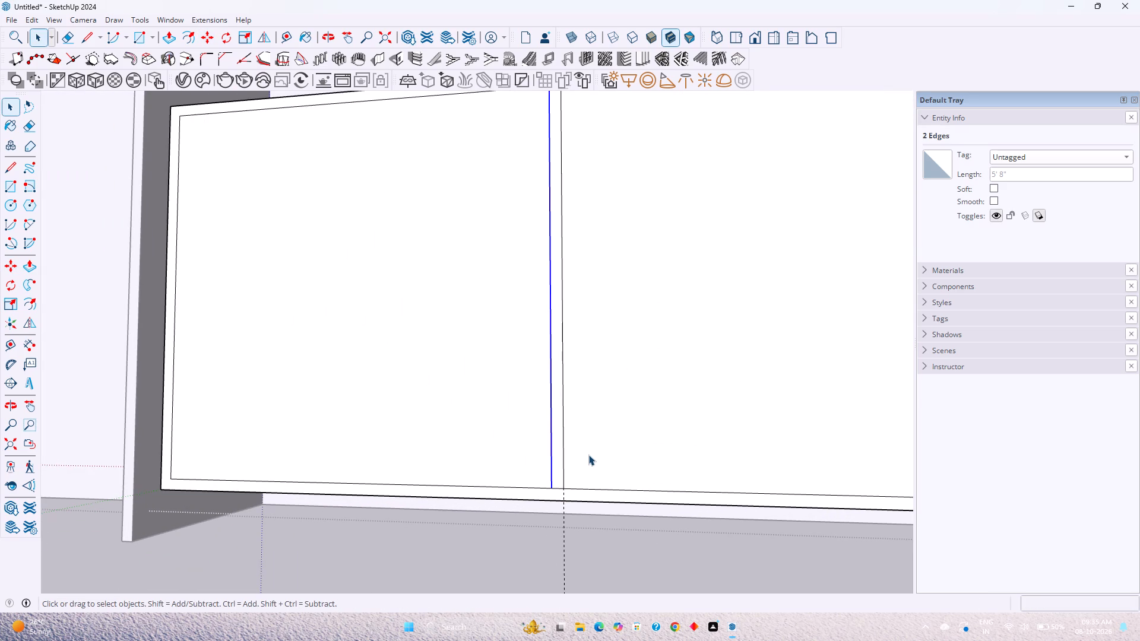
scroll(556, 455, "down", 1)
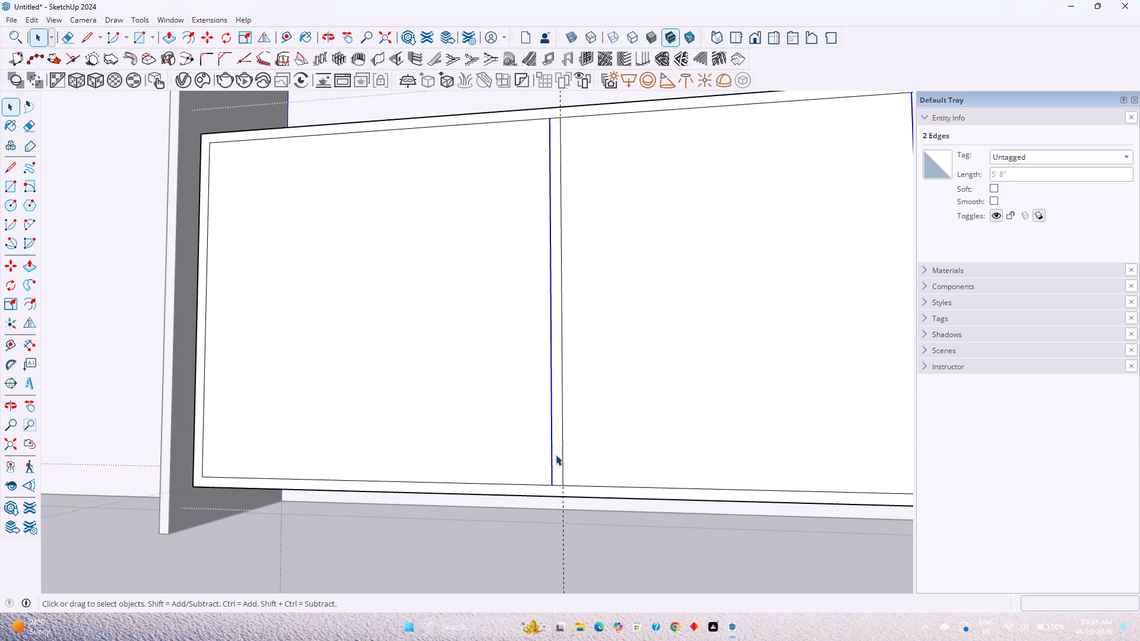
scroll(556, 455, "down", 2)
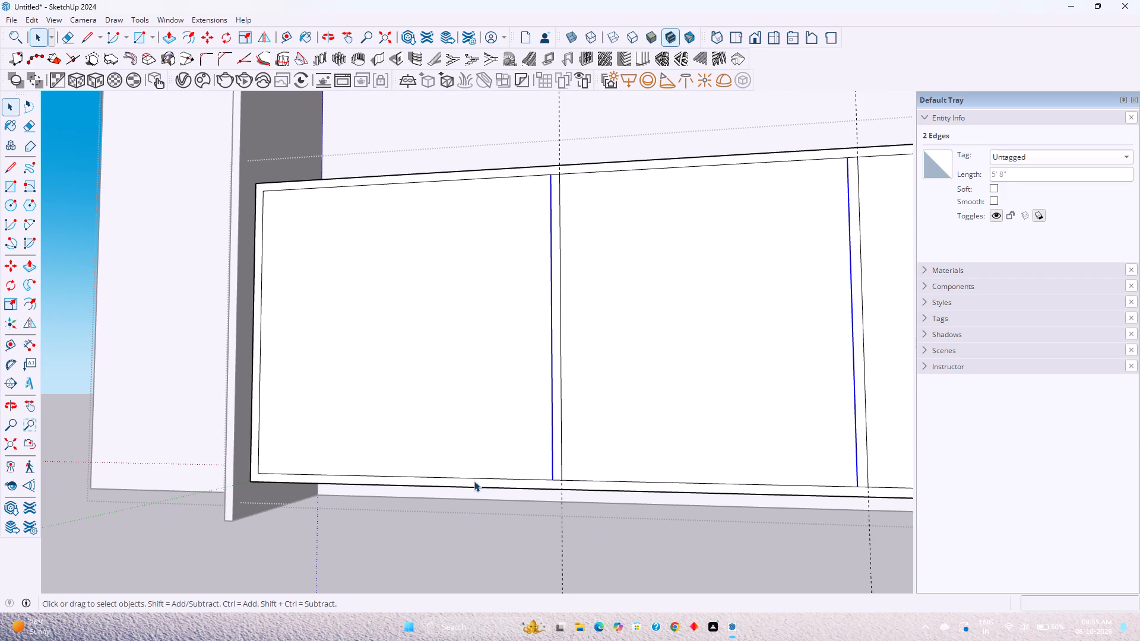
scroll(547, 356, "down", 2)
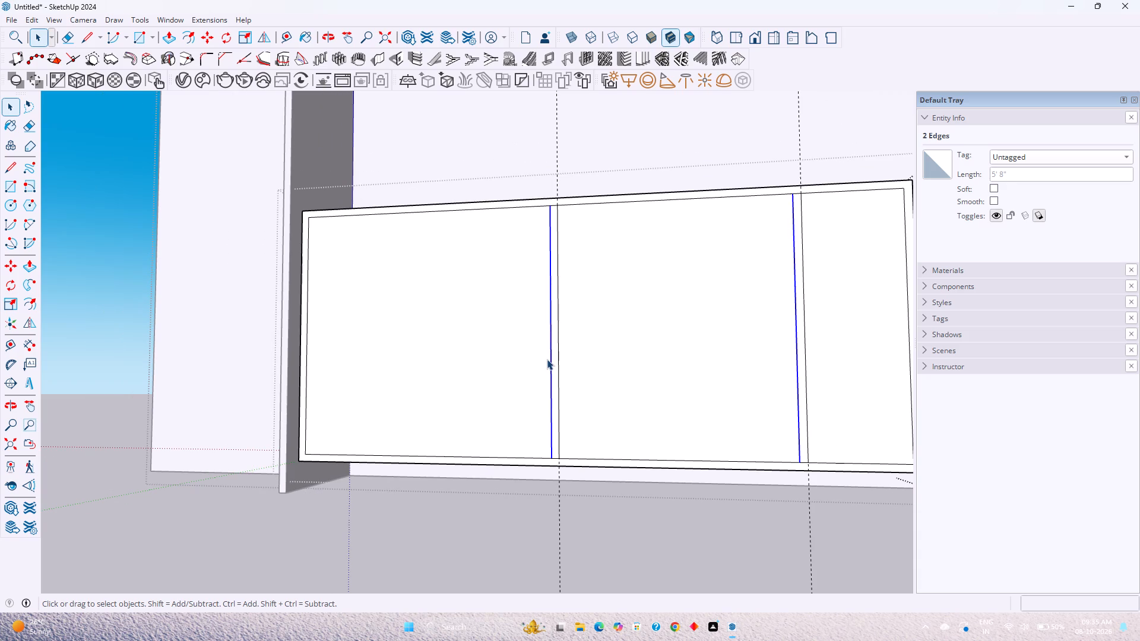
scroll(547, 361, "down", 2)
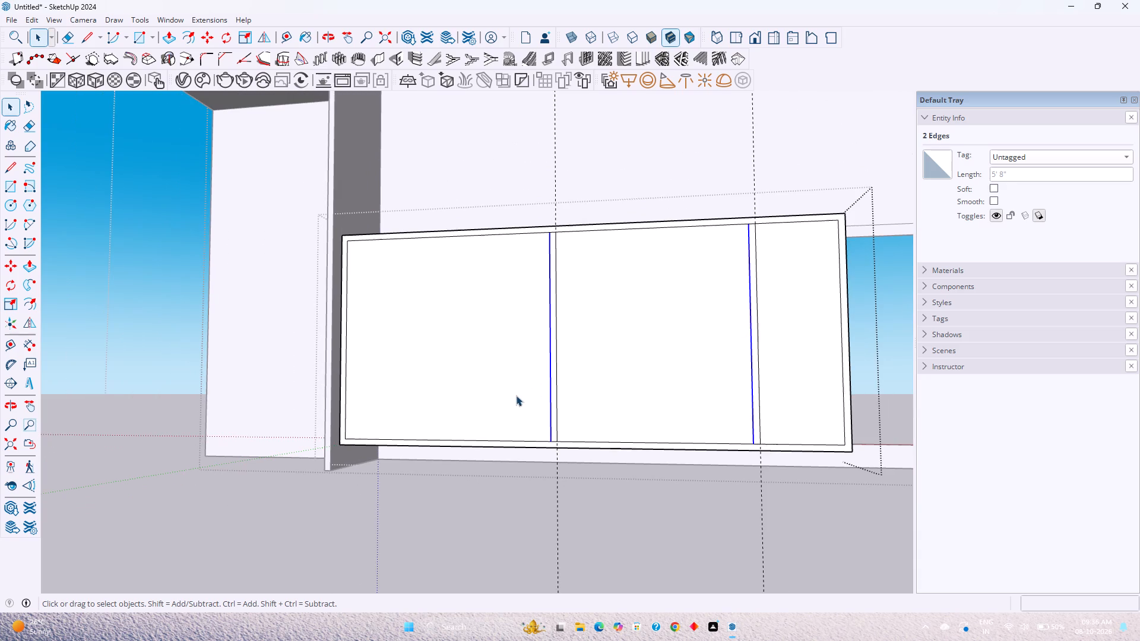
left_click(553, 439)
left_click(553, 442)
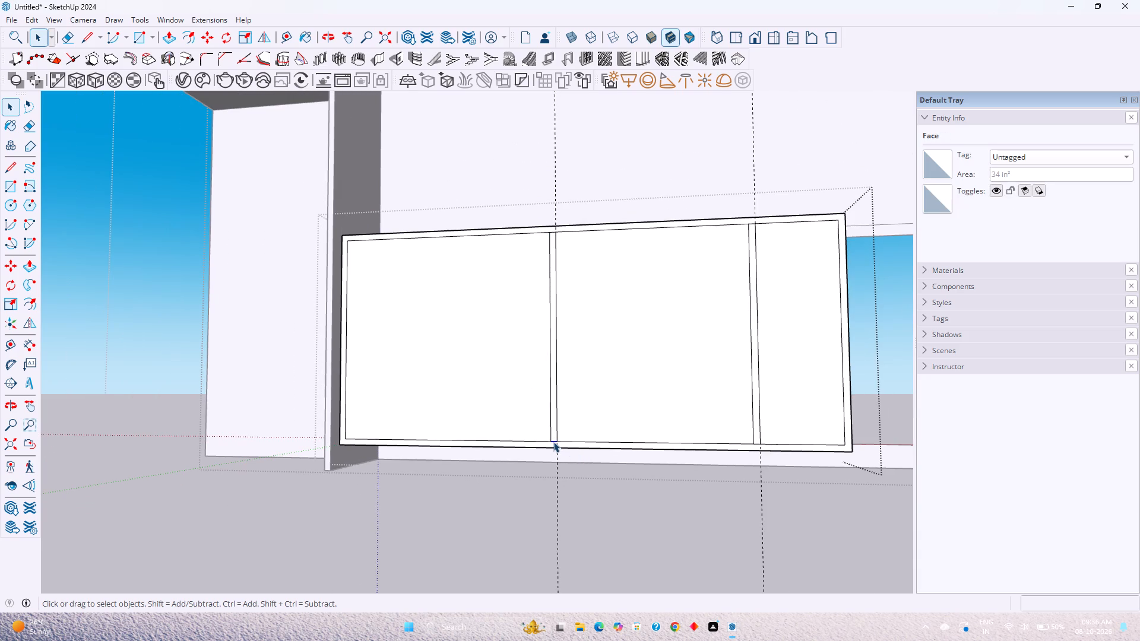
key("Delete")
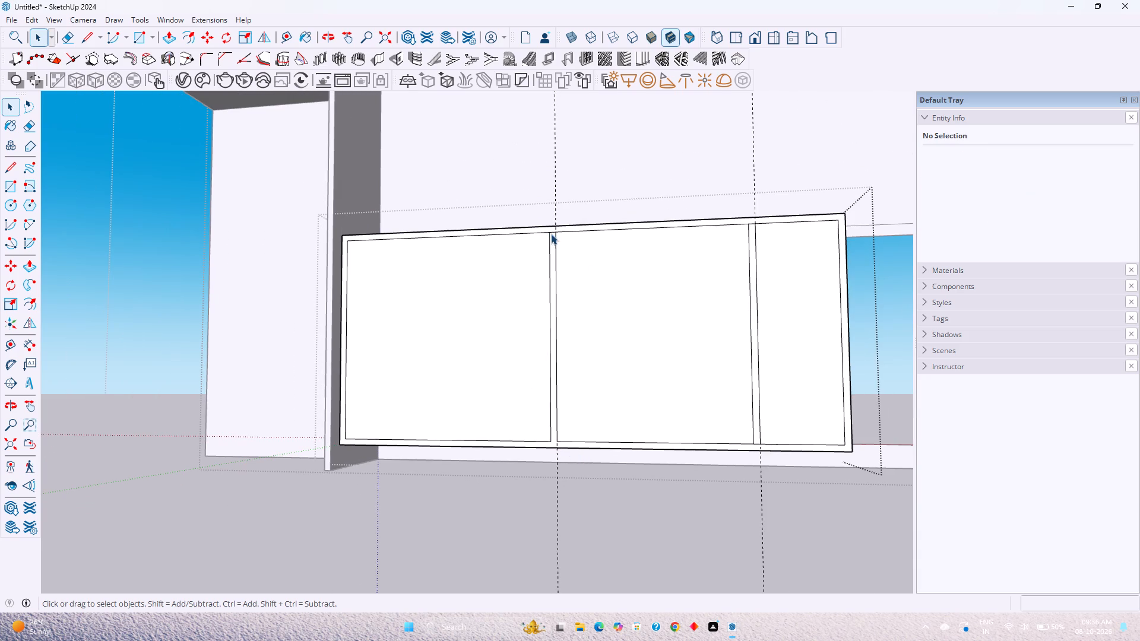
left_click(552, 233)
key("Delete")
left_click(750, 224)
key("Delete")
left_click(756, 443)
key("Delete")
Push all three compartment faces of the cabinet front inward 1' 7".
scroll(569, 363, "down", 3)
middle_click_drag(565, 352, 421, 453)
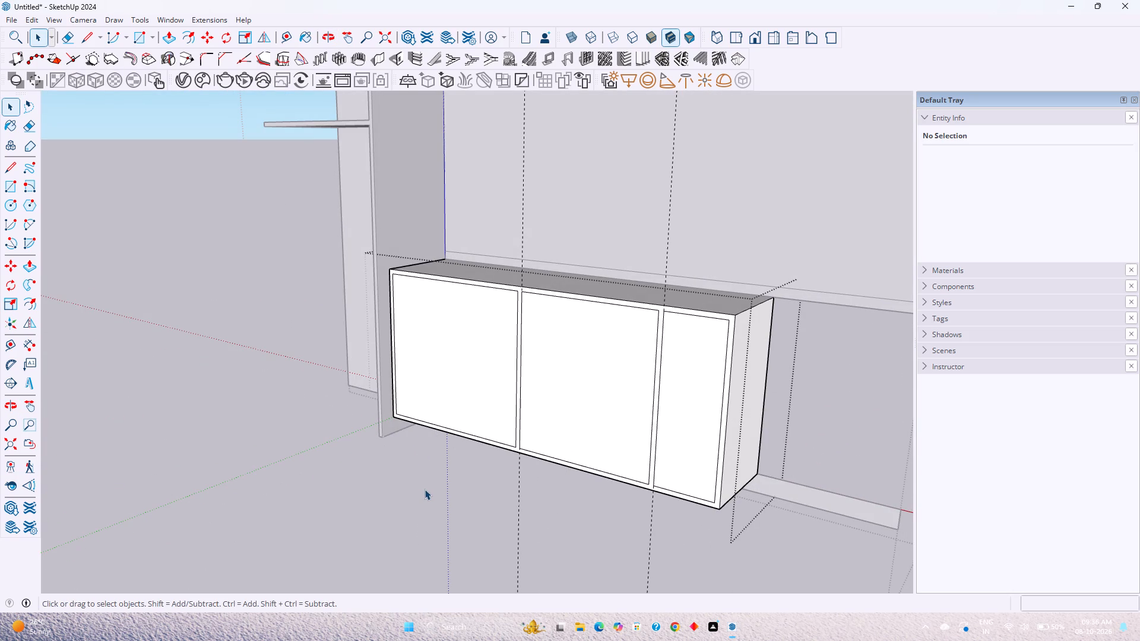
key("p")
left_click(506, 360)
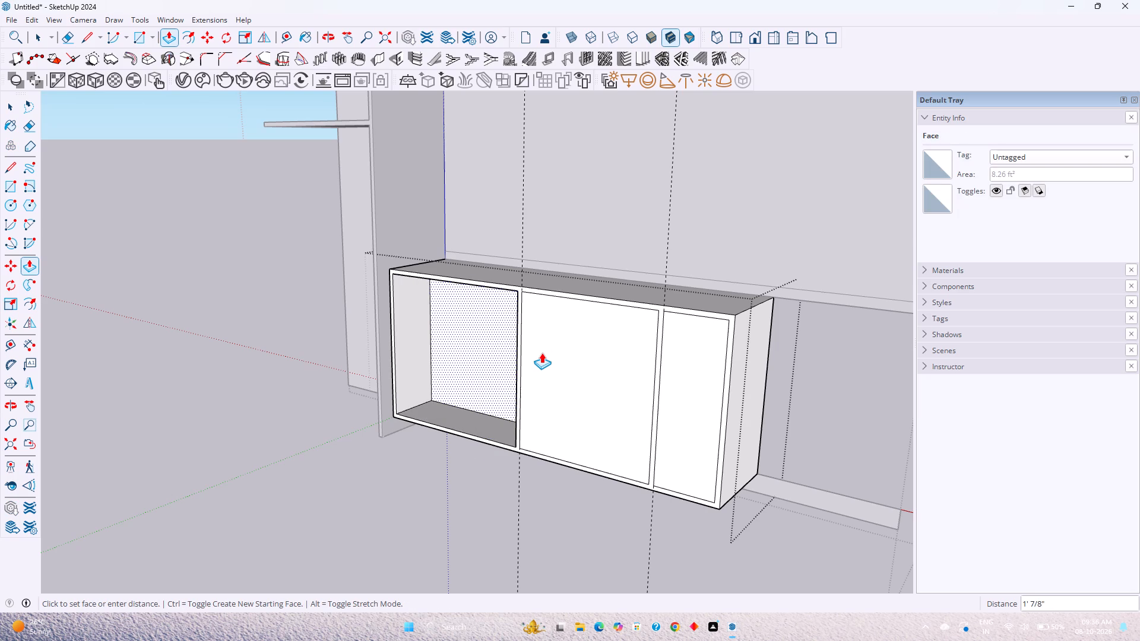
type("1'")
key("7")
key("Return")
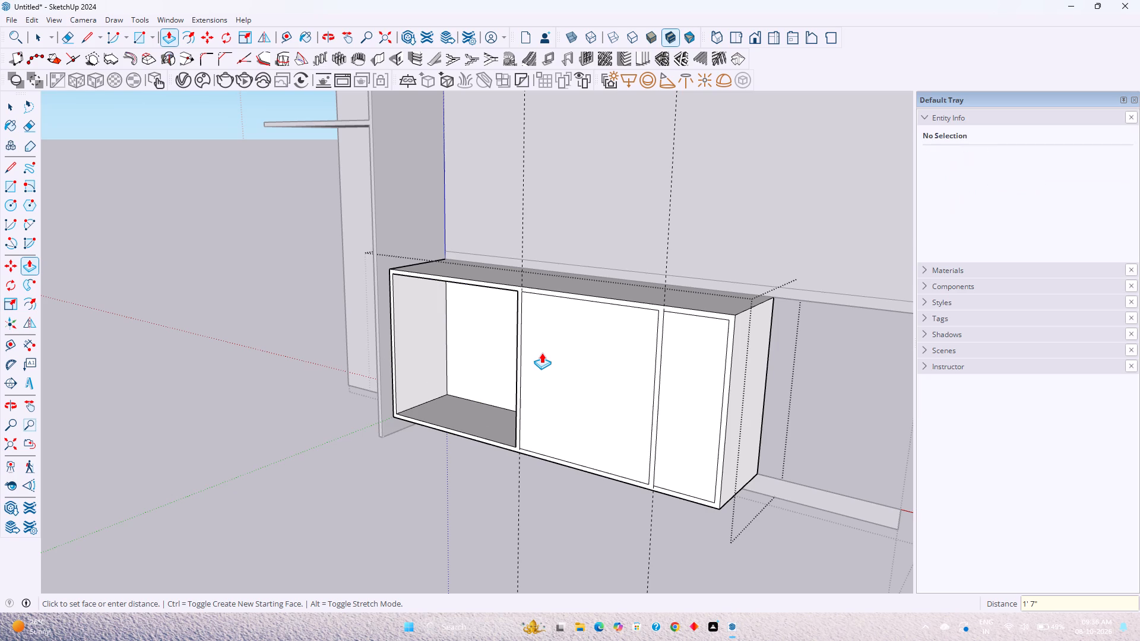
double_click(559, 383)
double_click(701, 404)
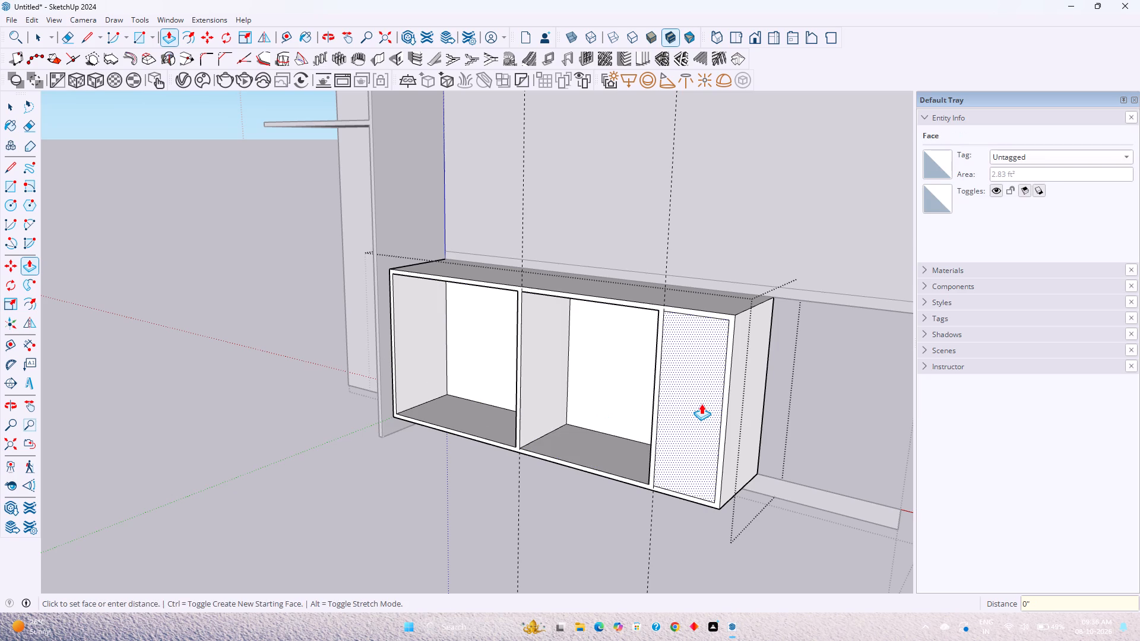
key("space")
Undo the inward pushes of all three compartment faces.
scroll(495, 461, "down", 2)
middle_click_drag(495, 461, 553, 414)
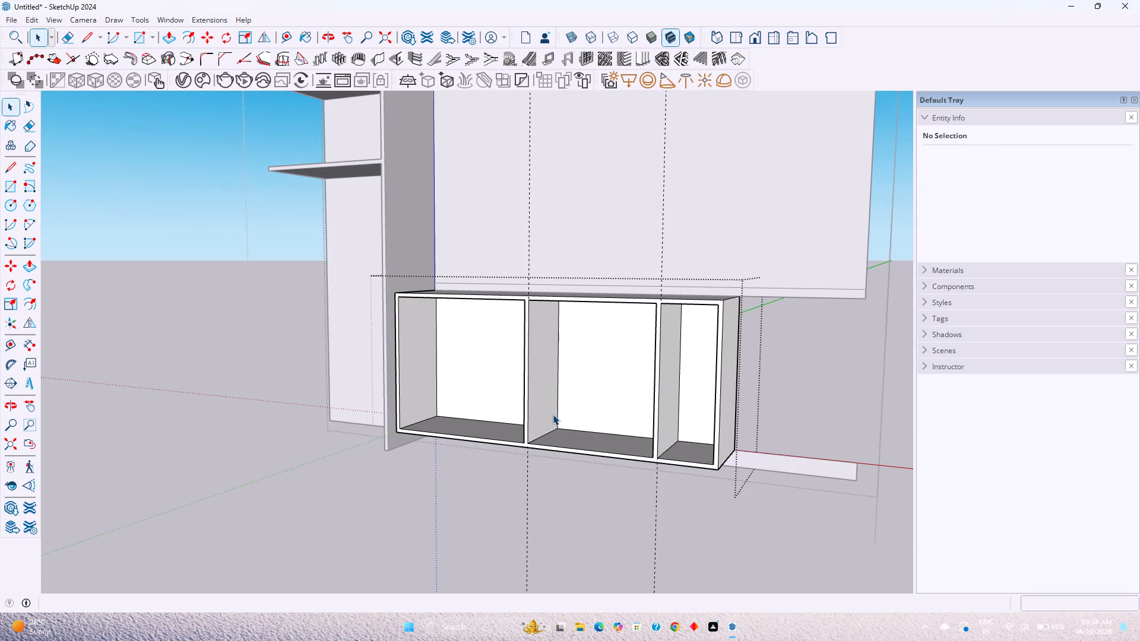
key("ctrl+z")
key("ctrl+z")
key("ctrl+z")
Push only the middle compartment face of the cabinet front inward 1' 7".
key("p")
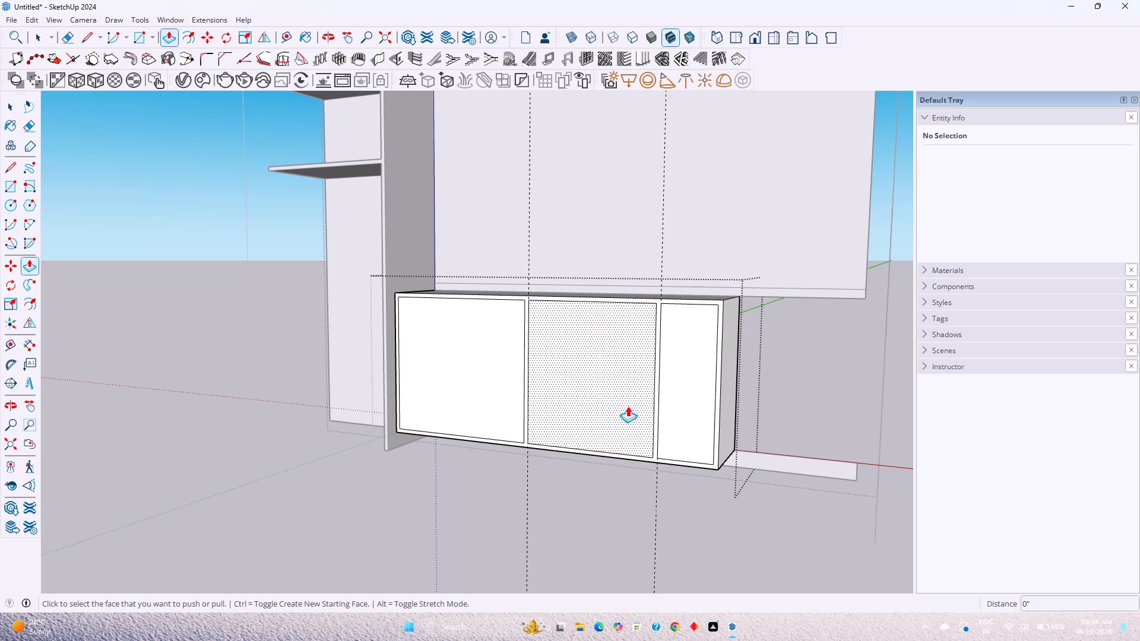
left_click(620, 385)
key("1")
key("apostrophe")
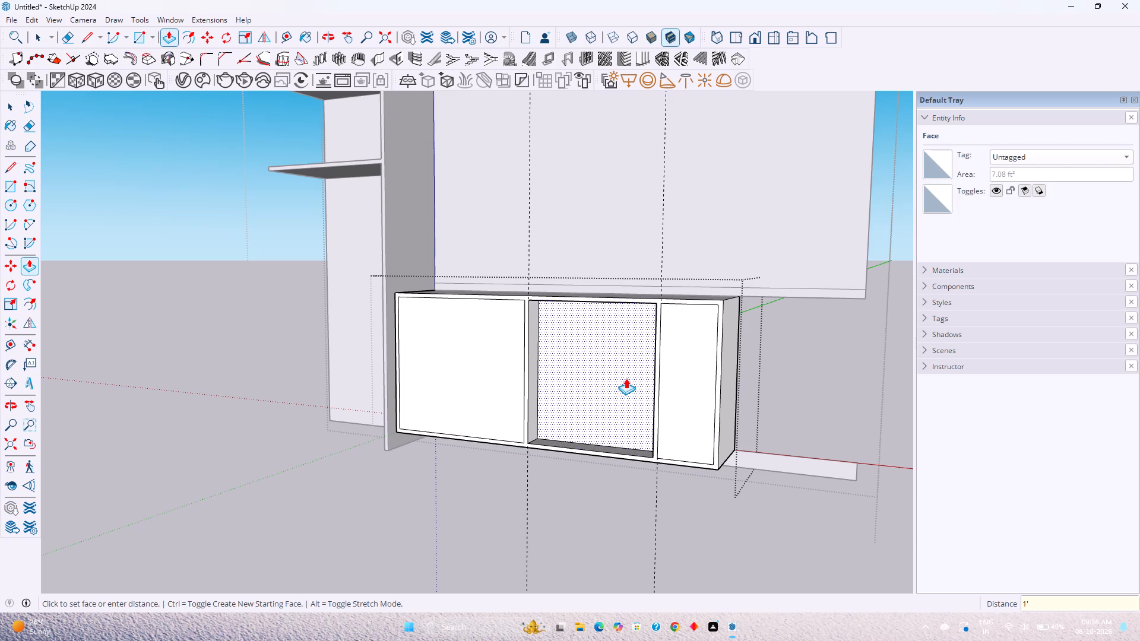
key("7")
key("Return")
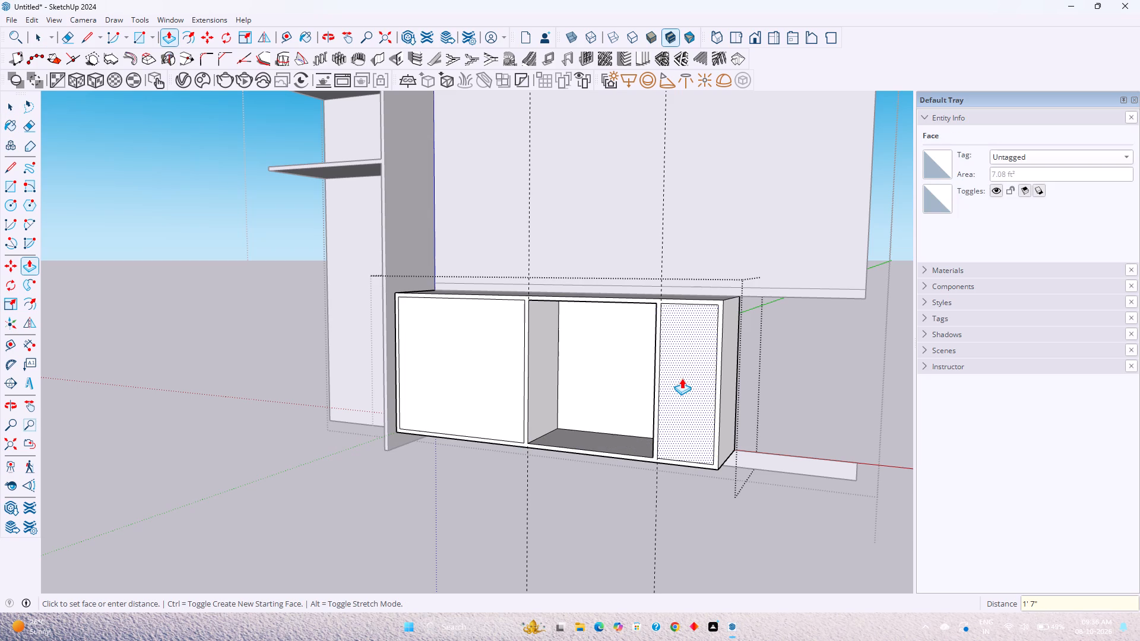
Divide the compartment face beside the vertical panel into three equal rows by copying its upper edge 2' 10" down with /3 spacing.
scroll(423, 425, "down", 2)
middle_click_drag(423, 425, 474, 456)
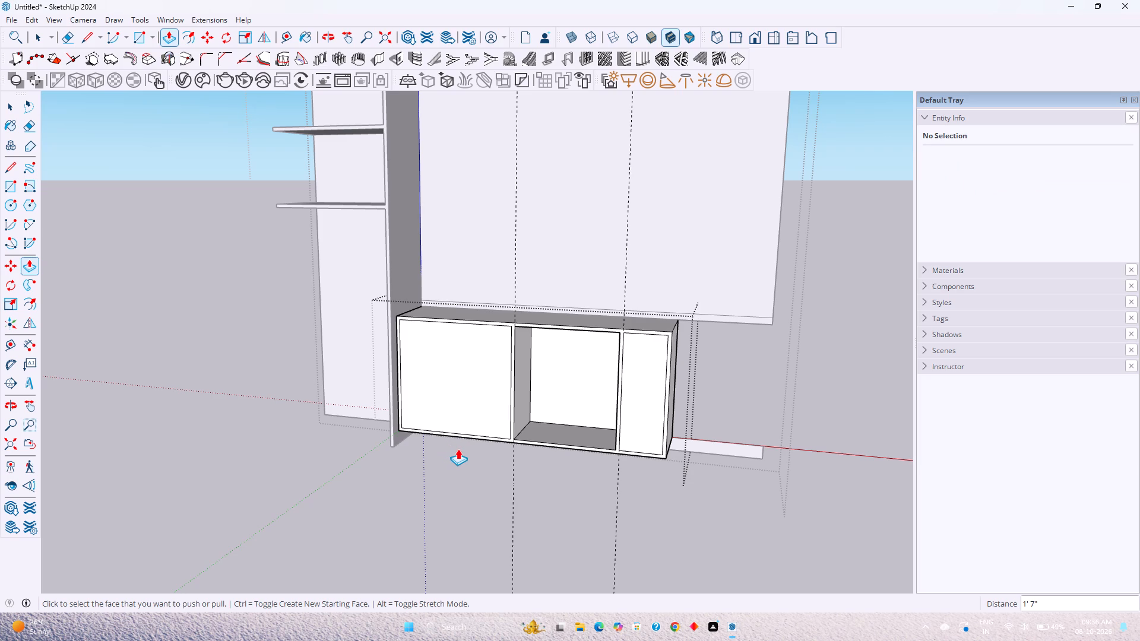
scroll(458, 449, "down", 1)
middle_click_drag(460, 449, 528, 394)
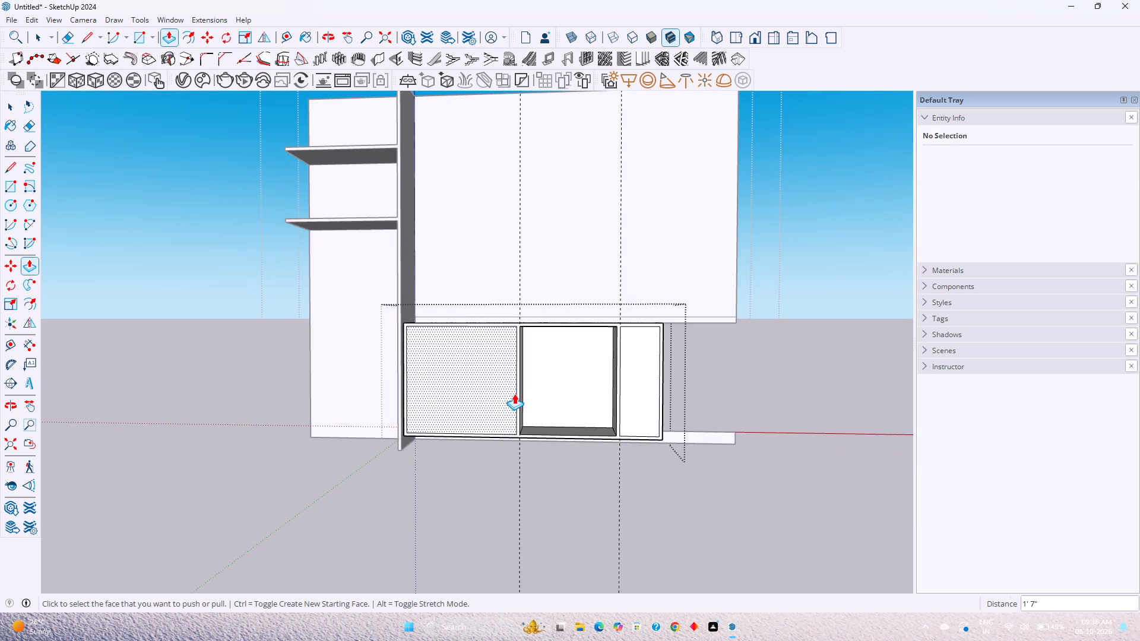
scroll(503, 385, "up", 9)
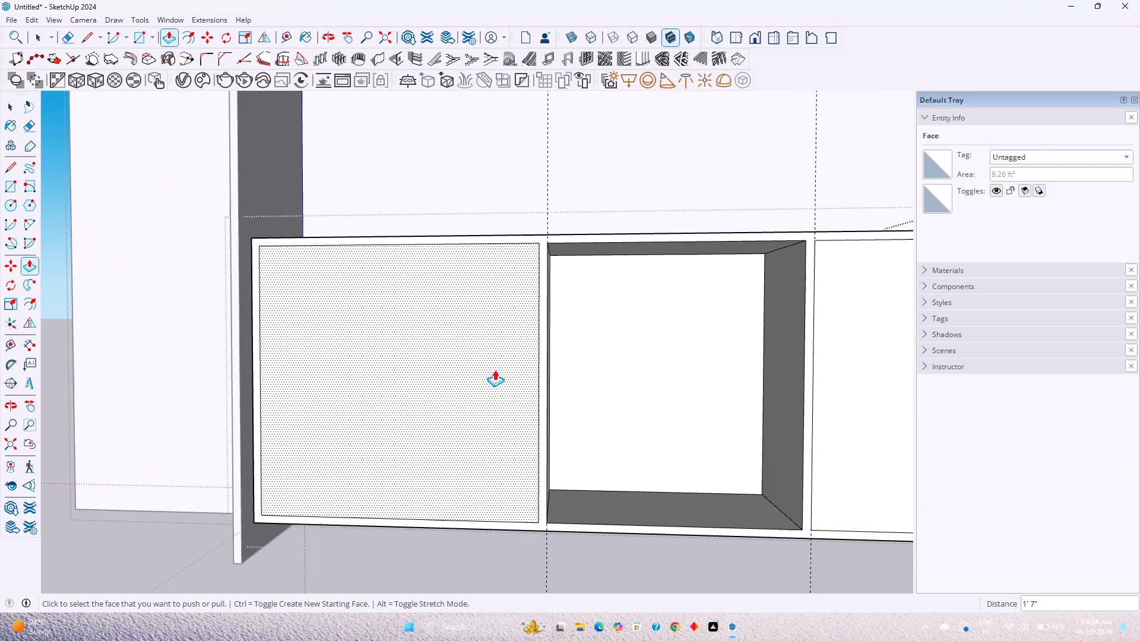
middle_click_drag(495, 370, 480, 417)
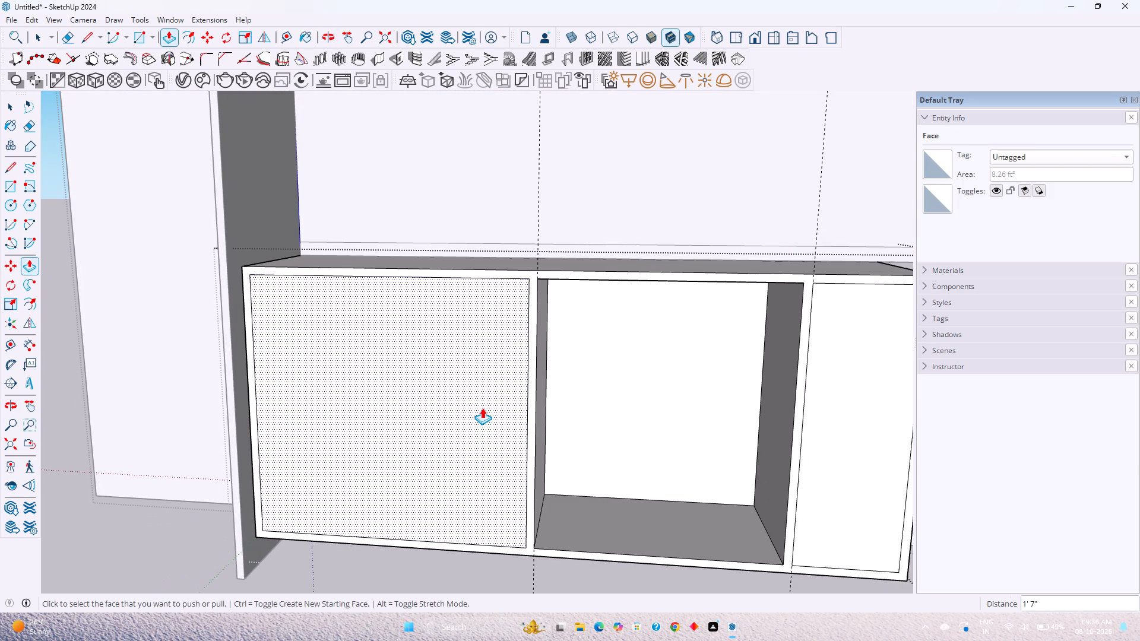
key("space")
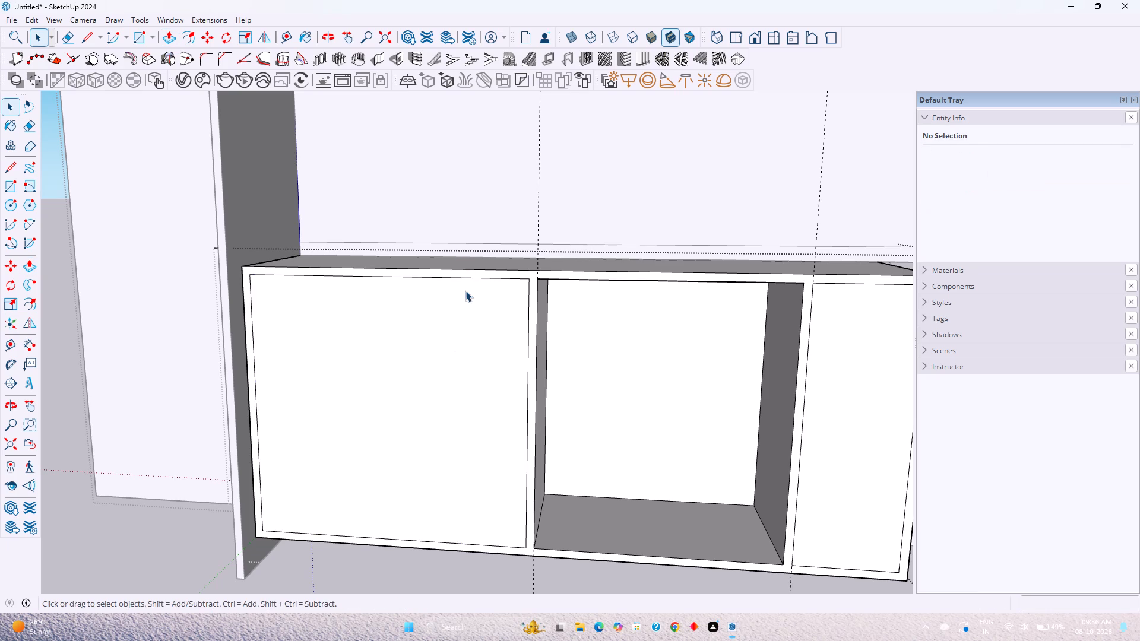
left_click(470, 279)
key("m")
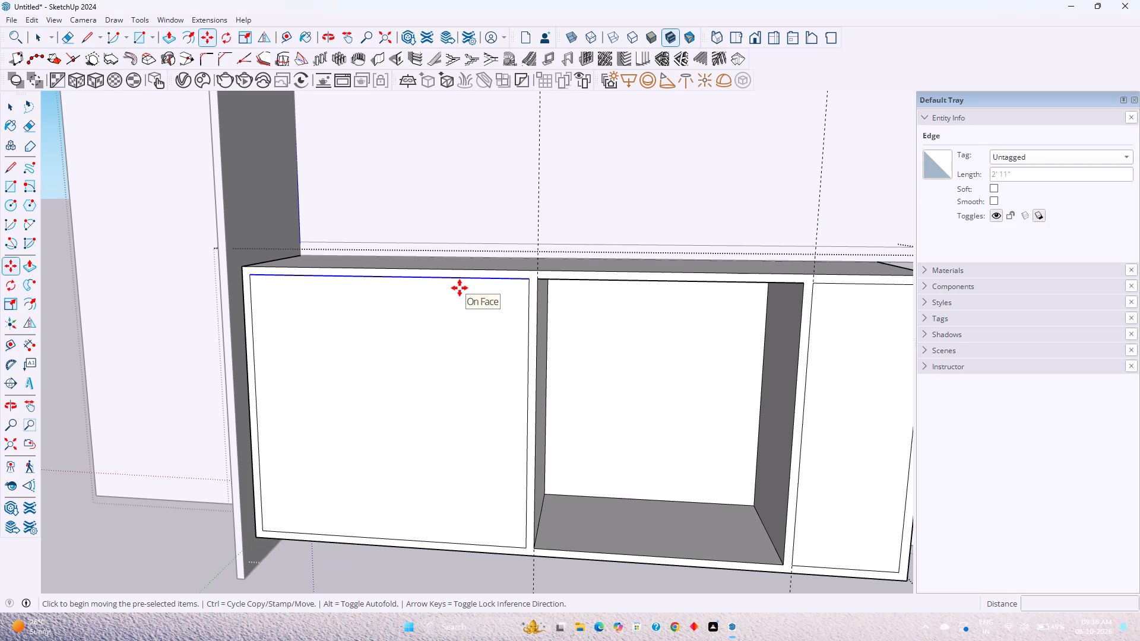
left_click(465, 279)
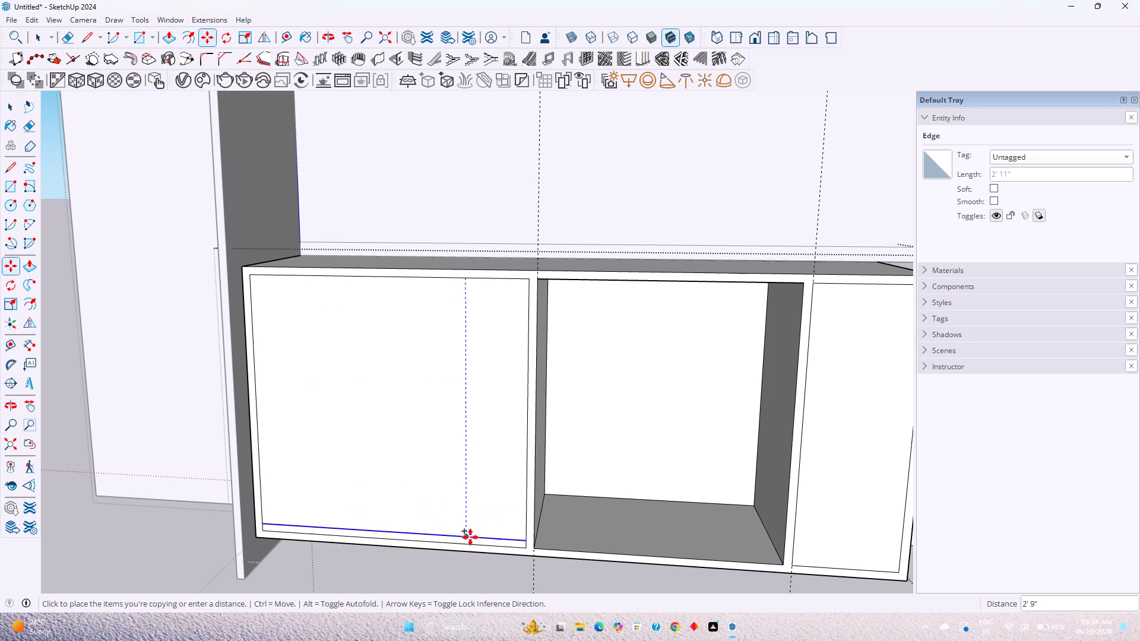
left_click(468, 545)
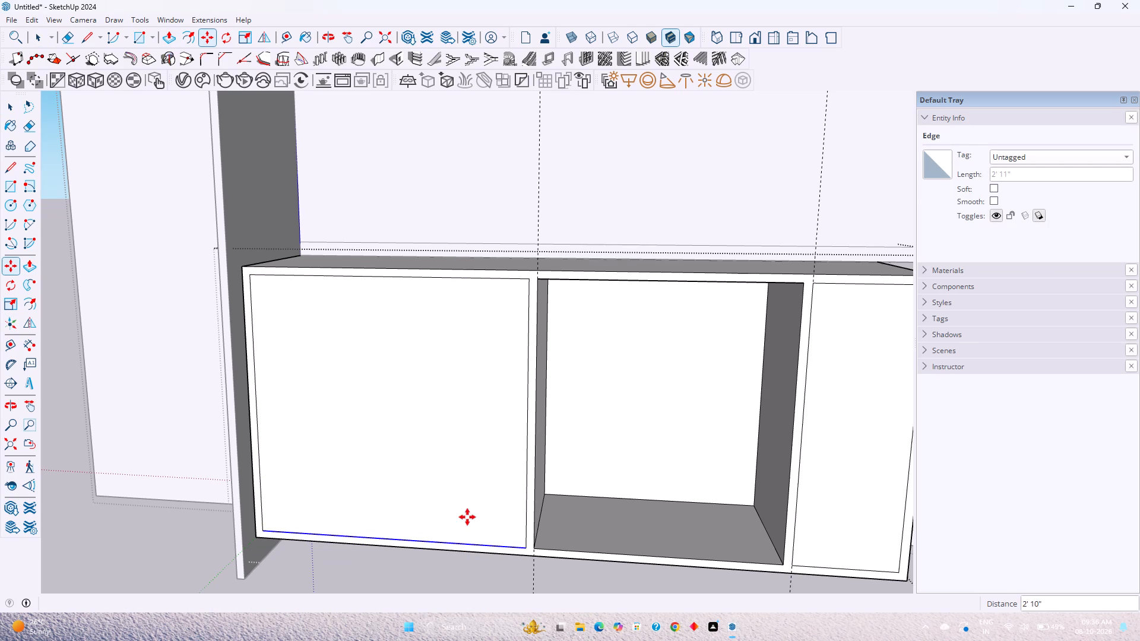
type("/3")
key("Return")
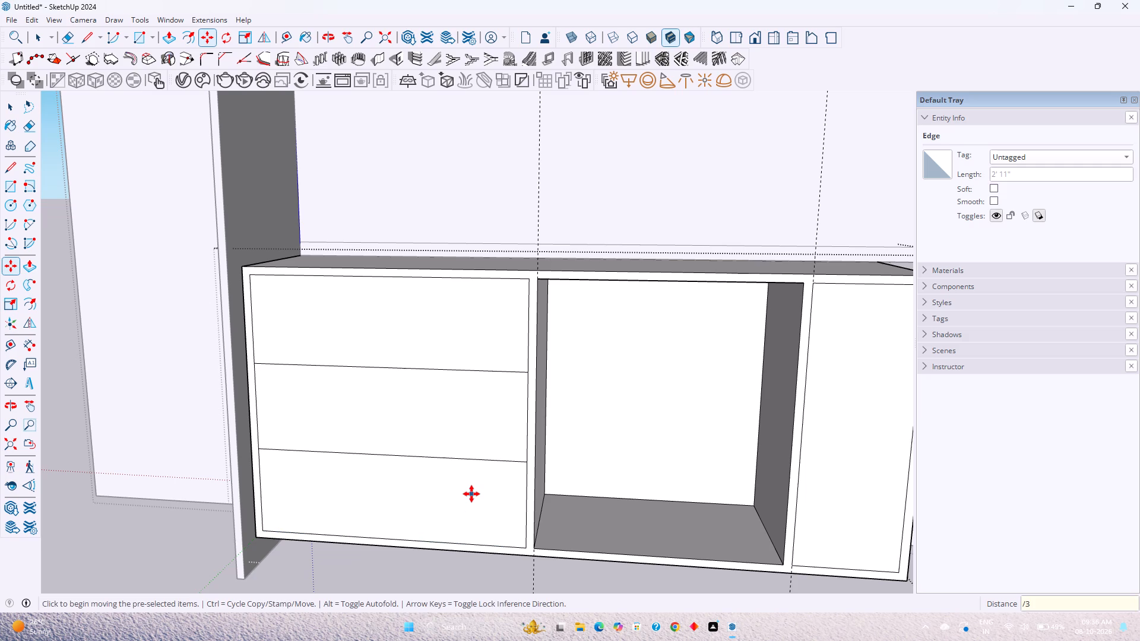
key("space")
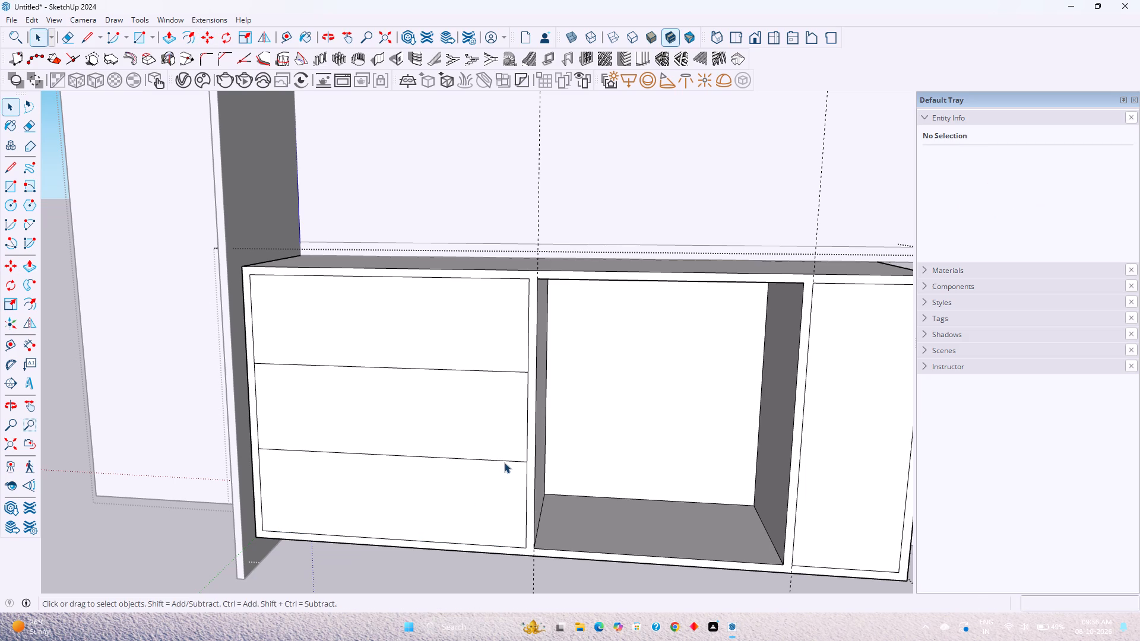
Move the two horizontal divider edges of the three-row compartment face up 0.5".
left_click(504, 462)
left_click(476, 367, "ctrl")
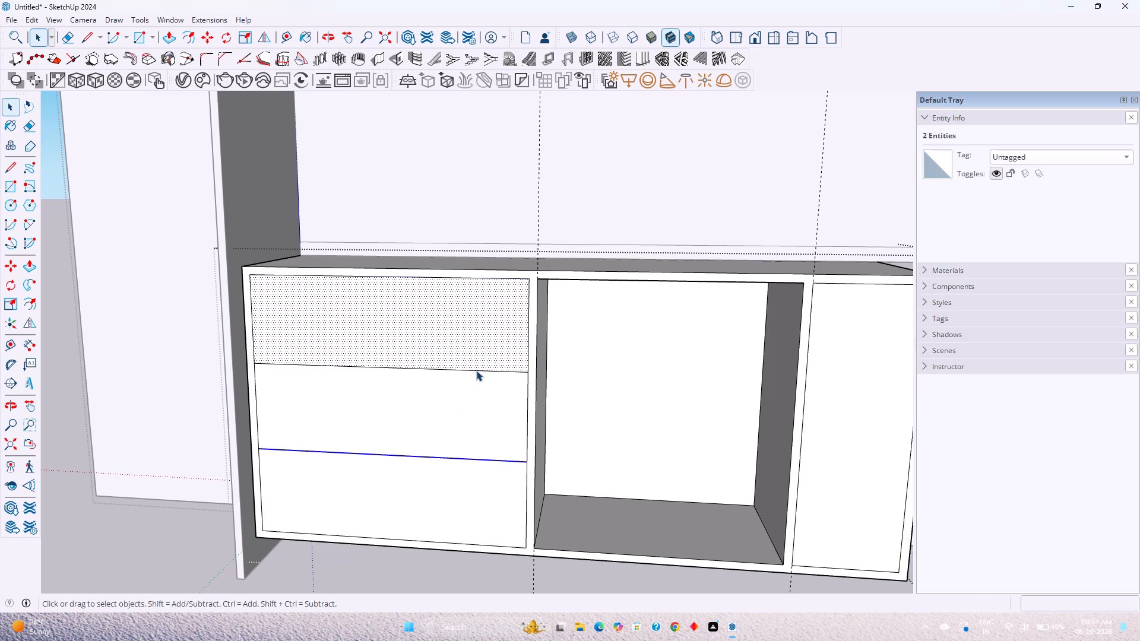
left_click(476, 370)
left_click(473, 461, "ctrl")
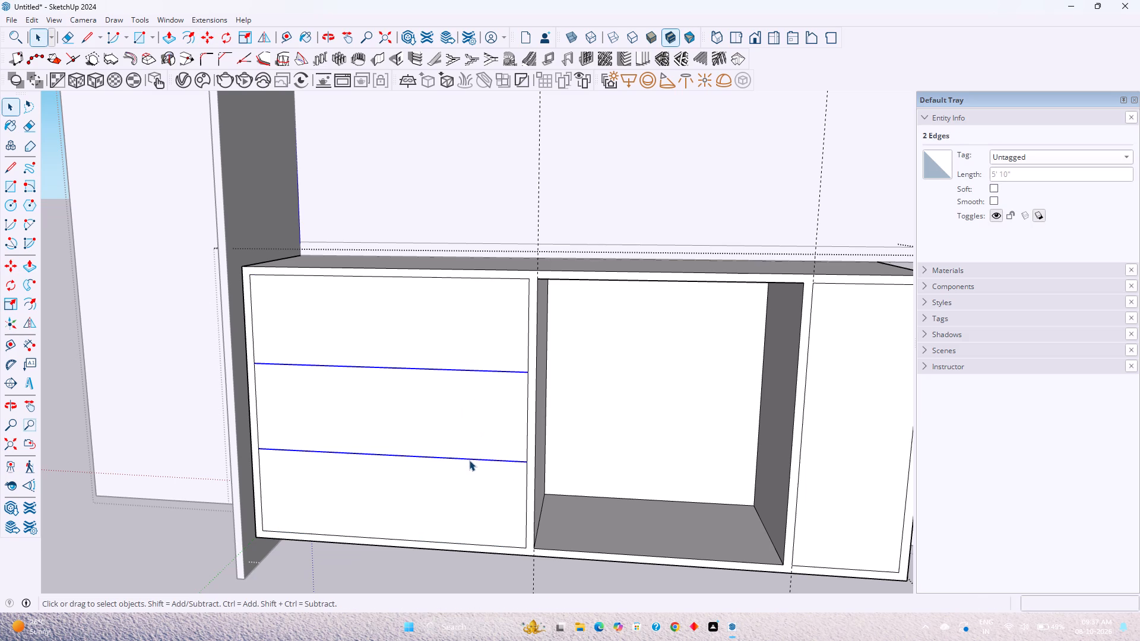
key("m")
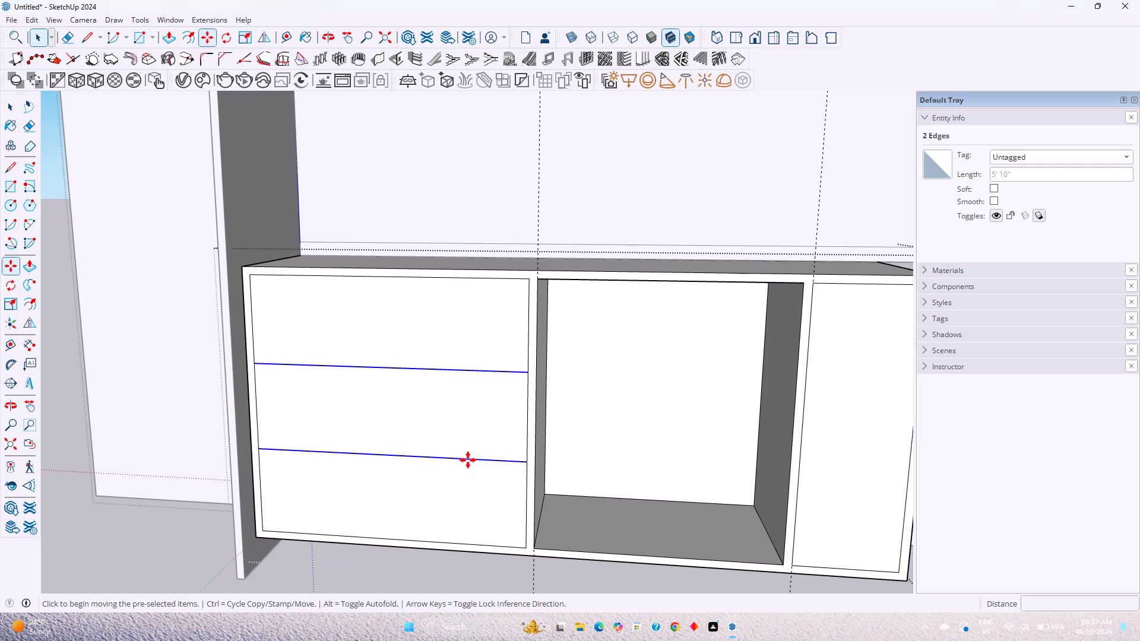
left_click(468, 460)
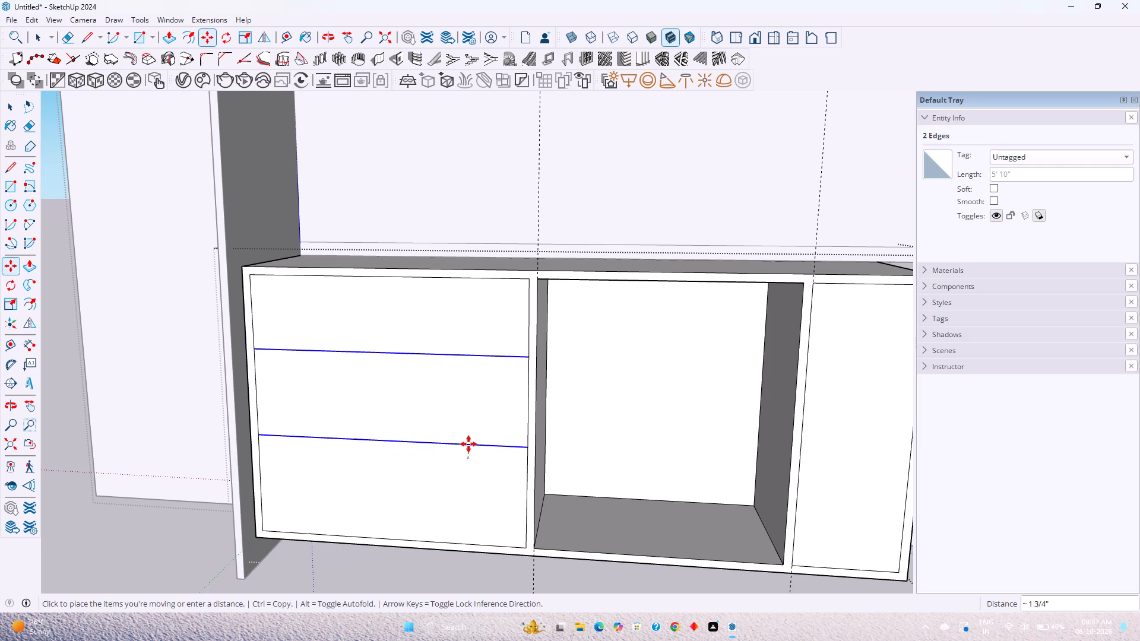
key("Down")
key("Up")
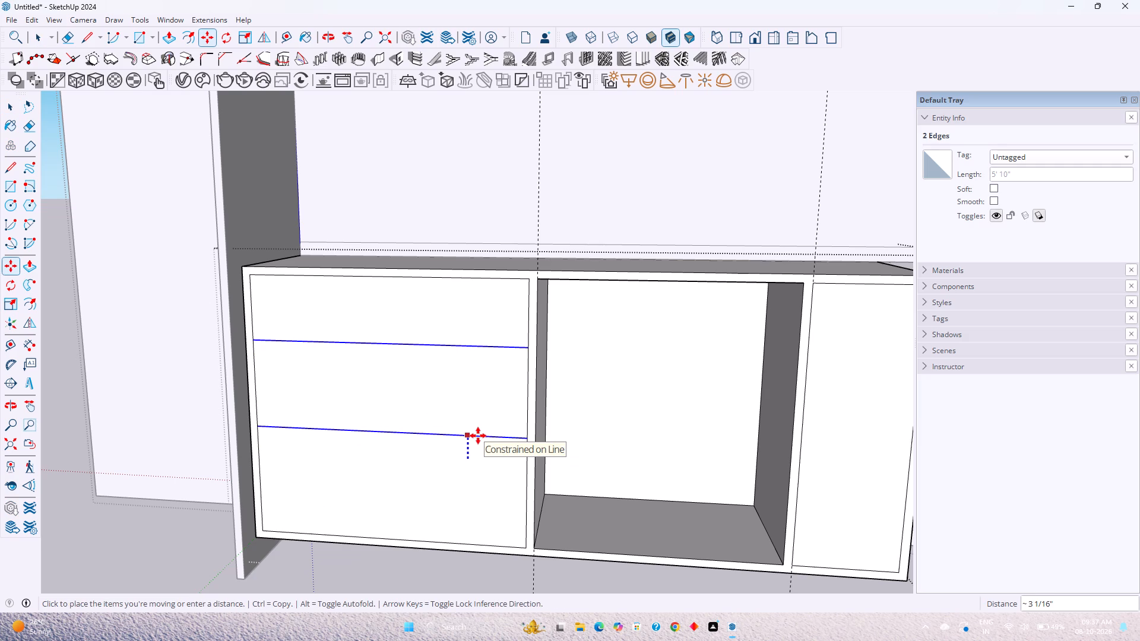
type("0.5")
key("Return")
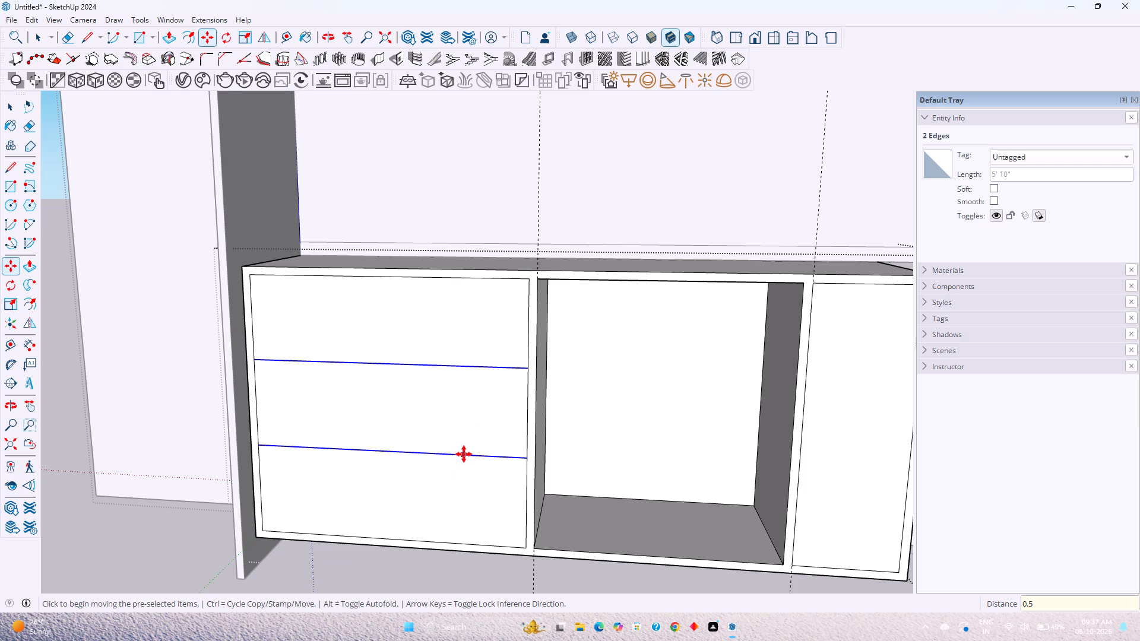
Copy both moved divider edges 1" down to outline two 1" thick shelves.
left_click(464, 455)
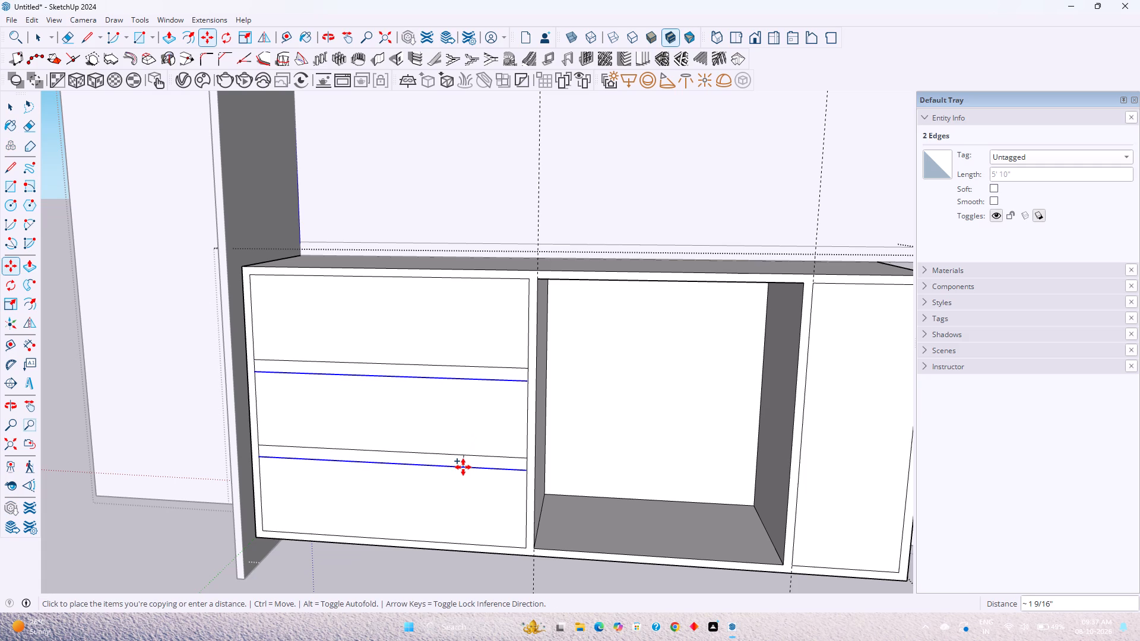
key("Up")
key("1")
key("Return")
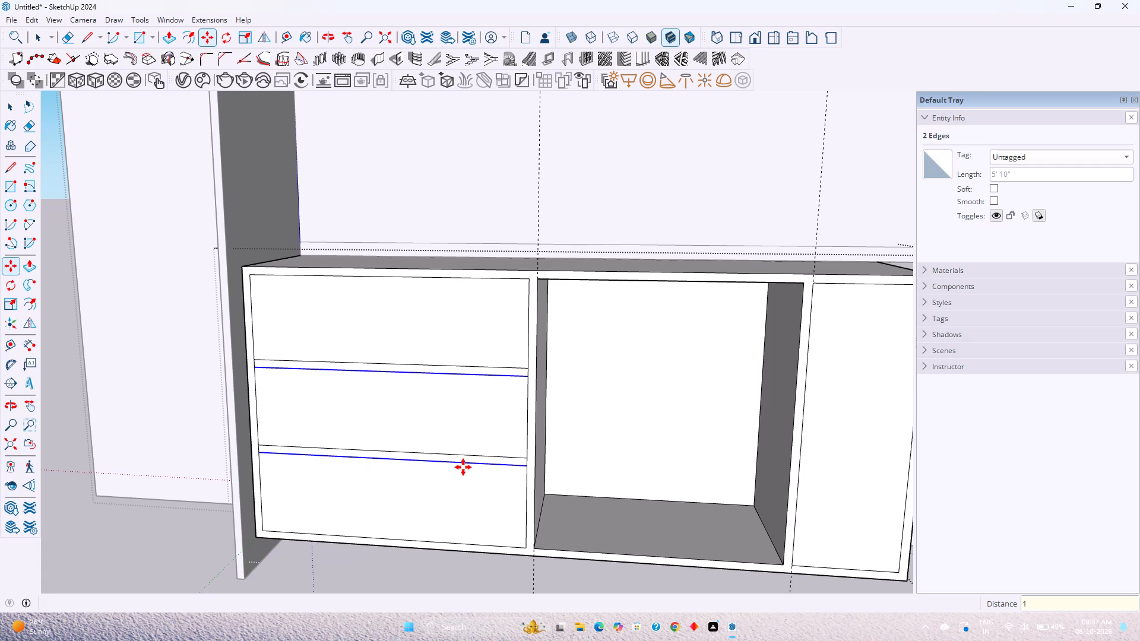
Erase the short vertical edge segments at both ends of the two shelf strips in the three-row compartment.
key("e")
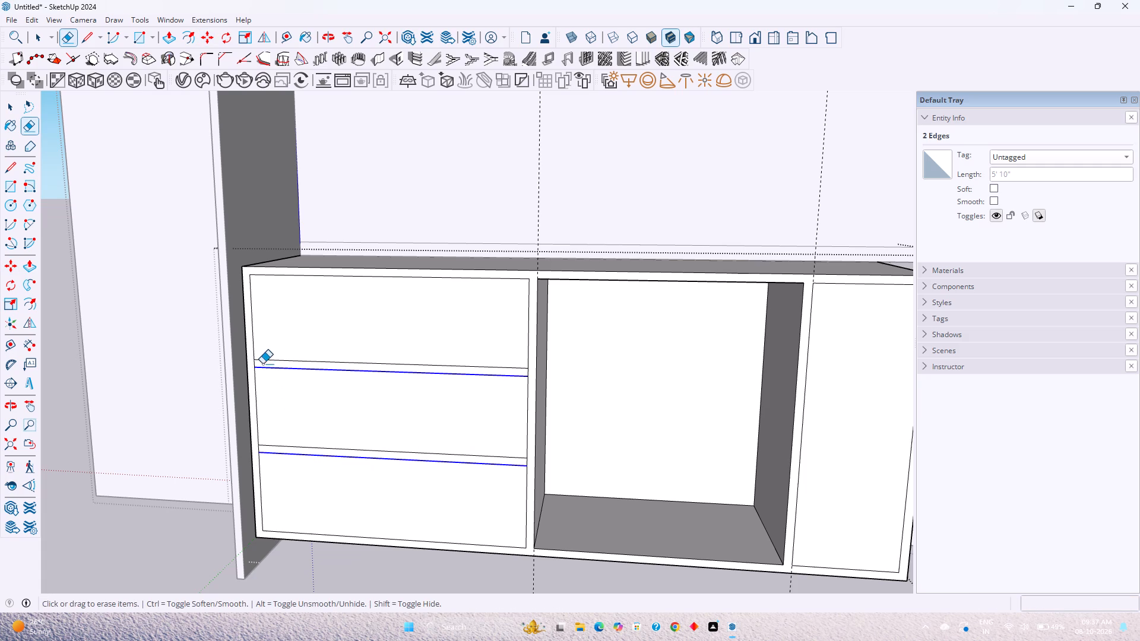
scroll(255, 362, "up", 2)
key("Escape")
key("Escape")
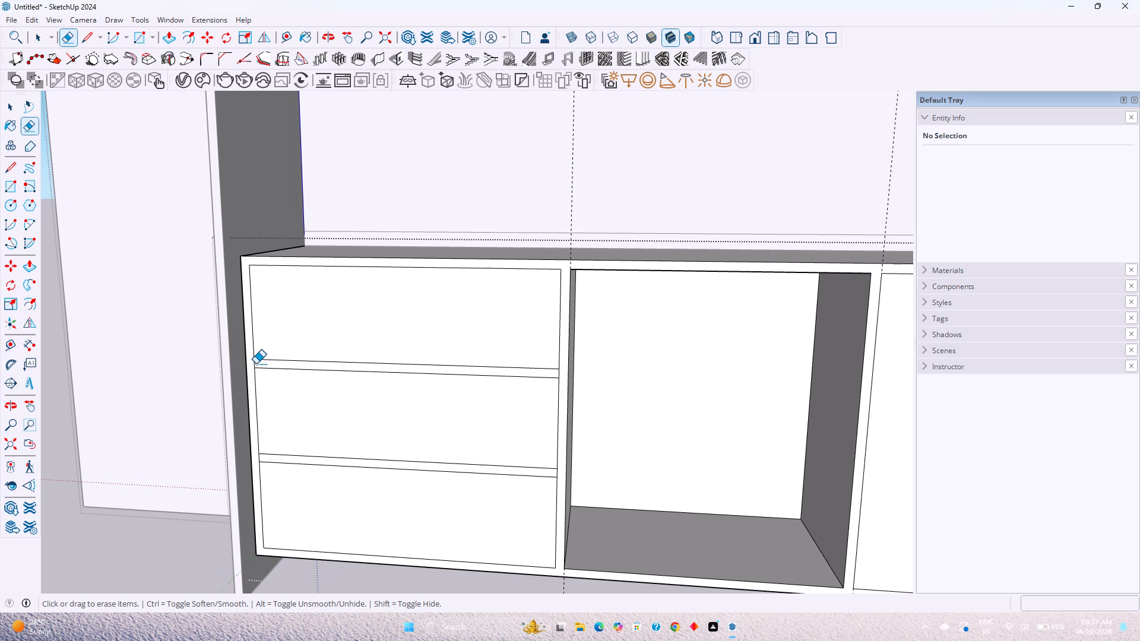
left_click(256, 364)
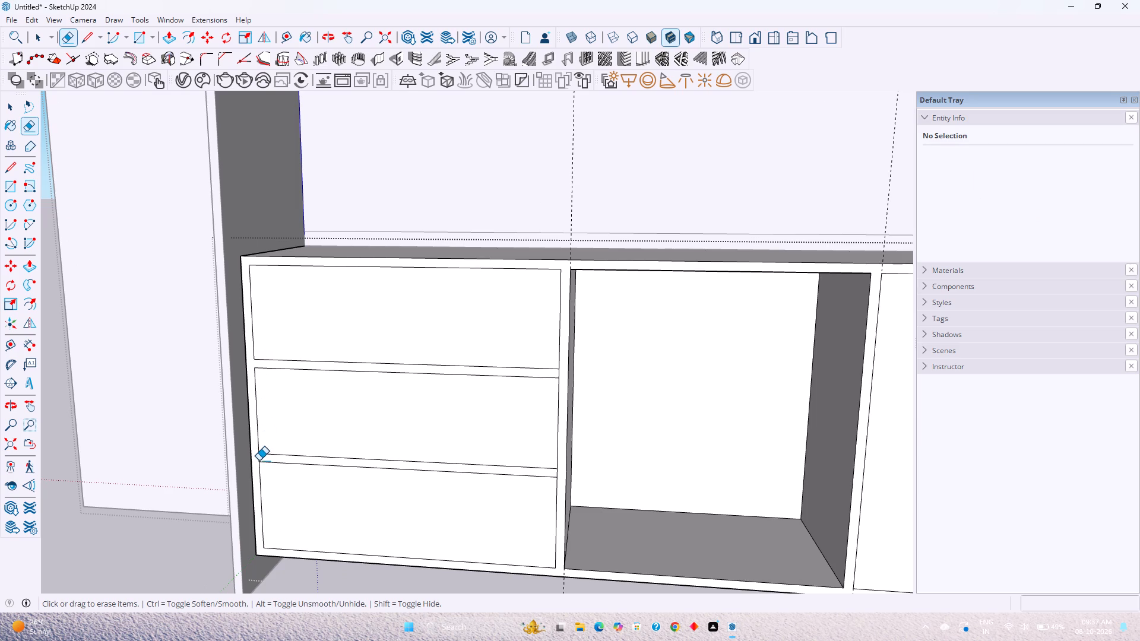
left_click(258, 458)
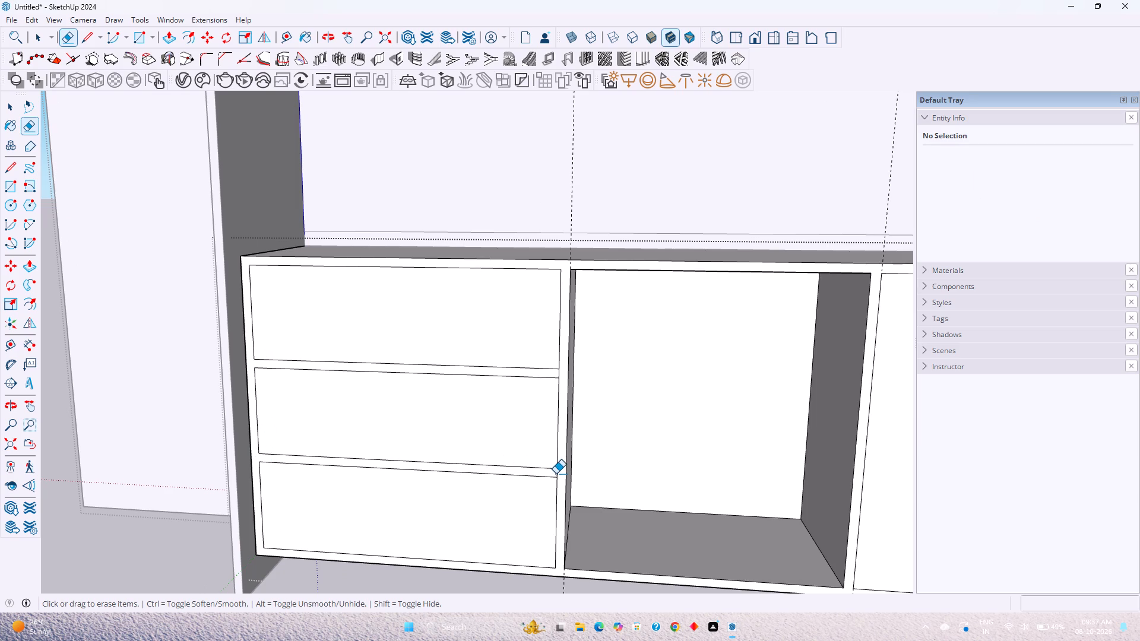
left_click(556, 474)
left_click(559, 375)
Push the three row faces beside the vertical panel inward by the same depth as the middle compartment.
key("p")
double_click(473, 335)
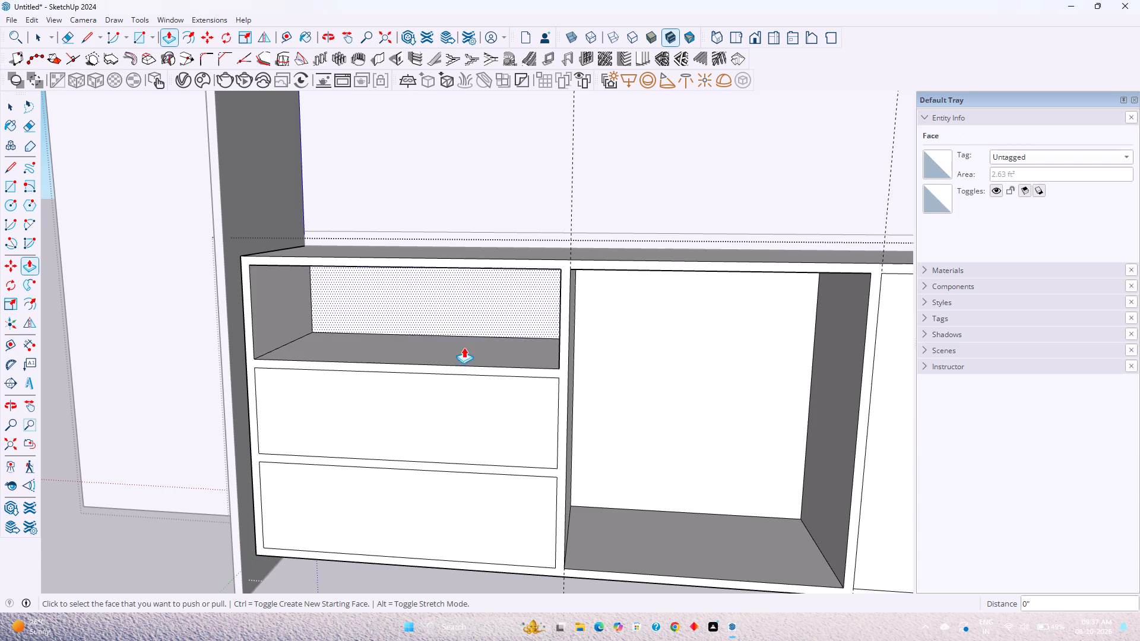
double_click(444, 399)
double_click(447, 497)
scroll(456, 484, "down", 8)
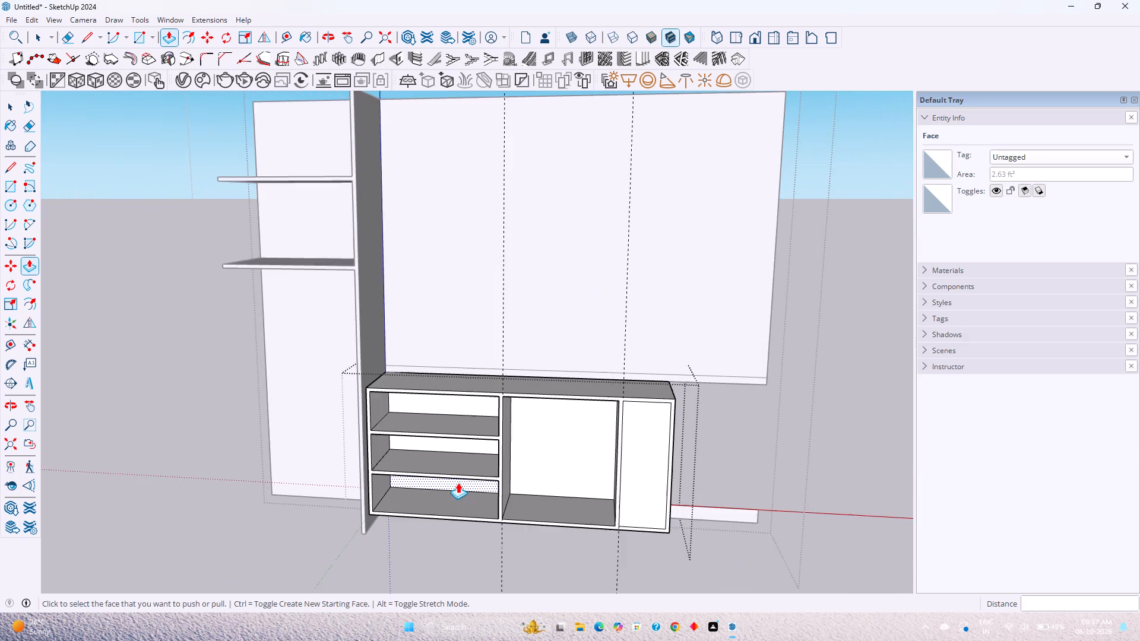
middle_click_drag(458, 483, 375, 427)
middle_click(375, 427)
key("space")
Draw a horizontal line between the side edge midpoints of the narrow end compartment face, splitting it in half.
scroll(458, 474, "down", 3)
middle_click_drag(458, 474, 558, 419)
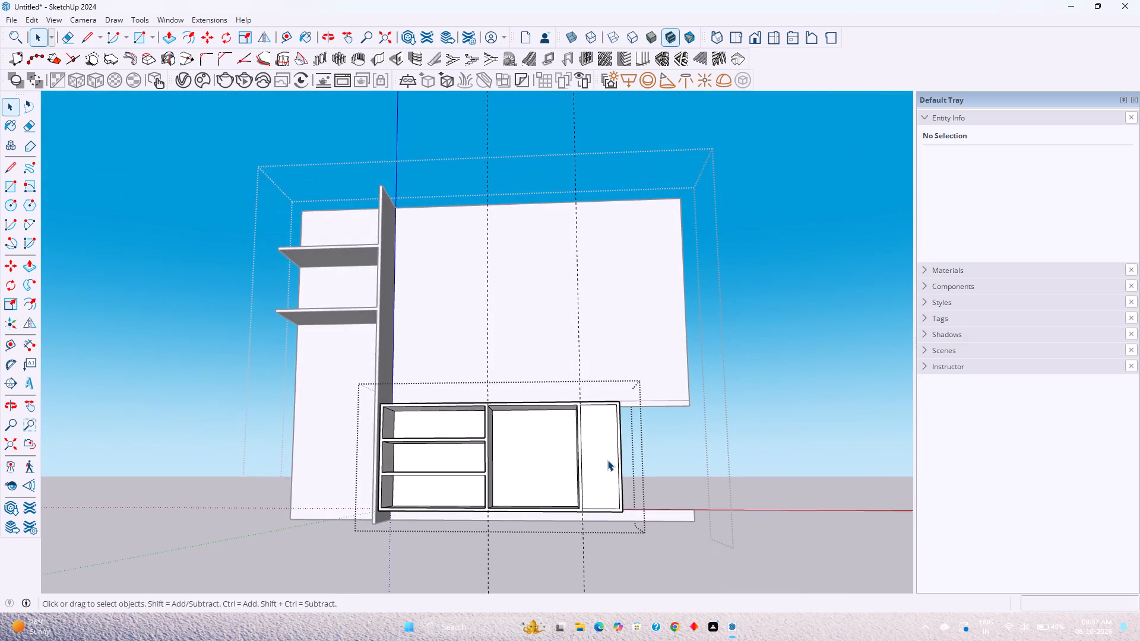
scroll(607, 460, "up", 3)
middle_click_drag(607, 460, 518, 583)
scroll(579, 516, "up", 5)
middle_click_drag(566, 517, 583, 501)
left_click(590, 328)
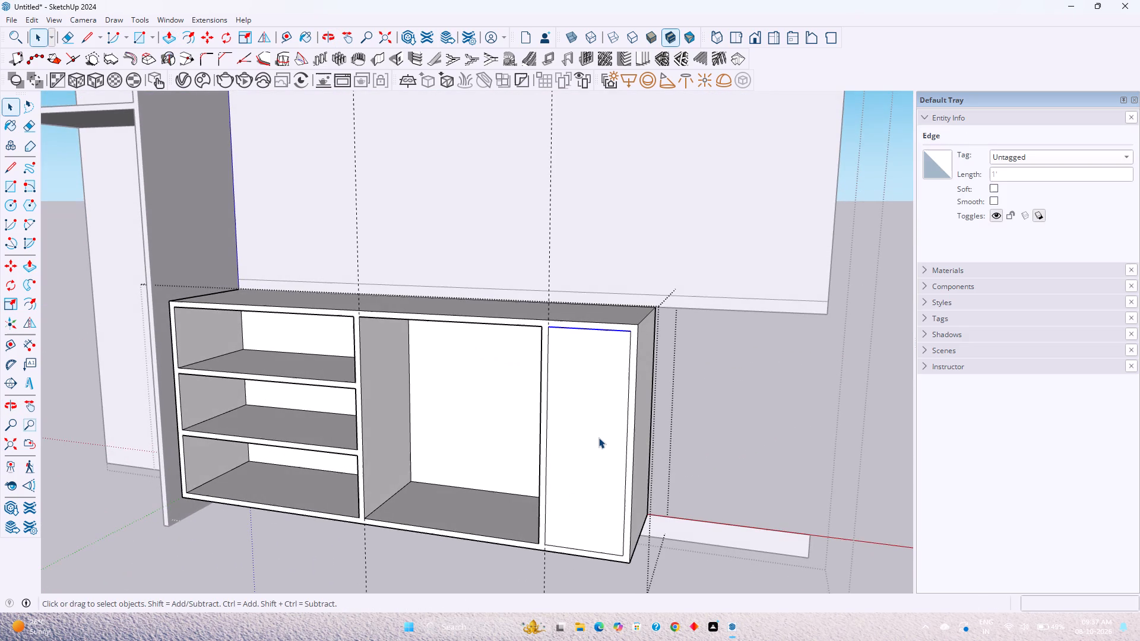
key("m")
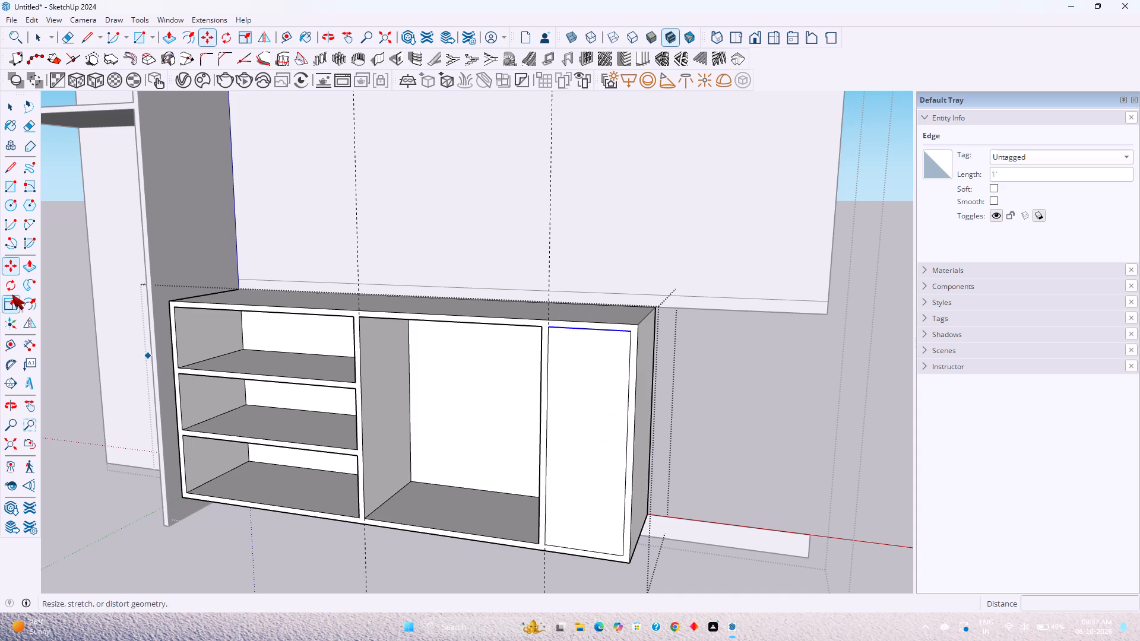
left_click(82, 33)
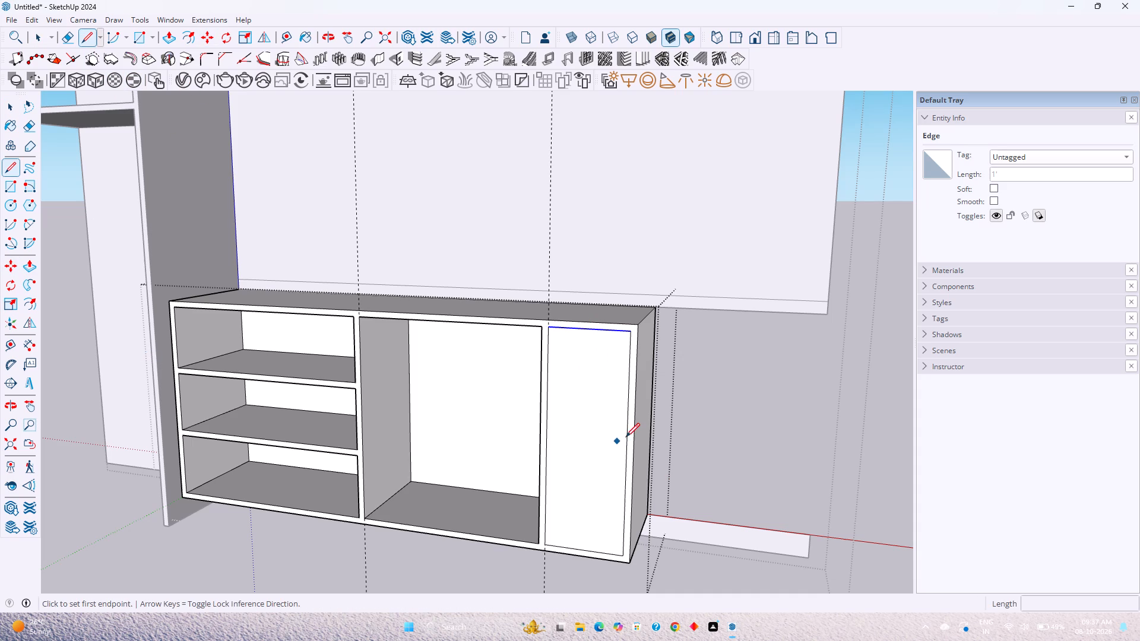
left_click(628, 446)
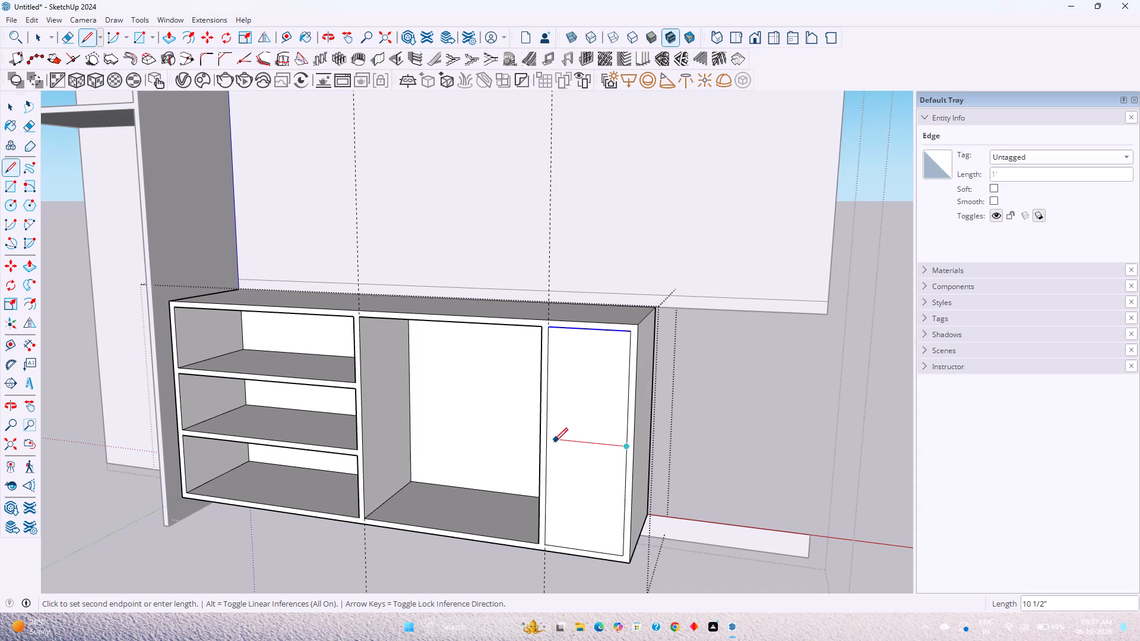
left_click(547, 439)
key("space")
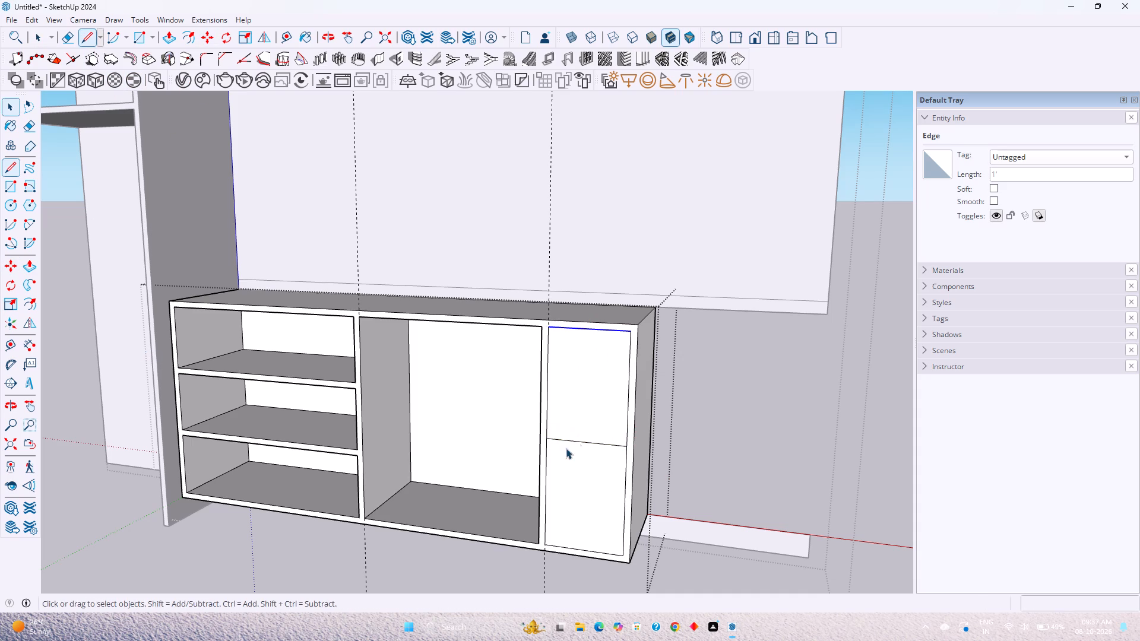
Move the narrow compartment's horizontal divider line up 0.5".
left_click(581, 440)
key("m")
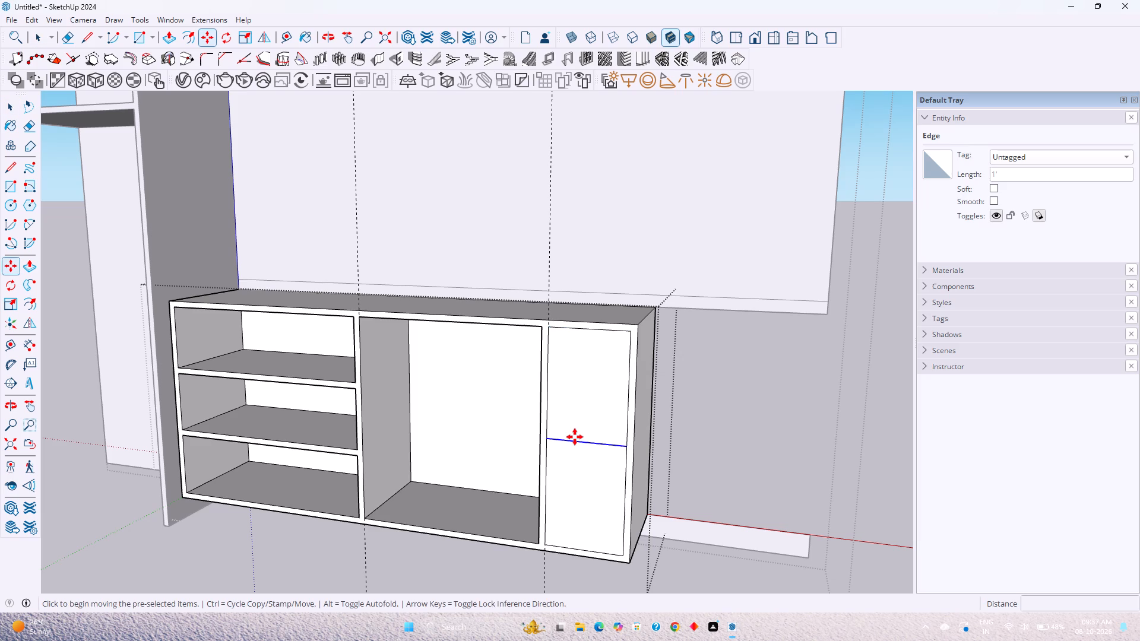
left_click(577, 440)
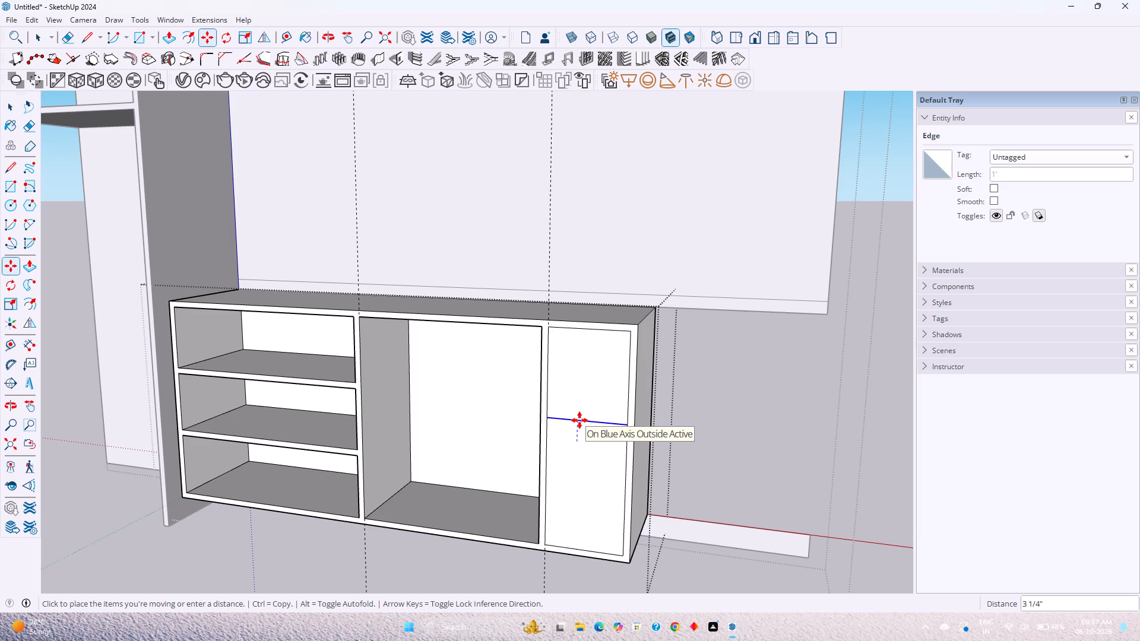
key("Up")
type("0.5")
key("Return")
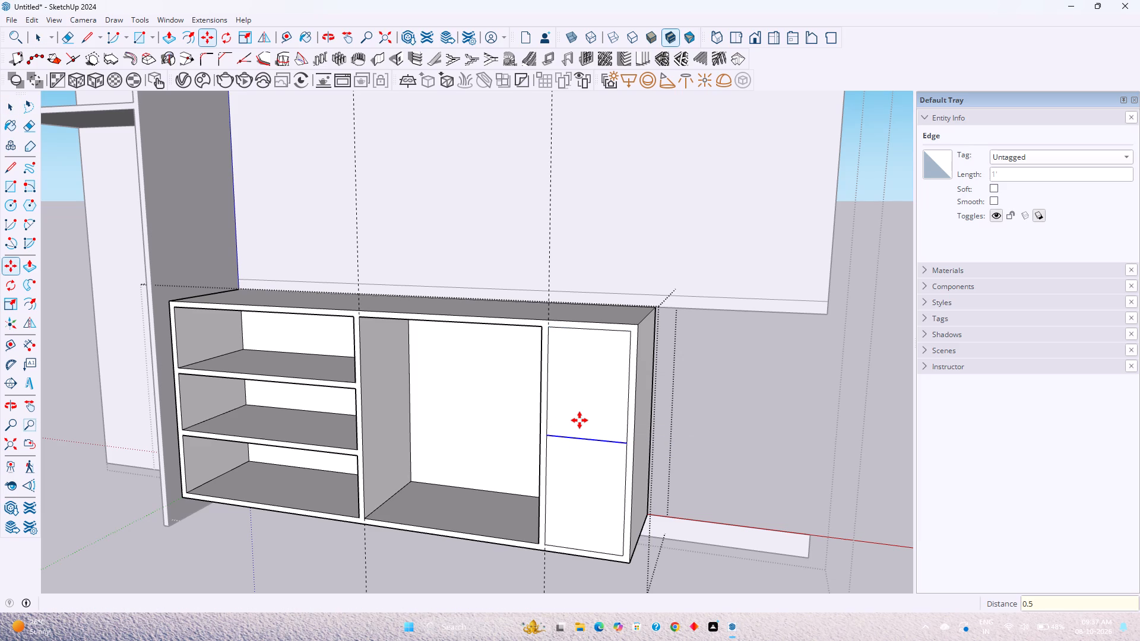
Copy the narrow compartment's divider line 1" down to outline a 1" thick shelf.
left_click(591, 442)
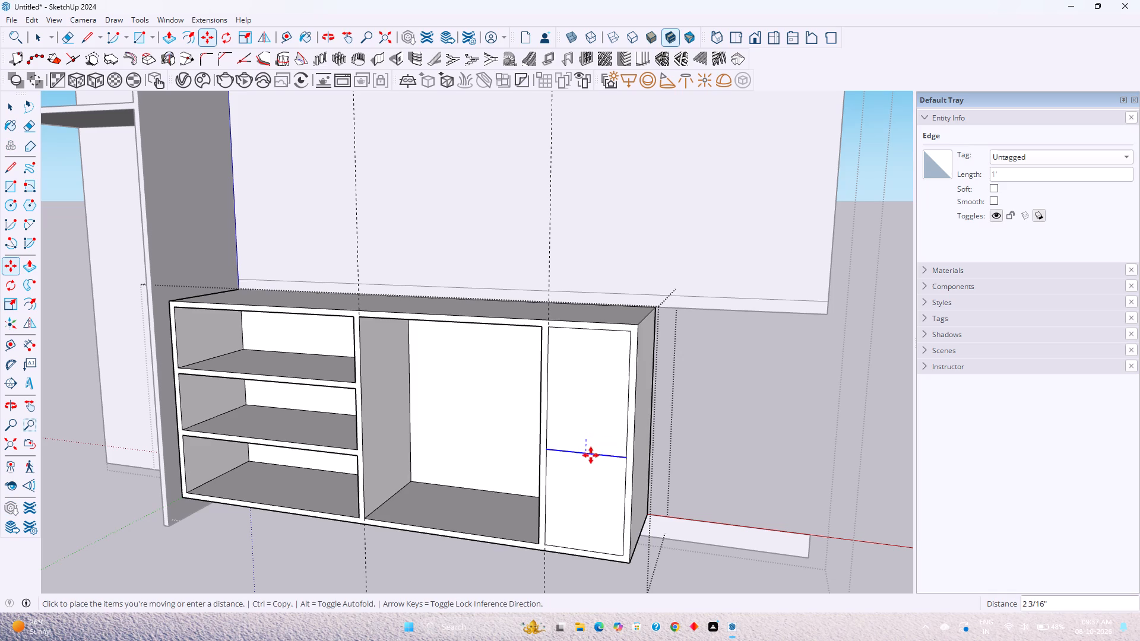
key("Up")
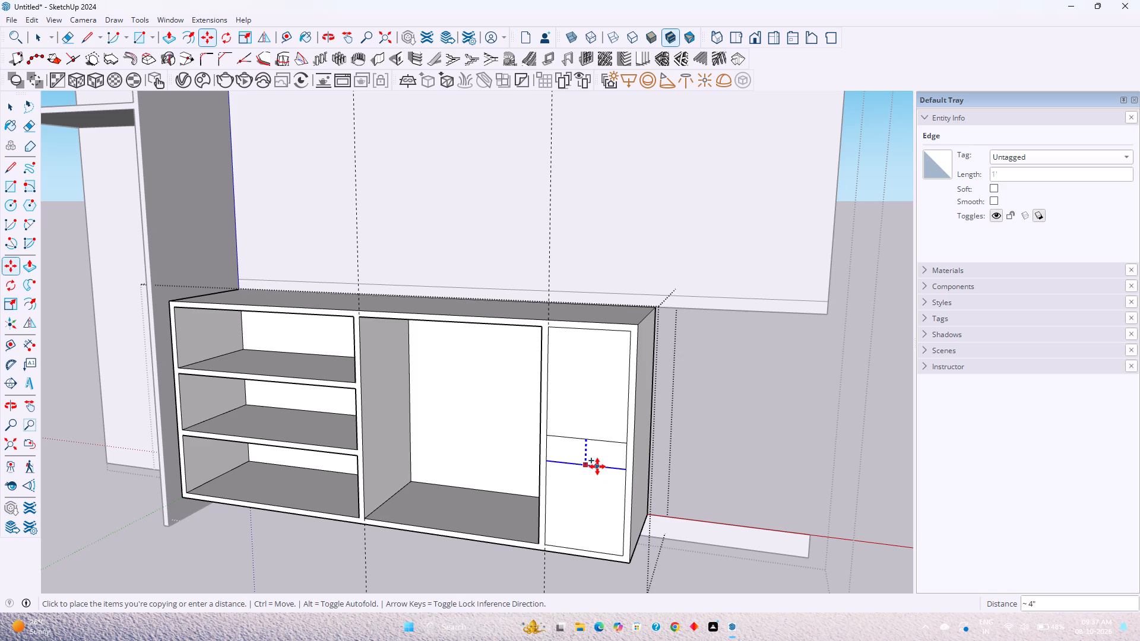
key("1")
key("Return")
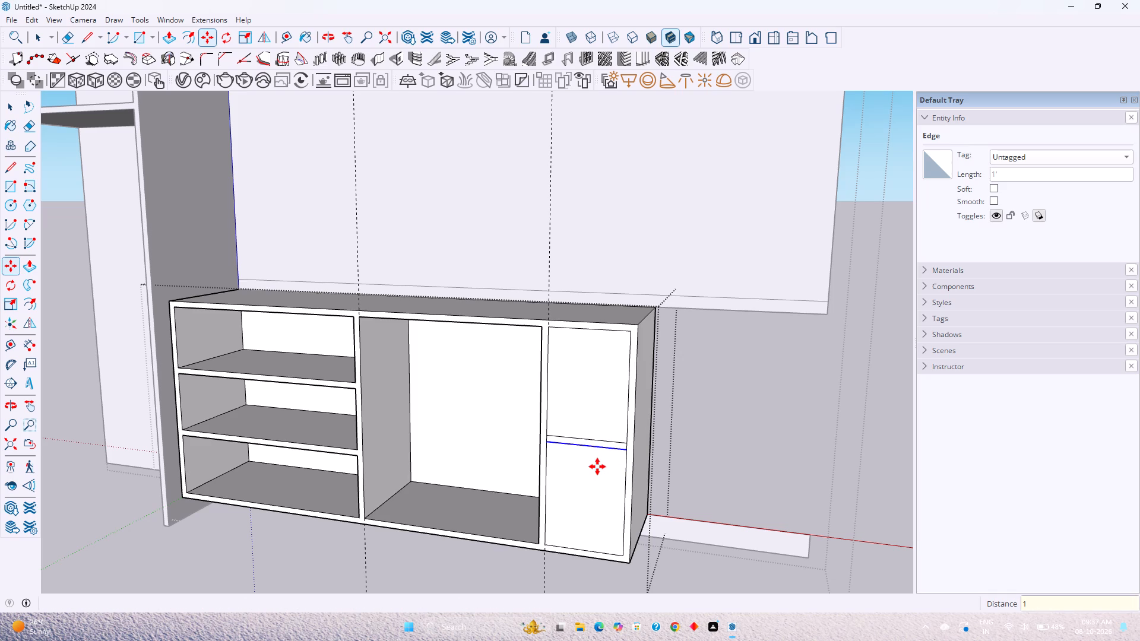
Erase the short vertical segments at both ends of the narrow compartment's shelf strip, together with the vertical guide there.
key("e")
key("Escape")
scroll(644, 434, "up", 8)
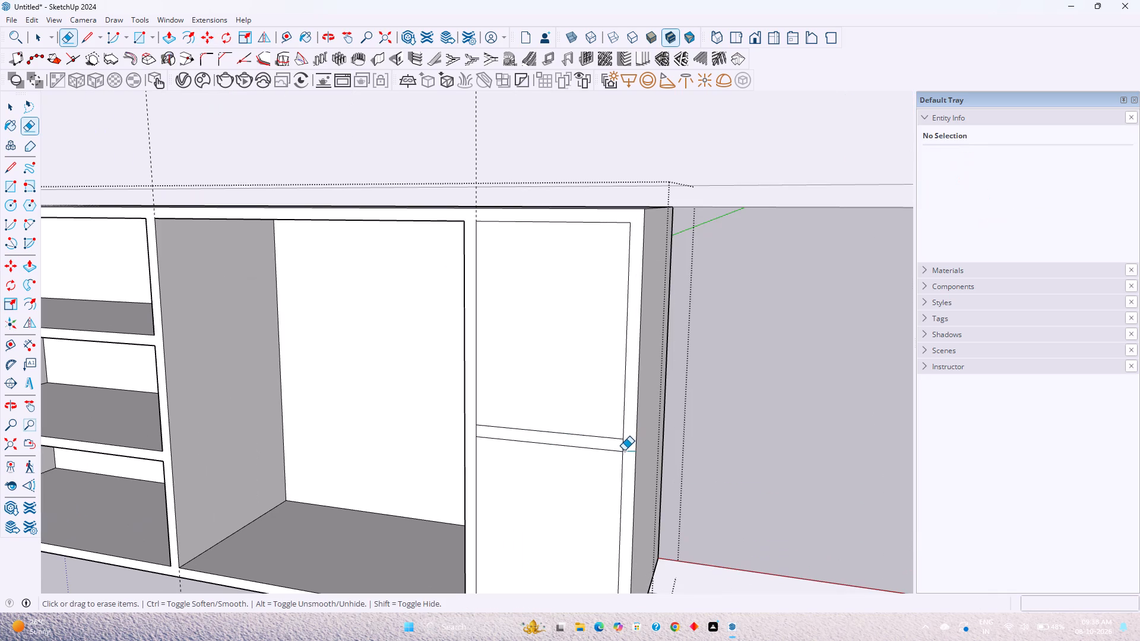
left_click(624, 446)
left_click(477, 431)
Push the lower and upper faces of the narrow end compartment inward by the same depth as the other compartments.
scroll(511, 517, "down", 3)
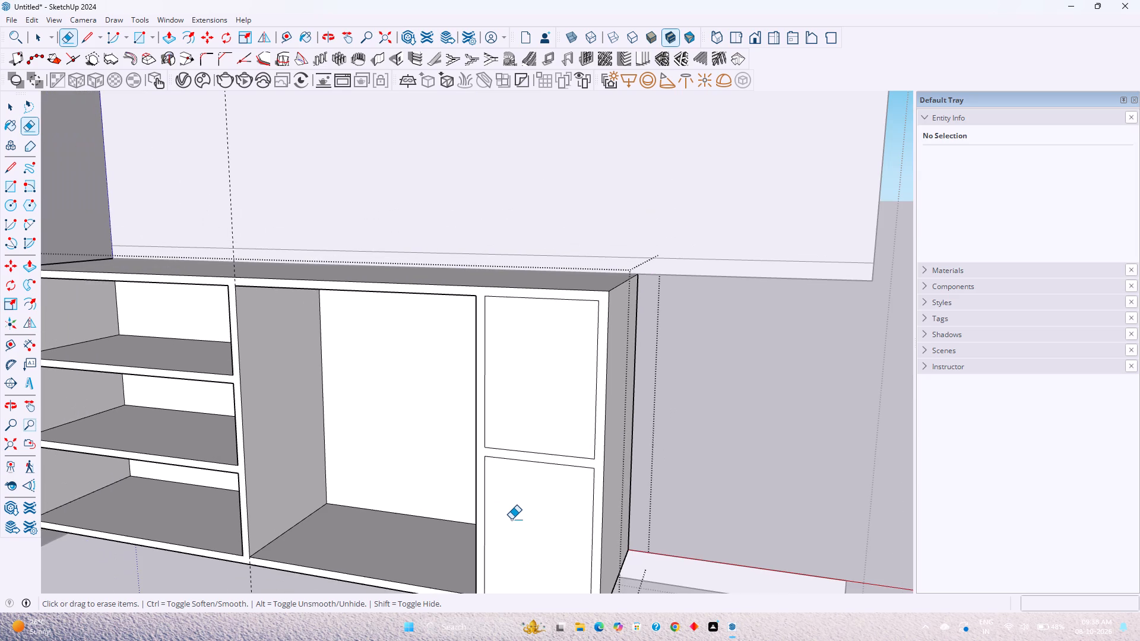
key("p")
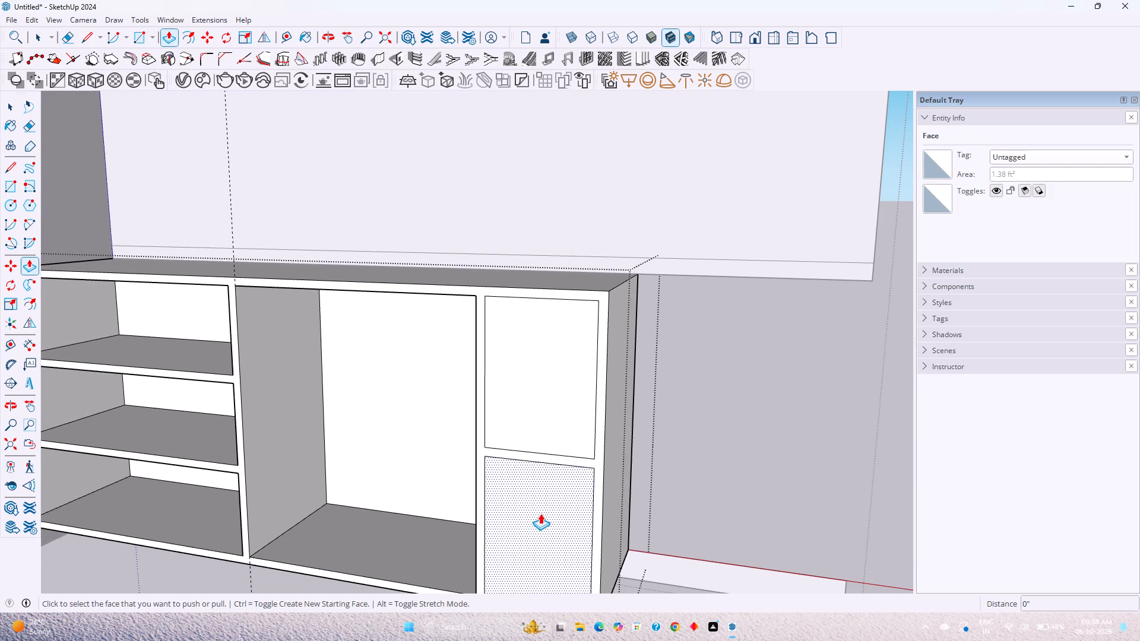
double_click(540, 513)
double_click(515, 403)
key("space")
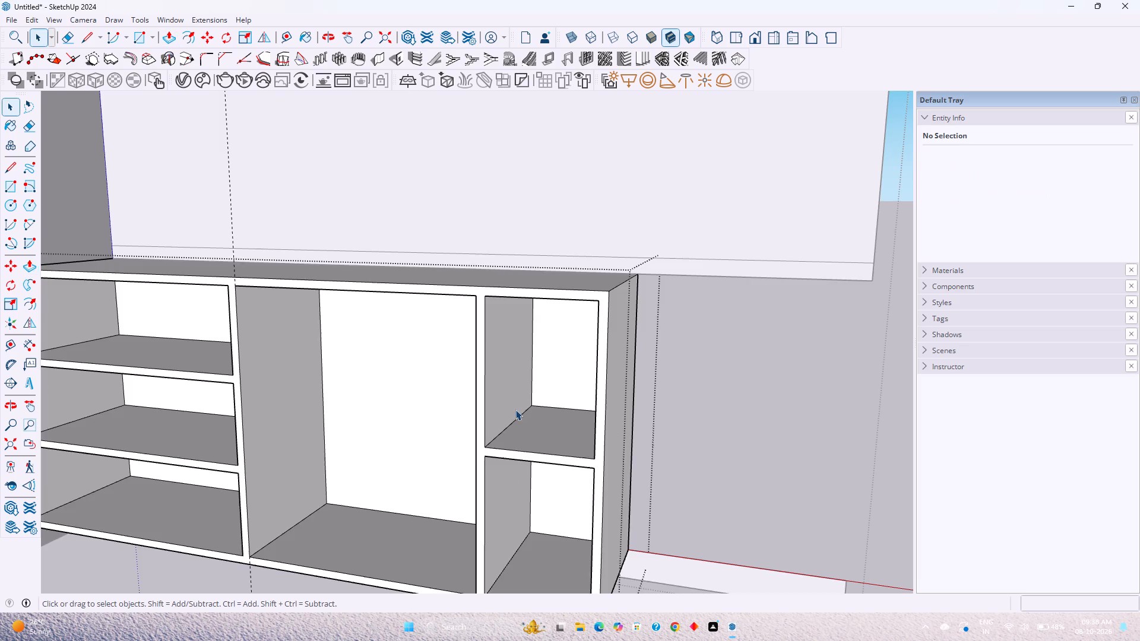
Delete the remaining vertical guide line between the three-row and middle compartments.
scroll(515, 411, "down", 8)
middle_click_drag(503, 462, 601, 442)
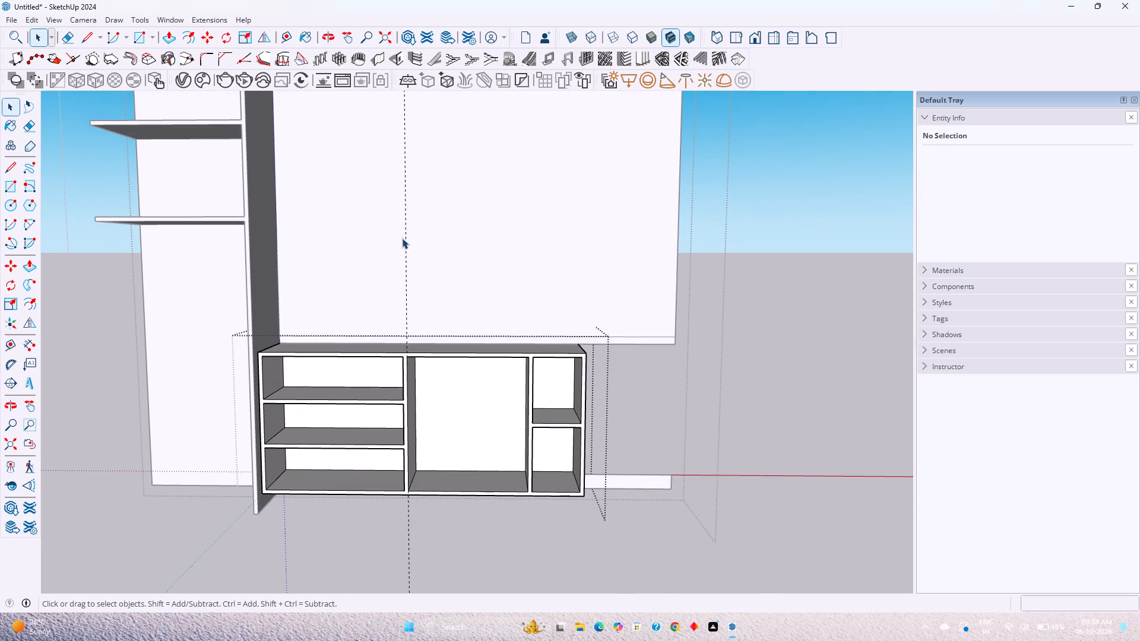
left_click(406, 235)
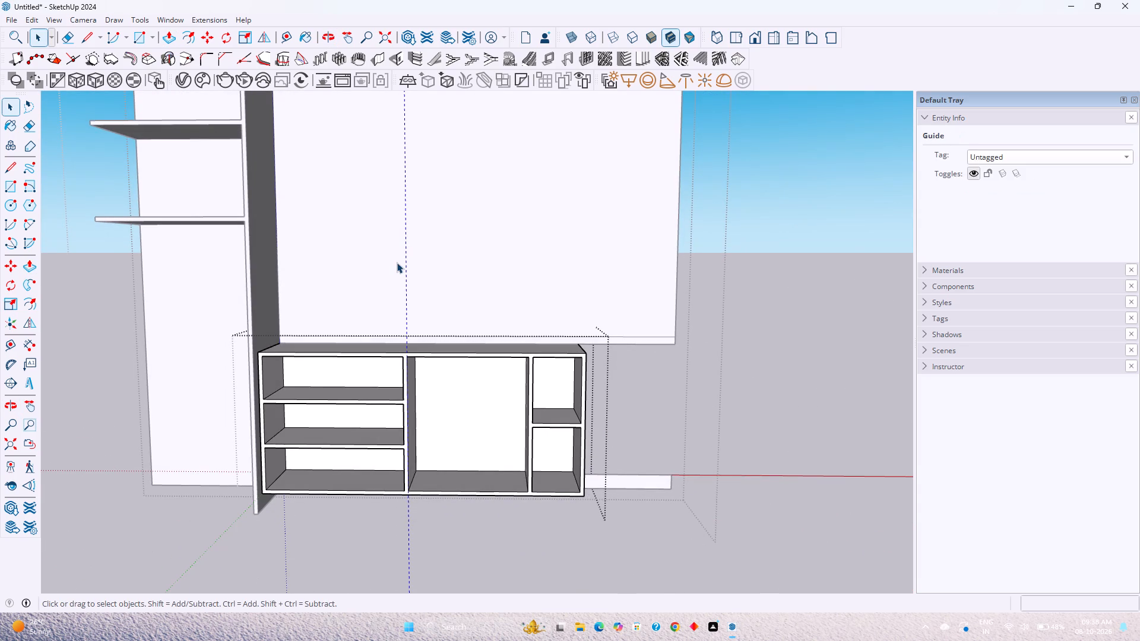
key("Delete")
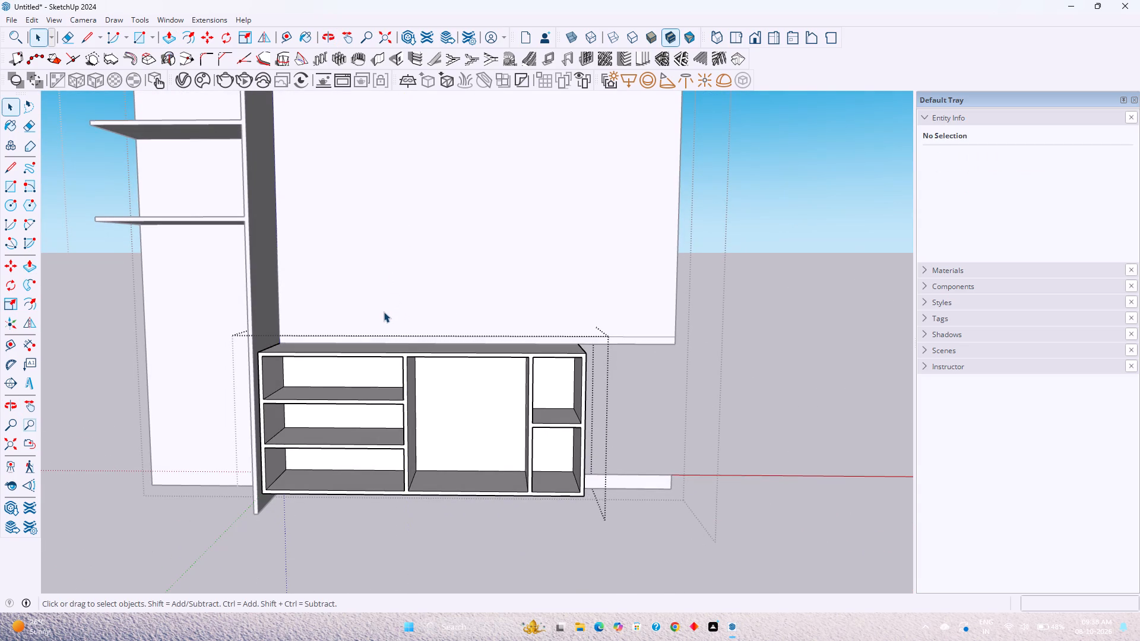
Close the base cabinet group to finish editing it.
scroll(341, 500, "down", 1)
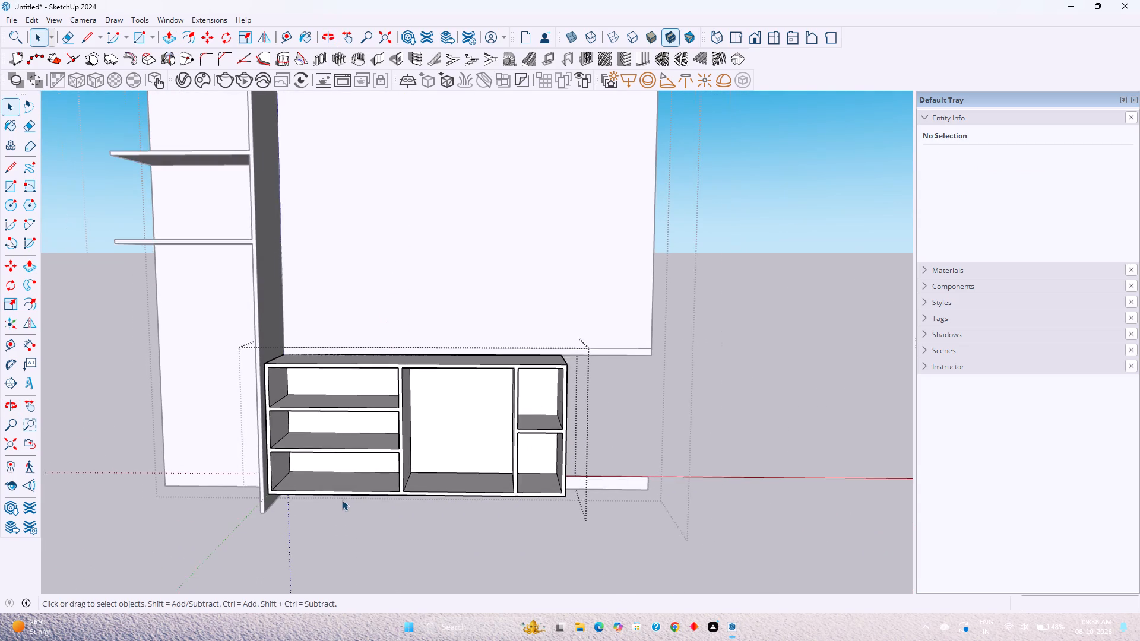
scroll(342, 500, "down", 2)
scroll(374, 504, "up", 5)
middle_click_drag(439, 509, 367, 503)
scroll(365, 499, "down", 2)
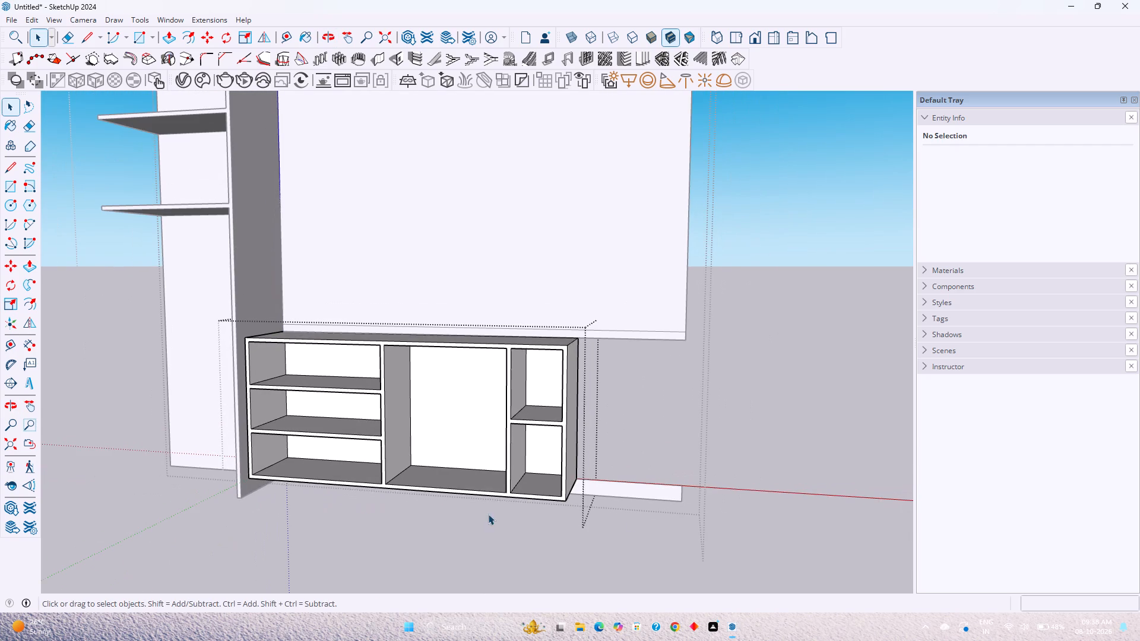
left_click(648, 532)
Examine the base cabinet's open shelves and compartments from several angles.
scroll(669, 534, "down", 1)
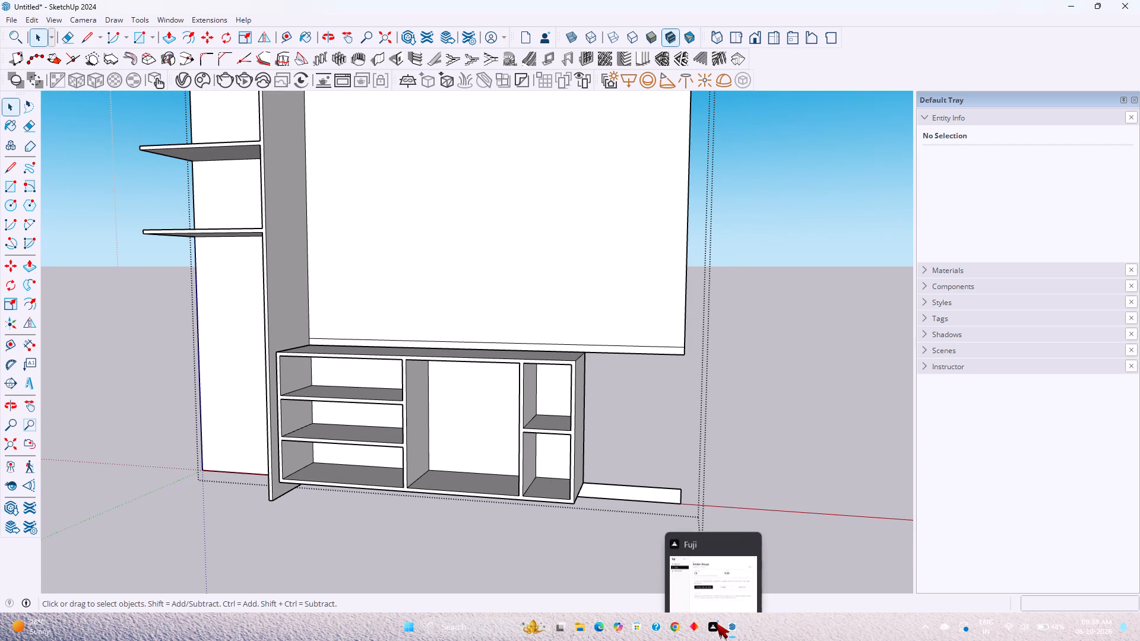
scroll(487, 408, "up", 2)
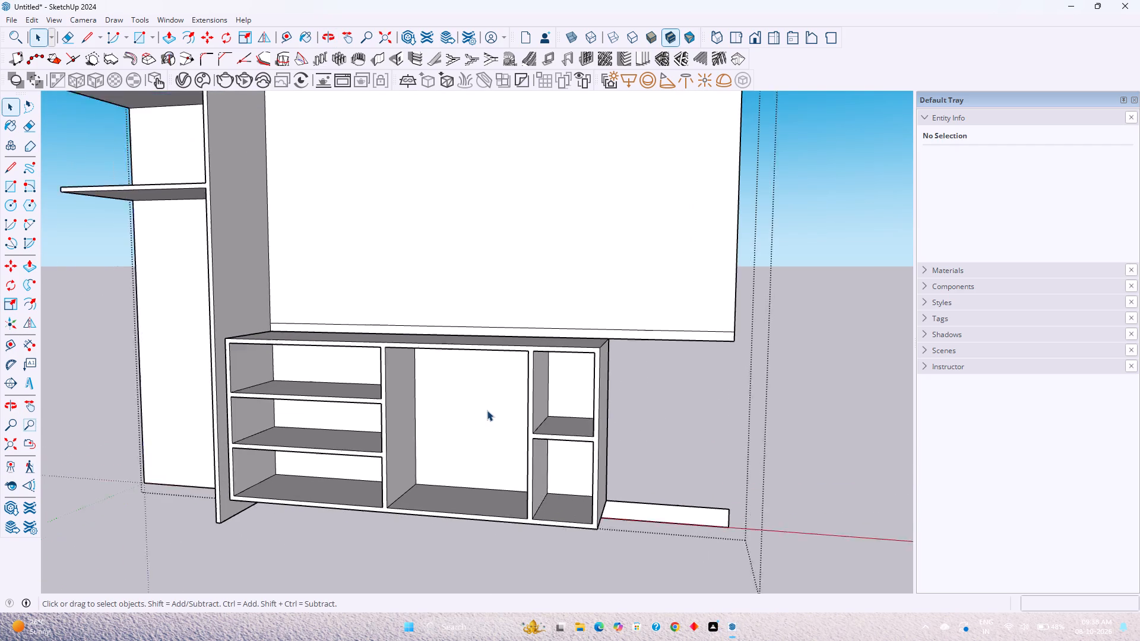
scroll(487, 410, "up", 1)
scroll(487, 411, "down", 2)
middle_click_drag(486, 411, 523, 499)
scroll(485, 489, "up", 3)
middle_click_drag(485, 489, 368, 461)
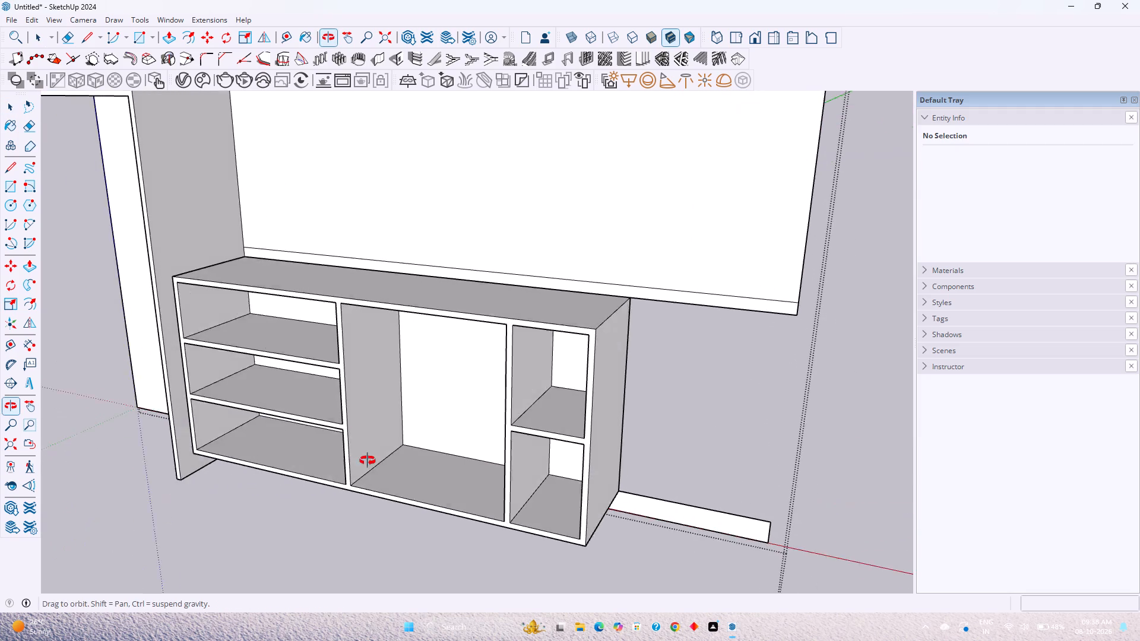
middle_click_drag(368, 461, 347, 440)
scroll(347, 440, "down", 2)
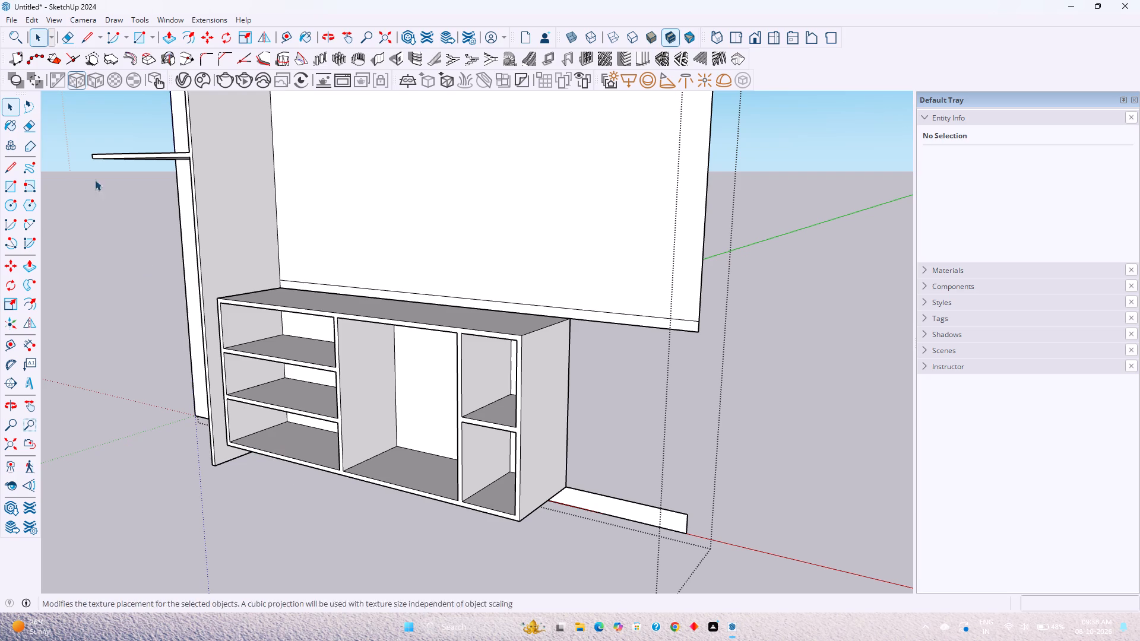
Draw a rectangle about 3' wide covering the opening of the top row in the three-row compartment.
left_click(134, 30)
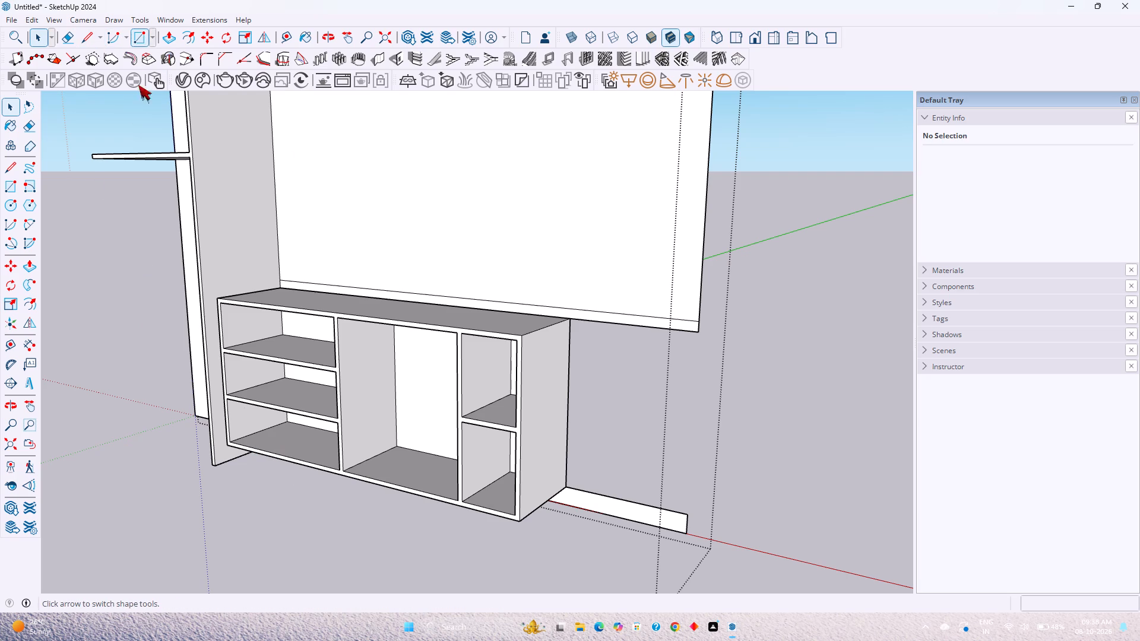
scroll(189, 307, "up", 3)
scroll(245, 309, "up", 4)
middle_click_drag(232, 304, 300, 281)
left_click(313, 269)
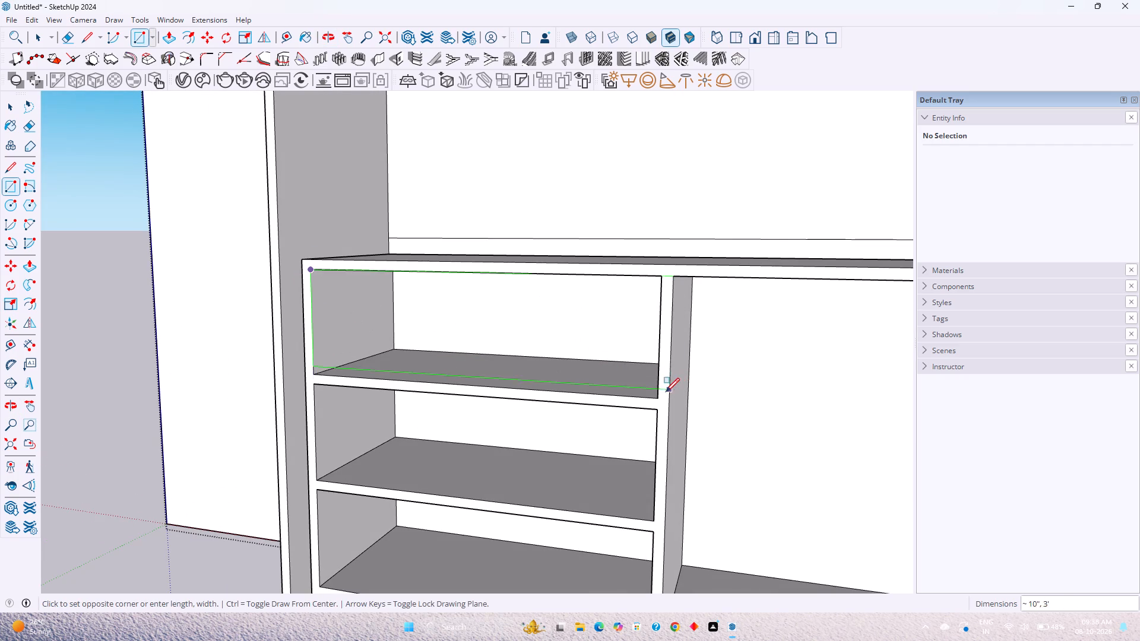
left_click(657, 397)
Turn the rectangle's face and edges into a component named 1.
key("space")
left_click(525, 370)
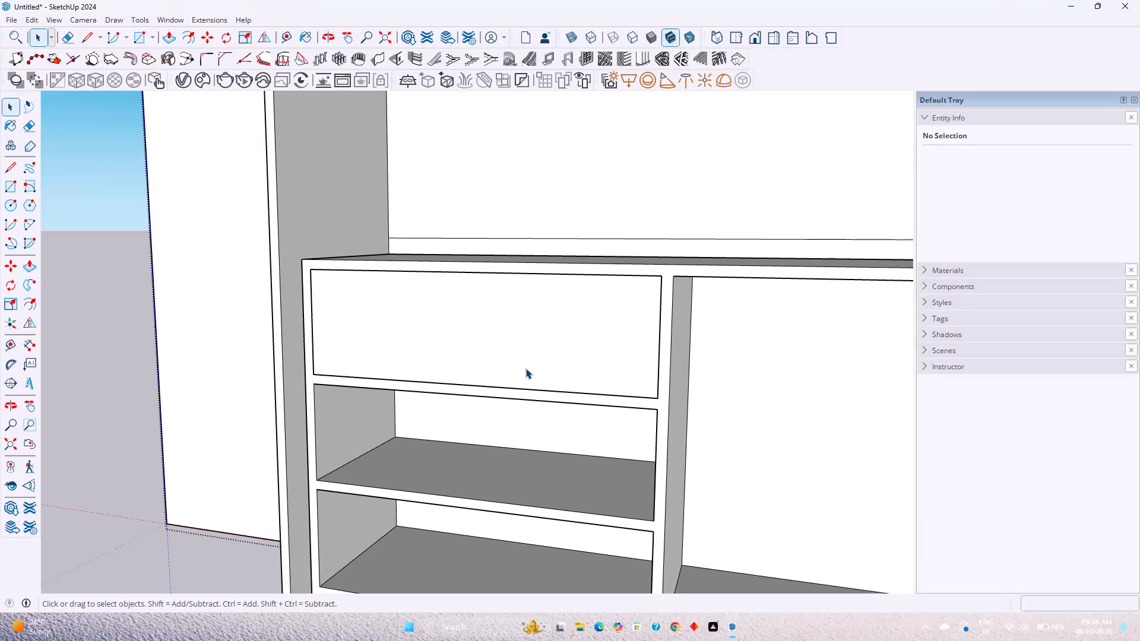
double_click(523, 354)
right_click(523, 354)
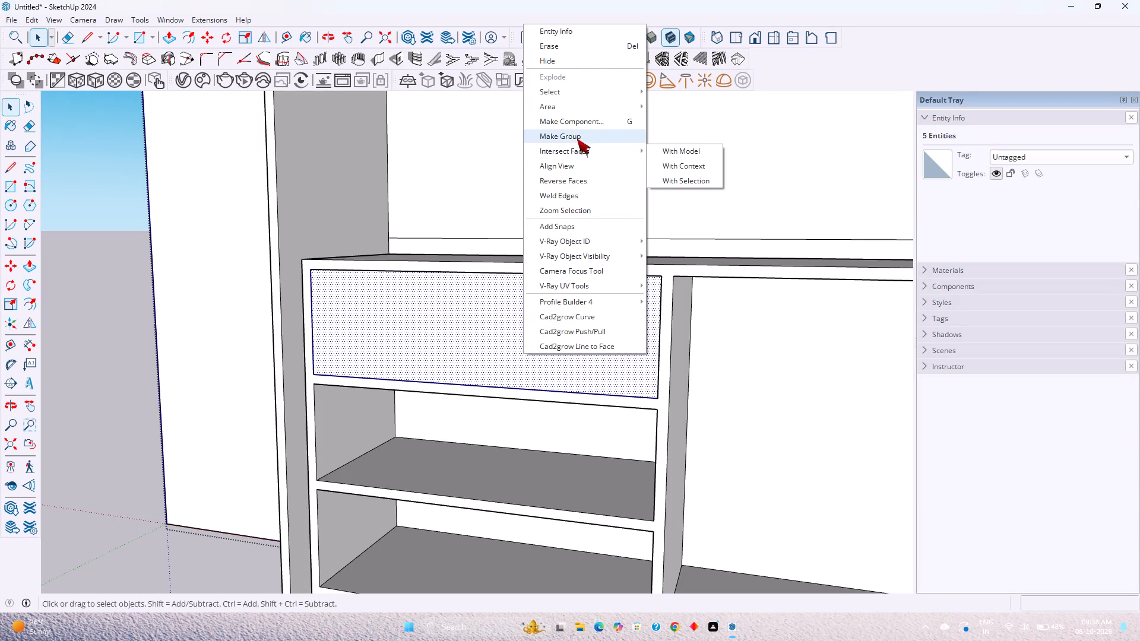
left_click(580, 123)
key("1")
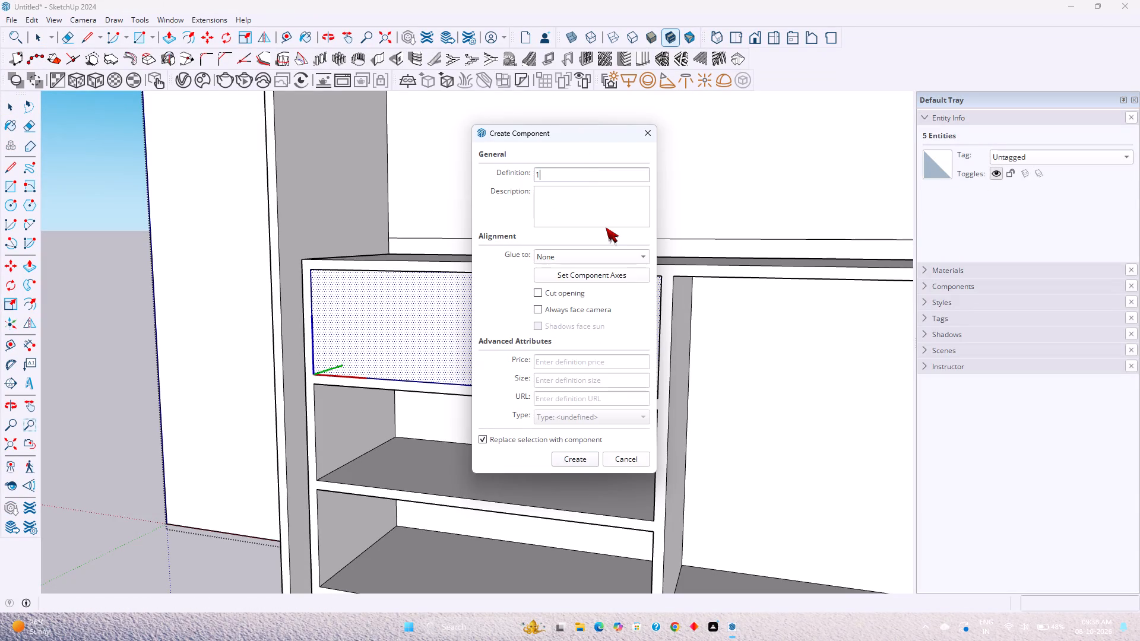
key("Return")
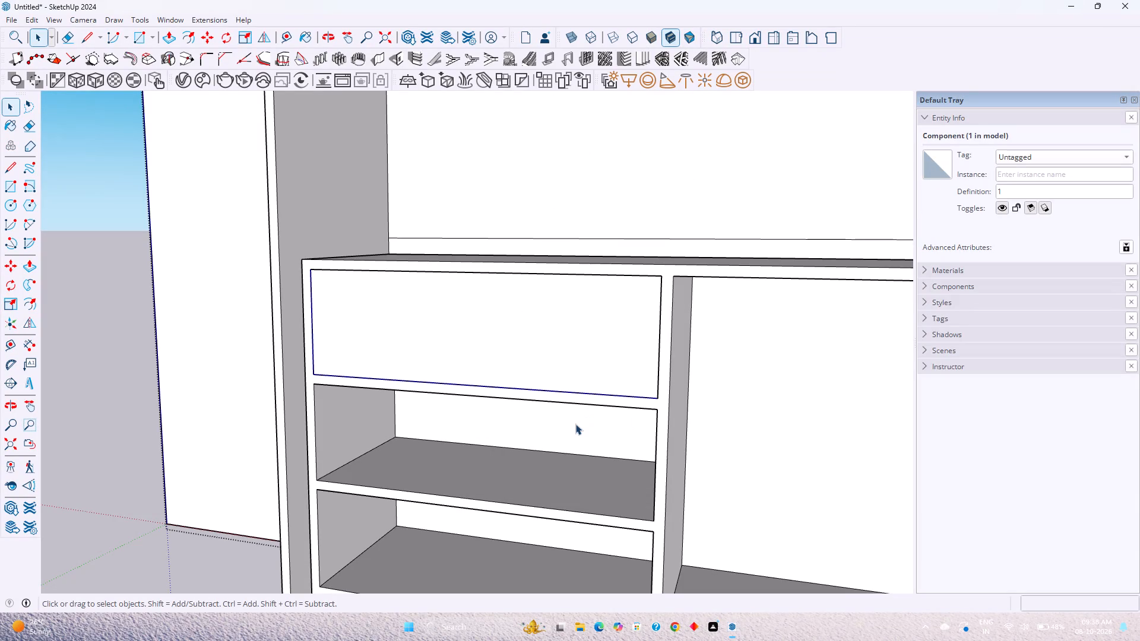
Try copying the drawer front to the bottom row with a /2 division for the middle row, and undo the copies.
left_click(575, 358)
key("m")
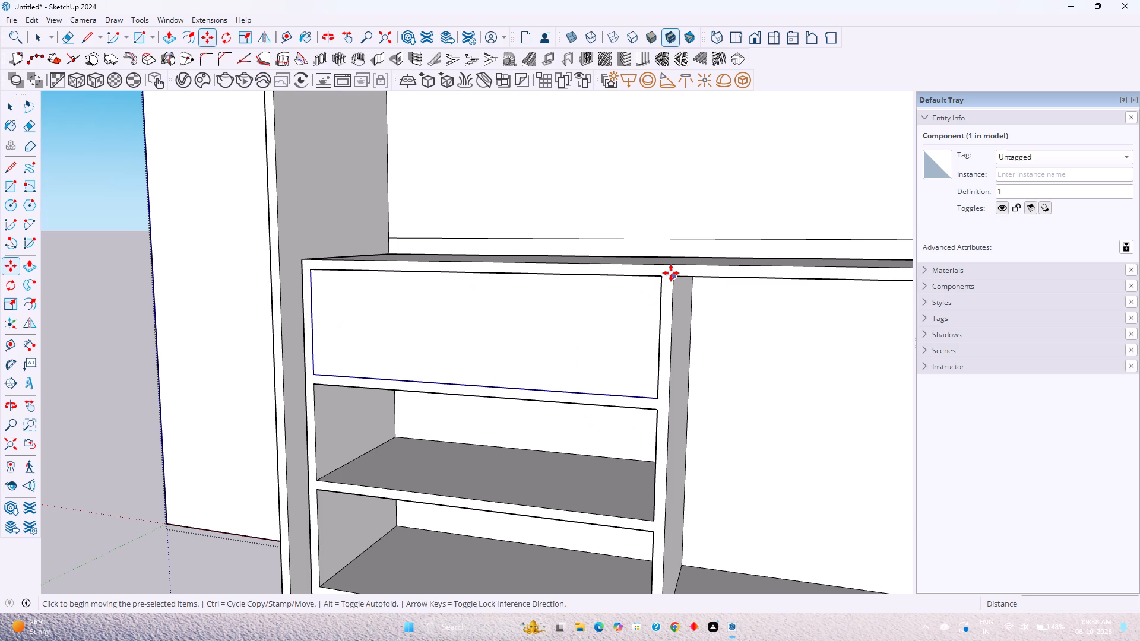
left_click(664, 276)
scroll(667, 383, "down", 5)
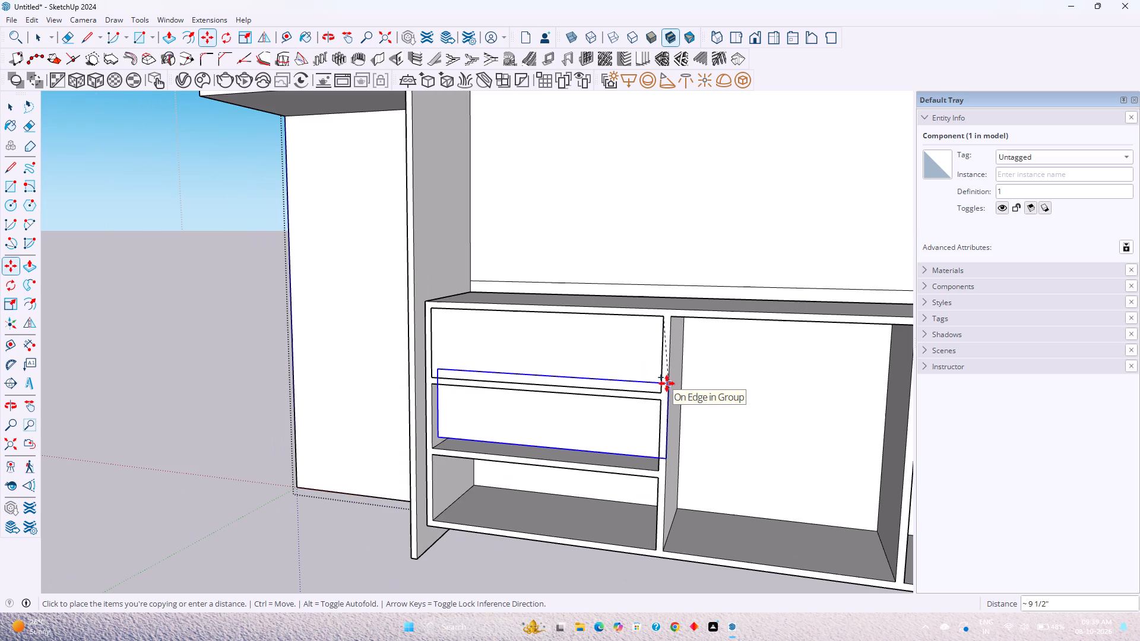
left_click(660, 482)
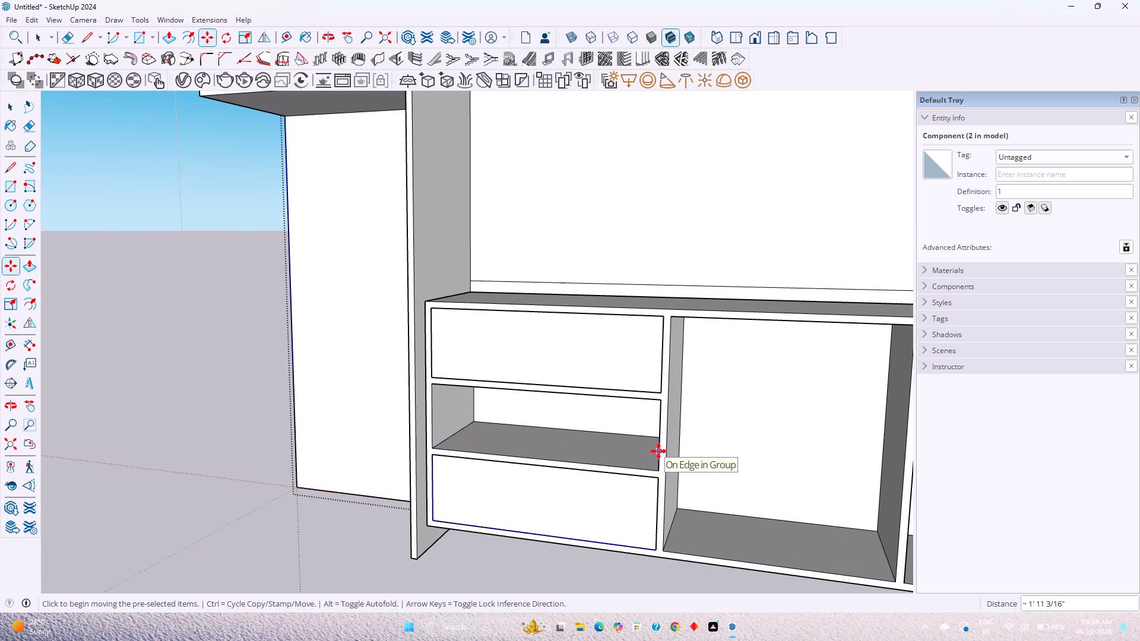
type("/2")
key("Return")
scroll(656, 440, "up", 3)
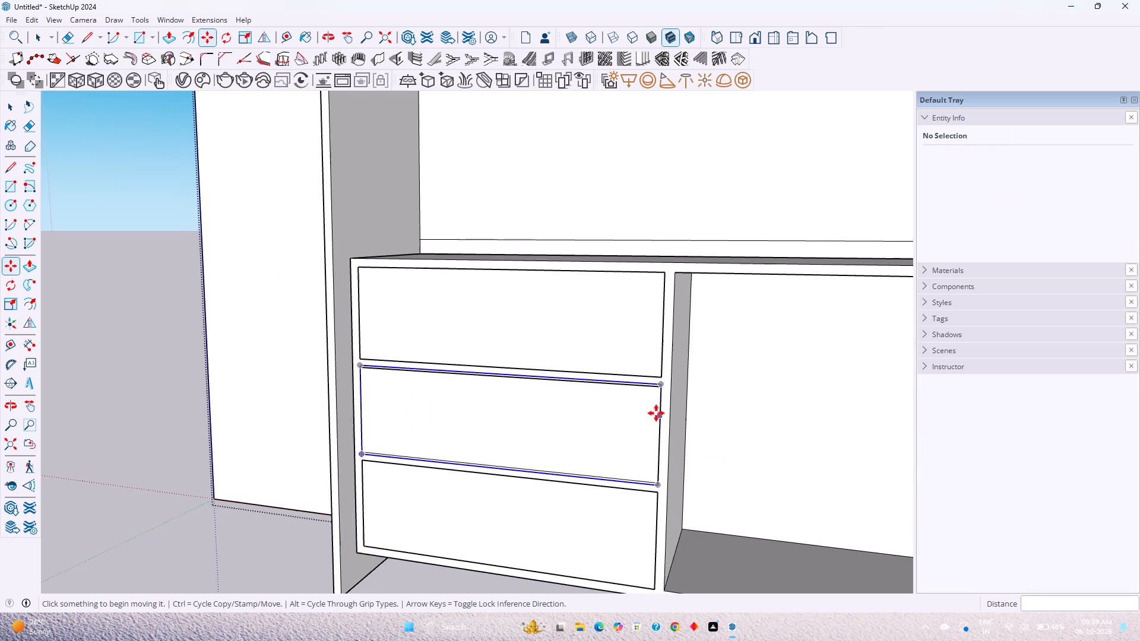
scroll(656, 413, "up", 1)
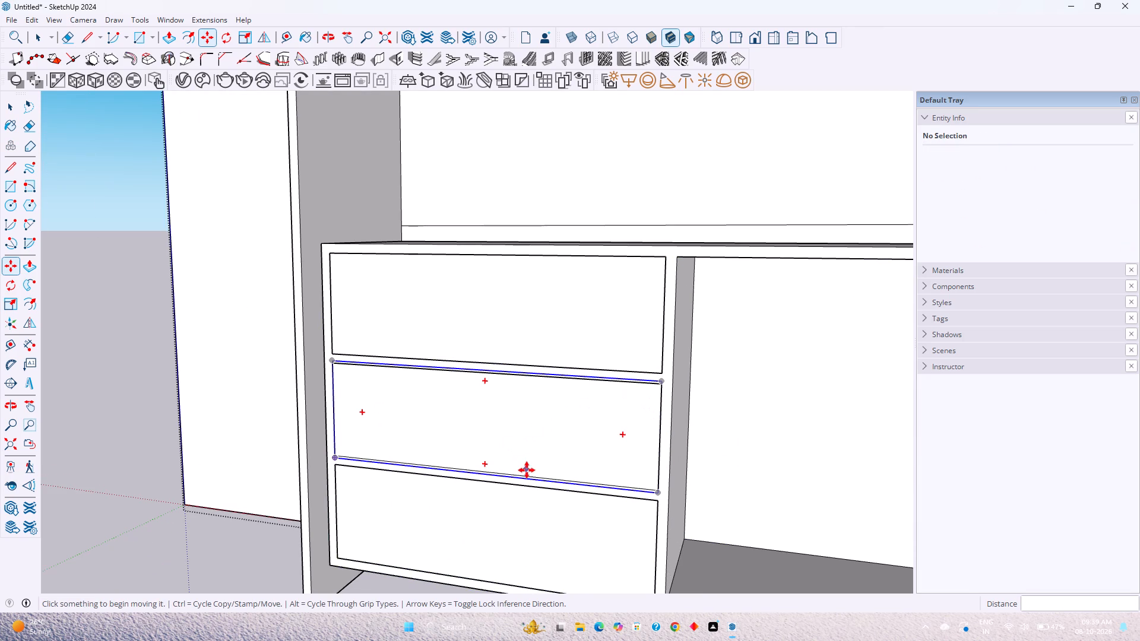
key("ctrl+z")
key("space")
Copy the top drawer front about 11 13/16" down, aligning it with the upper corner of the middle row's opening.
left_click(607, 337)
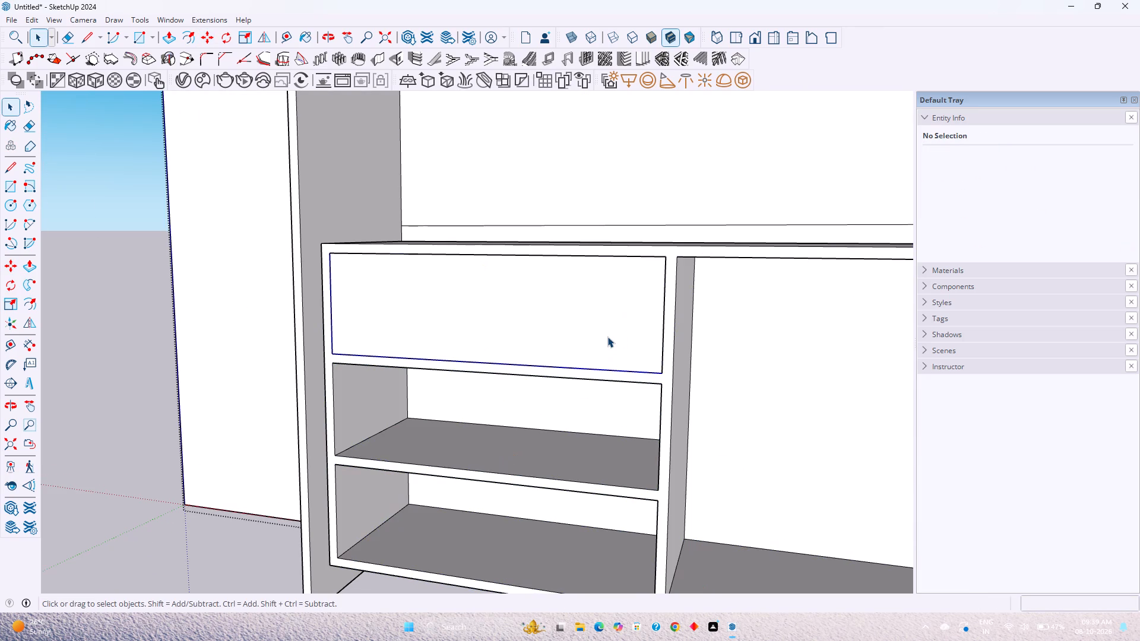
left_click(607, 337)
key("m")
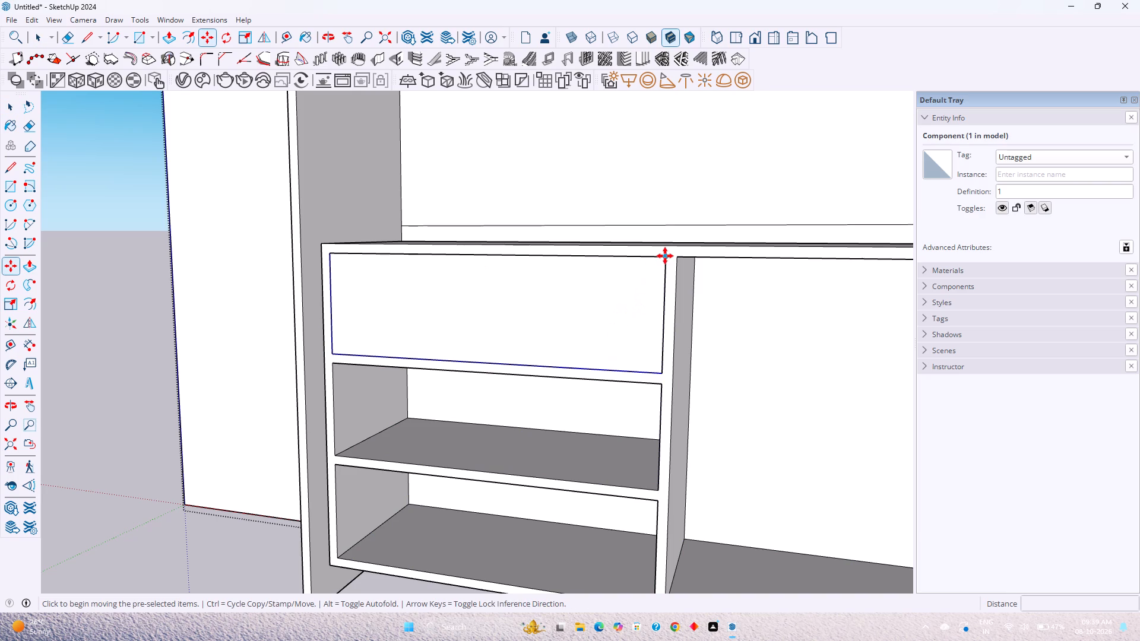
left_click(665, 256)
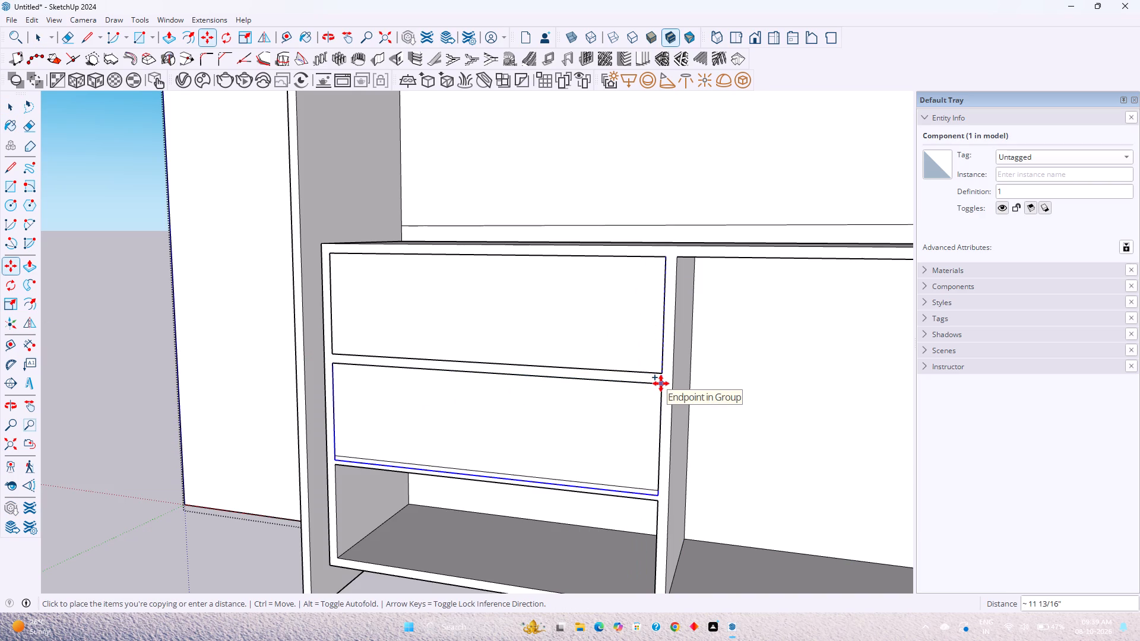
left_click(661, 383)
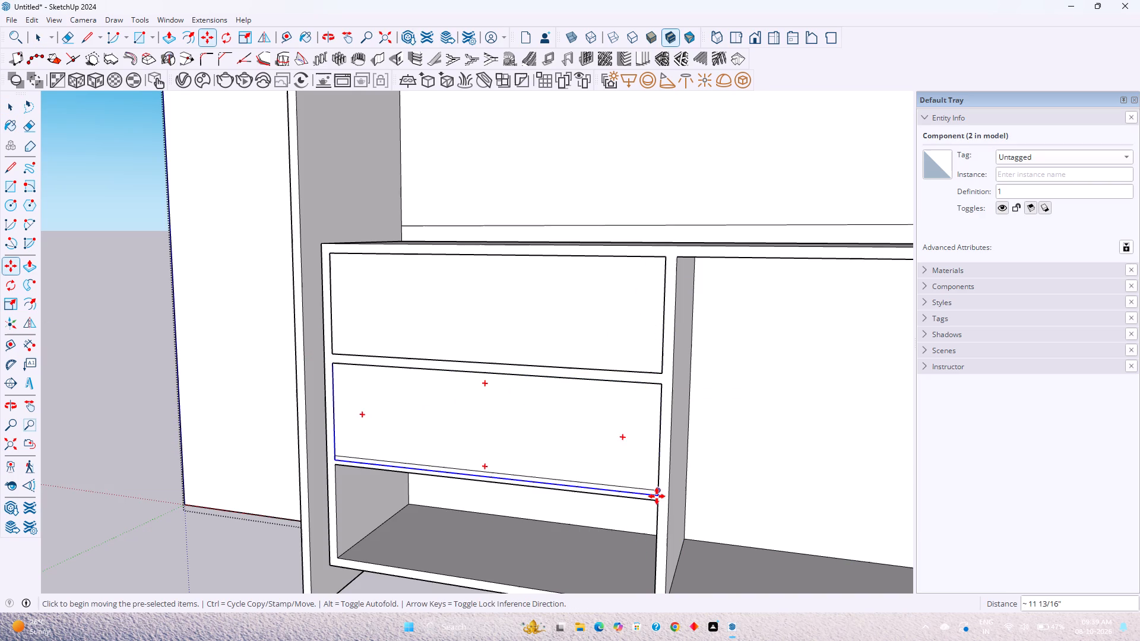
Scale the middle drawer front's height from its lower edge to about 0.95 so it fits the opening.
key("s")
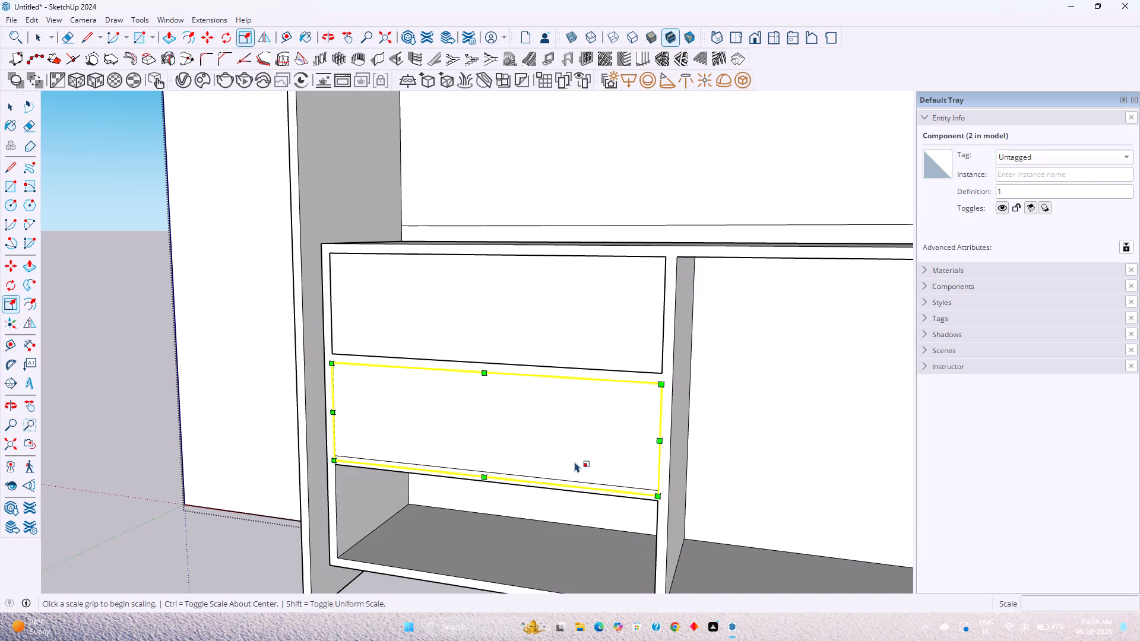
scroll(472, 470, "up", 3)
left_click(494, 476)
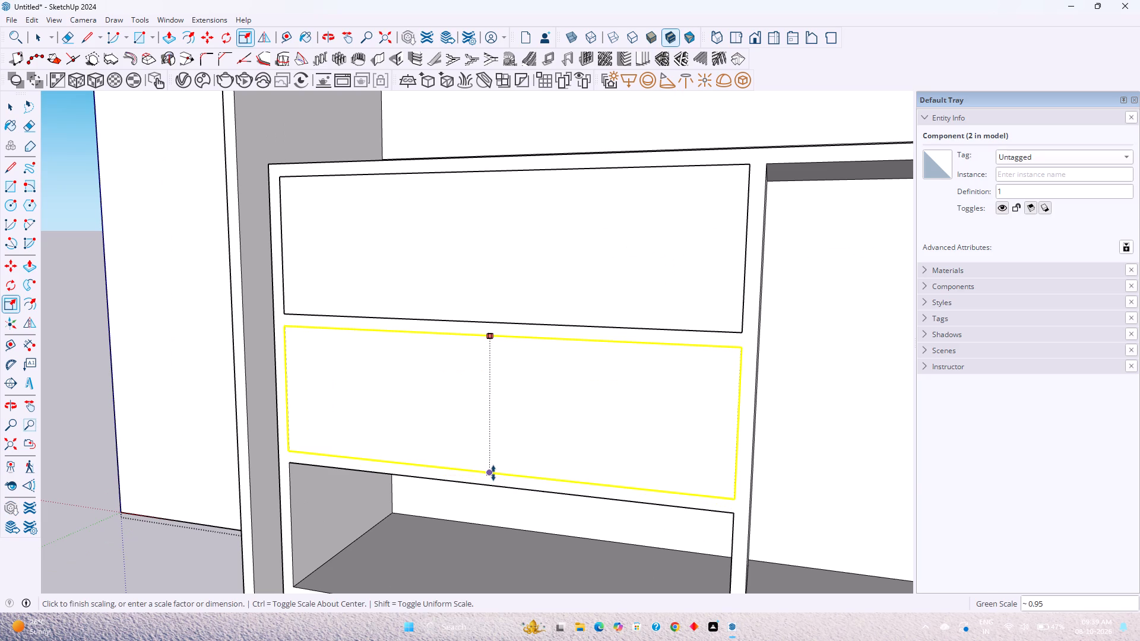
left_click(493, 473)
scroll(505, 405, "down", 4)
key("space")
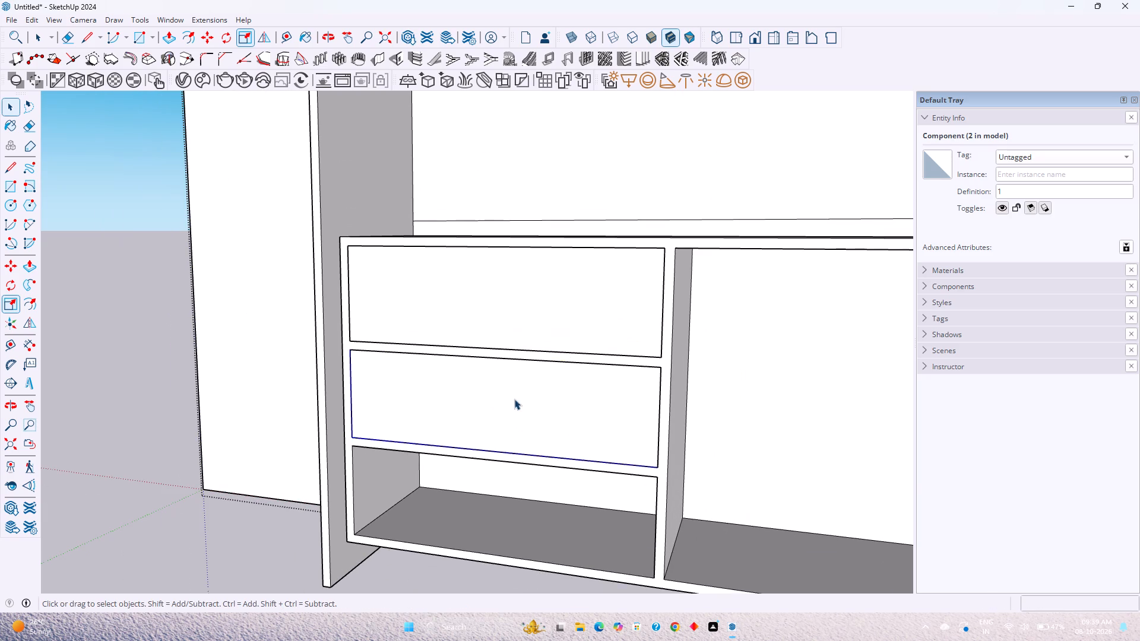
Copy the top drawer front down to cover the bottom row's opening.
left_click(570, 328)
key("m")
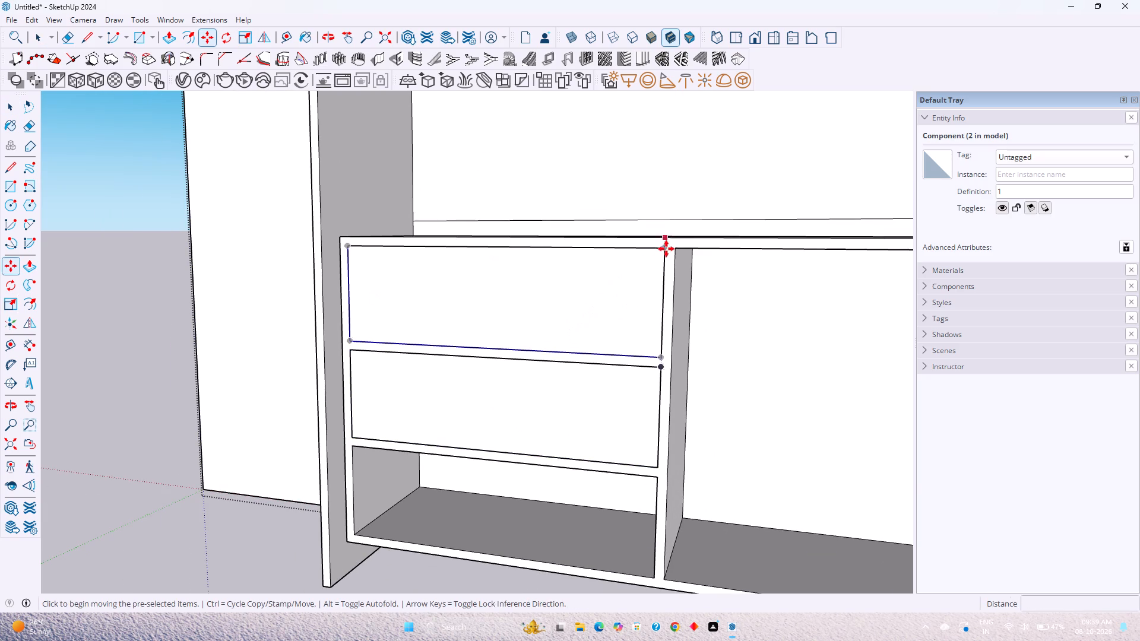
left_click(666, 252)
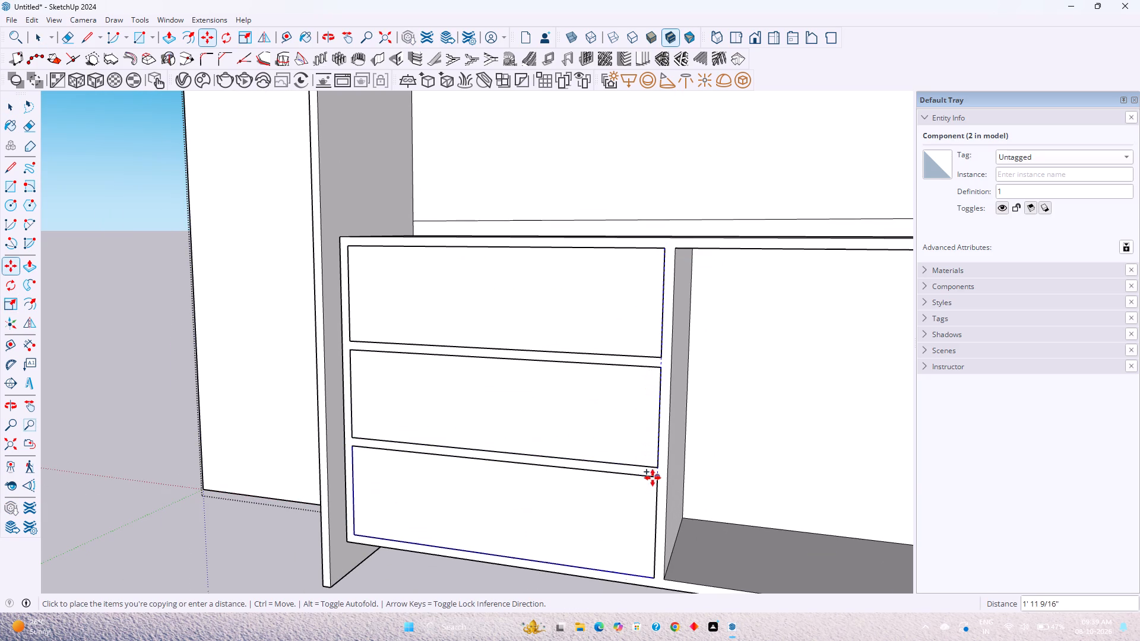
left_click(656, 477)
key("space")
Examine the three drawer fronts and the rest of the base cabinet from several angles.
scroll(541, 472, "down", 3)
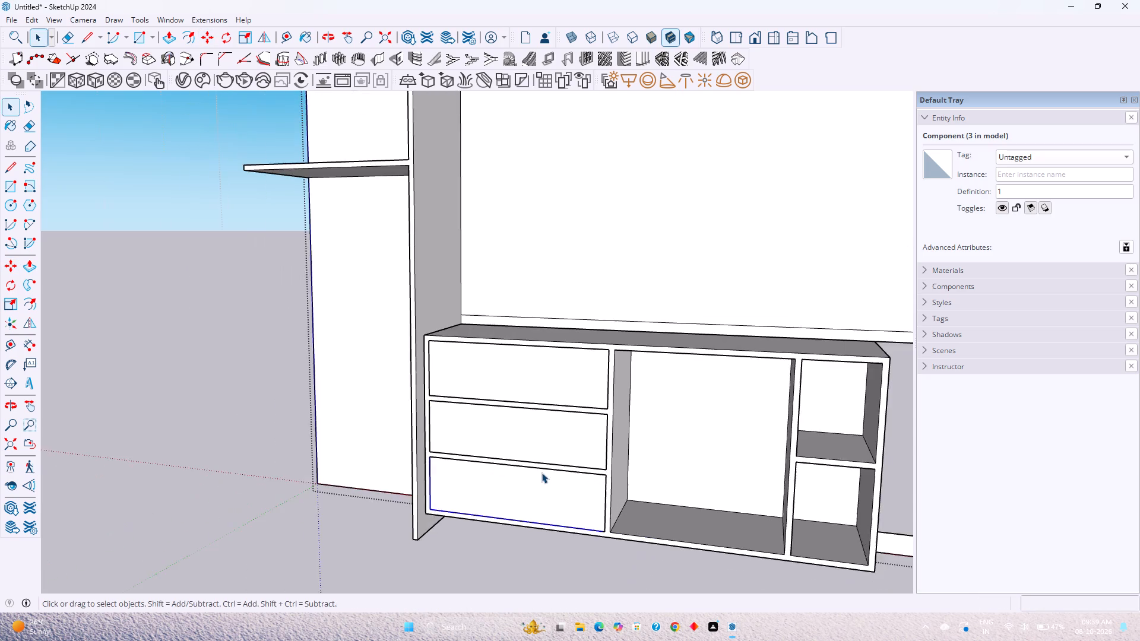
scroll(541, 472, "down", 5)
middle_click_drag(541, 472, 491, 416)
left_click(467, 536)
scroll(482, 513, "down", 4)
middle_click_drag(490, 509, 421, 424, "shift")
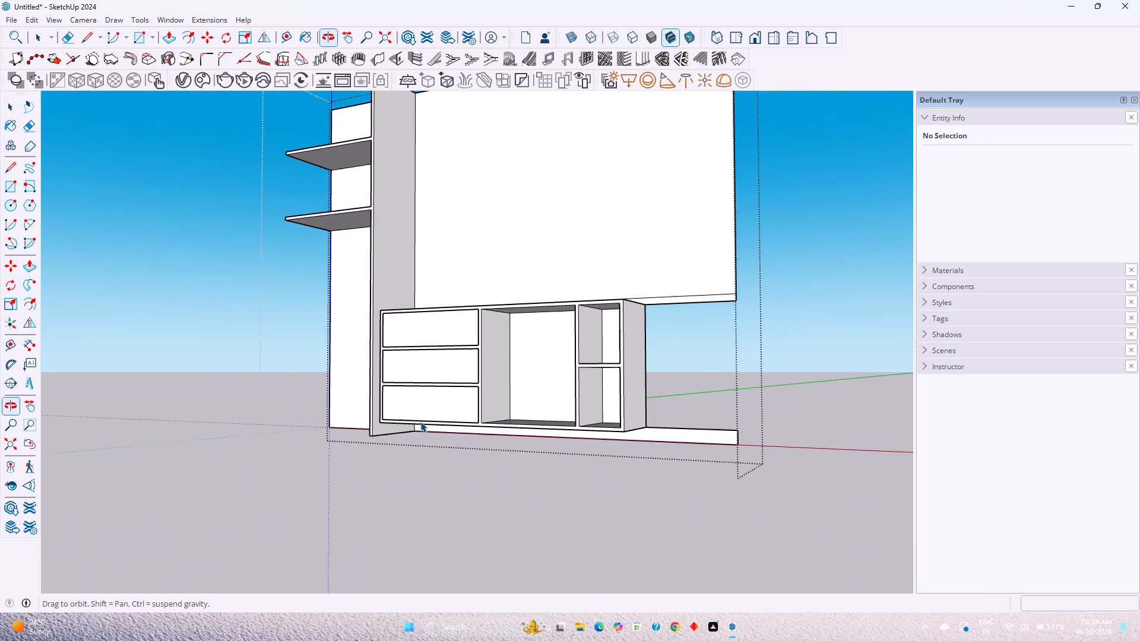
middle_click_drag(422, 419, 487, 469)
scroll(490, 337, "up", 8)
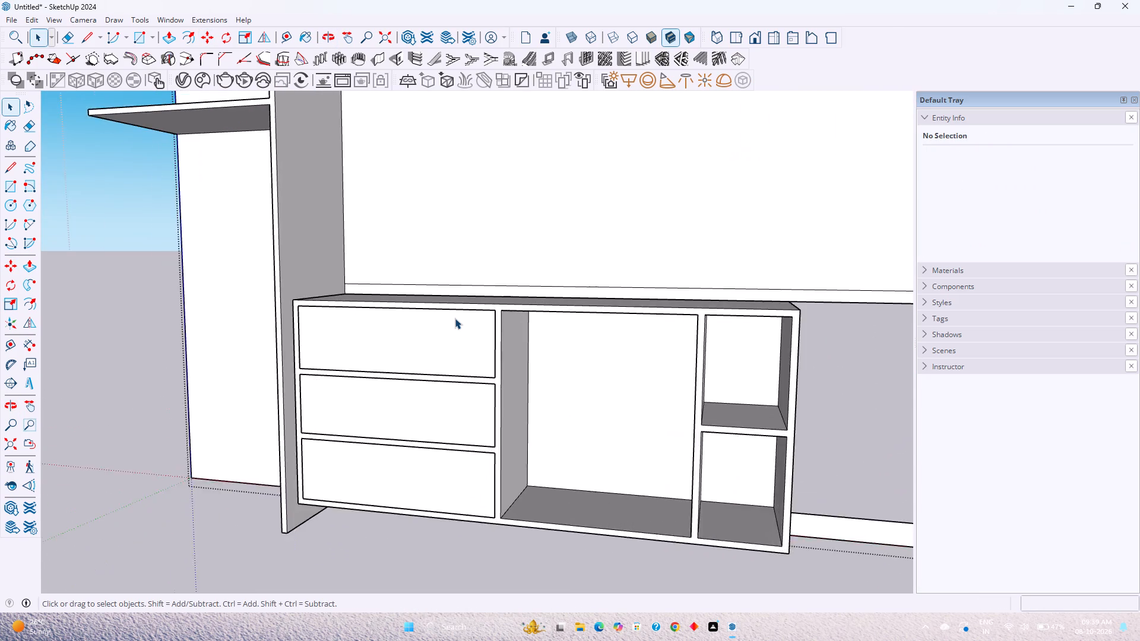
scroll(455, 318, "up", 3)
scroll(487, 368, "up", 3)
scroll(484, 376, "down", 2)
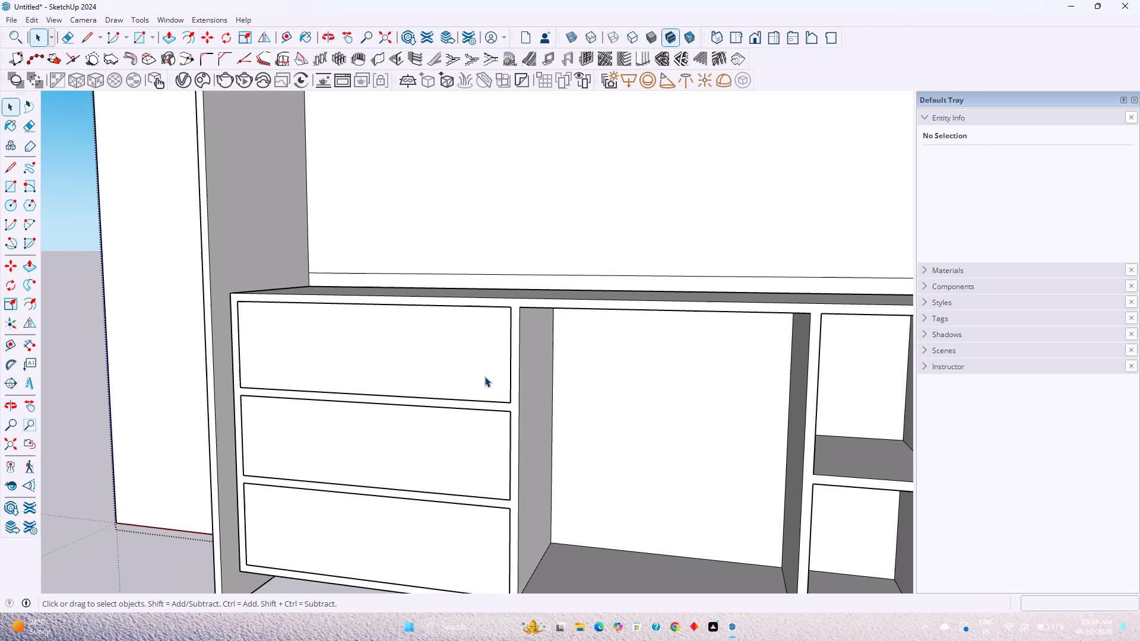
scroll(484, 376, "down", 1)
Open the top drawer front component and push/pull its face outward by 1".
double_click(384, 345)
scroll(384, 345, "up", 4)
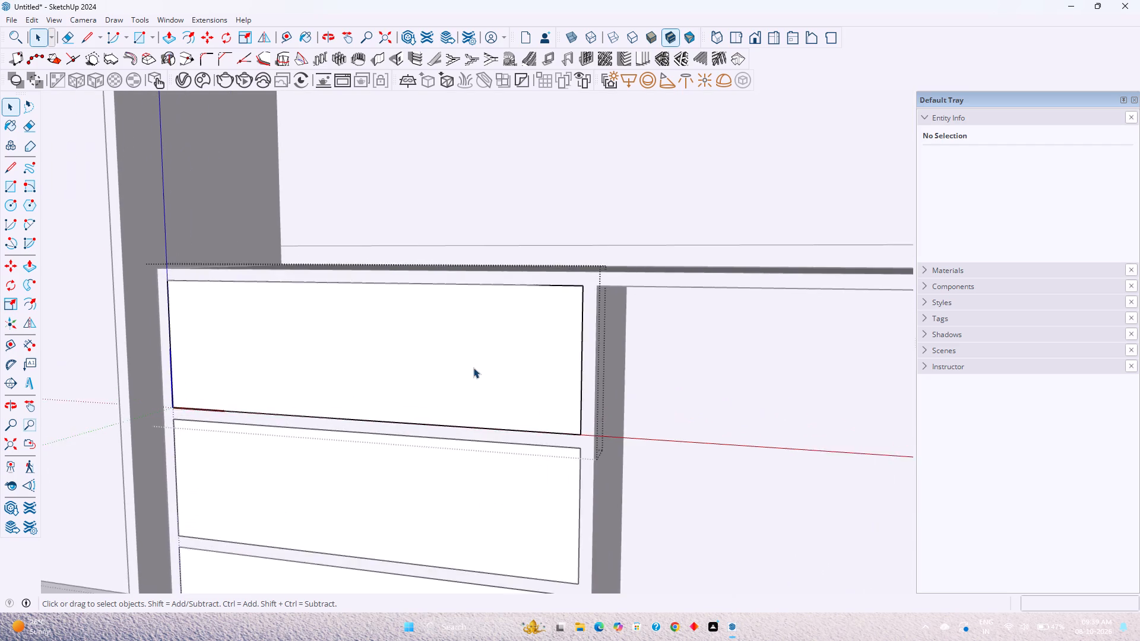
scroll(473, 367, "up", 1)
middle_click_drag(473, 367, 421, 411)
key("p")
left_click(417, 383)
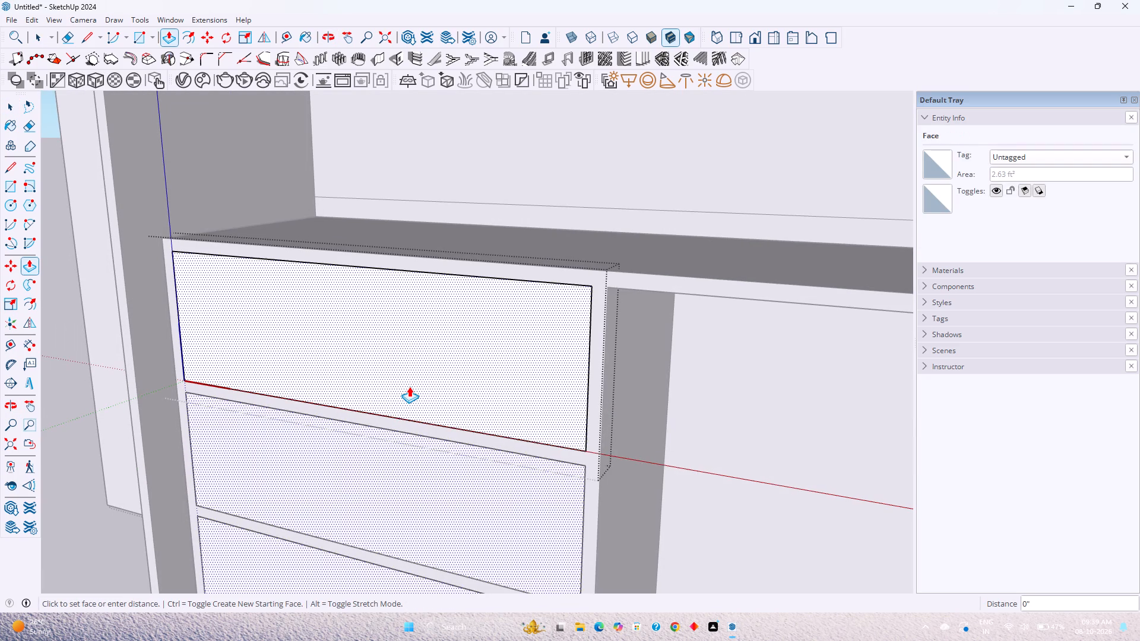
key("1")
key("Return")
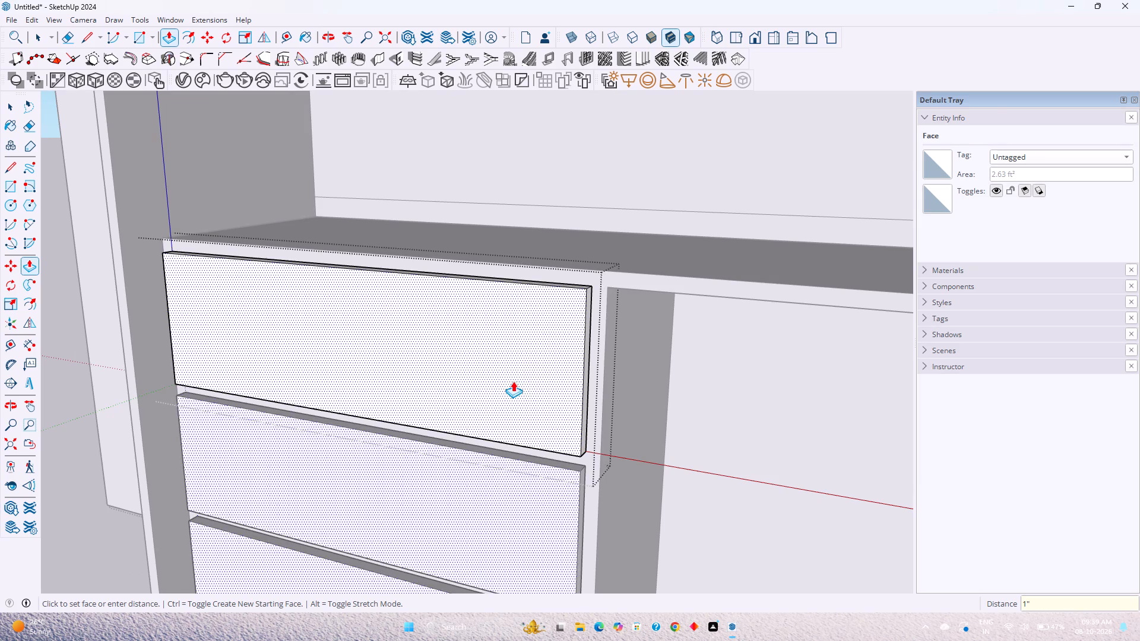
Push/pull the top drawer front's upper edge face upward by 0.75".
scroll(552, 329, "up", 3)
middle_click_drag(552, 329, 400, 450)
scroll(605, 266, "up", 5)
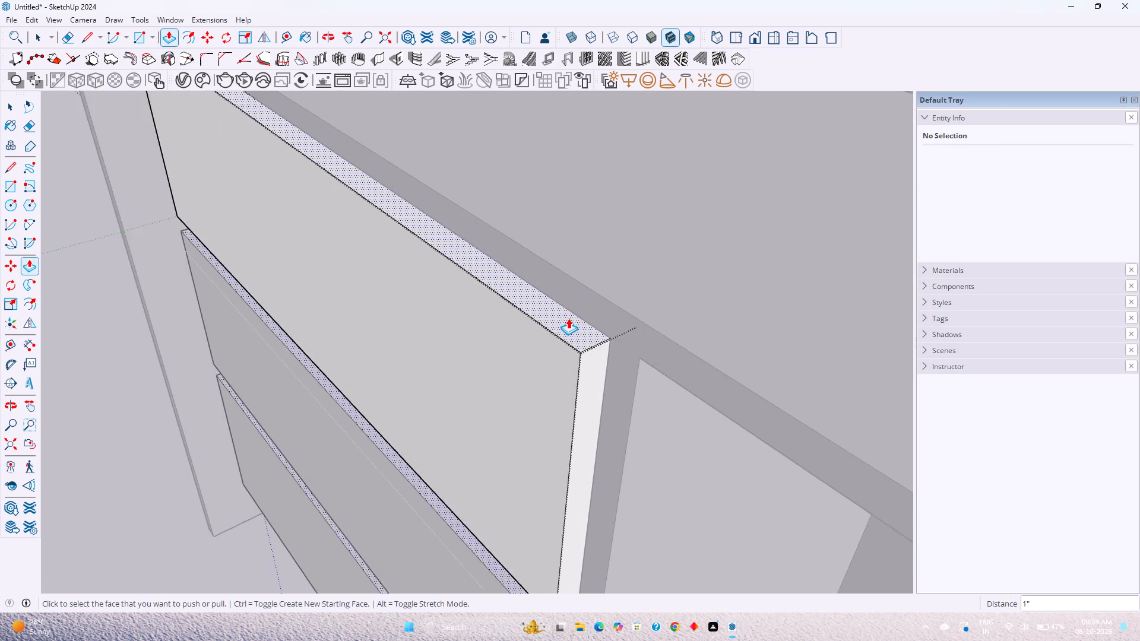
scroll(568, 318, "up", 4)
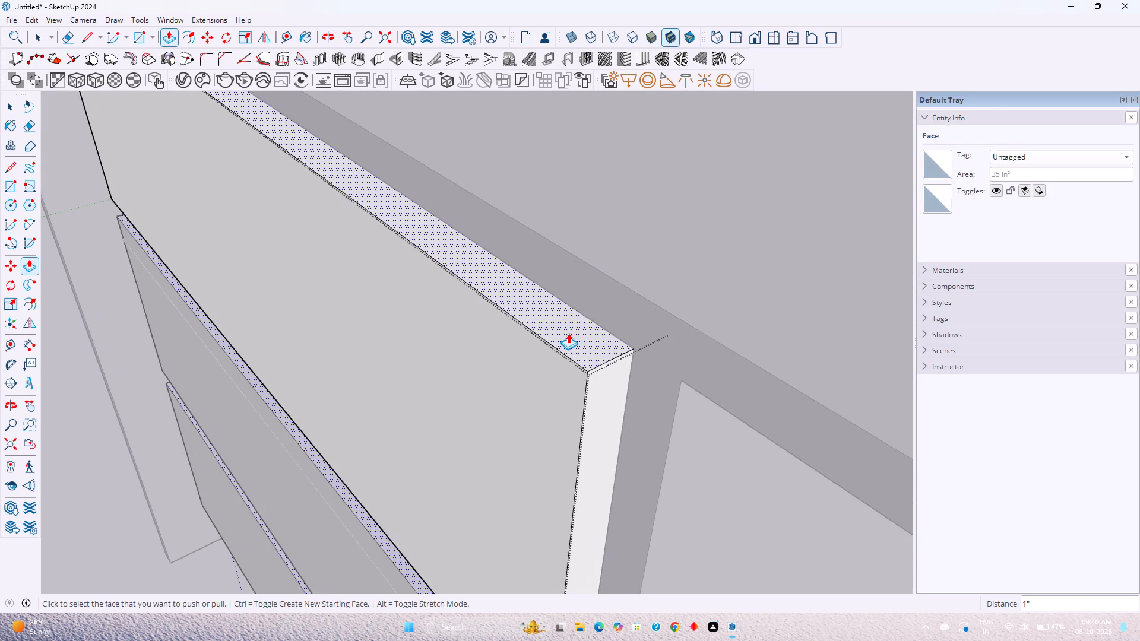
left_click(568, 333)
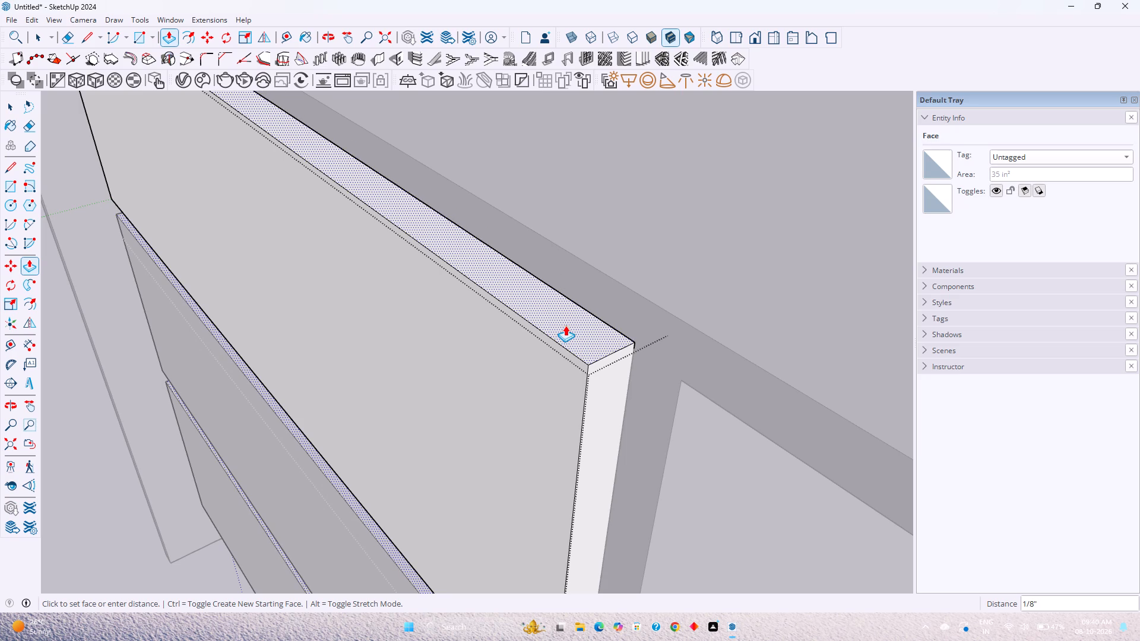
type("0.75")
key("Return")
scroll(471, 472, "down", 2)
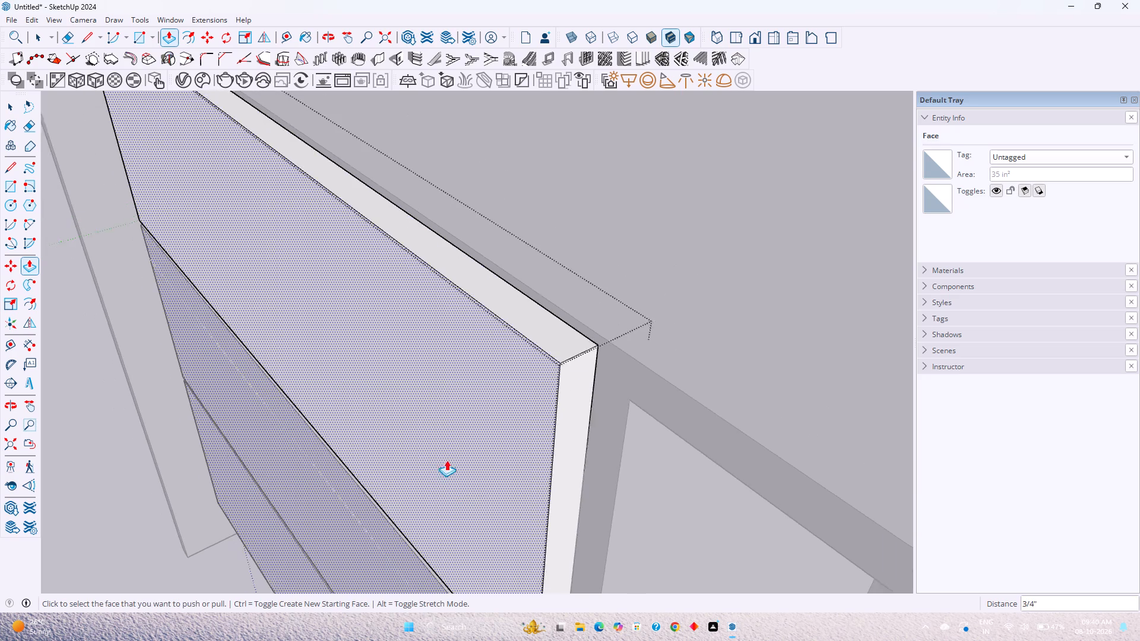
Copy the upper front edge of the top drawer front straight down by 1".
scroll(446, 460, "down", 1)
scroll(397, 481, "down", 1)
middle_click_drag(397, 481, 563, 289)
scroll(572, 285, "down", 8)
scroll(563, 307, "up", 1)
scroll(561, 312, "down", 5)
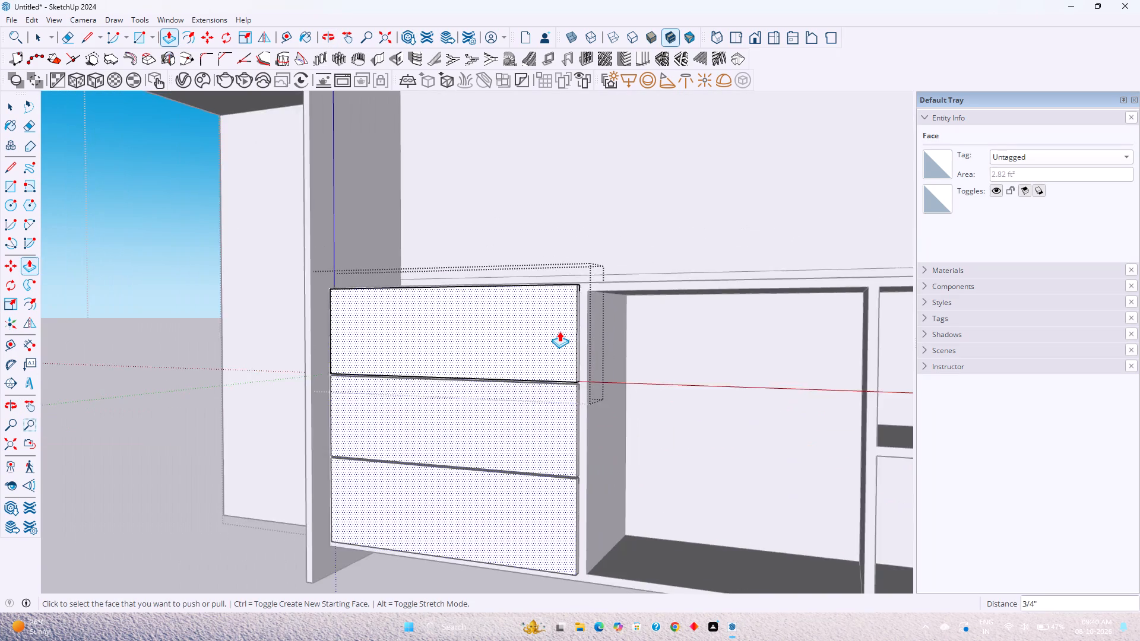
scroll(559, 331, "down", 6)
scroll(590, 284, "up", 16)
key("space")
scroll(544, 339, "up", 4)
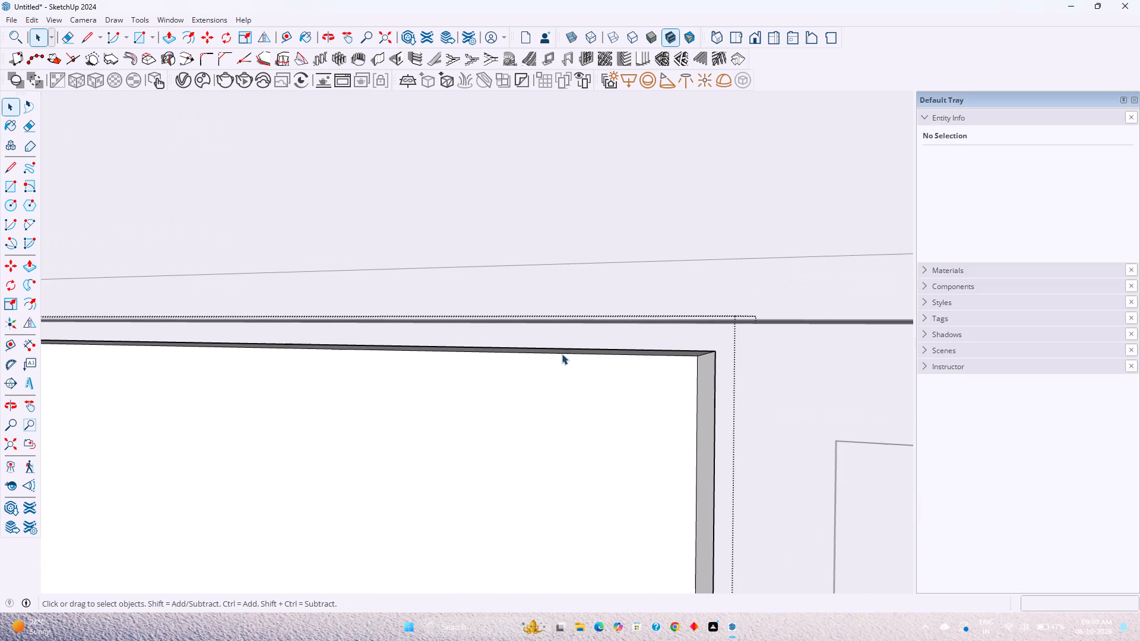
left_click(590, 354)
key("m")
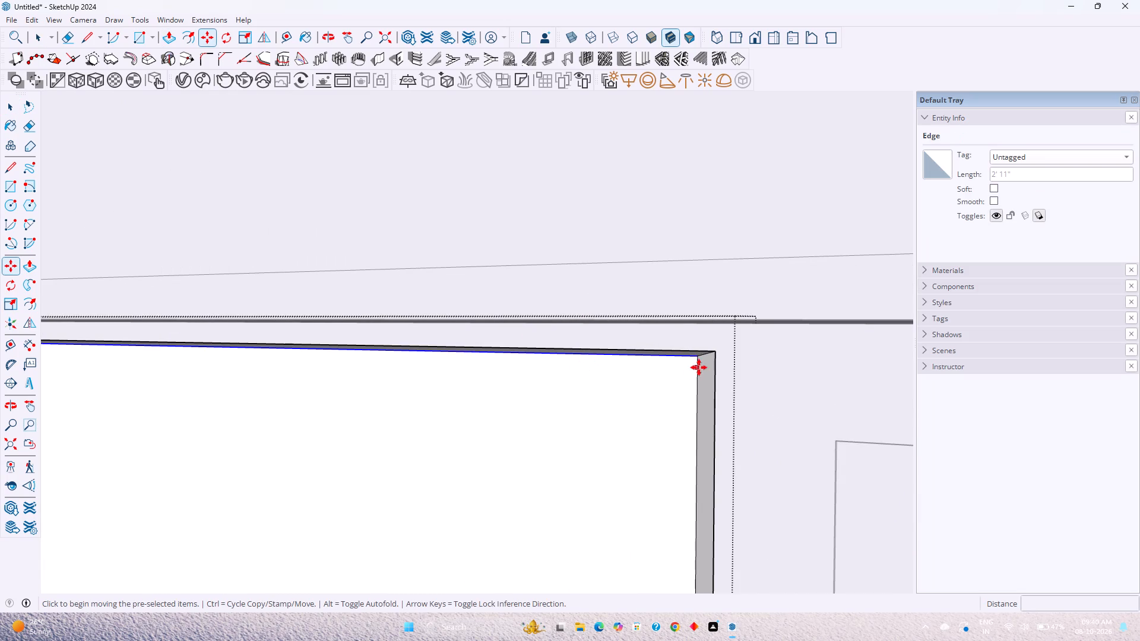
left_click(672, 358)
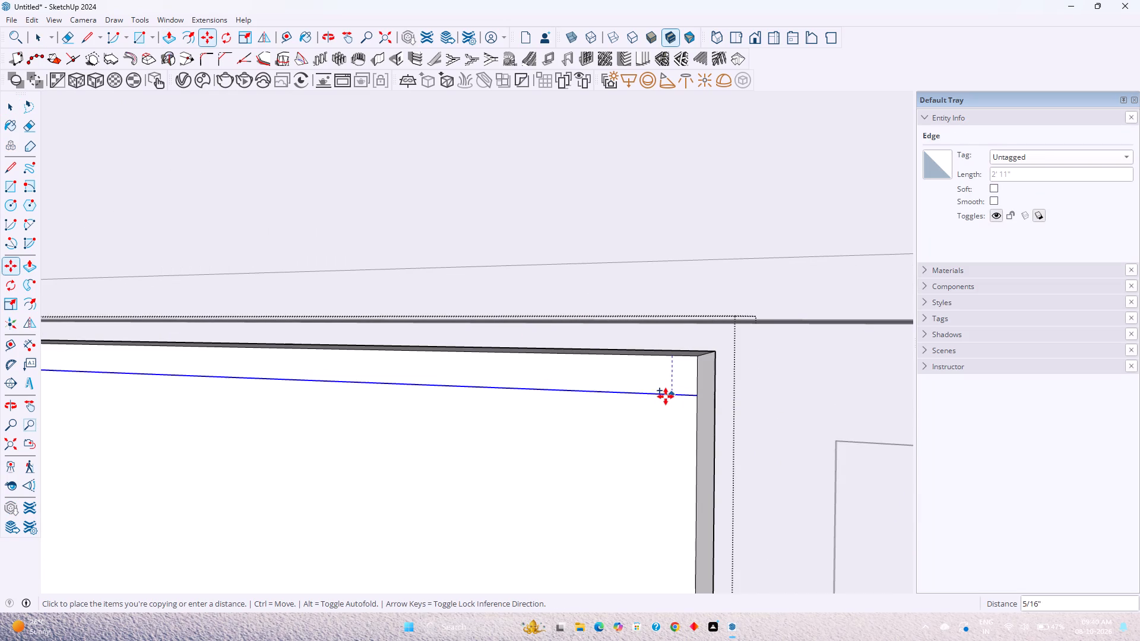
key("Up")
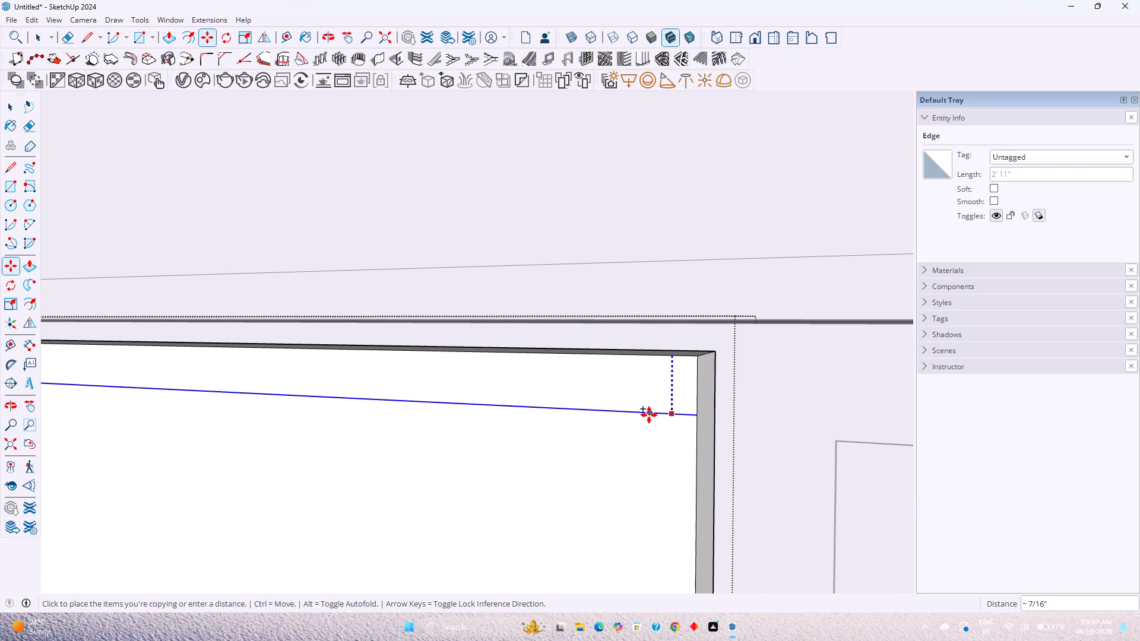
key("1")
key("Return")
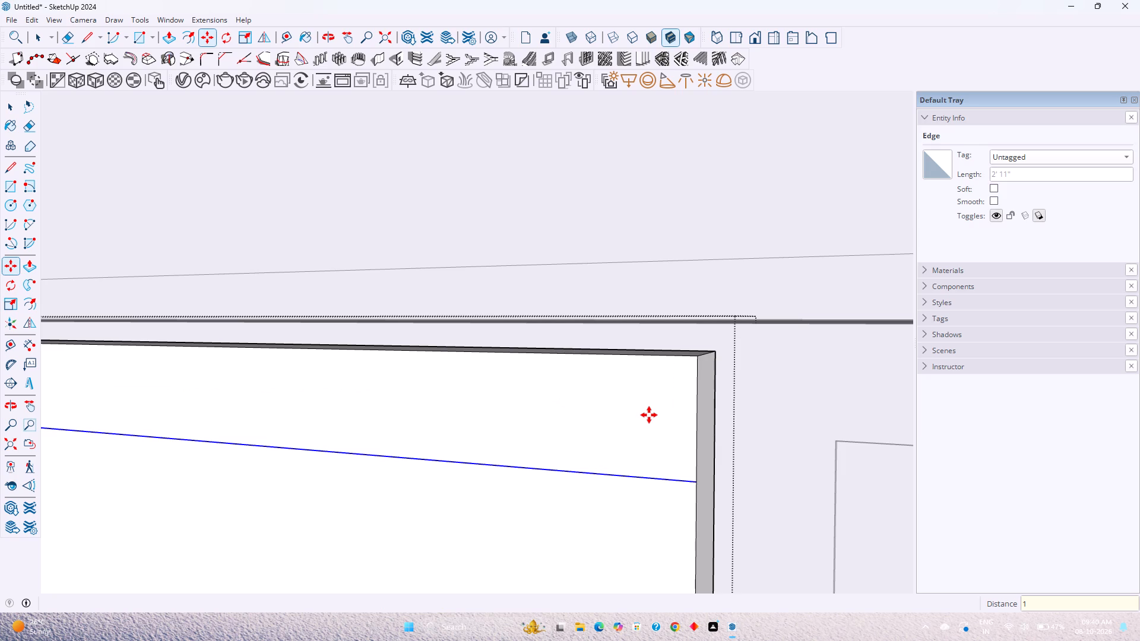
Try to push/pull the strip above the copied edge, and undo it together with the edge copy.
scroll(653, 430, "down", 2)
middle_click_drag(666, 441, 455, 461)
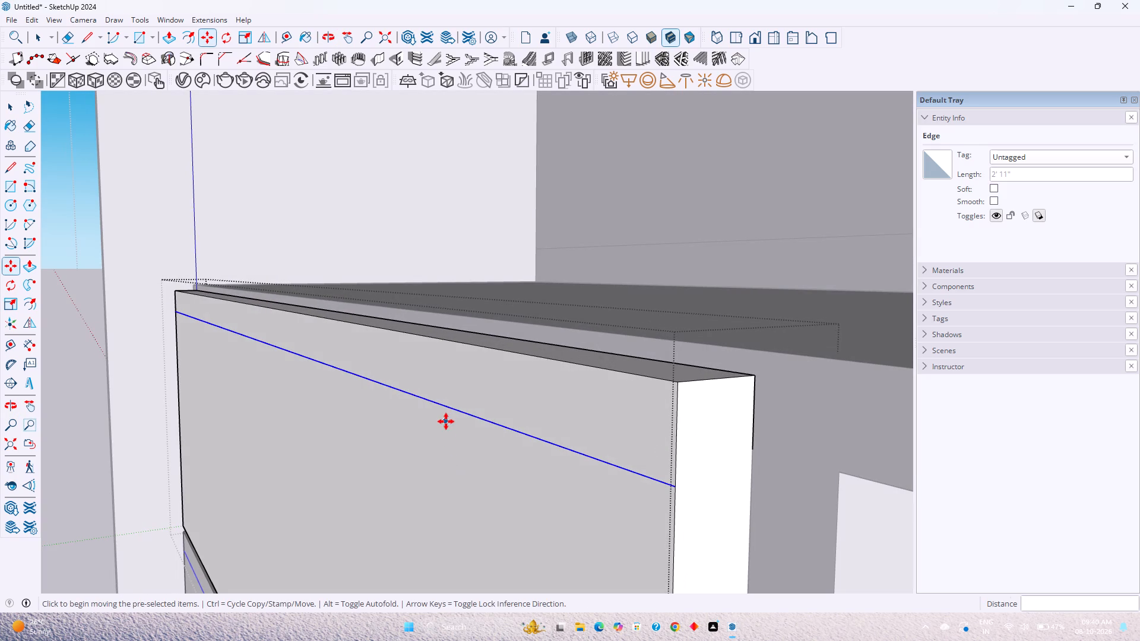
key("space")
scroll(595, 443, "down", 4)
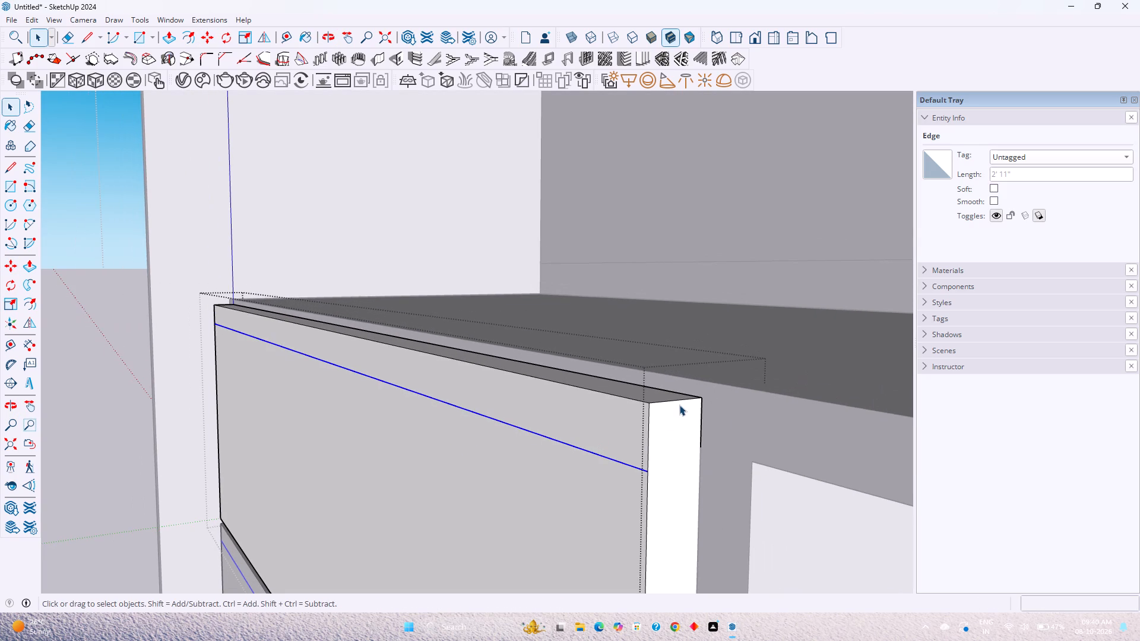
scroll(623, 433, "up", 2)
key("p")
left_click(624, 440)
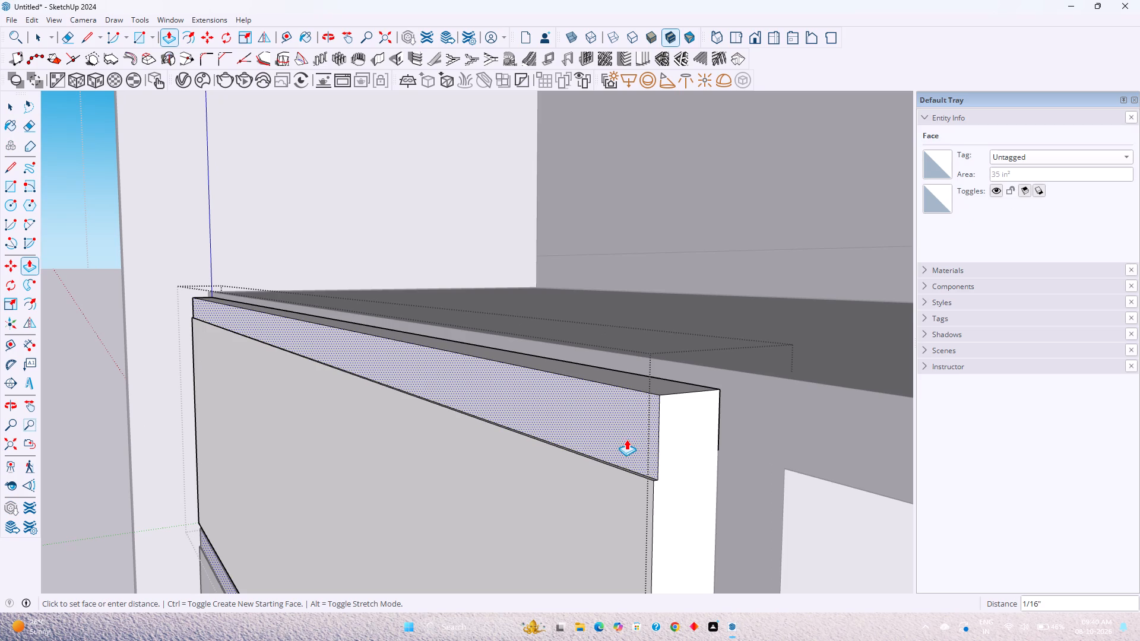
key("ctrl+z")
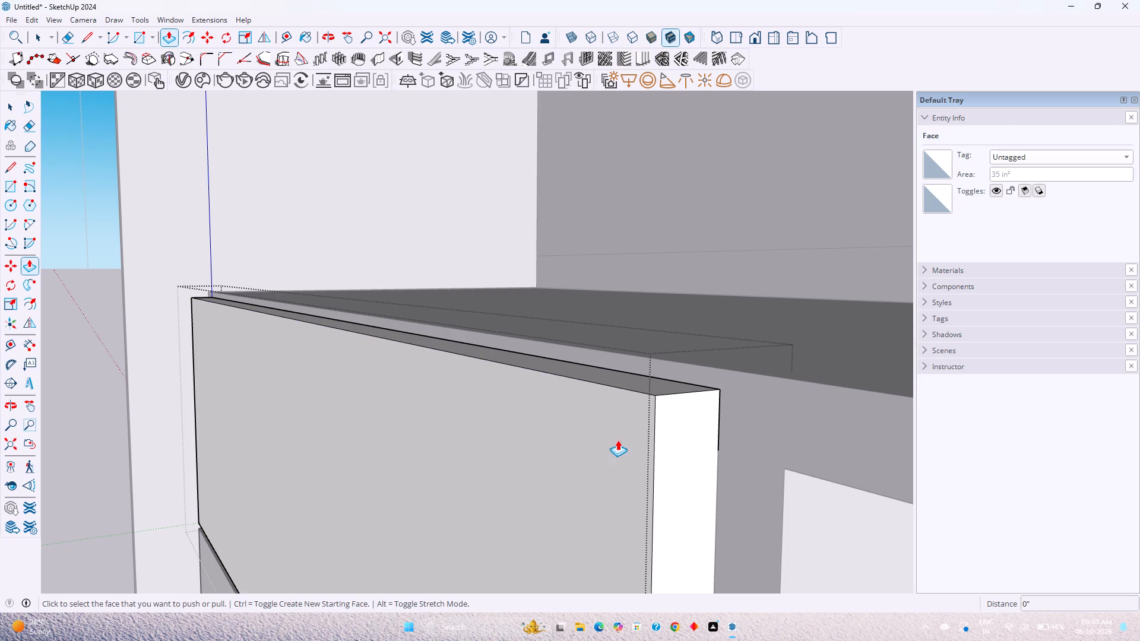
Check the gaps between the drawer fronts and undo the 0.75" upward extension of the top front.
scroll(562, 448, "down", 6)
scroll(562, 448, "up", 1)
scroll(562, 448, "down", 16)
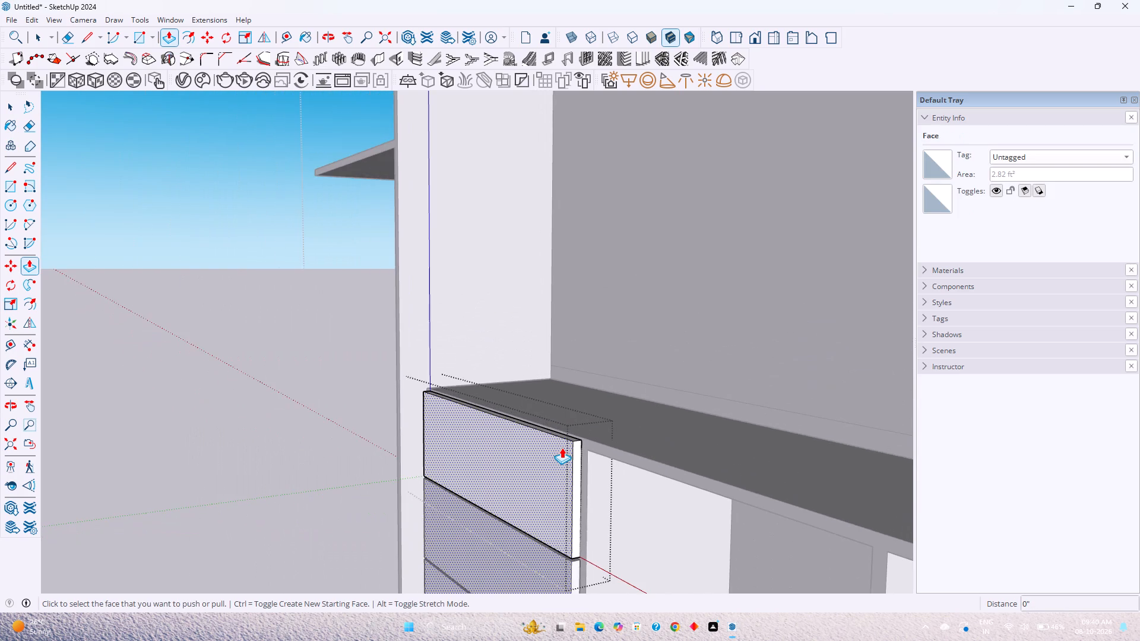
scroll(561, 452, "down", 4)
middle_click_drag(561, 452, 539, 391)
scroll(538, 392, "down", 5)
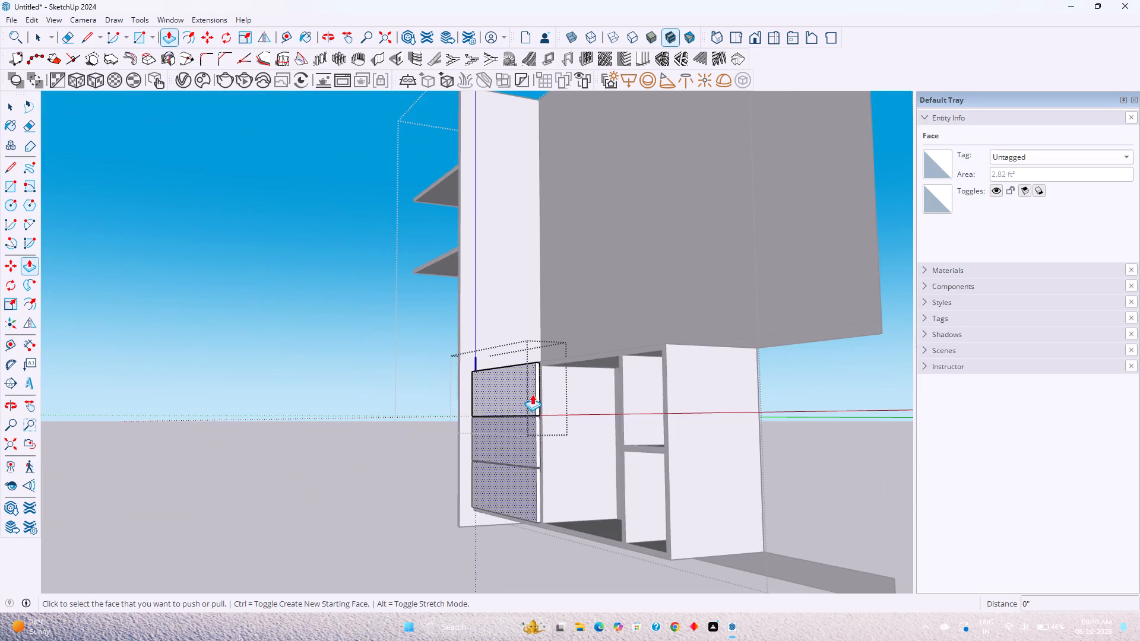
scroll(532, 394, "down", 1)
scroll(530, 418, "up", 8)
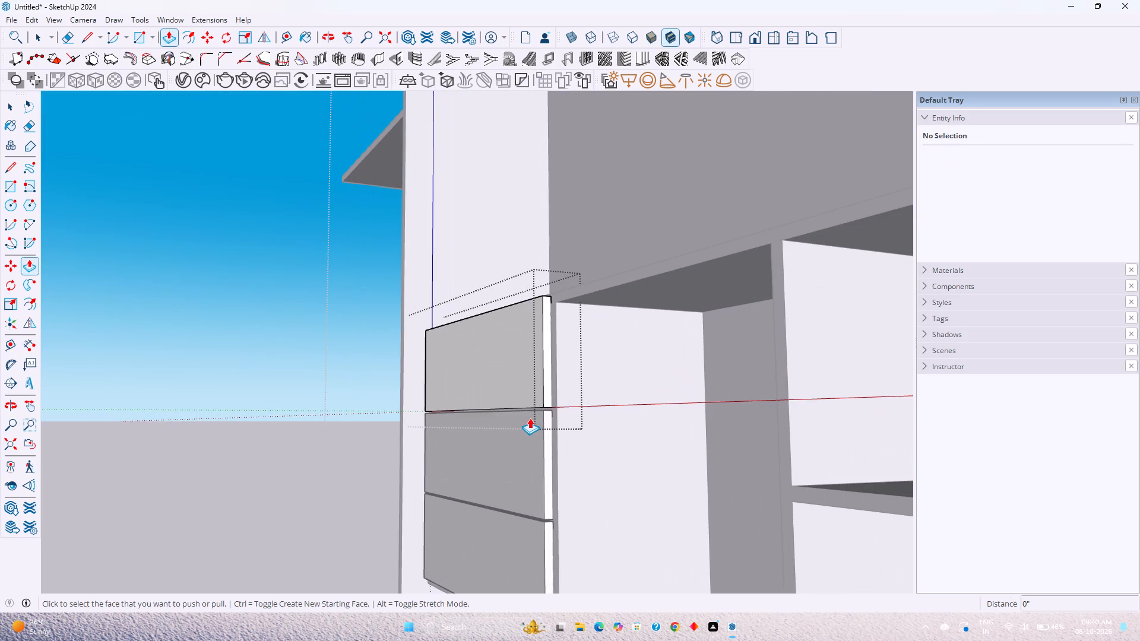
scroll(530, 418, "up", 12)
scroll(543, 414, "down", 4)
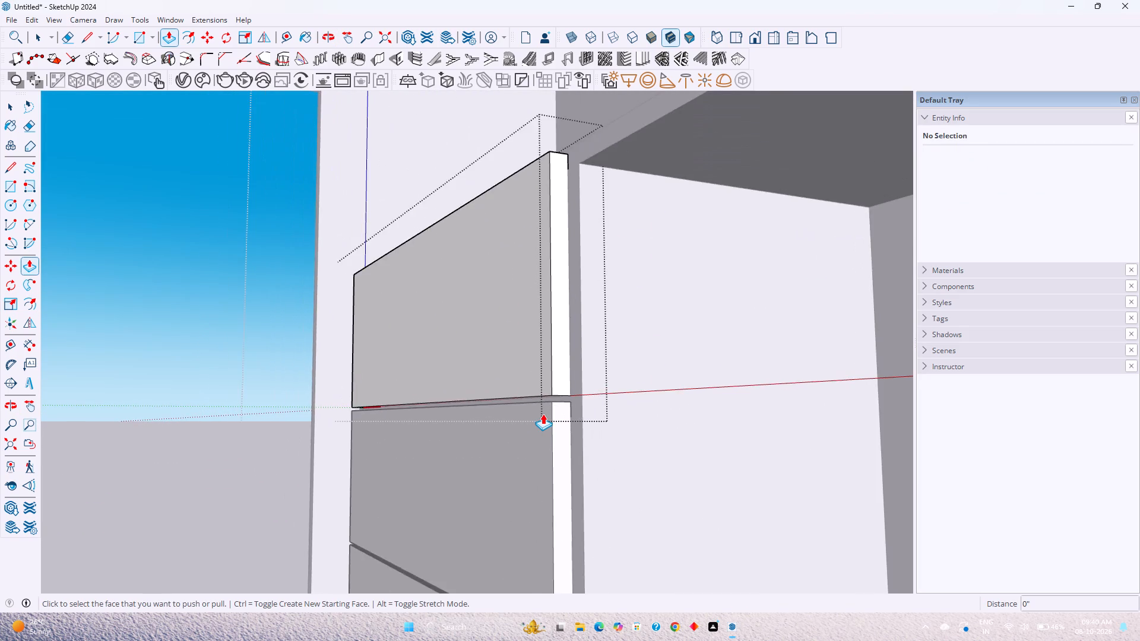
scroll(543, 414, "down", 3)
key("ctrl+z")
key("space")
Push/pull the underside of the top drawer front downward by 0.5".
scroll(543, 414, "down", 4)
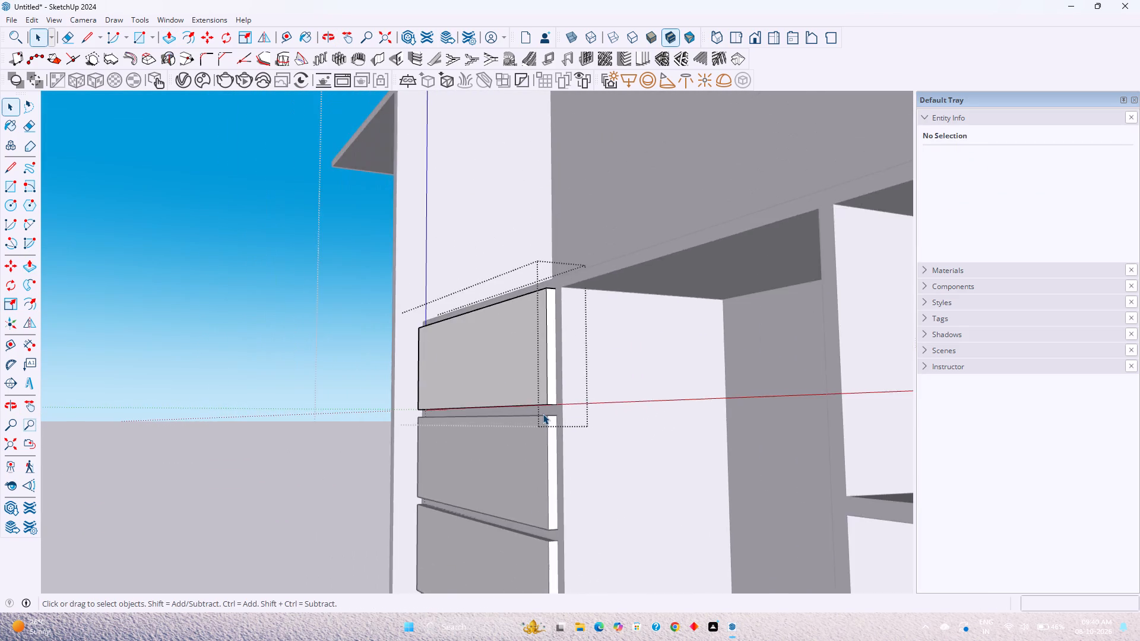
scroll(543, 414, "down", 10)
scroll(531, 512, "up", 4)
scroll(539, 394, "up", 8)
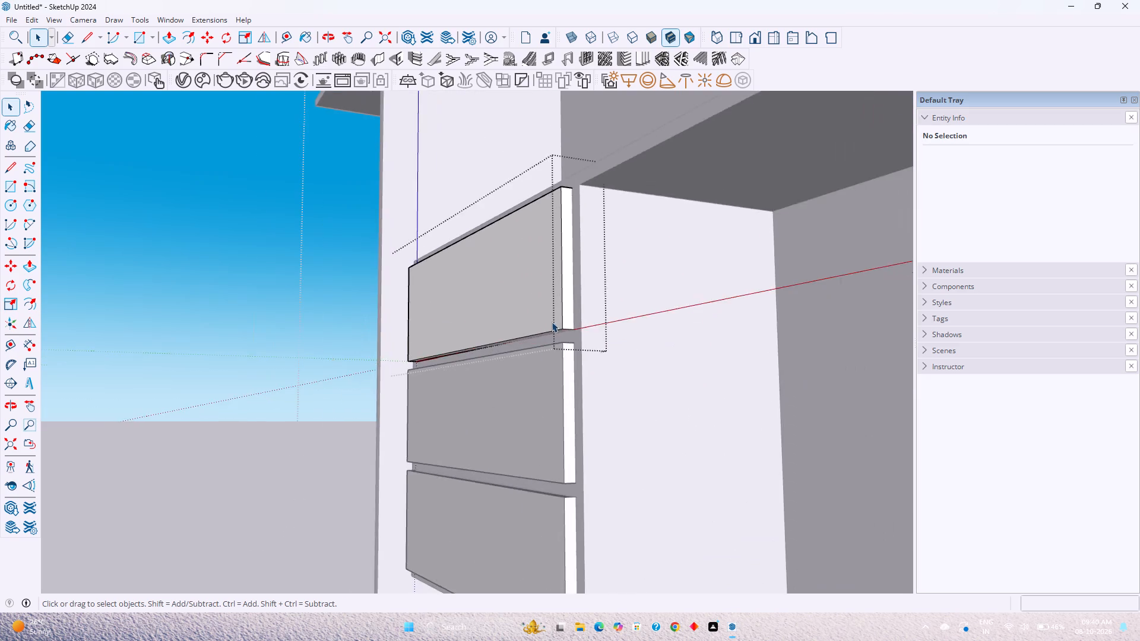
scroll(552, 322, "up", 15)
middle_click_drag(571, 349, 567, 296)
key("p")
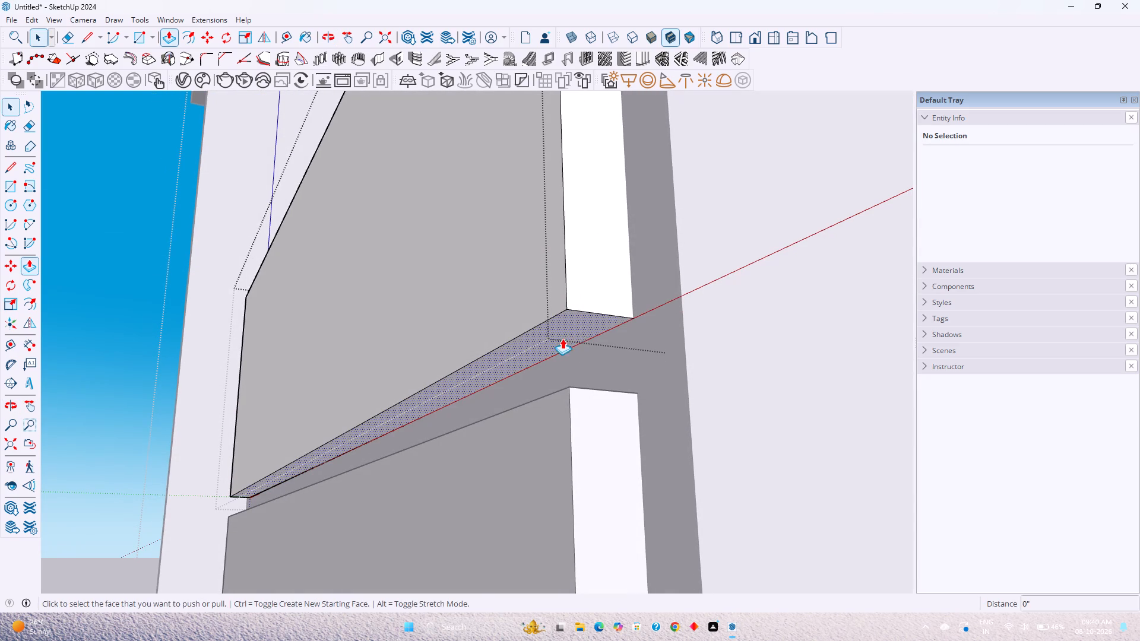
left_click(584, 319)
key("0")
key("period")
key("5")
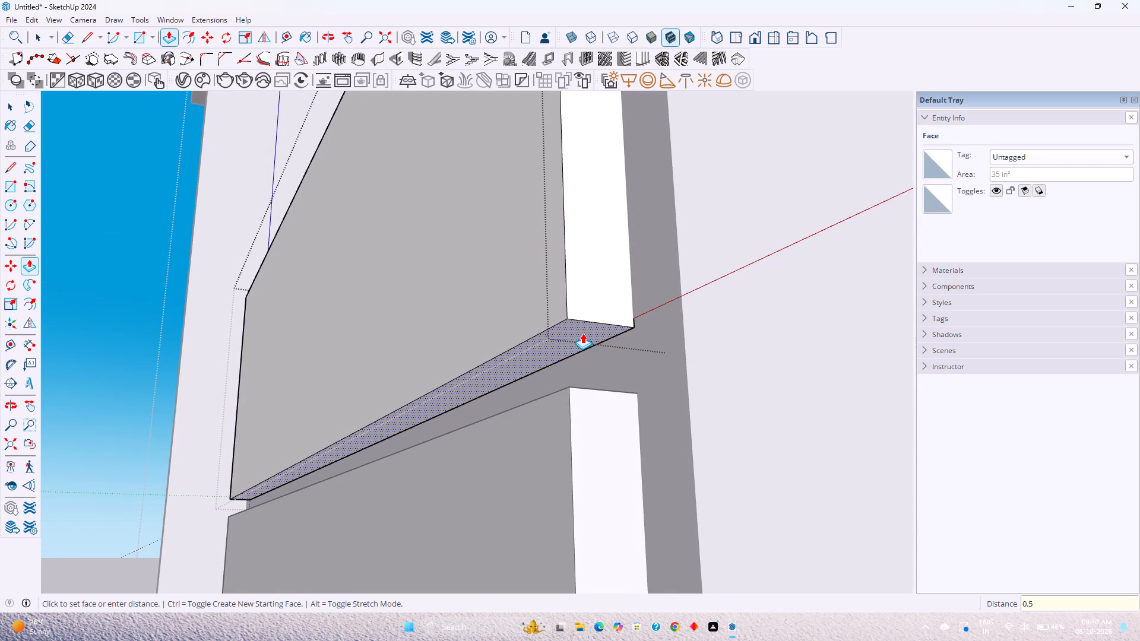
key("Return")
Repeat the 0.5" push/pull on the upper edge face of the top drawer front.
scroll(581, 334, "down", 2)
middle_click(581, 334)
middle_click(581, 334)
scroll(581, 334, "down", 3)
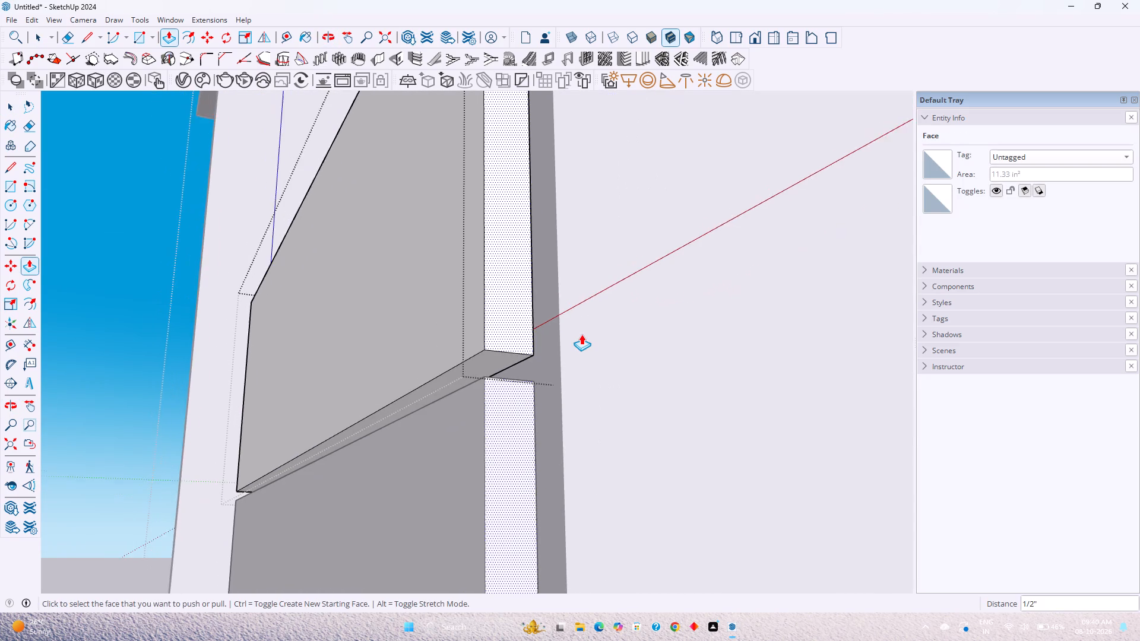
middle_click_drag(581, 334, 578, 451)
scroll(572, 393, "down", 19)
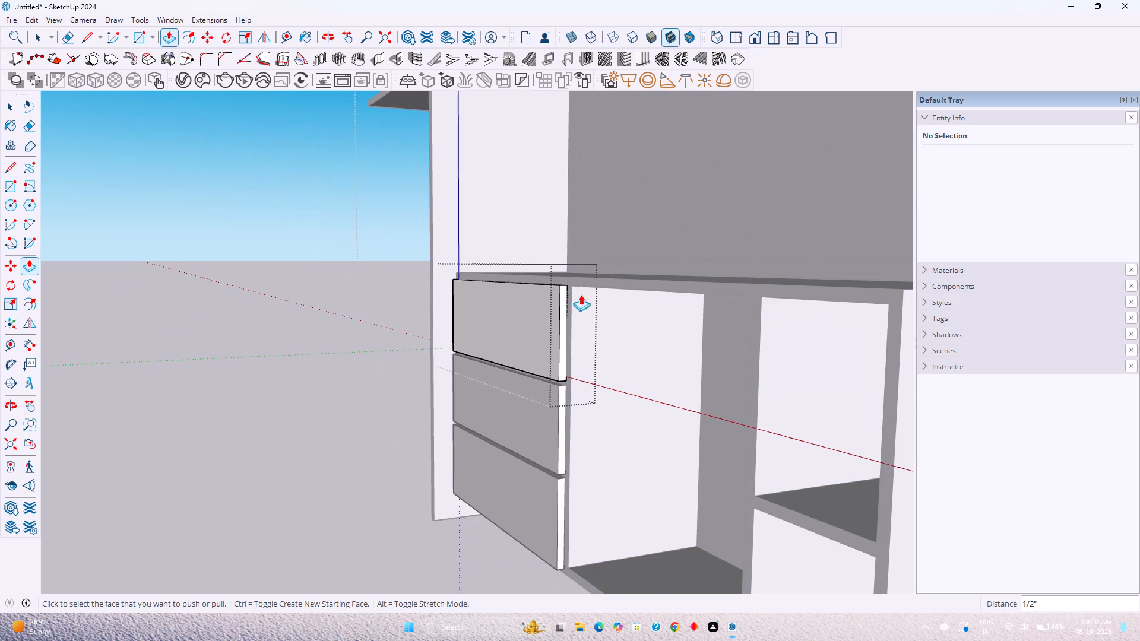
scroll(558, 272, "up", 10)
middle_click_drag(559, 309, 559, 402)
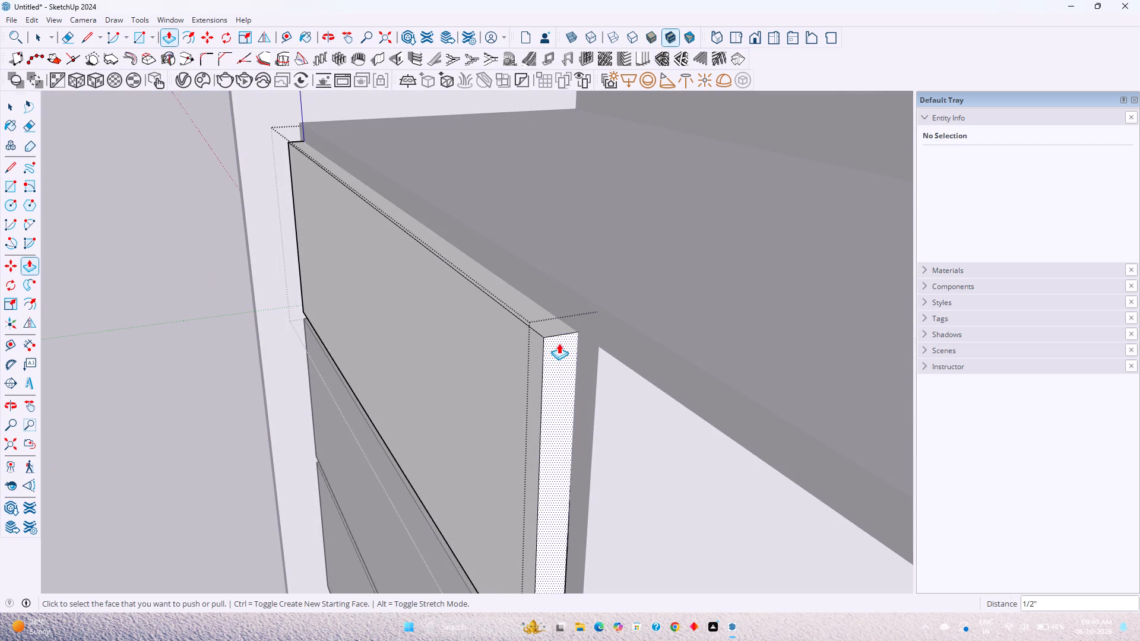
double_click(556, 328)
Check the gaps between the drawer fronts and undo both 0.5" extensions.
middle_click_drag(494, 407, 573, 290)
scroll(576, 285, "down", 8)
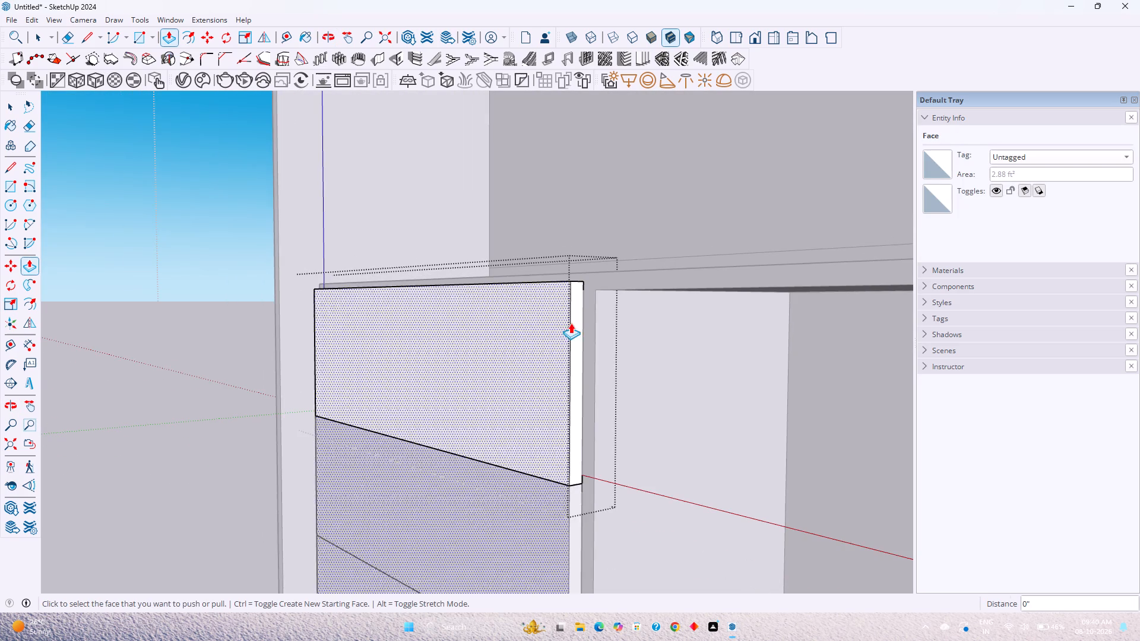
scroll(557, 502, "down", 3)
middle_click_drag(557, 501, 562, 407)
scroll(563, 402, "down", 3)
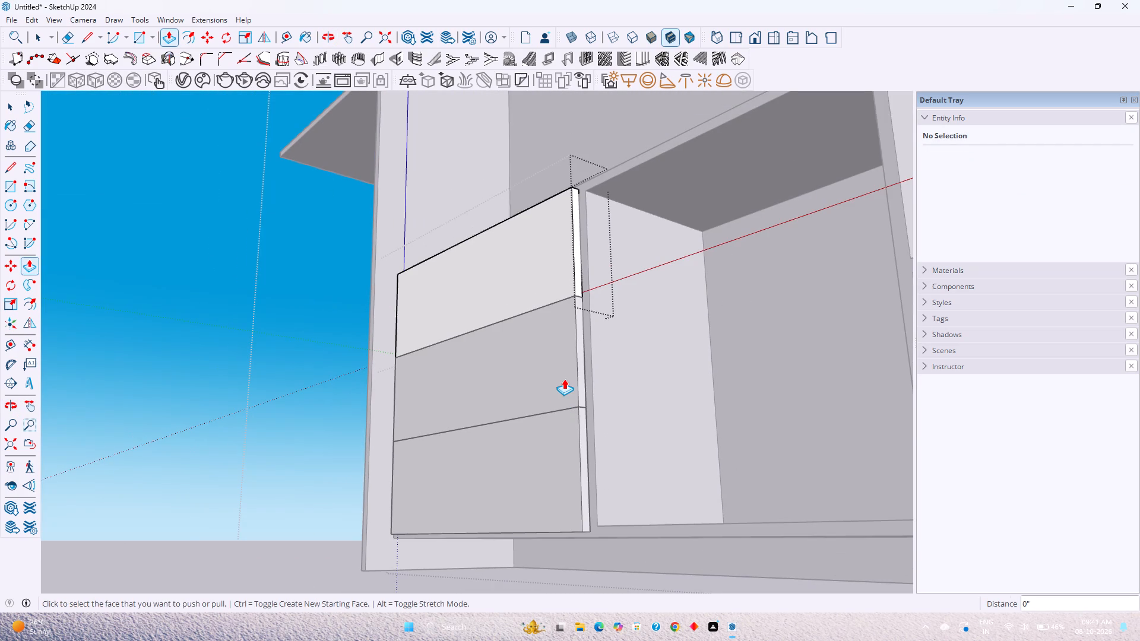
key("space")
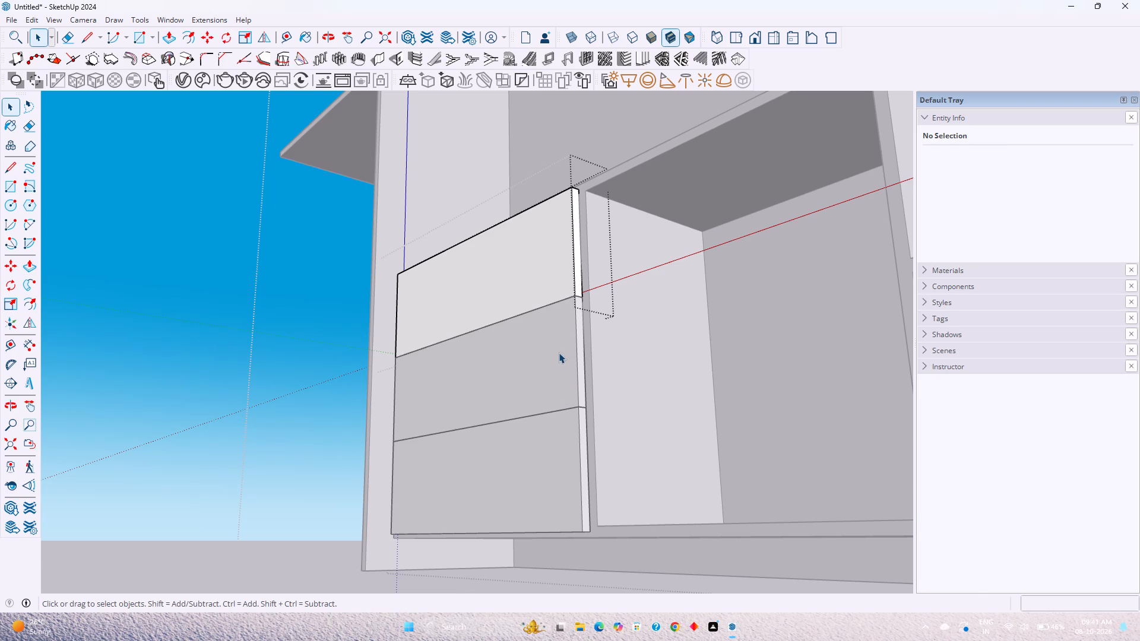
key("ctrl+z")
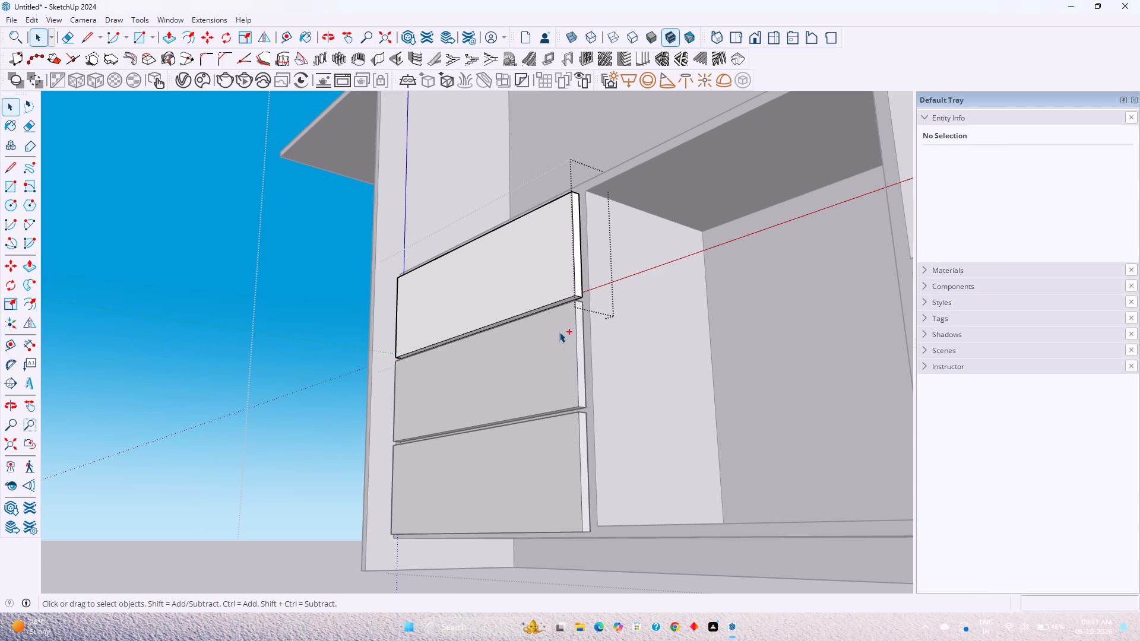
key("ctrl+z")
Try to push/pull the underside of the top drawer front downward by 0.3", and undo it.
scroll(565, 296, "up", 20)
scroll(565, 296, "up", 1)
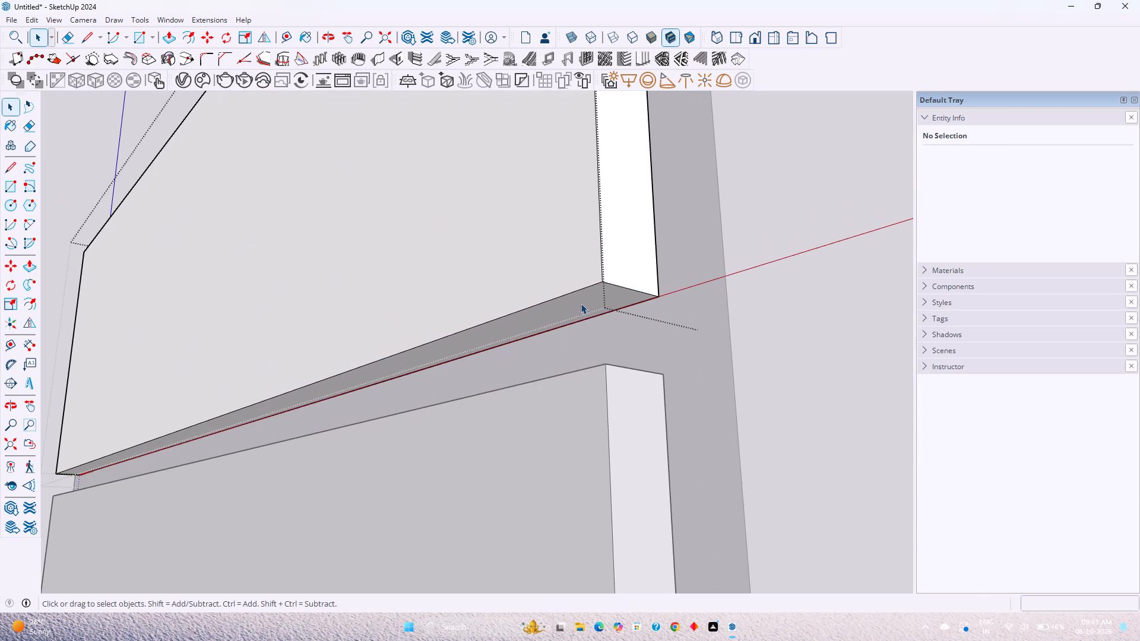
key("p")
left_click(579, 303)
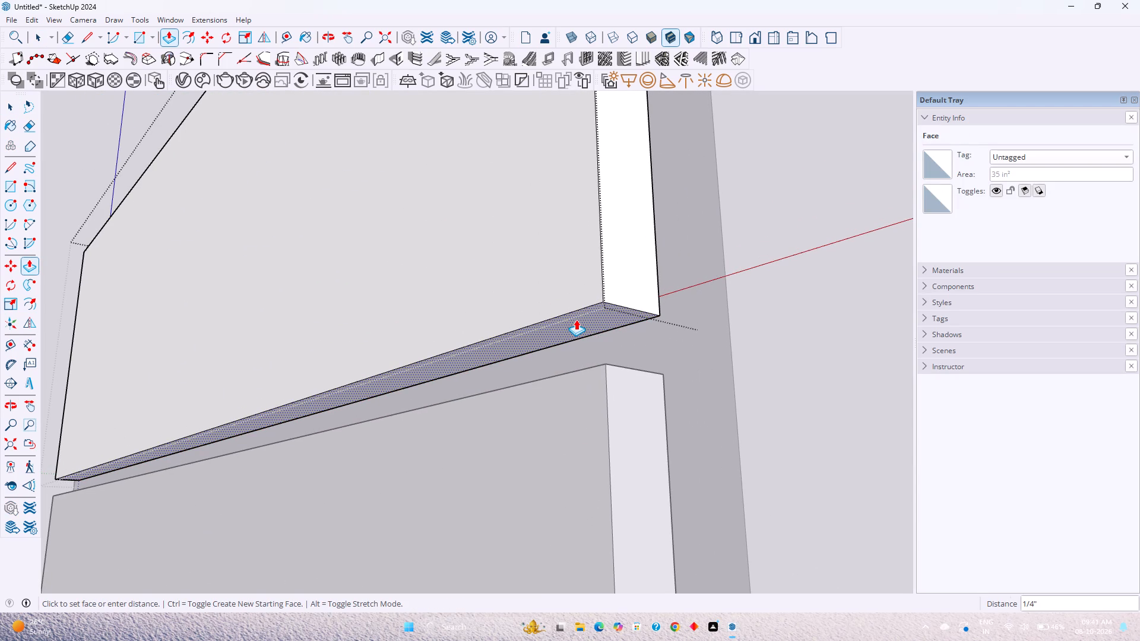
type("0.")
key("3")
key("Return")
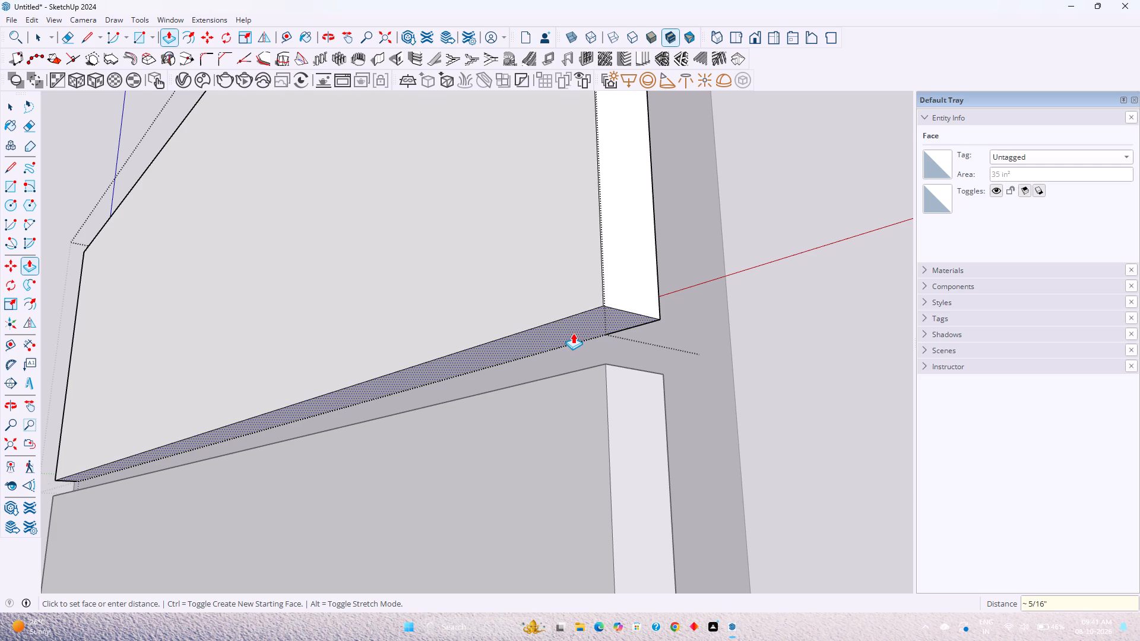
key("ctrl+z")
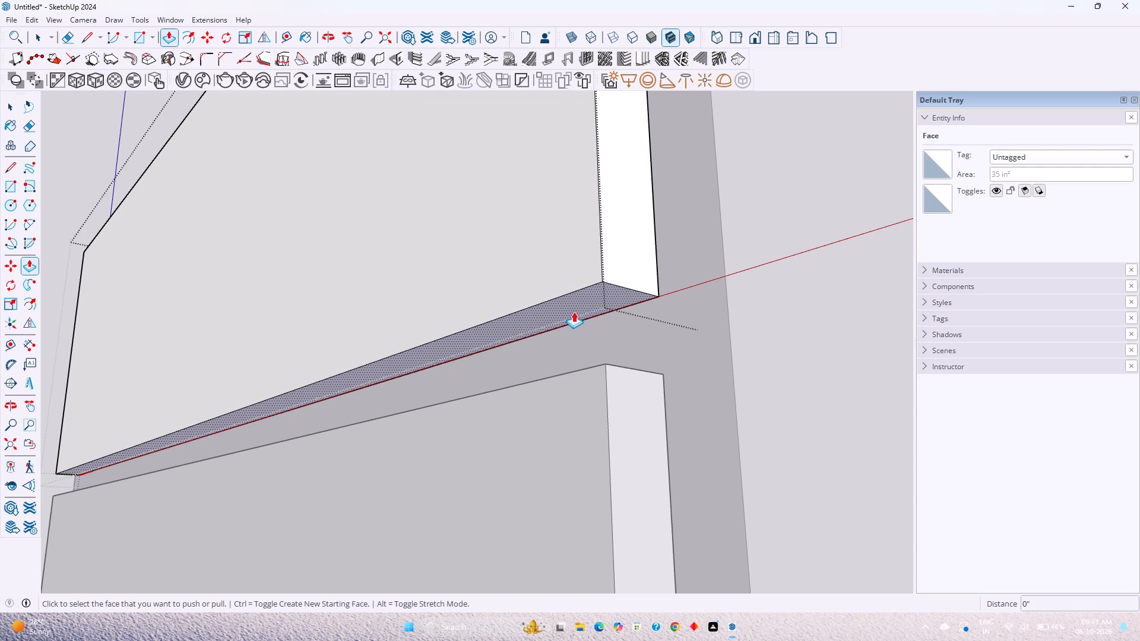
Push/pull the underside of the top drawer front downward by 0.3".
key("0")
key("period")
key("3")
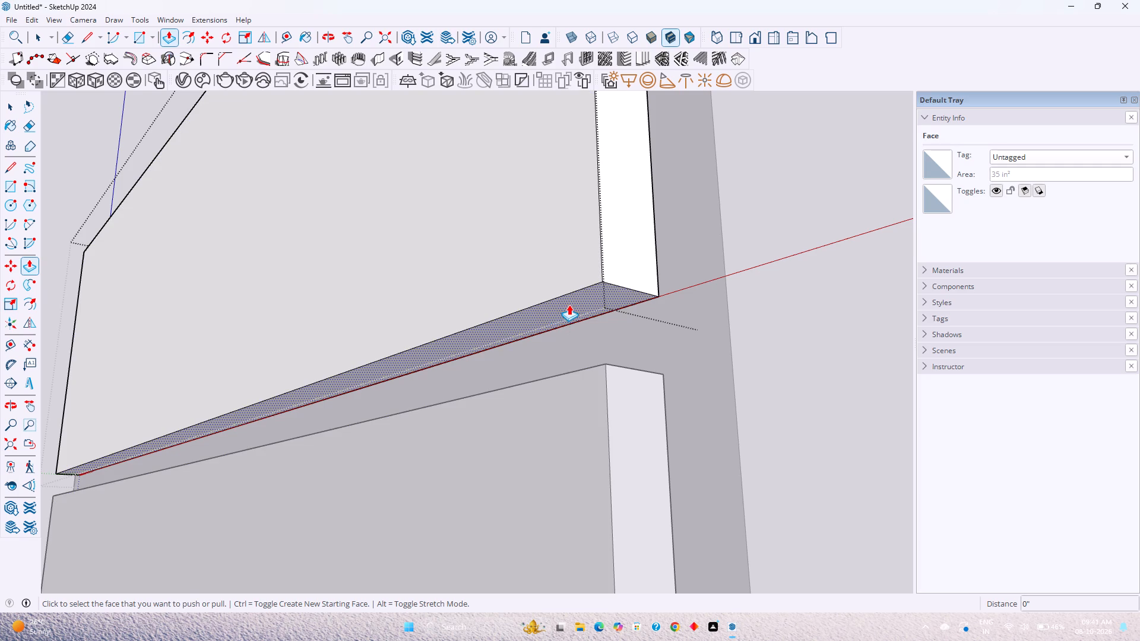
left_click(569, 304)
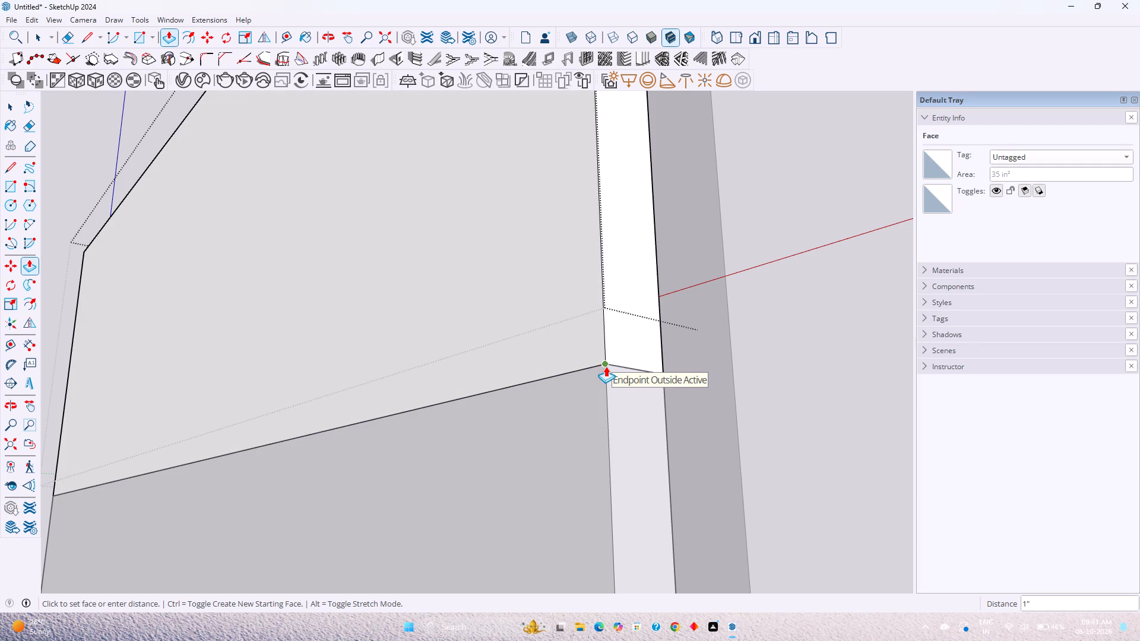
key("0")
key("period")
key("3")
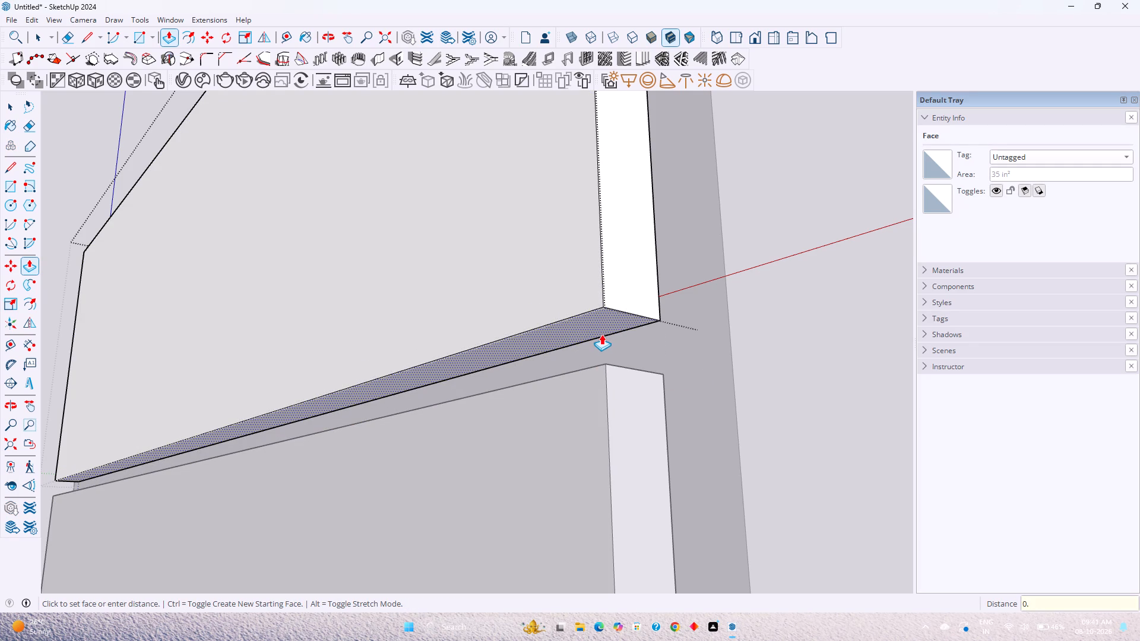
key("Return")
Repeat the 0.3" push/pull on the upper edge face of the top drawer front.
scroll(601, 338, "down", 20)
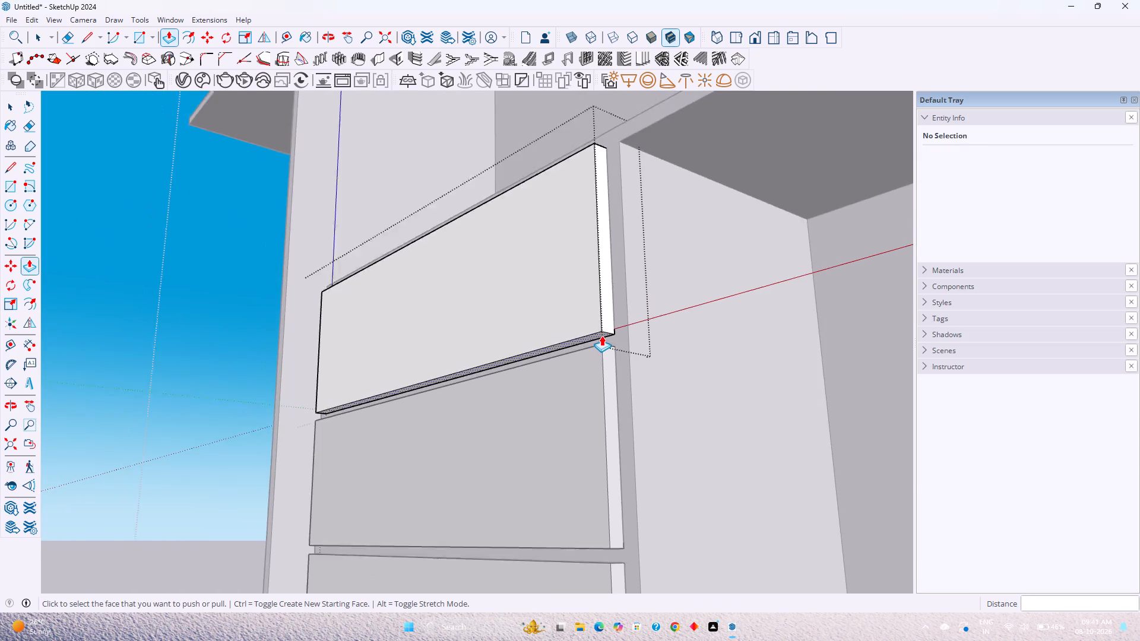
scroll(601, 335, "down", 2)
middle_click_drag(619, 326, 600, 467)
scroll(606, 194, "up", 5)
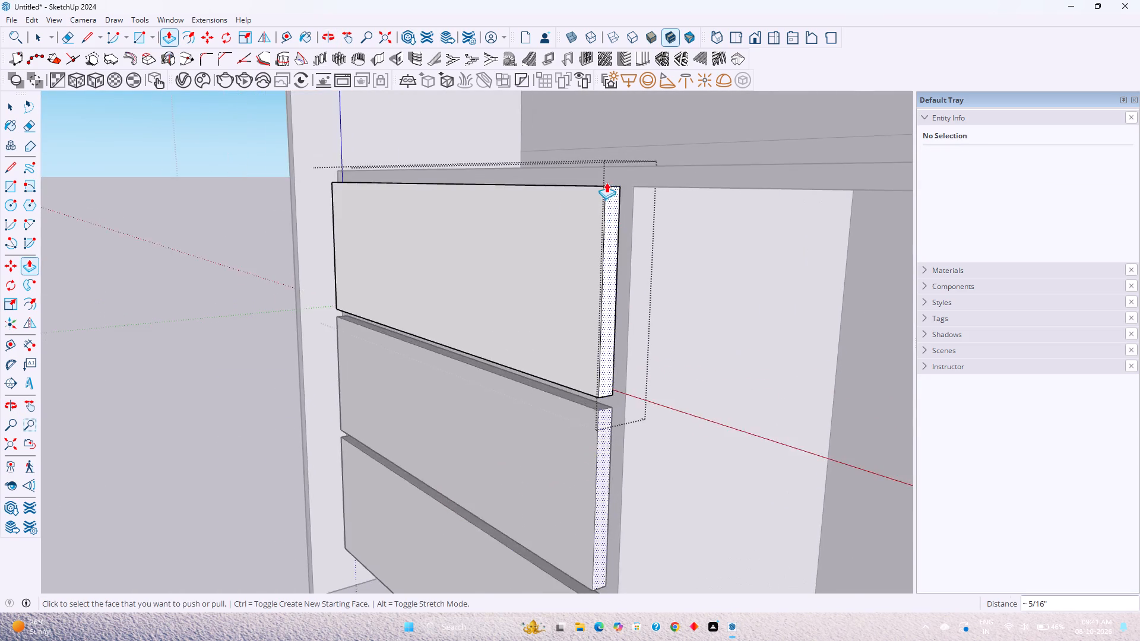
scroll(606, 182, "up", 7)
middle_click_drag(608, 182, 598, 312)
double_click(610, 207)
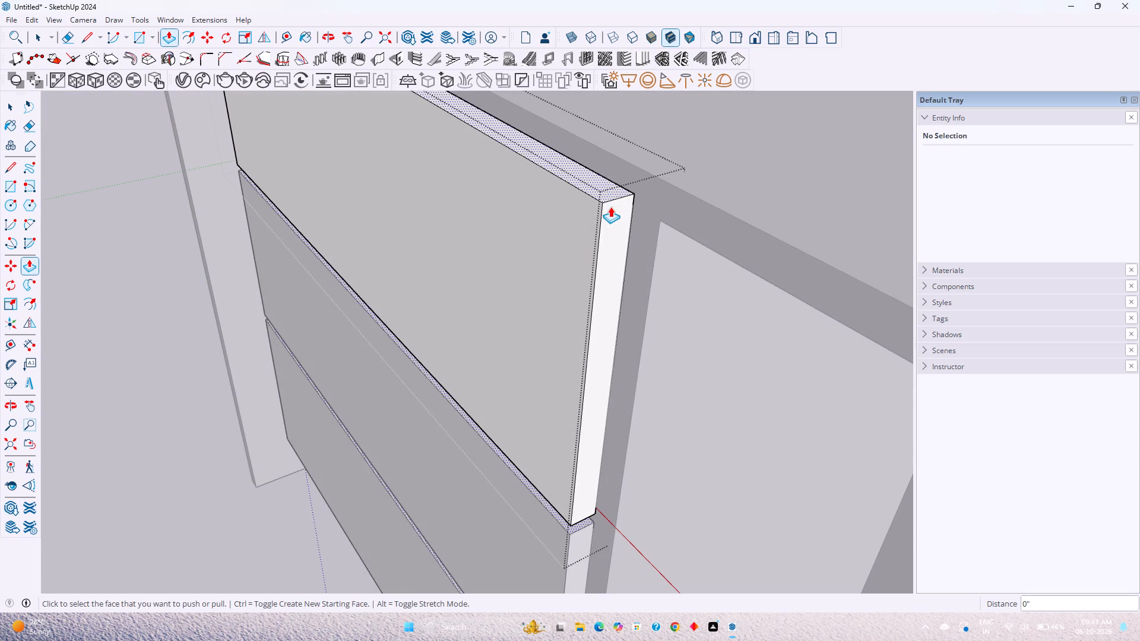
Examine the gaps between the three drawer fronts and around the top front against the cabinet from several angles.
scroll(520, 360, "down", 1)
middle_click_drag(517, 368, 583, 233)
scroll(591, 241, "down", 7)
middle_click_drag(573, 323, 581, 214)
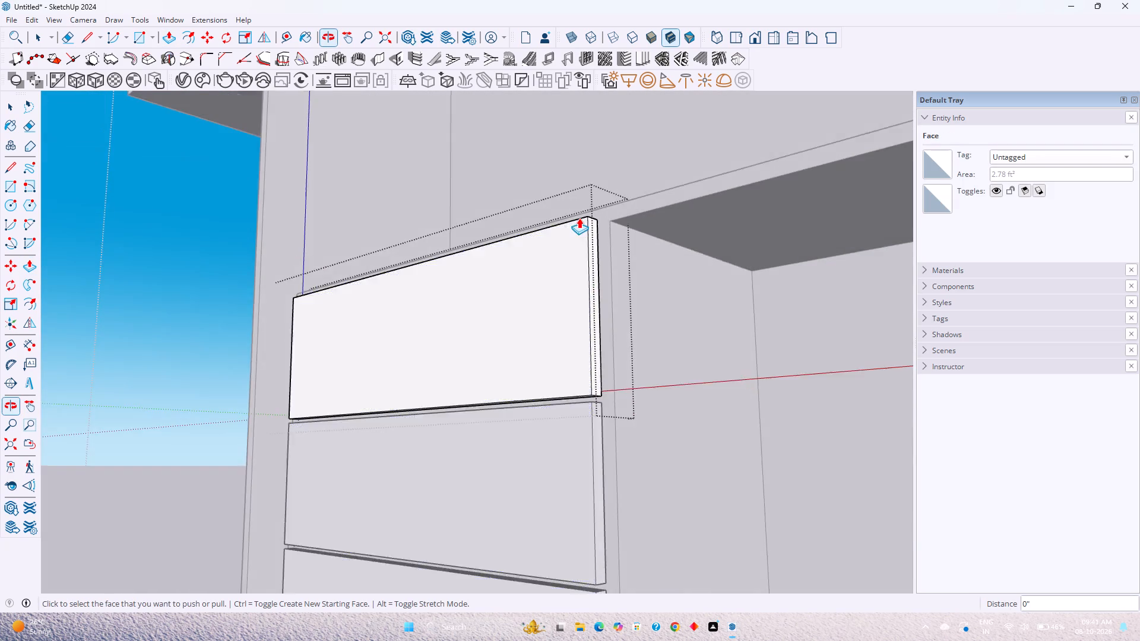
scroll(579, 219, "down", 6)
key("space")
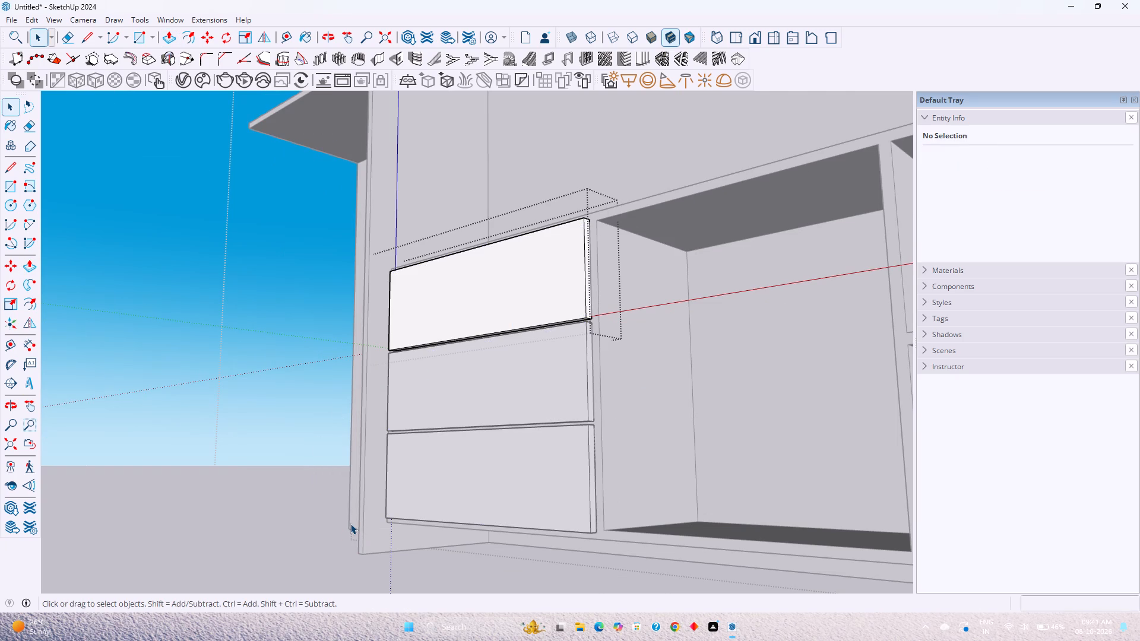
scroll(583, 230, "up", 9)
middle_click_drag(582, 204, 531, 298)
scroll(395, 455, "up", 2)
scroll(433, 426, "up", 7)
middle_click_drag(444, 427, 486, 385)
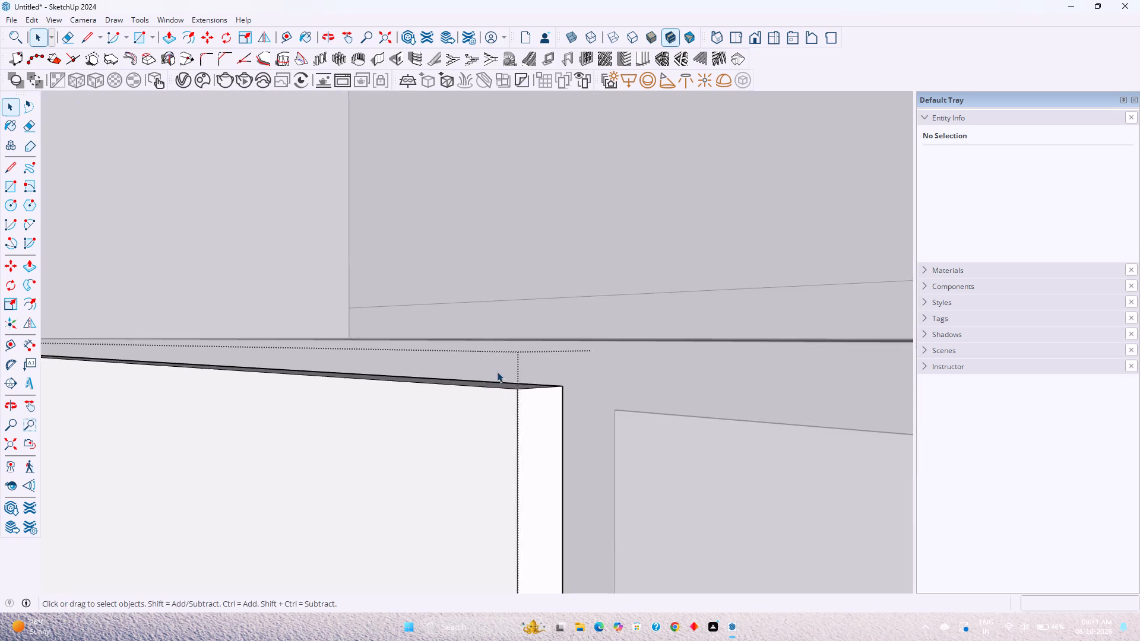
scroll(498, 370, "down", 17)
scroll(496, 370, "down", 5)
scroll(453, 411, "down", 3)
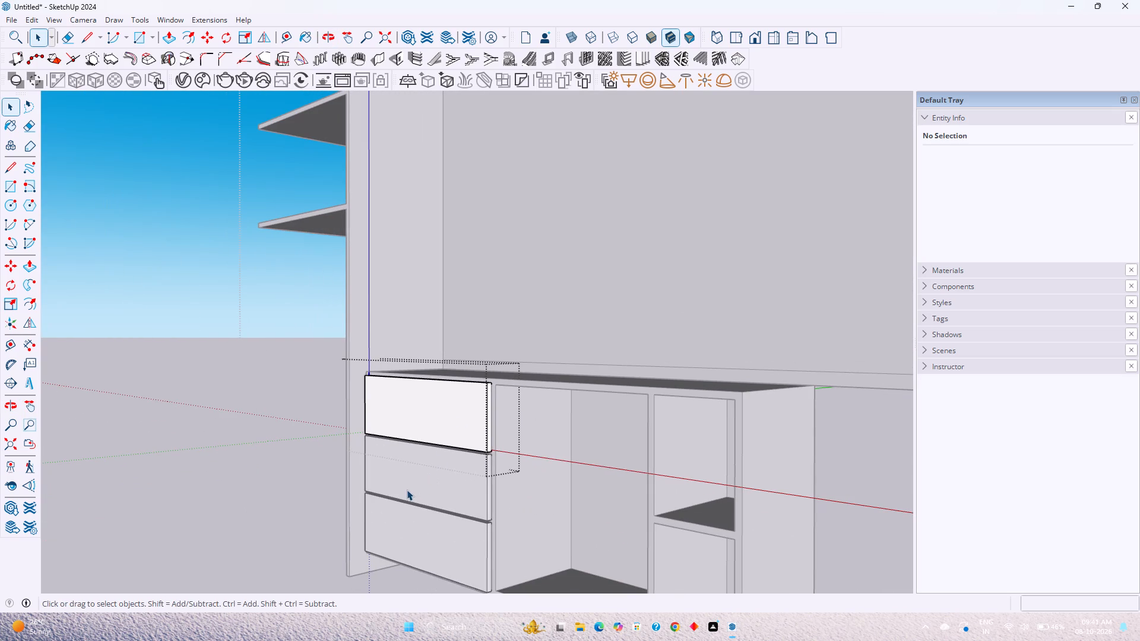
scroll(454, 394, "up", 5)
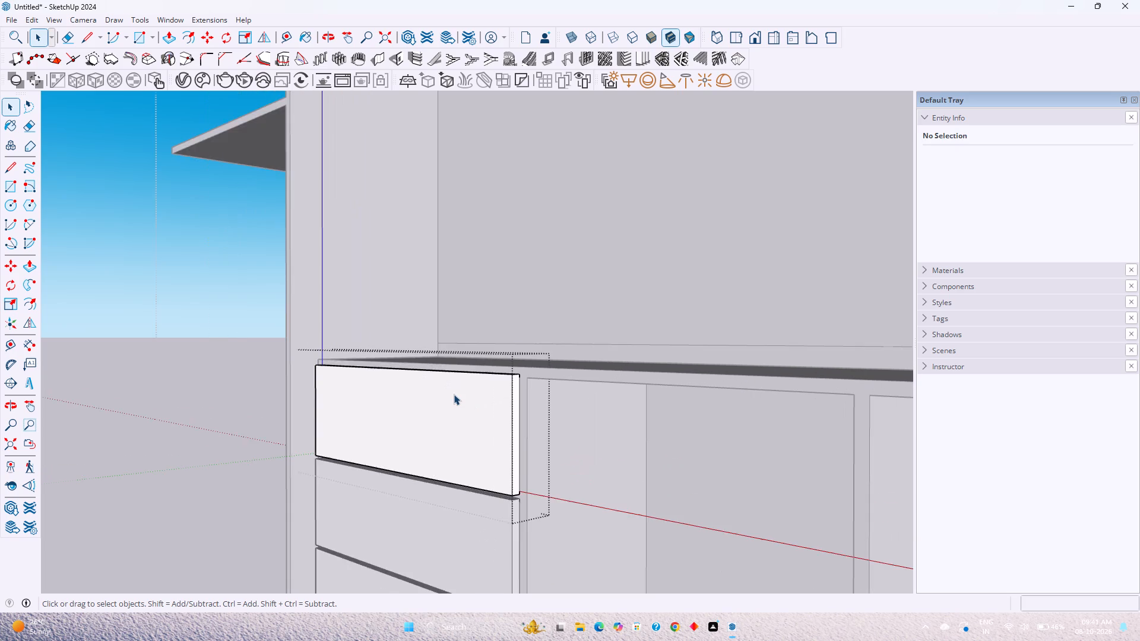
scroll(454, 394, "down", 14)
middle_click_drag(454, 399, 648, 382)
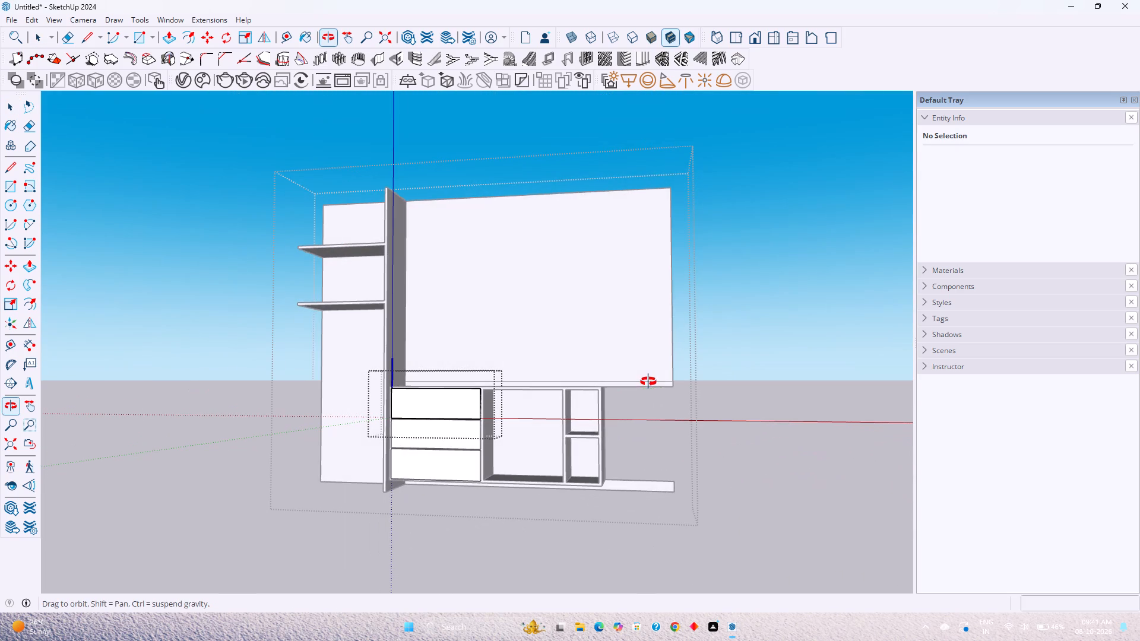
middle_click_drag(648, 382, 634, 465)
scroll(543, 451, "up", 6)
scroll(442, 367, "up", 3)
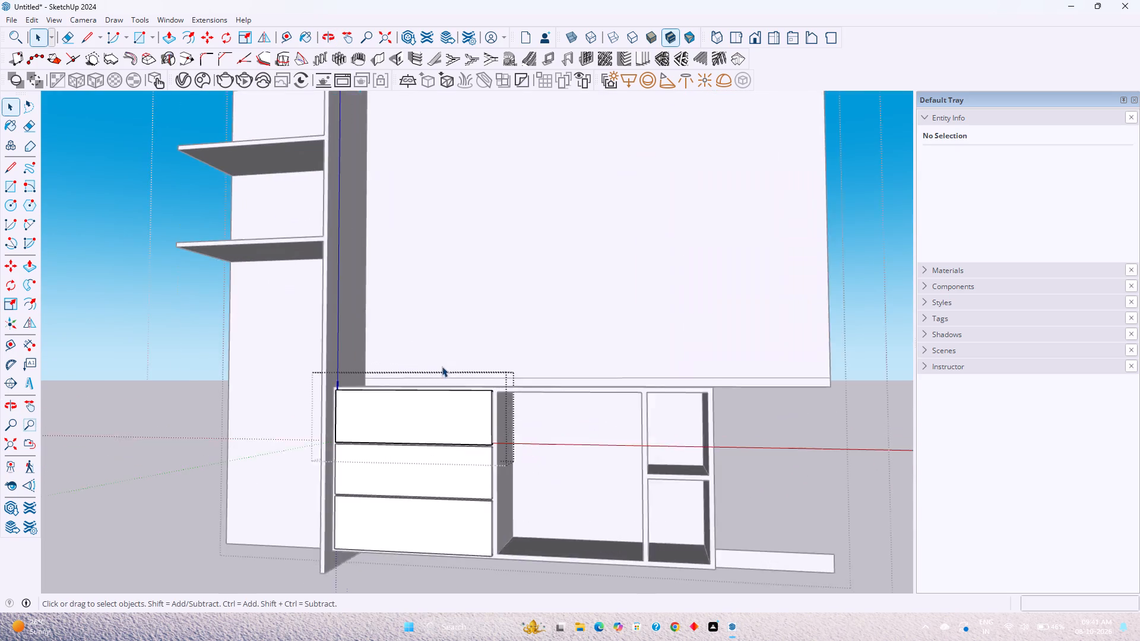
scroll(442, 366, "up", 2)
scroll(470, 423, "up", 1)
middle_click_drag(471, 424, 369, 364)
scroll(369, 364, "down", 4)
middle_click_drag(369, 364, 294, 526)
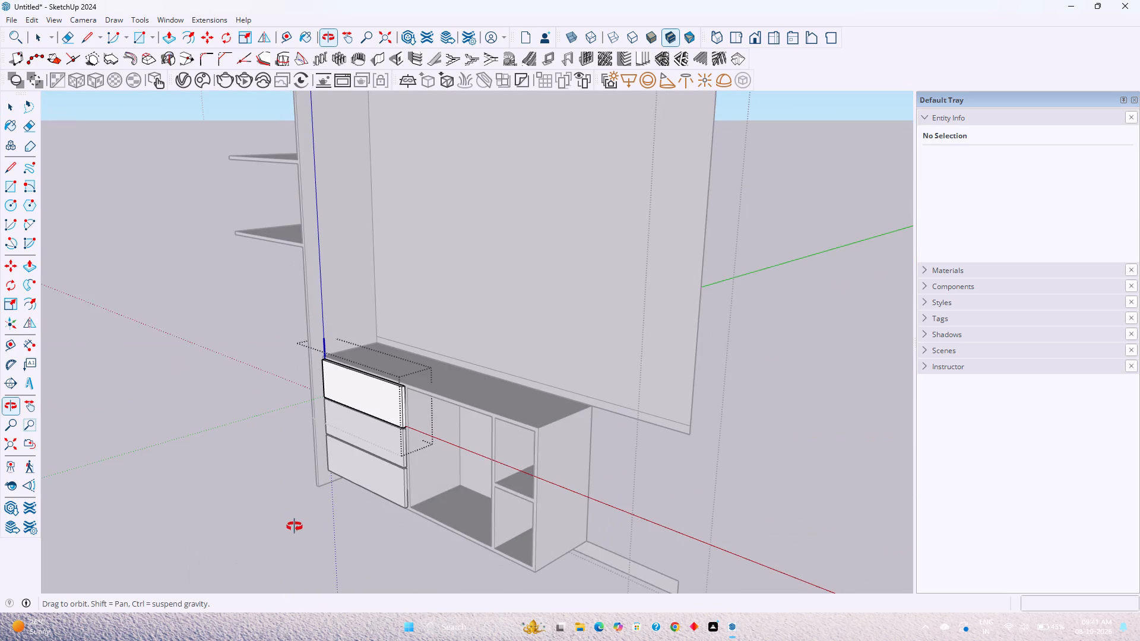
middle_click_drag(294, 526, 294, 526)
middle_click(294, 526)
scroll(361, 455, "up", 20)
scroll(361, 455, "up", 1)
middle_click_drag(414, 468, 413, 438)
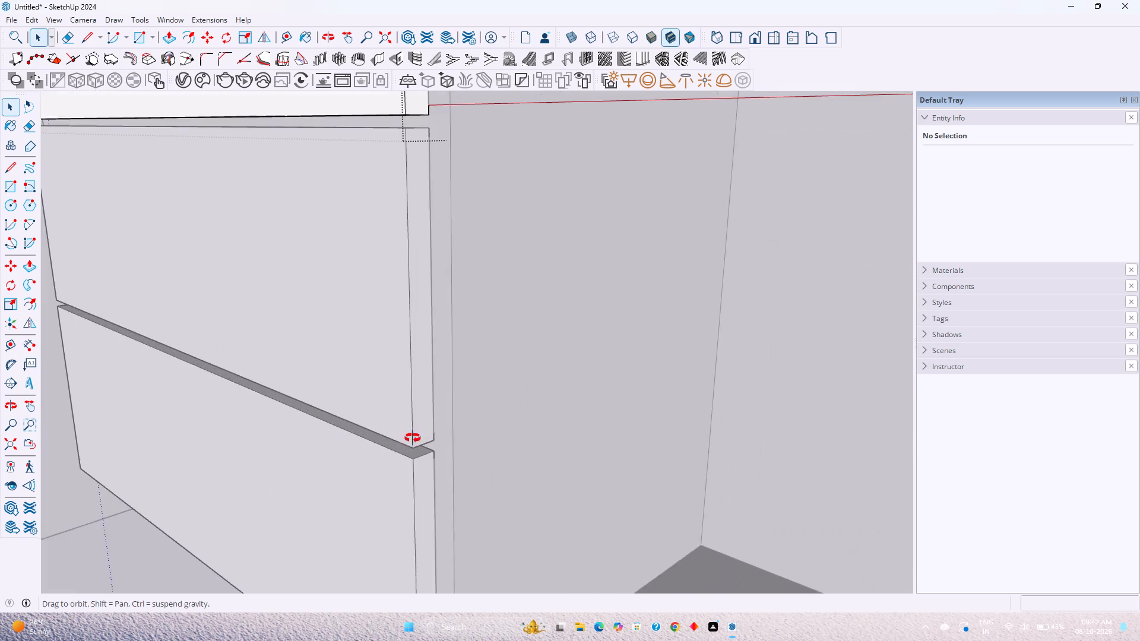
middle_click_drag(413, 438, 418, 375)
middle_click(418, 375)
scroll(419, 373, "down", 14)
middle_click_drag(419, 376, 424, 398)
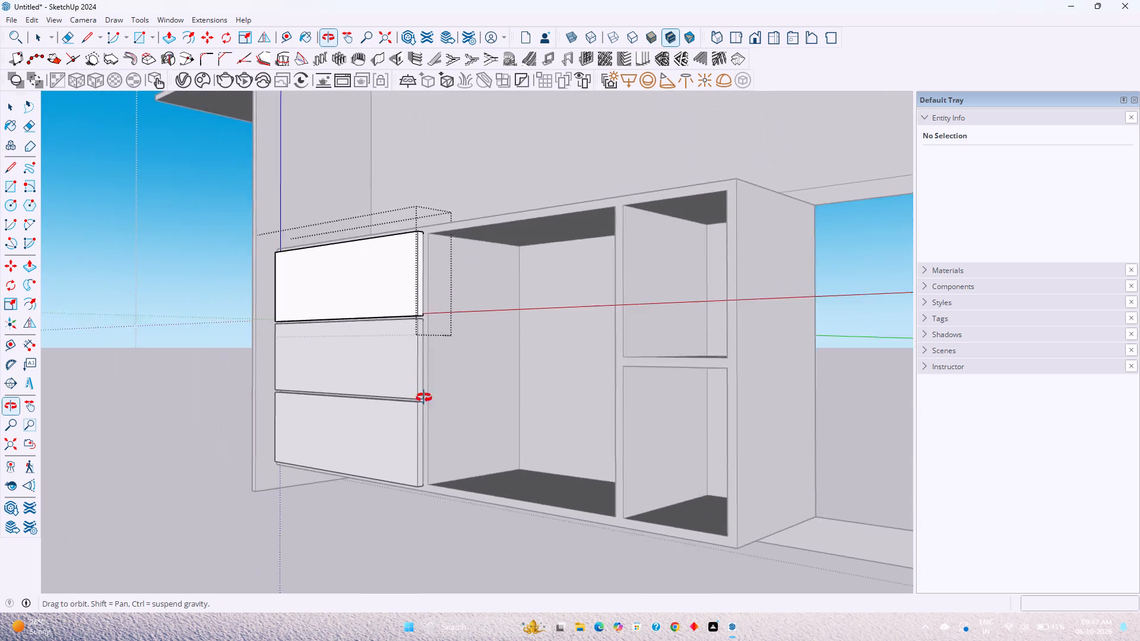
middle_click_drag(424, 398, 518, 426)
scroll(518, 461, "up", 7)
middle_click(540, 461)
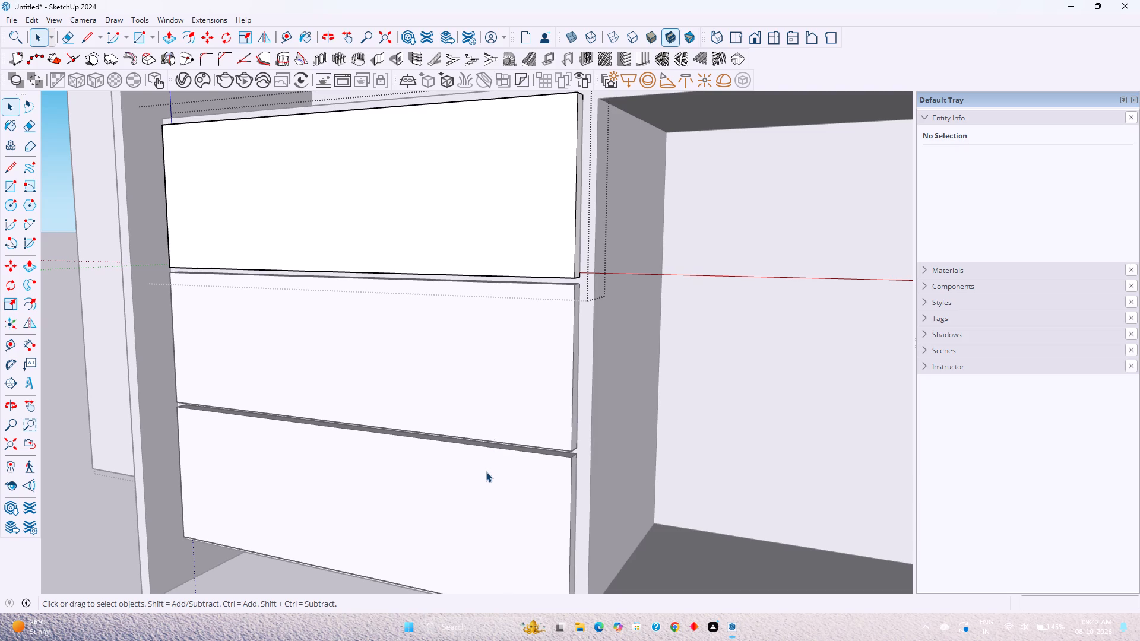
scroll(480, 468, "down", 5)
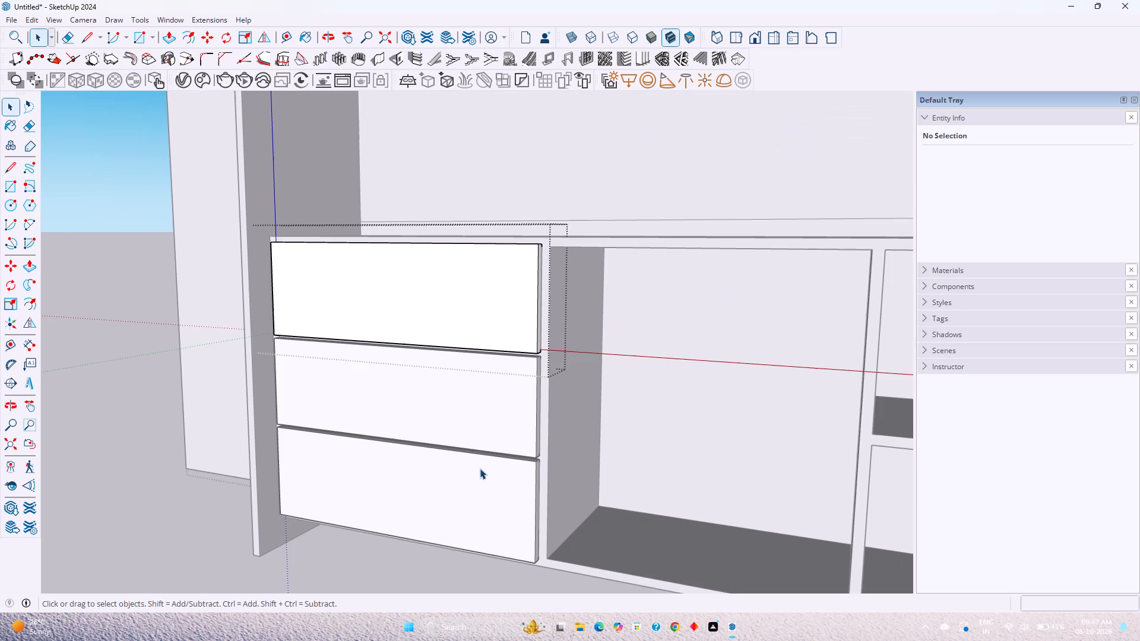
scroll(508, 346, "up", 2)
middle_click_drag(508, 346, 410, 398)
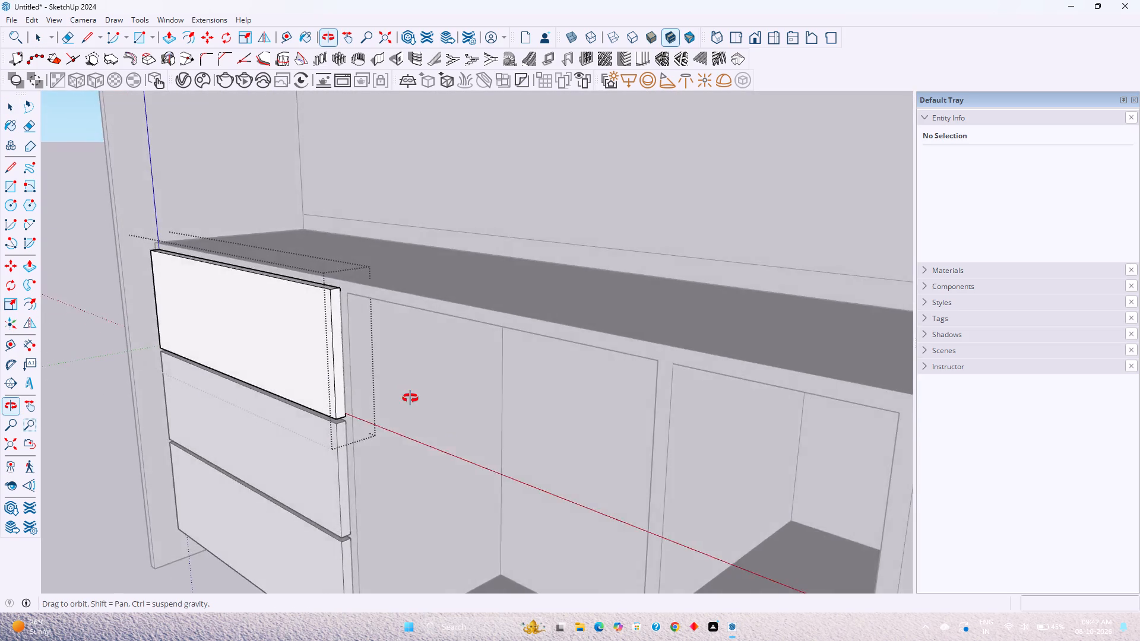
middle_click_drag(410, 398, 430, 422)
scroll(344, 364, "up", 14)
middle_click_drag(429, 409, 439, 388)
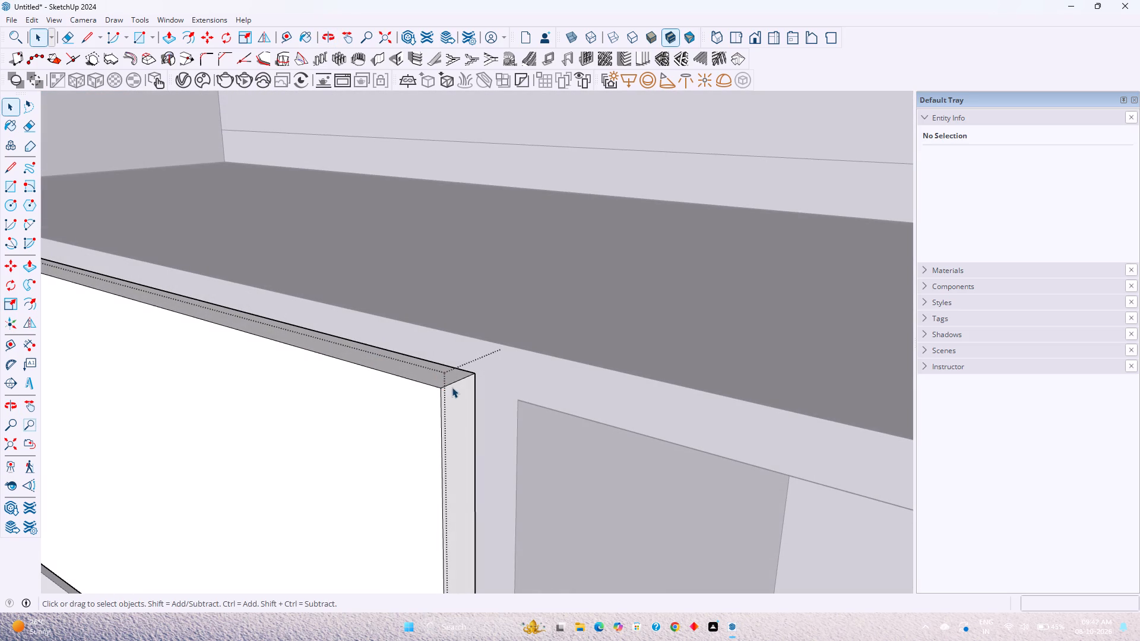
Copy the short upper edge of the top drawer front's end face 1" straight down along the blue axis.
left_click(453, 385)
key("m")
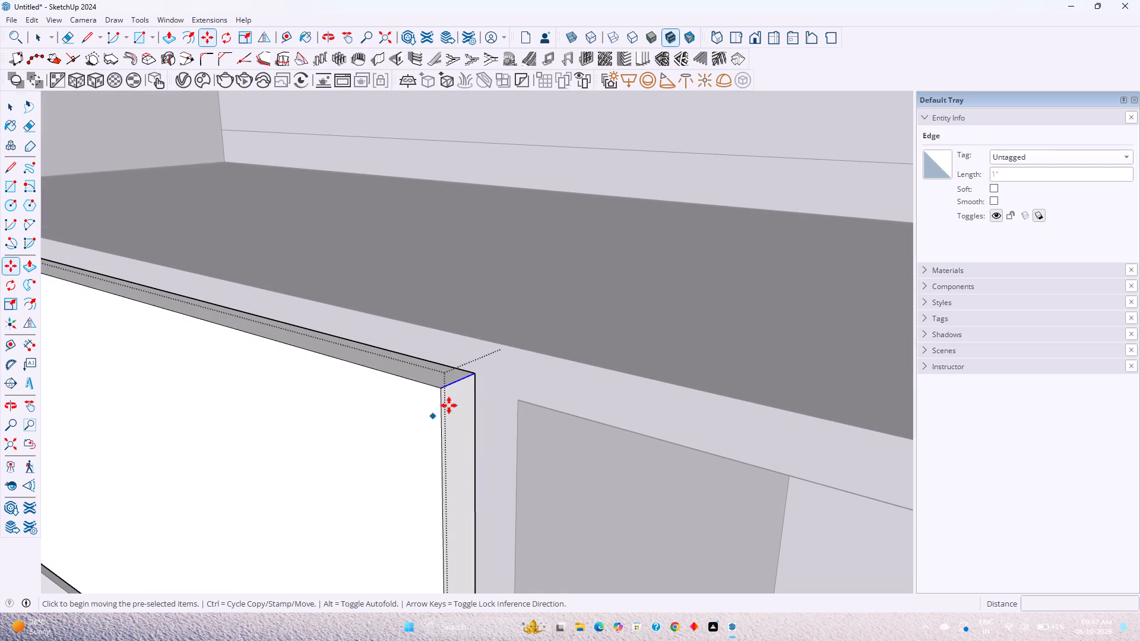
left_click(457, 382)
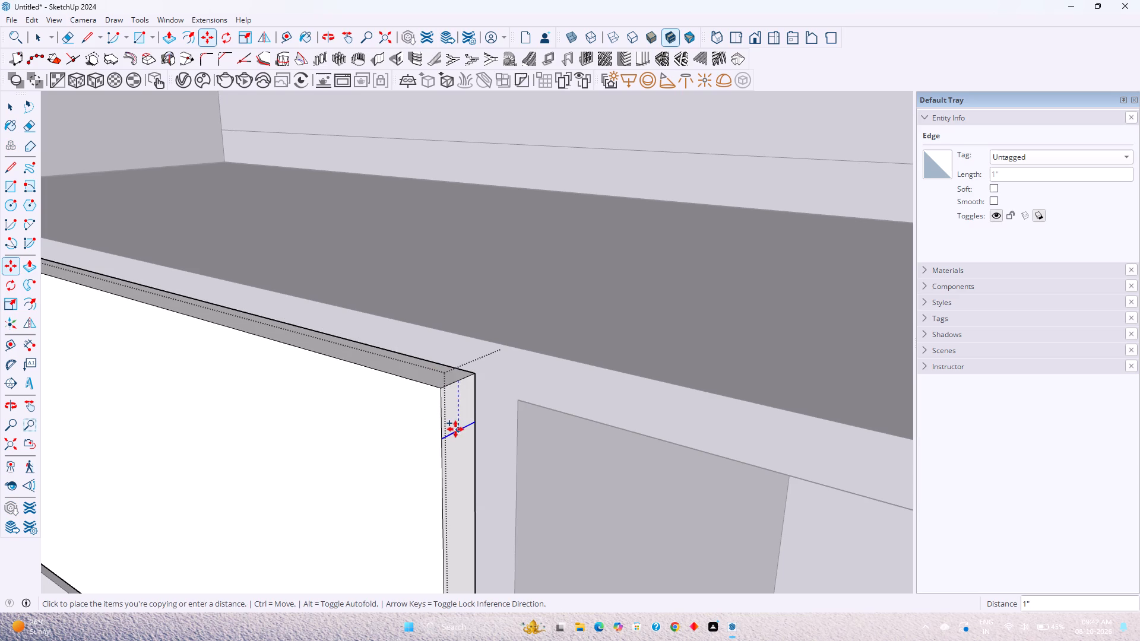
key("Up")
key("1")
key("Return")
scroll(456, 378, "up", 9)
middle_click_drag(466, 419, 350, 367)
scroll(398, 393, "down", 1)
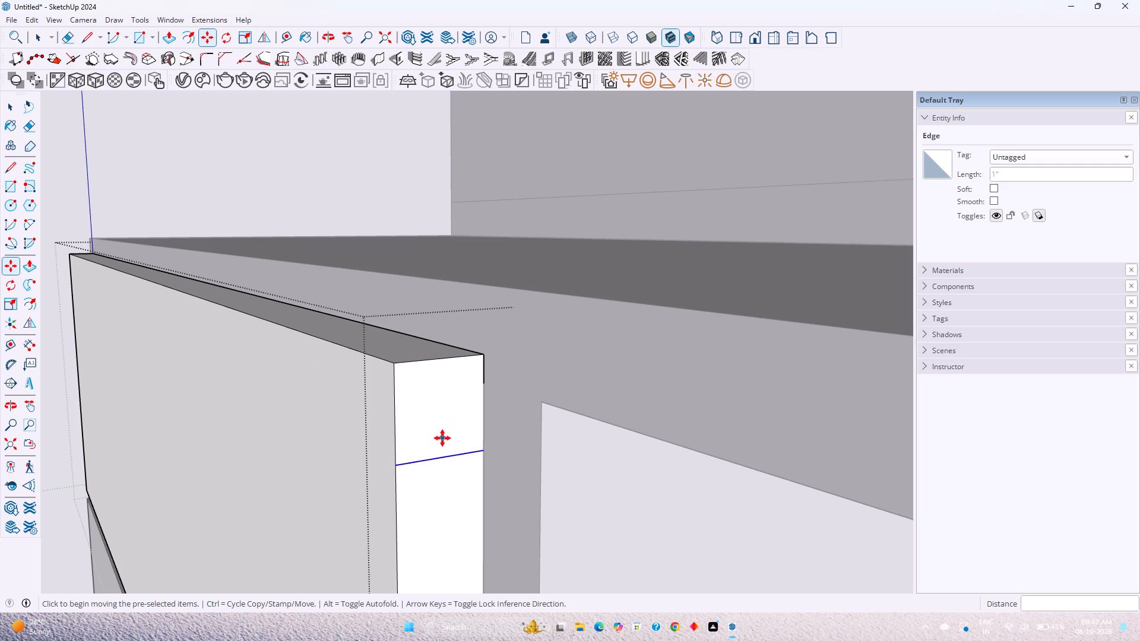
key("Escape")
Copy the same short upper edge 0.25" down the top drawer front's end face.
key("space")
left_click(435, 357)
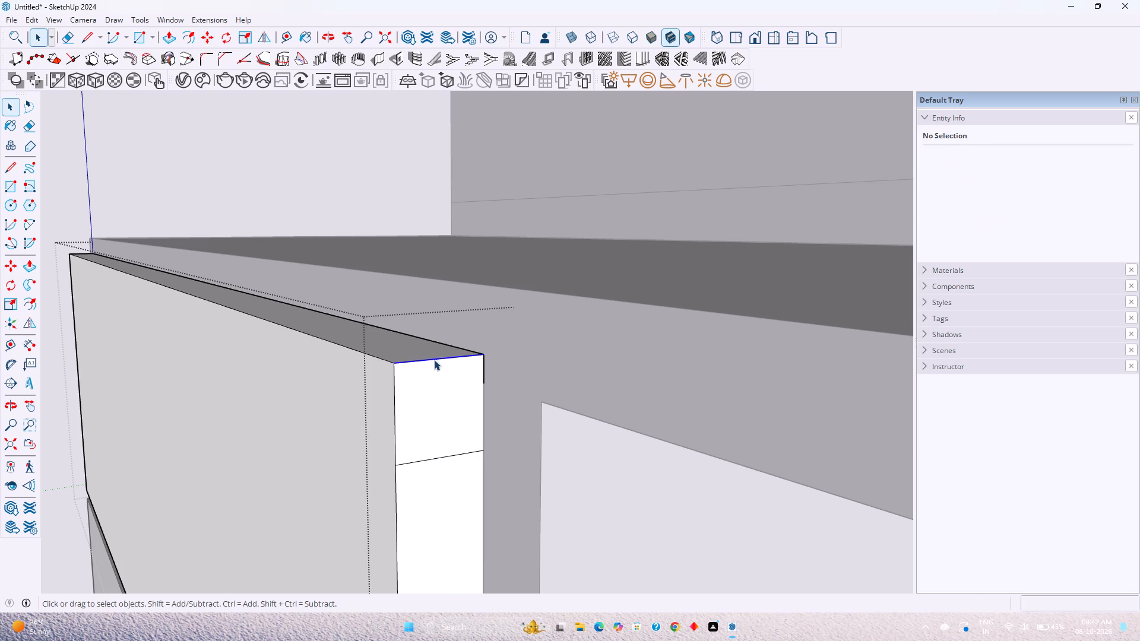
key("m")
left_click(441, 363)
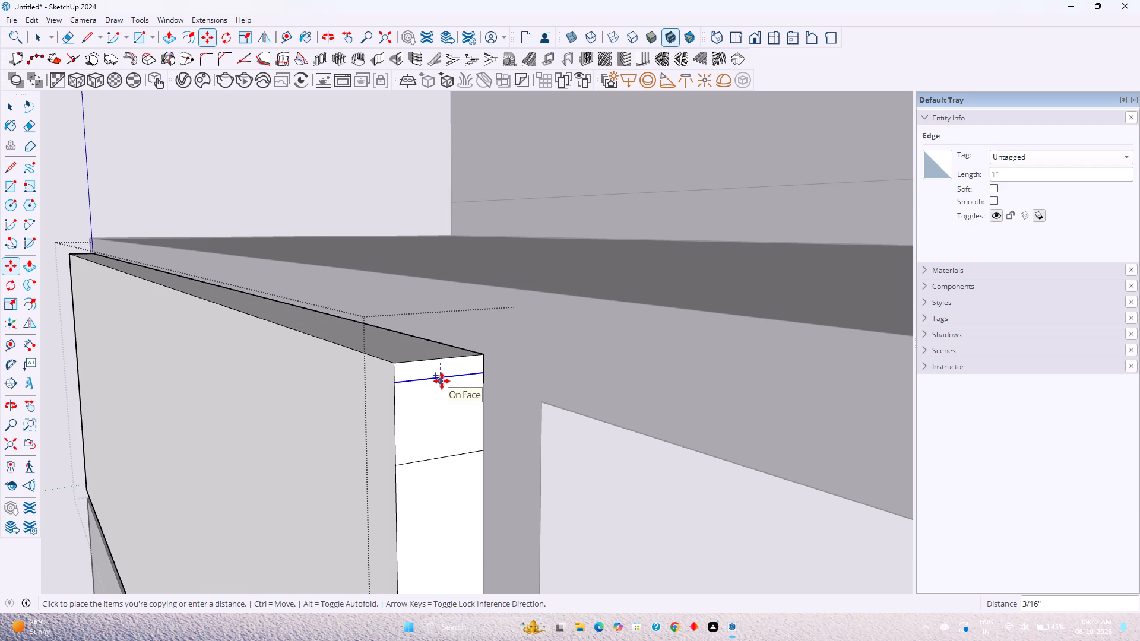
type("0.5")
key("Return")
type("0.25")
key("Return")
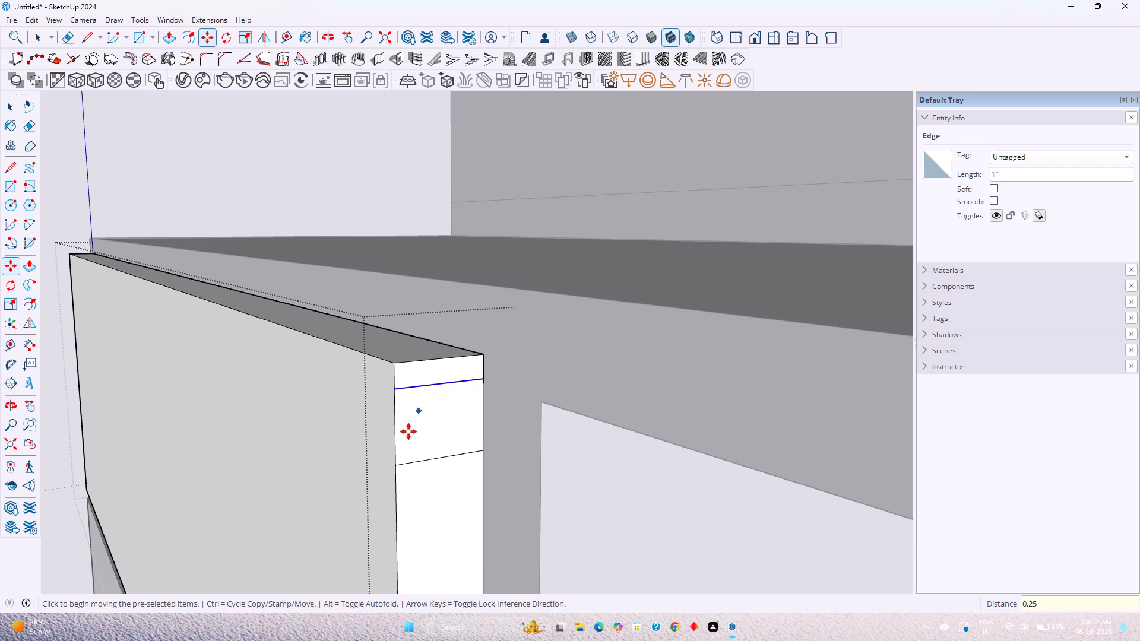
Draw a two-point semicircular arc, 3/4" across, bulging into the end face between the outer-side ends of the two copied edges.
scroll(435, 451, "up", 3)
middle_click_drag(435, 451, 363, 432)
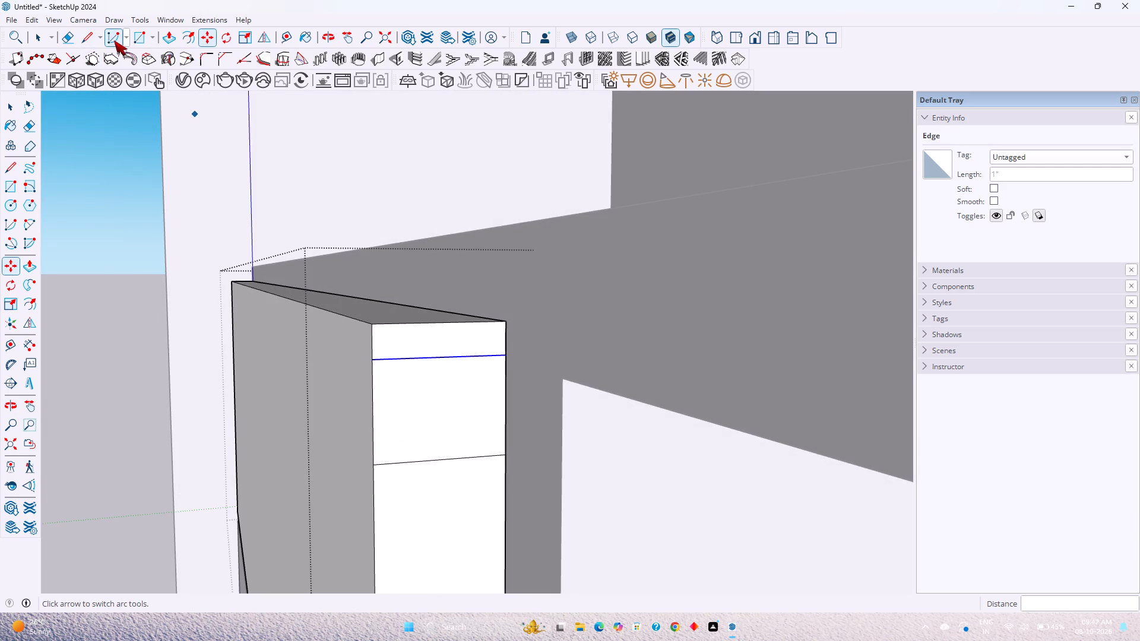
key("a")
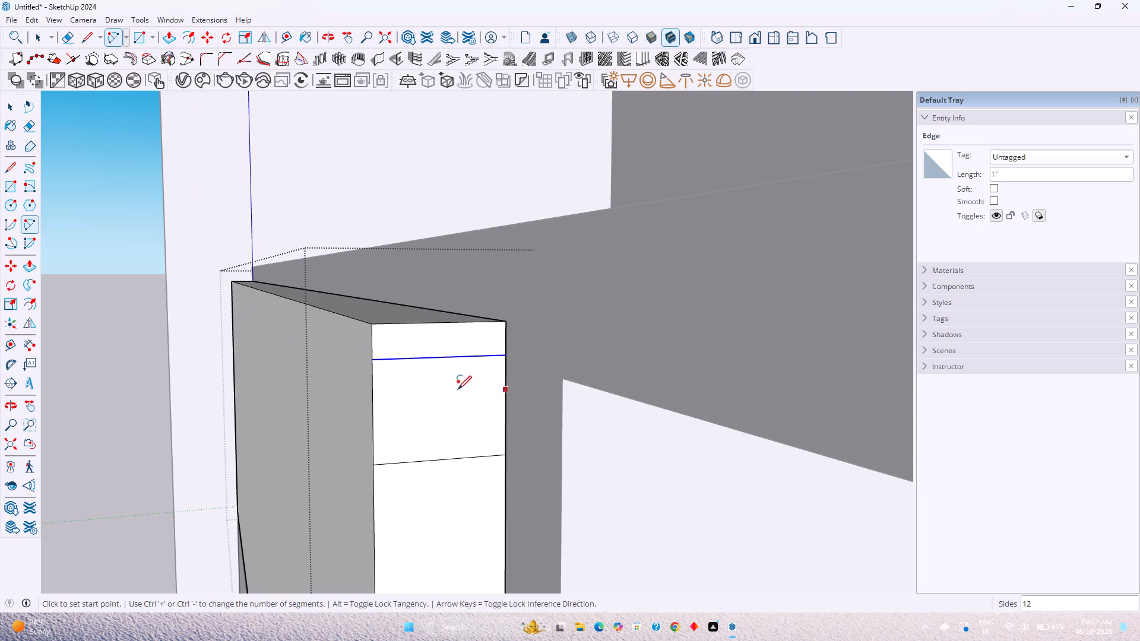
left_click(373, 363)
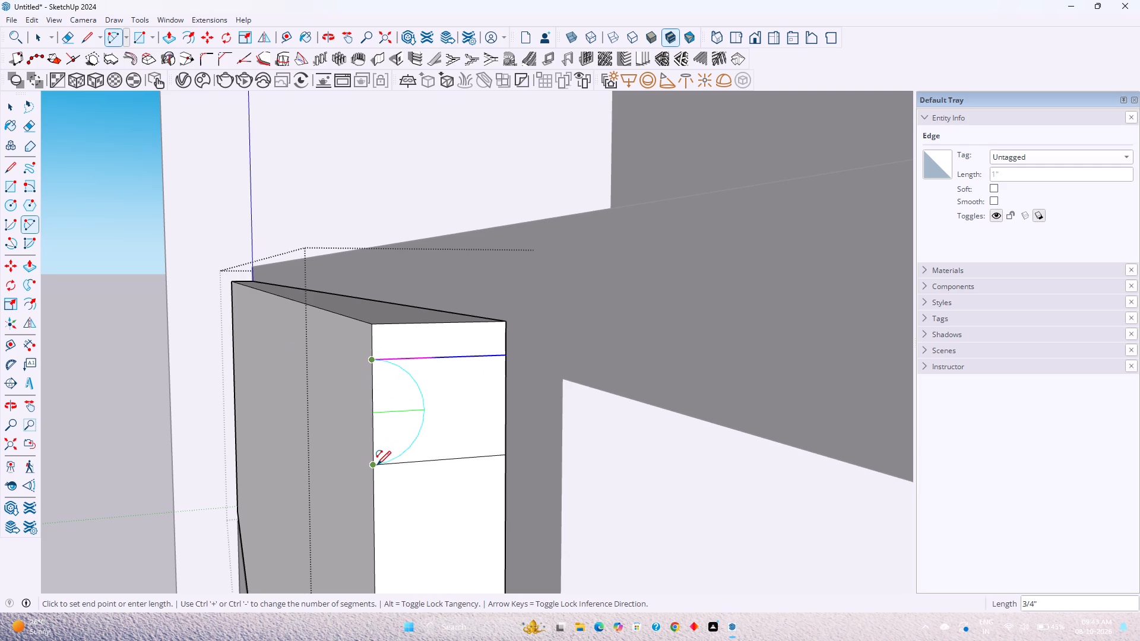
left_click(377, 465)
left_click(377, 465)
key("space")
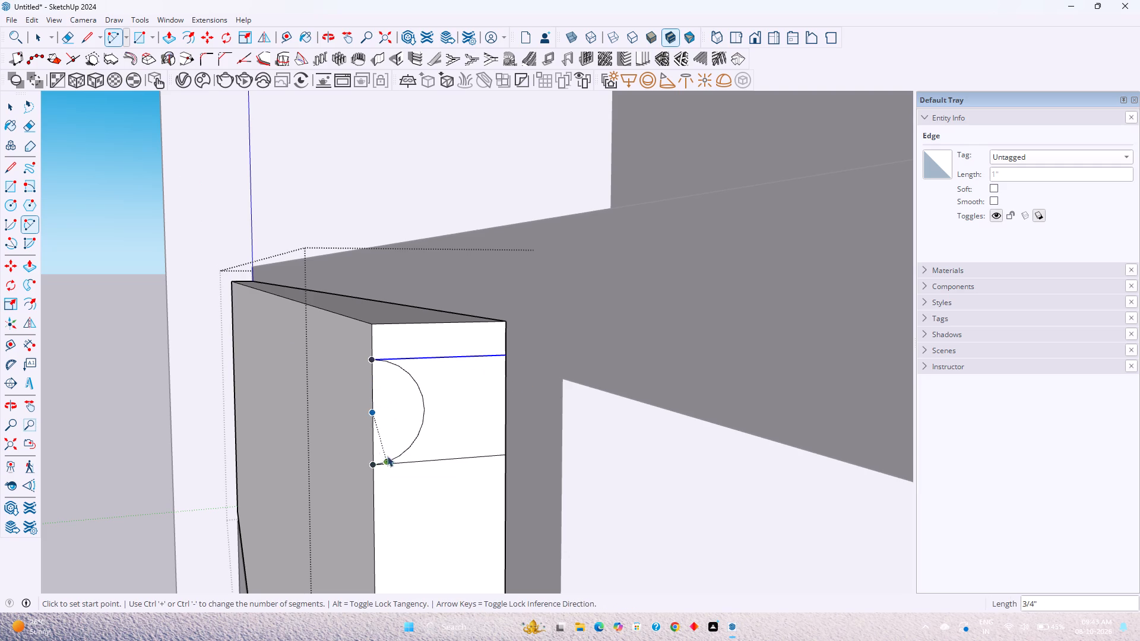
left_click(423, 408)
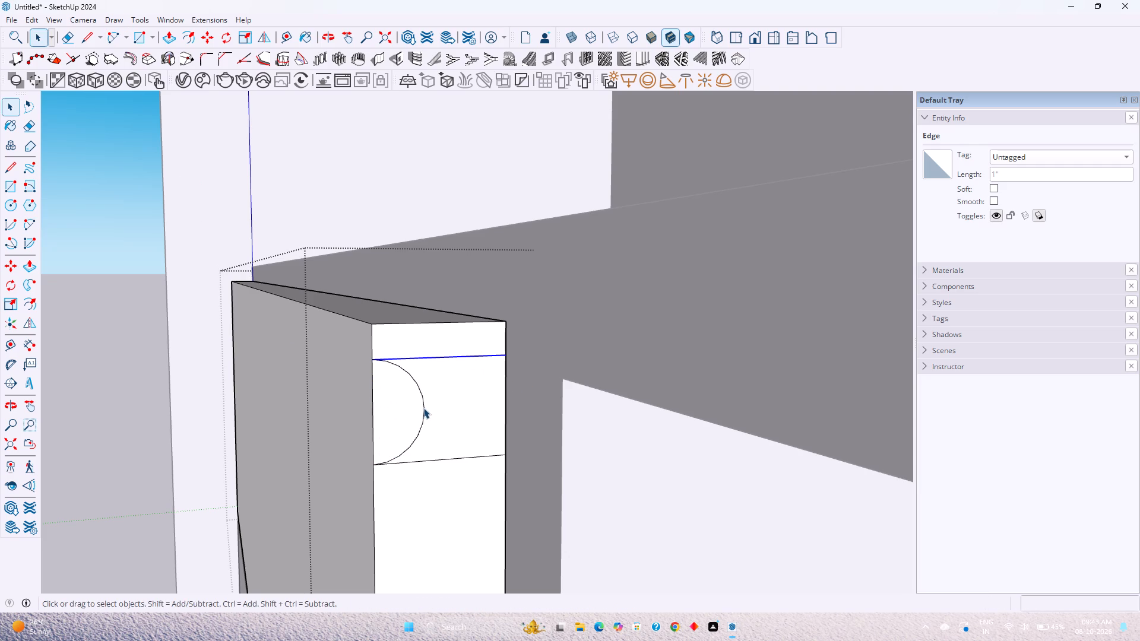
Delete the two copied construction edges on the end face, keeping the semicircular arc.
left_click(458, 355)
key("Delete")
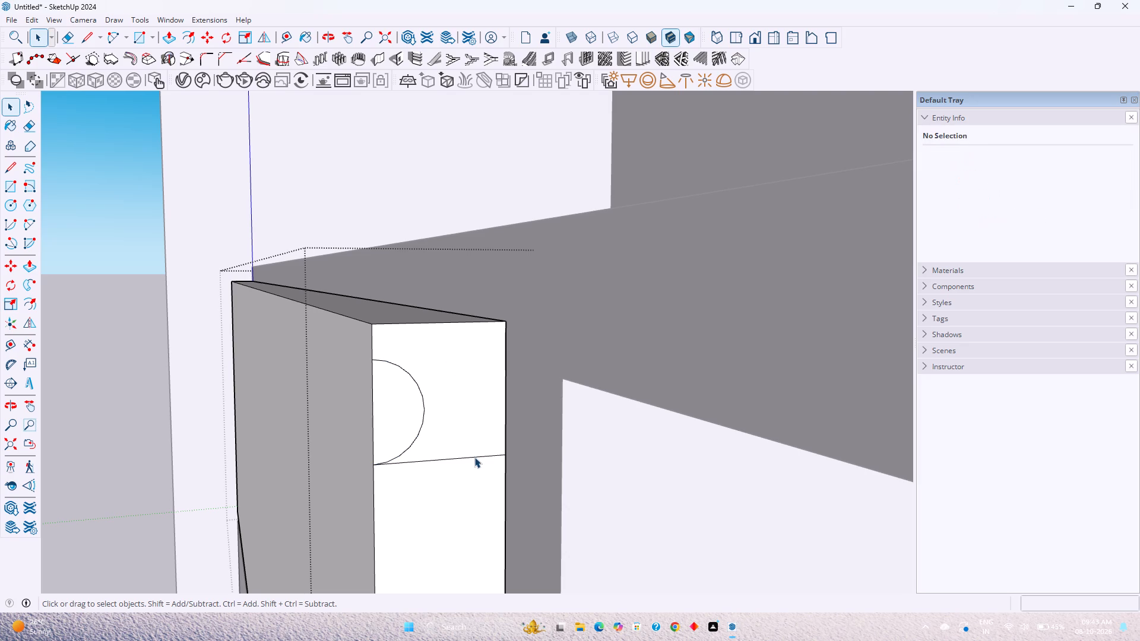
left_click(474, 457)
key("Delete")
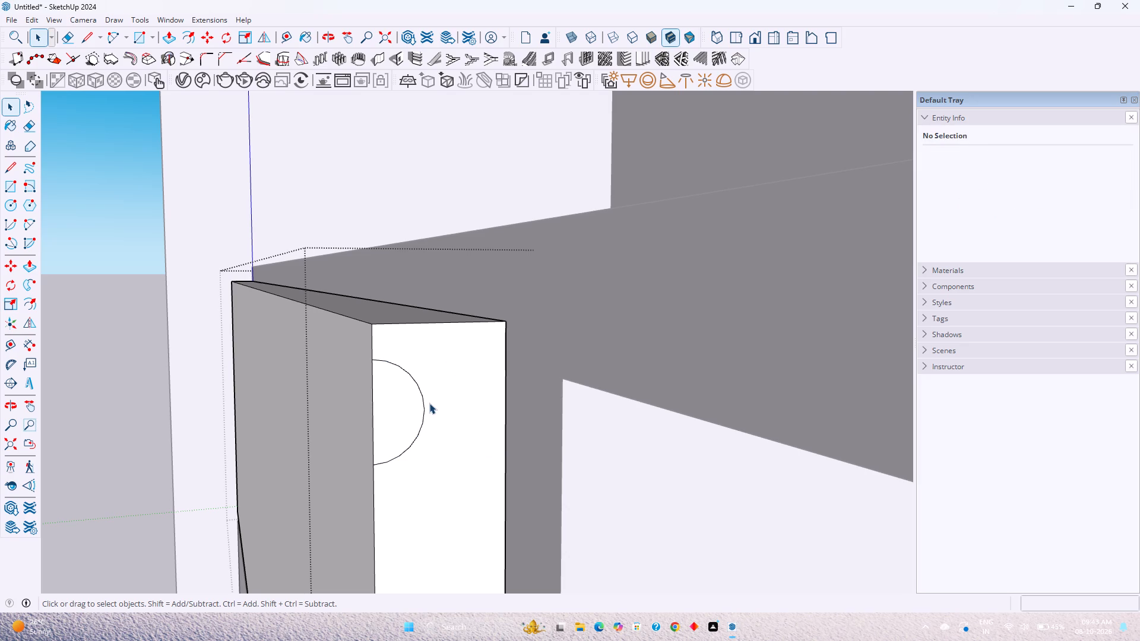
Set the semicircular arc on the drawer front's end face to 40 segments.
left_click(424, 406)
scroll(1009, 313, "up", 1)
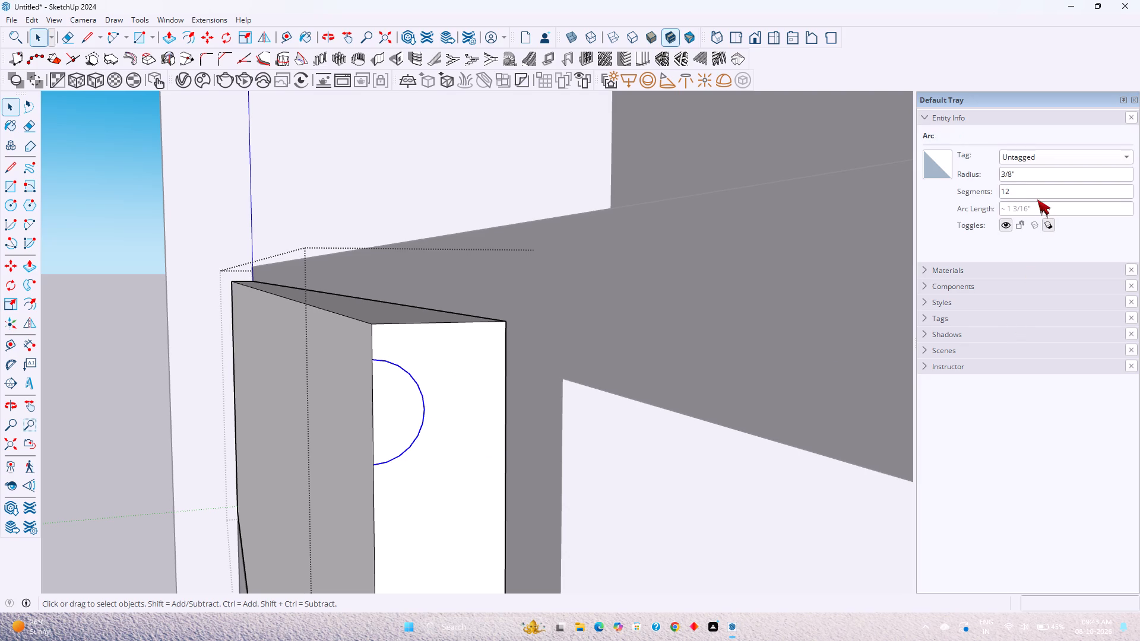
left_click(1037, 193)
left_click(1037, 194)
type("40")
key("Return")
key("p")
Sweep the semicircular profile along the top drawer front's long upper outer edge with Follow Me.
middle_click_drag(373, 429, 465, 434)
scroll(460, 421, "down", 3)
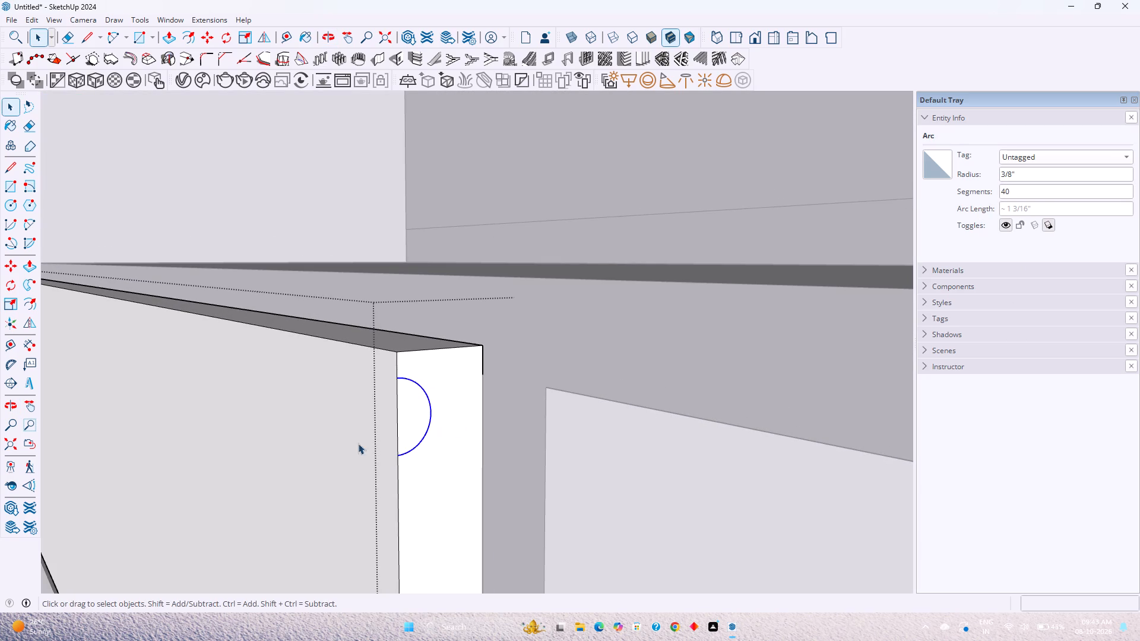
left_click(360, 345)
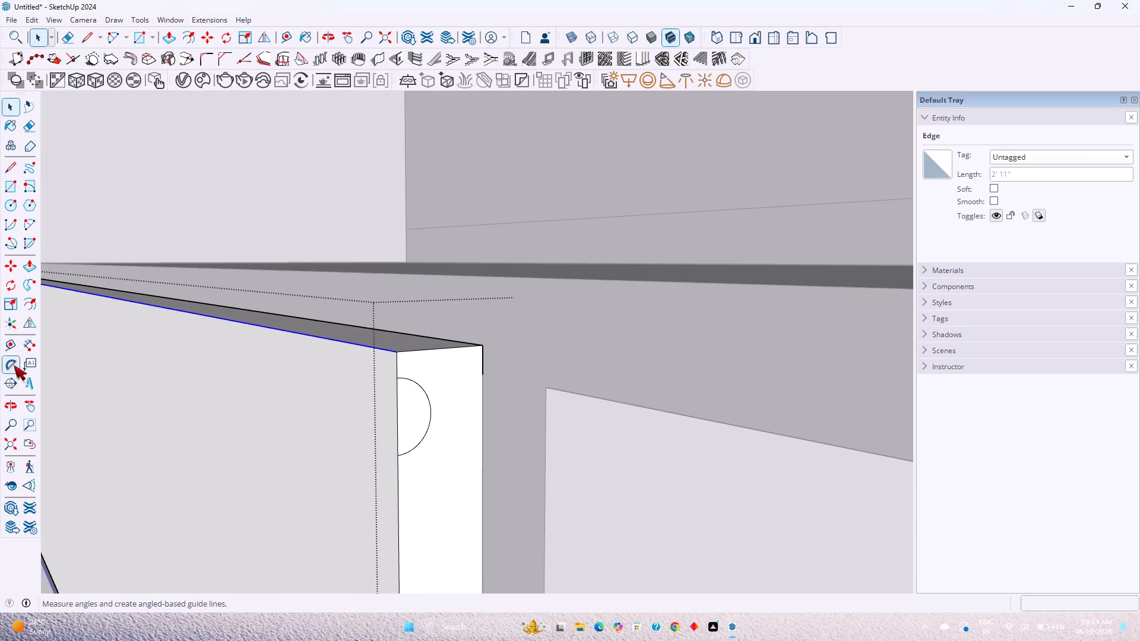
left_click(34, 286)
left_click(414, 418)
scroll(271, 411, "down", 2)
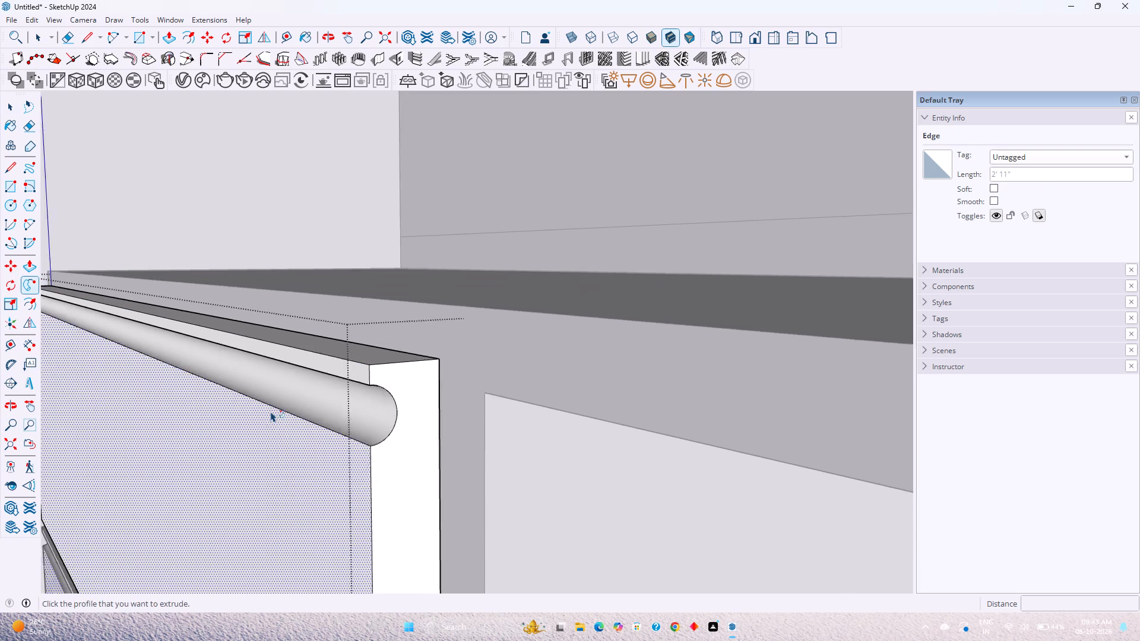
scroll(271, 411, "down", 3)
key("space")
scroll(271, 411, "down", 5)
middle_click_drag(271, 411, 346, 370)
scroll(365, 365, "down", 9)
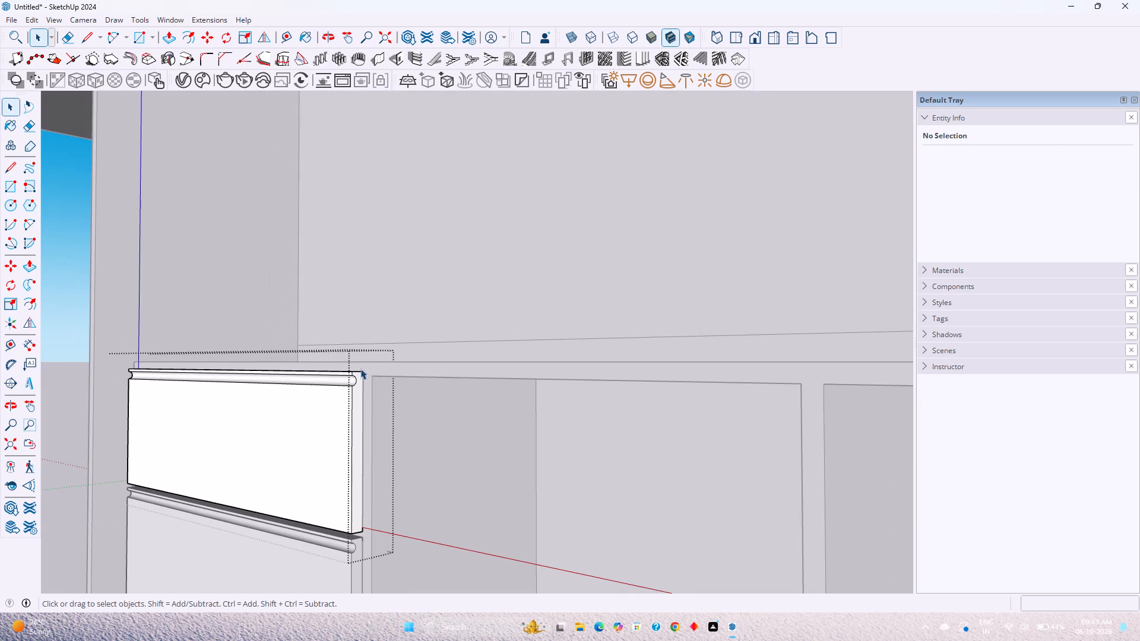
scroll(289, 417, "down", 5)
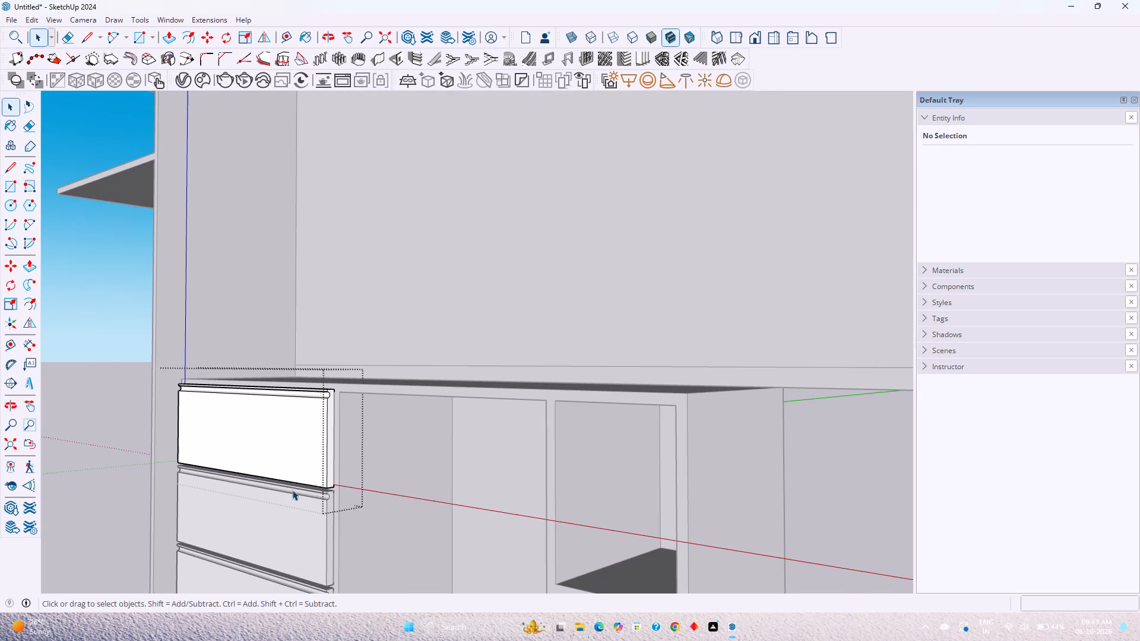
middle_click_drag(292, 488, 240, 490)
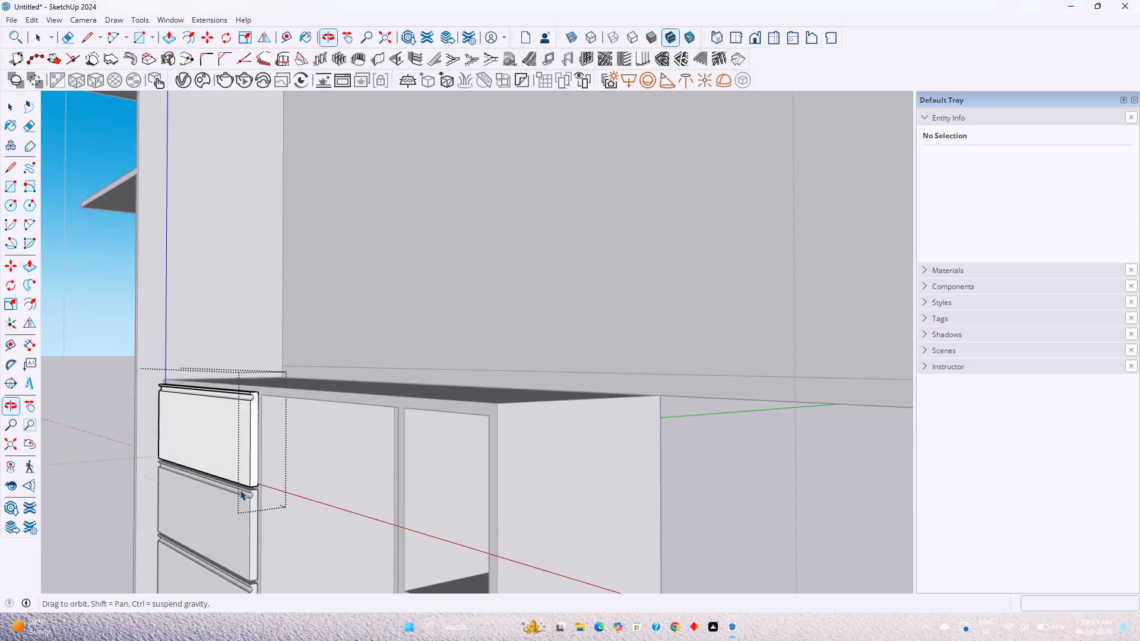
Undo the groove sweep, the arc's segment change, the deletion of the two construction edges, and the semicircular arc.
scroll(229, 400, "up", 20)
scroll(229, 400, "up", 1)
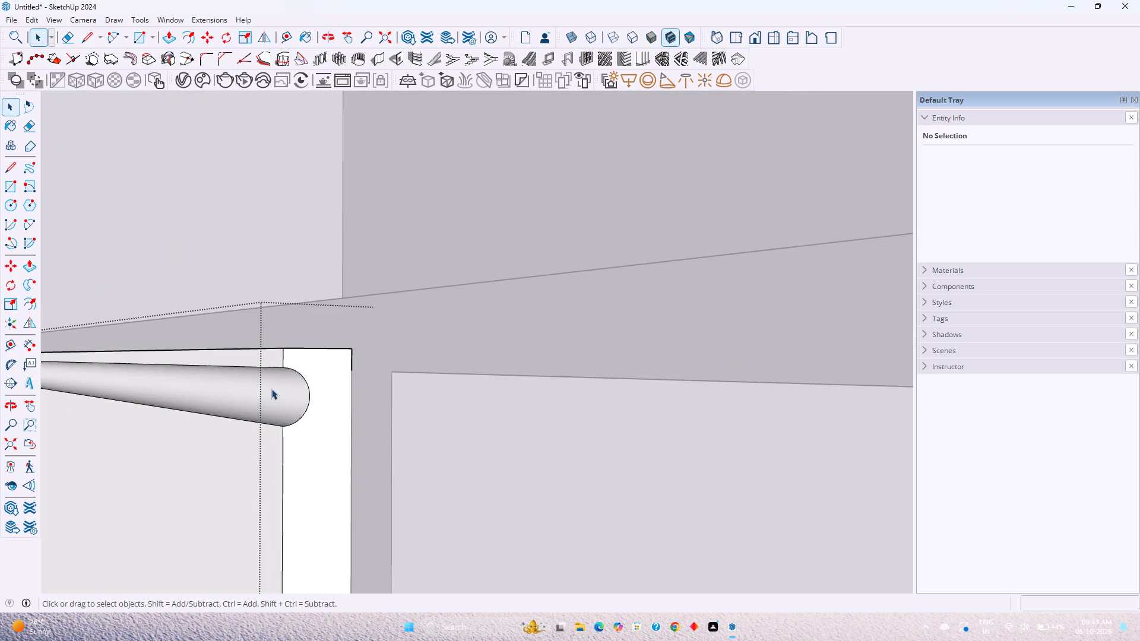
scroll(271, 389, "up", 5)
middle_click_drag(273, 389, 192, 416)
key("ctrl+z")
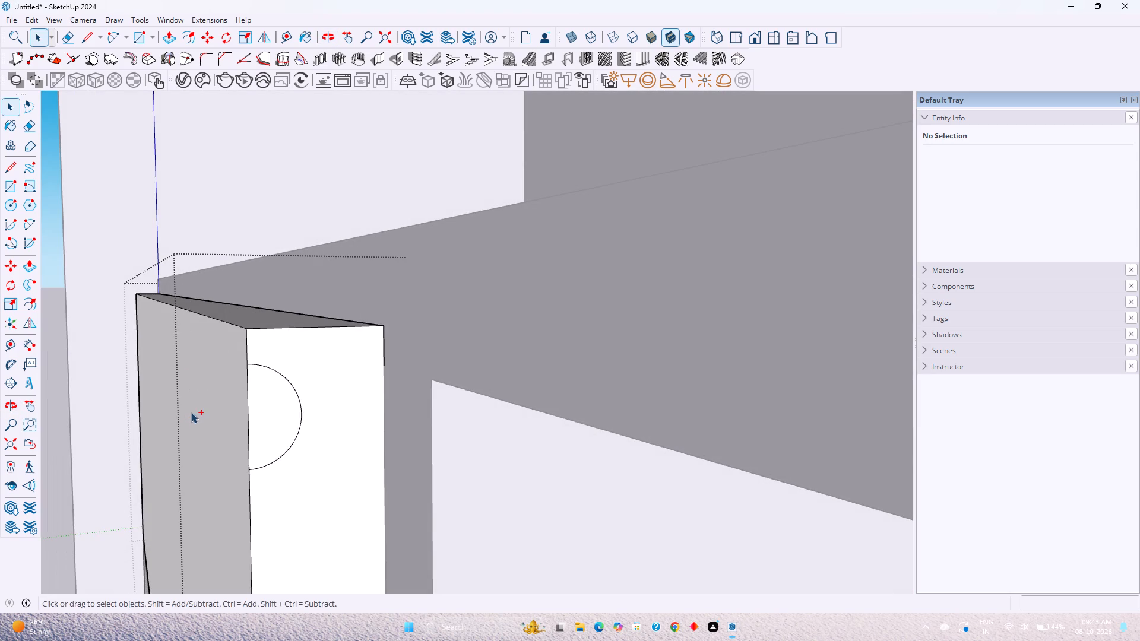
key("ctrl+z")
key("ctrl+z")
key("ctrl+z")
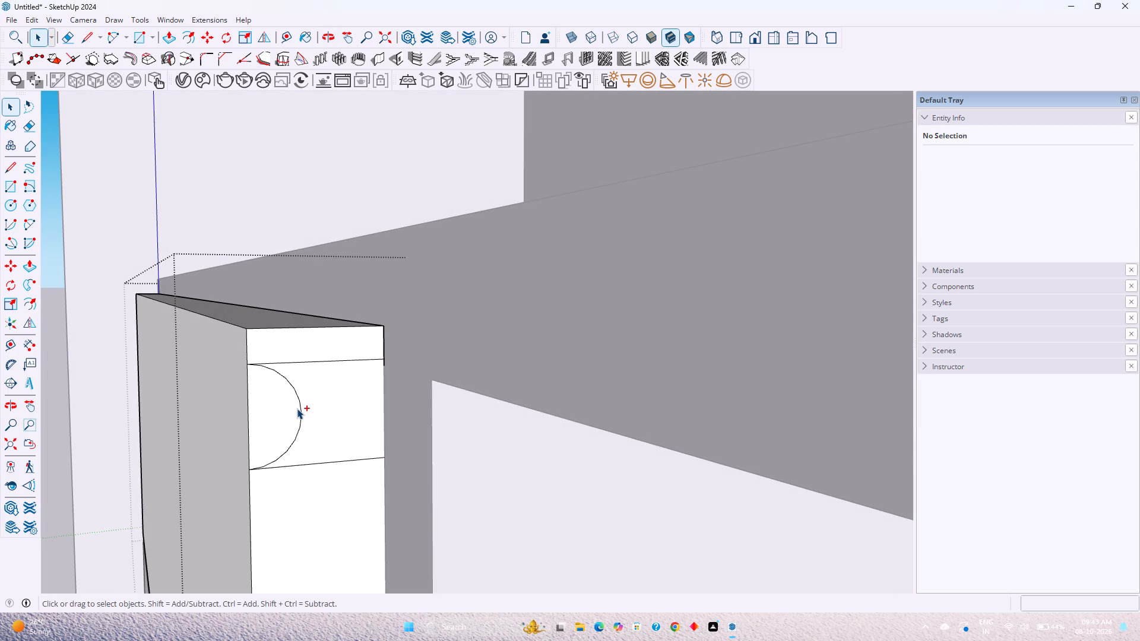
key("ctrl+z")
Place a vertical guide 0.25" in from the end face's outer-side edge using the Tape Measure.
left_click(290, 36)
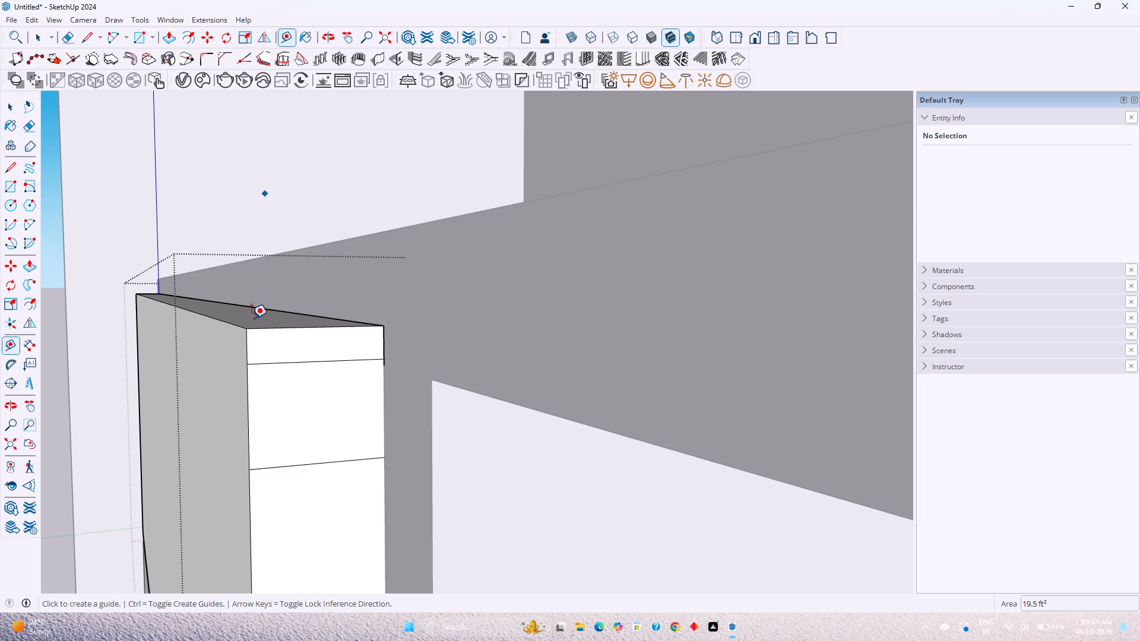
left_click(249, 411)
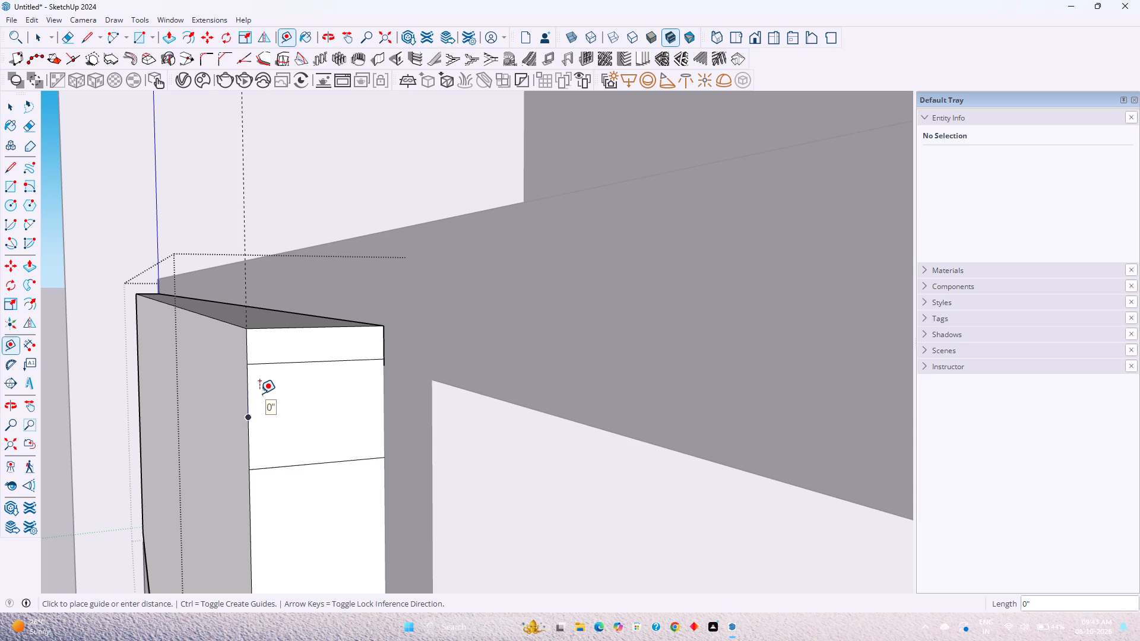
type("0.25")
key("Return")
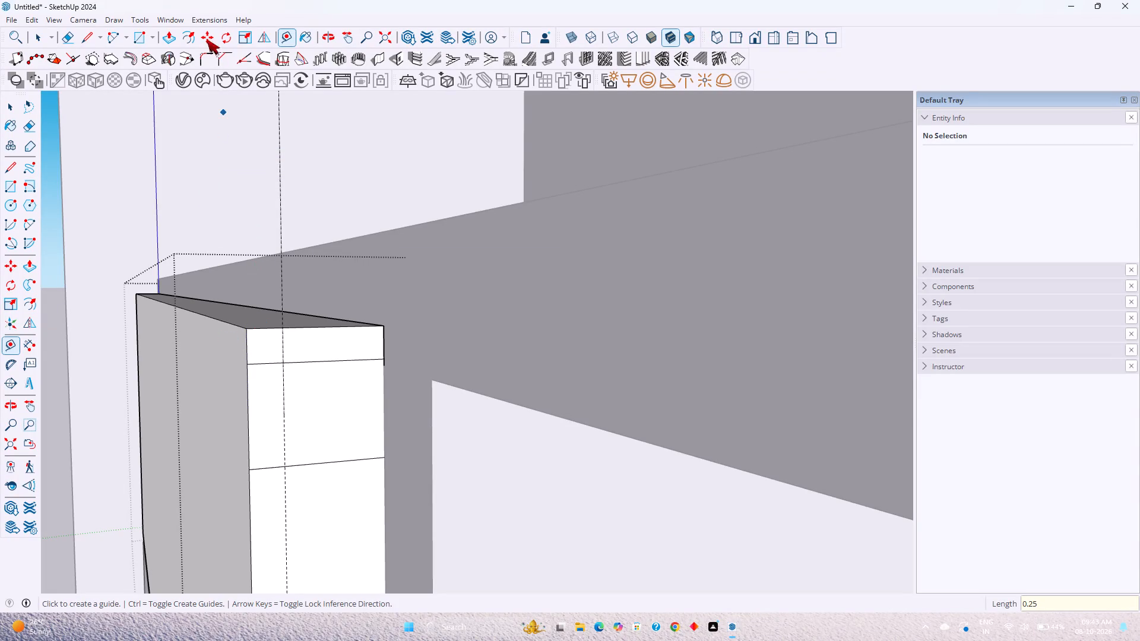
key("space")
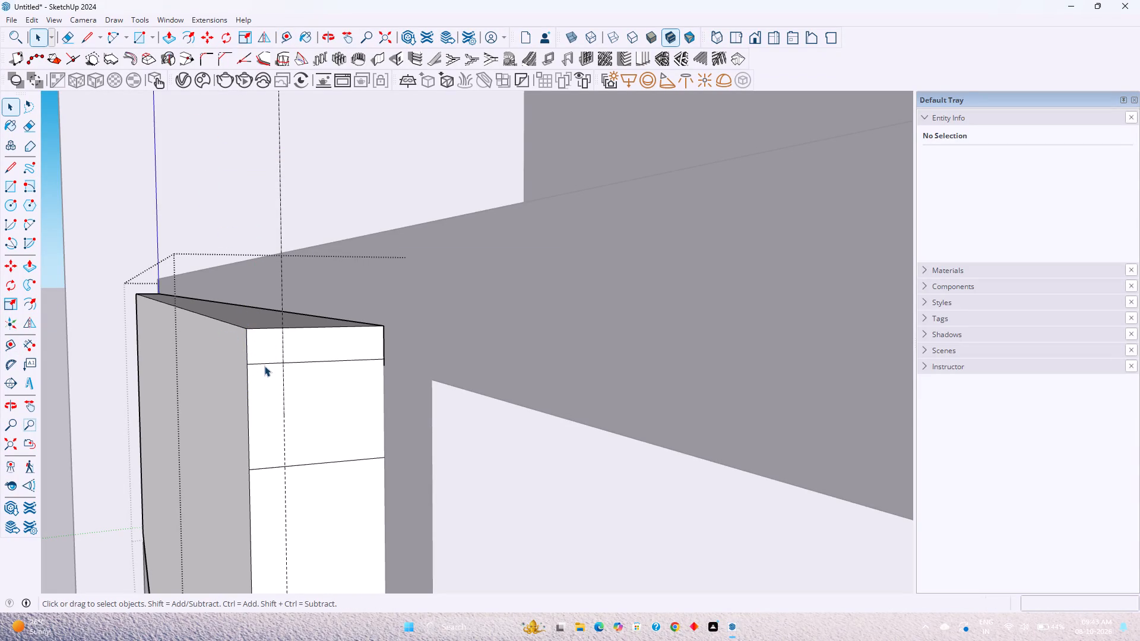
Draw a two-point semicircular arc, 3/4" across, between the guide's intersections with the two construction edges, bulging inward.
left_click(264, 366)
left_click(266, 364)
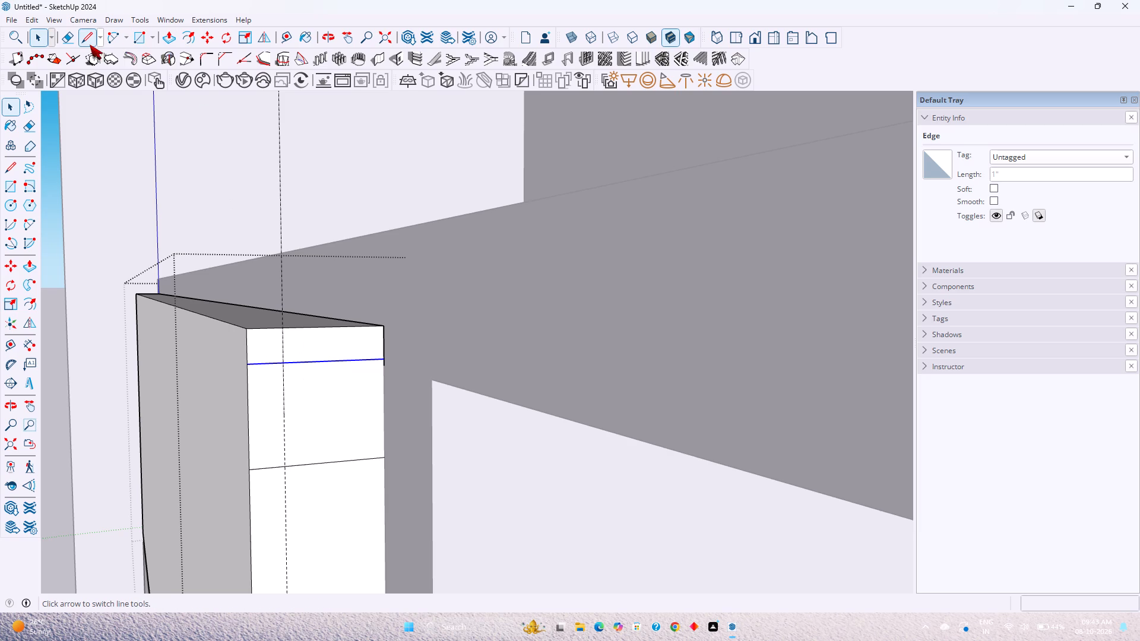
left_click(116, 32)
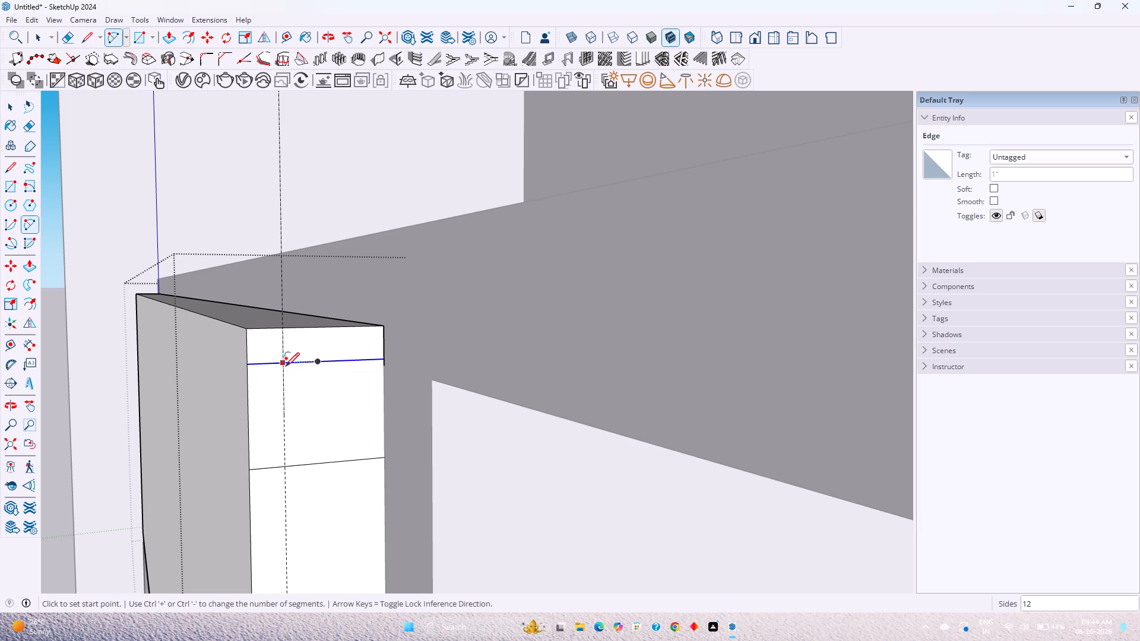
left_click(284, 363)
double_click(287, 467)
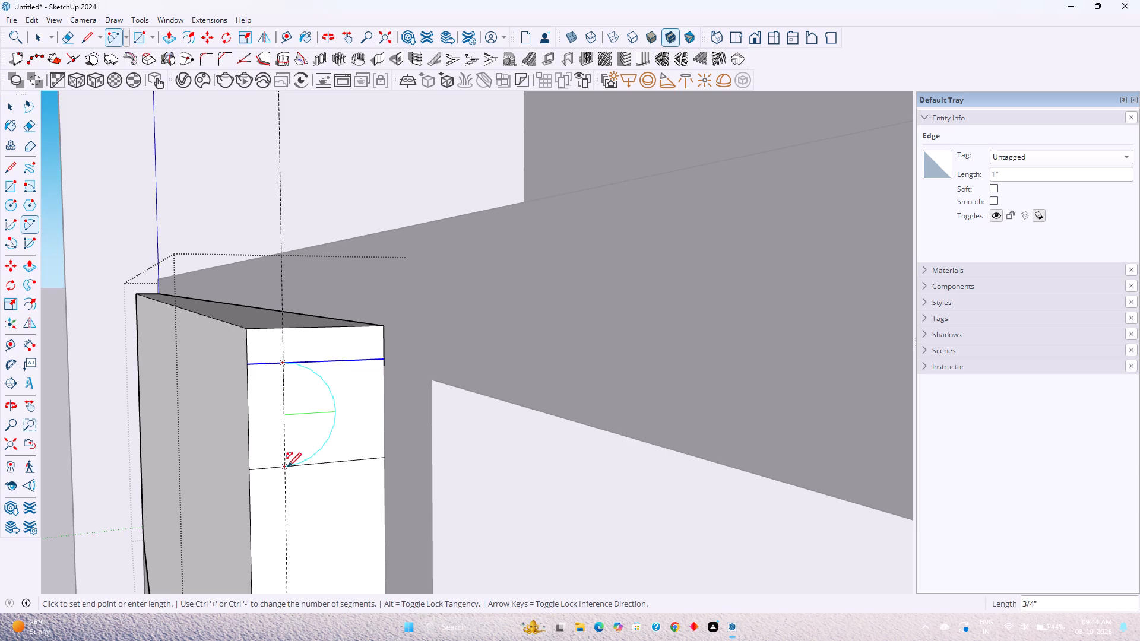
key("space")
Try 45 segments for the new semicircular arc, then set it to 40 segments.
left_click(335, 415)
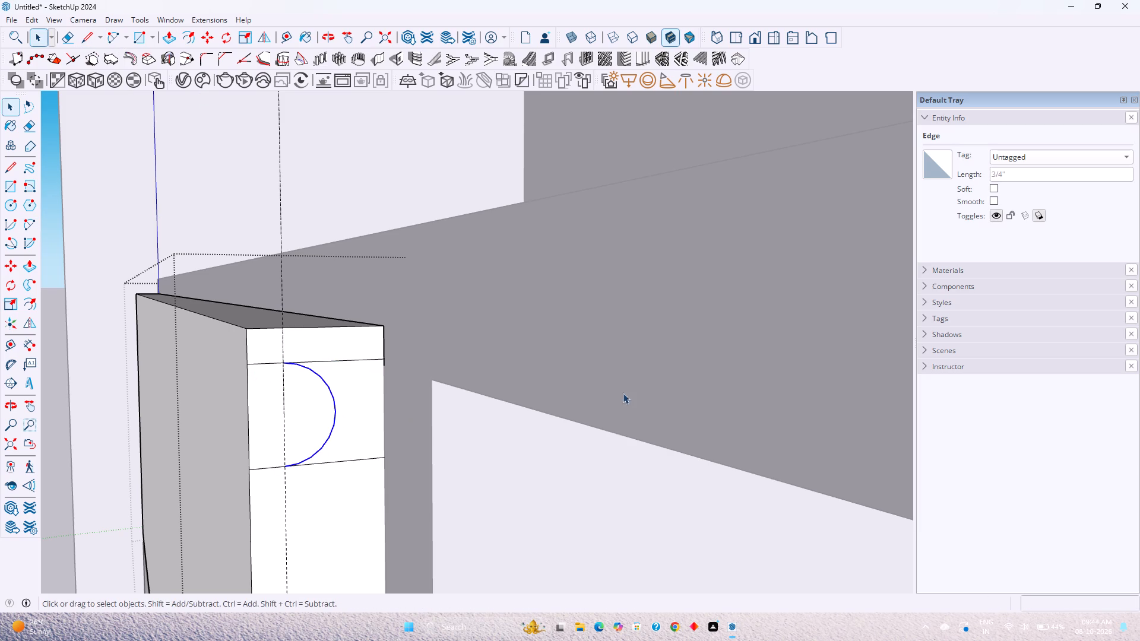
double_click(1063, 195)
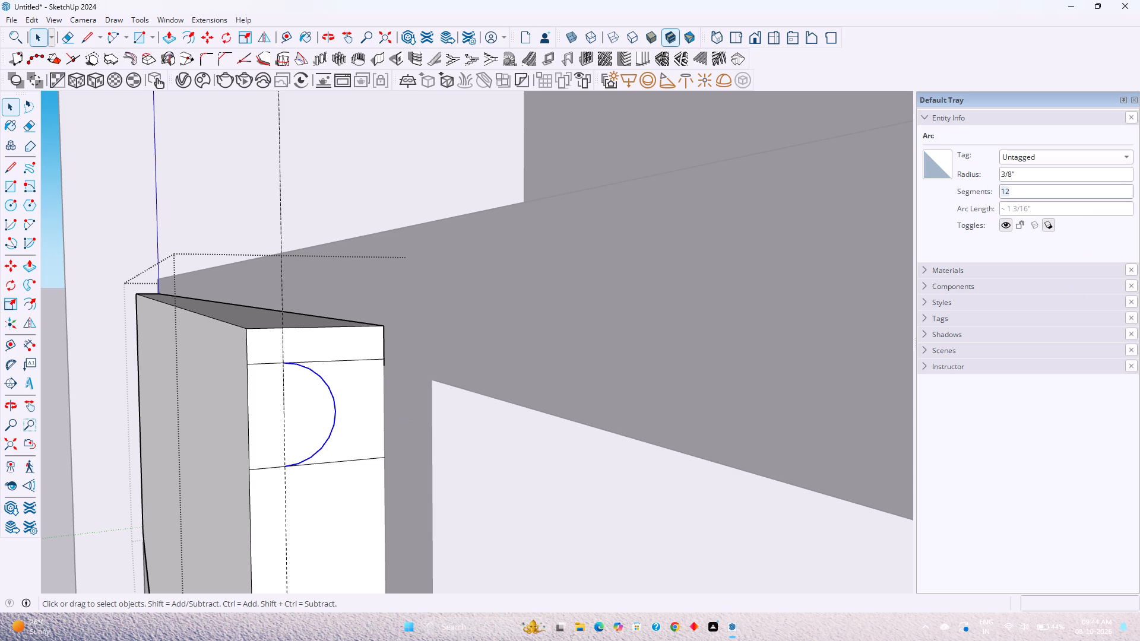
type("45")
key("Return")
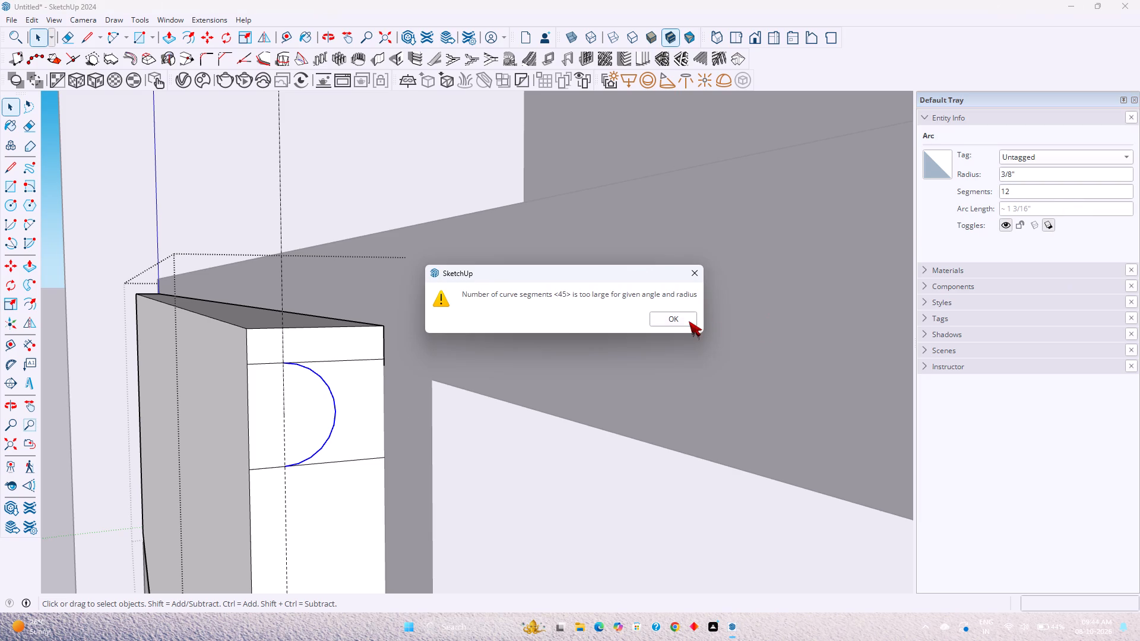
left_click(689, 321)
double_click(1011, 195)
type("40")
key("Return")
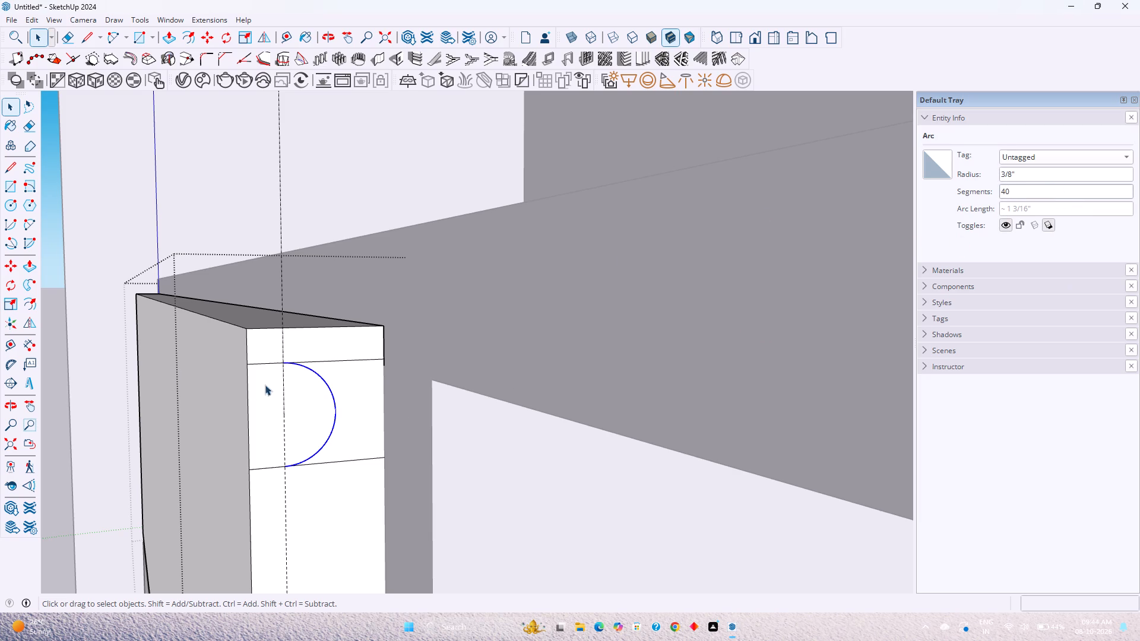
Copy the short piece of the upper construction edge outside the guide 1/4" straight down the end face.
left_click(256, 361)
key("m")
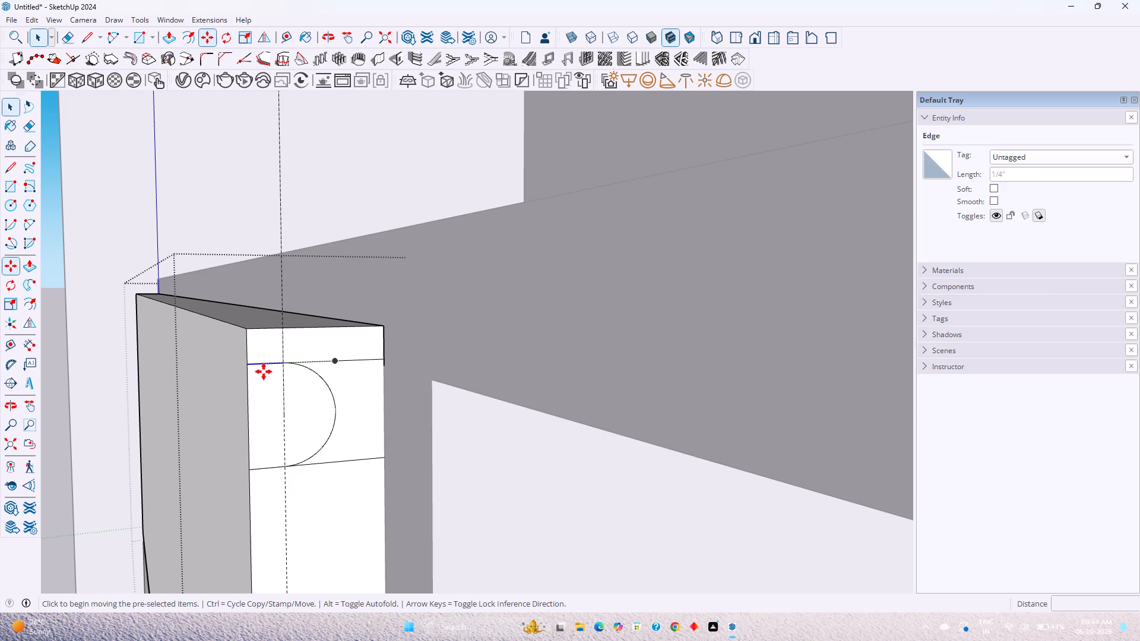
left_click(283, 365)
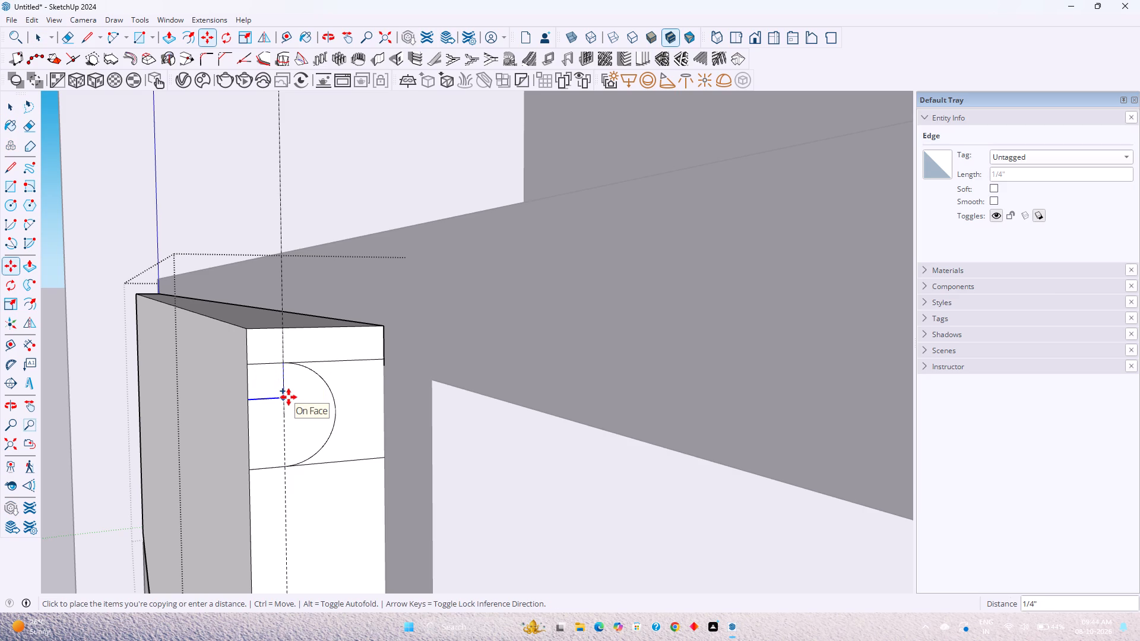
left_click(289, 397)
Draw a 1/4" vertical line from the arc's upper endpoint down to the inner end of the copied short edge.
key("l")
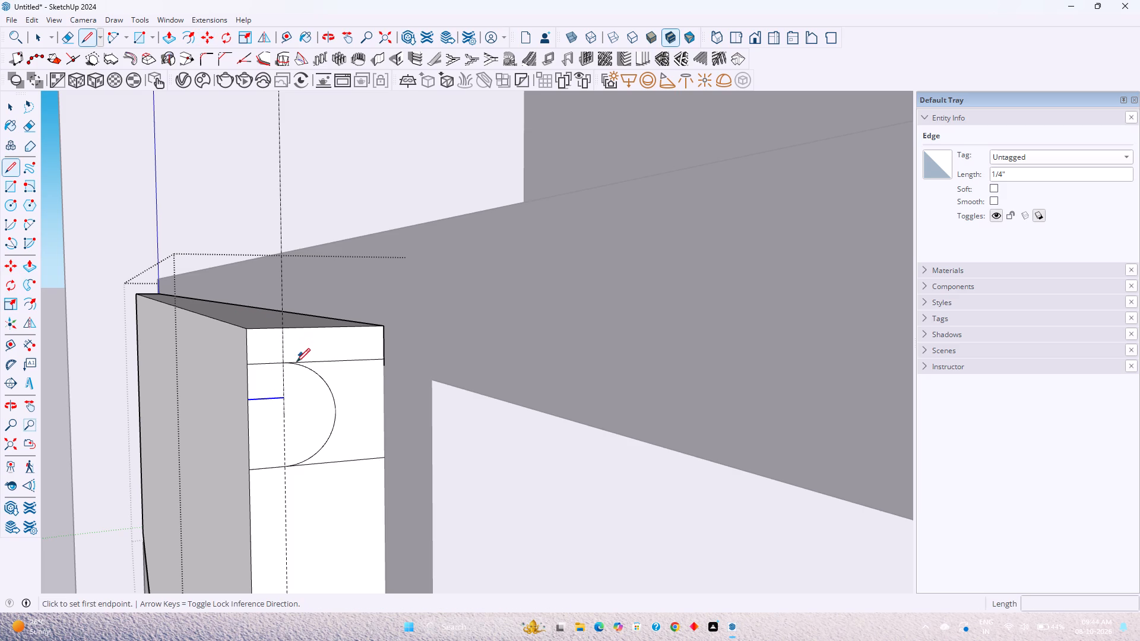
left_click(281, 364)
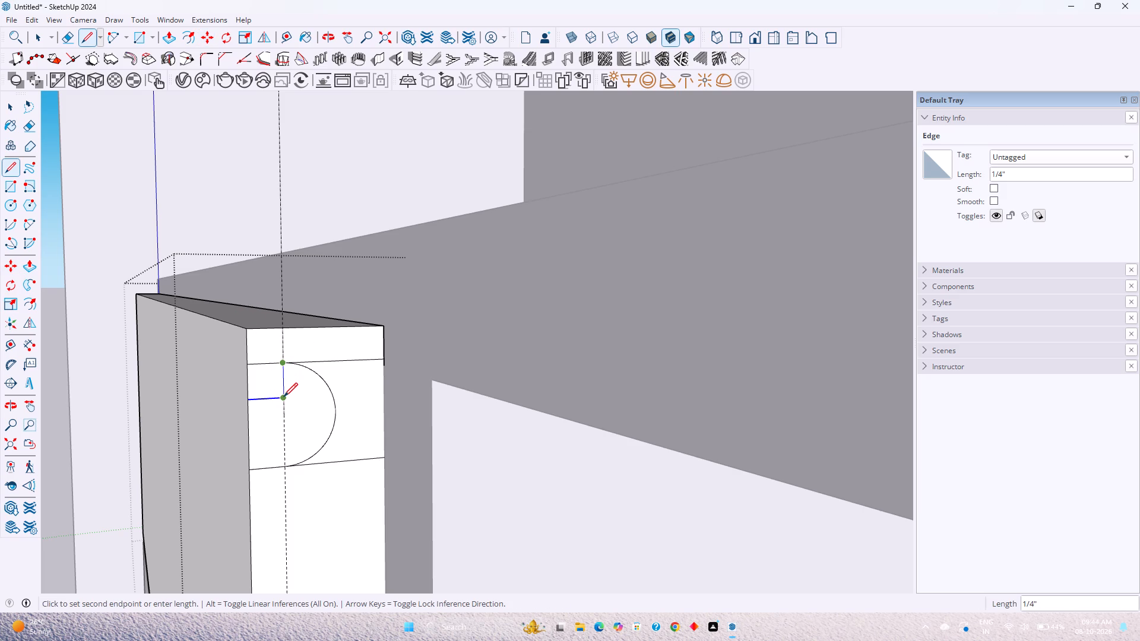
left_click(284, 396)
key("space")
Delete the original short piece of the upper construction edge between the outer-side edge and the arc.
left_click(268, 363)
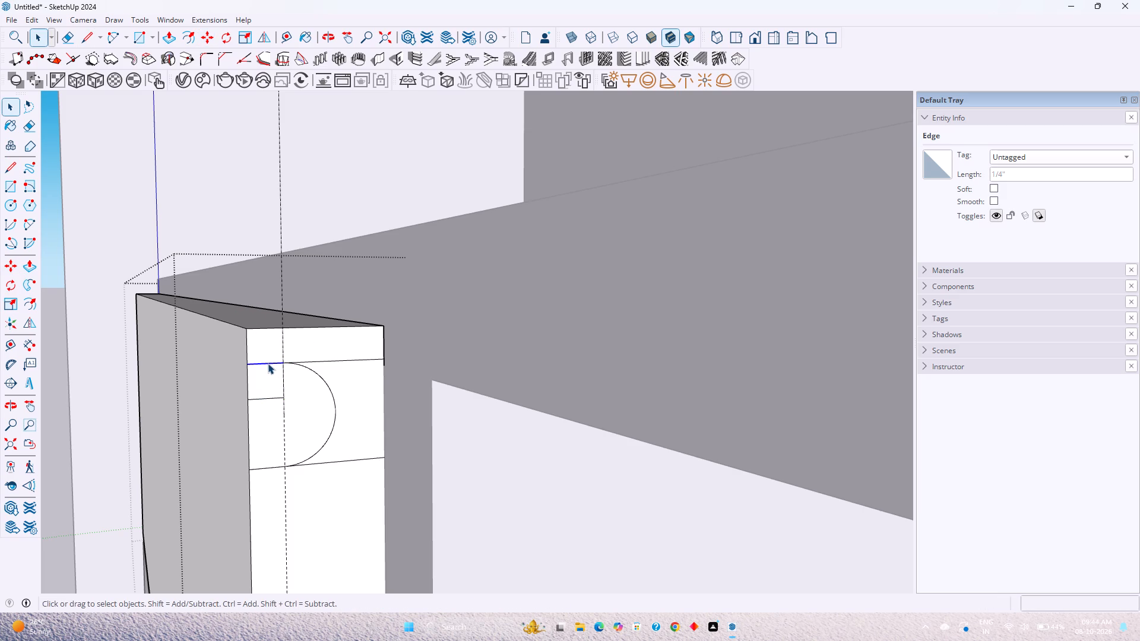
key("Delete")
Delete all guides from the model.
scroll(261, 407, "down", 2)
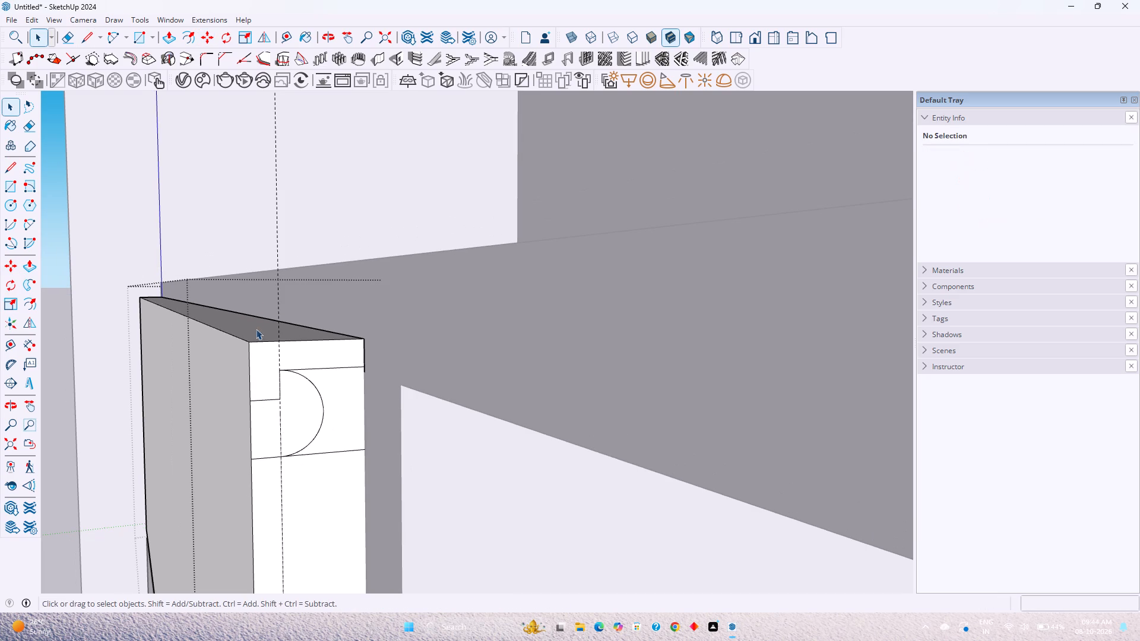
left_click(14, 24)
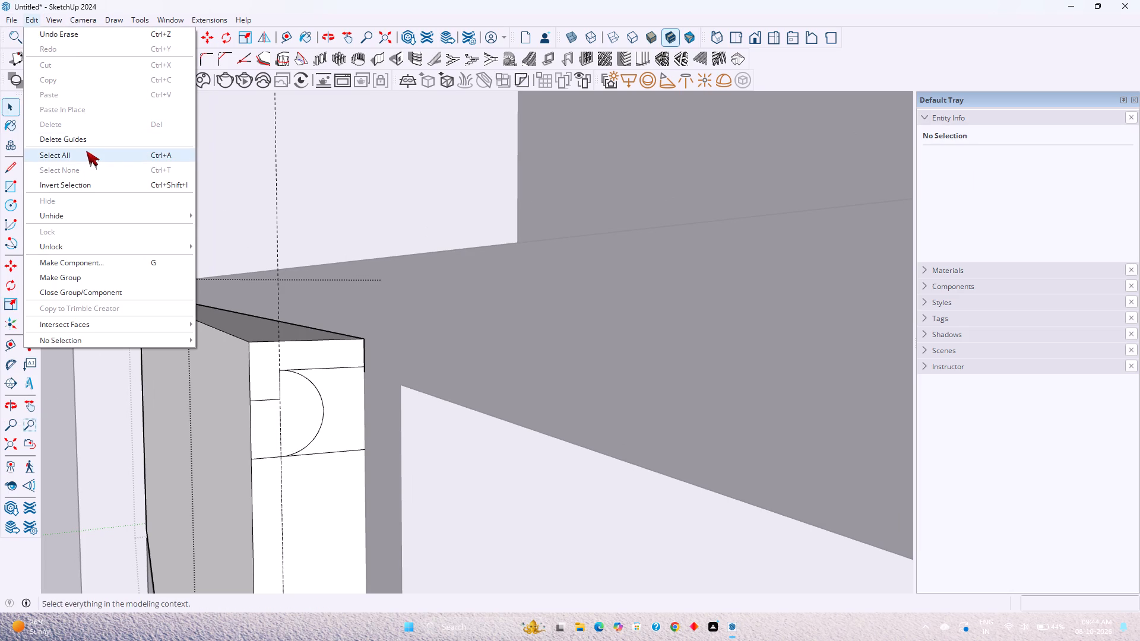
left_click(88, 142)
Delete the leftover upper and lower construction edges between the arc and the inner side, leaving only the grip profile.
scroll(323, 391, "up", 3)
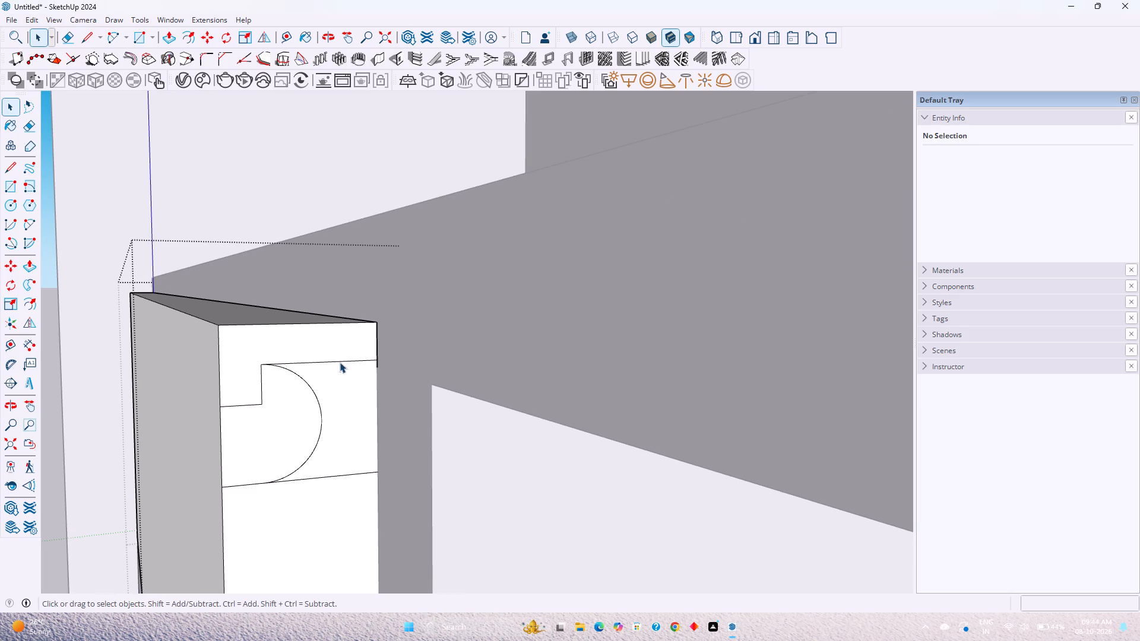
left_click(341, 361)
key("Delete")
left_click(352, 475)
key("Delete")
scroll(248, 401, "up", 11)
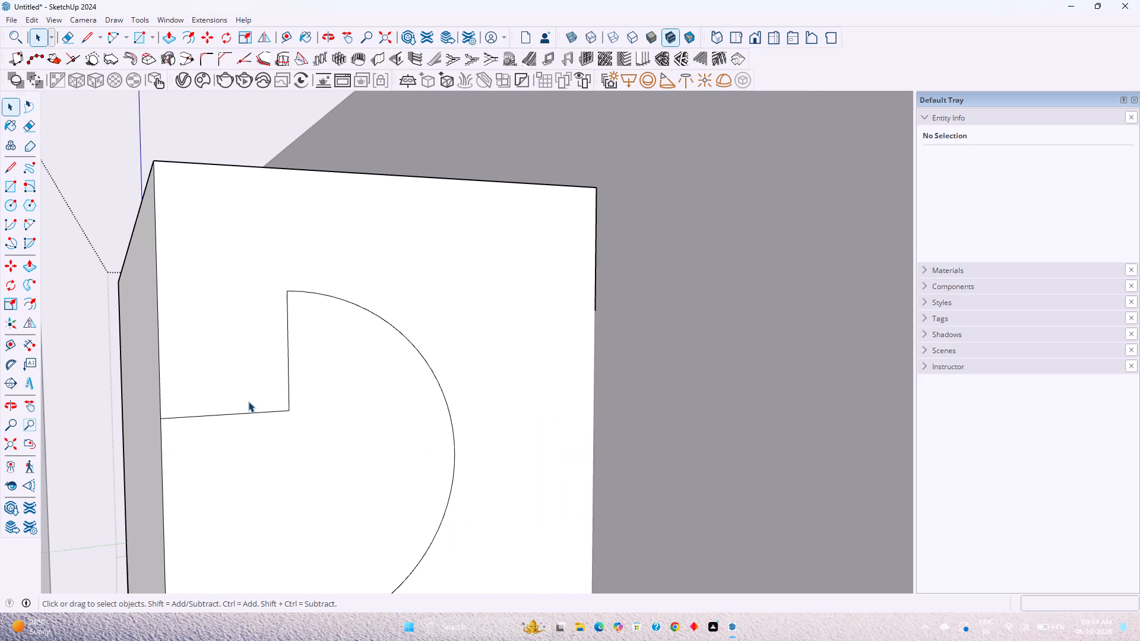
Draw a concave 1/4" radius arc from the outer end of the short horizontal edge to the large arc's upper endpoint.
left_click(113, 39)
left_click(160, 419)
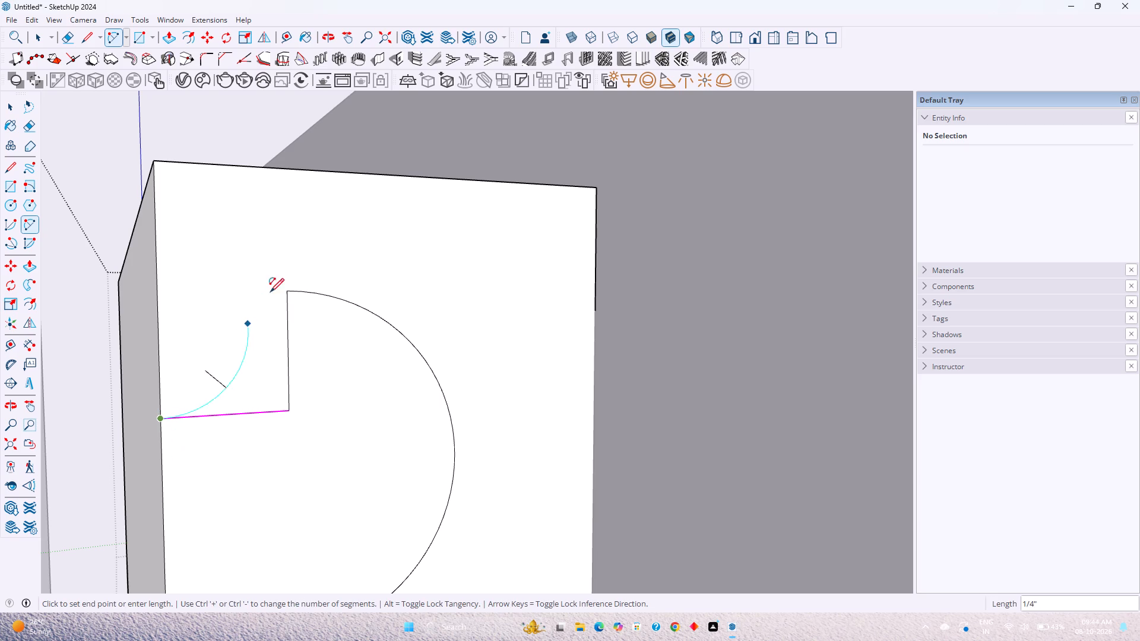
double_click(288, 292)
key("space")
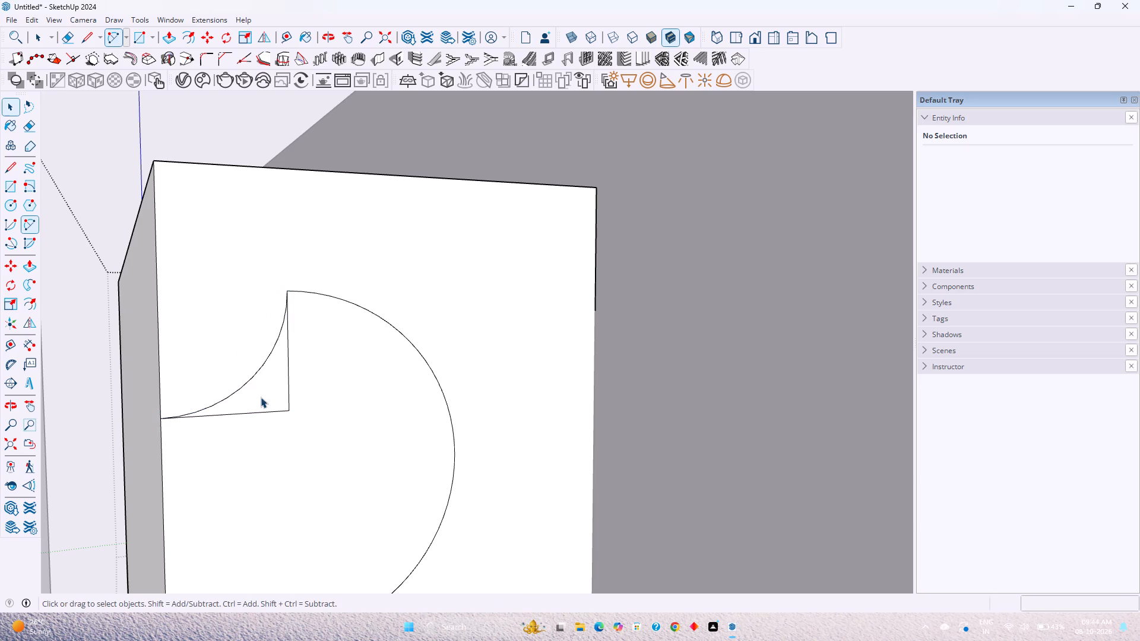
Delete the short horizontal and vertical construction edges beside the new concave arc.
scroll(270, 411, "down", 4)
left_click(270, 411)
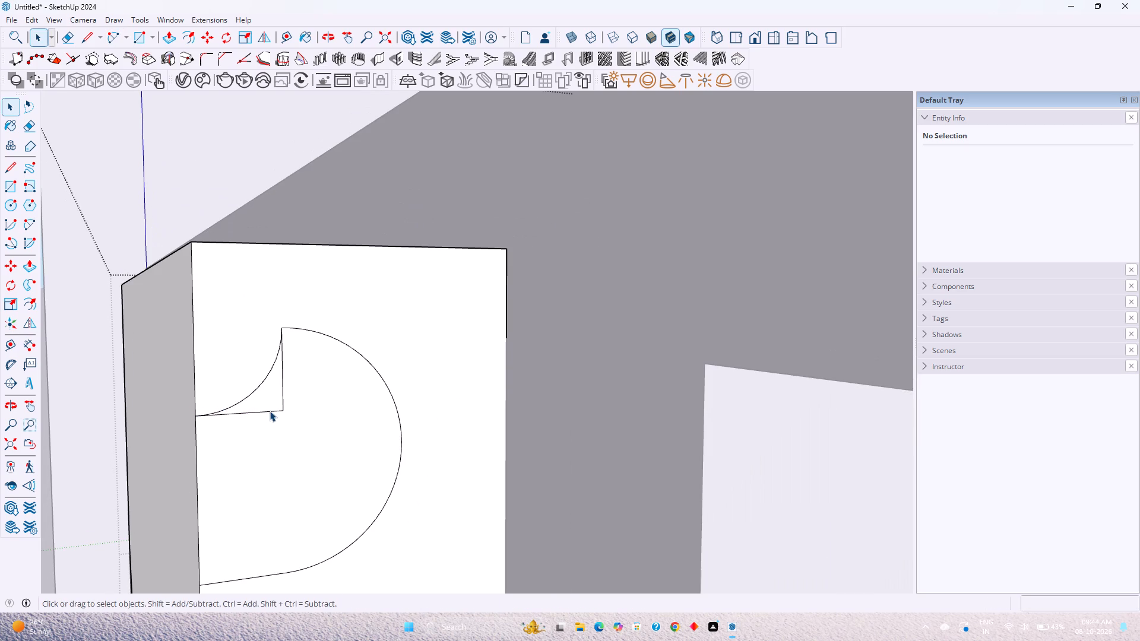
key("Delete")
left_click(282, 395)
key("Delete")
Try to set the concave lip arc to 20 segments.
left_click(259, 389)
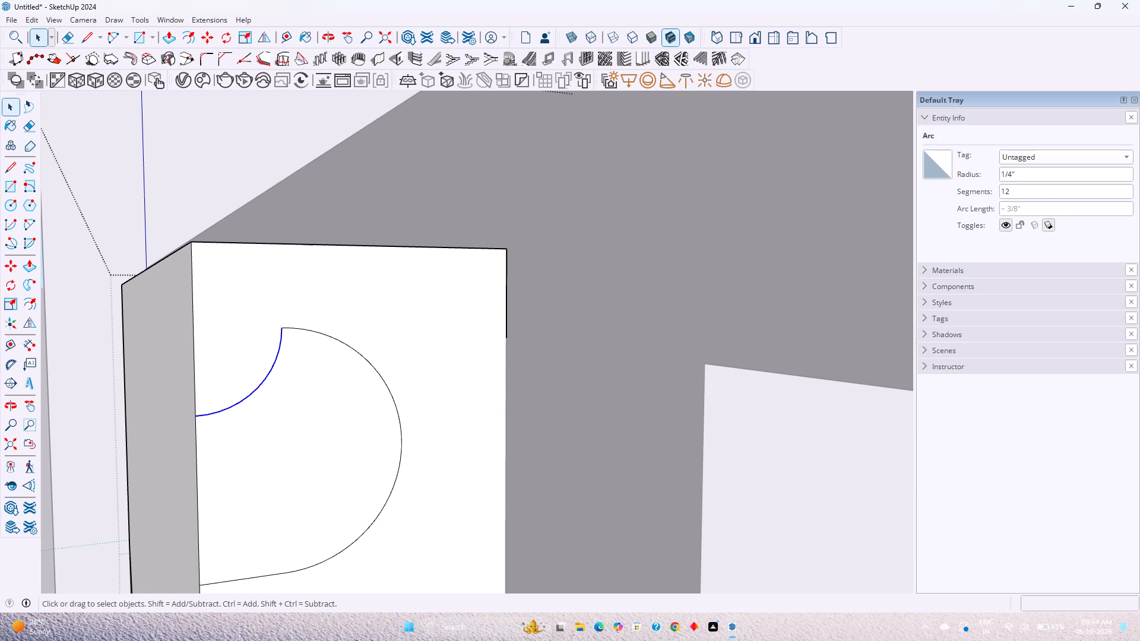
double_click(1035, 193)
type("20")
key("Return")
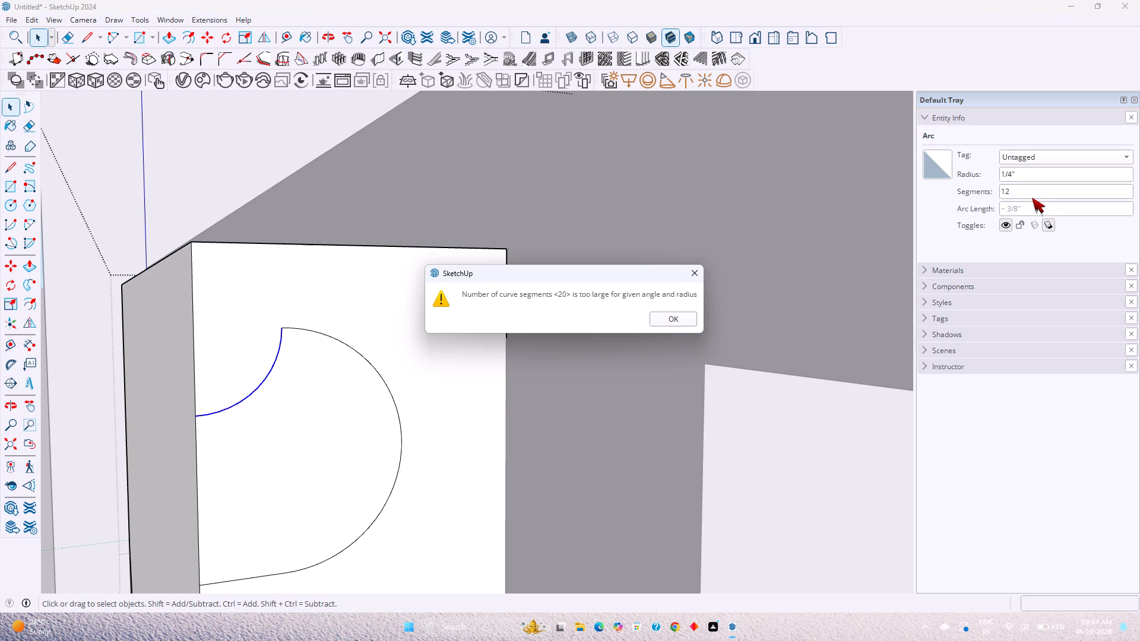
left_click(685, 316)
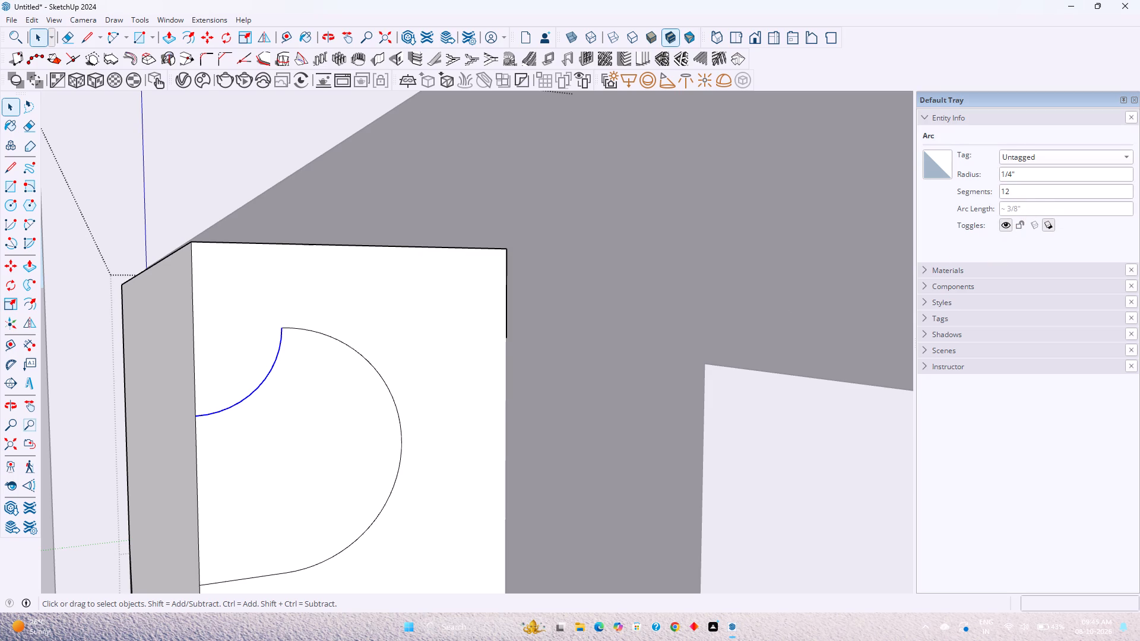
Set the concave lip arc's segment count to 15.
double_click(1023, 195)
type("15")
key("Return")
Cut the grip groove with Follow Me, sweeping the profile along the drawer front's upper outer edge, and leave the drawer group.
scroll(180, 313, "down", 4)
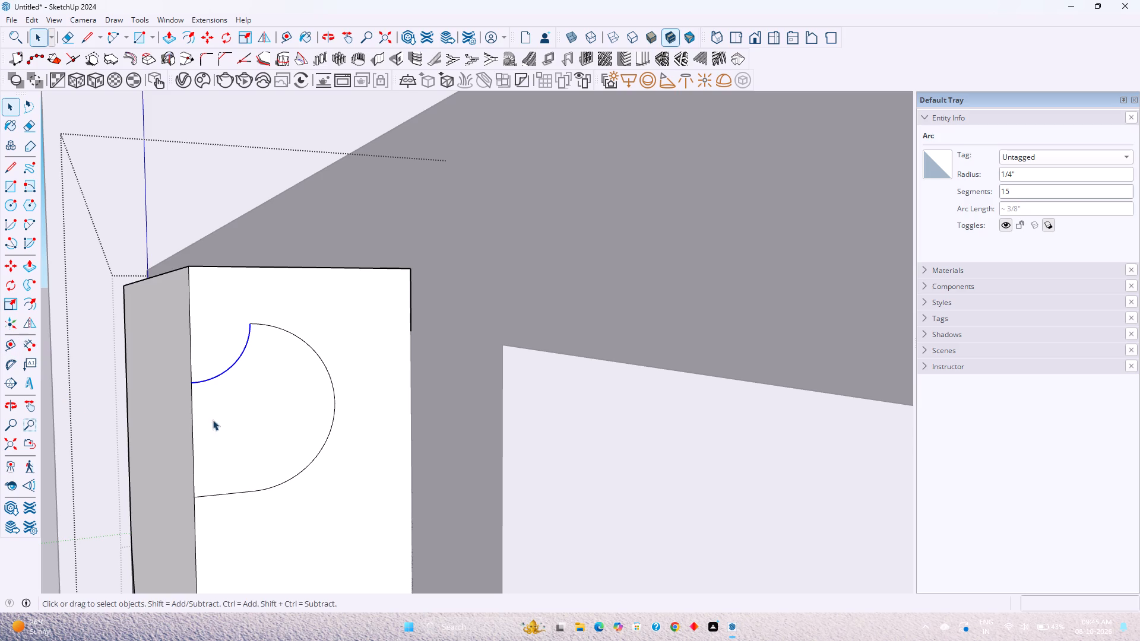
middle_click_drag(166, 334, 262, 394)
left_click(271, 340)
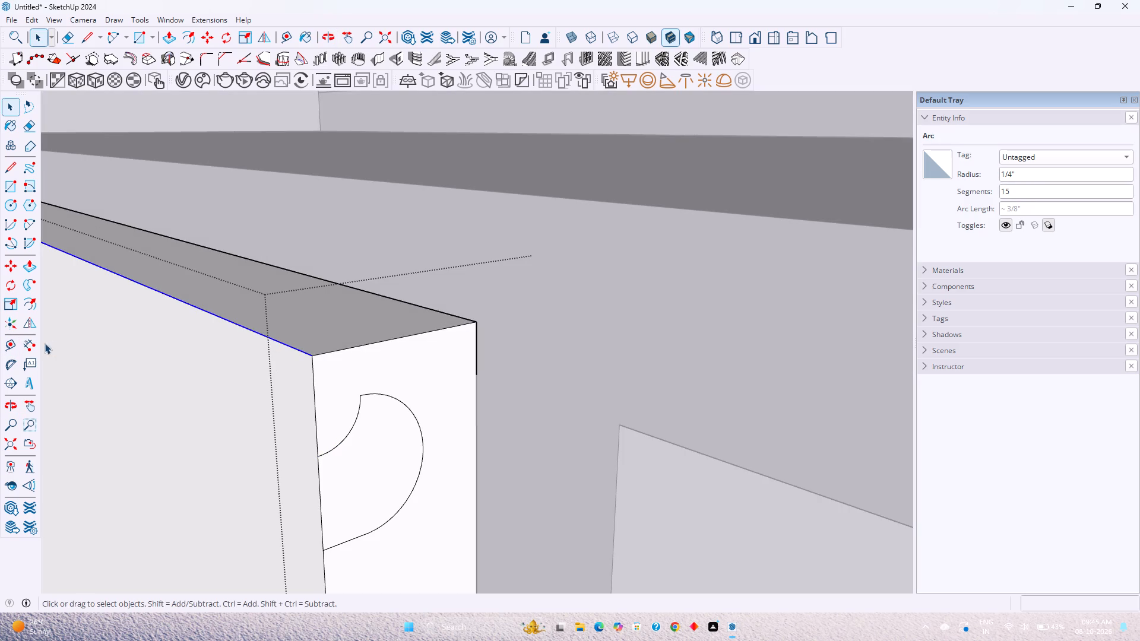
left_click(24, 282)
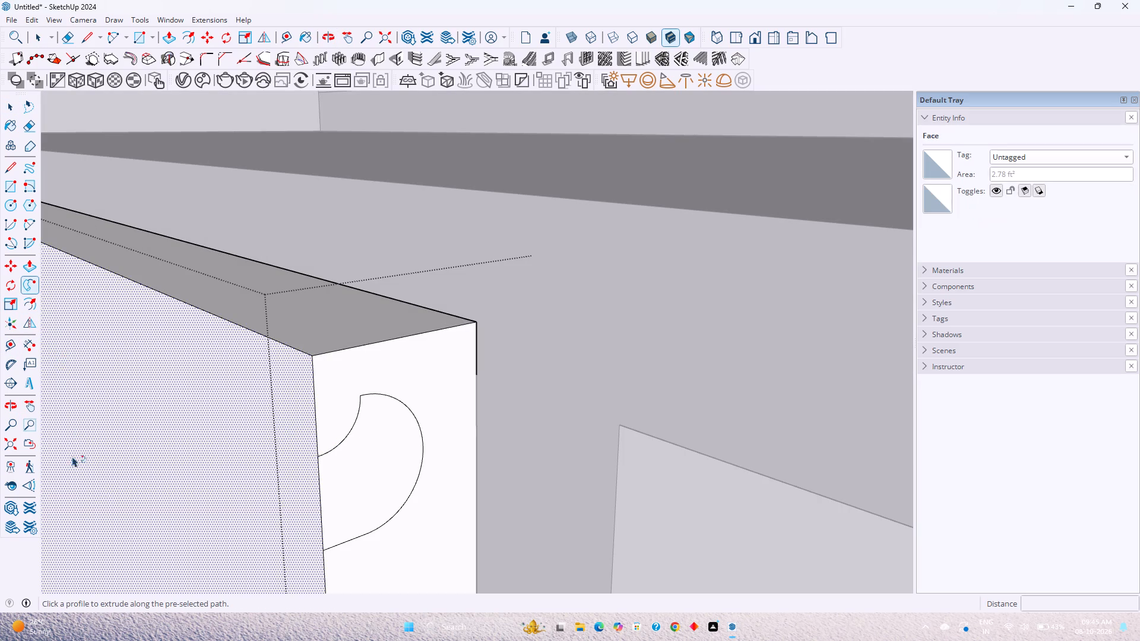
left_click(341, 490)
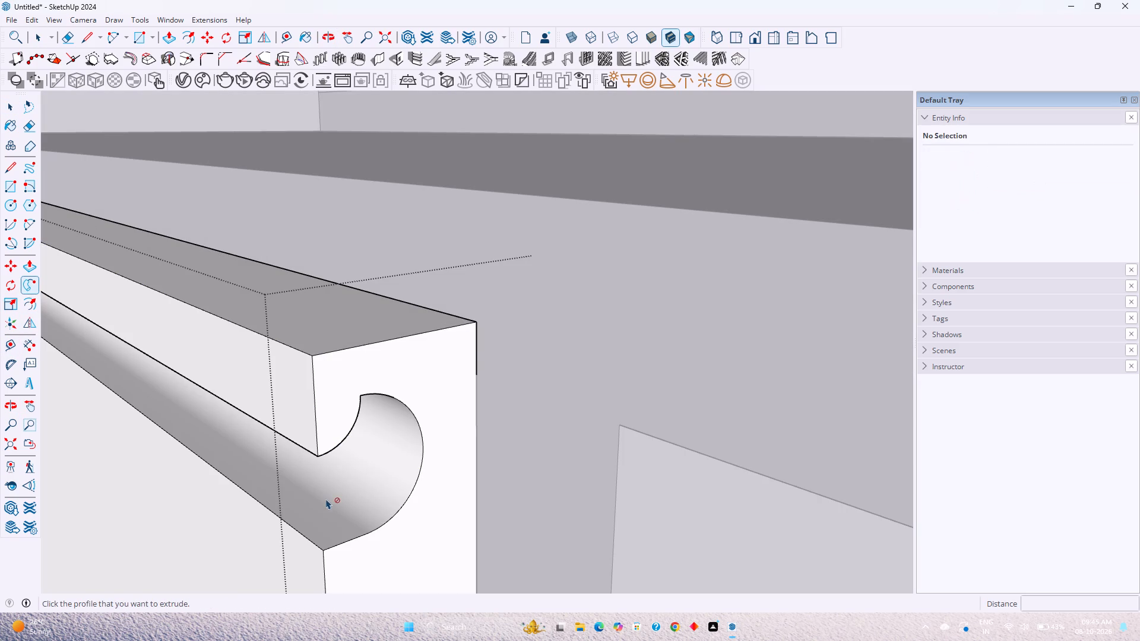
key("space")
scroll(332, 484, "down", 10)
middle_click_drag(332, 484, 350, 386)
scroll(357, 378, "down", 12)
scroll(357, 378, "up", 1)
scroll(357, 378, "down", 16)
left_click(160, 436)
Examine the grip grooves on the three drawer fronts and the base cabinet's open compartments from several angles.
scroll(160, 436, "down", 2)
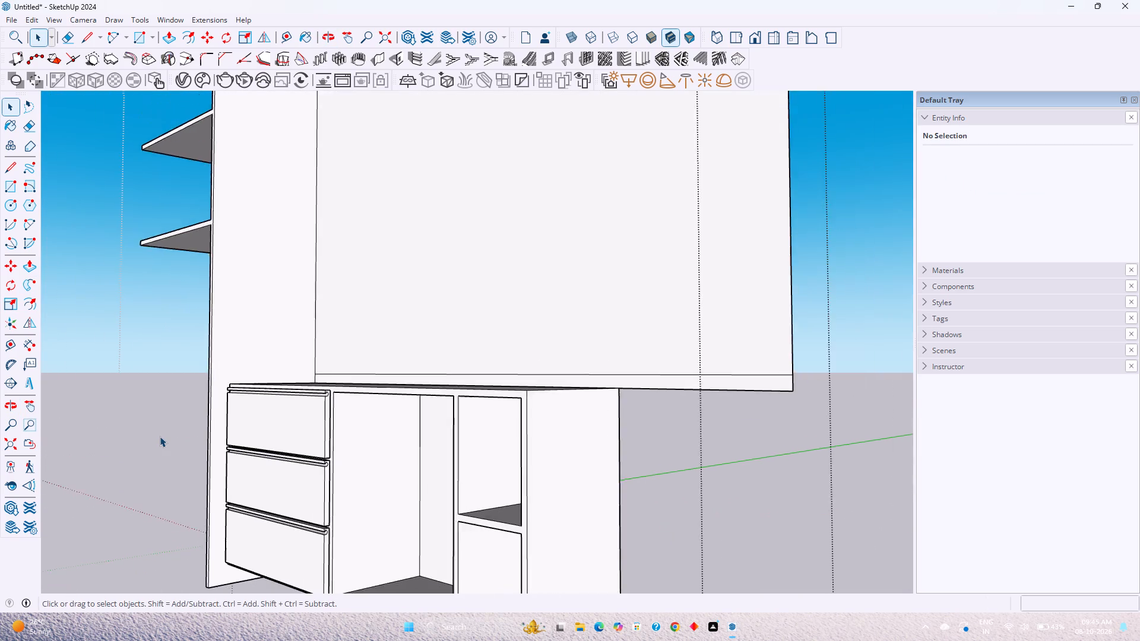
middle_click_drag(160, 436, 361, 395)
scroll(441, 444, "up", 4)
scroll(441, 444, "down", 4)
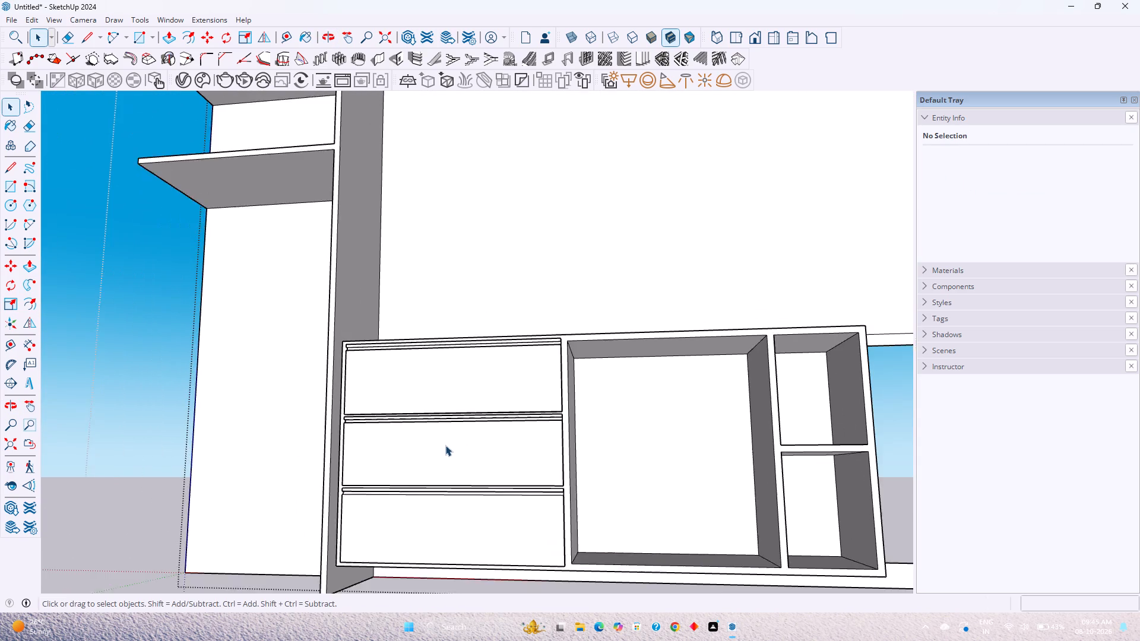
scroll(445, 445, "down", 1)
middle_click_drag(507, 450, 483, 406, "shift")
middle_click_drag(480, 399, 382, 575)
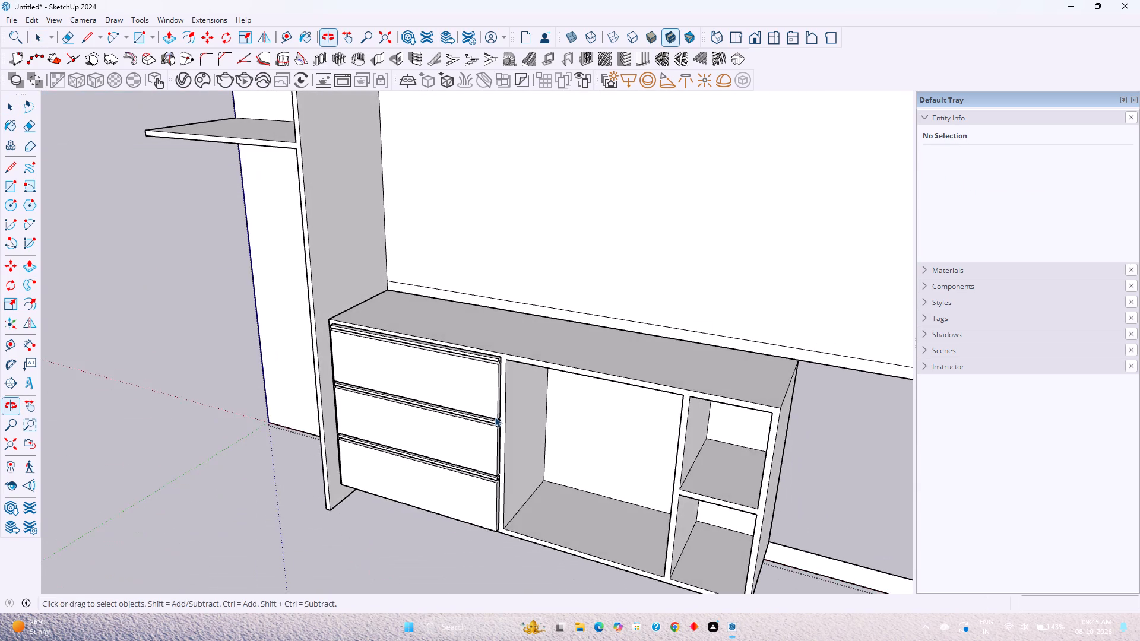
scroll(501, 383, "up", 9)
scroll(502, 385, "down", 4)
scroll(502, 385, "up", 1)
scroll(502, 385, "down", 6)
middle_click_drag(506, 411, 503, 399)
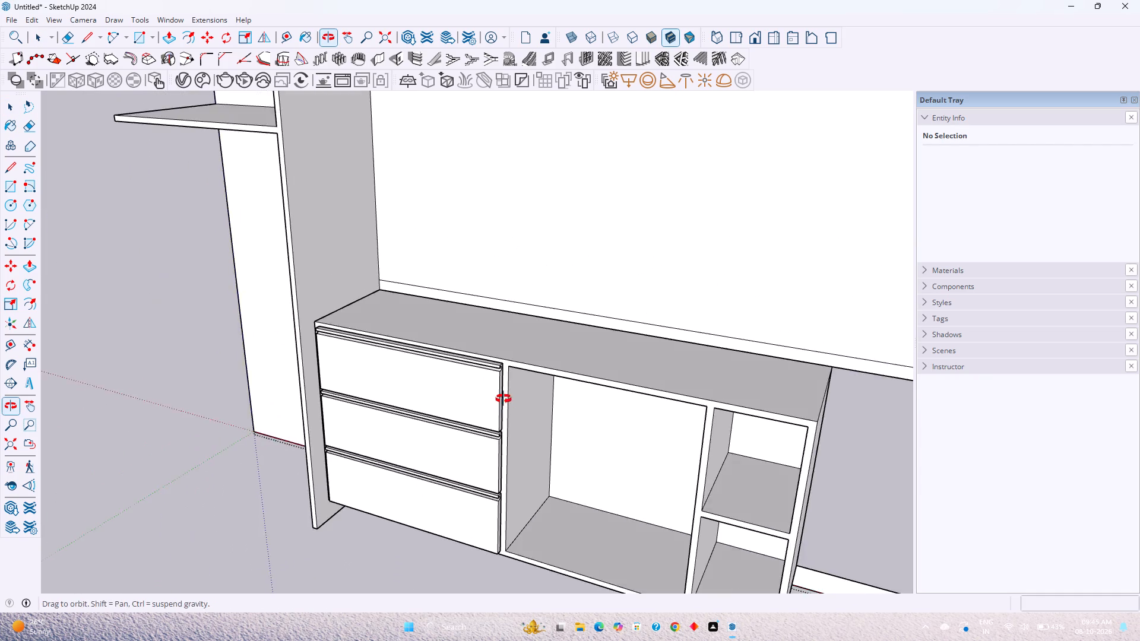
middle_click_drag(503, 399, 489, 357)
middle_click(489, 356)
scroll(489, 354, "down", 4)
middle_click_drag(487, 356, 403, 383, "shift")
middle_click_drag(376, 381, 547, 452)
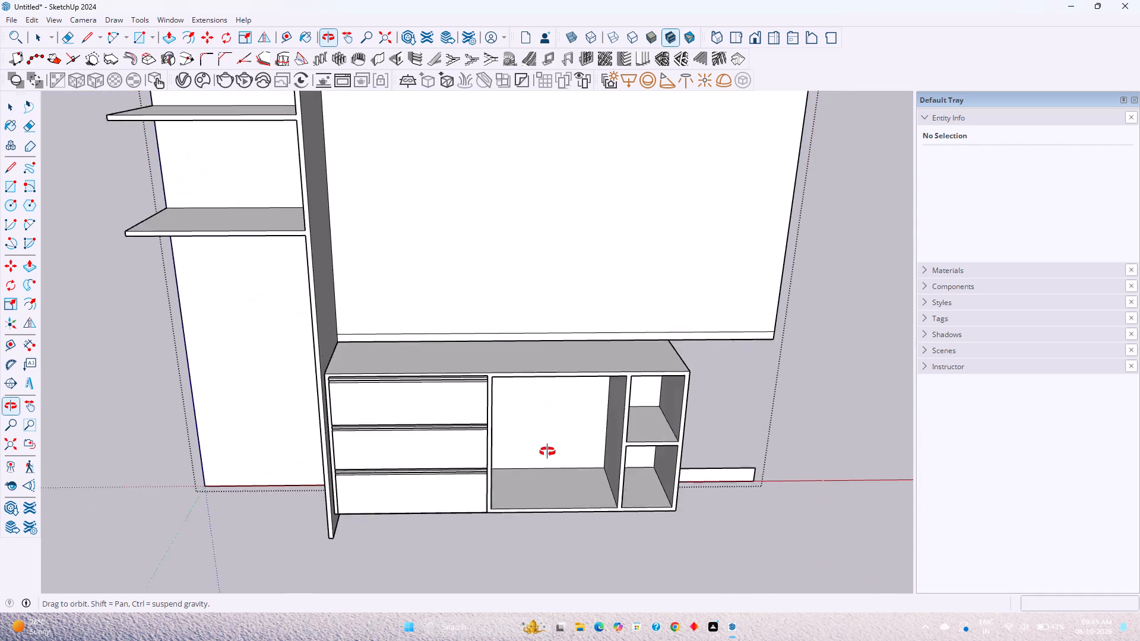
middle_click_drag(547, 452, 334, 385)
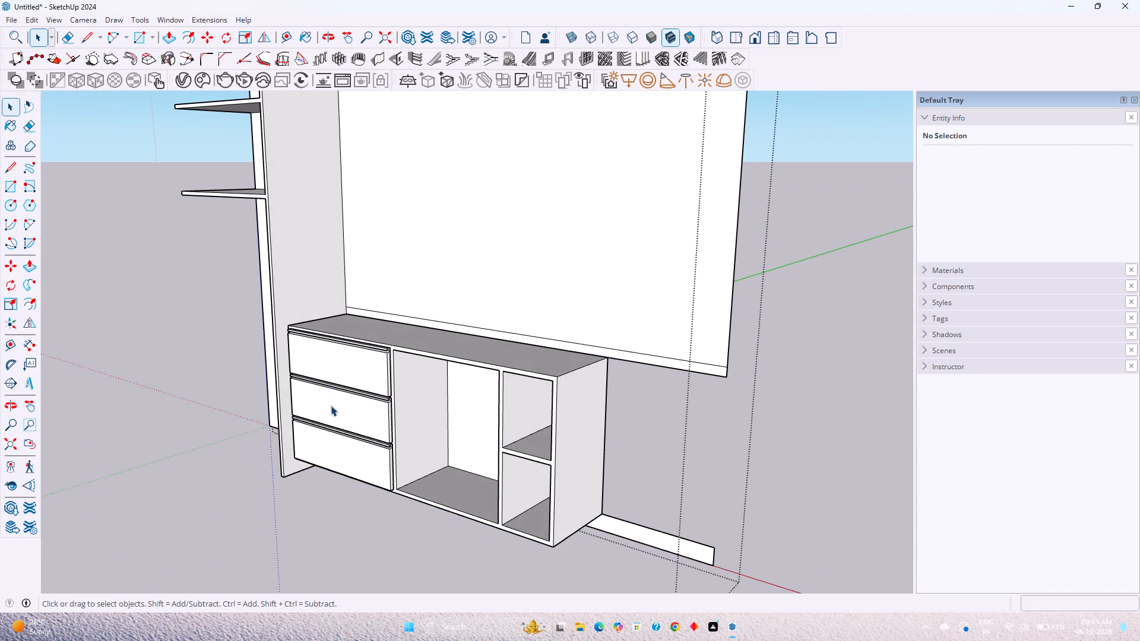
scroll(372, 498, "up", 3)
middle_click_drag(371, 498, 444, 475)
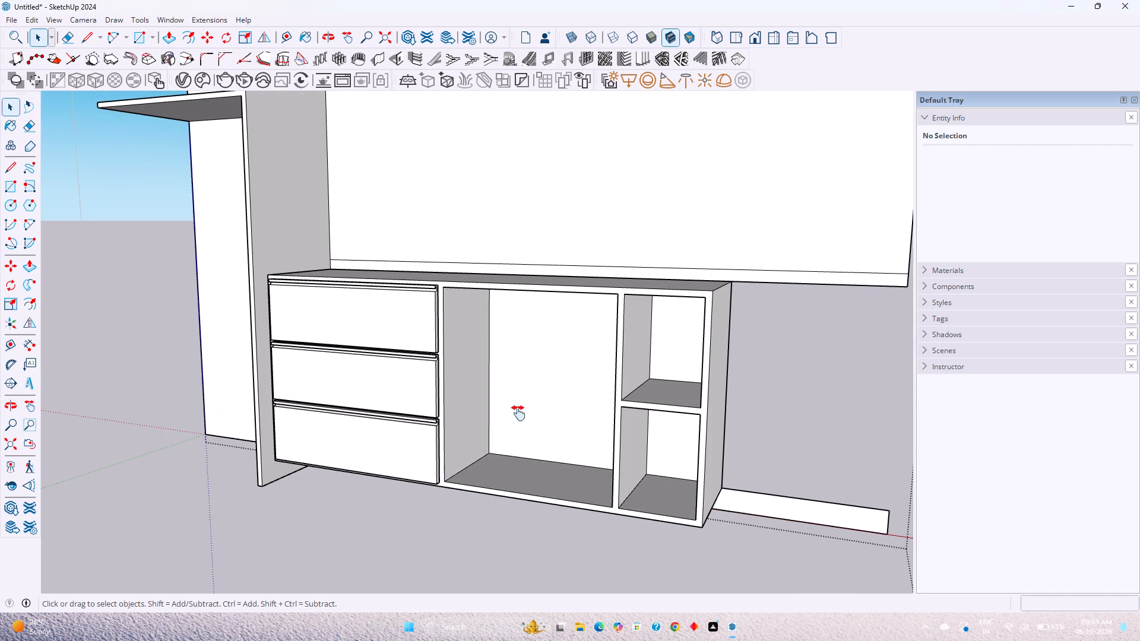
middle_click_drag(518, 413, 296, 433, "shift")
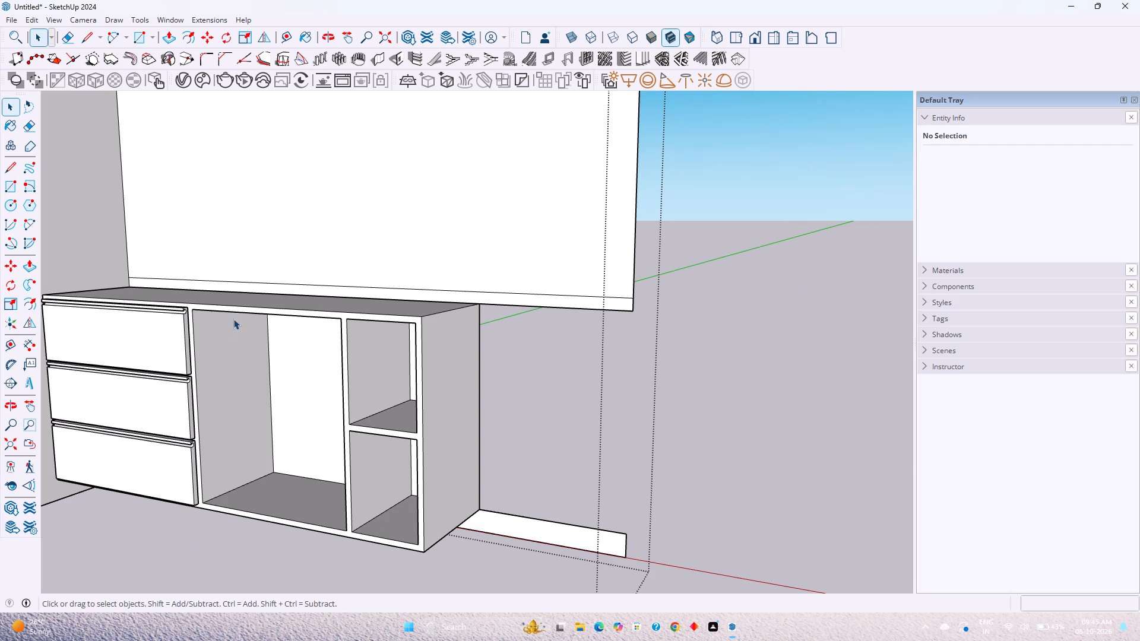
Draw a rectangle covering the middle open compartment from corner to corner and make it a group.
scroll(229, 310, "up", 3)
middle_click_drag(229, 310, 266, 313)
scroll(266, 313, "down", 5)
middle_click_drag(266, 313, 316, 287)
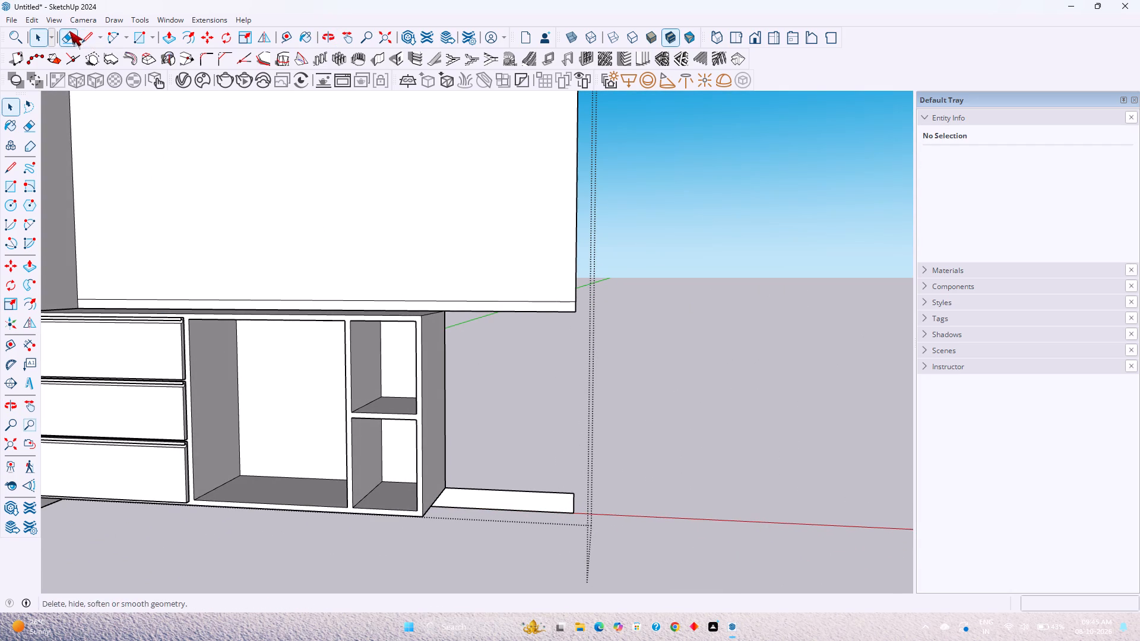
left_click(140, 37)
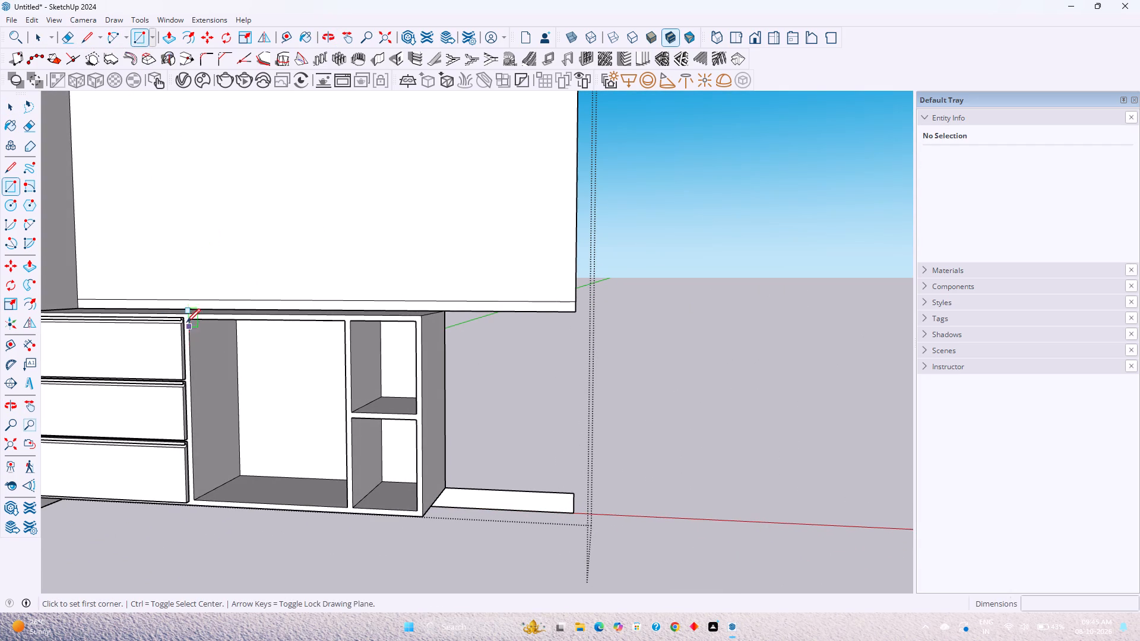
scroll(189, 322, "up", 8)
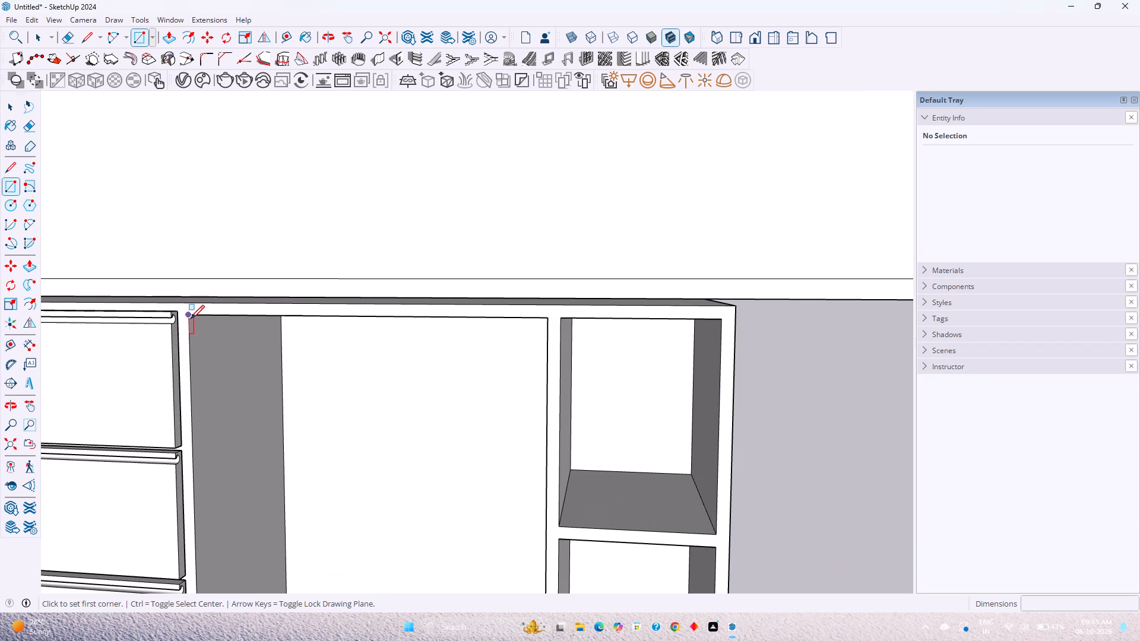
left_click(191, 318)
scroll(259, 361, "down", 11)
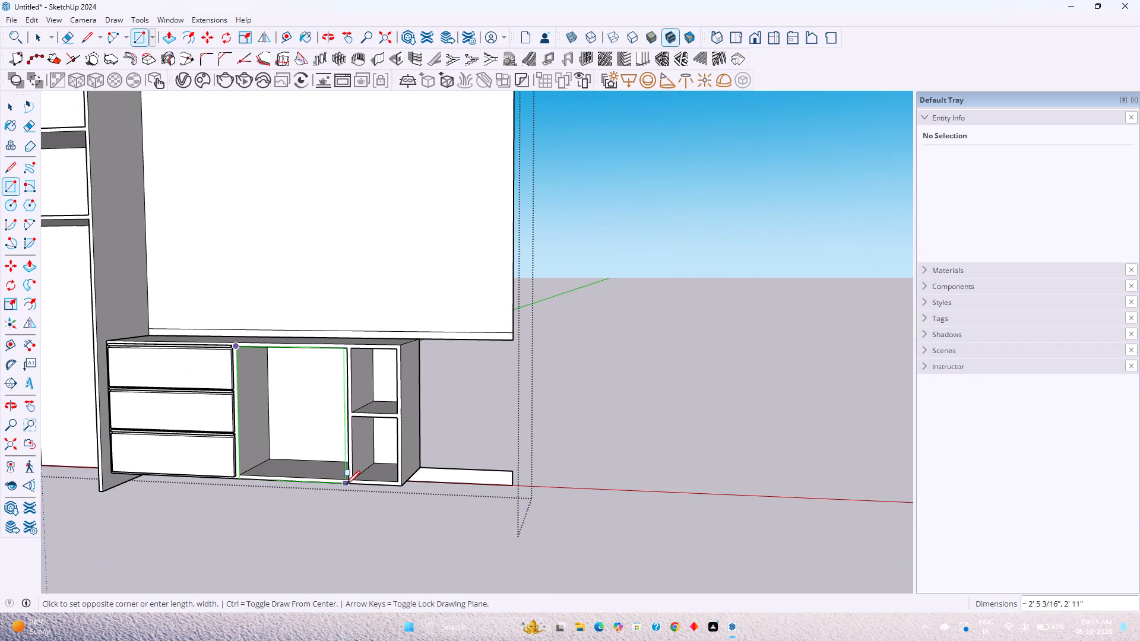
left_click(349, 480)
key("space")
double_click(315, 453)
right_click(315, 452)
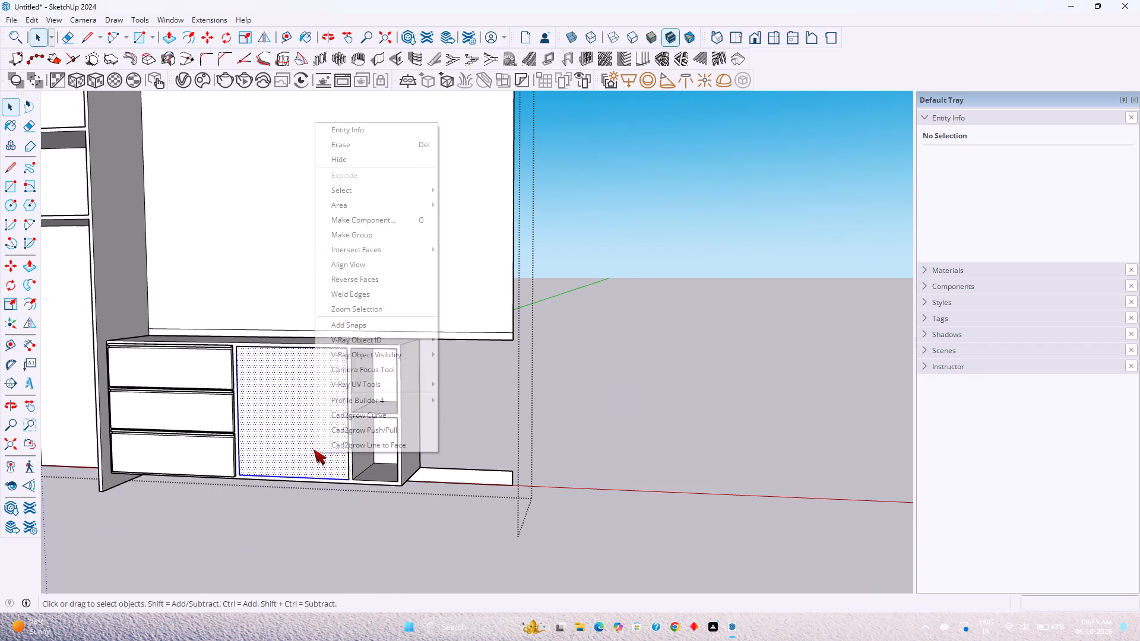
left_click(373, 239)
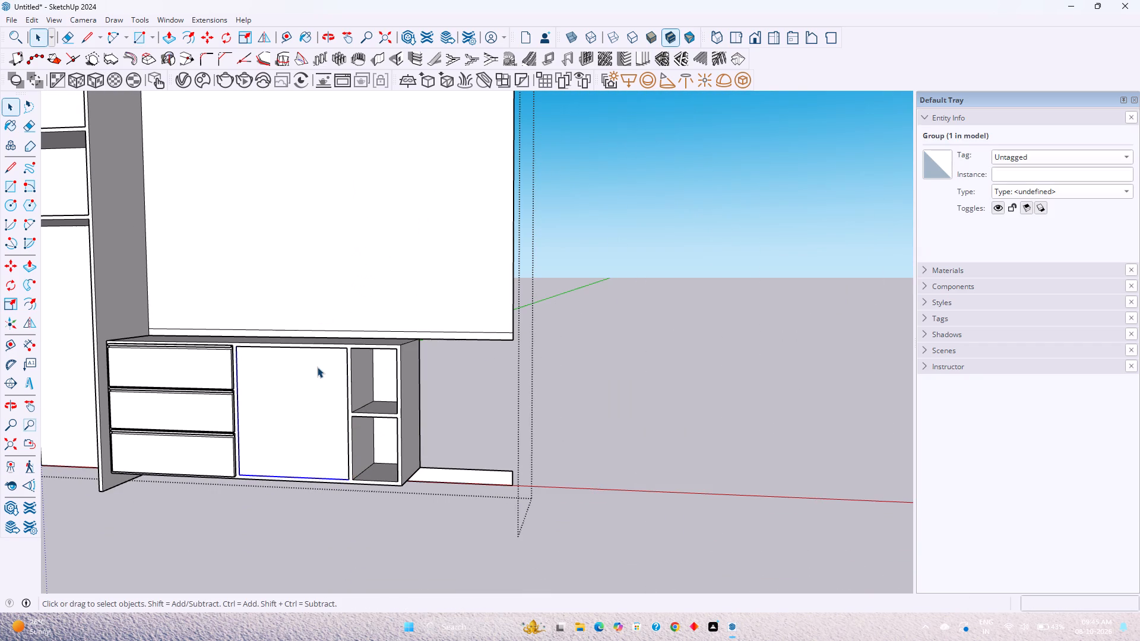
Push/Pull the grouped rectangle forward 1" to form the door panel of the middle compartment.
double_click(317, 367)
scroll(317, 367, "up", 7)
middle_click_drag(305, 358, 306, 467)
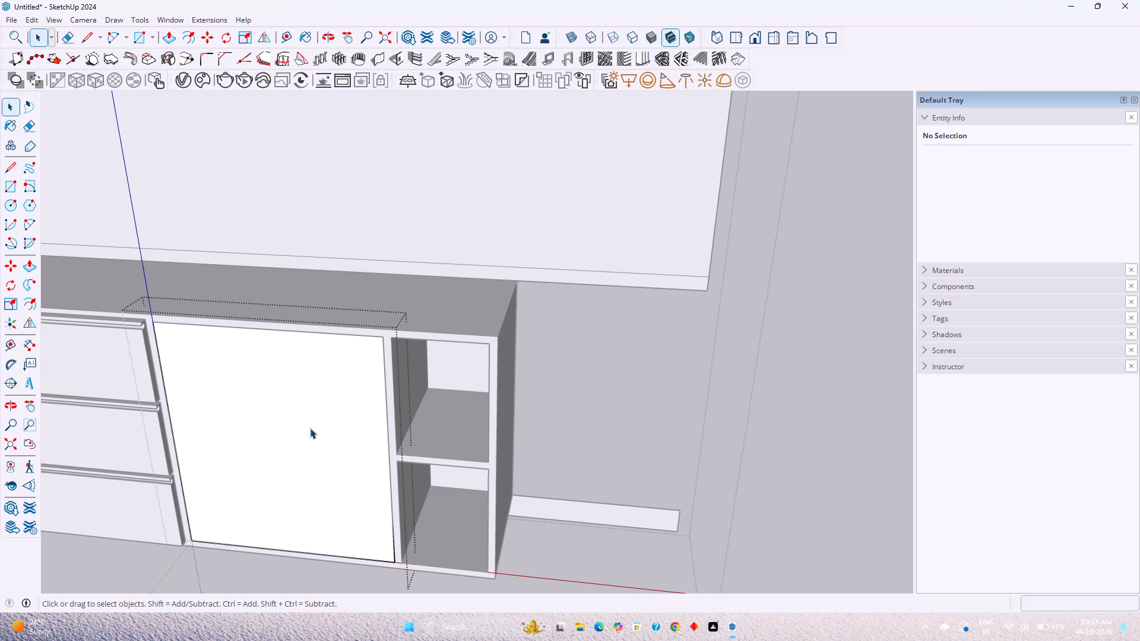
key("p")
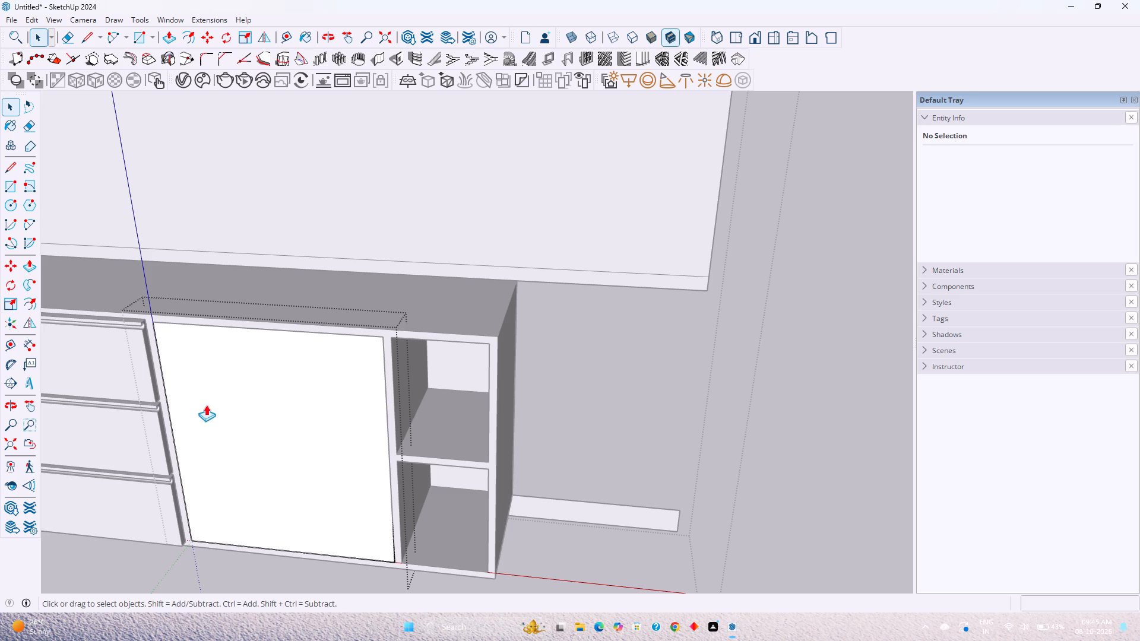
left_click(216, 399)
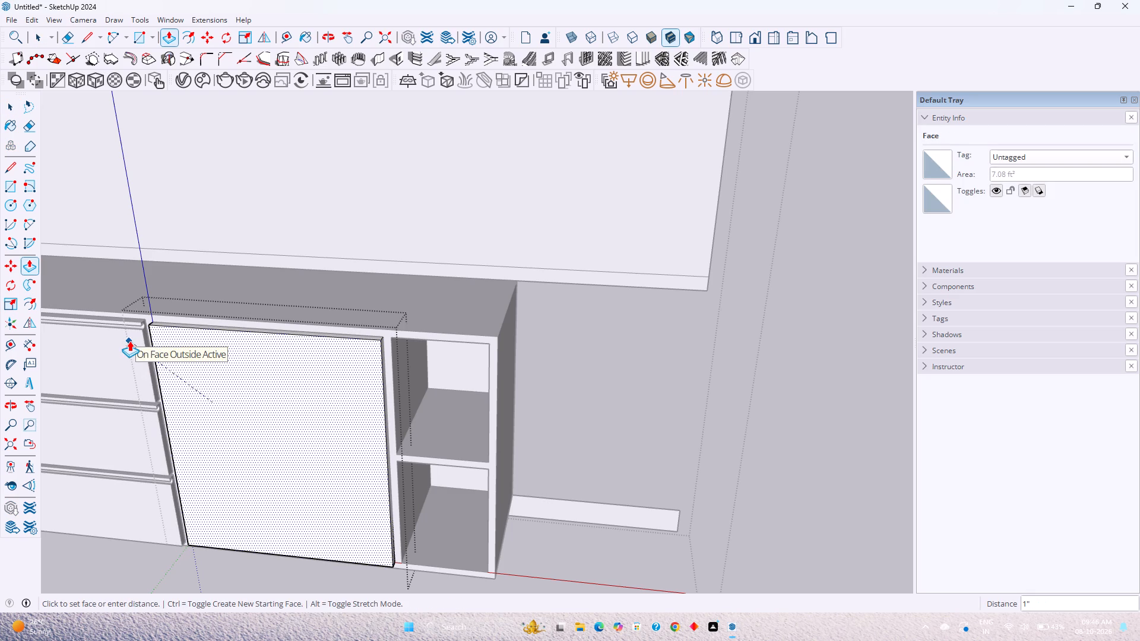
left_click(129, 341)
Extend the door panel's drawer-side edge face outward by 0.5" over the cabinet divider.
scroll(160, 342, "up", 8)
middle_click_drag(142, 334, 419, 364)
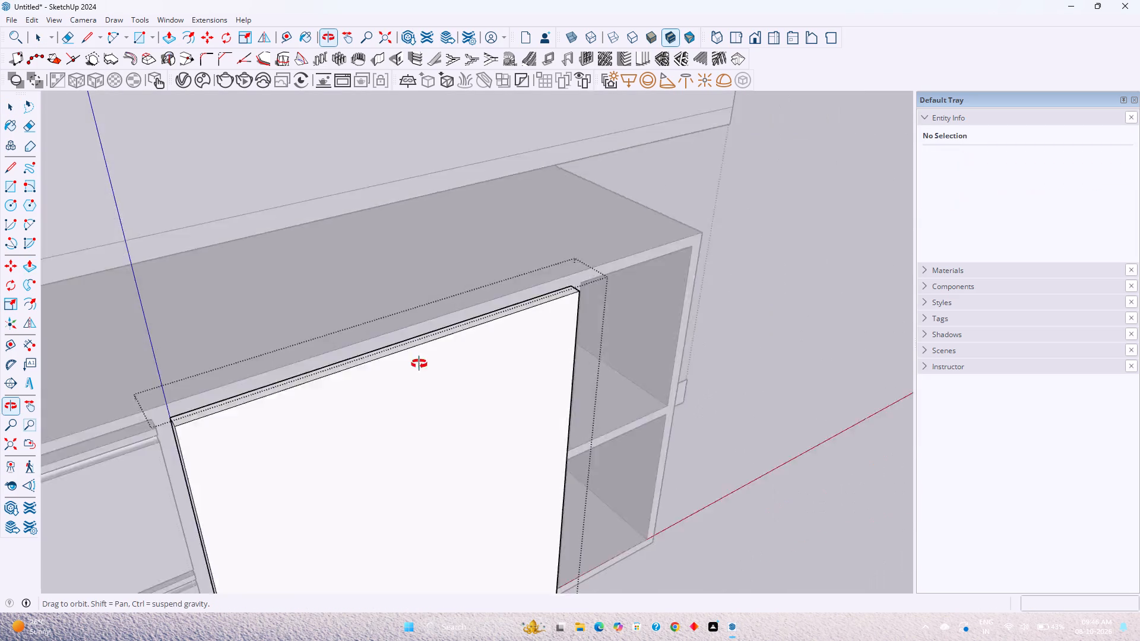
middle_click_drag(419, 364, 442, 354)
scroll(186, 471, "up", 6)
left_click(191, 466)
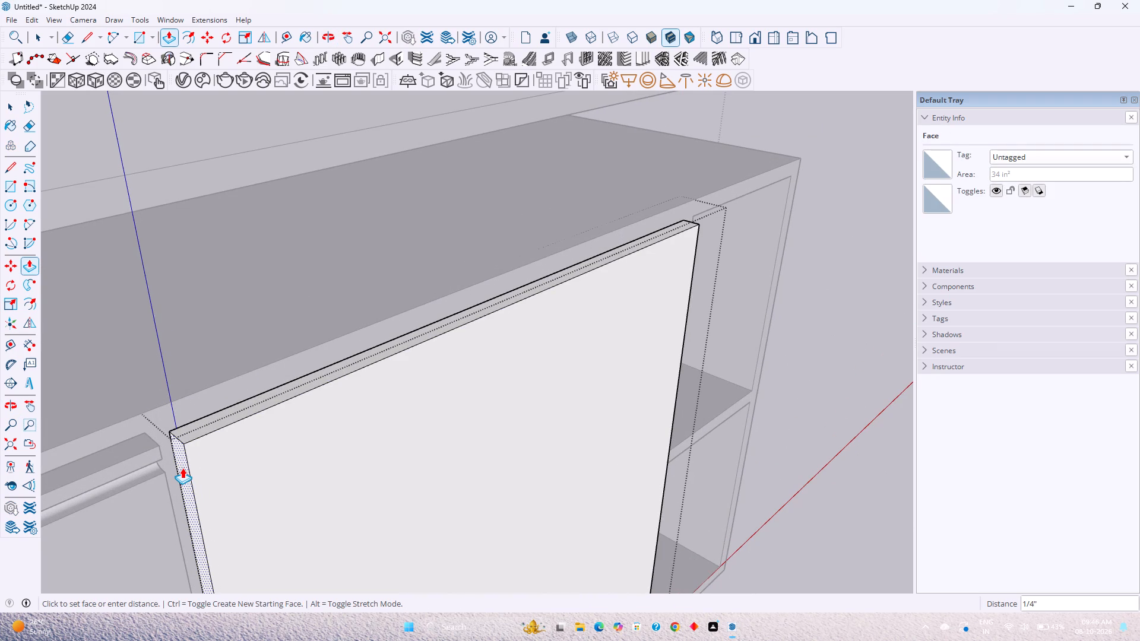
type("0.5")
key("Return")
Extend the door panel's opposite side face, next to the open shelves, outward by the same 0.5".
middle_click_drag(297, 430, 218, 390)
scroll(213, 384, "down", 2)
scroll(213, 384, "up", 1)
scroll(213, 384, "down", 10)
middle_click_drag(320, 445, 145, 391)
middle_click_drag(358, 387, 227, 469)
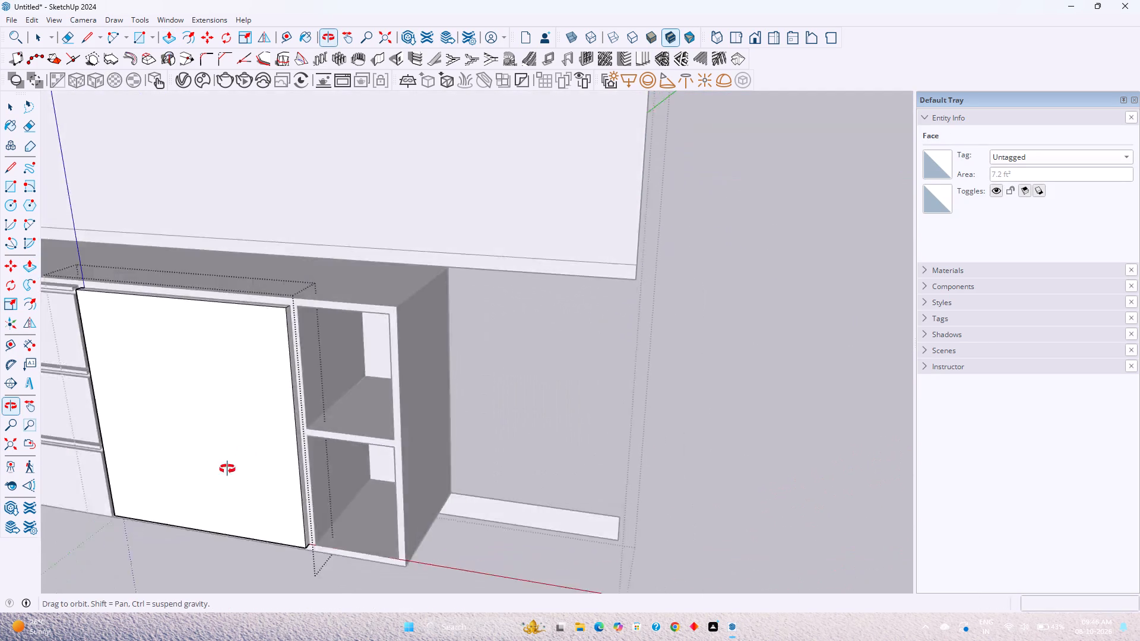
middle_click_drag(227, 469, 111, 465)
scroll(265, 353, "up", 6)
double_click(270, 350)
Extend the door panel's top edge face upward by about 5/16", level with the top of the drawer front.
scroll(213, 364, "down", 2)
middle_click_drag(213, 364, 513, 396)
scroll(511, 396, "down", 6)
middle_click_drag(225, 394, 290, 294)
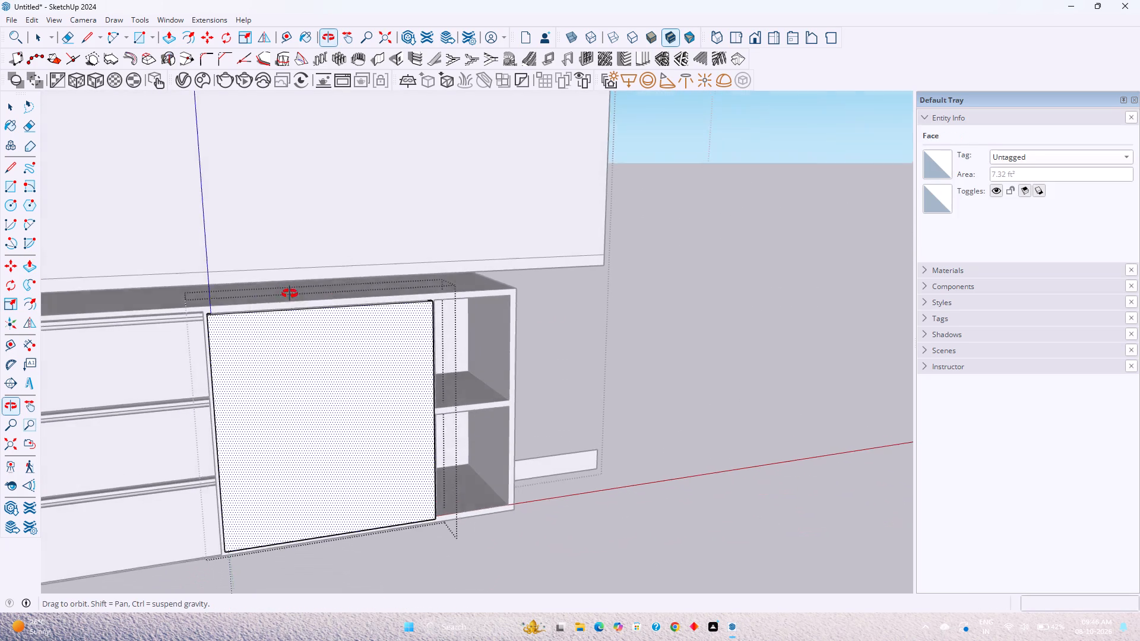
middle_click_drag(290, 294, 290, 291)
scroll(221, 355, "up", 5)
middle_click_drag(221, 355, 131, 481)
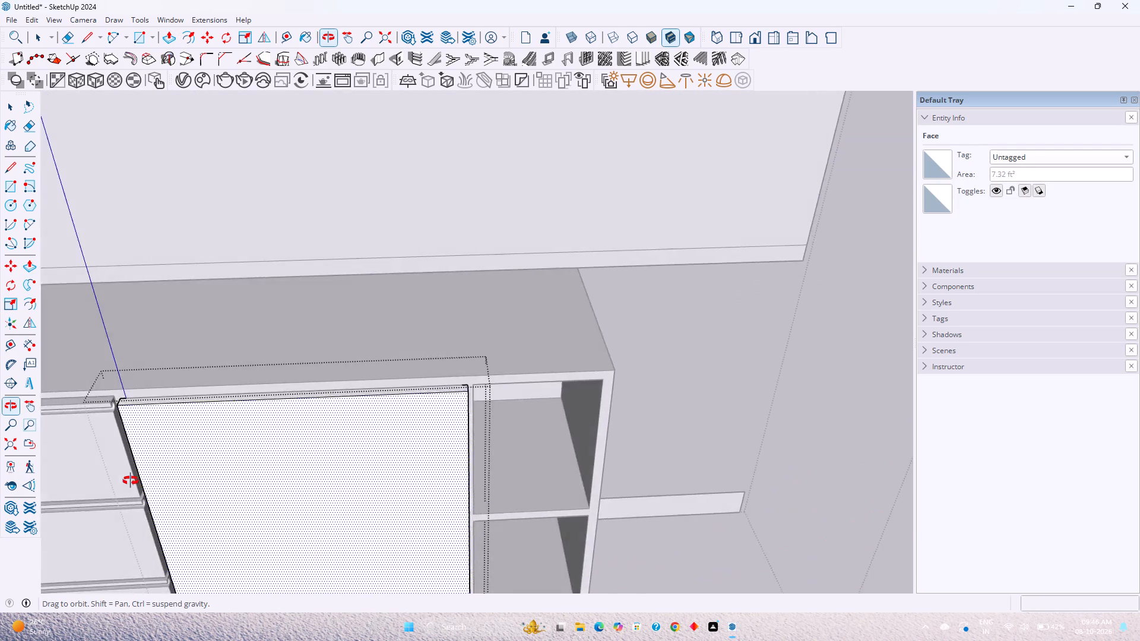
middle_click_drag(131, 481, 235, 506)
scroll(235, 507, "up", 11)
left_click(247, 494)
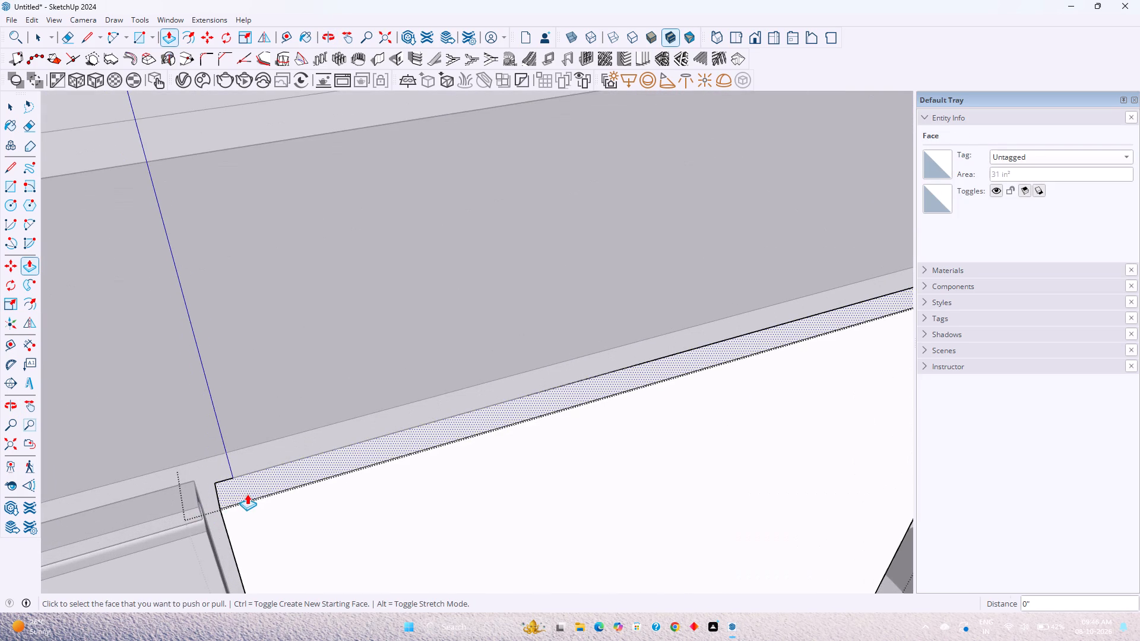
left_click(199, 494)
Open the top drawer front component and extend its door-side edge face outward by 0.45" toward the door panel.
scroll(207, 504, "down", 1)
middle_click_drag(207, 504, 163, 360)
middle_click(163, 357)
scroll(161, 350, "down", 5)
middle_click_drag(200, 447, 198, 447)
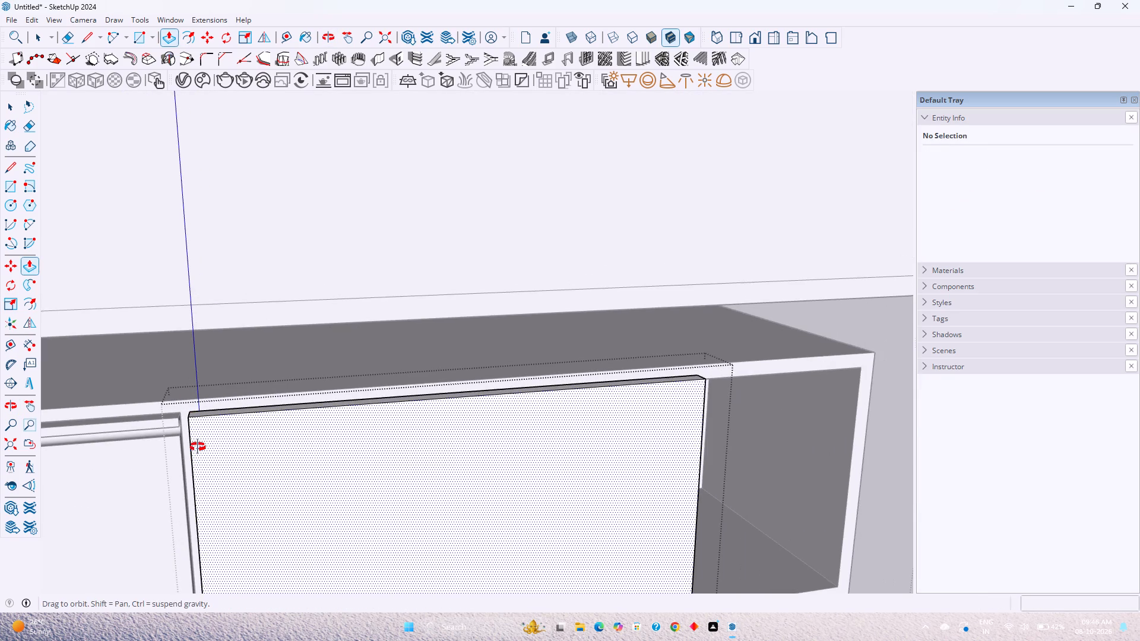
middle_click_drag(198, 447, 101, 384)
scroll(194, 505, "up", 9)
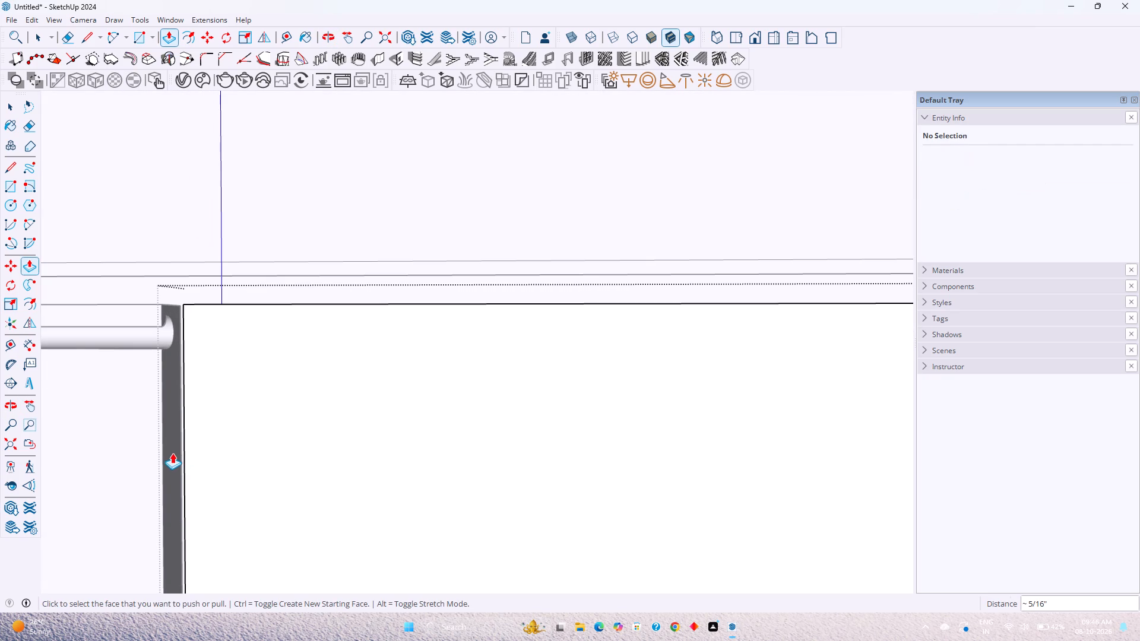
key("Escape")
key("space")
key("Escape")
left_click(167, 459)
double_click(154, 452)
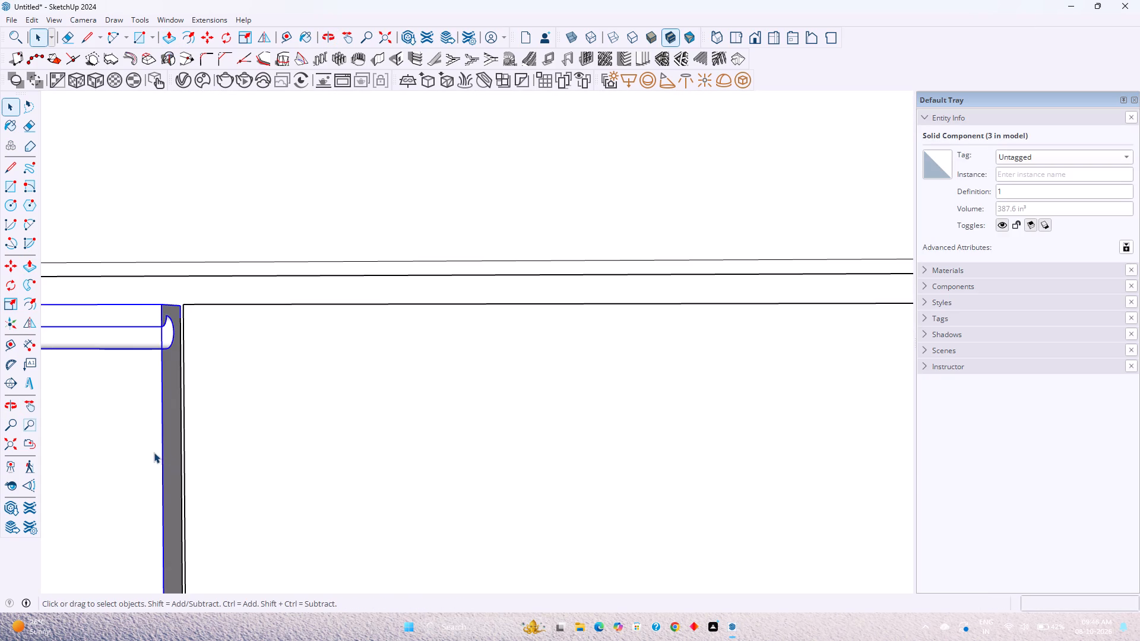
scroll(168, 436, "up", 10)
key("p")
left_click(176, 429)
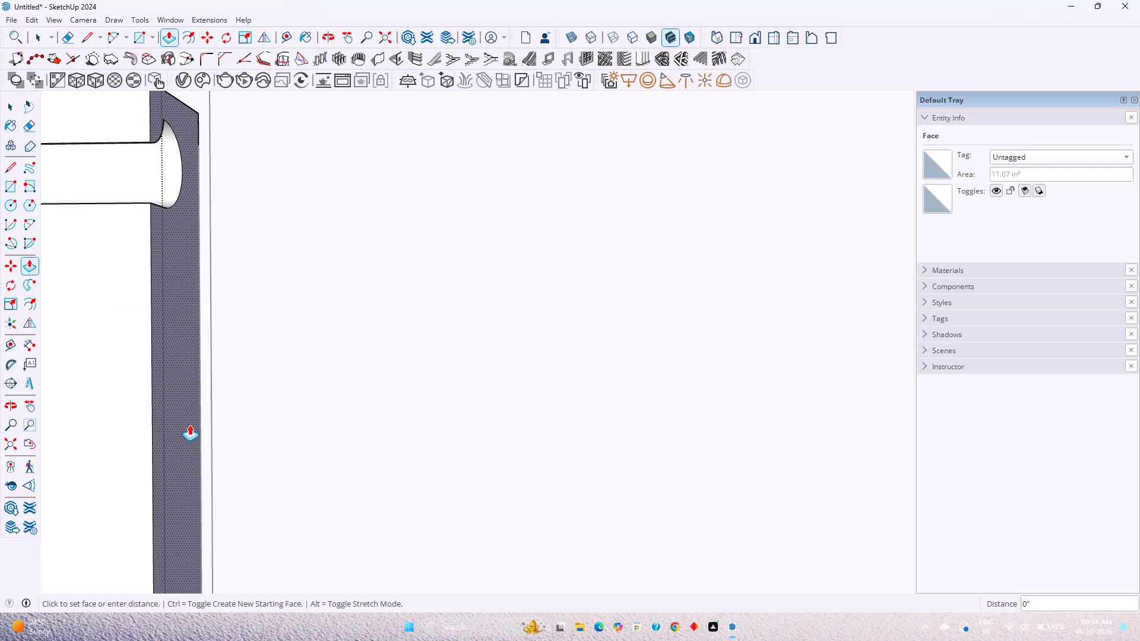
key("0")
key("period")
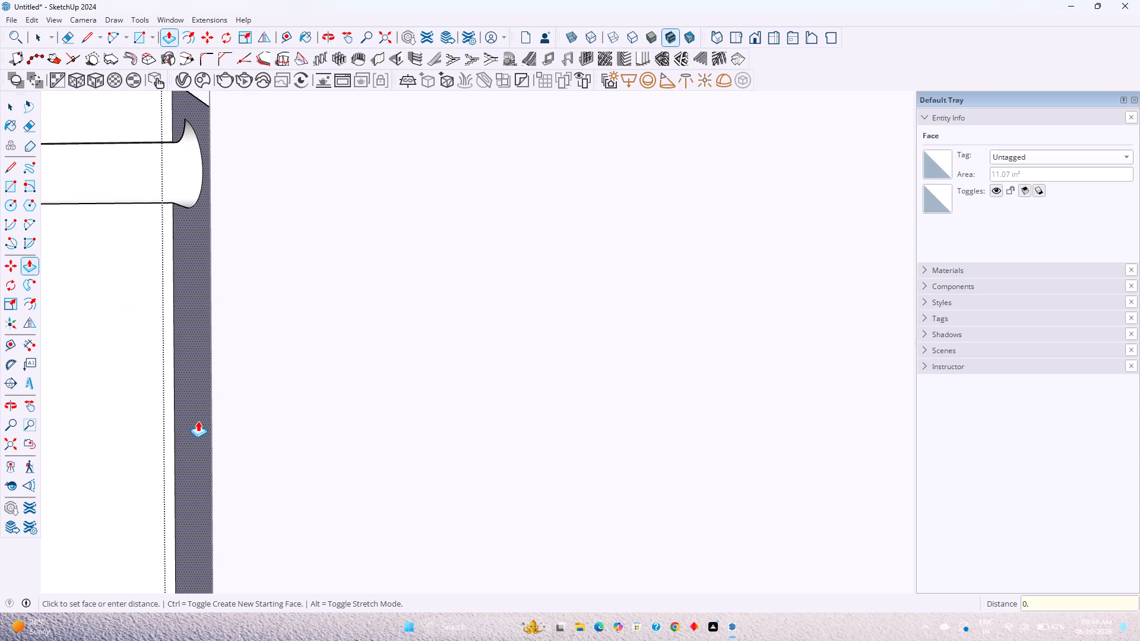
key("7")
key("BackSpace")
type("45")
key("Return")
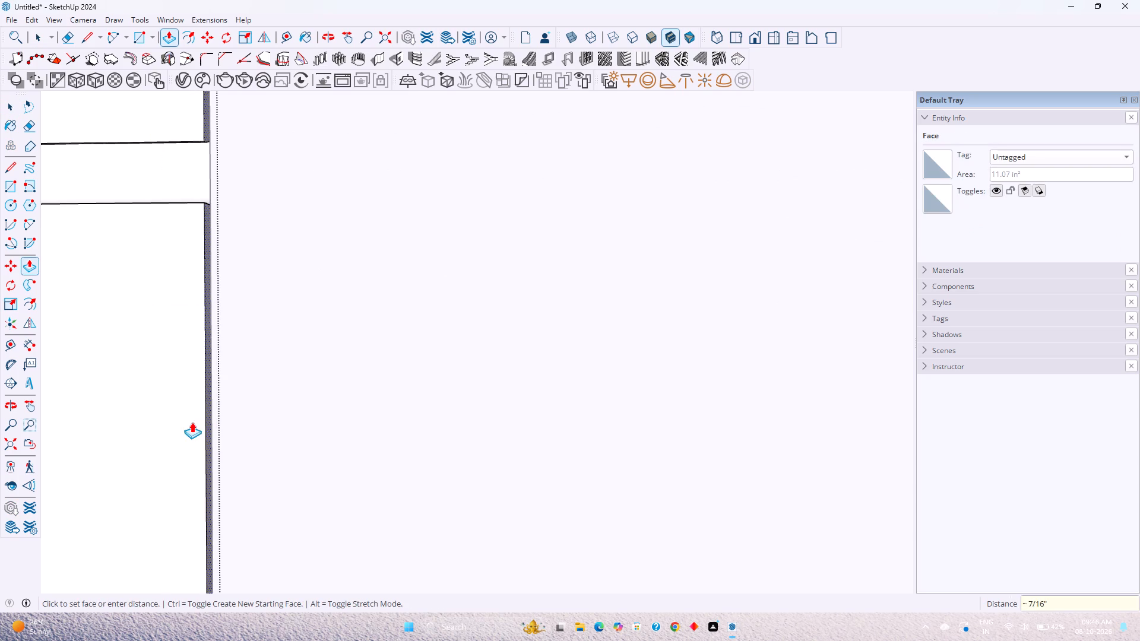
Extend the drawer front's opposite side face, next to the tall side panel, outward by the same 0.45" and leave the component.
scroll(189, 424, "down", 15)
middle_click_drag(189, 424, 280, 400)
middle_click(280, 400)
scroll(306, 396, "down", 6)
scroll(306, 396, "up", 1)
scroll(306, 396, "down", 3)
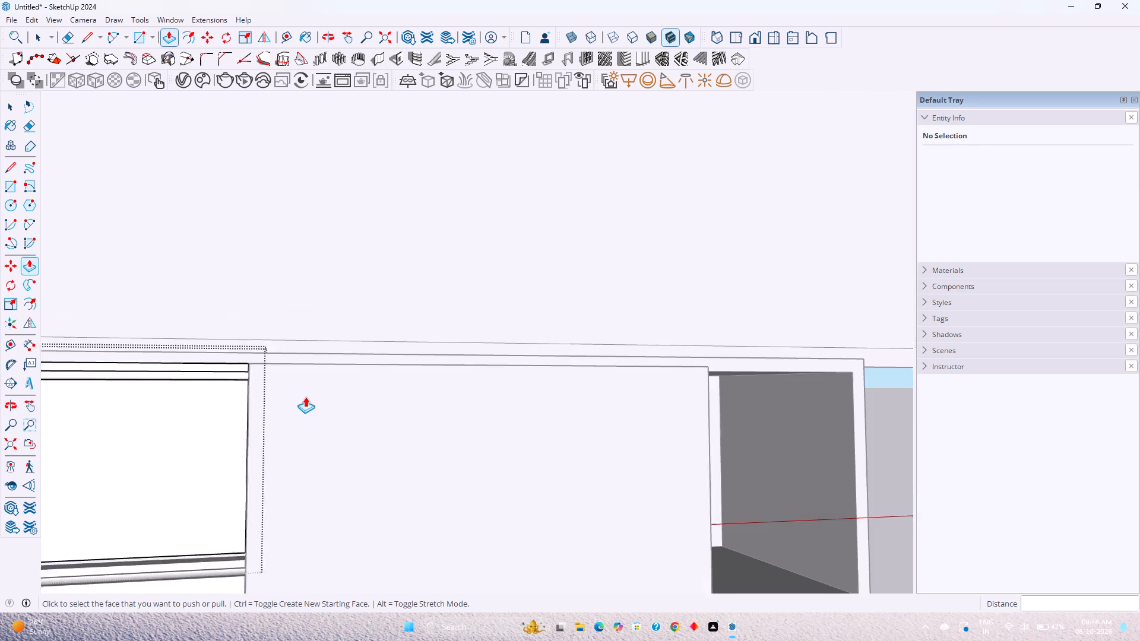
scroll(305, 396, "down", 1)
scroll(280, 471, "down", 11)
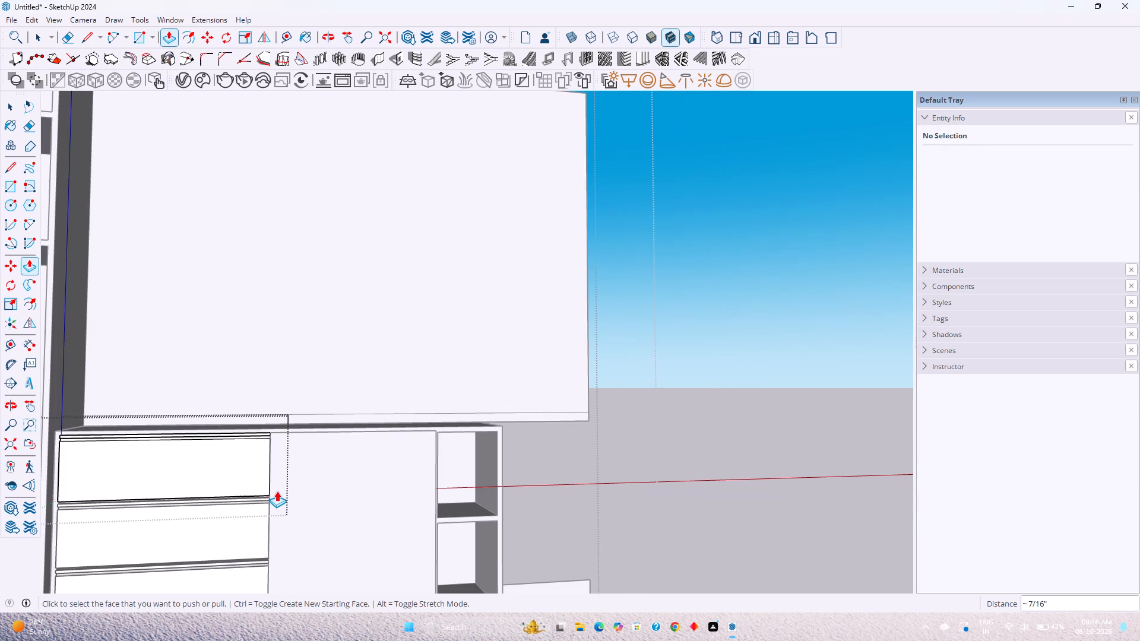
middle_click_drag(68, 459, 133, 486)
scroll(81, 506, "up", 6)
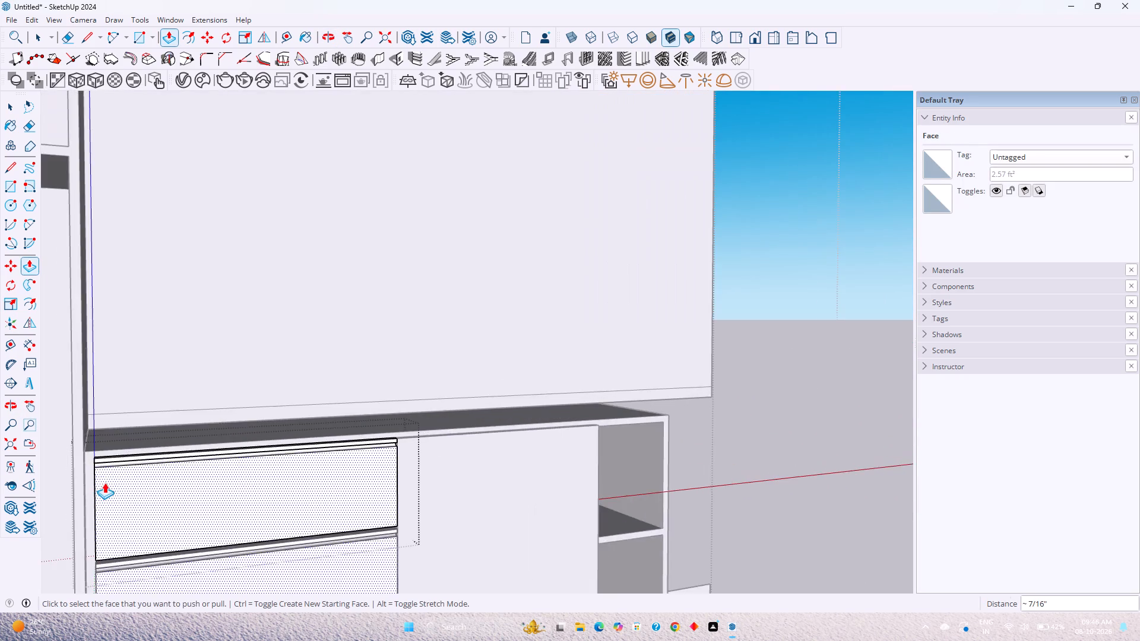
scroll(104, 483, "up", 20)
scroll(104, 483, "up", 3)
middle_click_drag(82, 449, 142, 456)
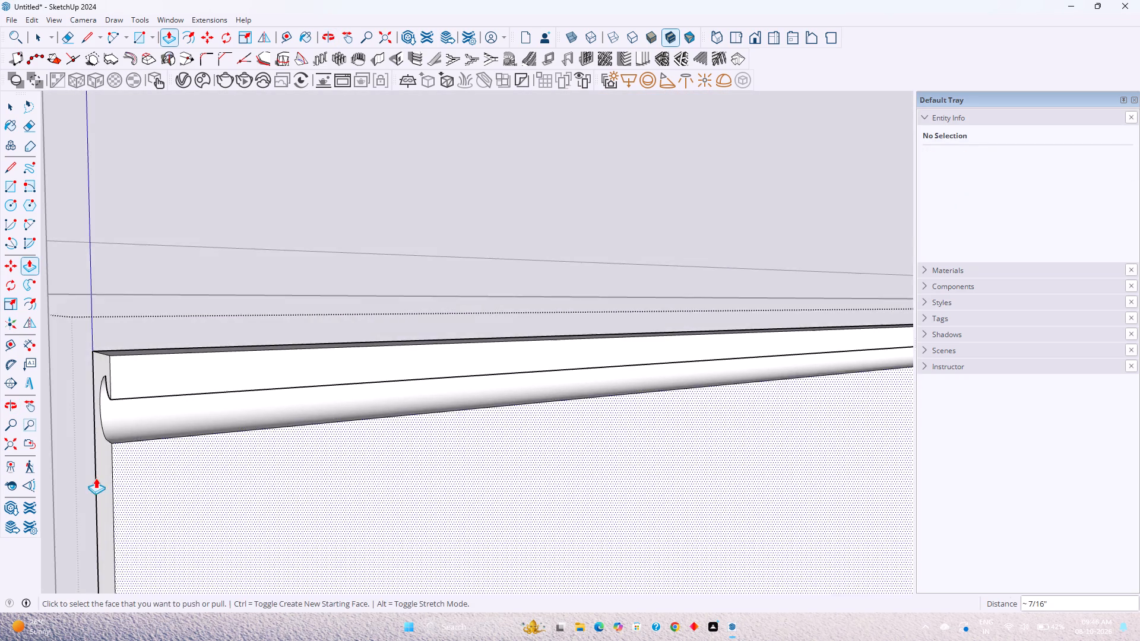
scroll(94, 480, "up", 4)
double_click(112, 472)
key("space")
scroll(112, 472, "down", 7)
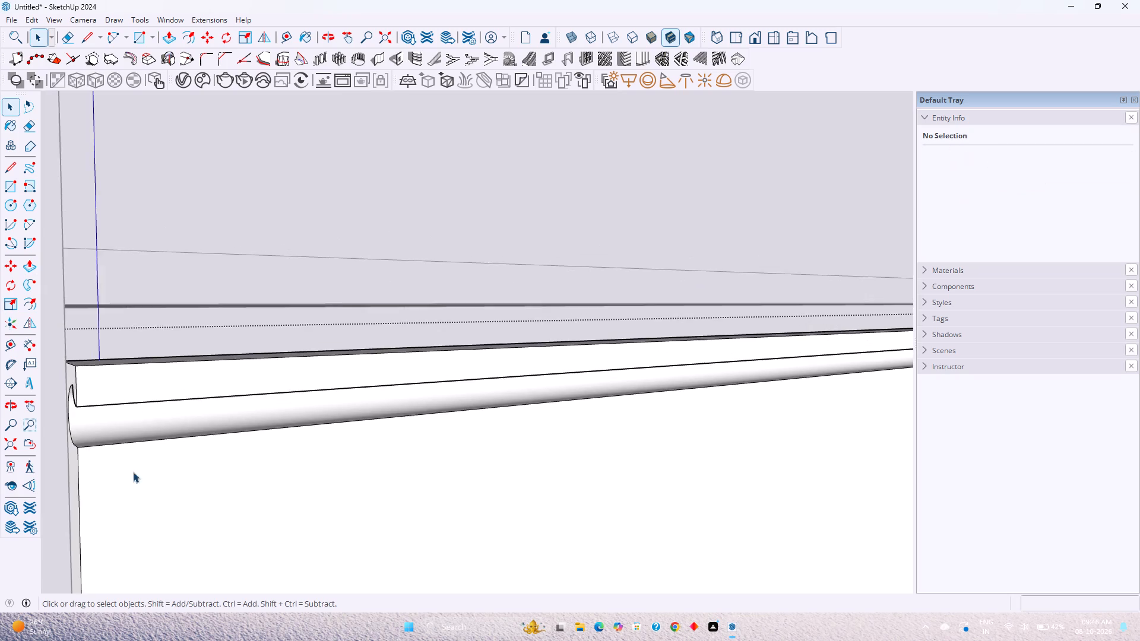
scroll(133, 472, "down", 5)
middle_click_drag(182, 479, 24, 461)
scroll(24, 461, "down", 20)
scroll(24, 461, "down", 2)
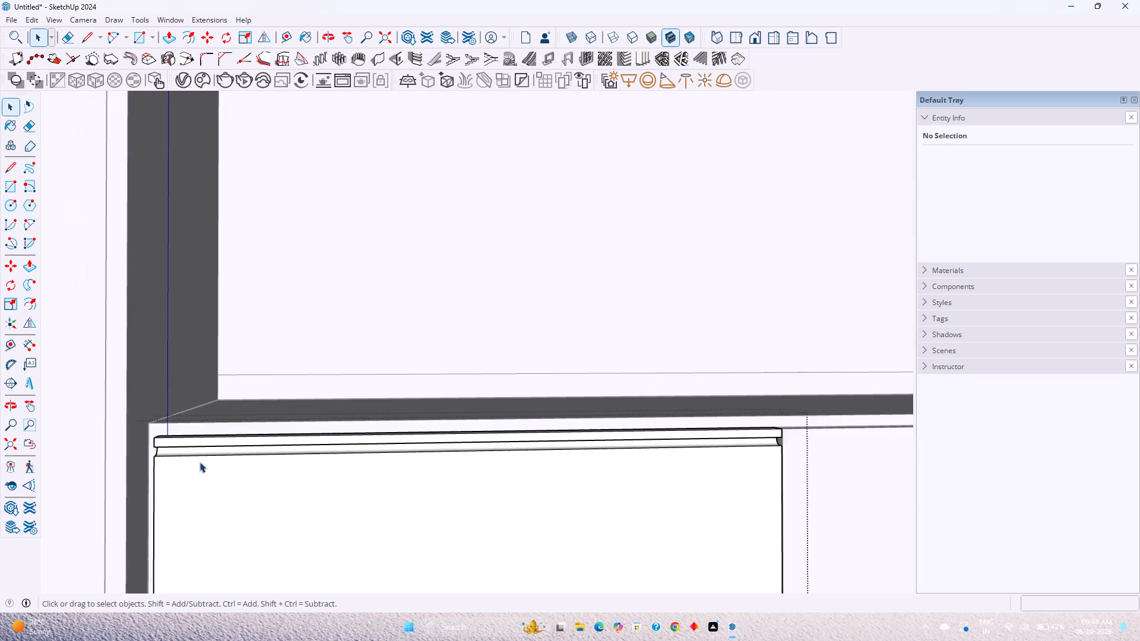
scroll(199, 462, "down", 16)
middle_click_drag(233, 492, 233, 448)
scroll(242, 441, "down", 6)
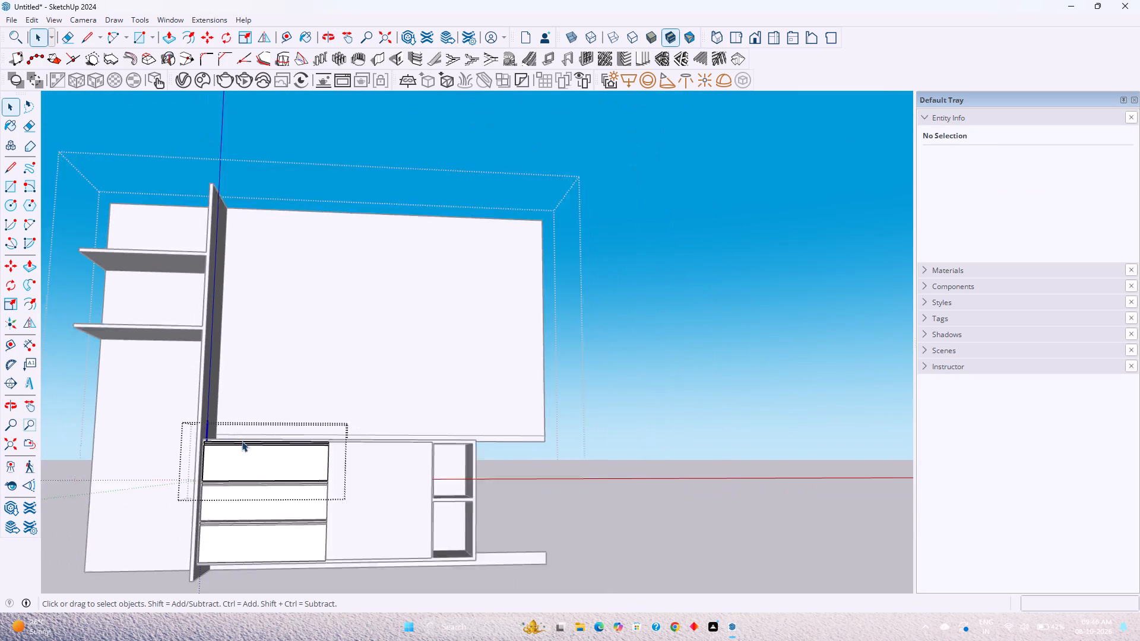
left_click(603, 529)
Inspect the joint between the drawer fronts and the door panel from several angles.
middle_click_drag(478, 495, 257, 598)
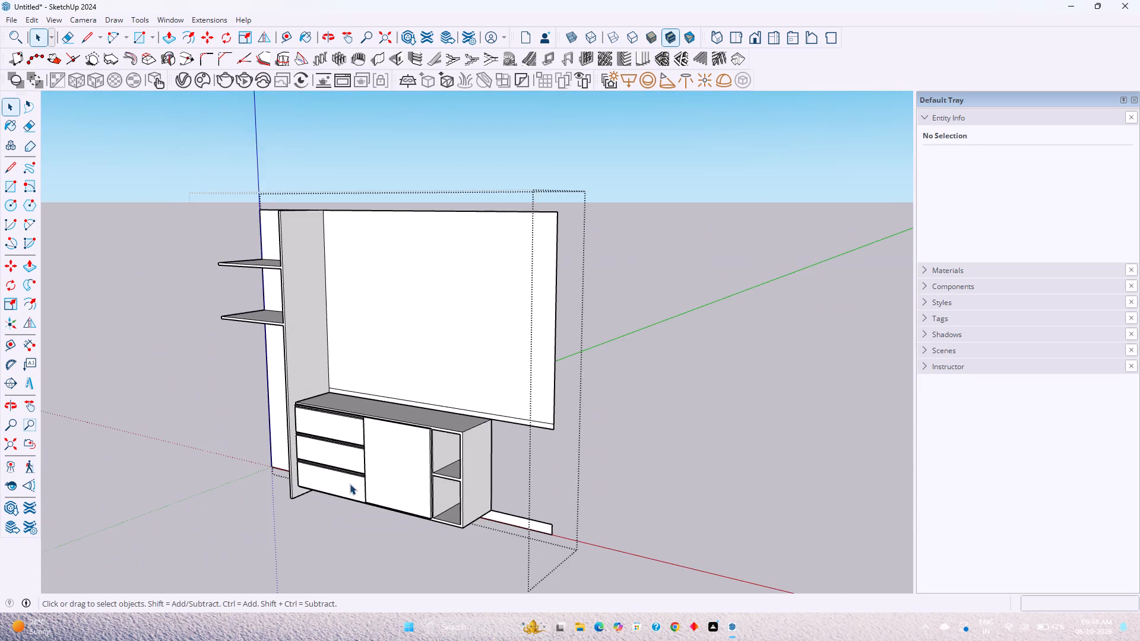
scroll(355, 478, "up", 15)
middle_click_drag(433, 439, 413, 574)
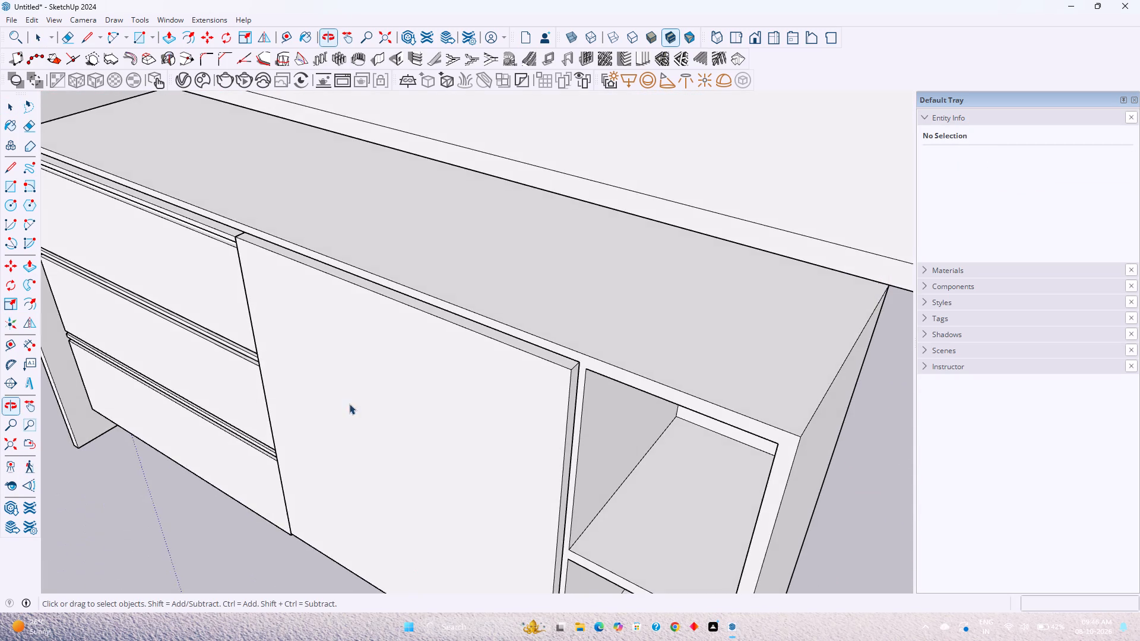
scroll(272, 233, "up", 20)
scroll(272, 233, "up", 5)
middle_click_drag(213, 272, 446, 318)
scroll(262, 334, "down", 3)
middle_click_drag(207, 335, 289, 337)
scroll(292, 337, "down", 3)
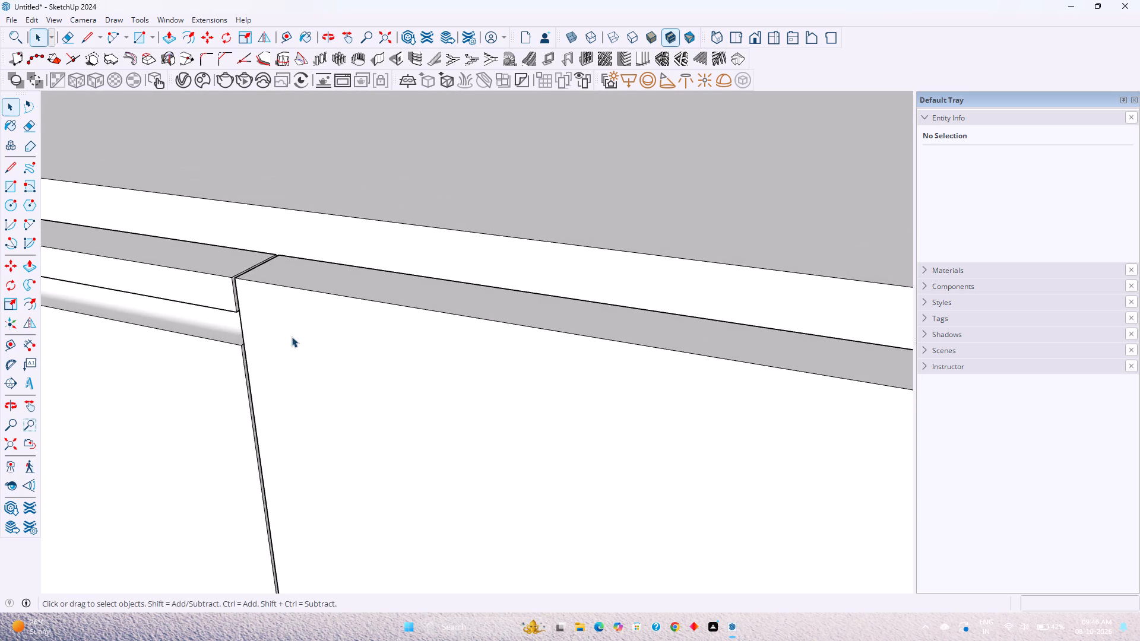
scroll(292, 337, "down", 1)
middle_click_drag(240, 339, 407, 233)
middle_click(407, 233)
middle_click_drag(279, 339, 394, 256)
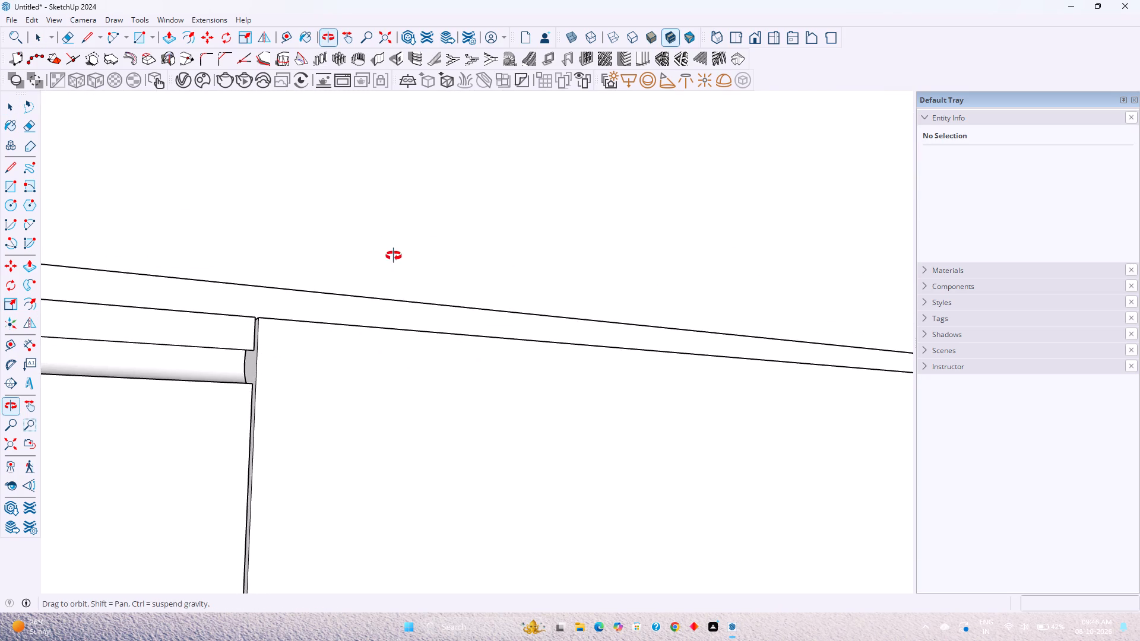
middle_click_drag(394, 256, 304, 391)
middle_click(294, 392)
middle_click_drag(342, 401, 188, 390)
scroll(196, 389, "down", 12)
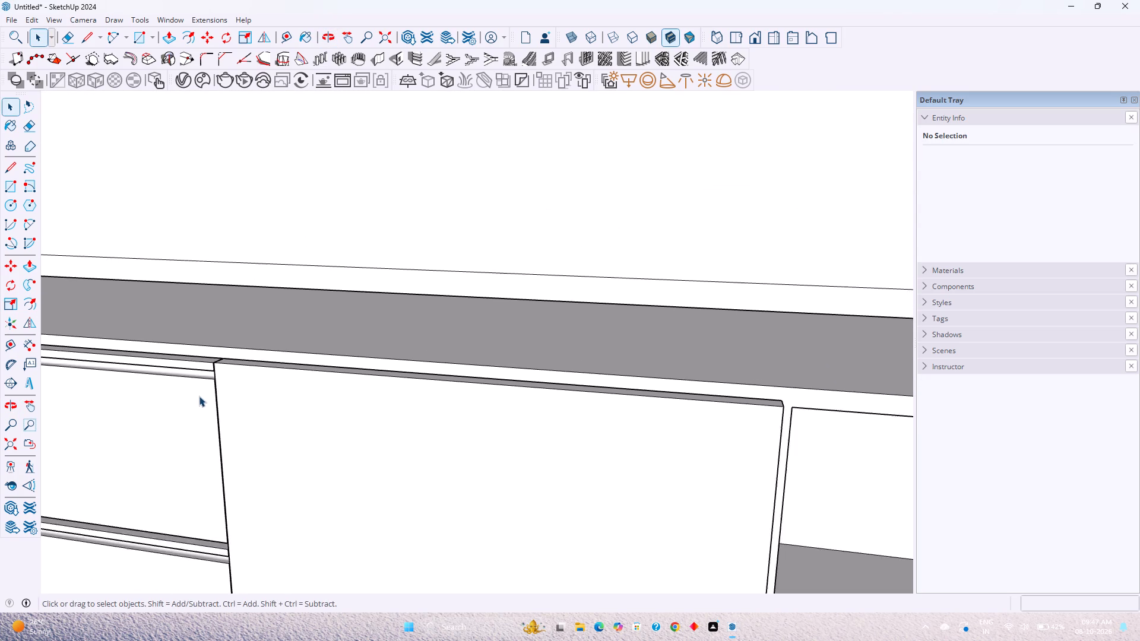
scroll(199, 396, "down", 10)
middle_click_drag(294, 467, 261, 375)
scroll(263, 374, "down", 9)
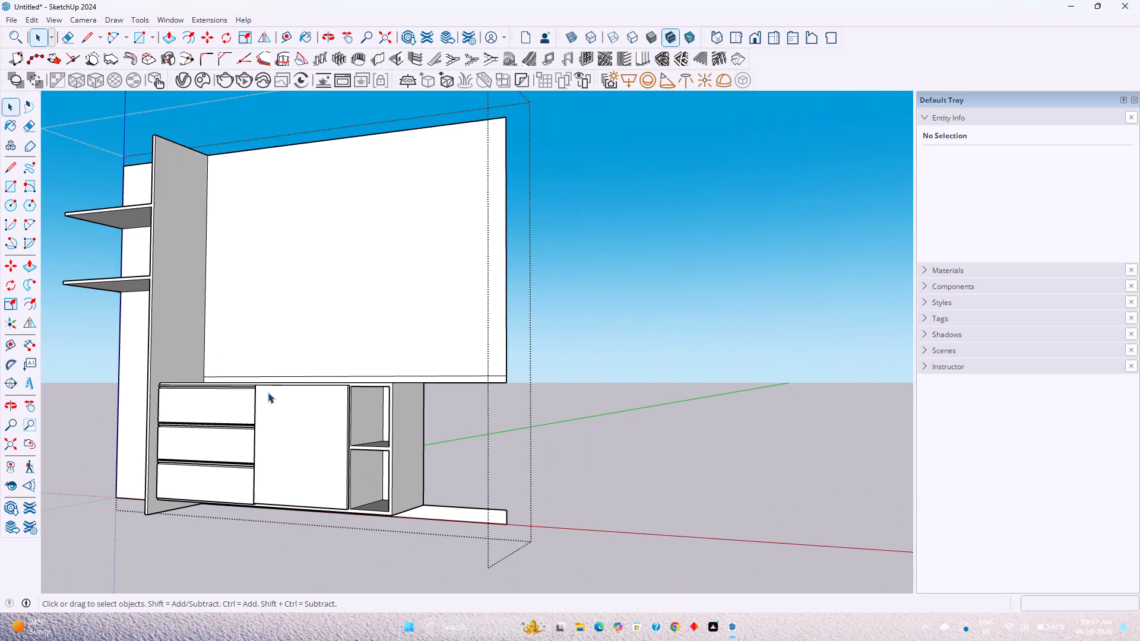
Open the door panel group and extend its bottom edge face downward by about 5/16" to match the lowest drawer front.
scroll(355, 495, "up", 7)
middle_click_drag(265, 537, 290, 437)
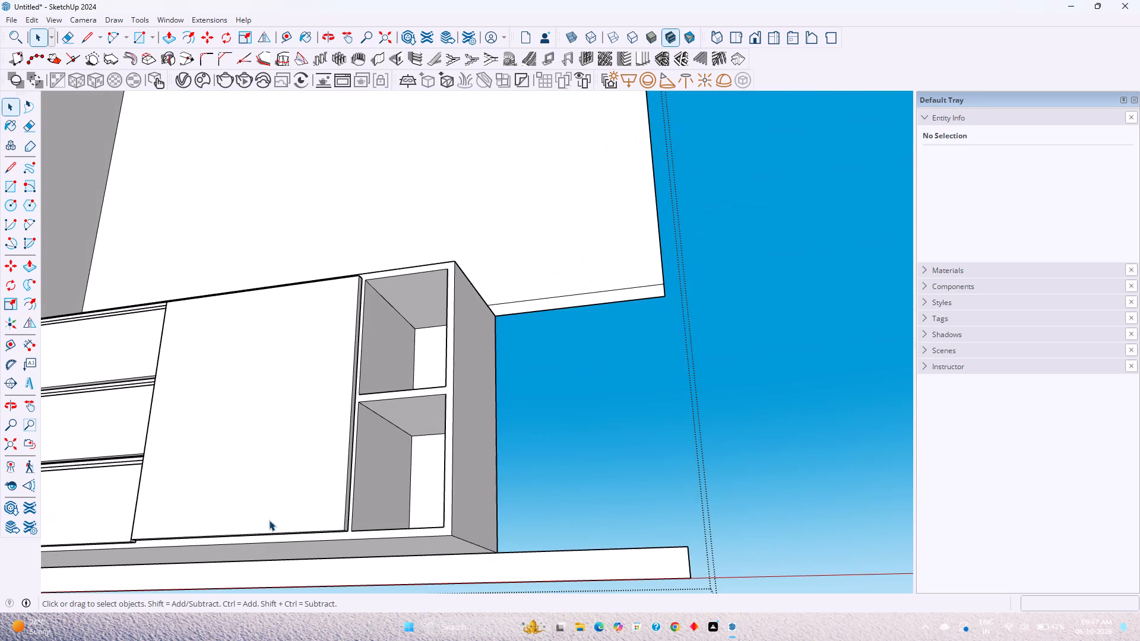
double_click(271, 515)
scroll(200, 561, "up", 8)
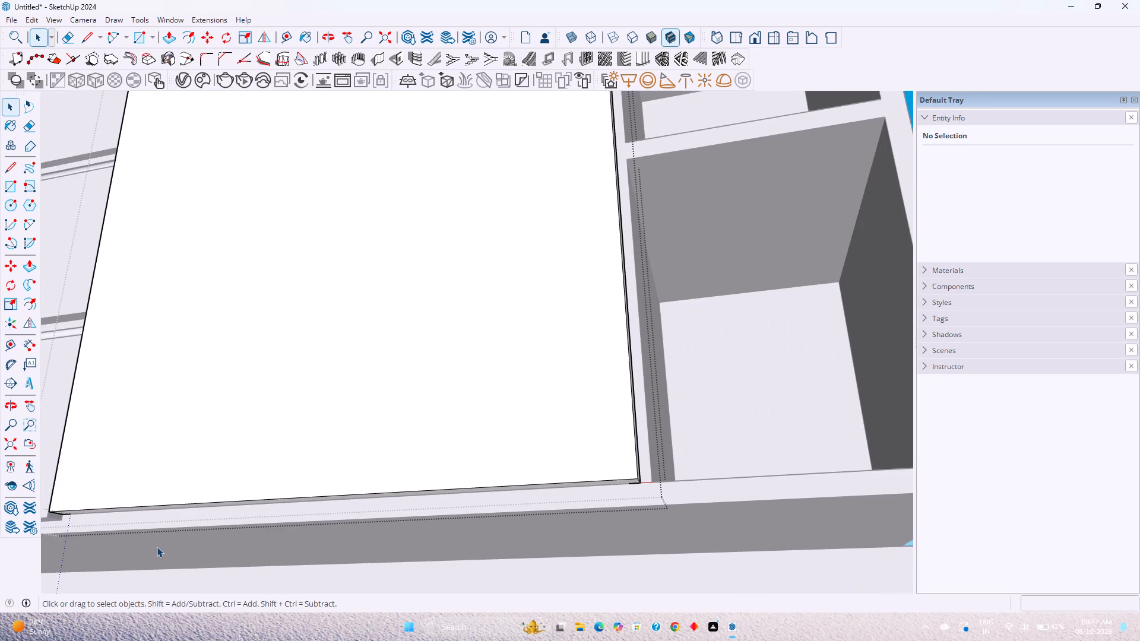
key("p")
middle_click_drag(123, 540, 437, 460, "shift")
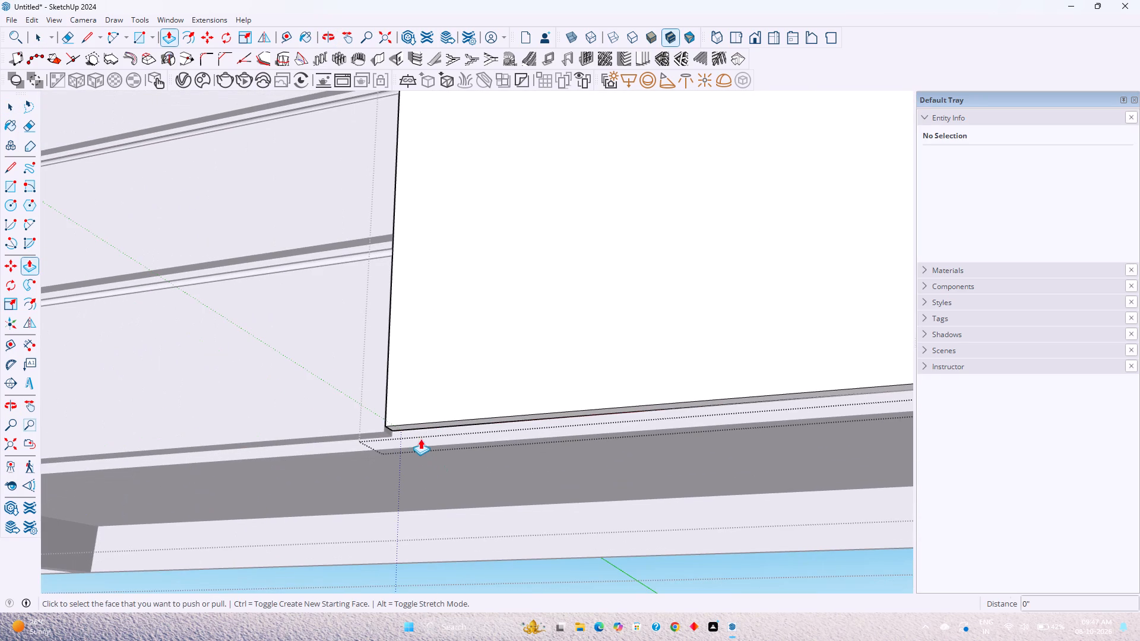
left_click(418, 427)
left_click(374, 434)
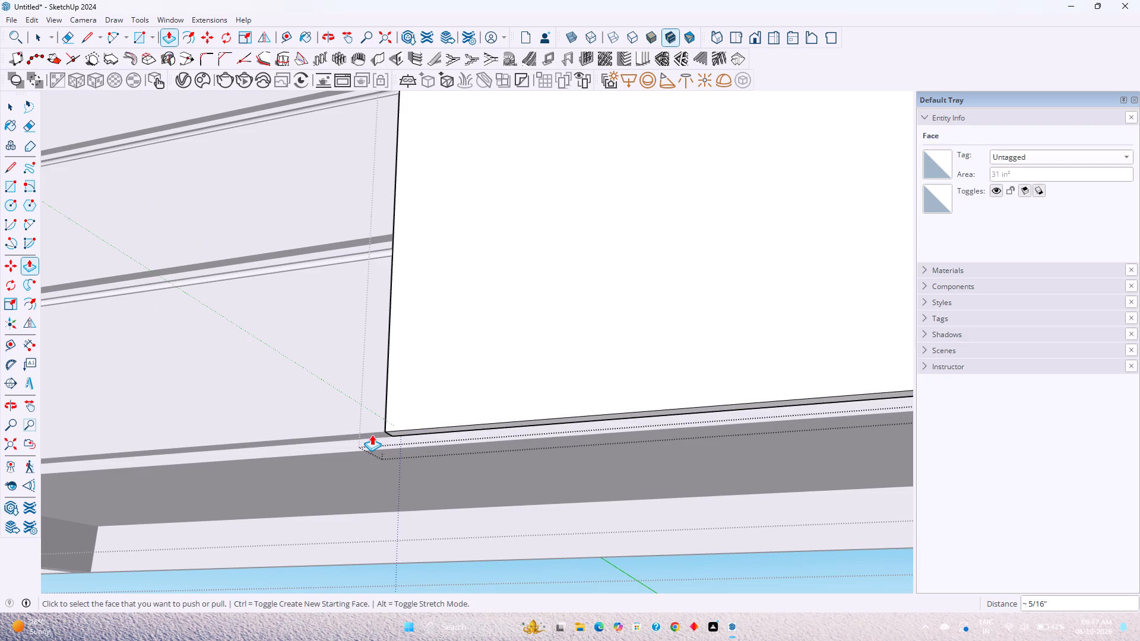
key("space")
scroll(371, 434, "down", 15)
middle_click_drag(371, 434, 350, 509)
left_click(411, 516)
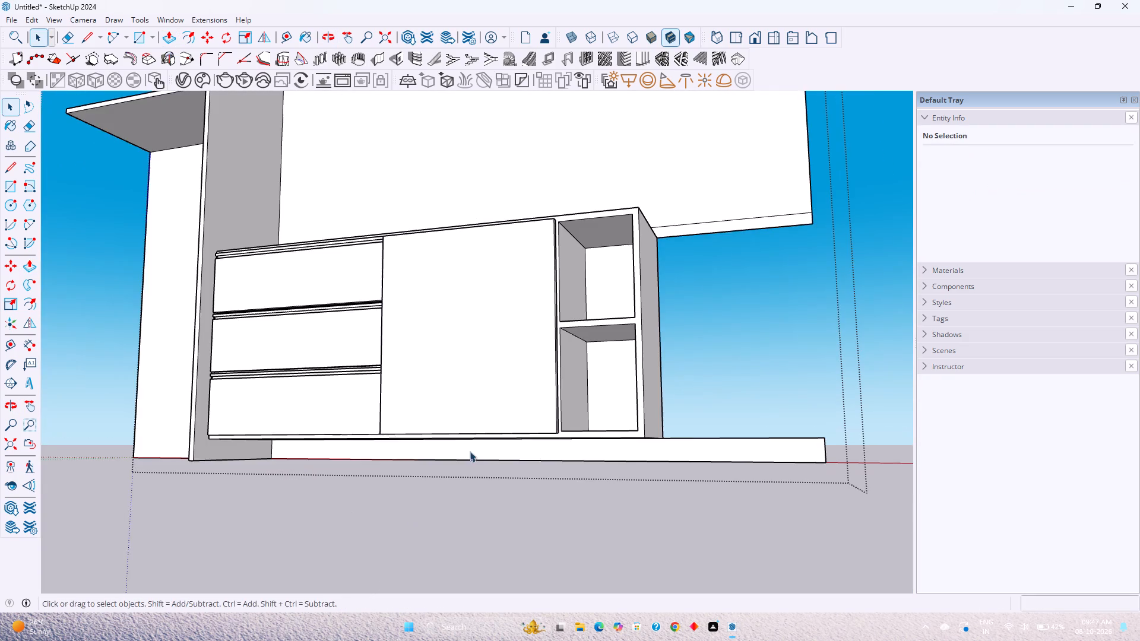
Draw a 1' 4 1/2" by 1' rectangle covering the upper open shelf compartment from corner to corner.
middle_click_drag(484, 433, 492, 523)
middle_click_drag(534, 470, 452, 506, "shift")
middle_click_drag(334, 479, 497, 526)
middle_click_drag(563, 476, 449, 506, "shift")
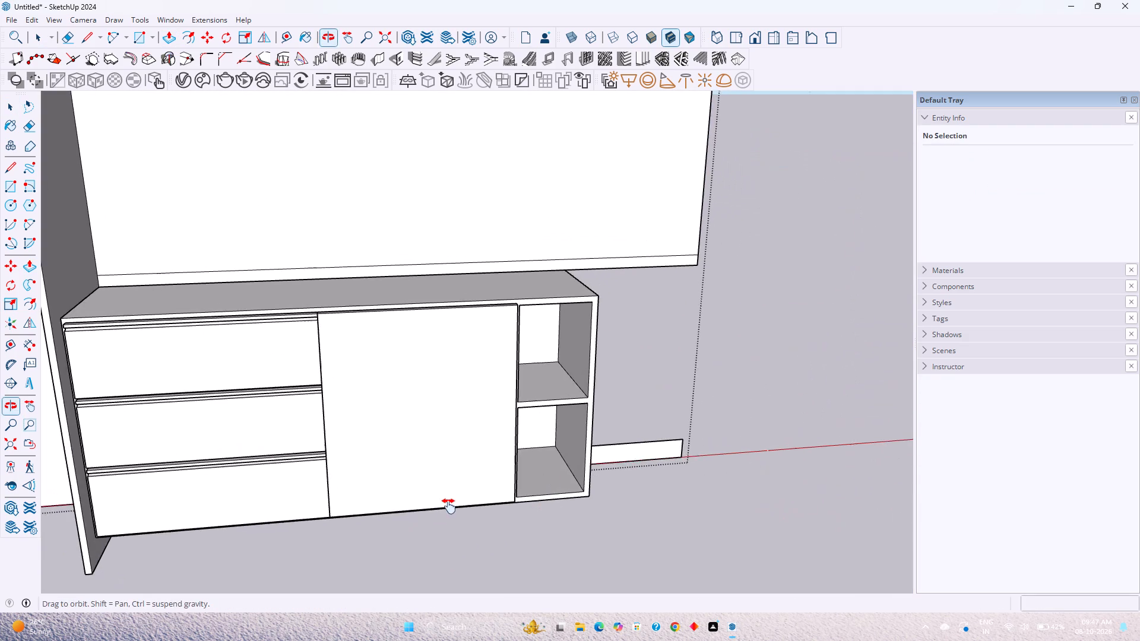
middle_click_drag(449, 506, 393, 513, "shift")
scroll(427, 521, "down", 3)
middle_click_drag(427, 521, 299, 501)
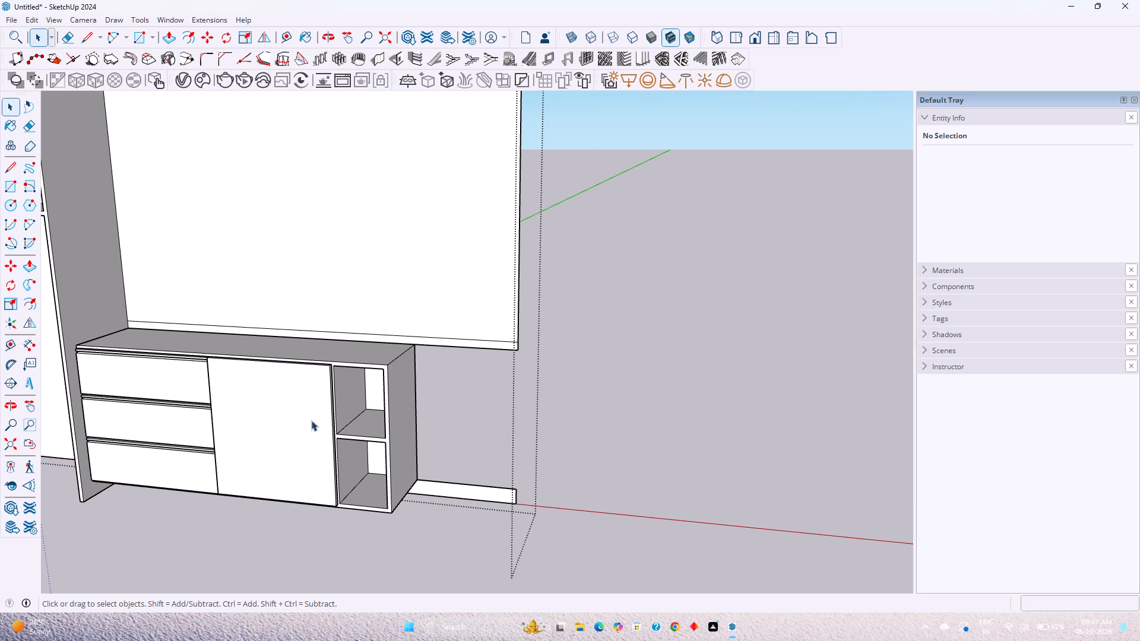
scroll(339, 363, "up", 7)
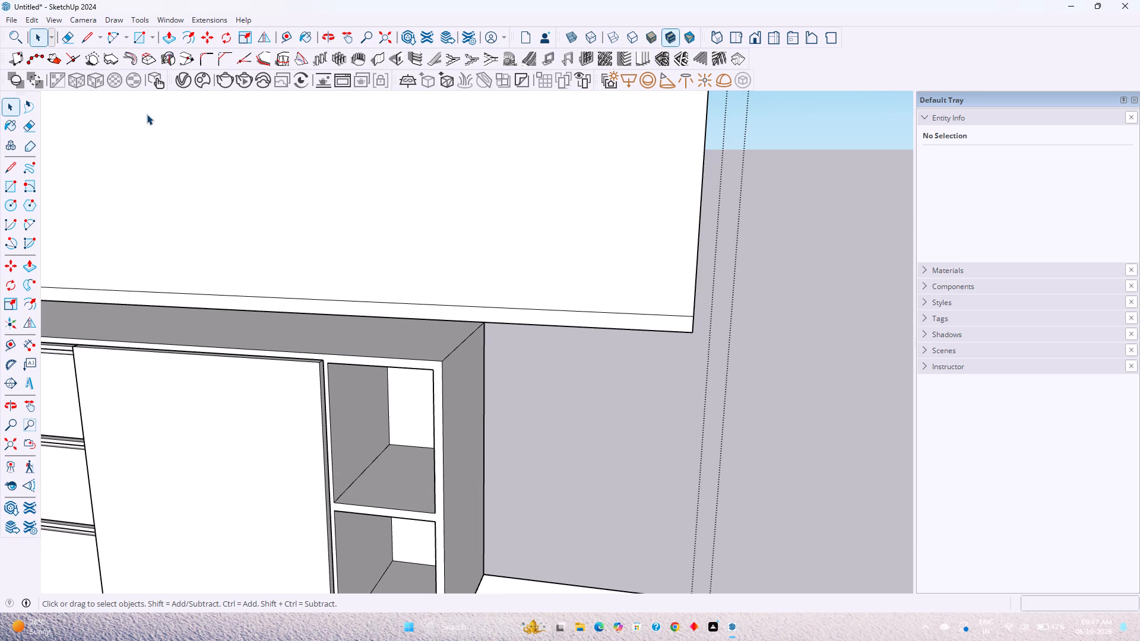
left_click(135, 31)
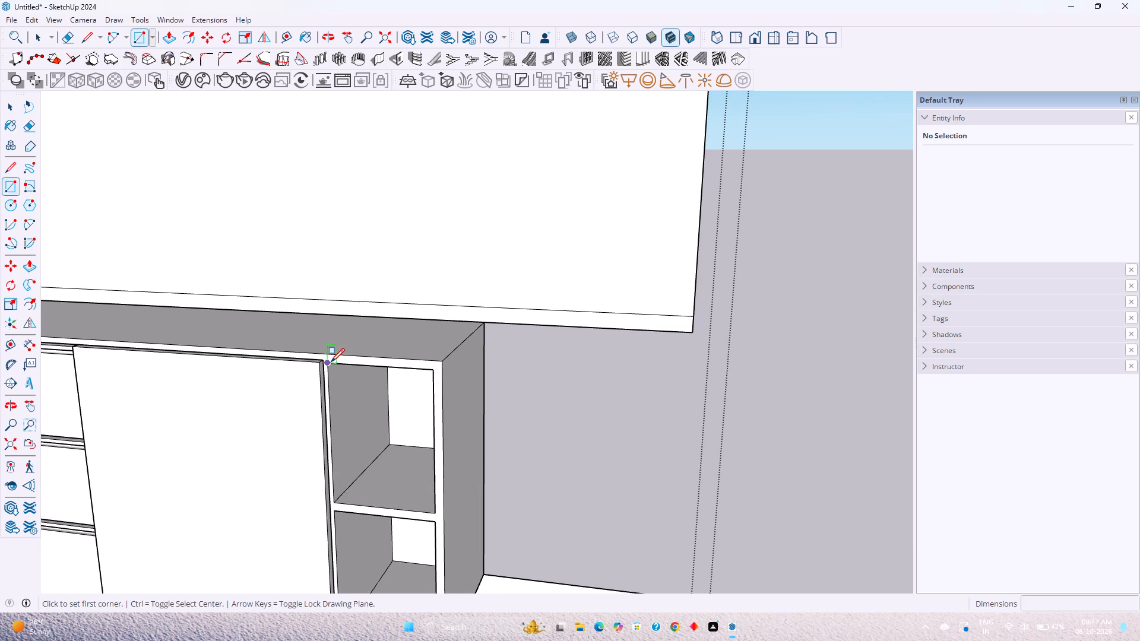
left_click(331, 362)
left_click(434, 515)
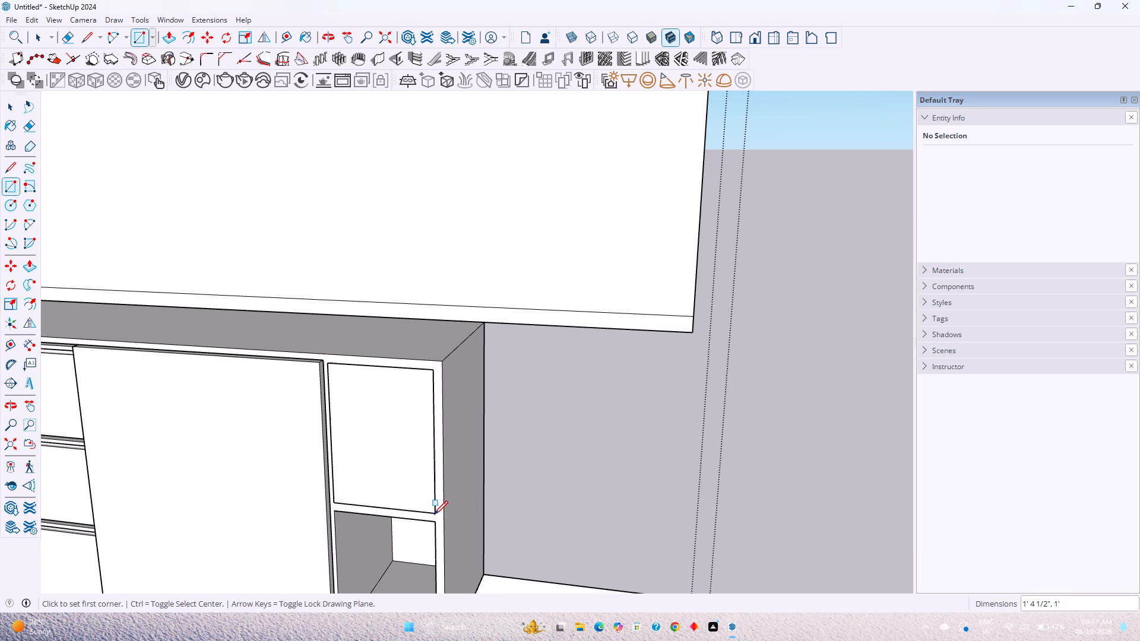
Draw a 1' 4 1/2" by 1' rectangle covering the lower open shelf compartment from corner to corner.
scroll(407, 523, "down", 5)
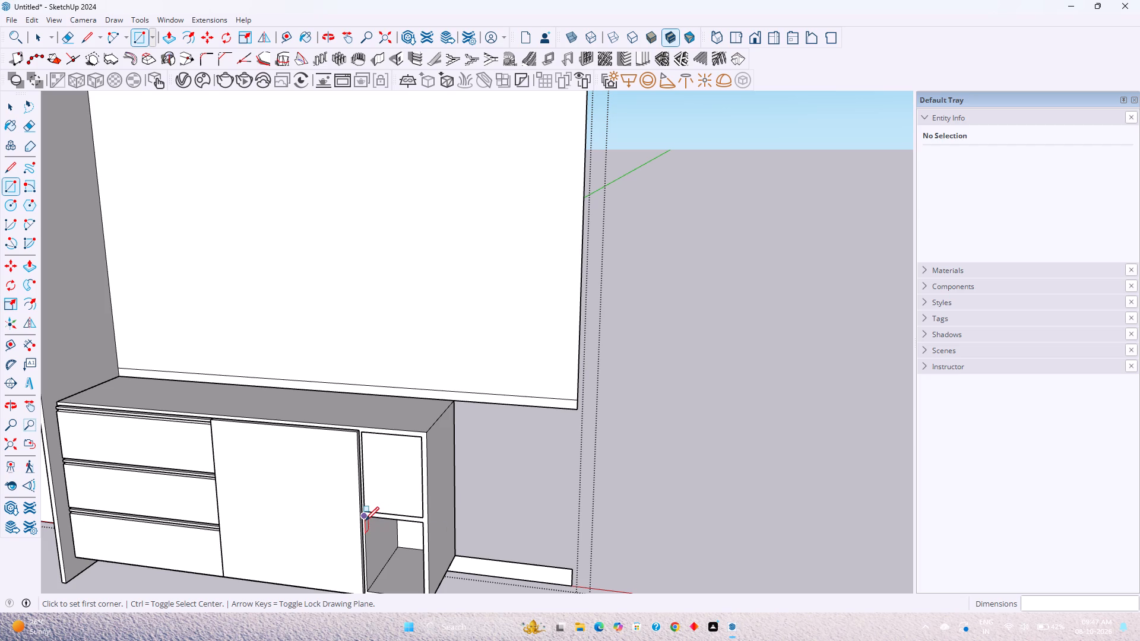
left_click(365, 521)
scroll(395, 554, "down", 4)
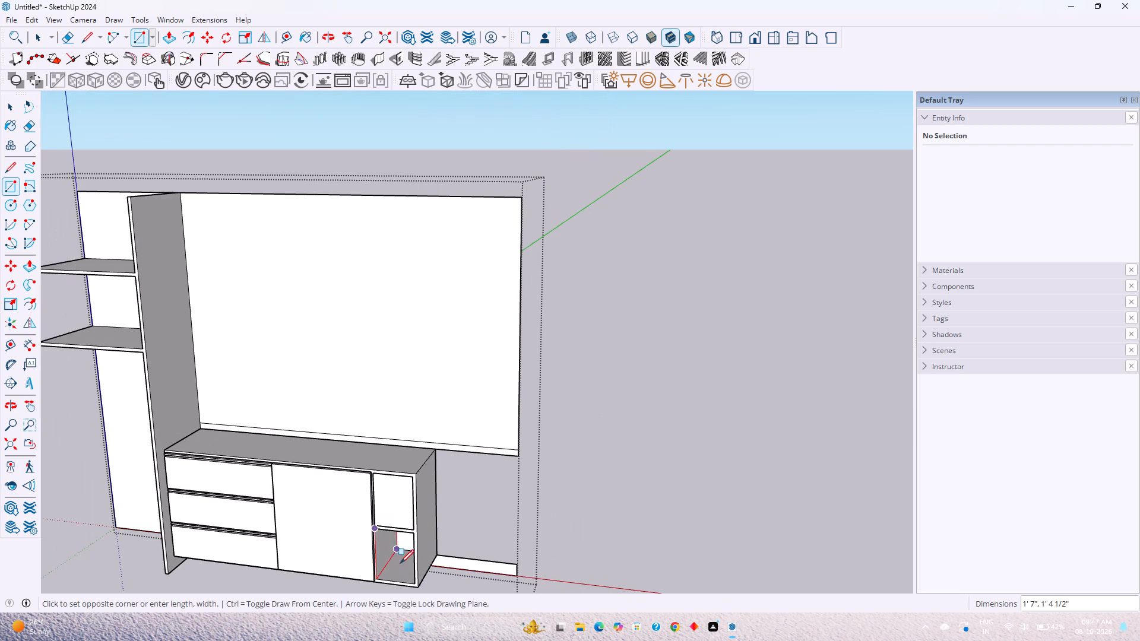
left_click(413, 582)
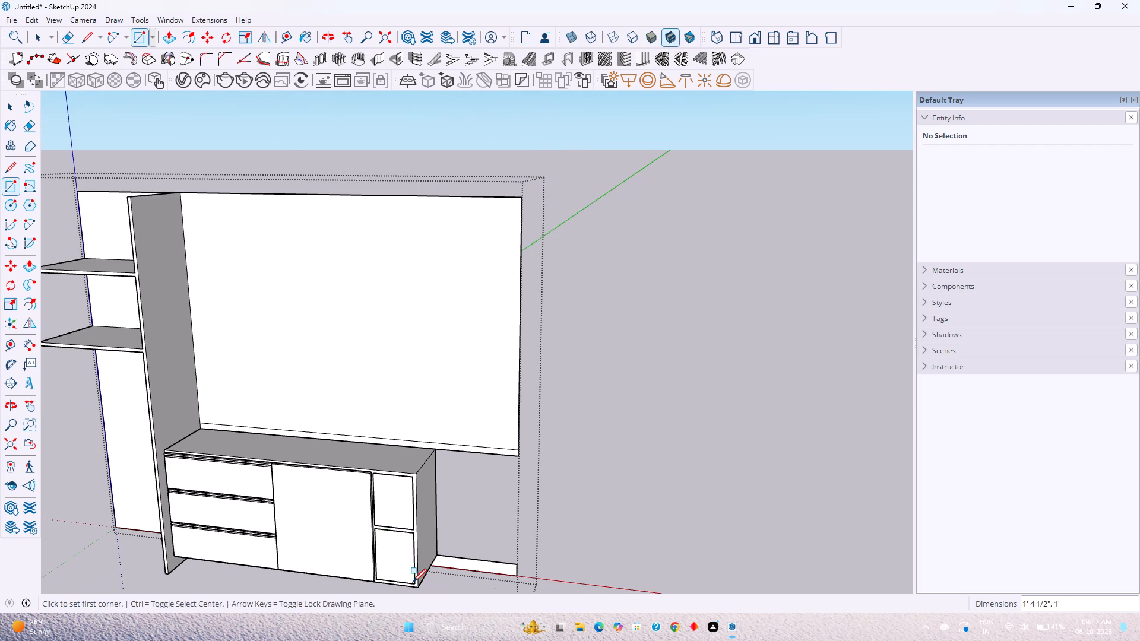
Select both new compartment rectangles with their edges and make them one group.
key("space")
double_click(401, 570)
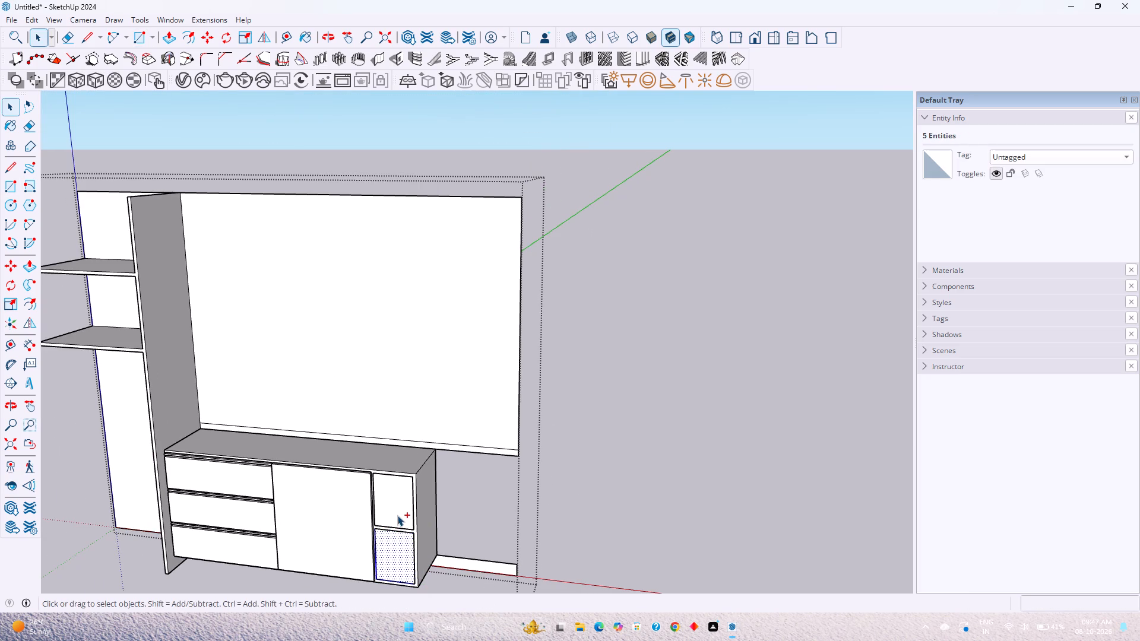
double_click(397, 515, "ctrl")
right_click(397, 515)
left_click(444, 294)
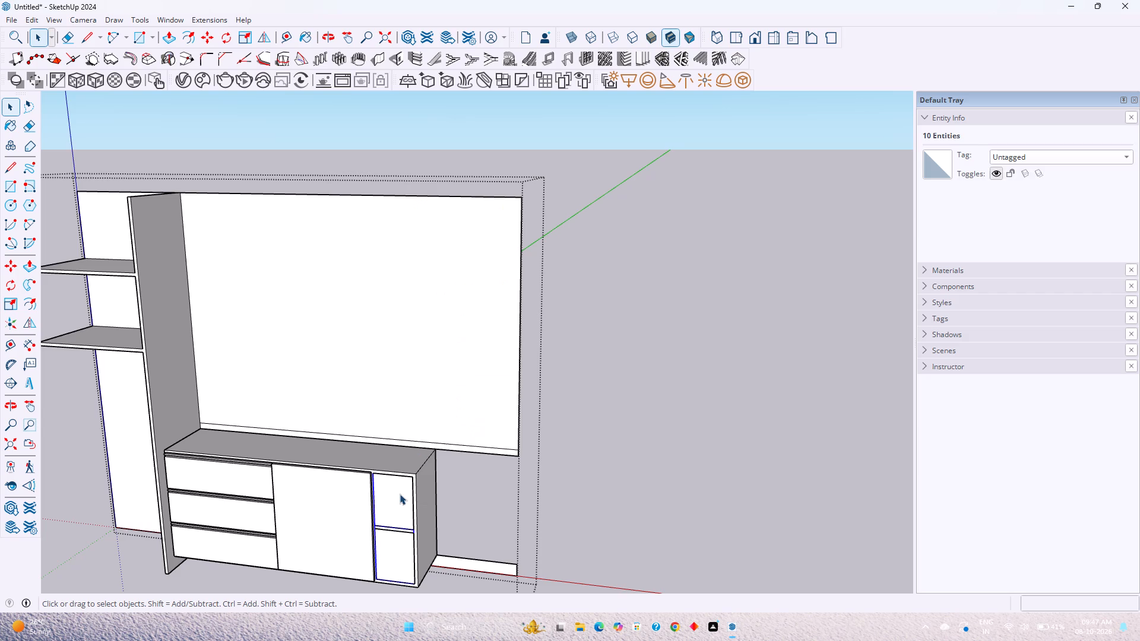
Open the new group and pull the upper and lower front faces outward by 1" each.
double_click(398, 496)
scroll(395, 506, "up", 9)
scroll(394, 523, "down", 1)
middle_click_drag(394, 523, 394, 411, "shift")
middle_click_drag(394, 411, 371, 437)
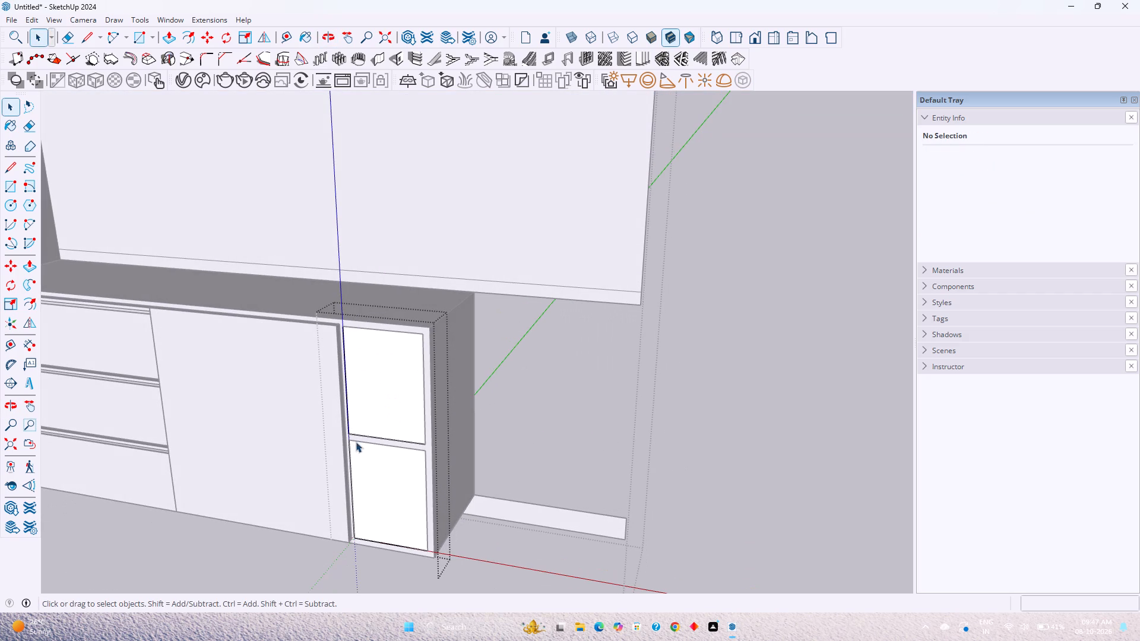
key("p")
left_click(384, 410)
left_click(316, 370)
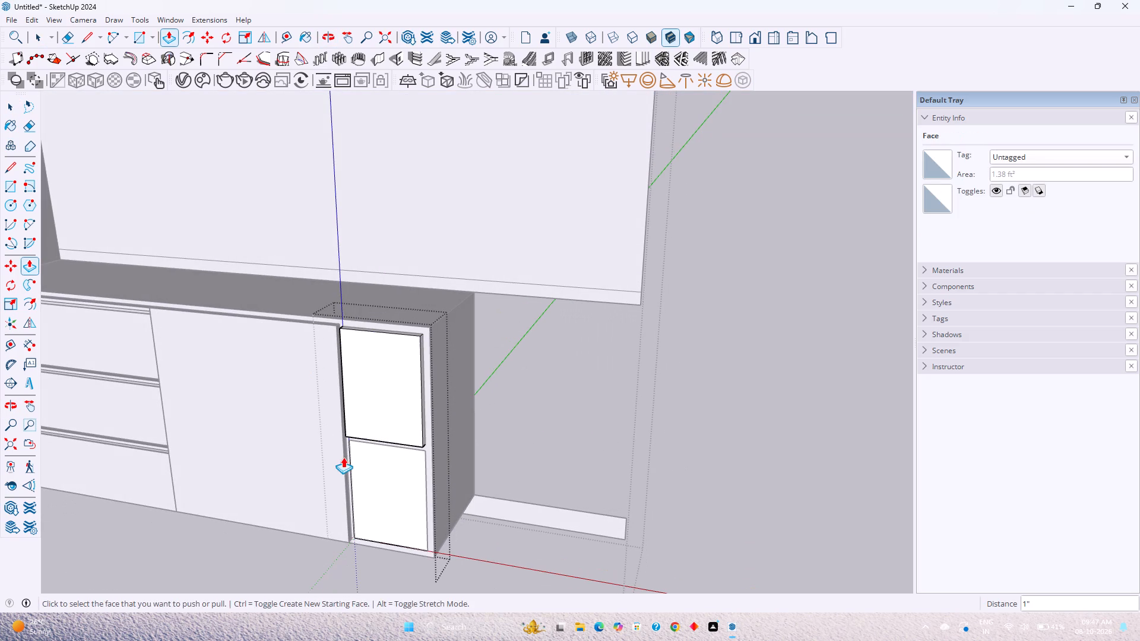
double_click(374, 480)
Extend the lower front's bottom edge face downward by about 5/16" to match the neighbouring door panel.
scroll(377, 475, "up", 7)
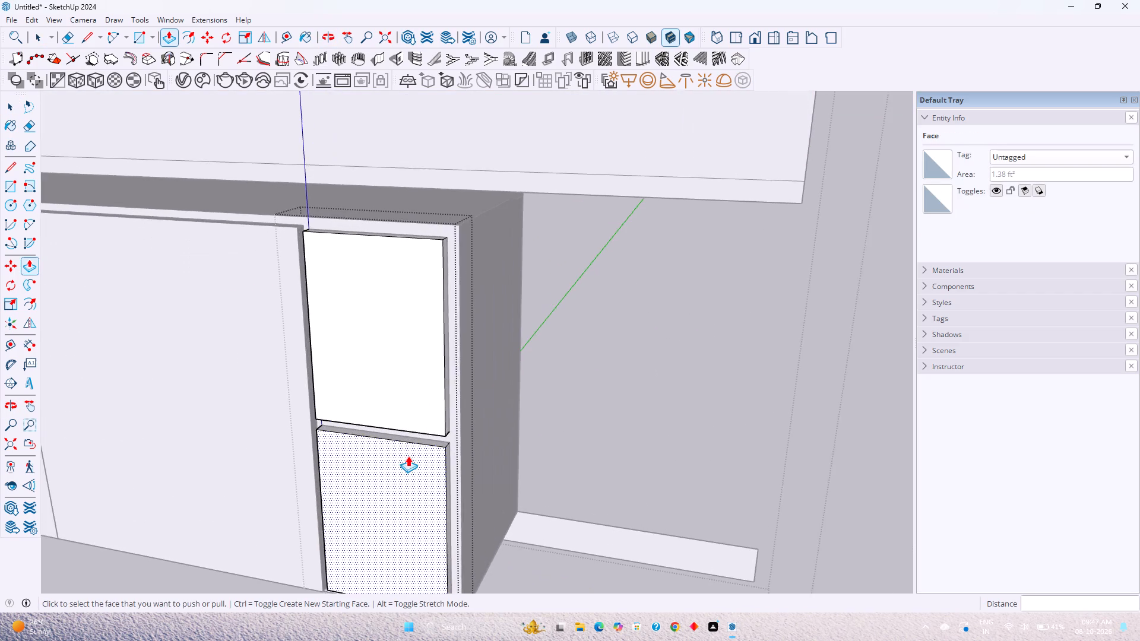
scroll(408, 456, "up", 2)
middle_click_drag(408, 456, 255, 384)
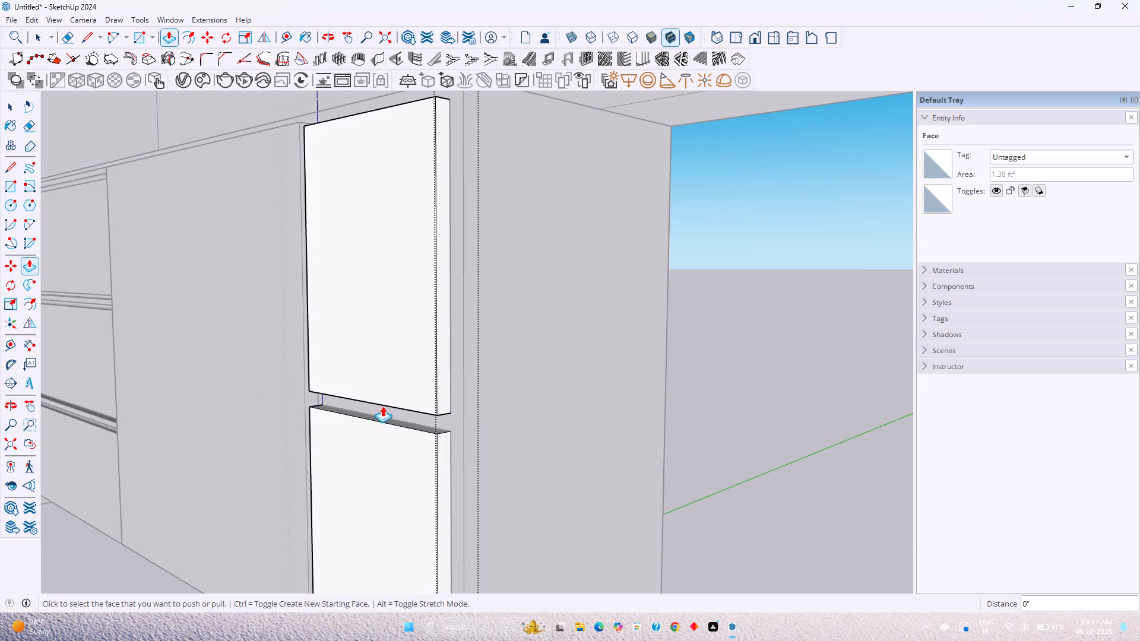
scroll(382, 401, "down", 8)
middle_click_drag(383, 455, 443, 305)
scroll(489, 217, "up", 3)
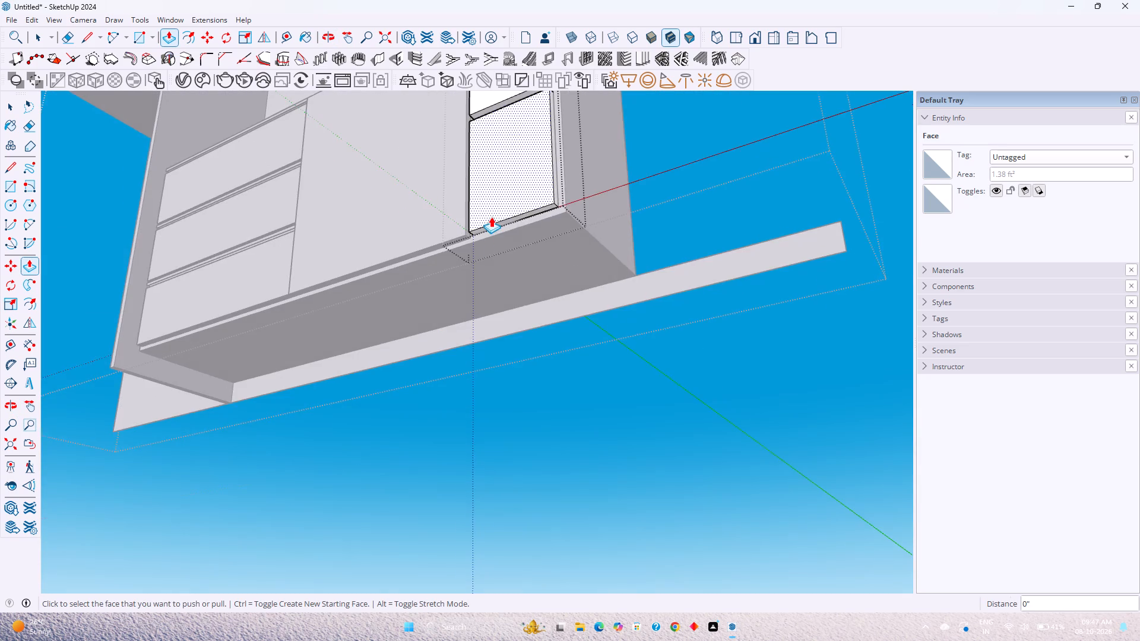
scroll(491, 217, "up", 15)
left_click(479, 245)
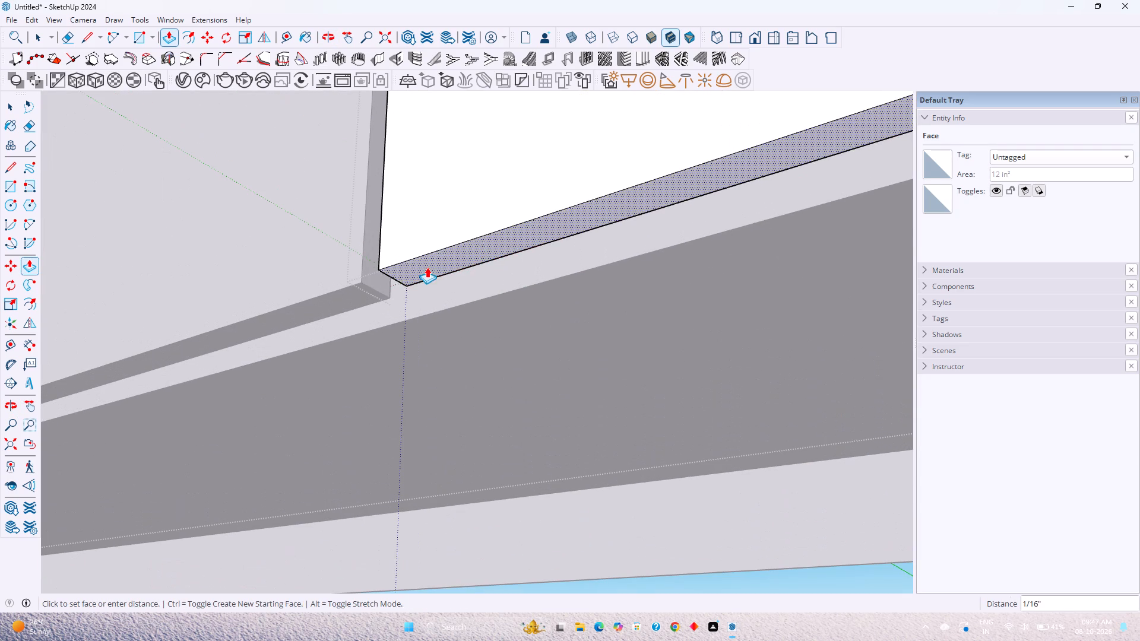
left_click(352, 283)
Extend the upper front's top edge face upward by the same 5/16".
scroll(365, 278, "down", 12)
middle_click_drag(379, 271, 354, 497)
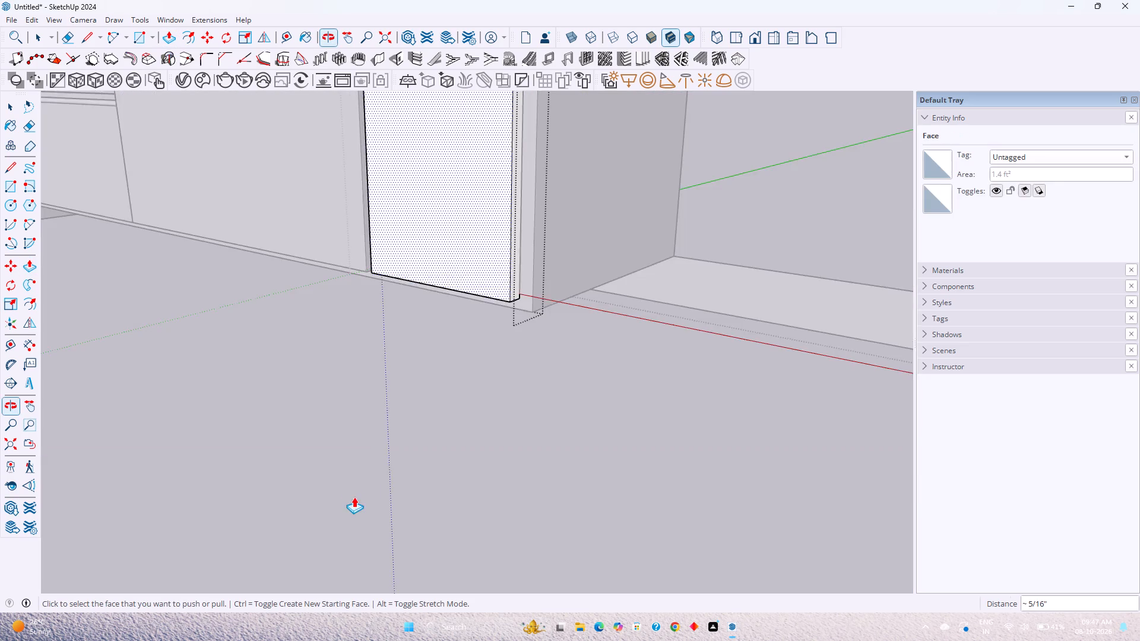
scroll(376, 446, "down", 15)
scroll(417, 152, "up", 11)
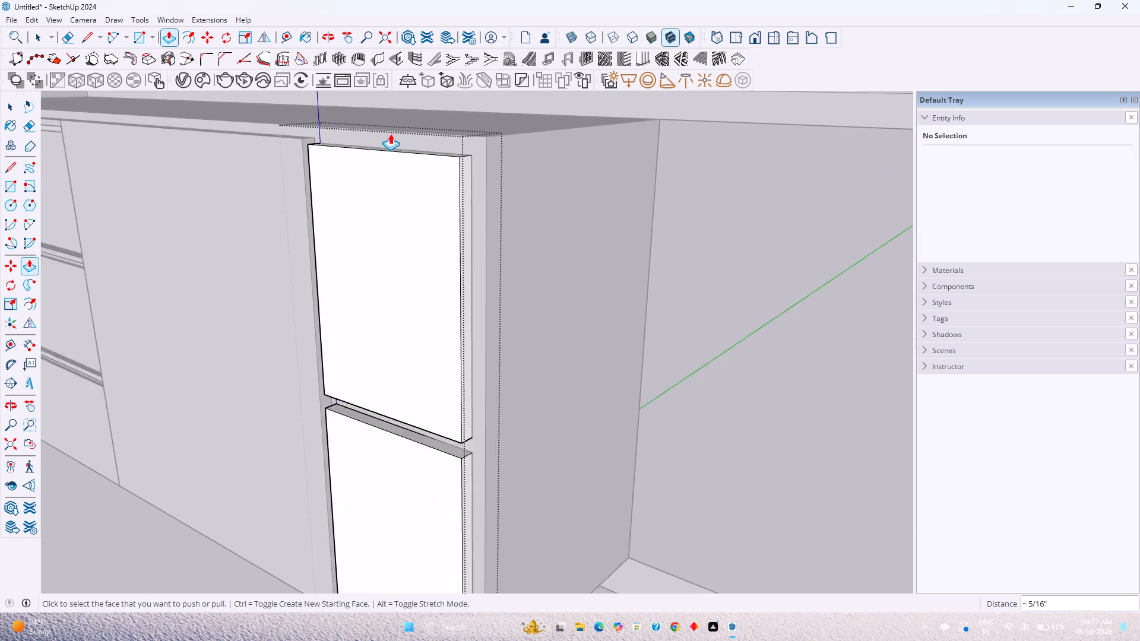
scroll(390, 134, "up", 3)
middle_click_drag(391, 134, 378, 239)
scroll(391, 179, "up", 3)
double_click(396, 162)
Extend the upper front's side face next to the door panel outward by 0.45".
middle_click_drag(320, 216, 636, 201)
scroll(621, 213, "down", 6)
scroll(380, 202, "up", 8)
scroll(331, 259, "down", 1)
scroll(332, 259, "up", 6)
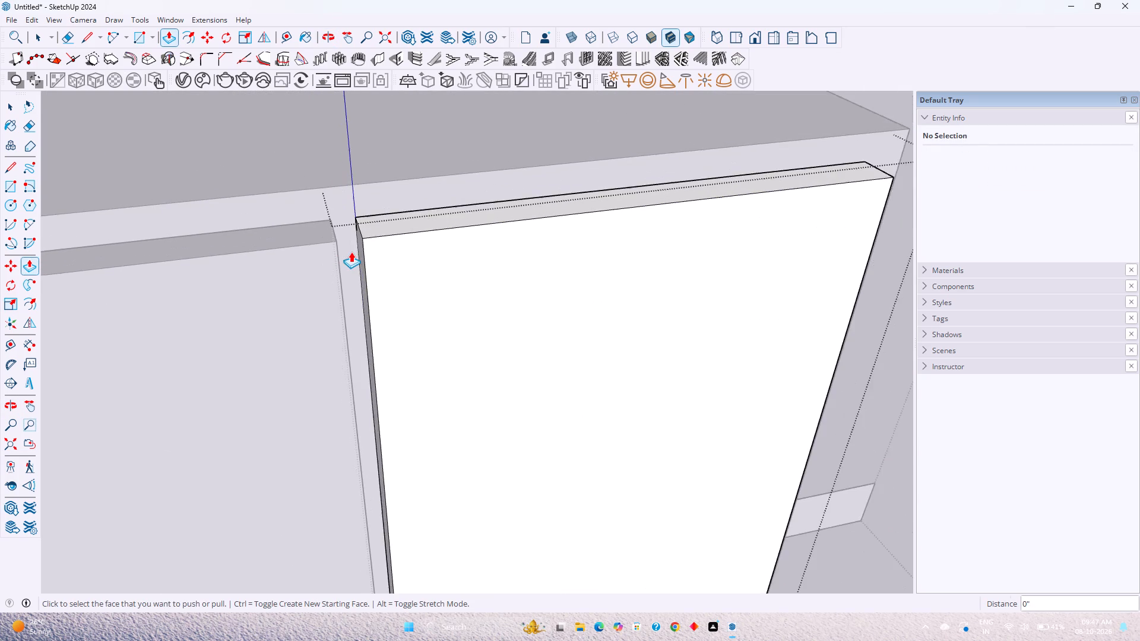
scroll(351, 252, "up", 8)
middle_click_drag(351, 252, 379, 247)
left_click(390, 239)
key("0")
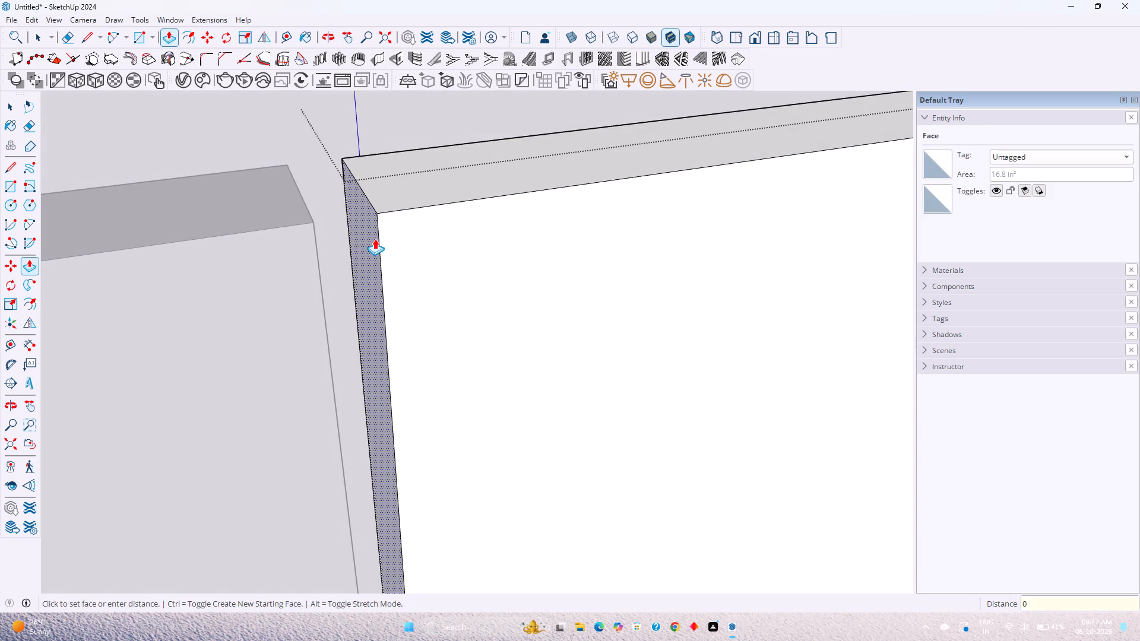
key("period")
type("45")
key("Return")
Extend the lower front's side face next to the door panel outward by the same 0.45".
scroll(372, 245, "down", 7)
scroll(386, 257, "up", 1)
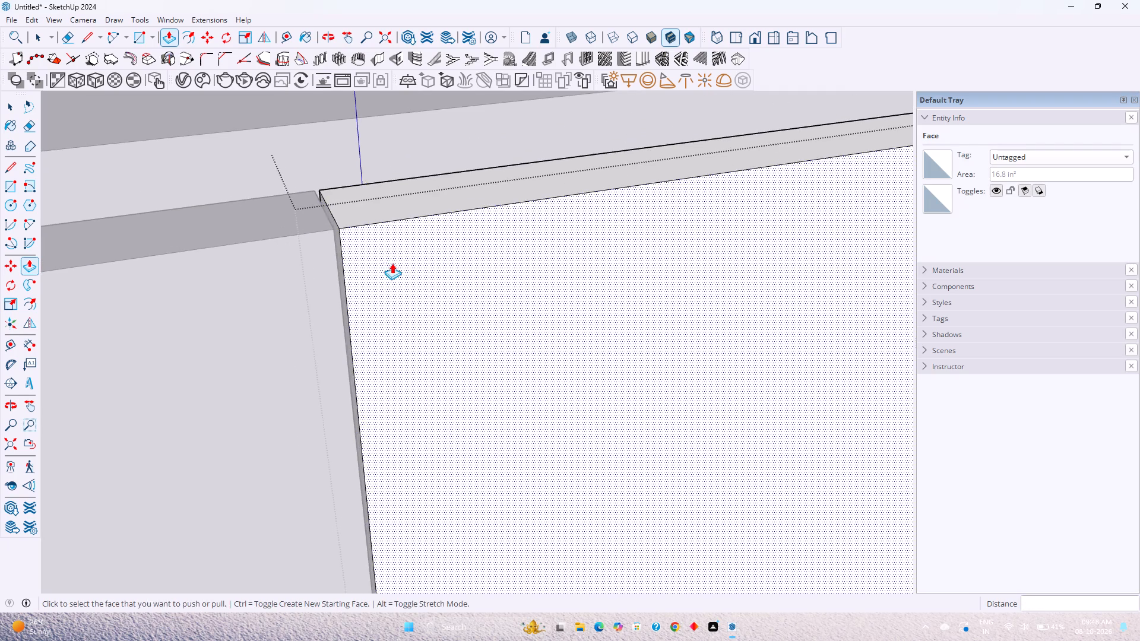
middle_click_drag(392, 263, 243, 262)
scroll(244, 256, "down", 17)
scroll(341, 419, "down", 1)
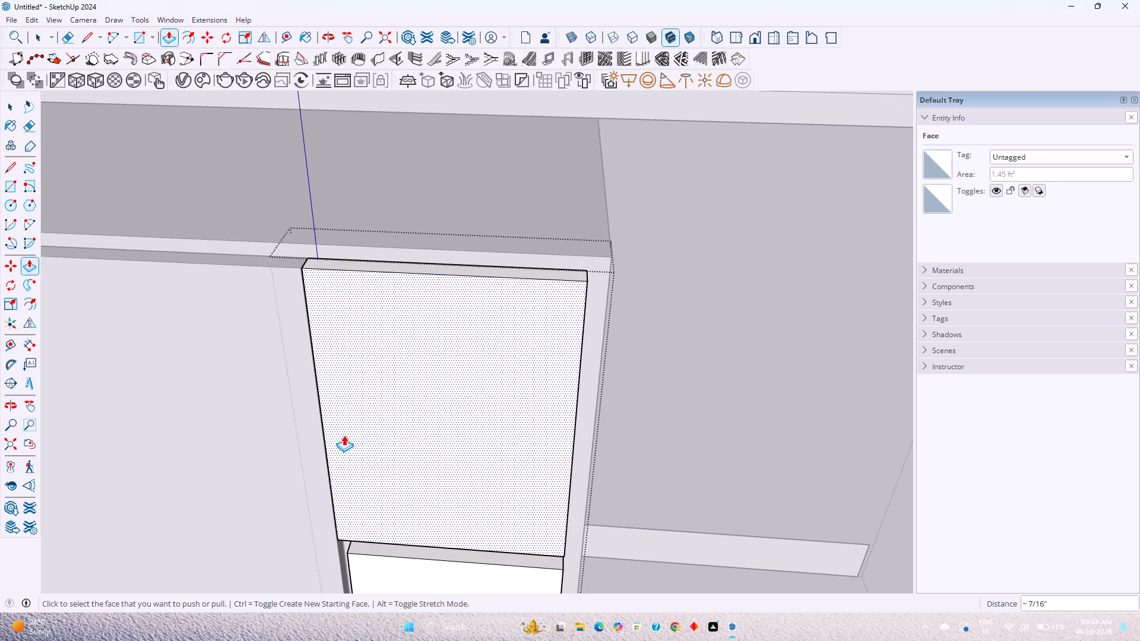
middle_click_drag(344, 434, 384, 230, "shift")
middle_click_drag(344, 410, 438, 348)
scroll(489, 316, "up", 10)
double_click(491, 301)
Extend the lower front's top edge face upward by the same 0.45", narrowing the gap between the fronts.
middle_click_drag(533, 271, 429, 376)
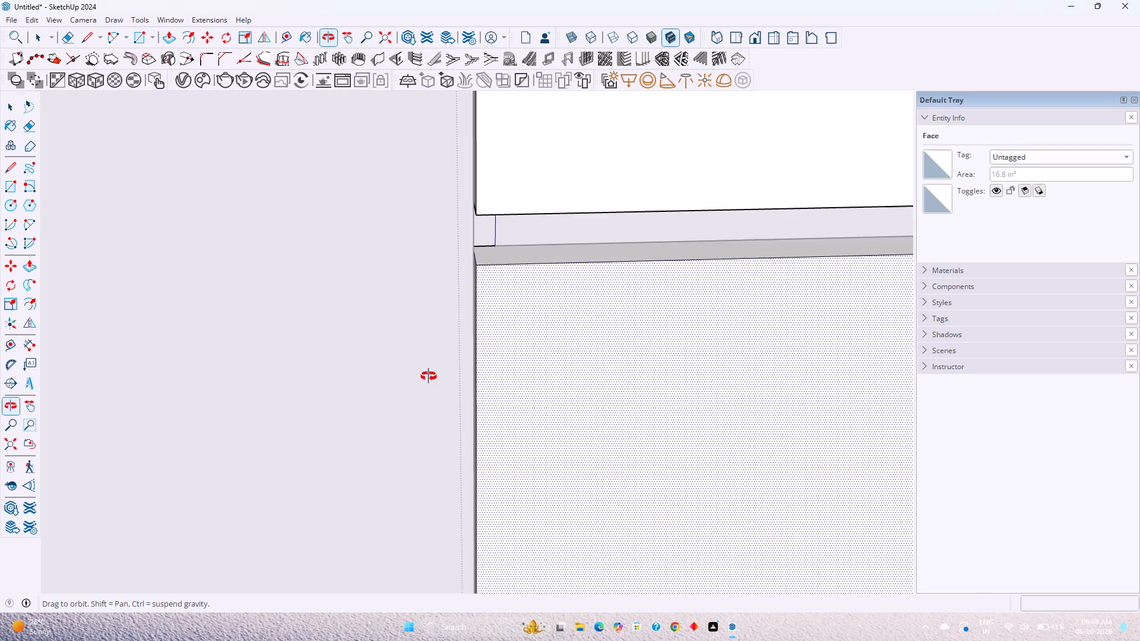
middle_click_drag(429, 376, 423, 381)
double_click(541, 271)
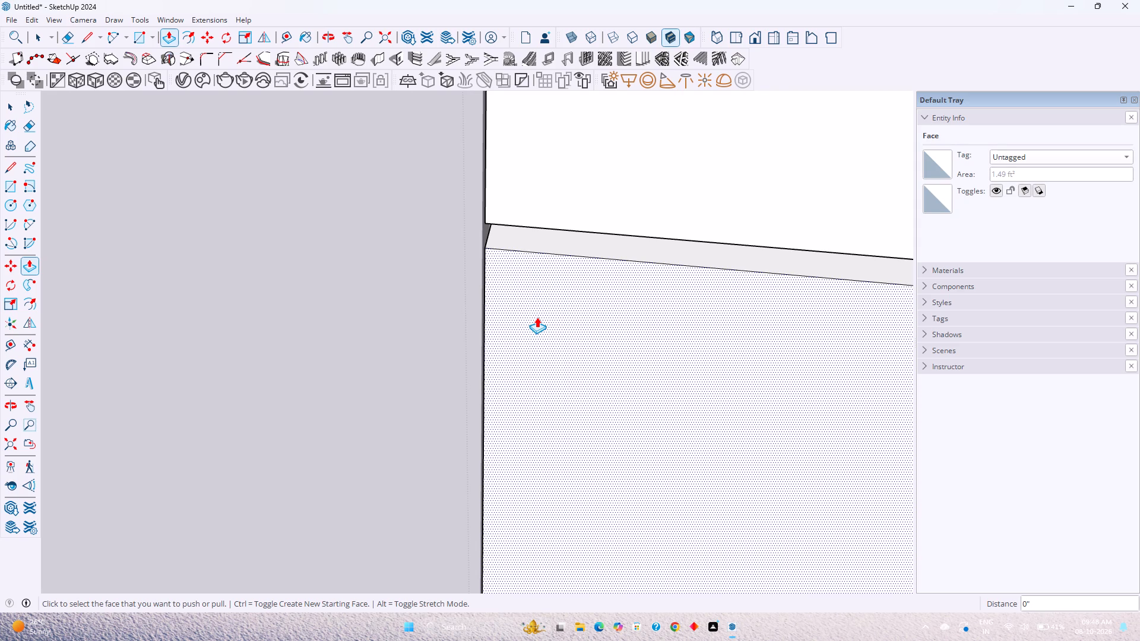
Extend the upper front's bottom edge face downward by the same 0.45" towards the lower front.
scroll(537, 317, "down", 9)
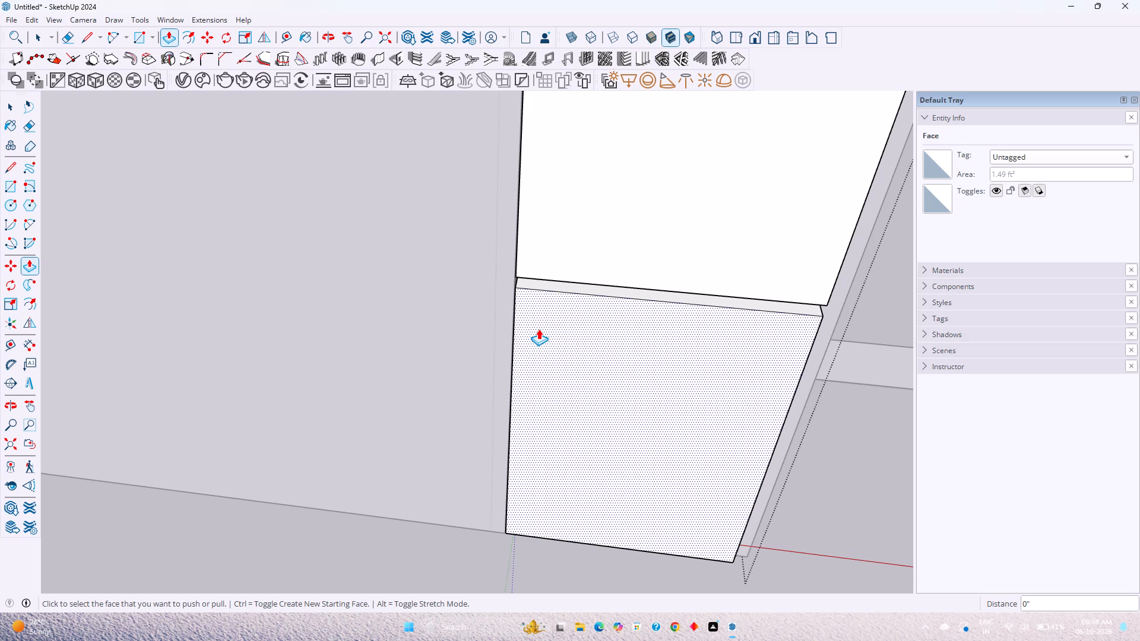
scroll(569, 316, "down", 1)
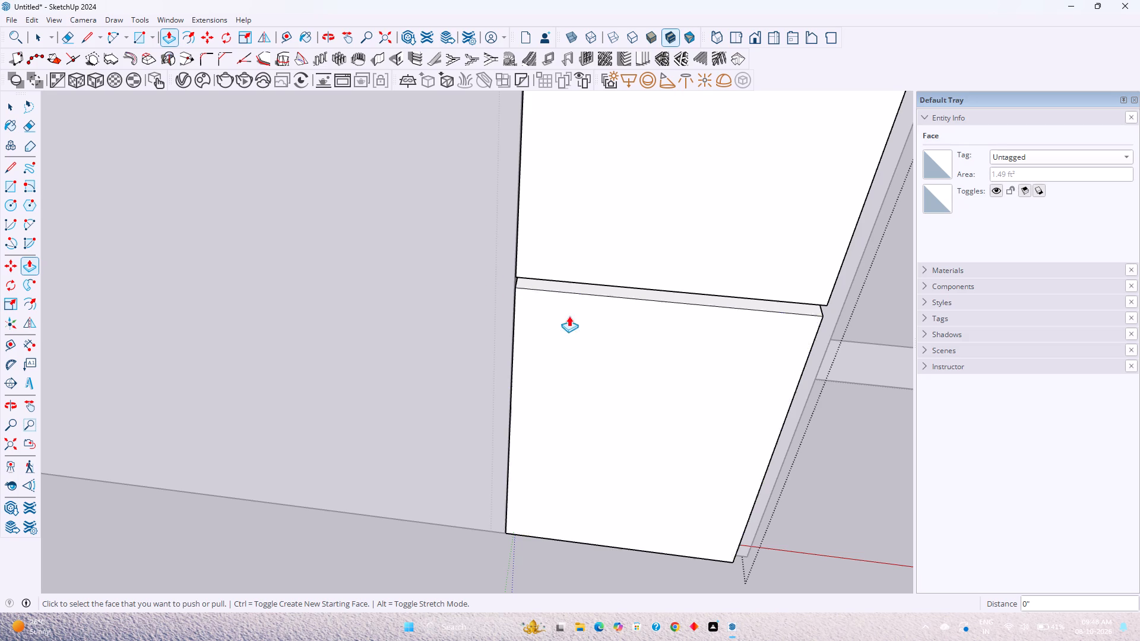
scroll(569, 316, "down", 6)
middle_click_drag(580, 320, 511, 536, "shift")
middle_click_drag(511, 536, 548, 376)
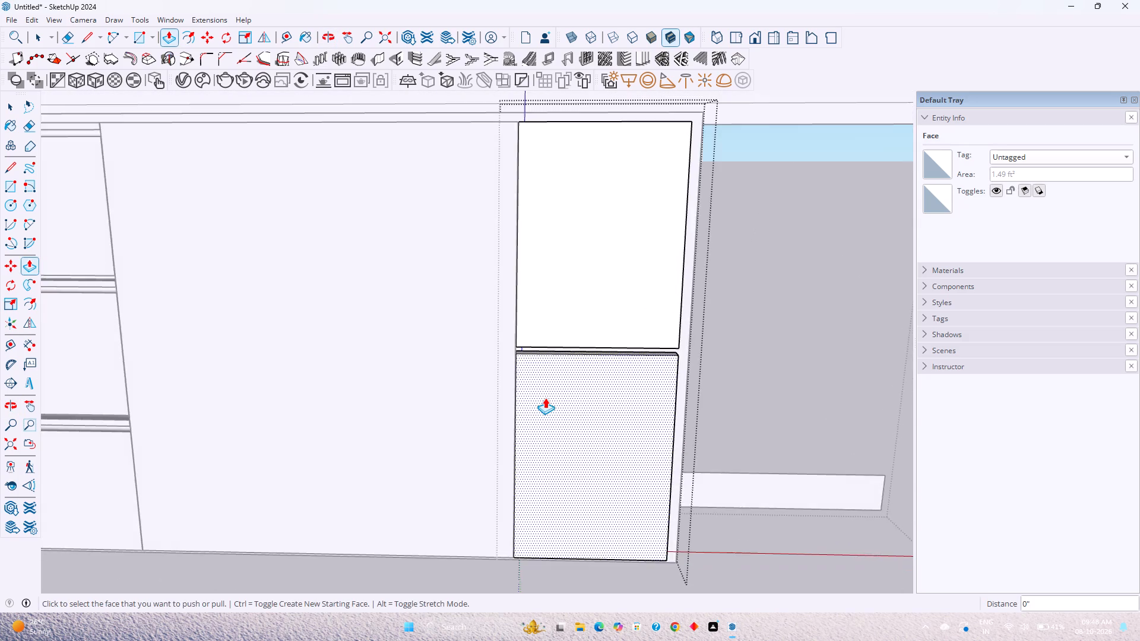
scroll(545, 398, "up", 3)
middle_click_drag(547, 374, 475, 460, "shift")
middle_click_drag(581, 390, 252, 379)
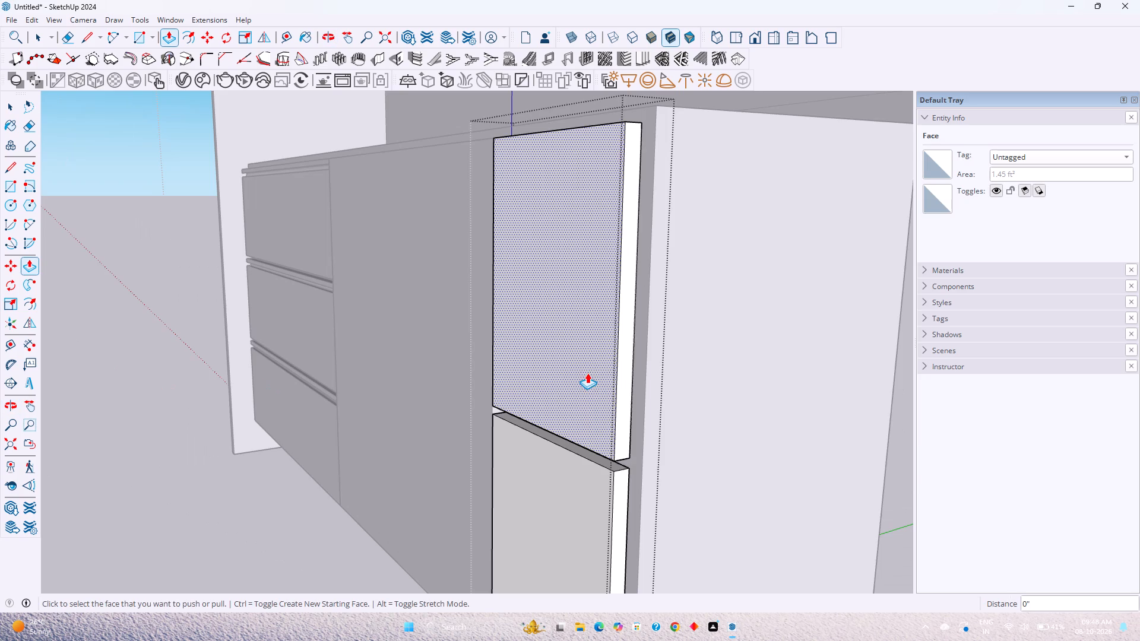
scroll(598, 374, "up", 1)
scroll(550, 472, "up", 4)
middle_click_drag(541, 460, 593, 361)
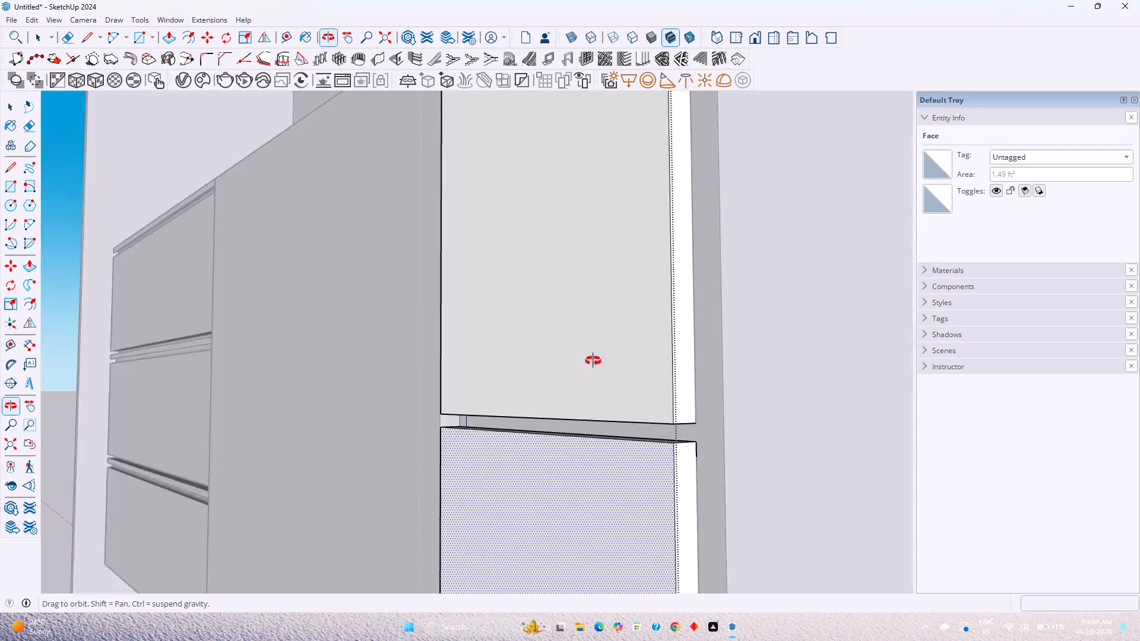
middle_click_drag(593, 361, 633, 300)
scroll(622, 409, "up", 8)
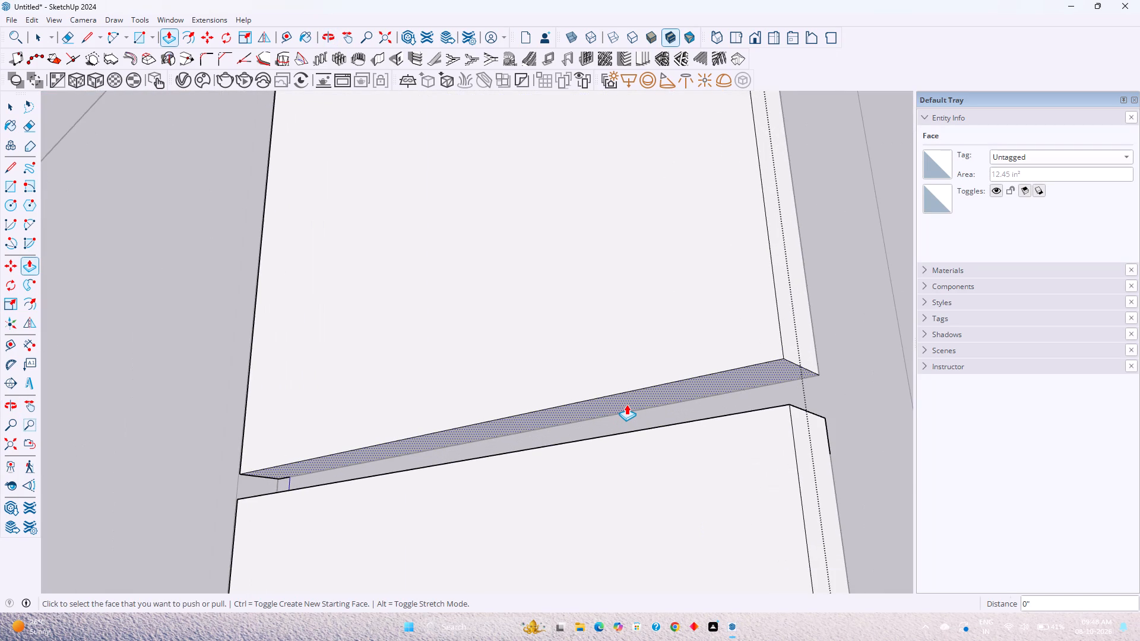
double_click(626, 404)
Extend both fronts' outer side faces by the same 0.45" over the cabinet's end panel and leave the group.
scroll(630, 404, "down", 6)
scroll(630, 404, "up", 1)
scroll(630, 404, "down", 5)
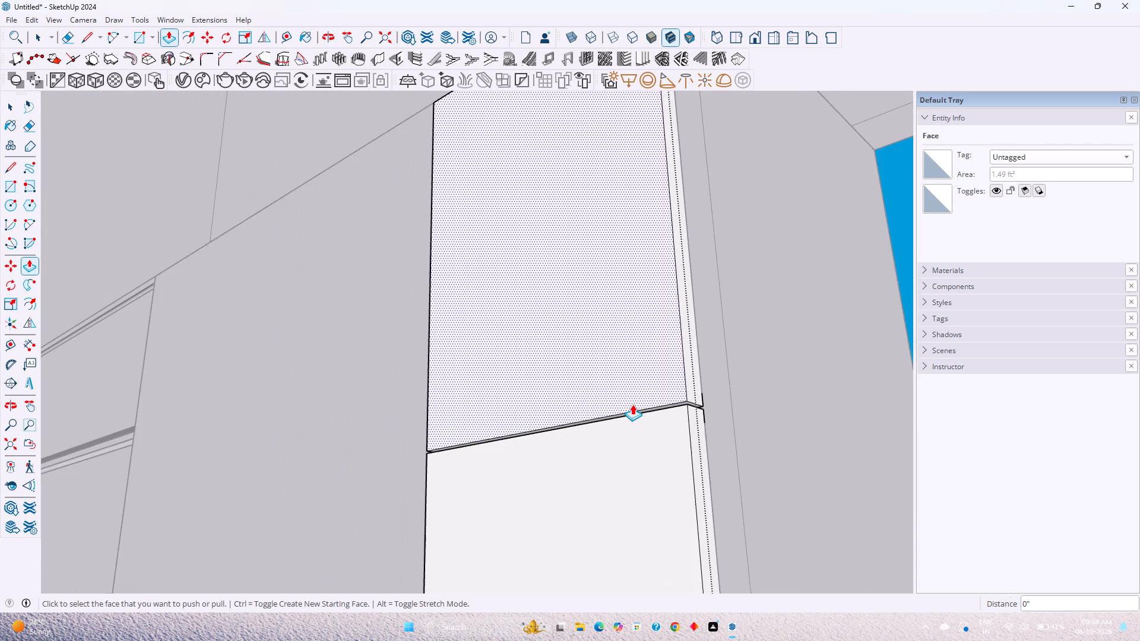
scroll(632, 404, "down", 2)
middle_click_drag(634, 404, 607, 506)
scroll(612, 462, "down", 12)
scroll(642, 392, "up", 6)
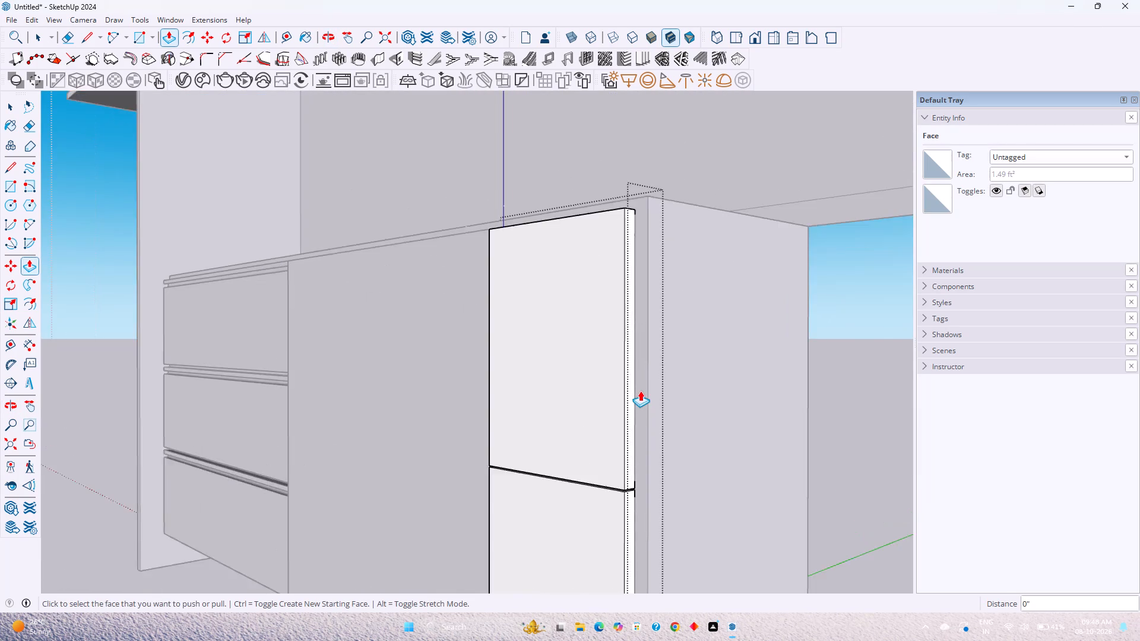
scroll(640, 391, "up", 3)
middle_click_drag(639, 391, 597, 495)
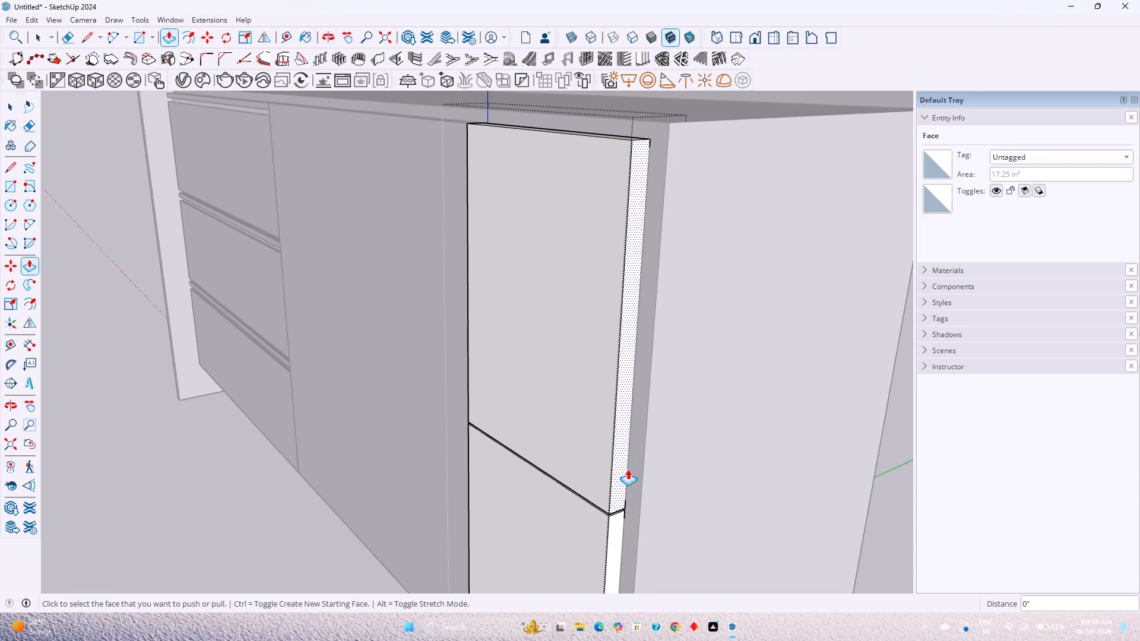
scroll(569, 431, "down", 4)
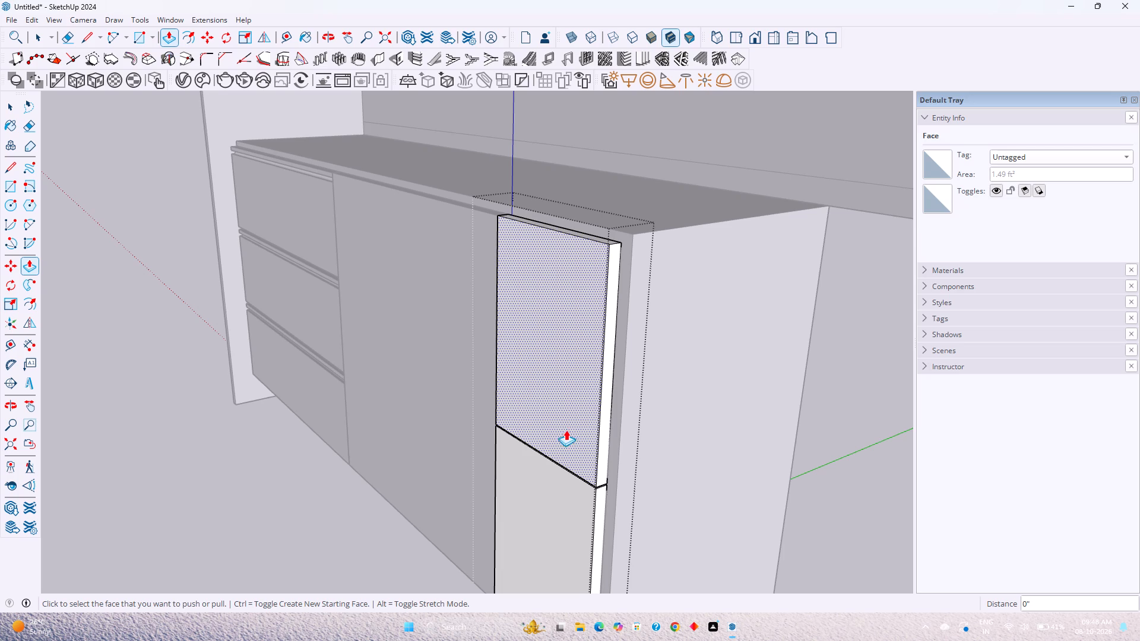
scroll(621, 240, "up", 3)
double_click(615, 278)
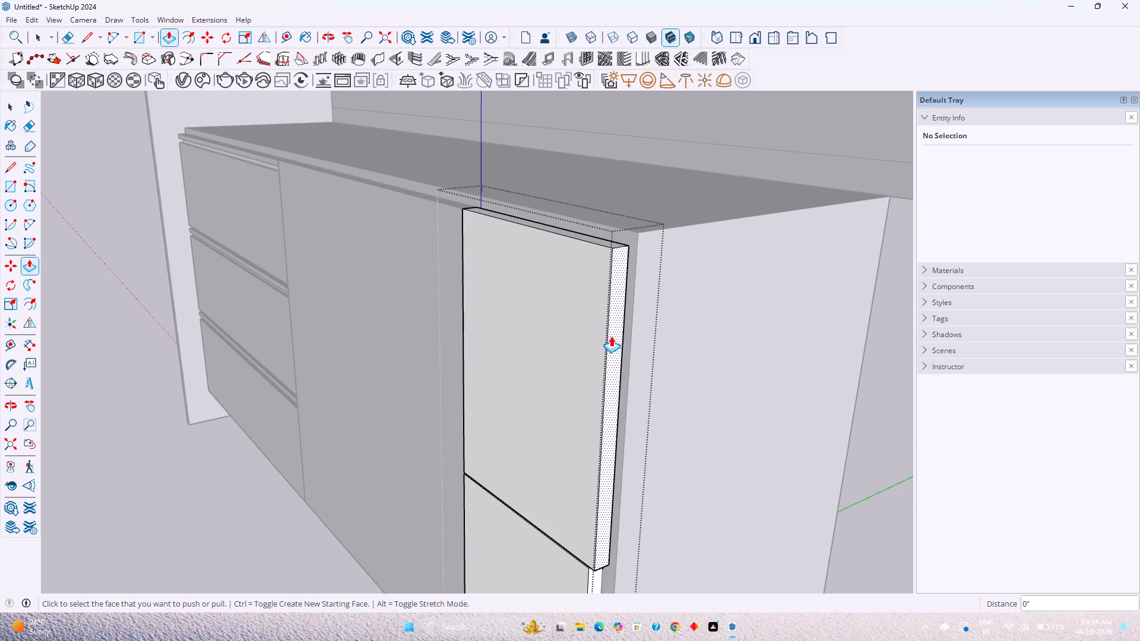
scroll(611, 341, "down", 6)
double_click(601, 521)
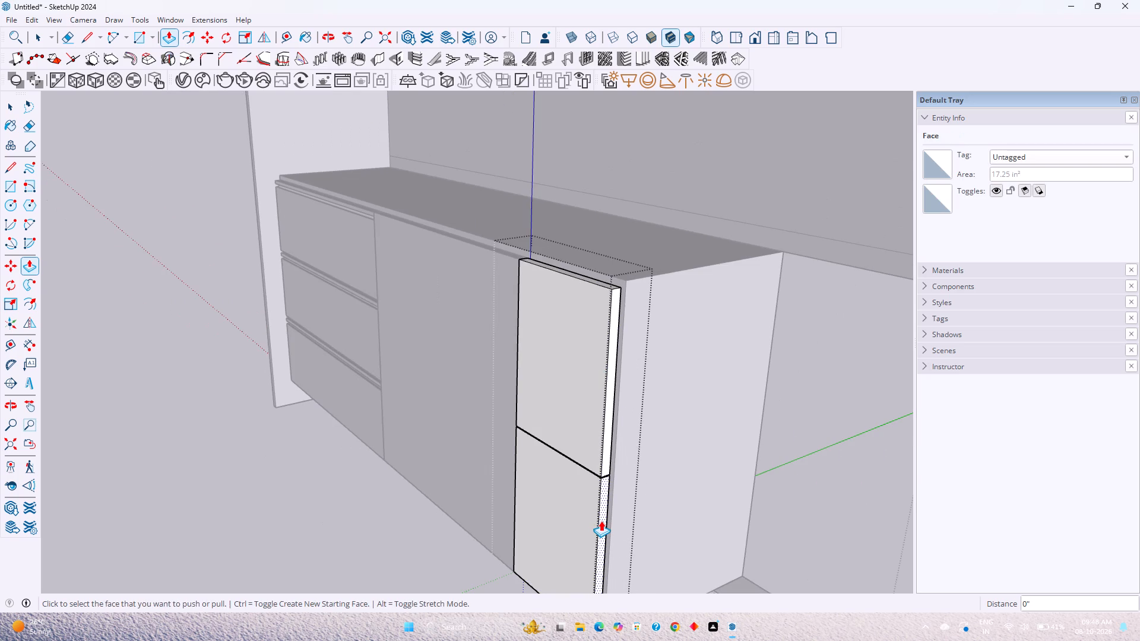
key("space")
scroll(601, 521, "down", 5)
middle_click_drag(471, 503, 722, 415)
scroll(722, 415, "down", 3)
left_click(638, 441)
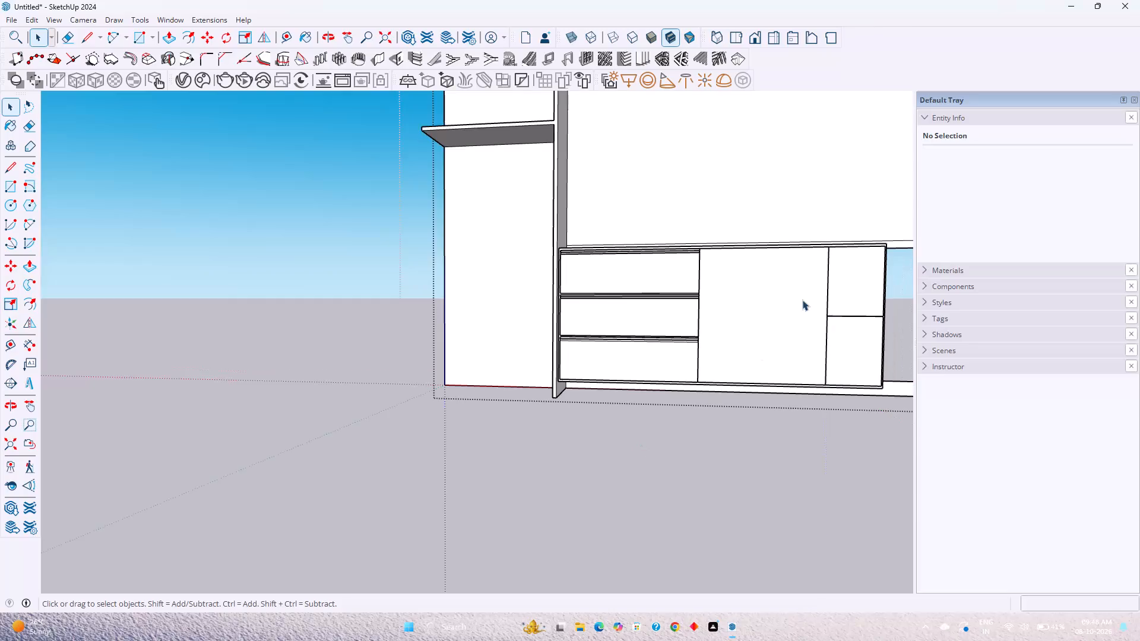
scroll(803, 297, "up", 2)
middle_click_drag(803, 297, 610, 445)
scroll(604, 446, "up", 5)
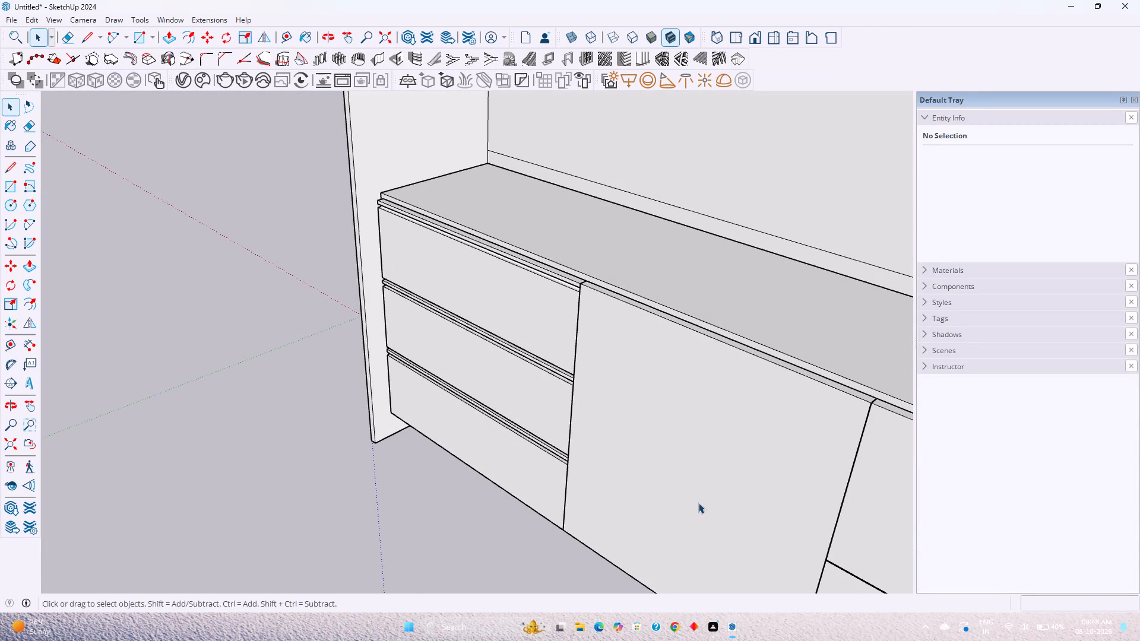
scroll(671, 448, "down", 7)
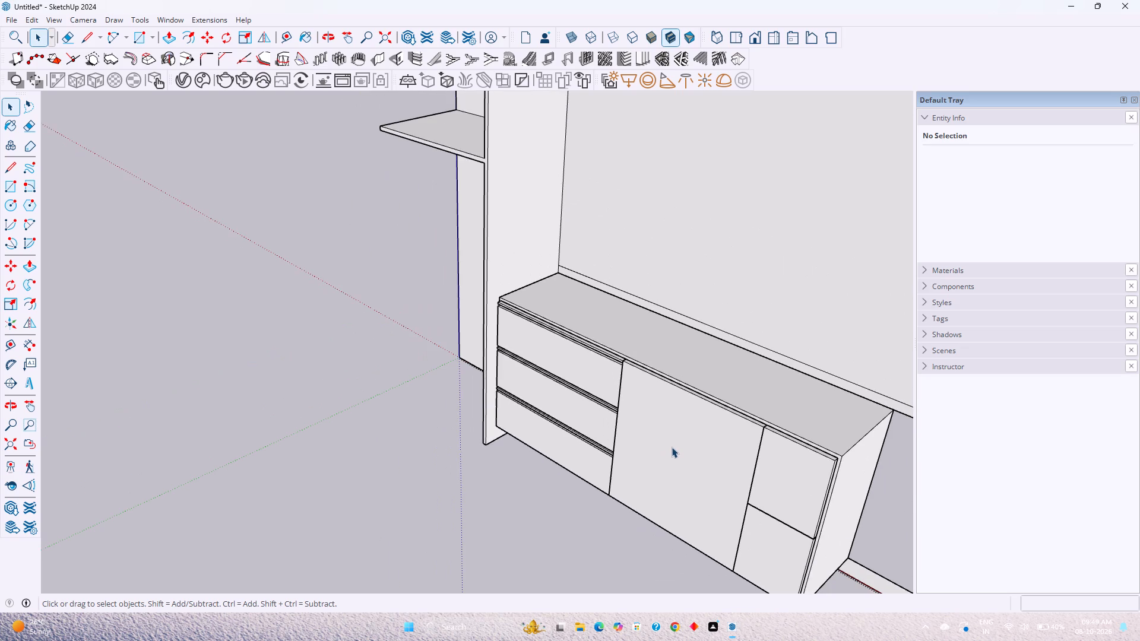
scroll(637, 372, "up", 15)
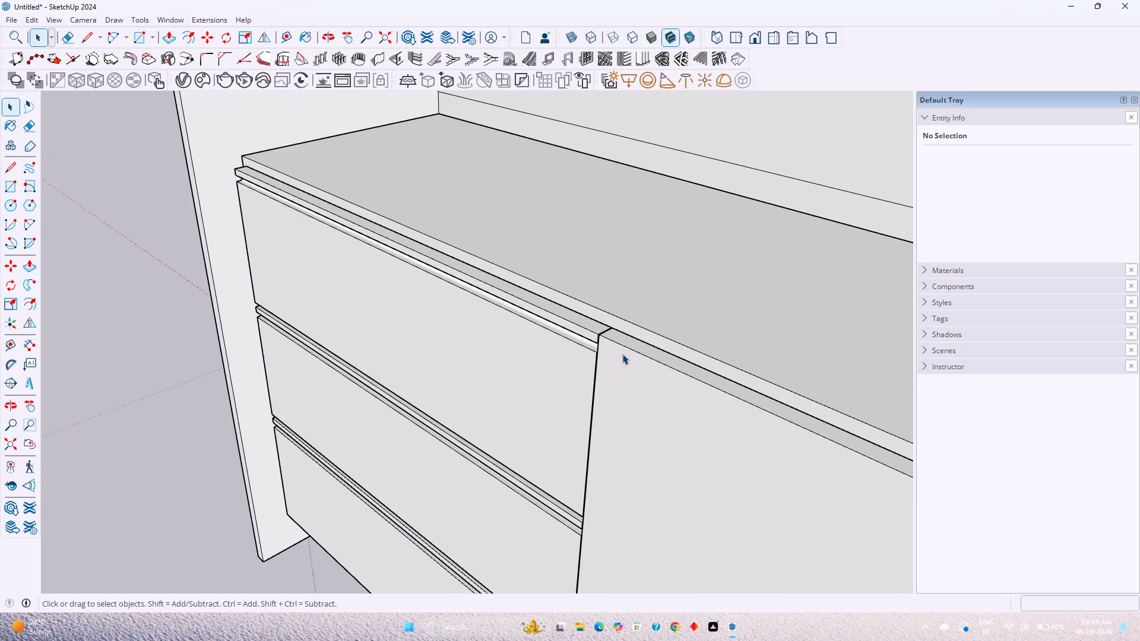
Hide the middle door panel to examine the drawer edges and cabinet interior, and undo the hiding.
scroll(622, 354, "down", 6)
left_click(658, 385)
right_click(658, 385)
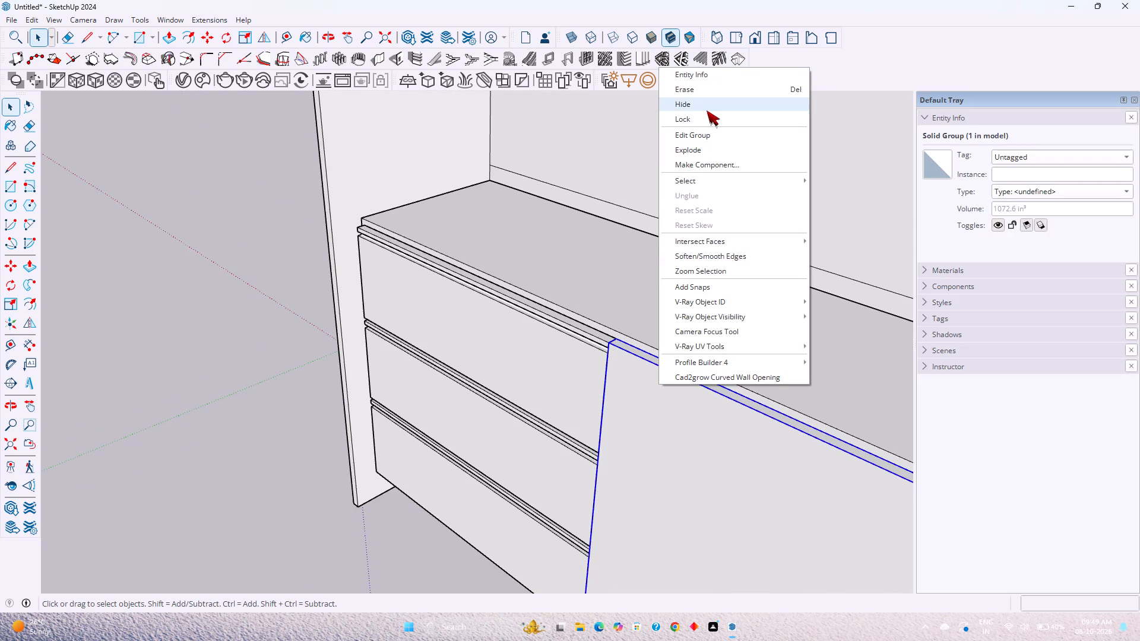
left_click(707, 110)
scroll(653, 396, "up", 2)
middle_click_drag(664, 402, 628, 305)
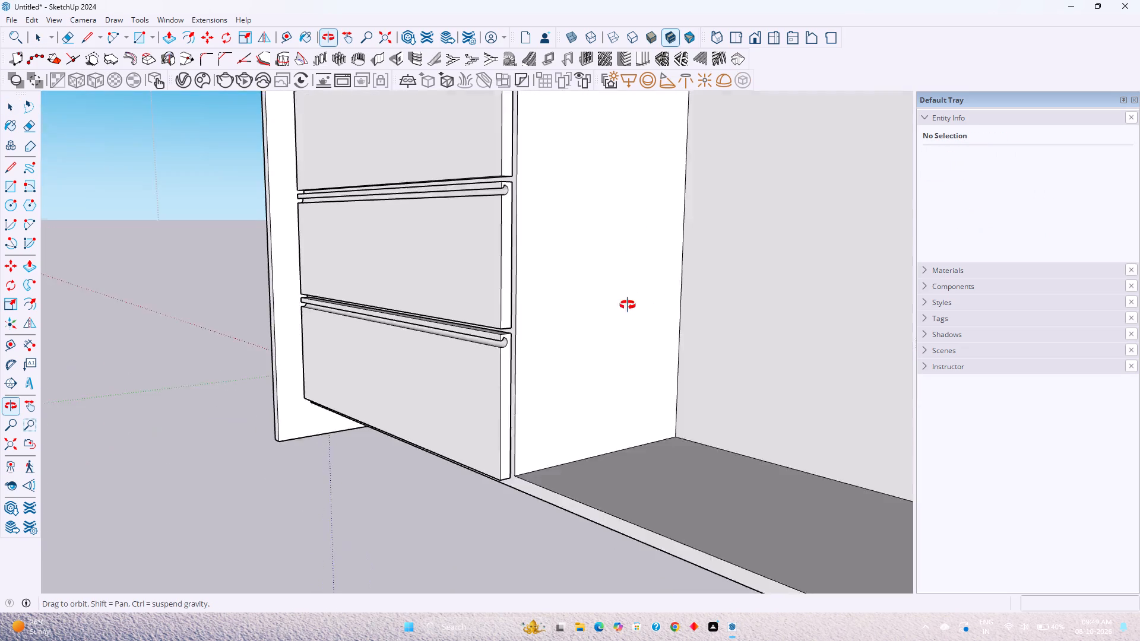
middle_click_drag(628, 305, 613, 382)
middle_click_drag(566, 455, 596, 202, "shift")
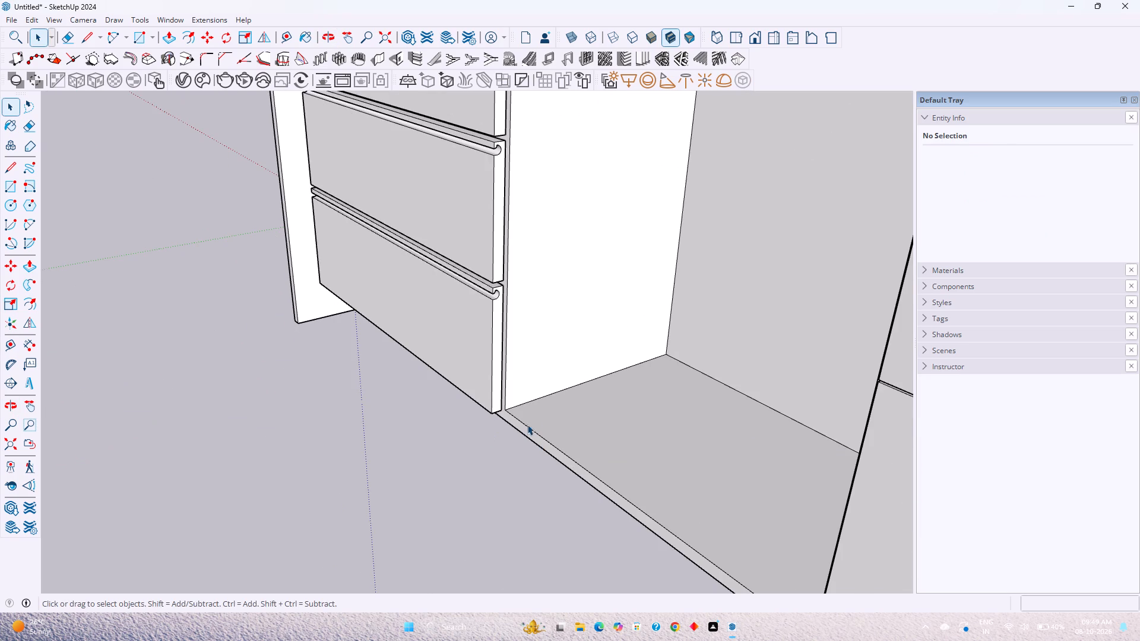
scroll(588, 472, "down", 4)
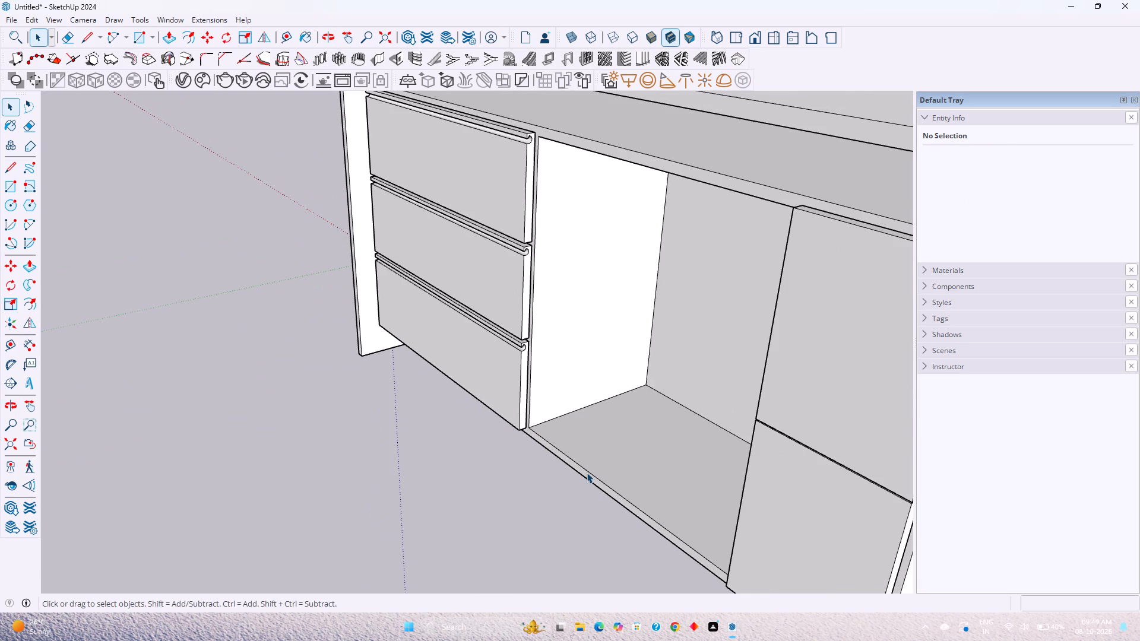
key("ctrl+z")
Leave the cabinet's group and unhide the last hidden objects, the room's walls and floor.
scroll(545, 472, "down", 5)
left_click(490, 497)
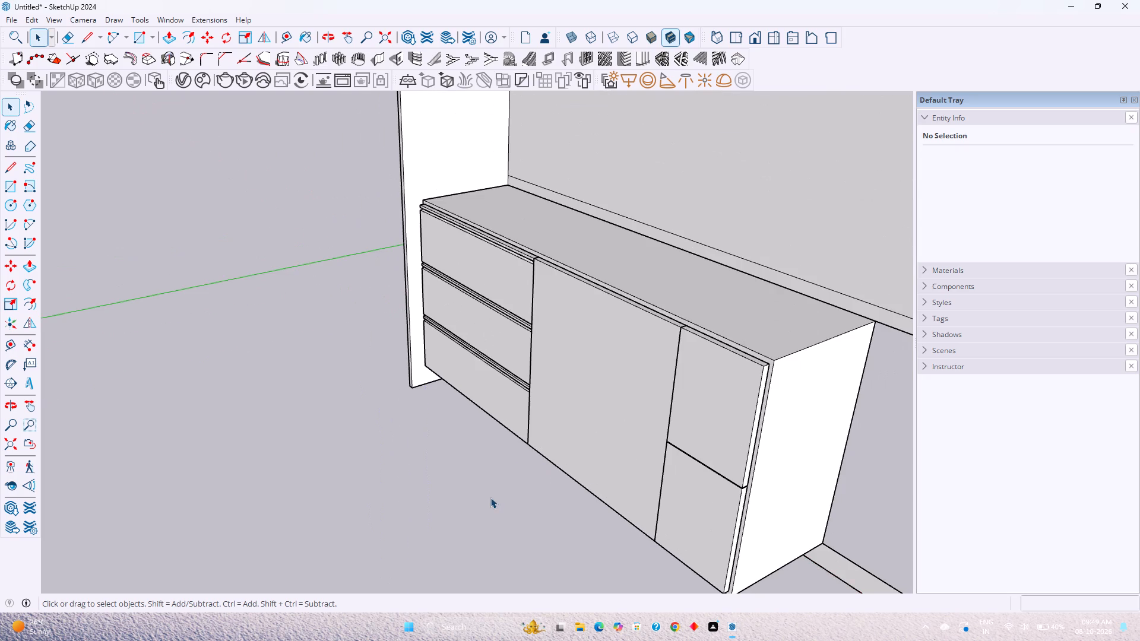
scroll(484, 496, "down", 3)
middle_click_drag(484, 496, 576, 445, "shift")
middle_click_drag(588, 422, 391, 563, "shift")
middle_click_drag(373, 546, 500, 444)
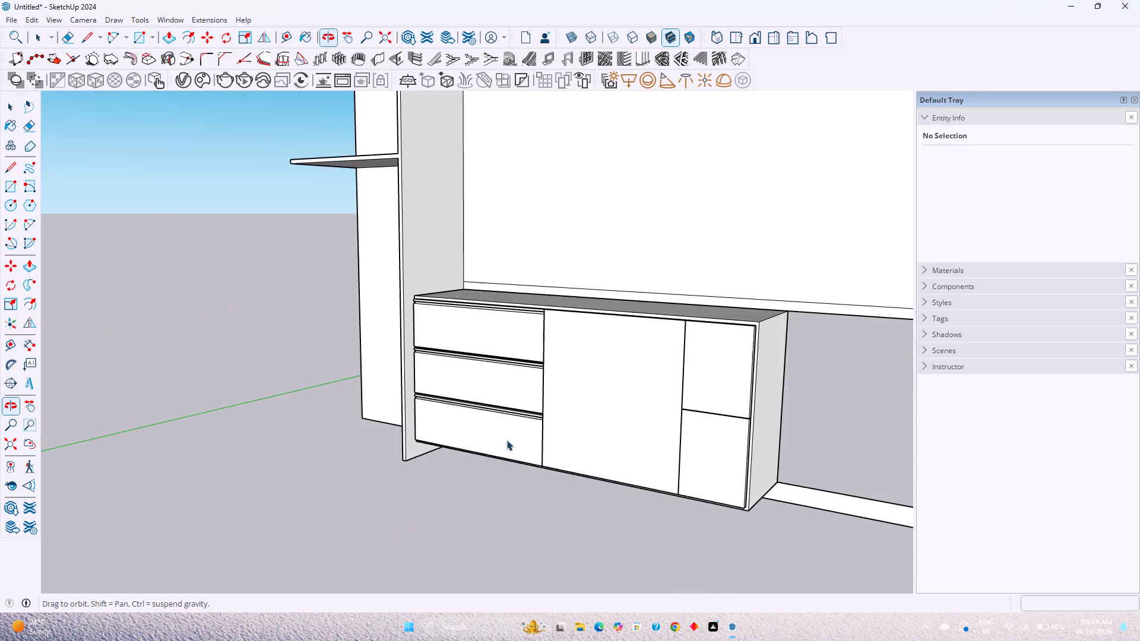
scroll(598, 398, "down", 1, "shift")
middle_click_drag(596, 398, 405, 472, "shift")
middle_click_drag(395, 474, 446, 449)
scroll(347, 508, "down", 2)
left_click(331, 529)
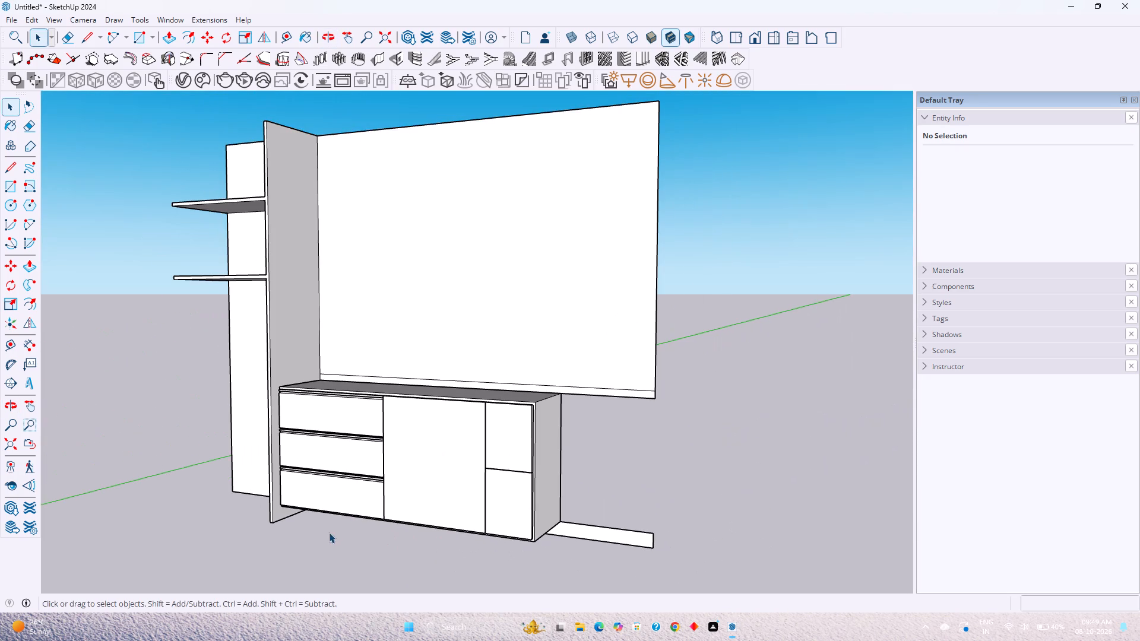
scroll(429, 564, "down", 3)
middle_click_drag(427, 564, 489, 556)
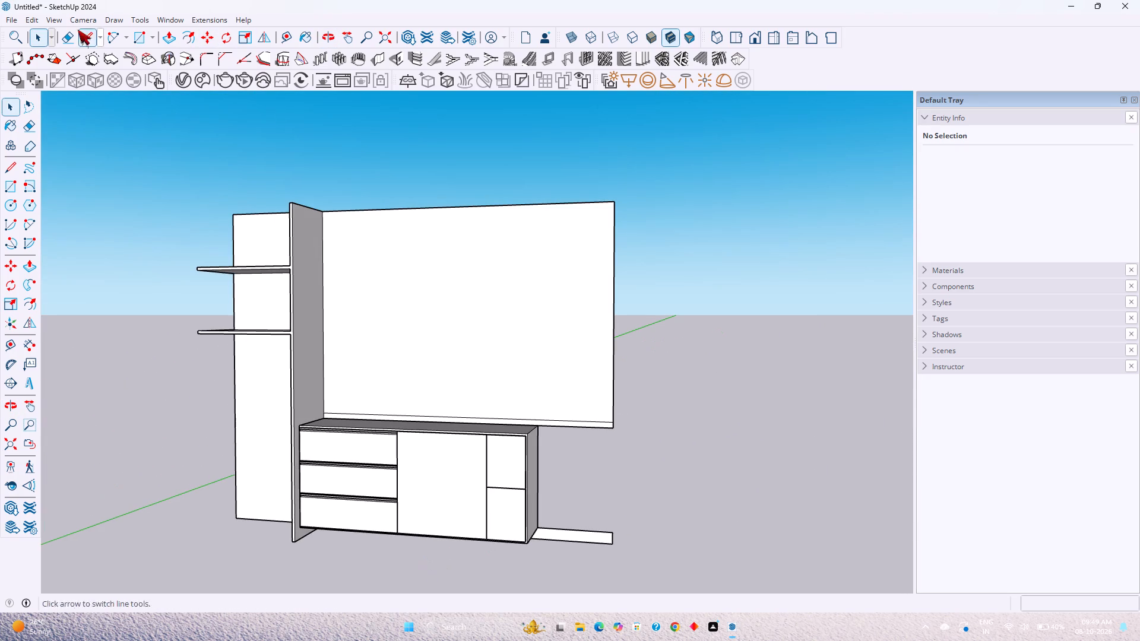
left_click(31, 20)
left_click(65, 218)
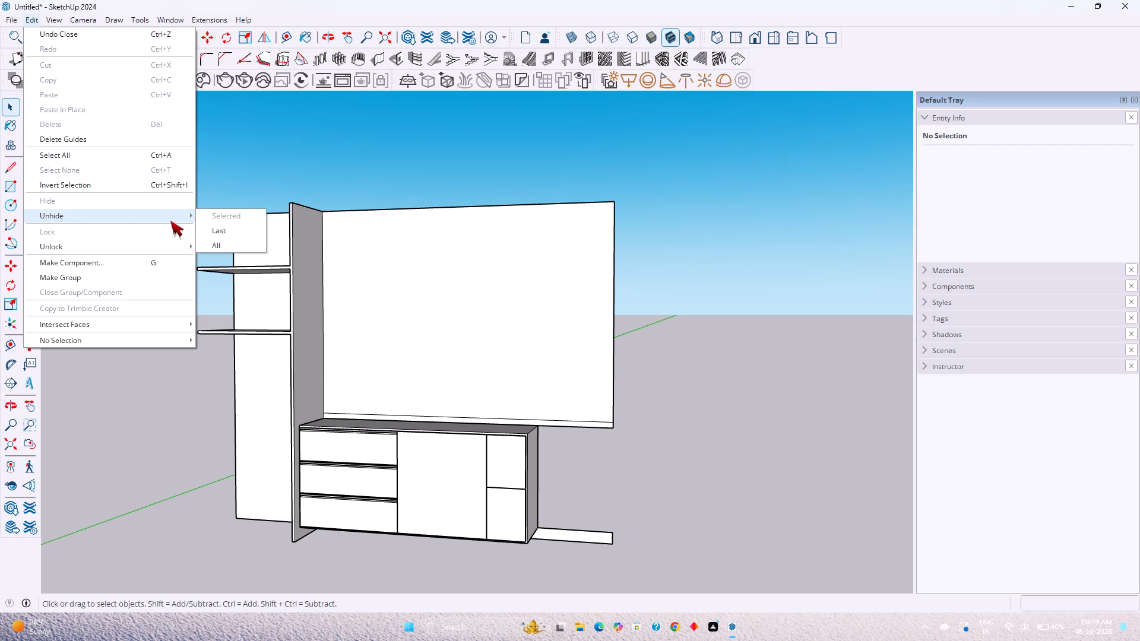
left_click(217, 227)
Examine the room layout, the corner beside the base cabinet and the adjoining bare side wall.
scroll(316, 382, "down", 3)
middle_click_drag(316, 382, 471, 458)
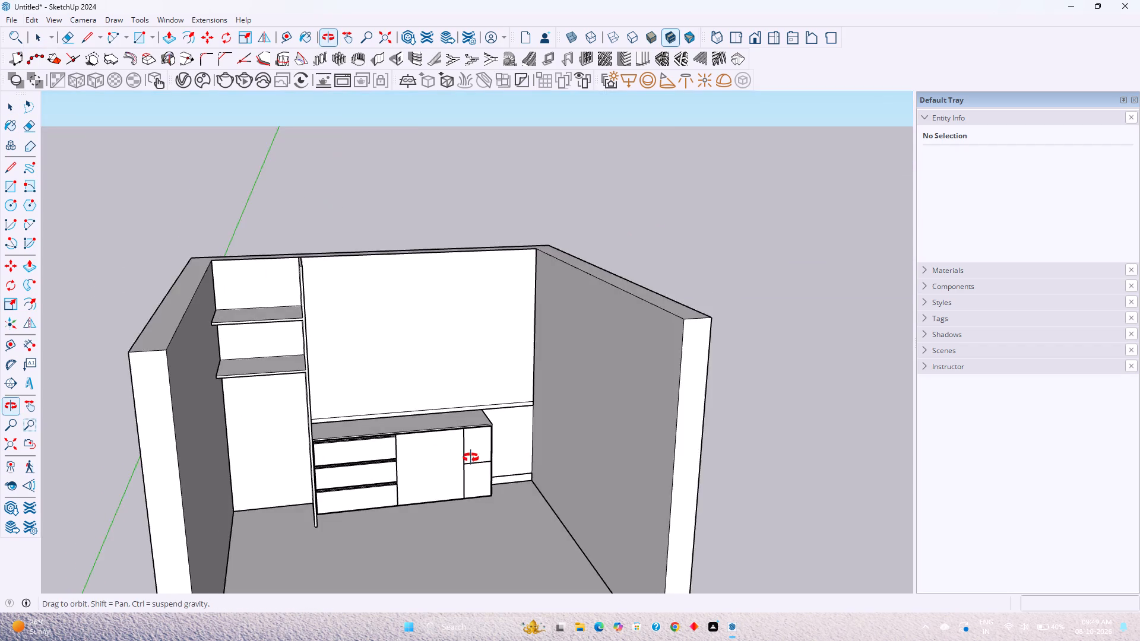
middle_click_drag(471, 458, 503, 481)
middle_click(503, 481)
middle_click(503, 481)
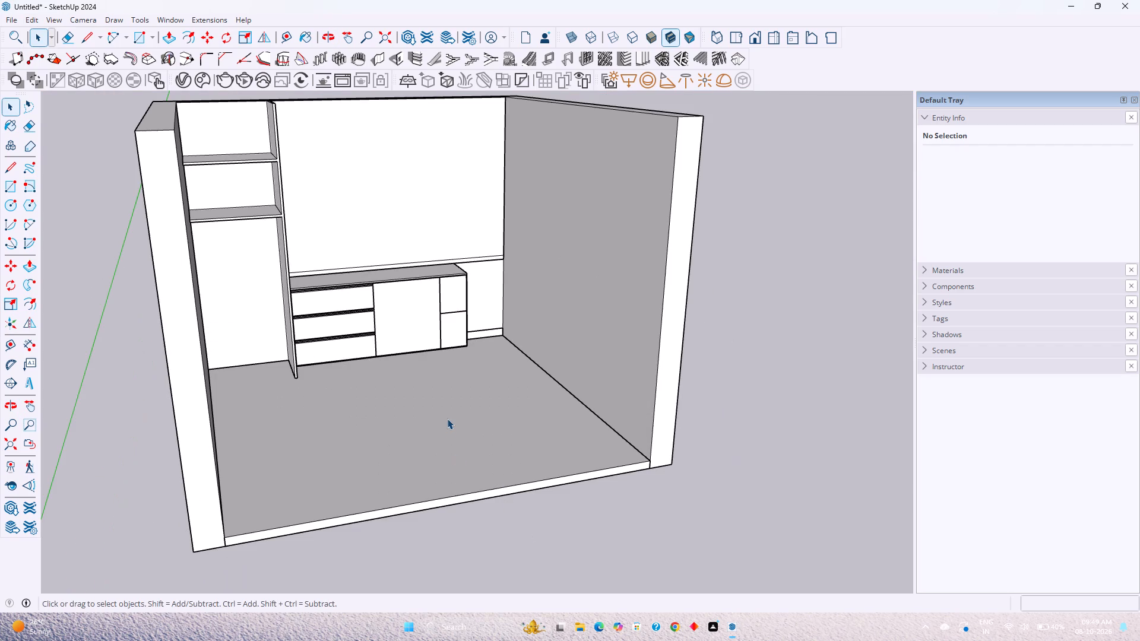
scroll(486, 392, "up", 4)
middle_click_drag(501, 282, 506, 417, "shift")
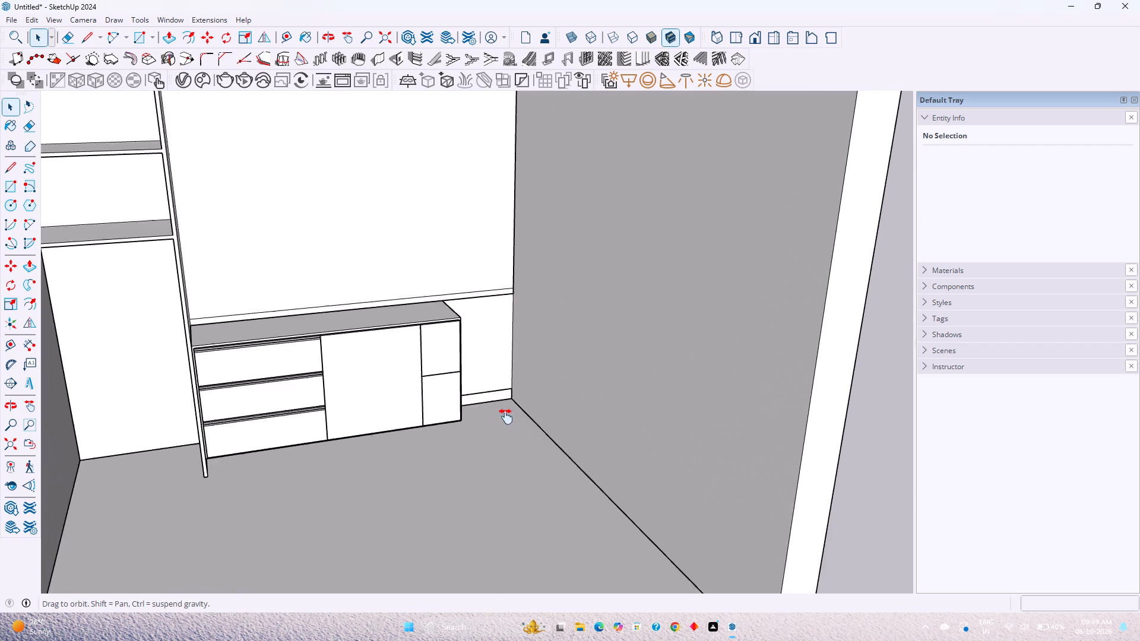
middle_click_drag(506, 417, 509, 485, "shift")
scroll(493, 505, "up", 3)
middle_click_drag(510, 496, 464, 396, "shift")
scroll(459, 393, "down", 7)
middle_click_drag(459, 393, 406, 404, "shift")
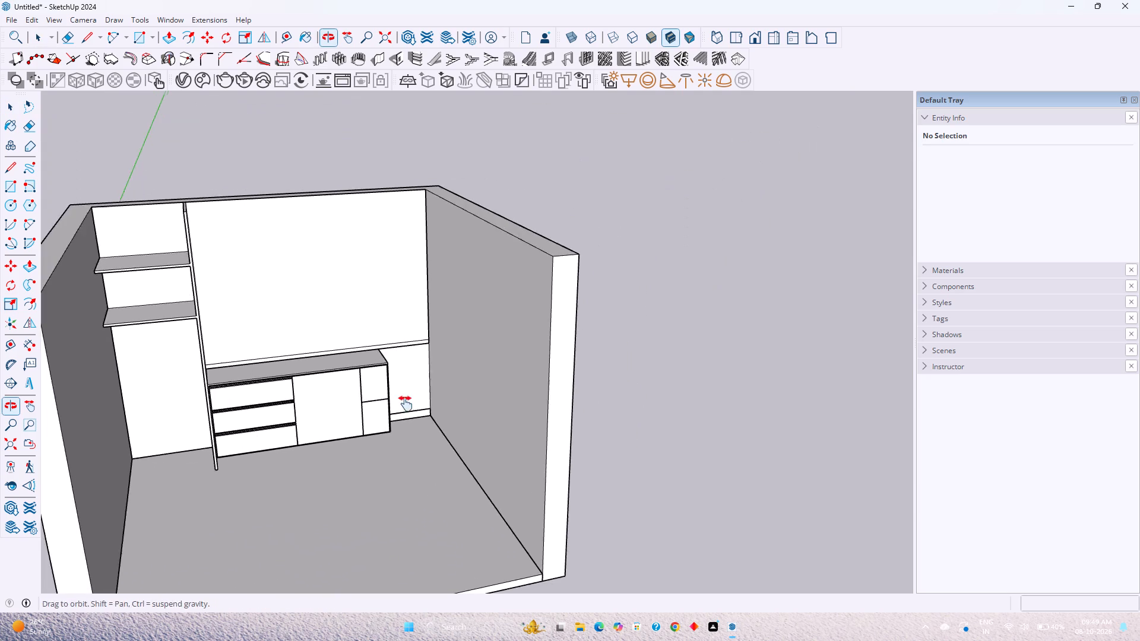
middle_click_drag(406, 404, 403, 404, "shift")
middle_click_drag(372, 418, 518, 391)
scroll(529, 506, "up", 5)
middle_click_drag(457, 364, 436, 373, "shift")
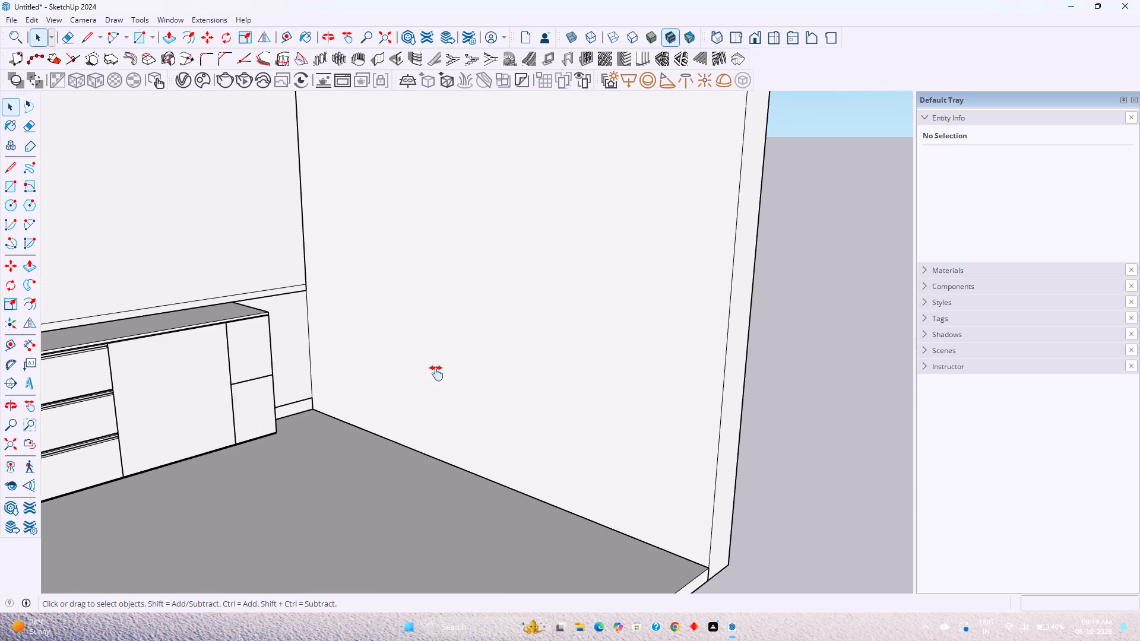
middle_click_drag(436, 373, 358, 411, "shift")
scroll(357, 411, "down", 4)
Check how the side wall, back wall and cabinet are grouped before drawing on the side wall.
left_click(213, 246)
left_click(388, 344)
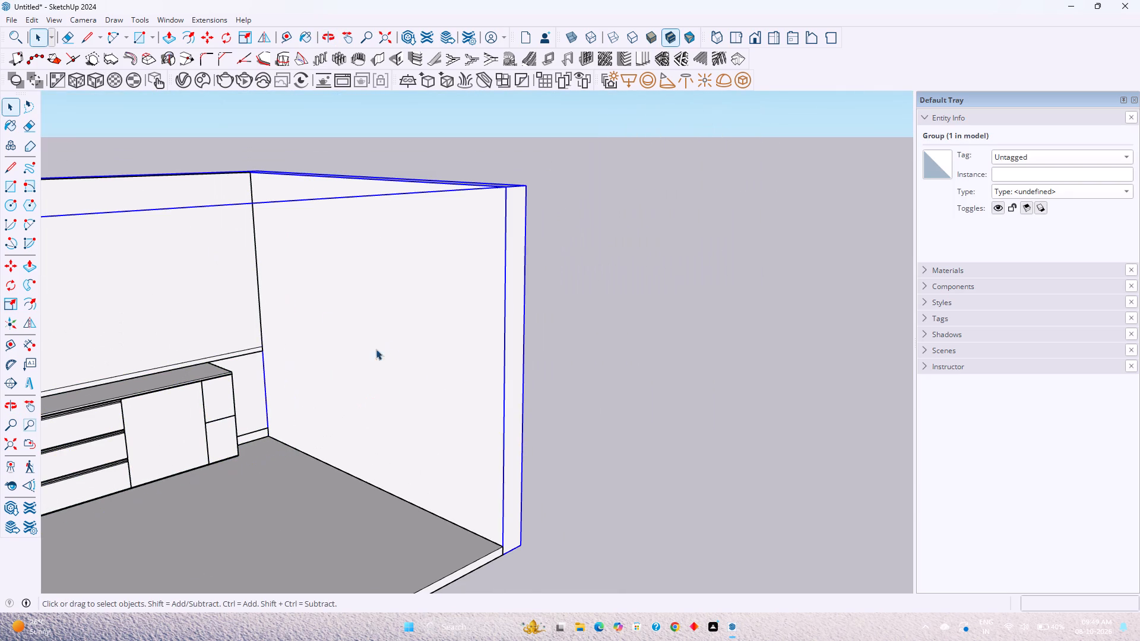
left_click(374, 328)
left_click(628, 378)
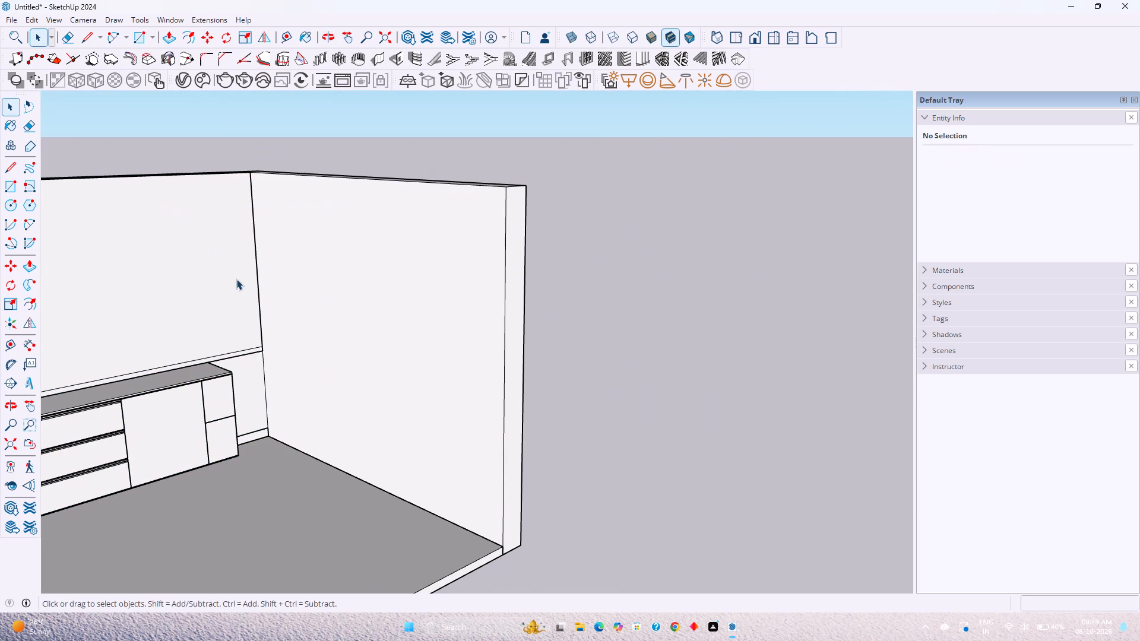
left_click(135, 42)
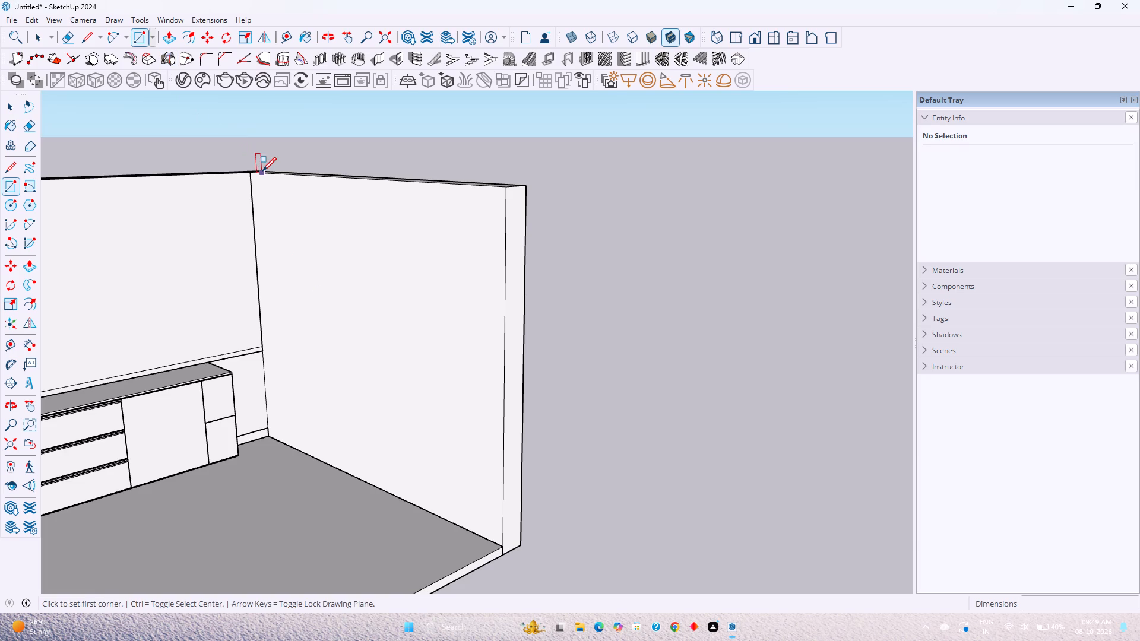
key("space")
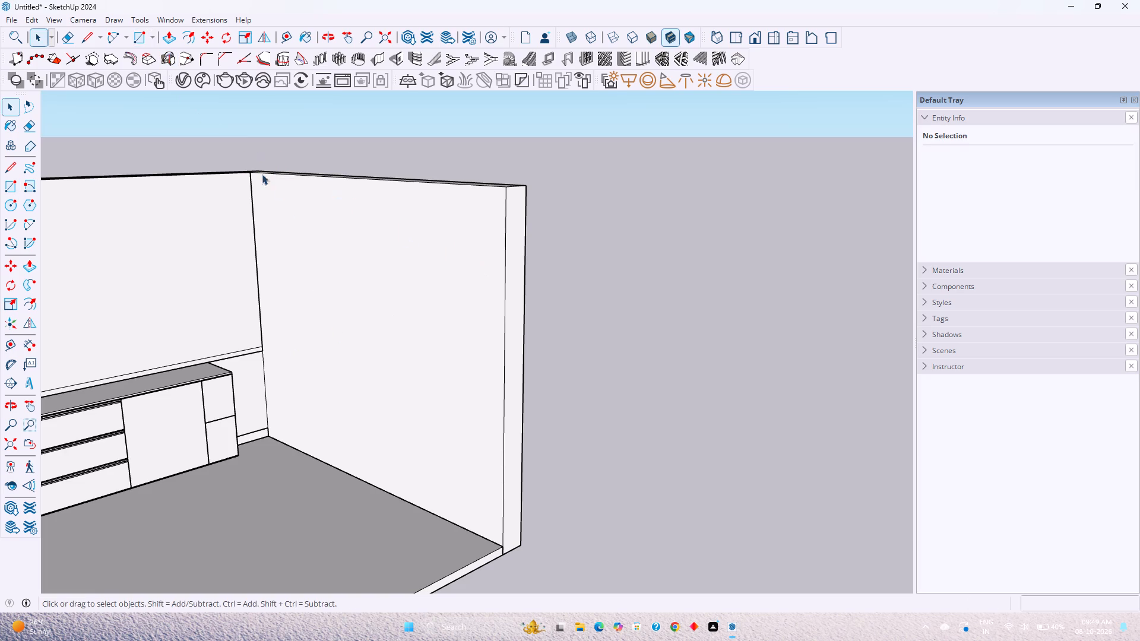
left_click(284, 219)
middle_click_drag(370, 248, 357, 427)
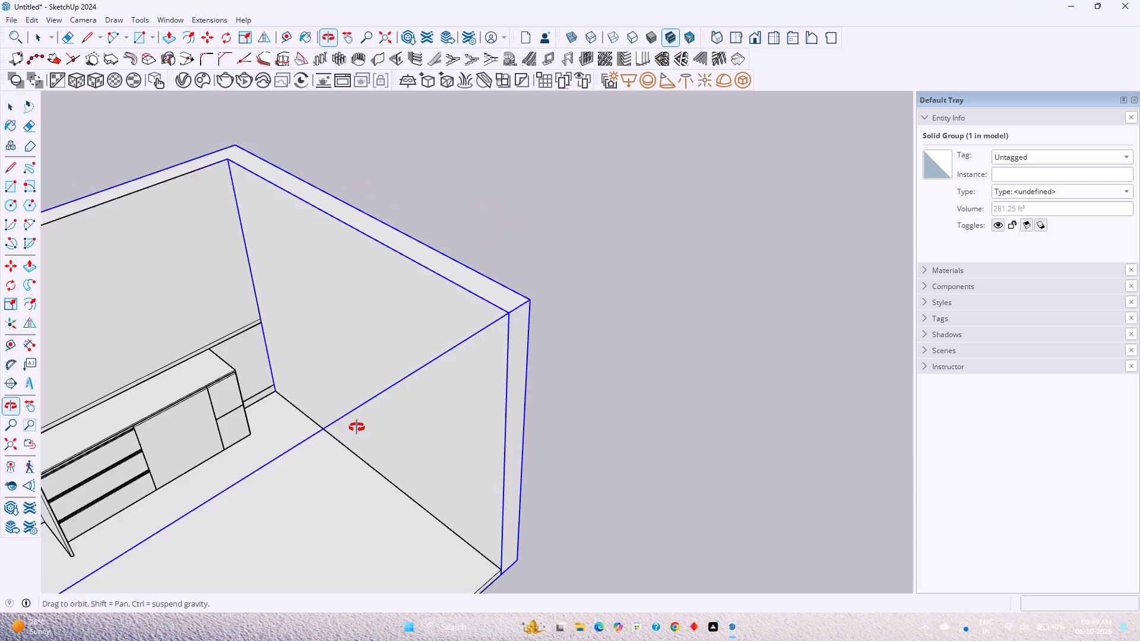
middle_click_drag(357, 427, 358, 428)
left_click(230, 252)
middle_click_drag(328, 332, 392, 229)
left_click(438, 301)
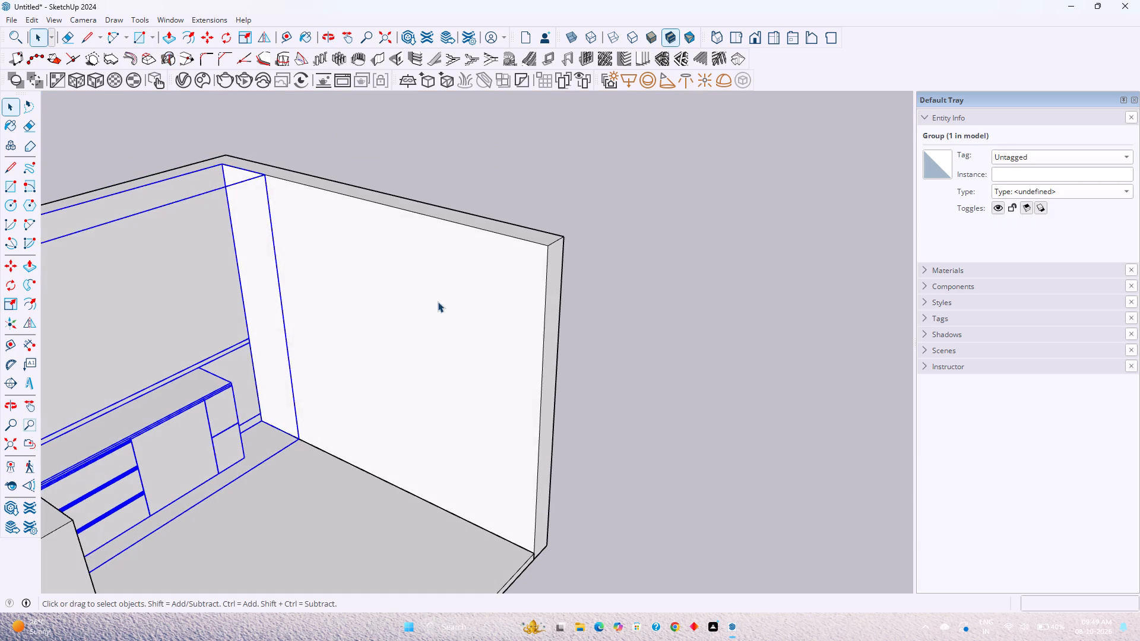
left_click(688, 363)
left_click(199, 379)
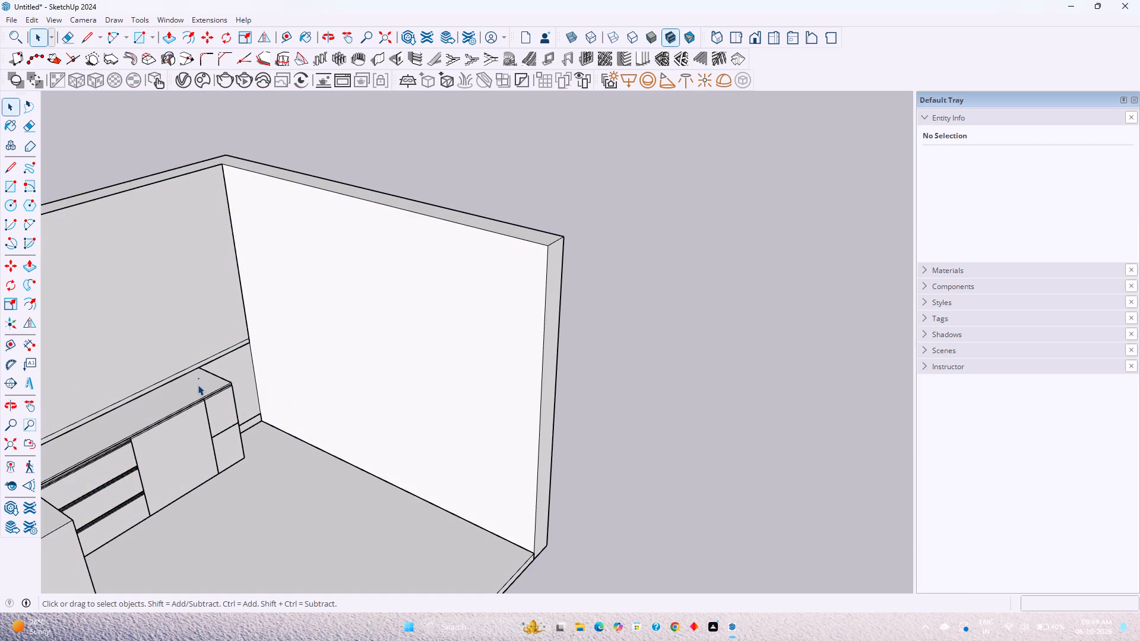
left_click(612, 396)
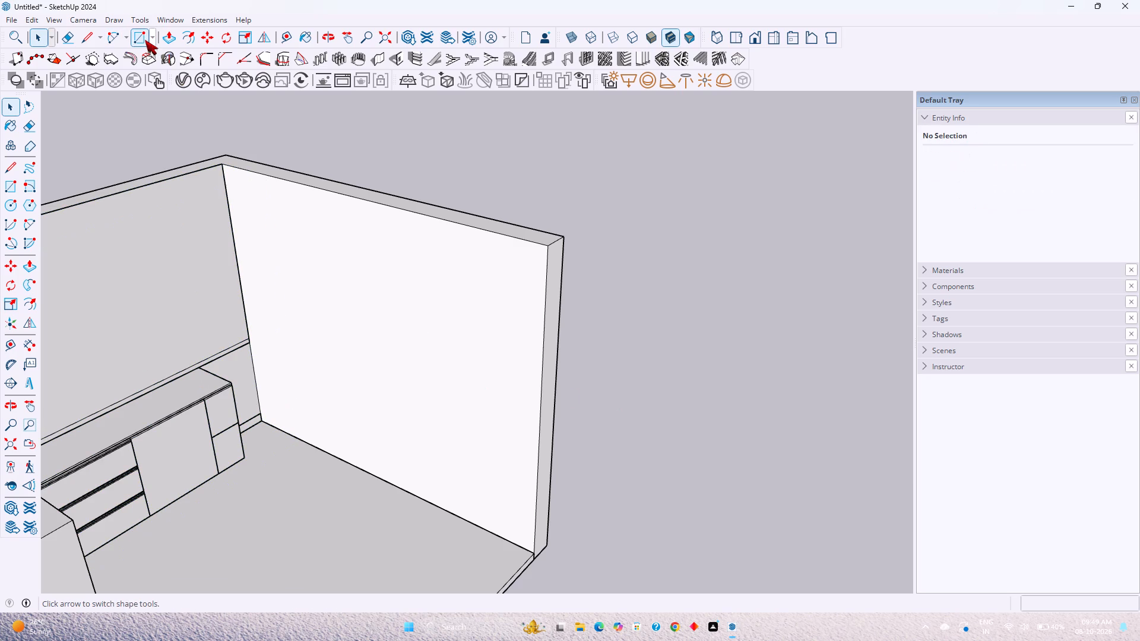
Draw a rectangle covering the full inner face of the bare side wall, from upper back corner to lower front corner.
left_click(145, 40)
left_click(223, 171)
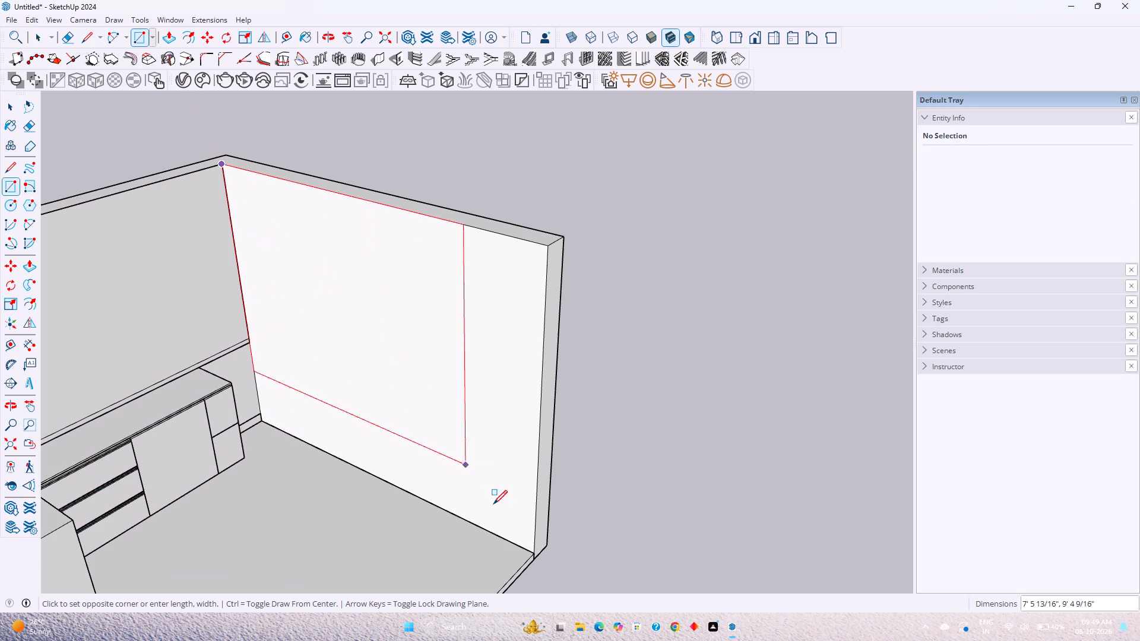
left_click(531, 560)
key("space")
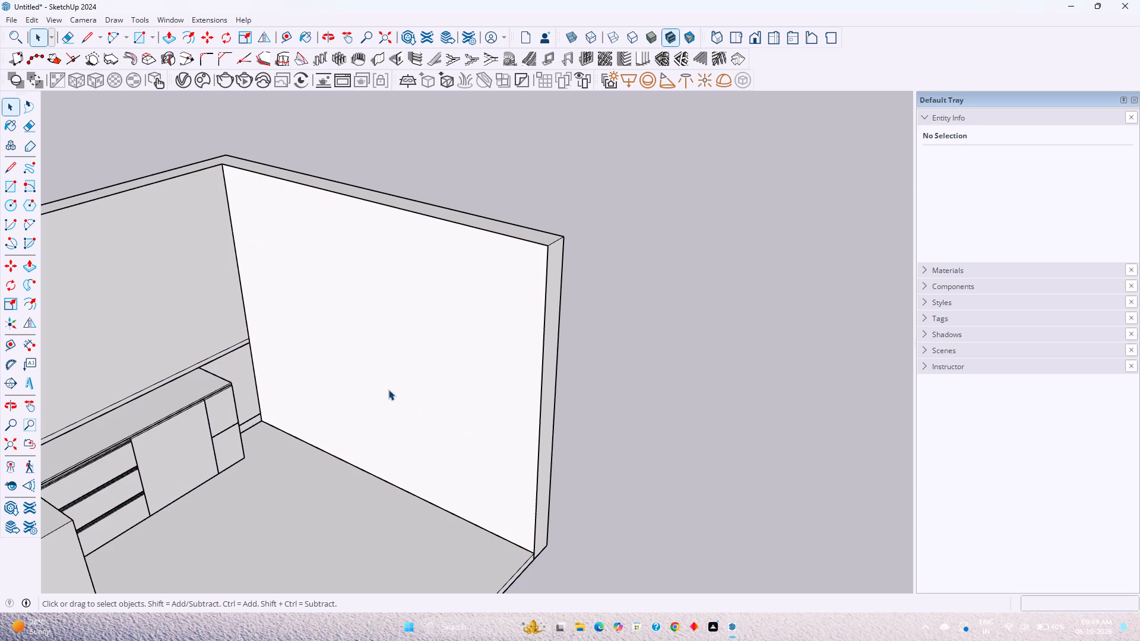
Make a group from the new side-wall rectangle's face and its edges.
left_click(383, 383)
right_click(383, 383)
left_click(791, 341)
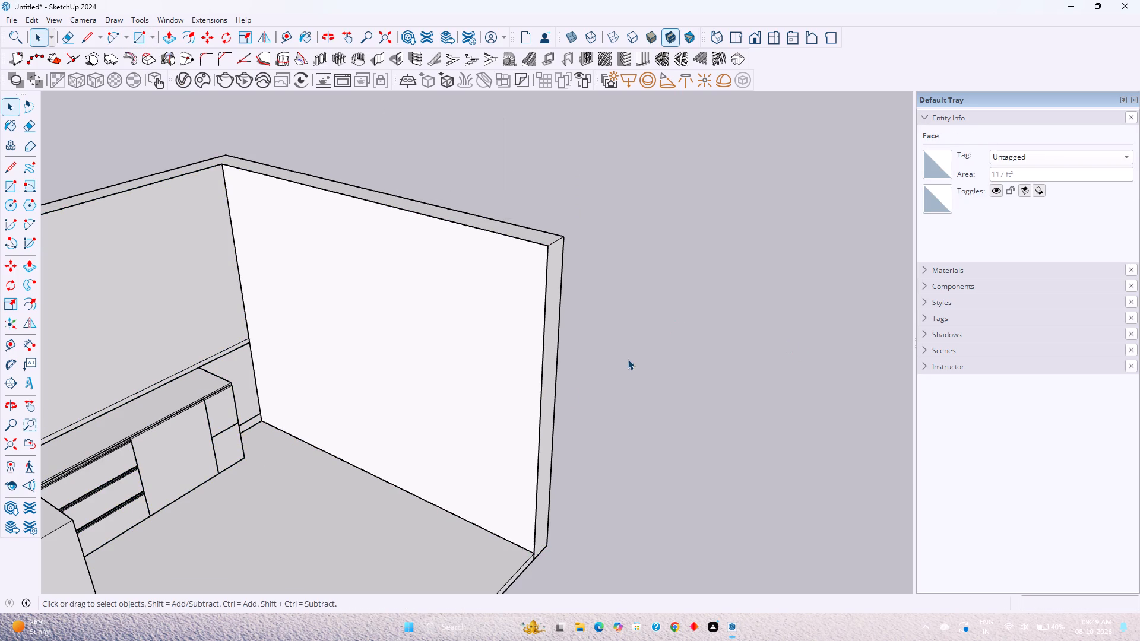
double_click(366, 357)
right_click(366, 357)
left_click(423, 157)
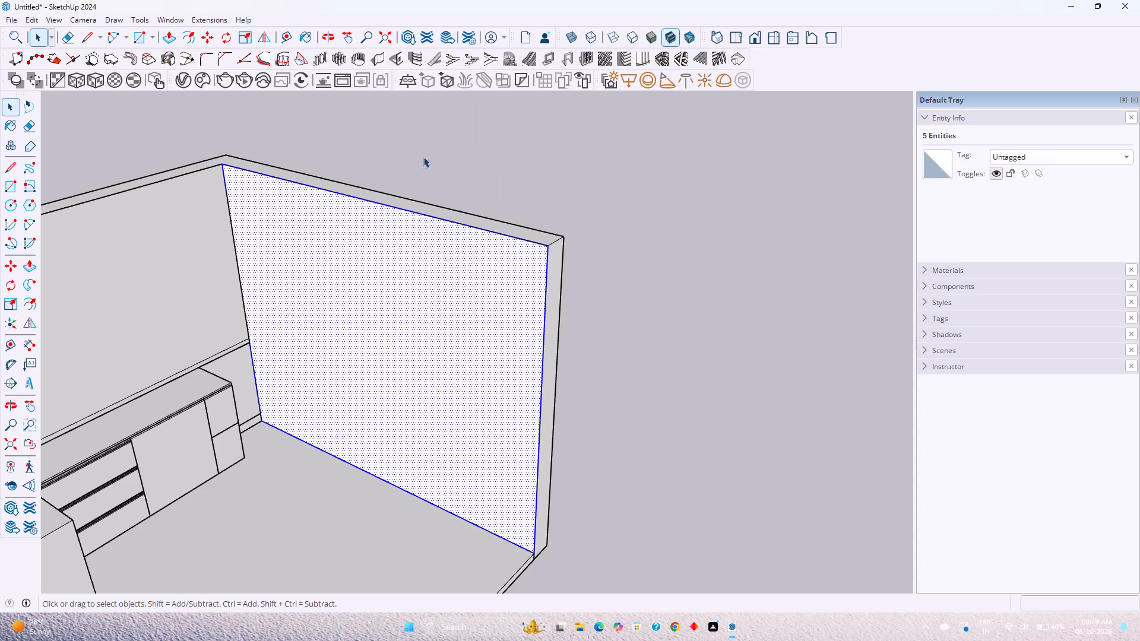
middle_click_drag(276, 331, 299, 272)
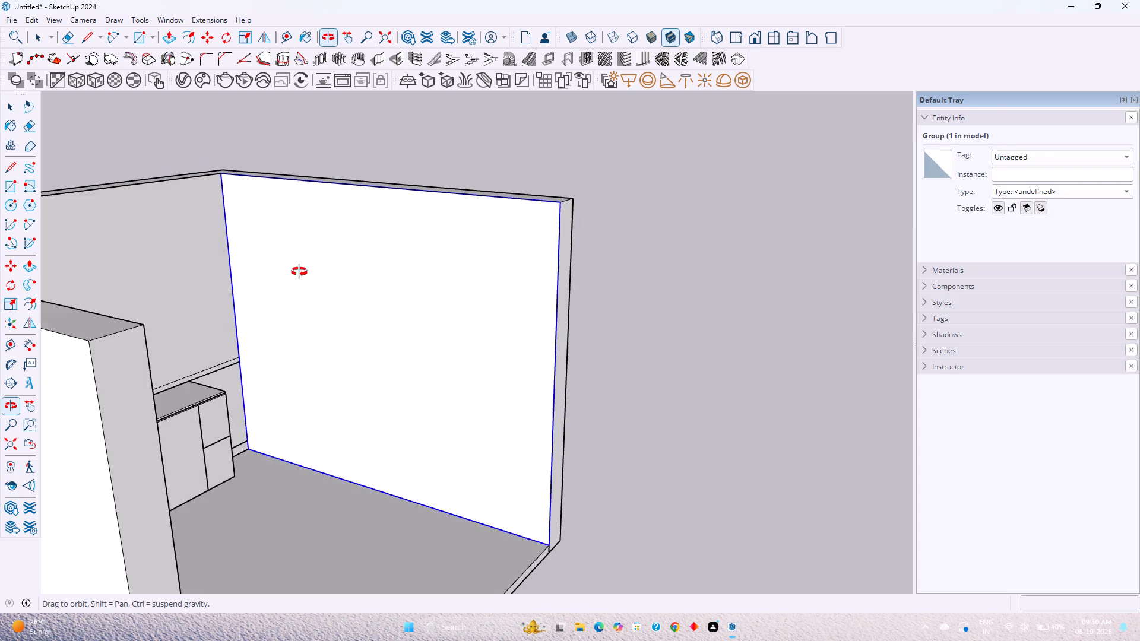
middle_click_drag(299, 272, 299, 271)
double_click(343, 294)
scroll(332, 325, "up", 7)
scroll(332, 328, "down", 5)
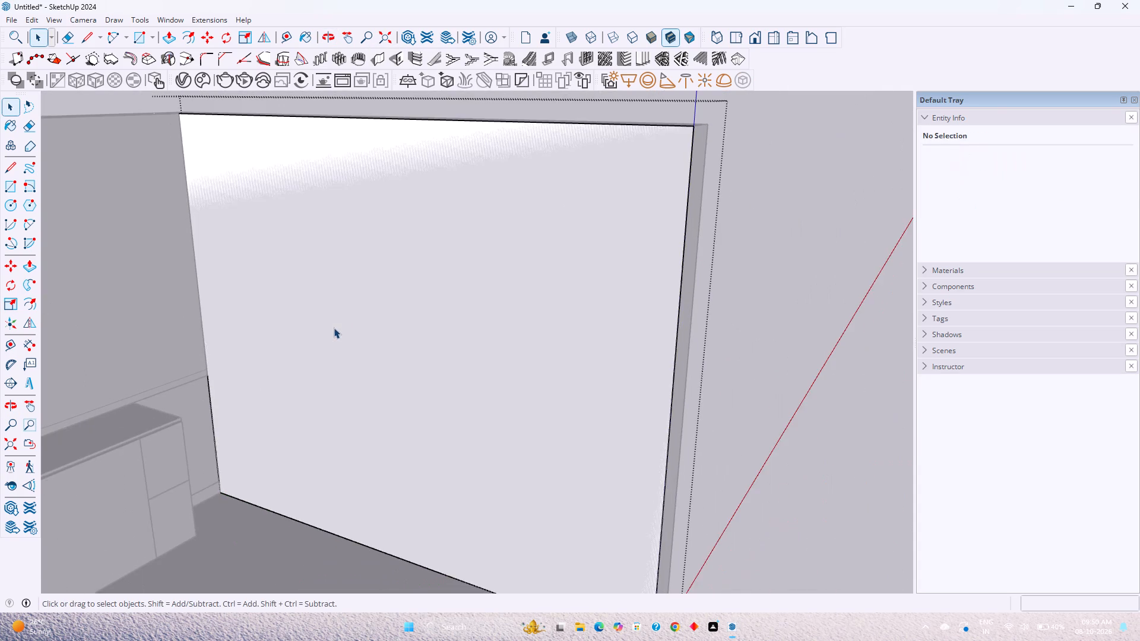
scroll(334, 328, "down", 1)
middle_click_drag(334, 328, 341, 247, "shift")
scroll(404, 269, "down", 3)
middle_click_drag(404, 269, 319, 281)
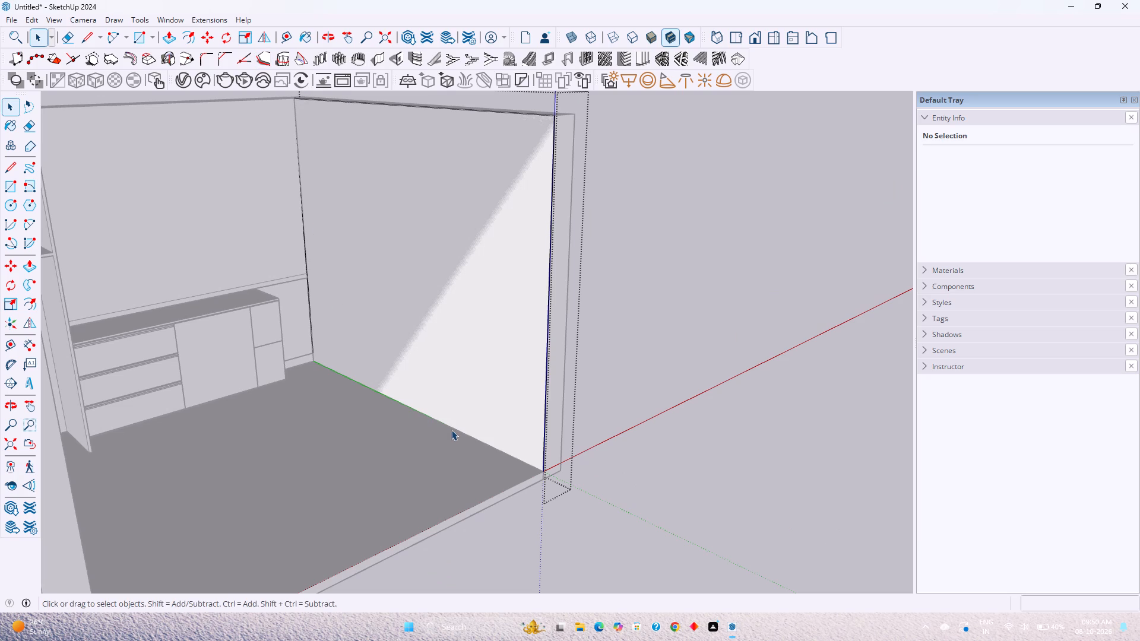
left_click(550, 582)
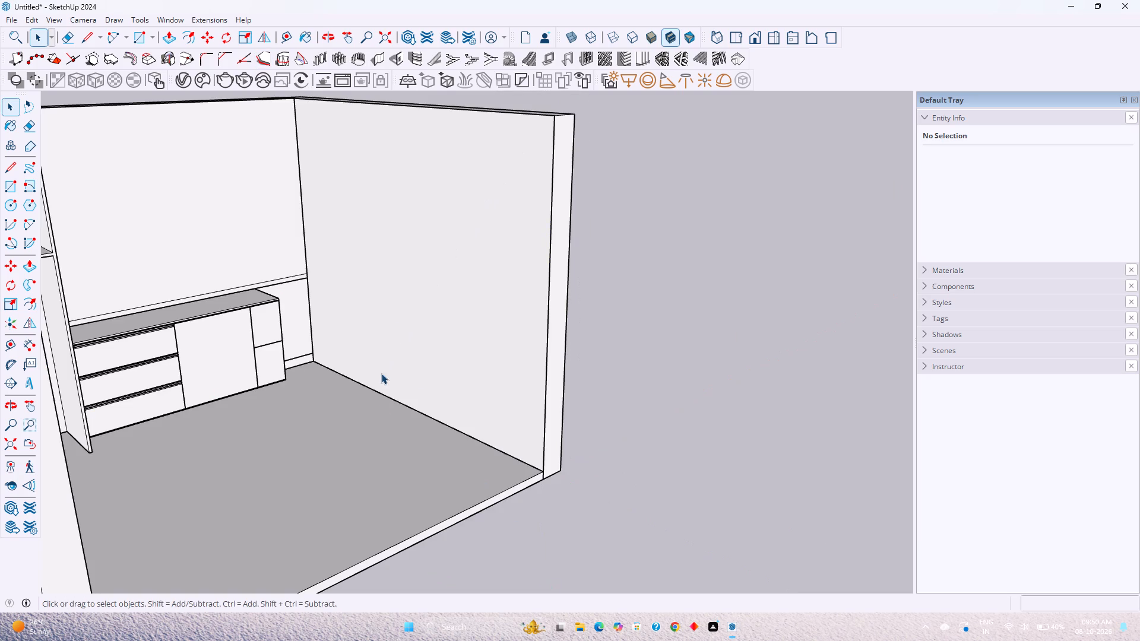
Inside the side-wall group, copy the bottom edge upward by 4" to mark the skirting line.
double_click(389, 383)
left_click(391, 400)
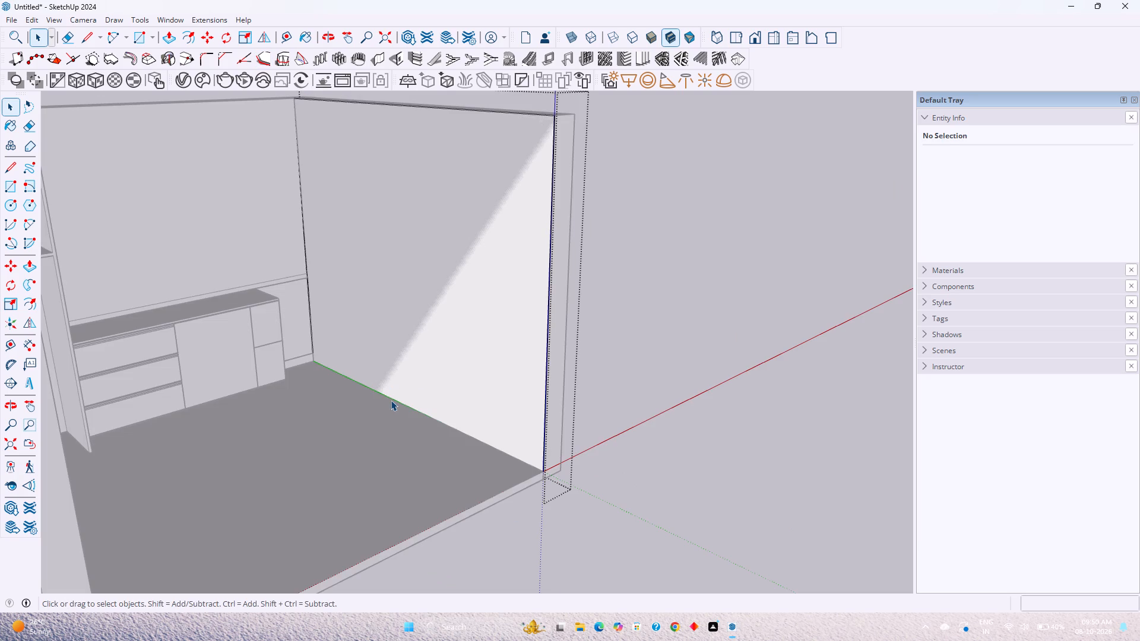
key("m")
left_click(391, 400)
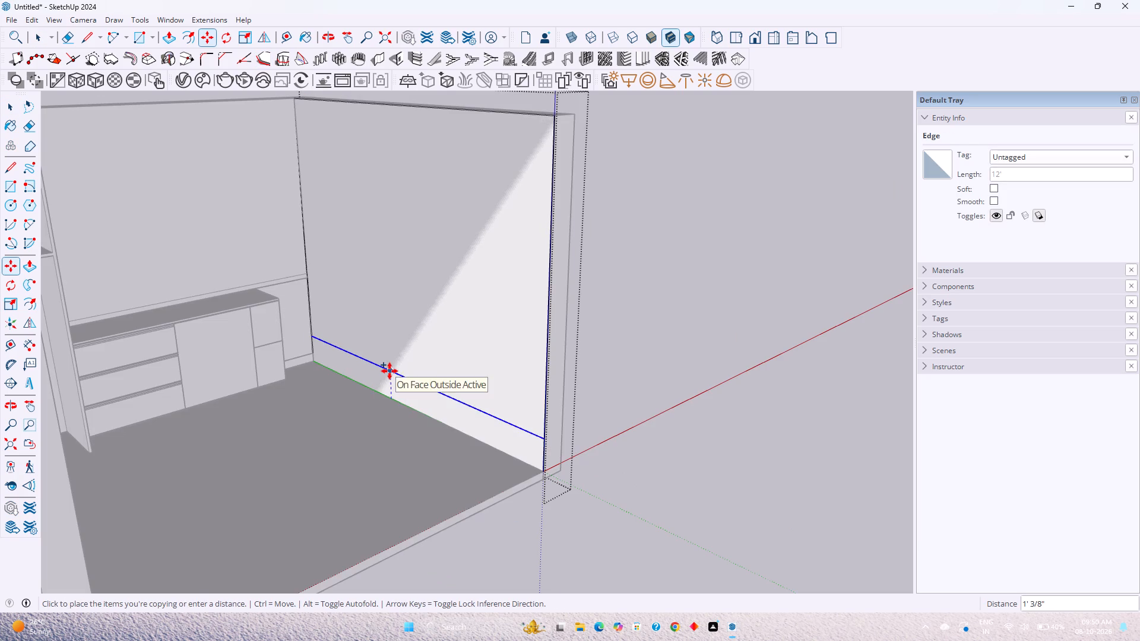
key("4")
key("Return")
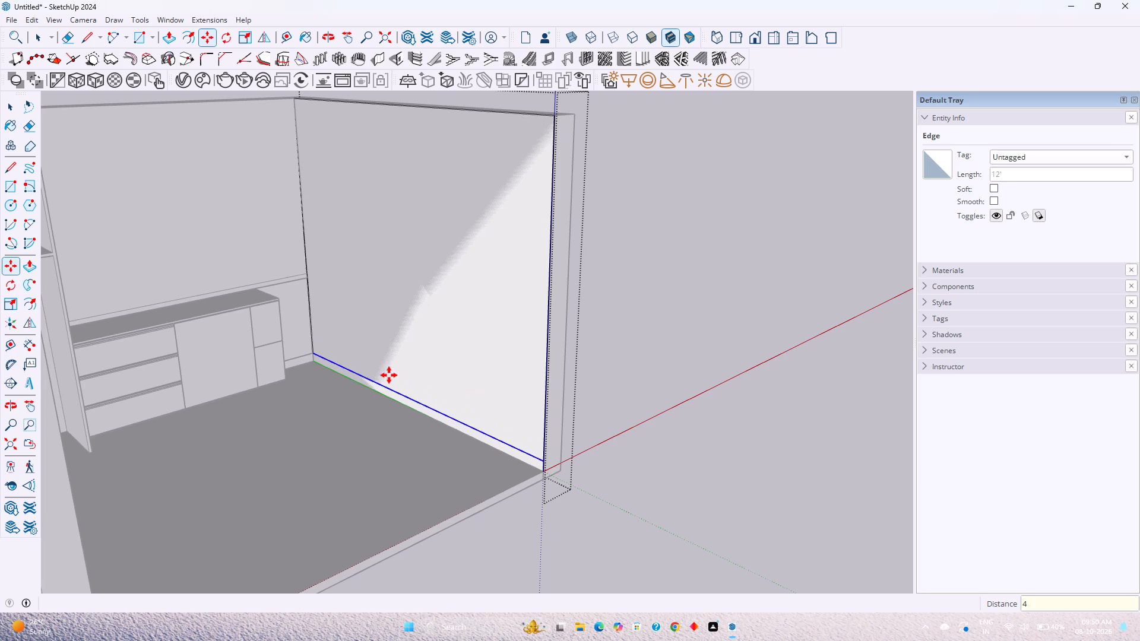
Inside the side-wall group, copy the skirting line straight up by 3', level with the lower counter line on the back wall.
left_click(394, 388)
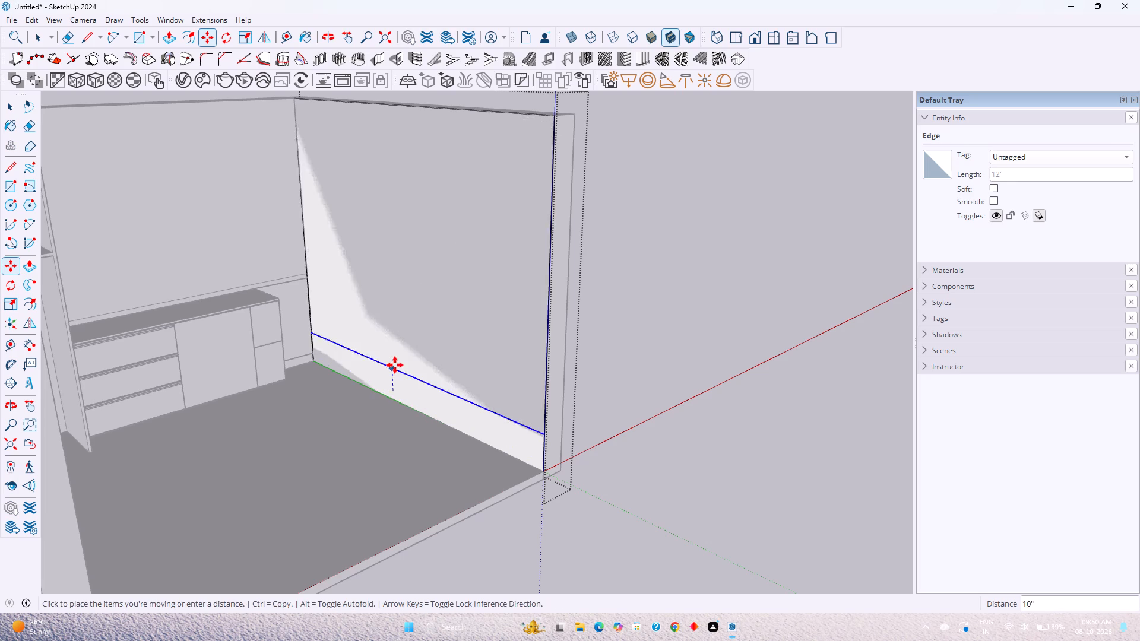
key("Up")
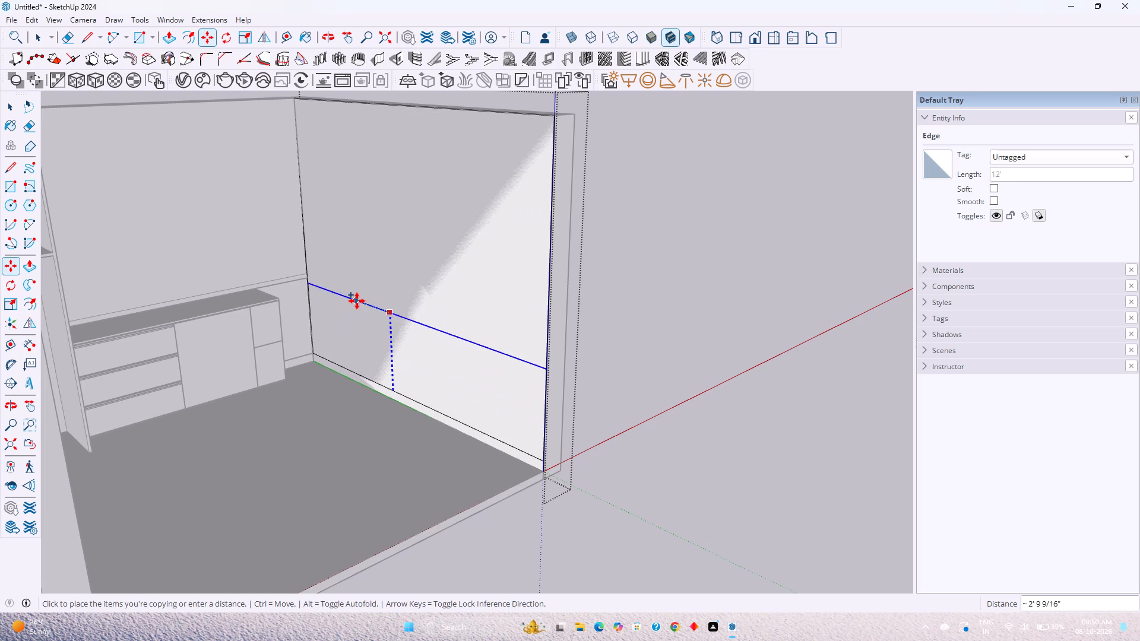
scroll(310, 281, "up", 11)
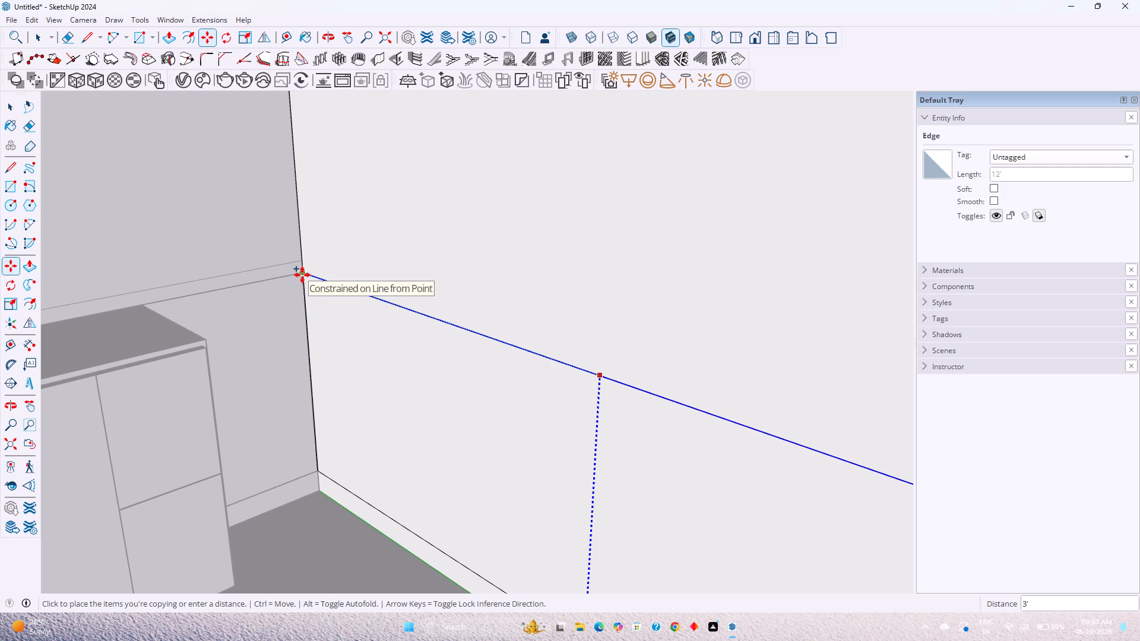
left_click(302, 275)
Copy the side wall's new counter line upward by 2" to meet the back wall's upper counter line, and close the group.
left_click(335, 286)
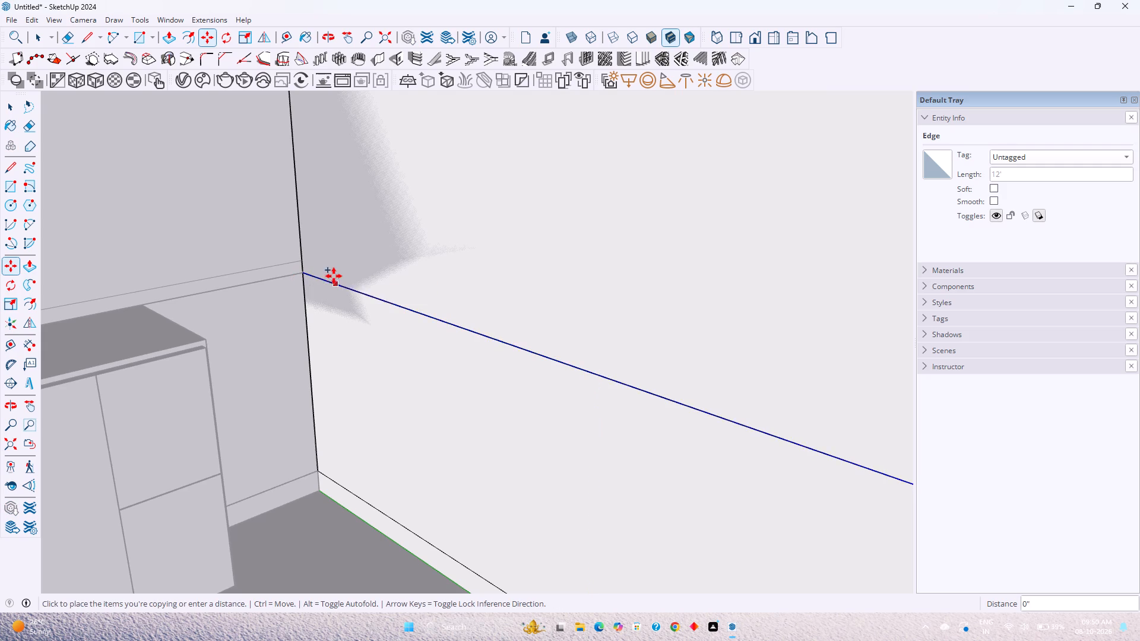
key("Up")
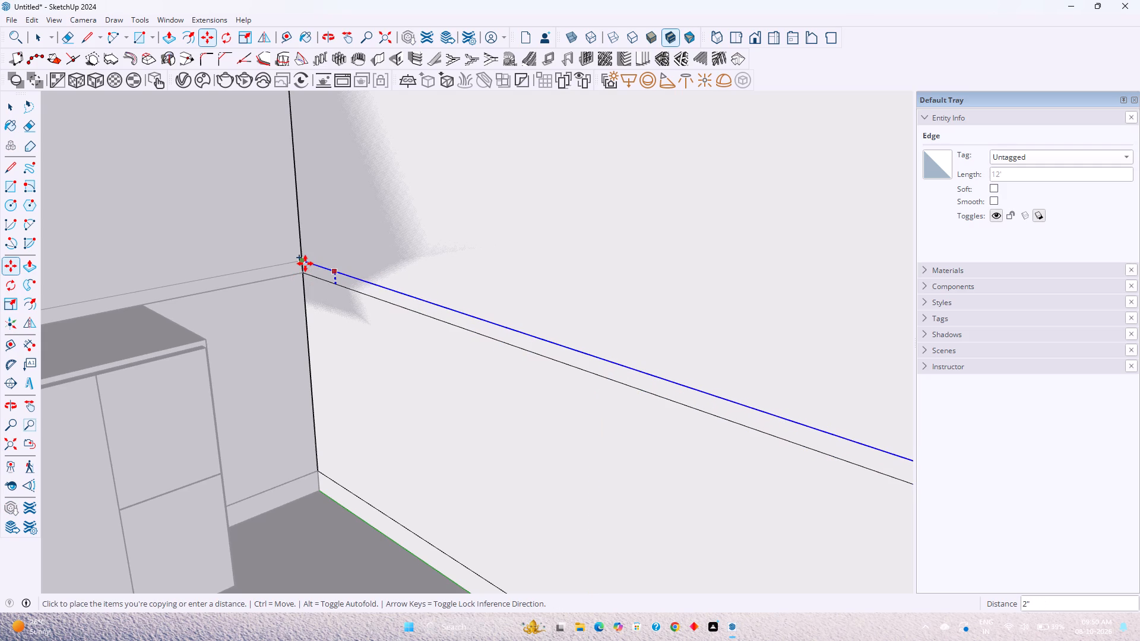
left_click(304, 262)
key("space")
scroll(336, 301, "down", 7)
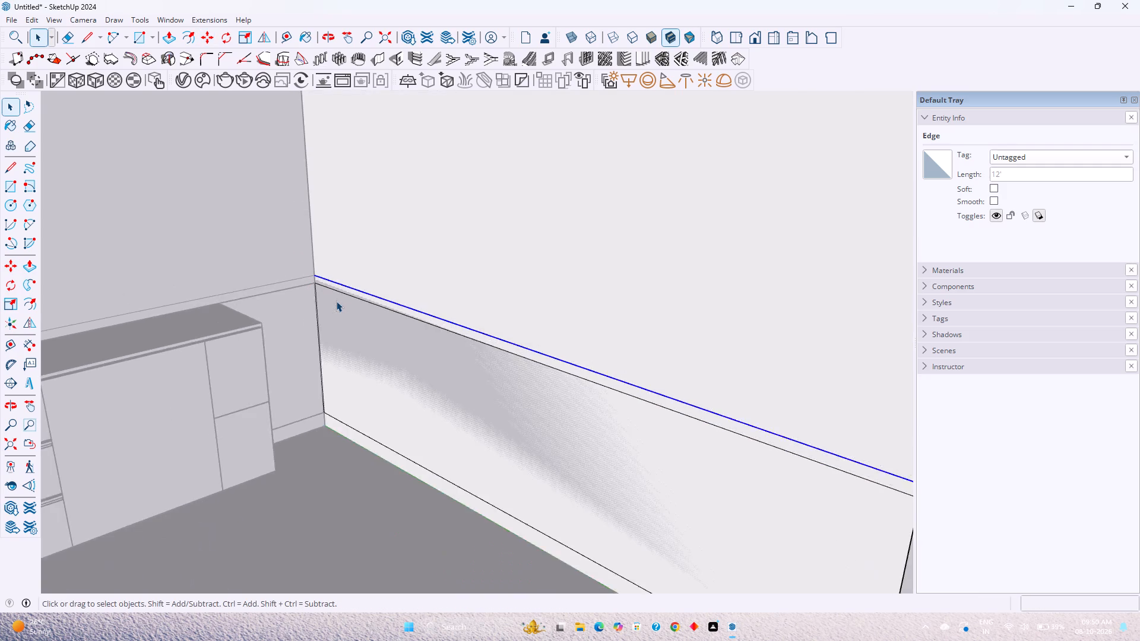
scroll(336, 301, "down", 2)
scroll(337, 306, "up", 1)
scroll(338, 308, "down", 6)
left_click(589, 446)
middle_click_drag(590, 453, 511, 464)
middle_click(511, 464)
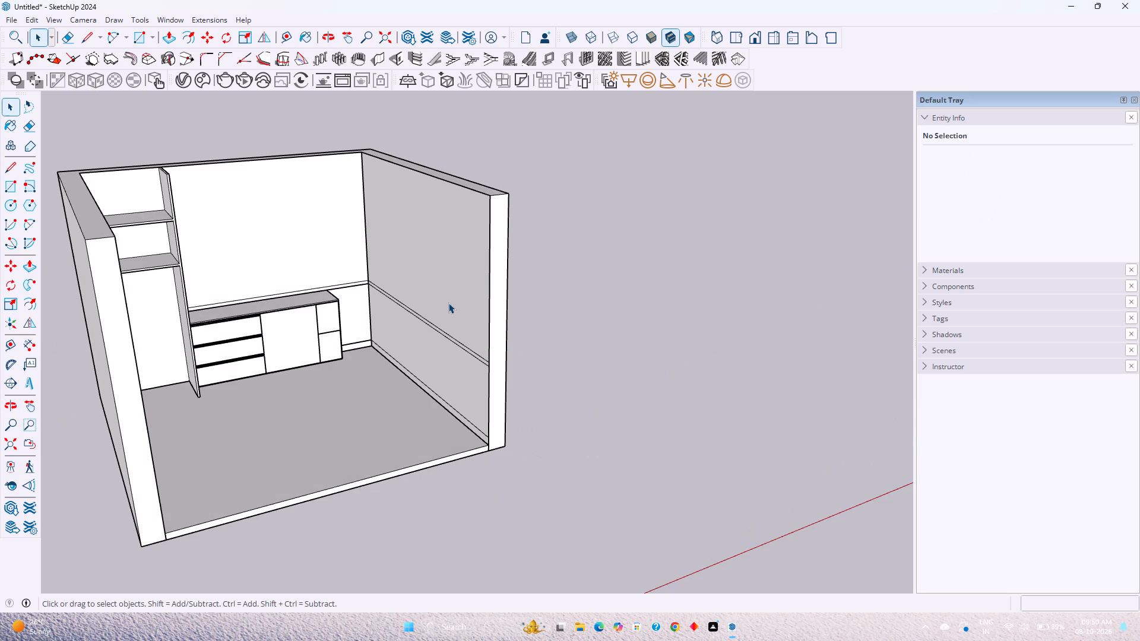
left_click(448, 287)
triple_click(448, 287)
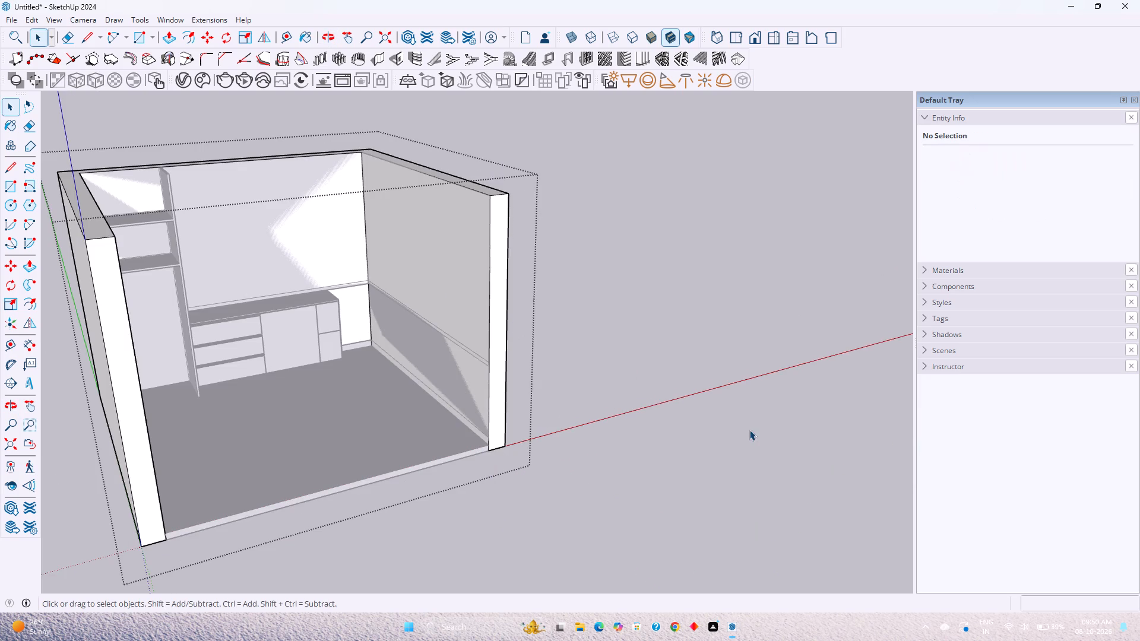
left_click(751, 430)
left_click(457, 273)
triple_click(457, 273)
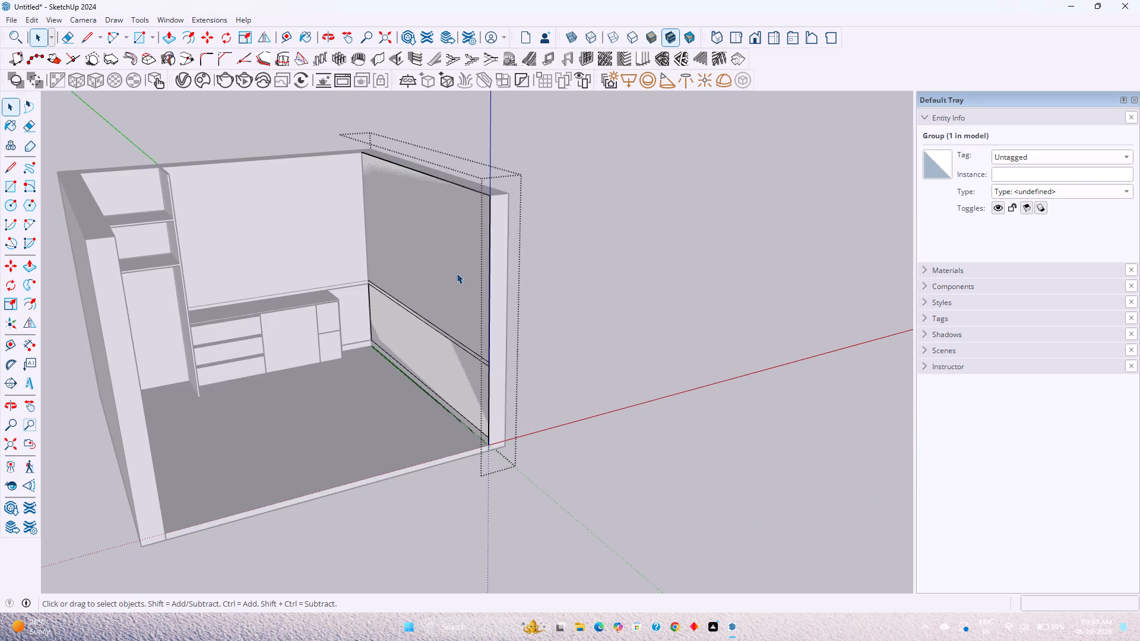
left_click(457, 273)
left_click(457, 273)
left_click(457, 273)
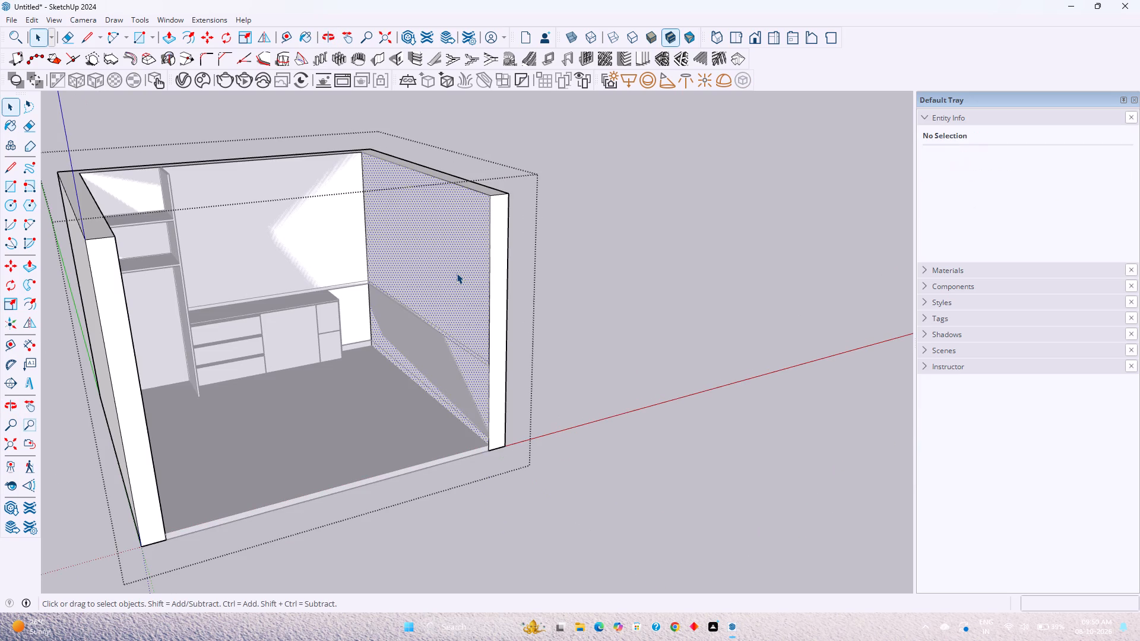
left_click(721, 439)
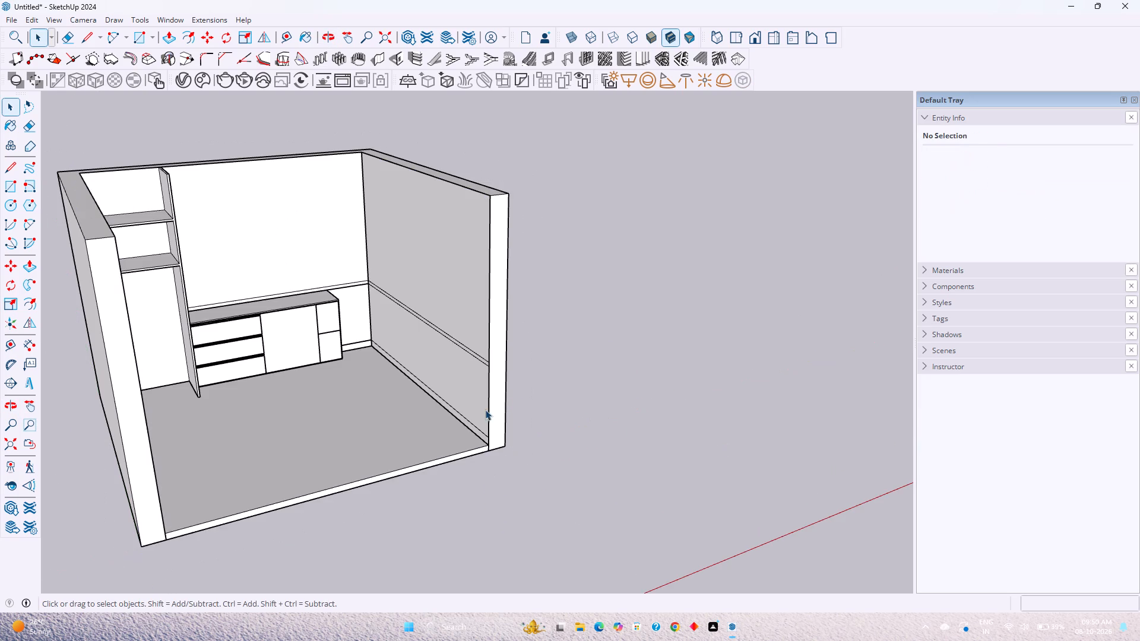
Hide everything in the model except the side-wall group with the skirting and counter lines.
left_click(473, 397)
right_click(473, 397)
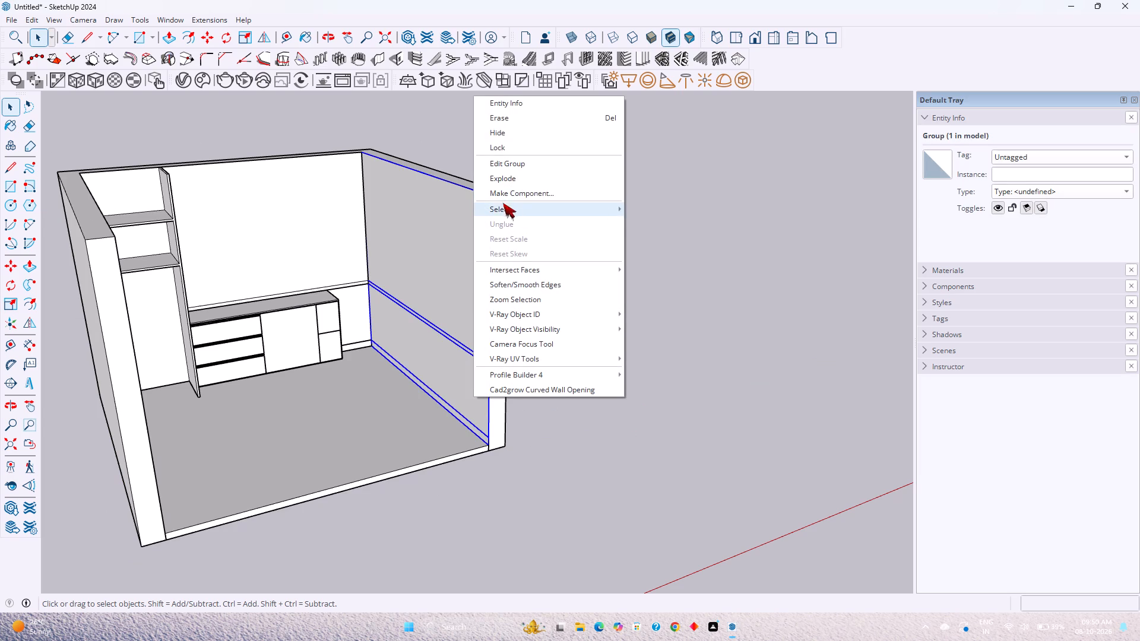
left_click(660, 226)
right_click(322, 313)
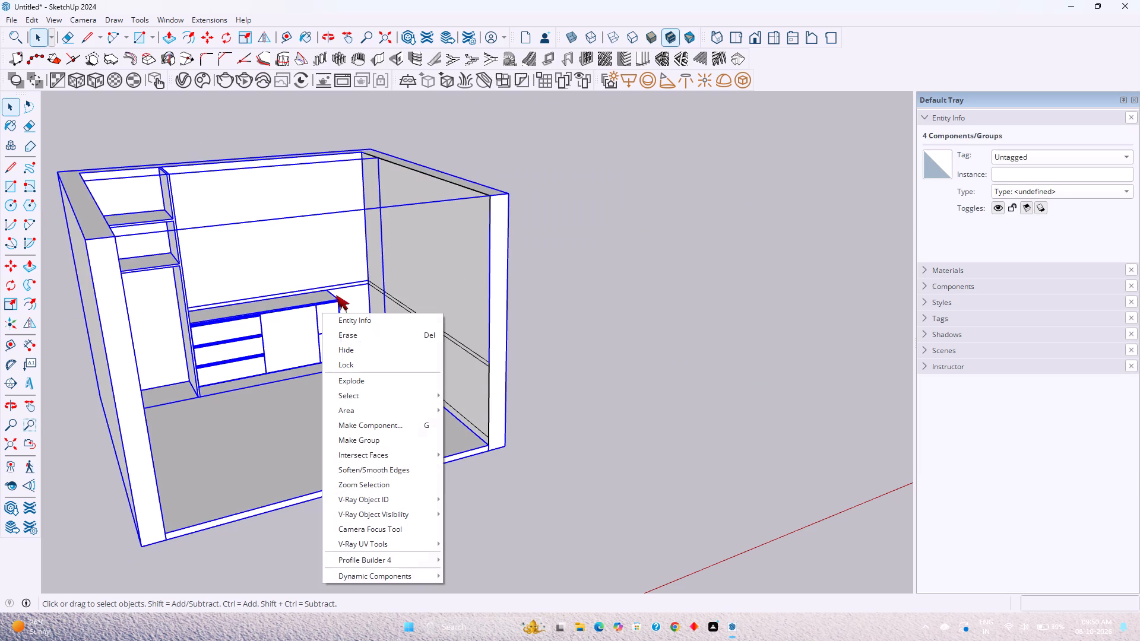
left_click(394, 350)
Inside the side-wall group, delete the large face above the upper counter line together with its top and two vertical edges.
double_click(427, 343)
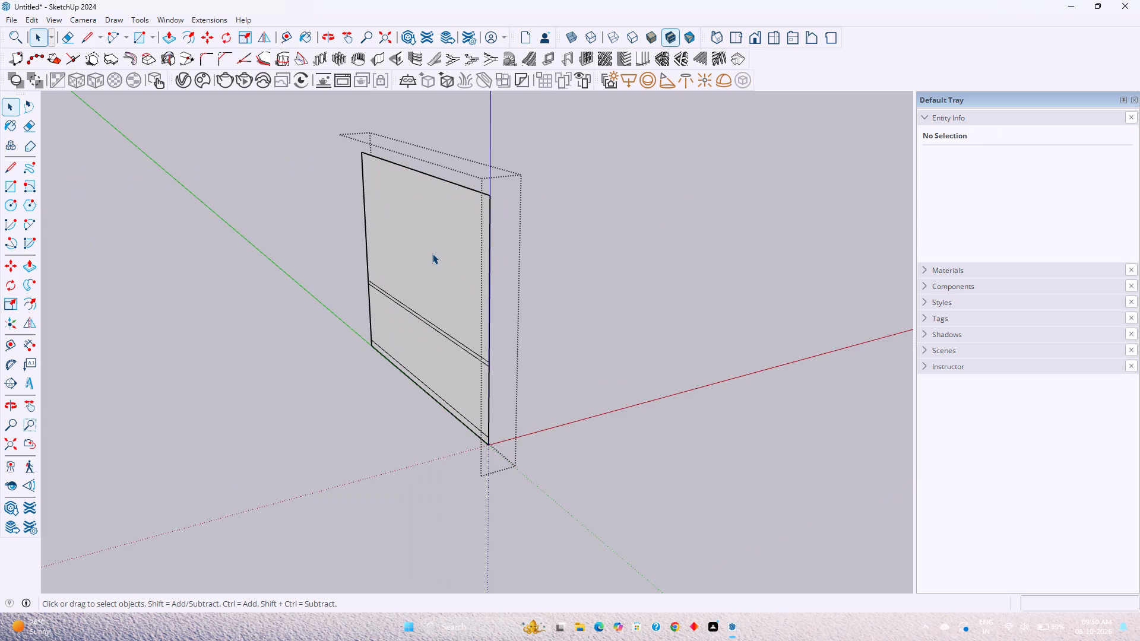
scroll(432, 249, "up", 2)
left_click(432, 249)
key("Delete")
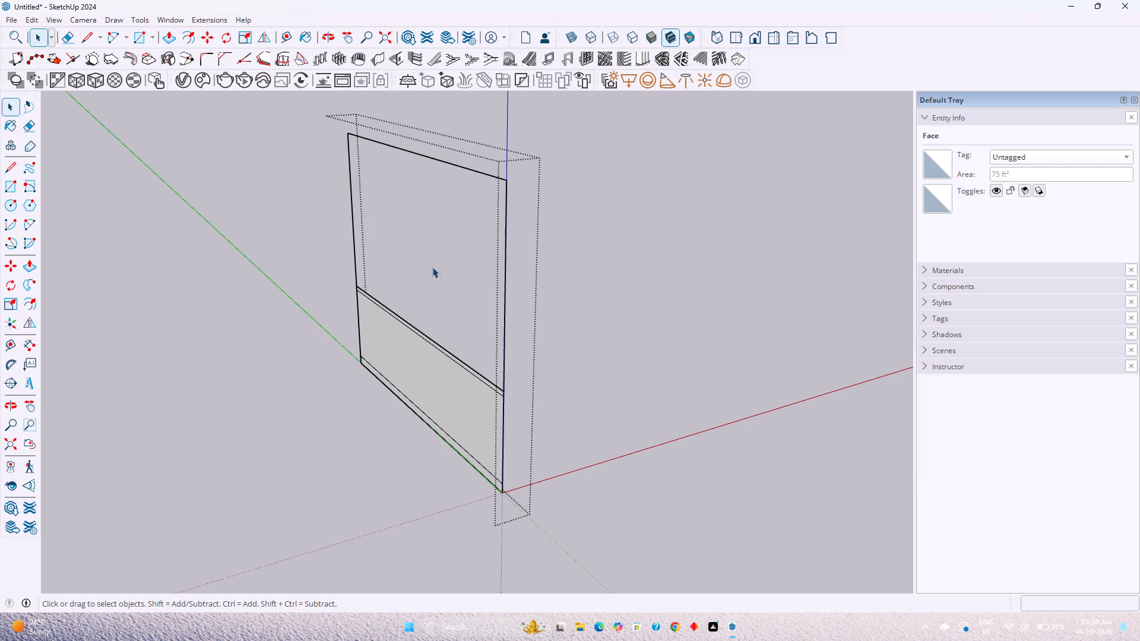
left_click(350, 198)
key("Delete")
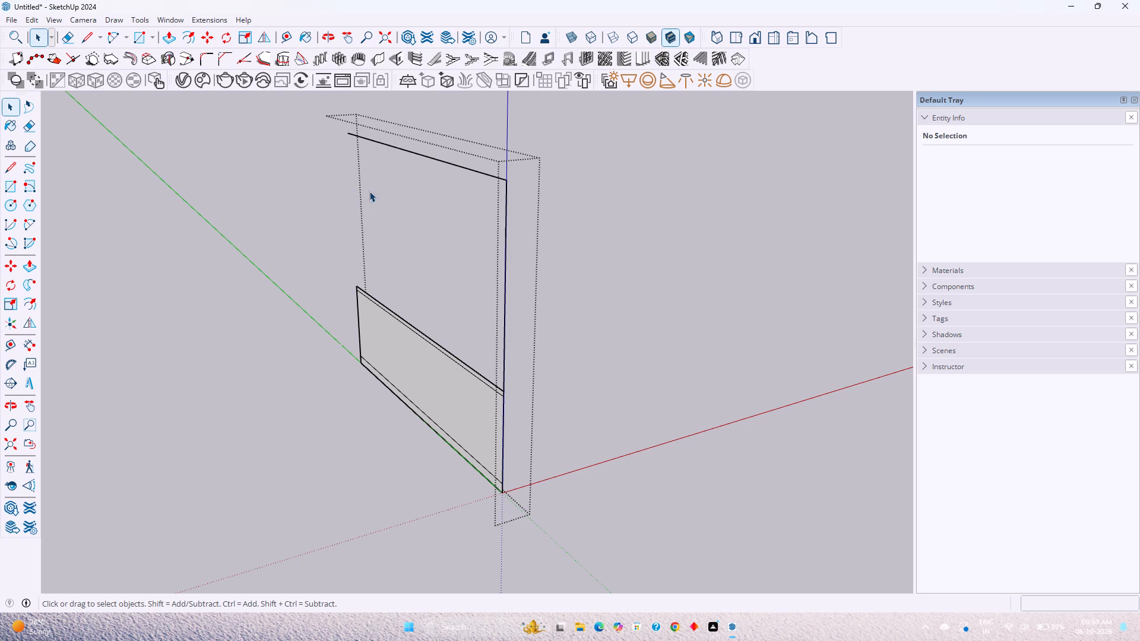
left_click(431, 157)
key("Delete")
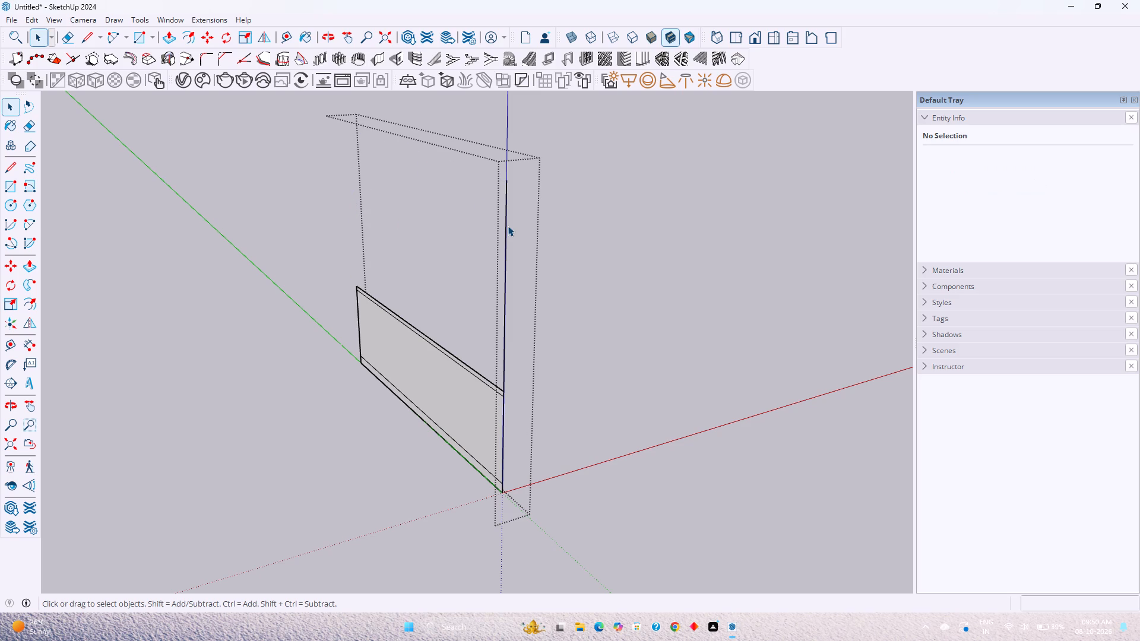
left_click(508, 226)
key("Delete")
left_click(606, 281)
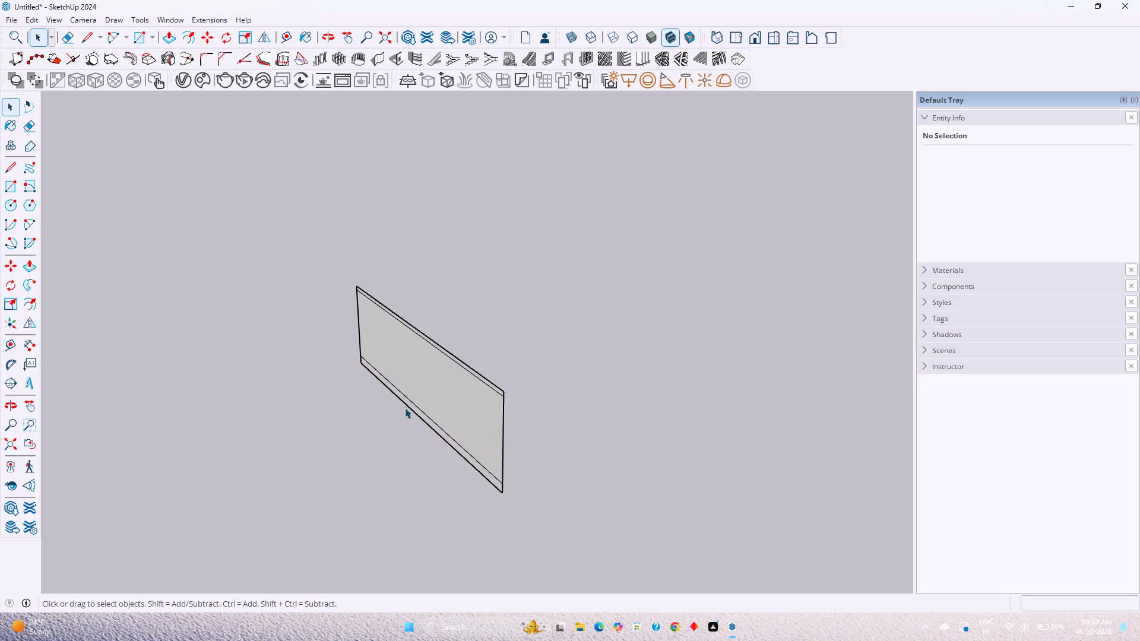
Unhide the room and cabinet groups around the trimmed side-wall panel.
left_click(34, 23)
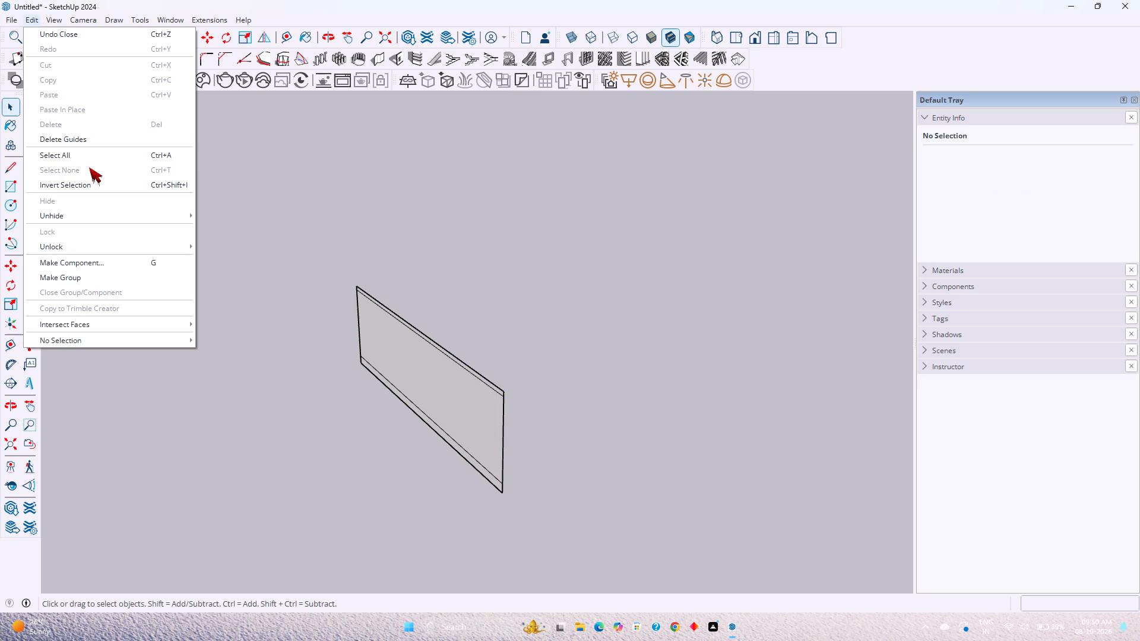
left_click(213, 234)
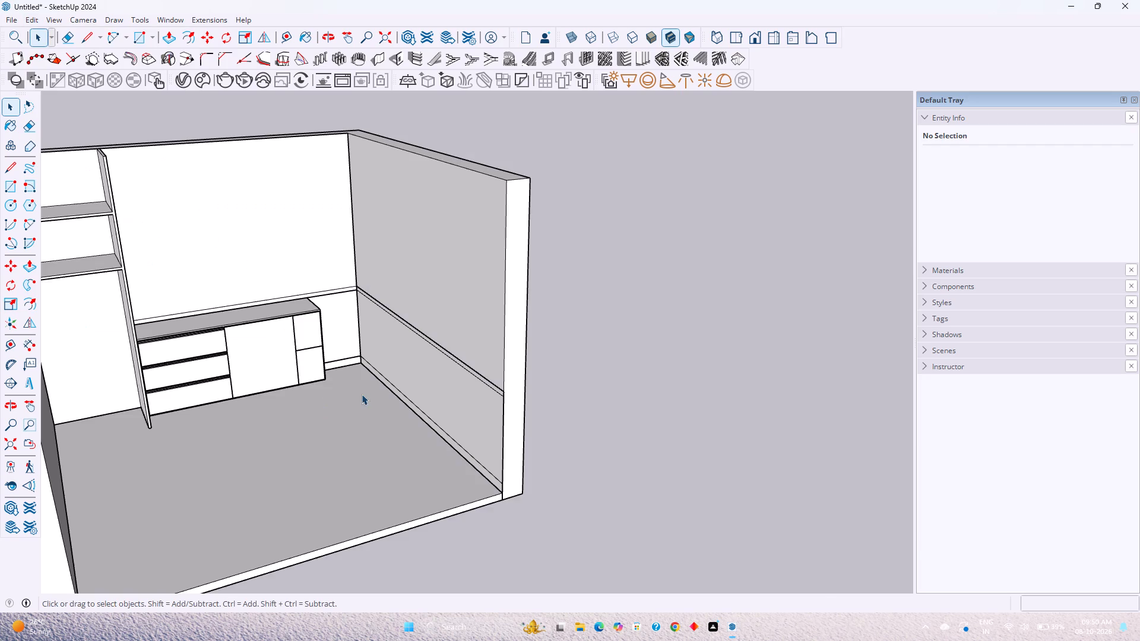
Inside the back-wall group, extrude the skirting face beneath the cabinets forward 1' 8", to the cabinet's lower front corner.
scroll(363, 394, "down", 1)
middle_click_drag(370, 394, 407, 349)
scroll(403, 350, "up", 10)
middle_click_drag(299, 360, 327, 421)
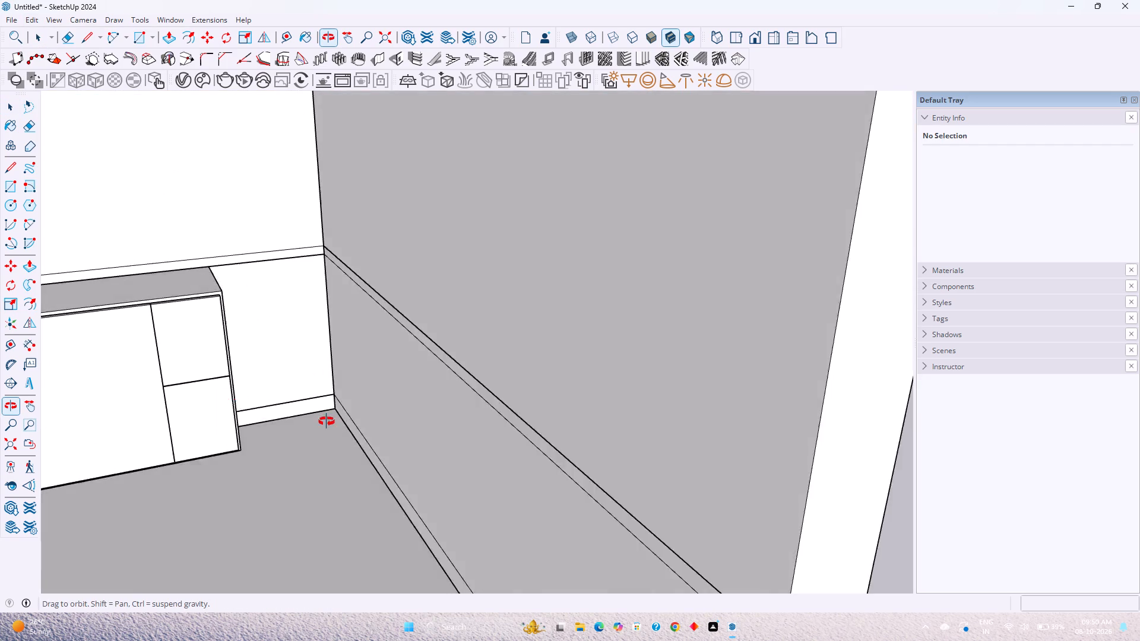
middle_click_drag(327, 421, 363, 340)
scroll(362, 341, "down", 4)
middle_click_drag(371, 366, 159, 380)
scroll(416, 385, "up", 8)
middle_click_drag(313, 393, 347, 354)
scroll(419, 379, "up", 3)
middle_click_drag(419, 379, 388, 361)
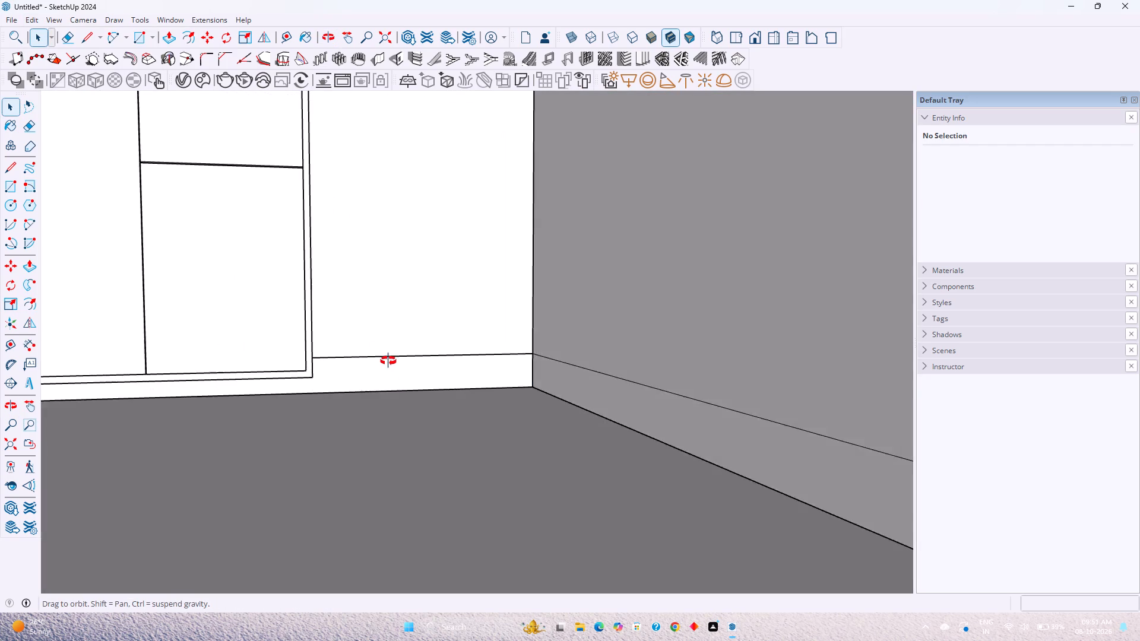
middle_click_drag(388, 361, 382, 350)
scroll(369, 362, "down", 3)
middle_click_drag(369, 362, 369, 373)
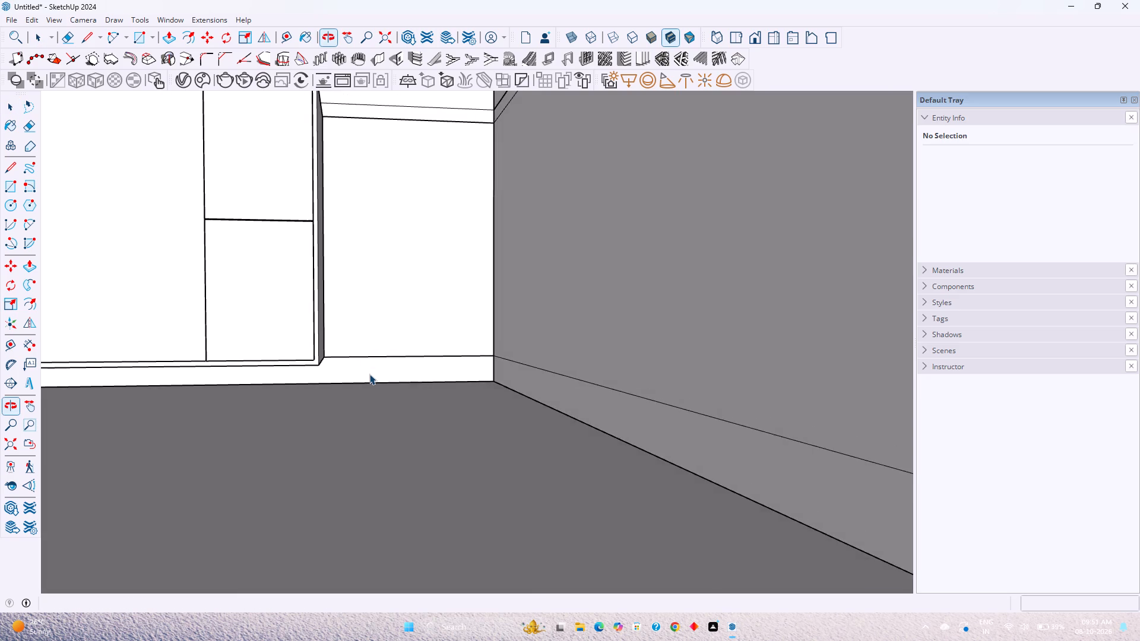
double_click(369, 374)
left_click(369, 374)
left_click(369, 374)
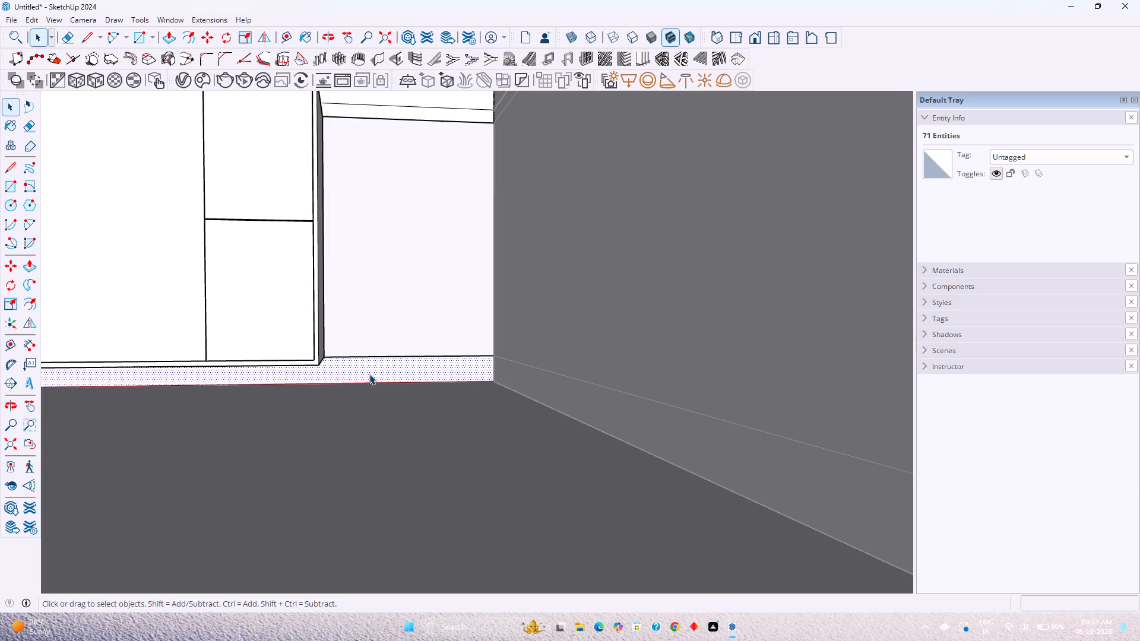
key("p")
left_click(369, 373)
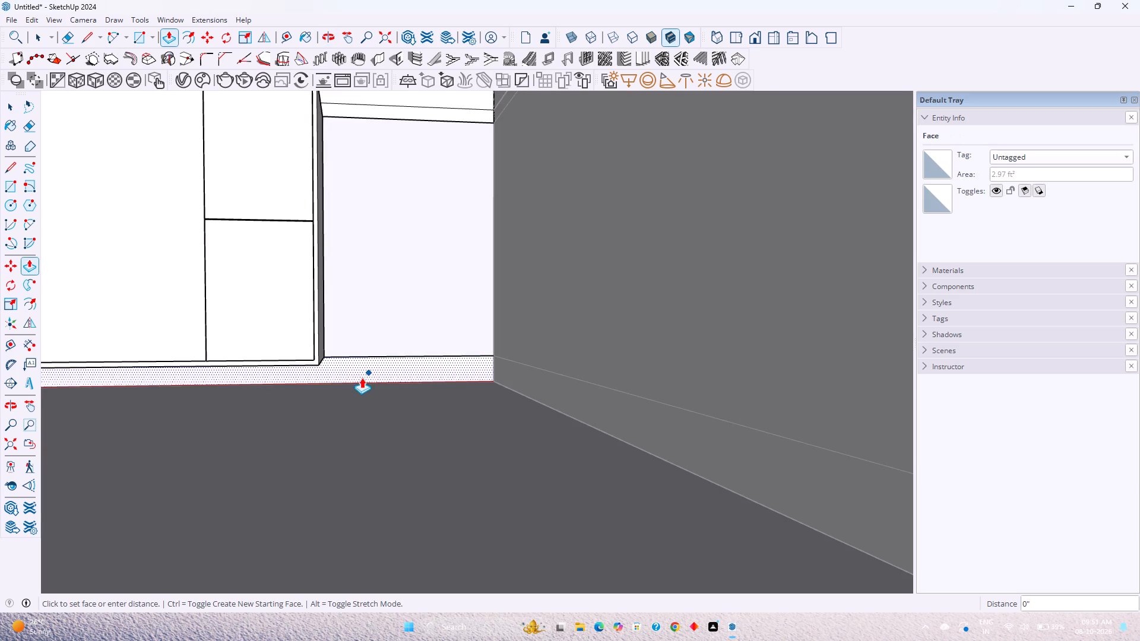
scroll(355, 387, "down", 1)
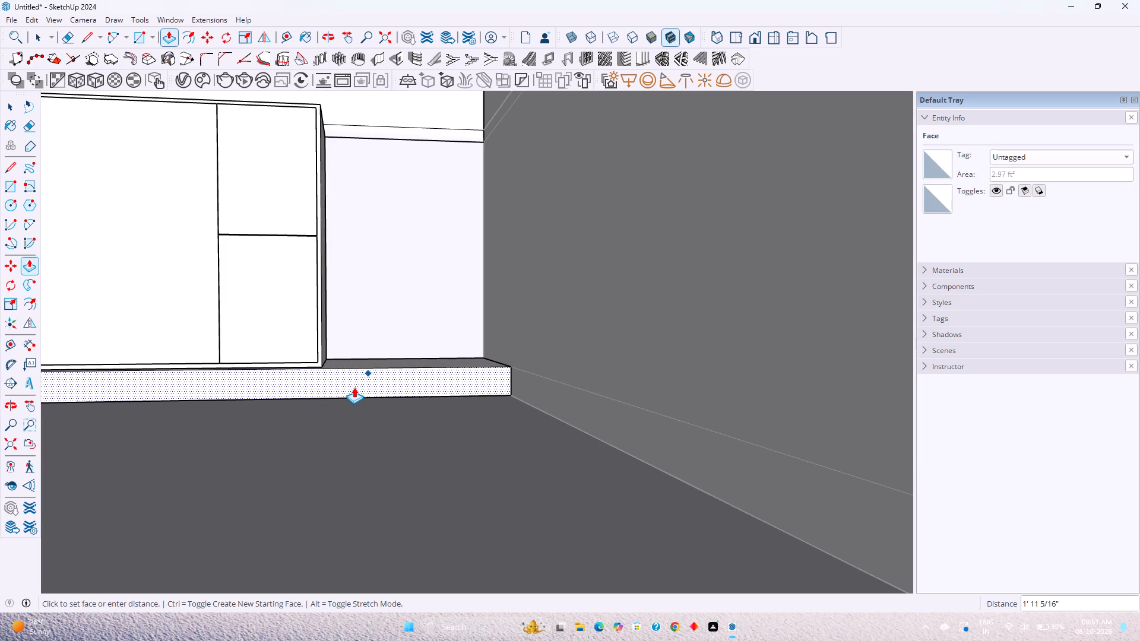
scroll(346, 392, "down", 1)
middle_click_drag(351, 394, 242, 456)
scroll(272, 438, "down", 15)
middle_click_drag(229, 439, 549, 535, "shift")
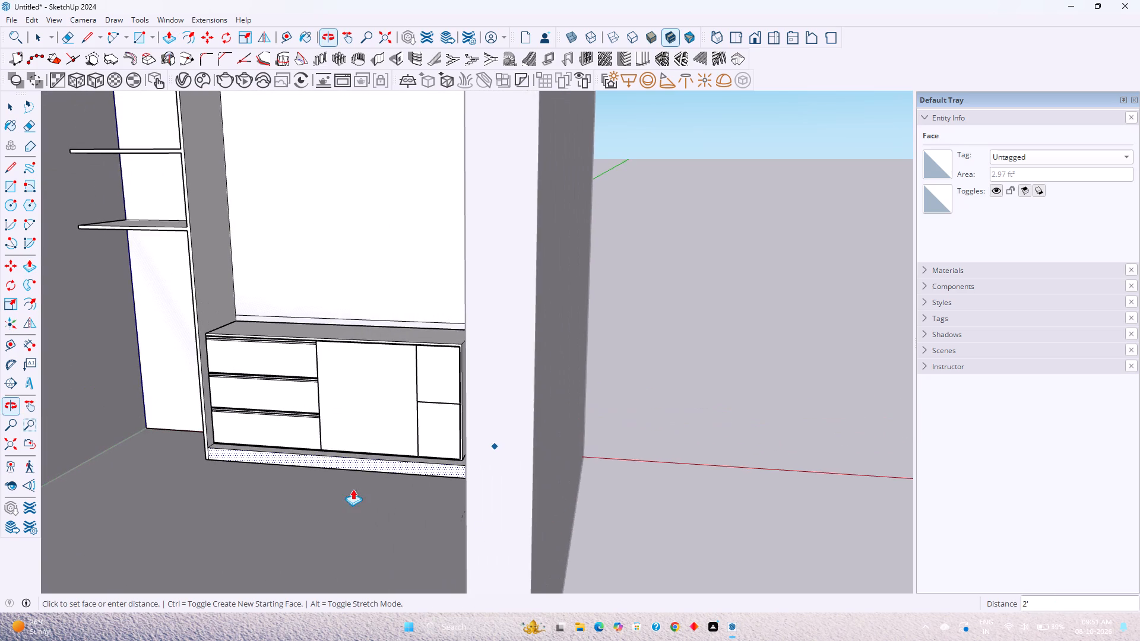
scroll(252, 459, "up", 11)
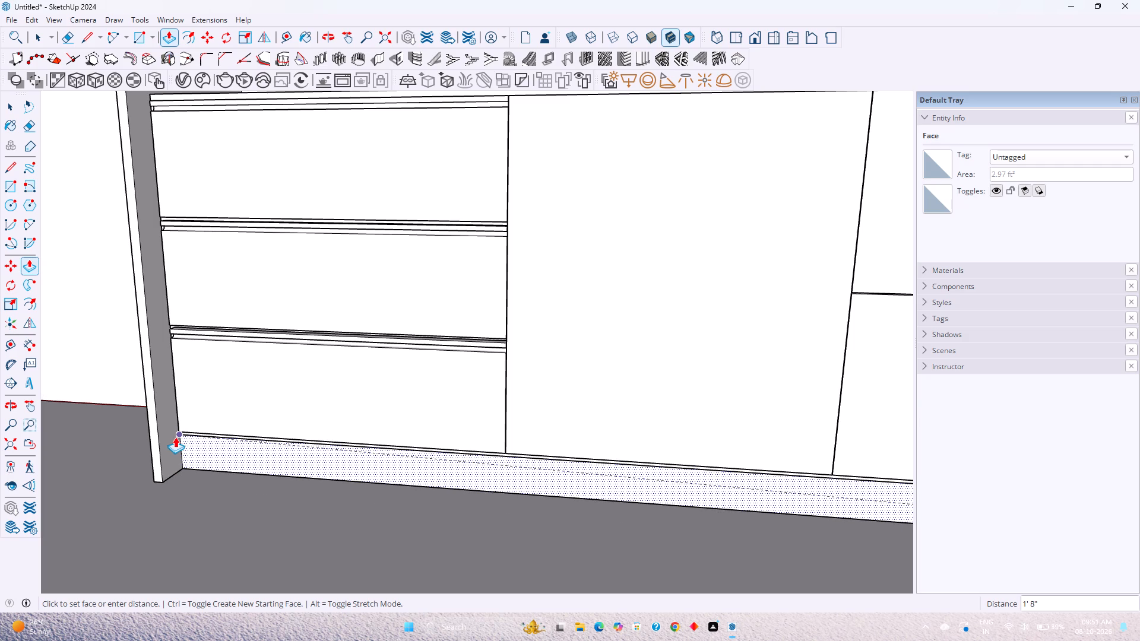
left_click(176, 436)
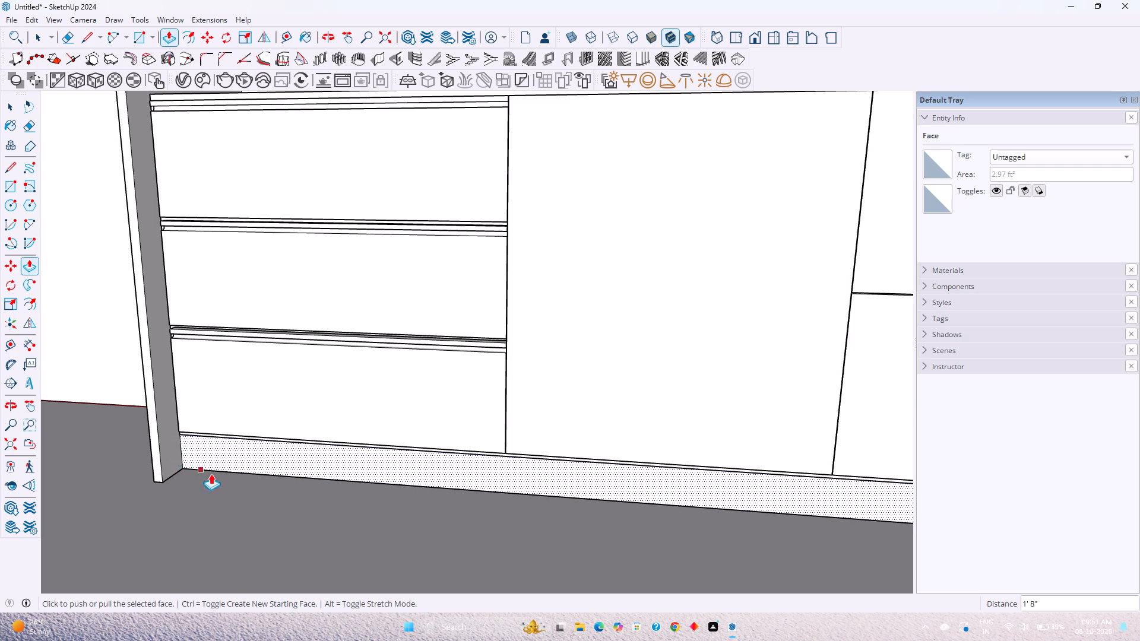
Push the front face of the base plinth back by 4" as a toe-kick recess and close the group.
left_click(224, 461)
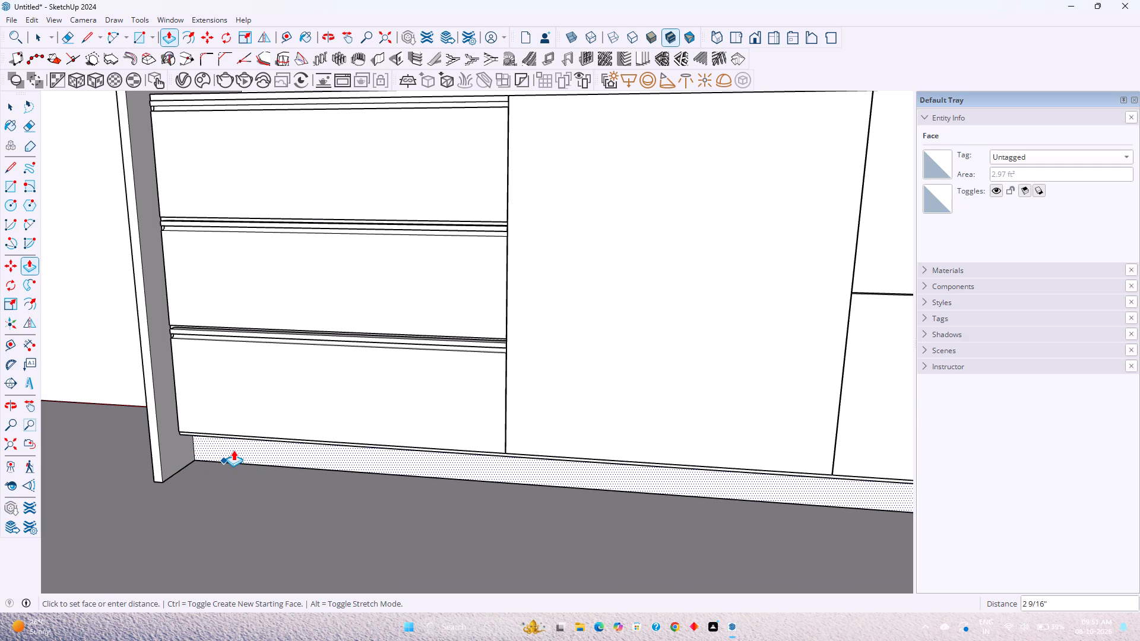
key("4")
key("Return")
middle_click_drag(233, 477, 123, 422)
key("space")
scroll(125, 421, "down", 4)
middle_click_drag(125, 421, 353, 454)
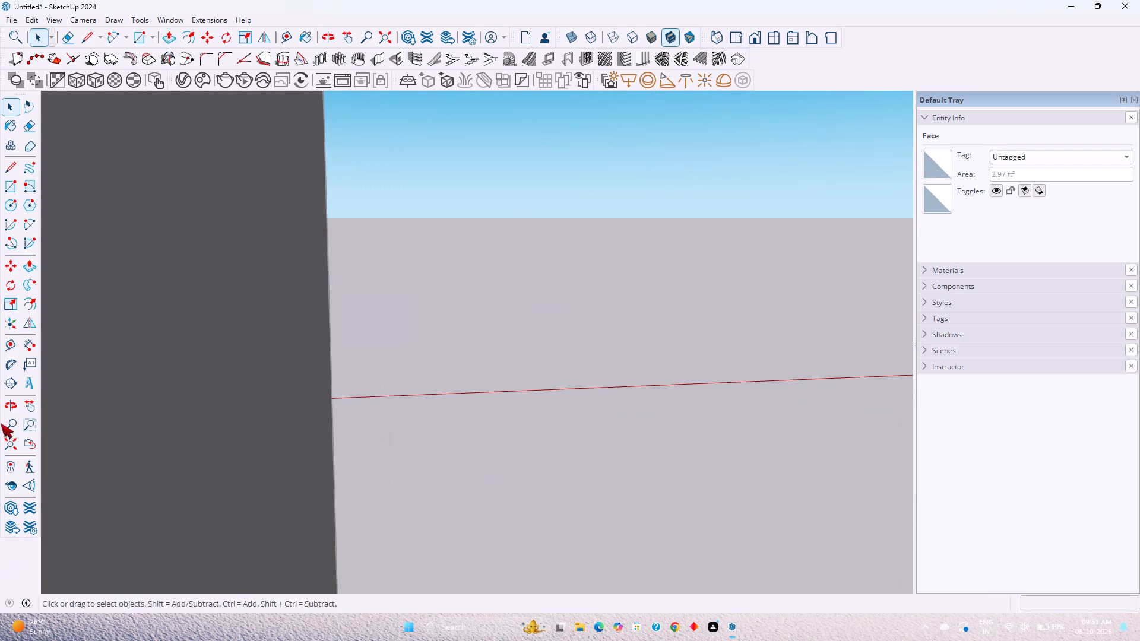
left_click(7, 439)
left_click(598, 448)
Examine the room and the corner where the recessed plinth meets the side wall's skirting and counter lines.
middle_click_drag(699, 456, 612, 460)
middle_click(612, 459)
scroll(611, 458, "down", 6)
middle_click_drag(603, 452, 633, 399)
middle_click(633, 399)
middle_click_drag(654, 410, 435, 476, "shift")
scroll(433, 476, "down", 1)
middle_click_drag(418, 478, 487, 498)
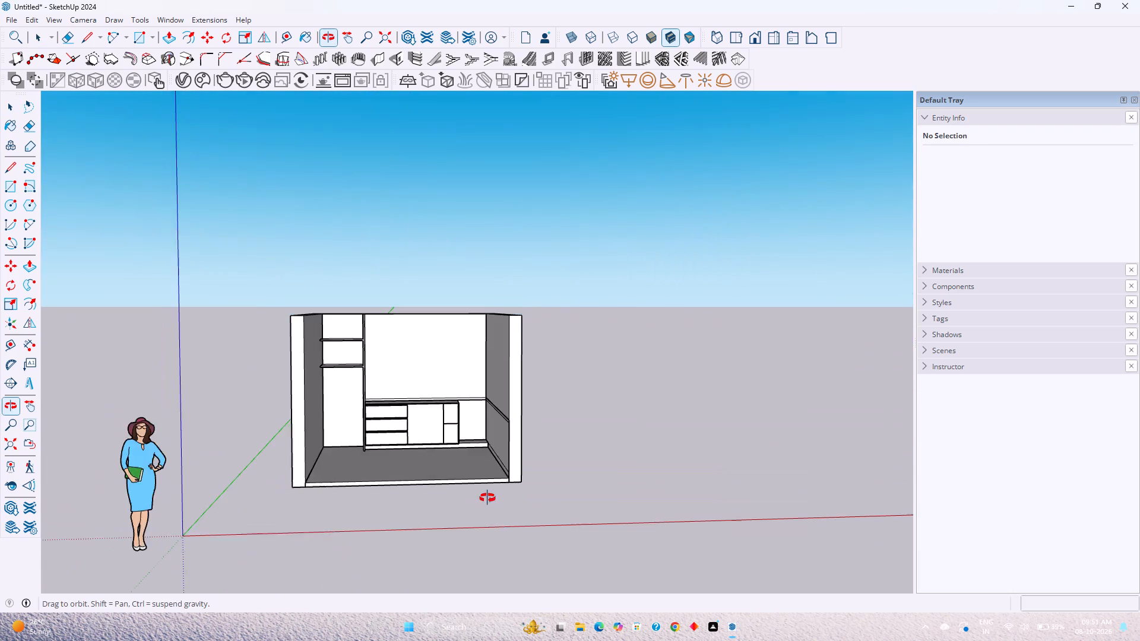
middle_click_drag(487, 498, 570, 489)
scroll(432, 450, "up", 9)
middle_click_drag(564, 433, 451, 440, "shift")
scroll(398, 477, "up", 8)
middle_click_drag(396, 472, 319, 462, "shift")
scroll(315, 455, "down", 2)
middle_click_drag(315, 455, 306, 496)
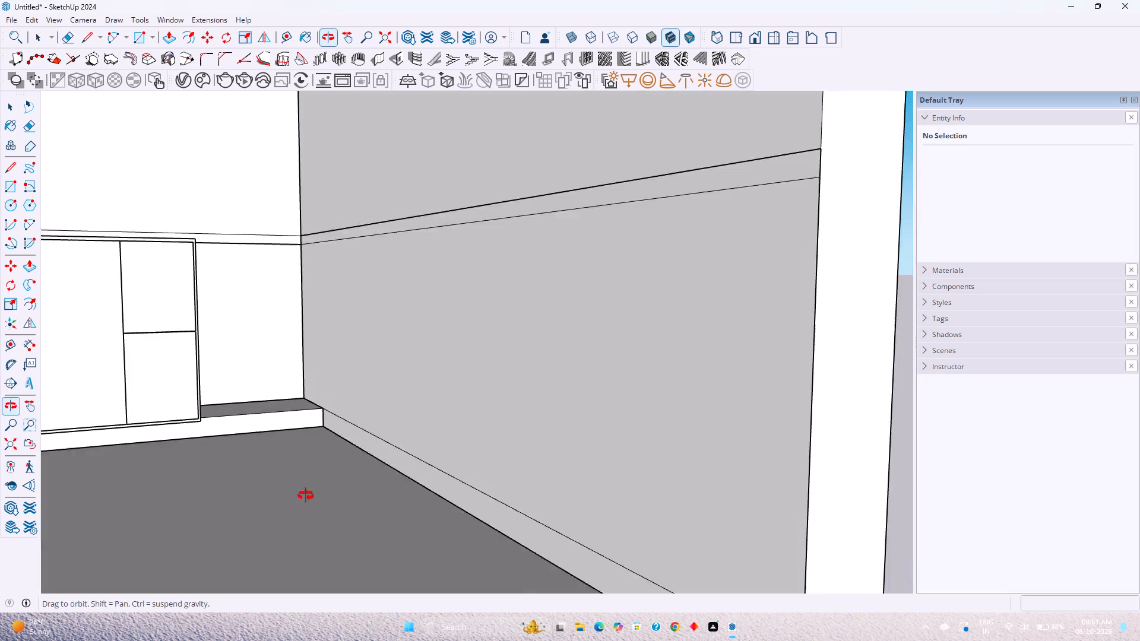
middle_click_drag(306, 496, 365, 461)
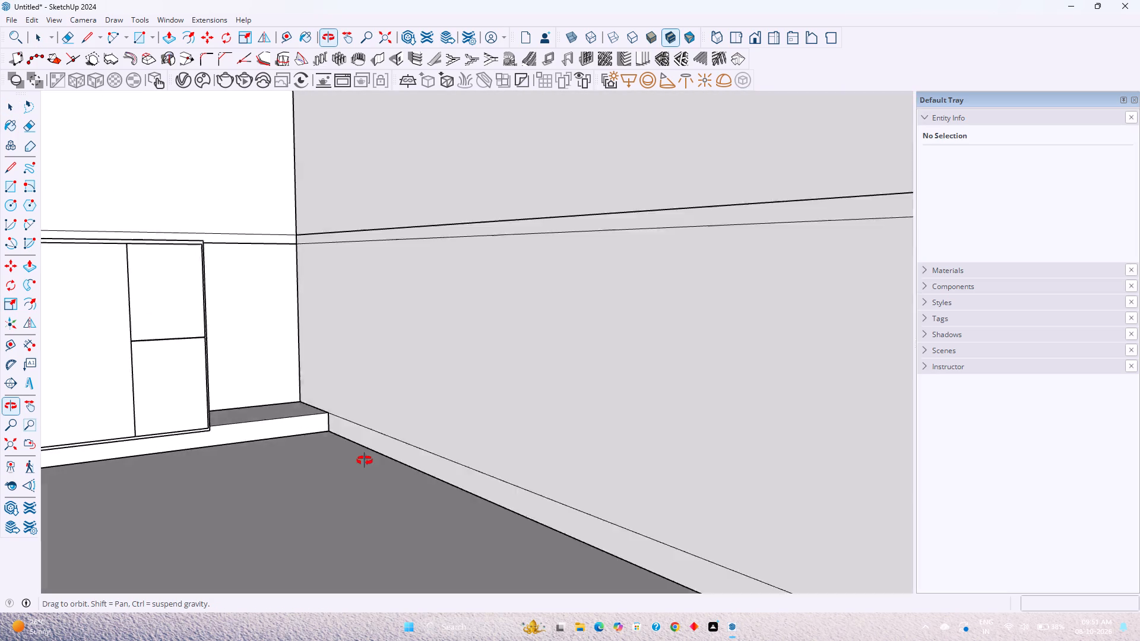
middle_click_drag(365, 461, 395, 505)
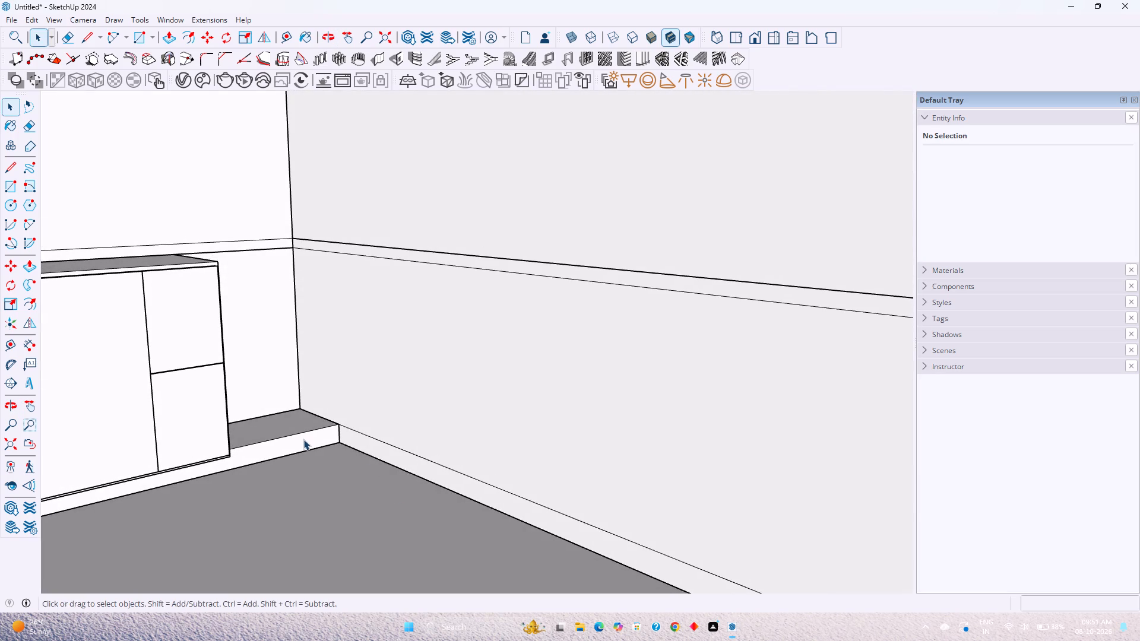
Explode the back-wall group and delete its large wall face above the counter line.
left_click(303, 441)
right_click(303, 441)
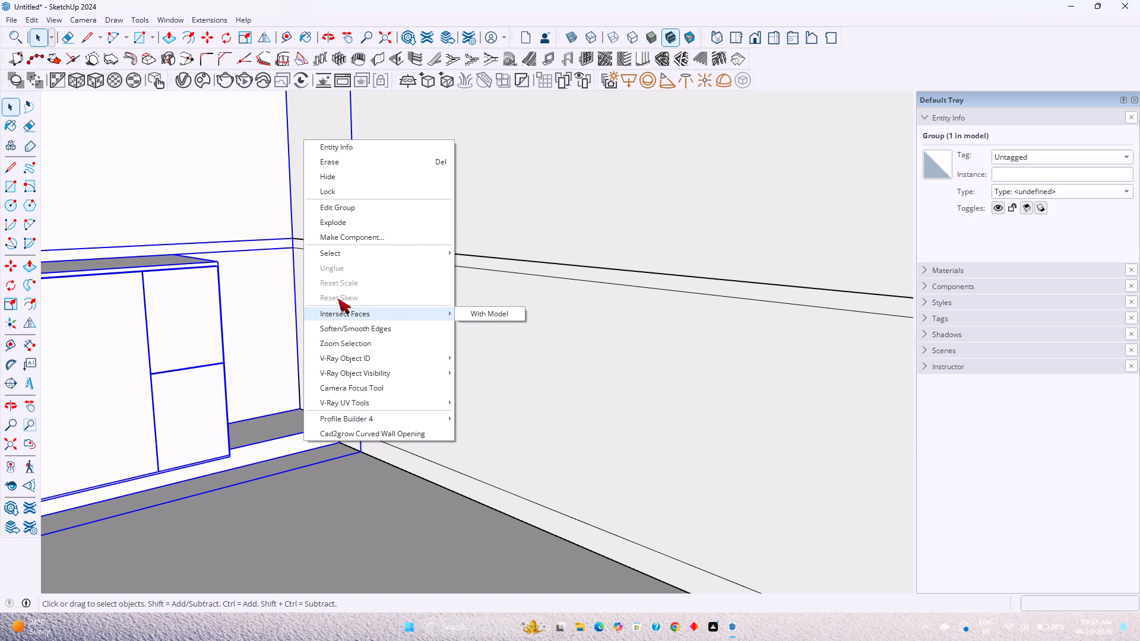
left_click(342, 221)
scroll(324, 337, "down", 5)
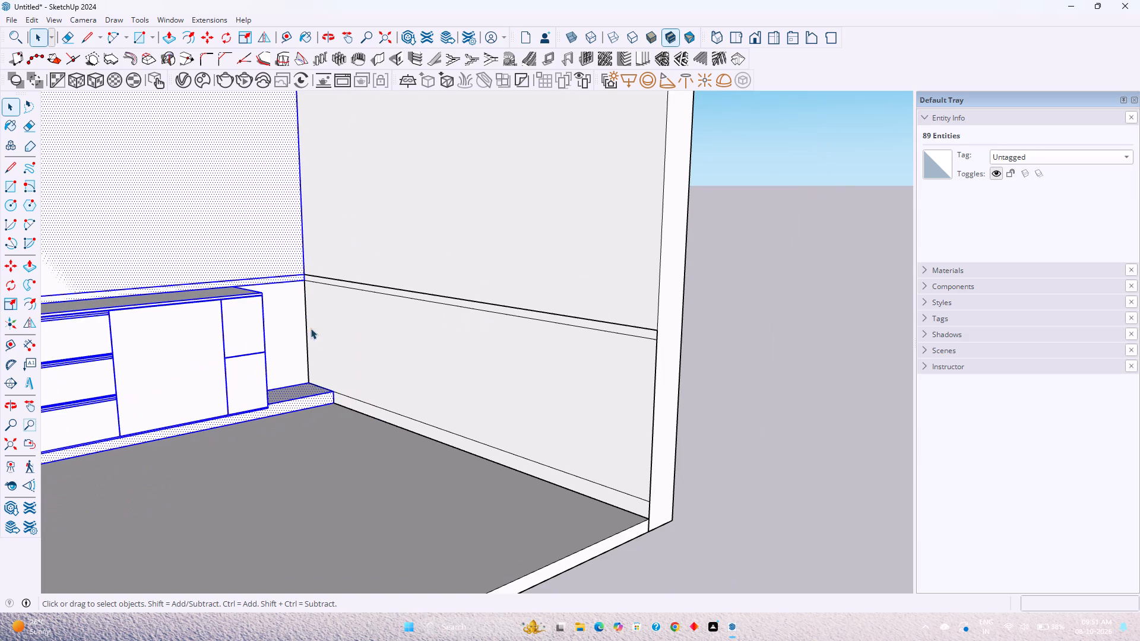
left_click(243, 217)
key("Delete")
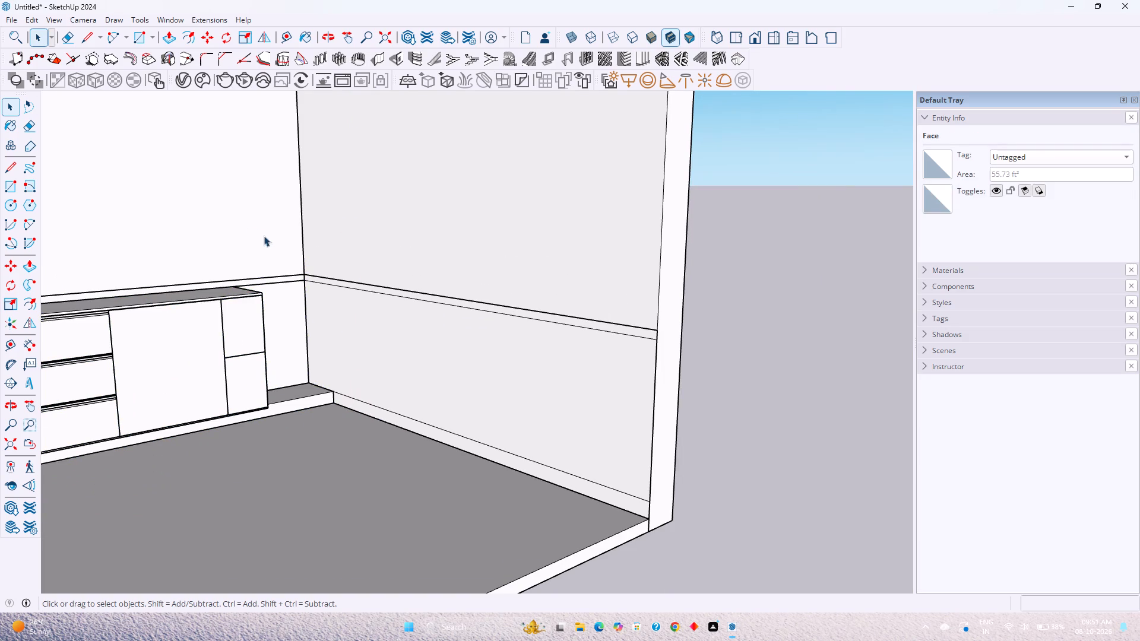
Explode the side-wall group that holds the skirting and counter lines.
scroll(265, 237, "down", 2)
middle_click_drag(284, 342, 258, 460)
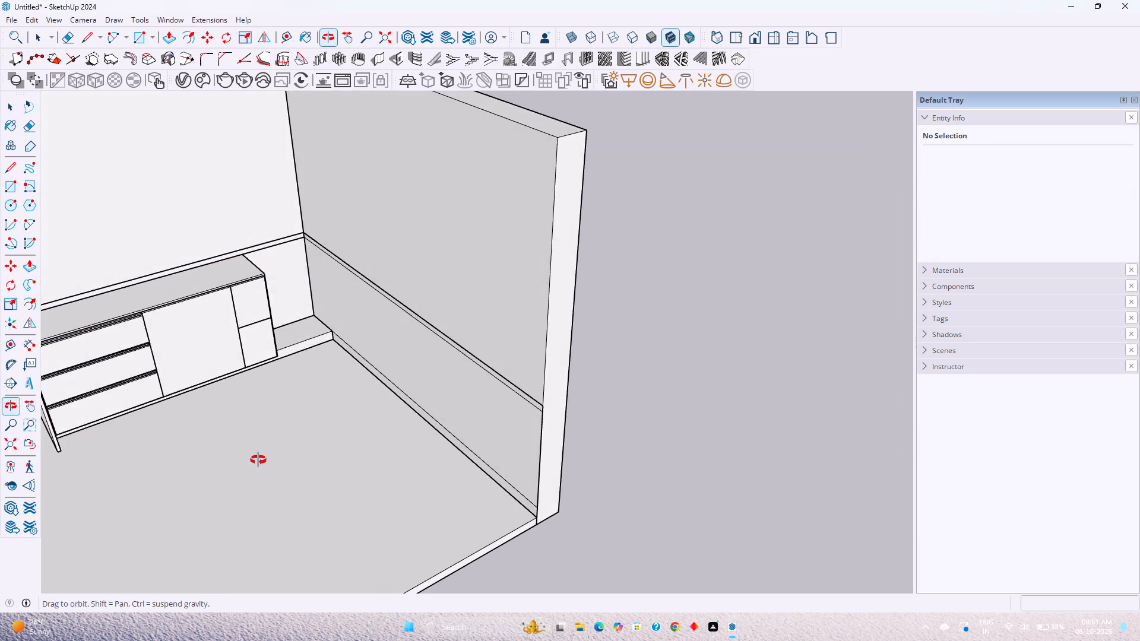
middle_click_drag(258, 460, 355, 380)
left_click(388, 373)
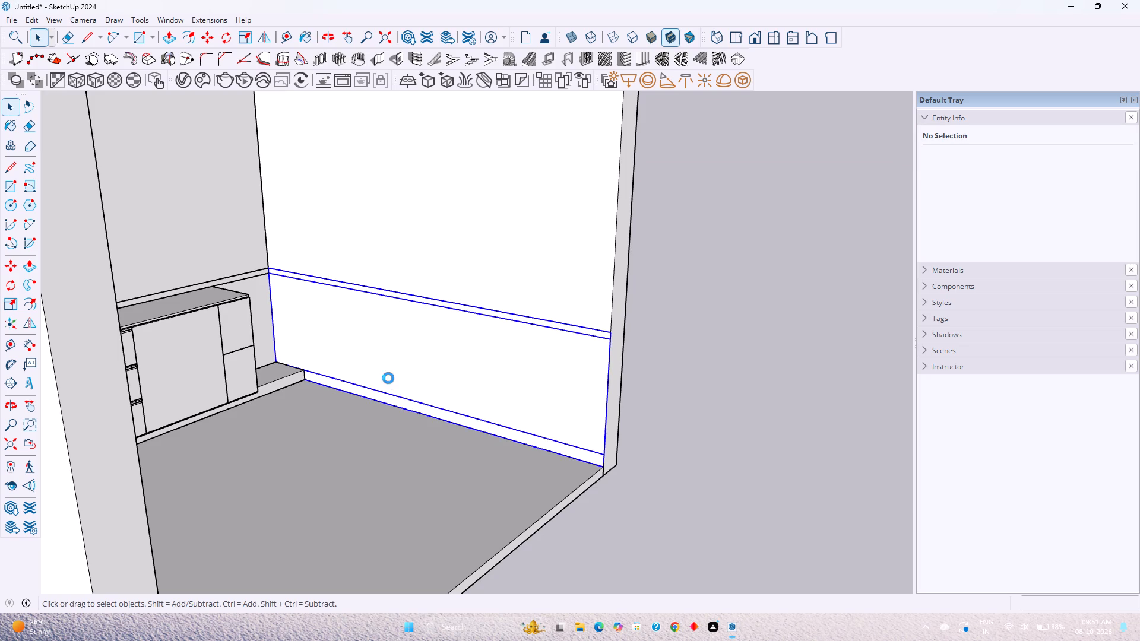
right_click(388, 378)
right_click(400, 313)
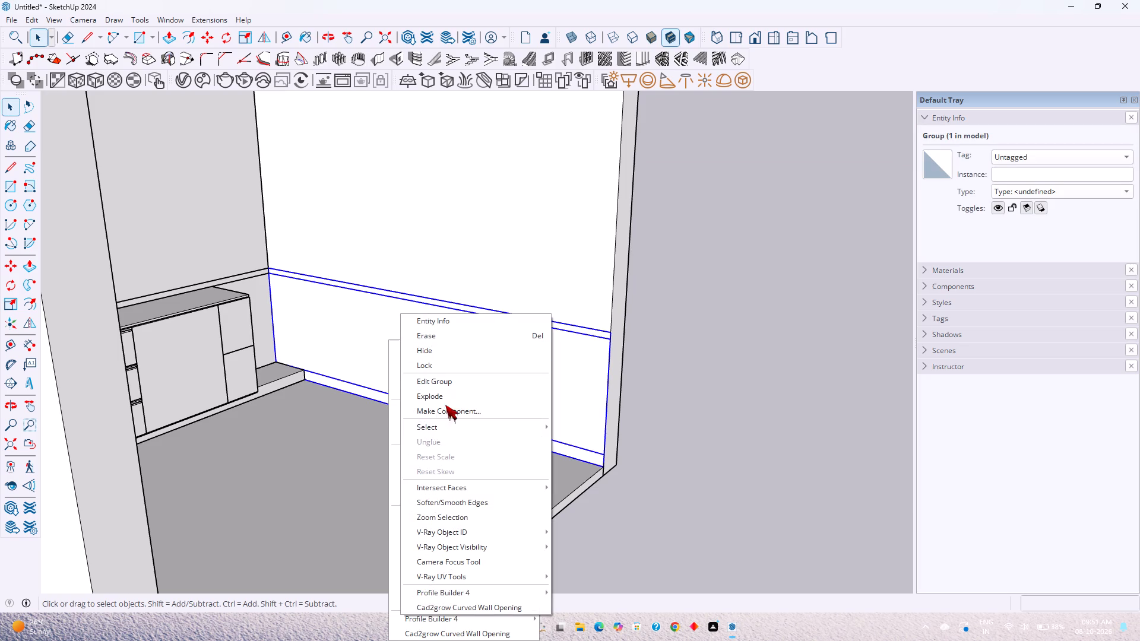
left_click(444, 396)
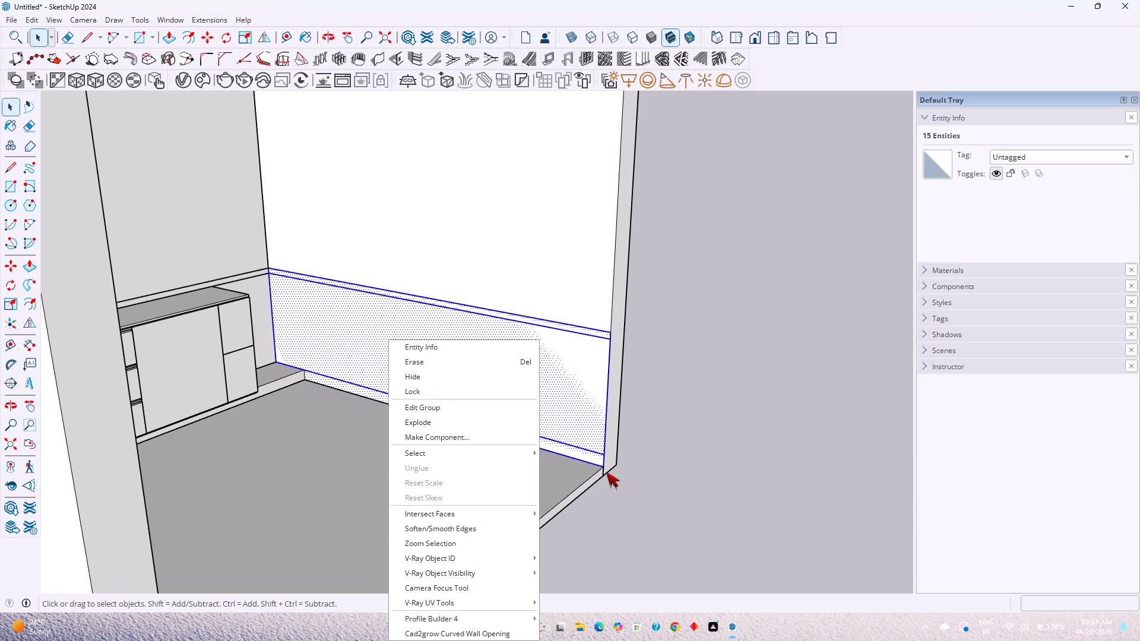
left_click(687, 498)
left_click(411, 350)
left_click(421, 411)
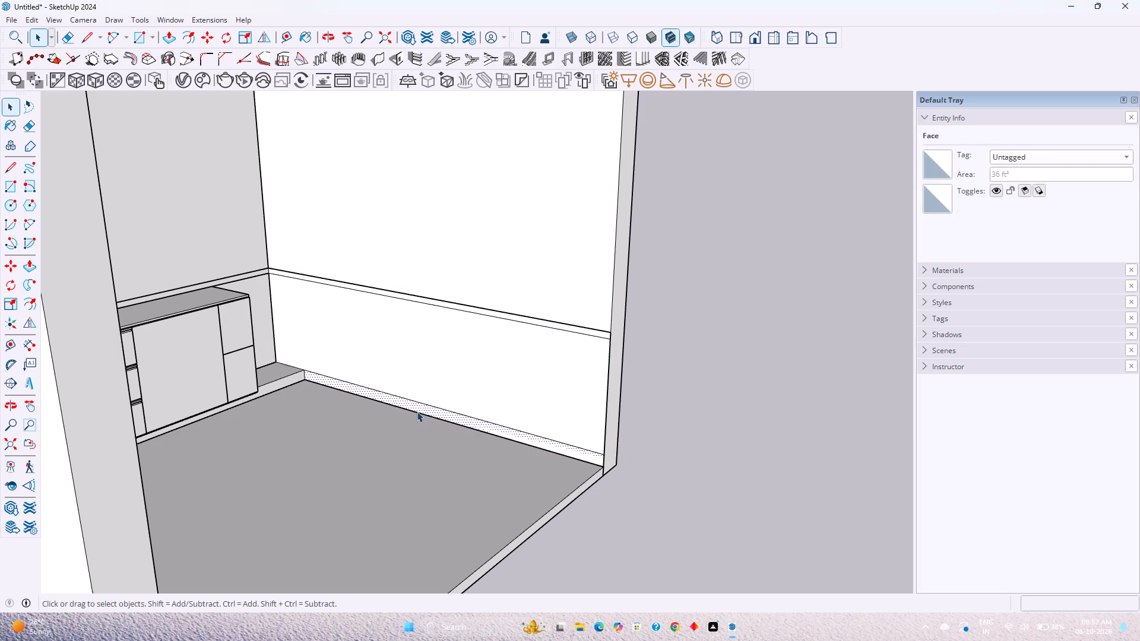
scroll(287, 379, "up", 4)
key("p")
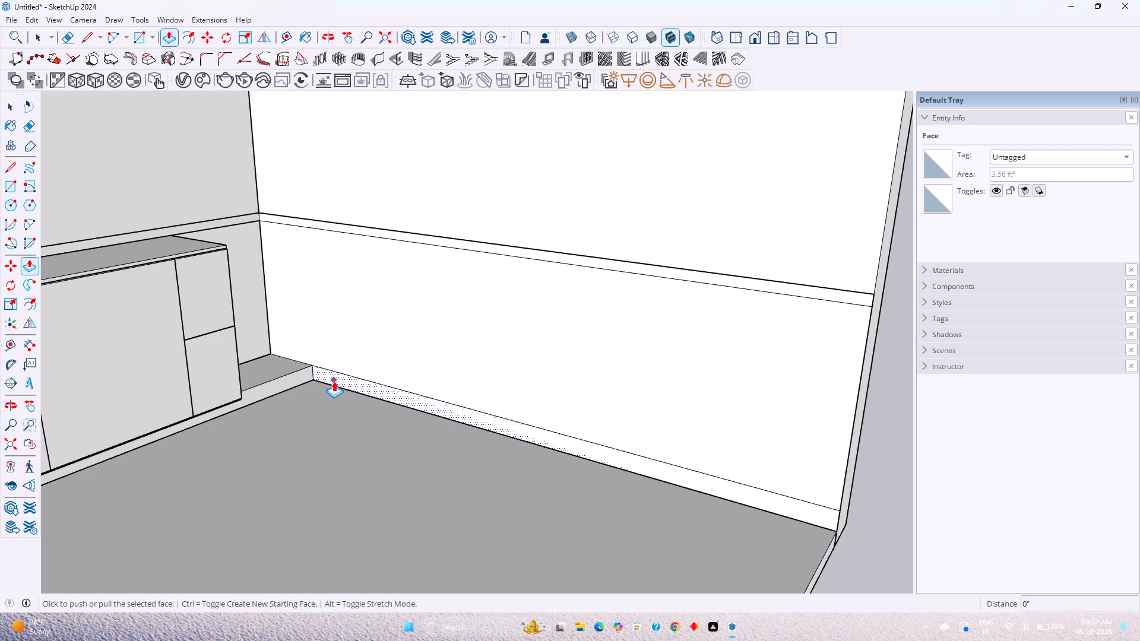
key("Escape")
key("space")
Measure the gap between the end of the back-wall cabinet top and the room corner.
scroll(345, 396, "down", 5)
middle_click_drag(406, 423, 287, 405)
scroll(378, 332, "up", 2)
middle_click_drag(362, 316, 369, 472)
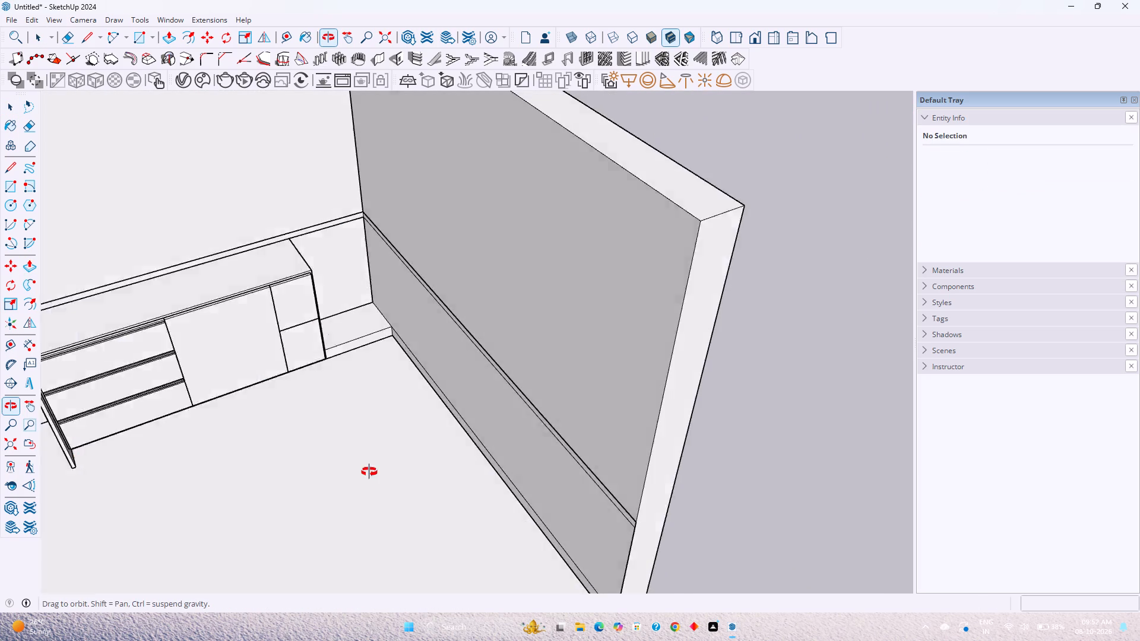
middle_click_drag(369, 472, 363, 472)
left_click(26, 348)
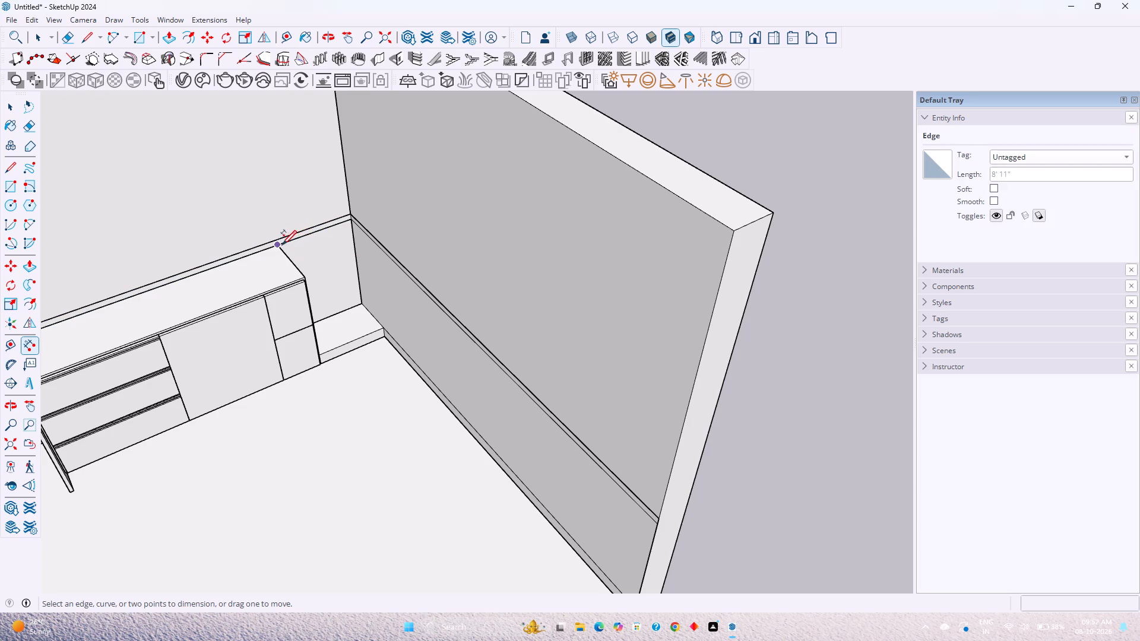
left_click(282, 244)
left_click(354, 221)
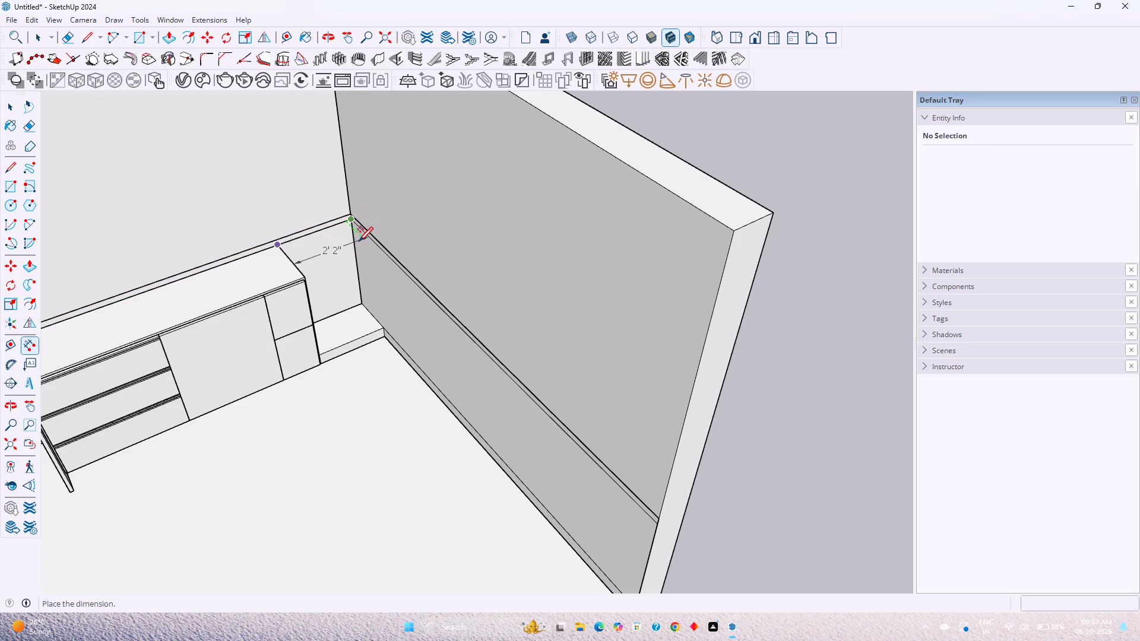
key("Escape")
key("space")
key("Escape")
Extrude the side-wall face between the skirting and counter lines 2' 2", to the back-wall cabinet's top front corner.
middle_click_drag(358, 335, 384, 264)
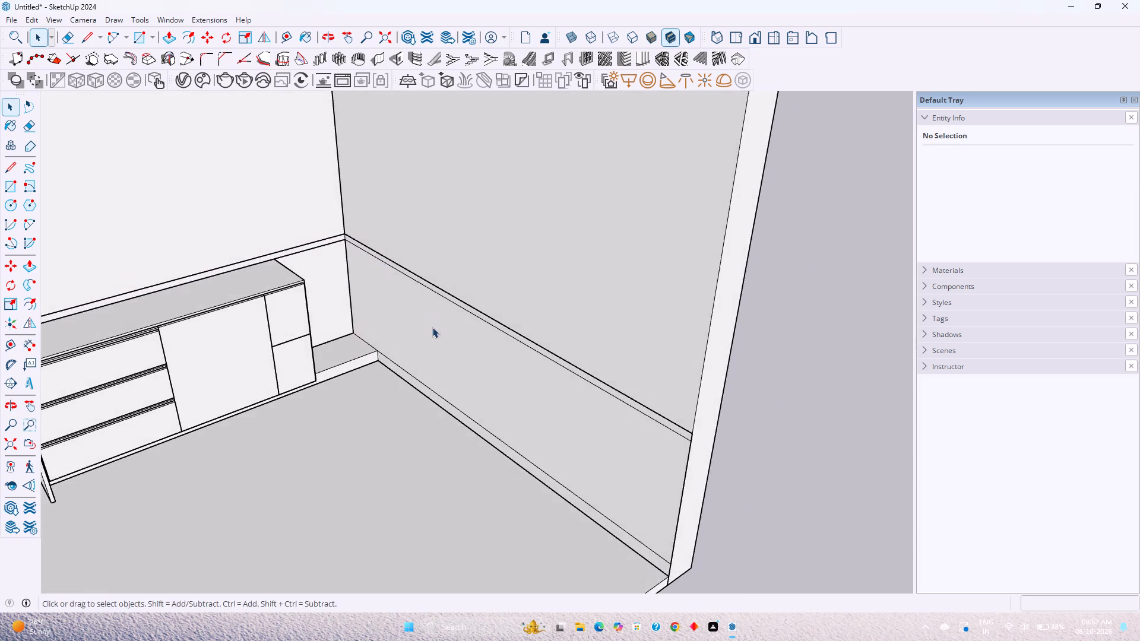
scroll(432, 327, "up", 1)
middle_click_drag(434, 332, 433, 286)
key("p")
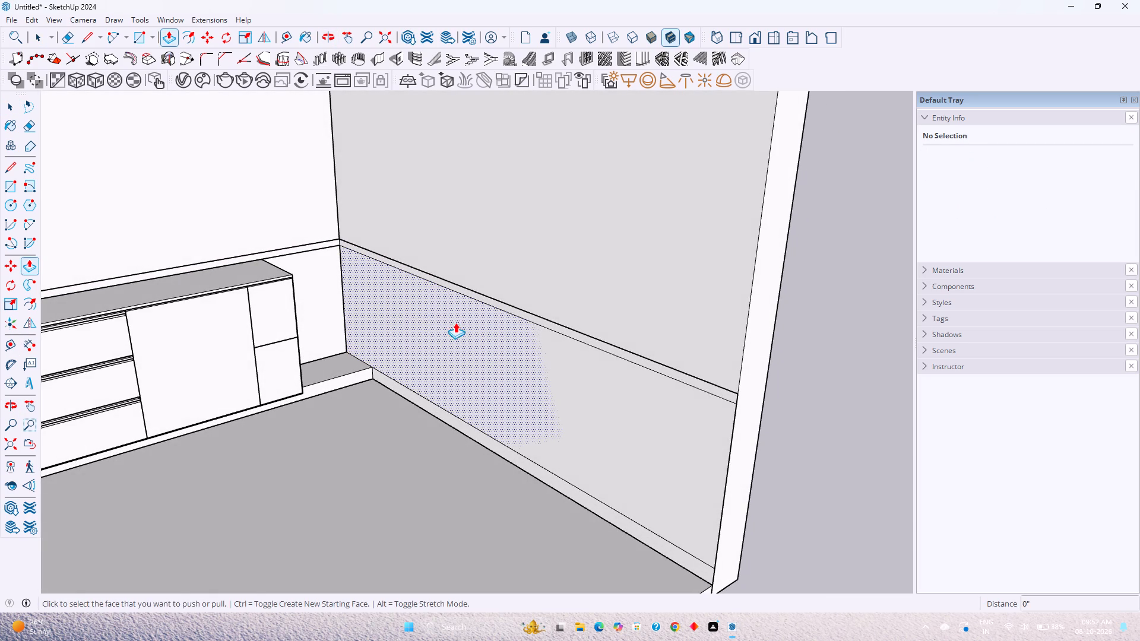
left_click(458, 330)
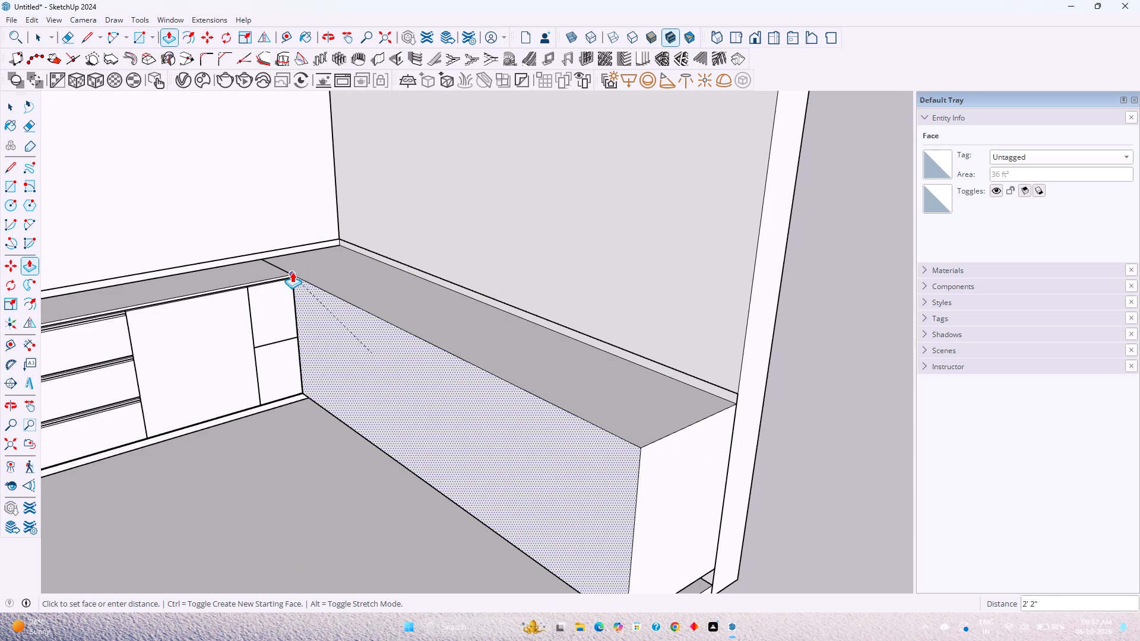
left_click(292, 272)
Examine the corner joint between the back-wall cabinet and the side-wall block, and the block's open end.
middle_click_drag(305, 345, 352, 443)
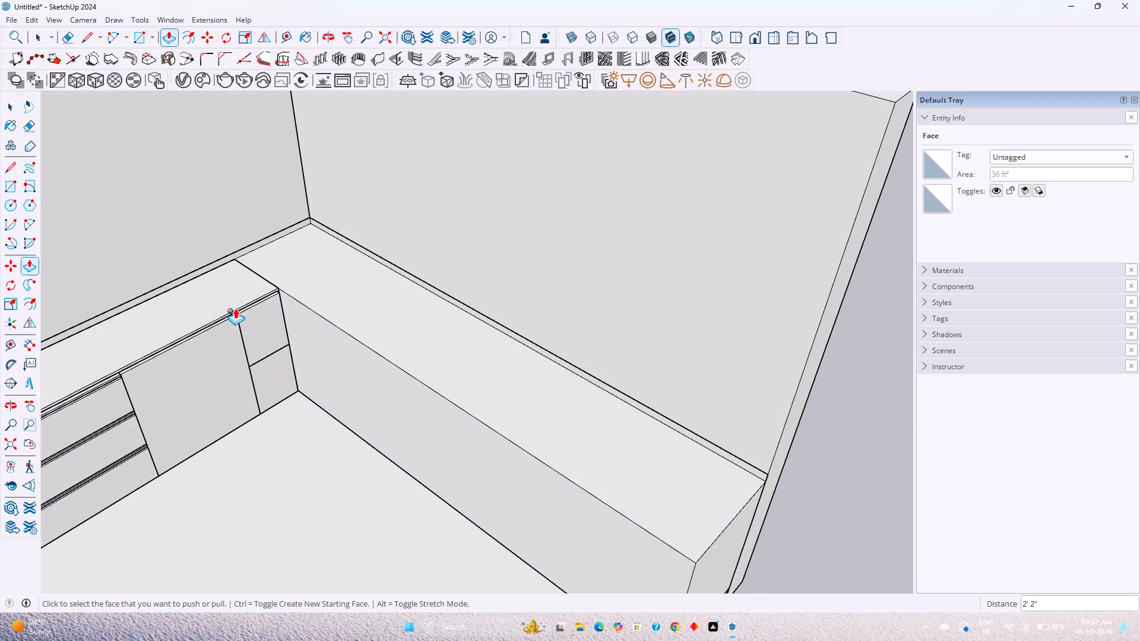
key("space")
scroll(264, 277, "up", 9)
left_click(252, 280)
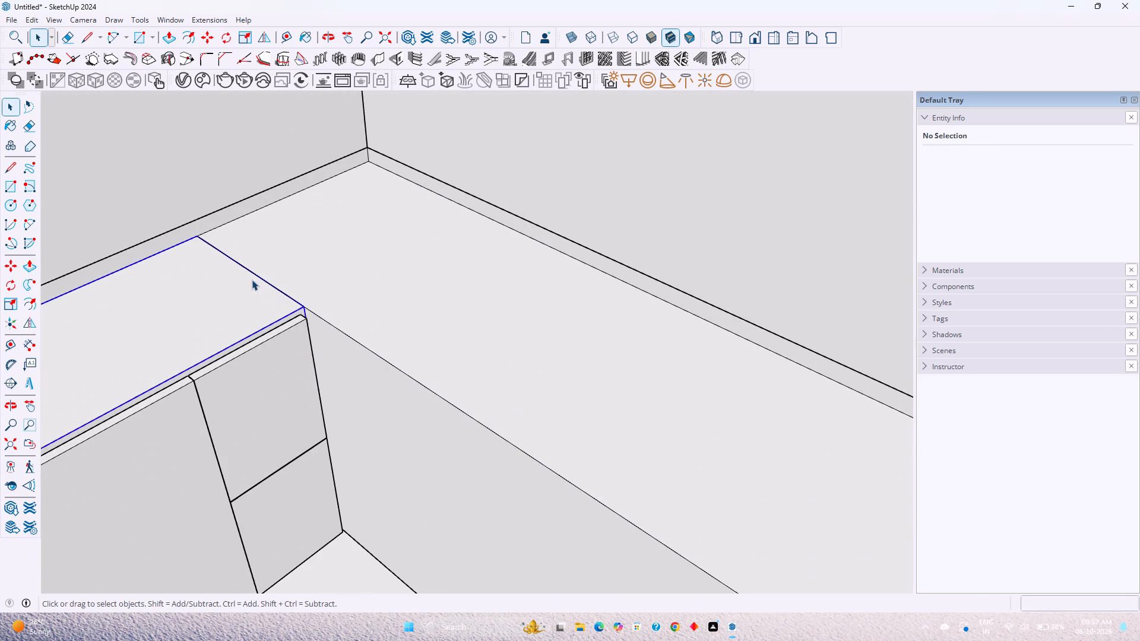
middle_click_drag(251, 316, 179, 255)
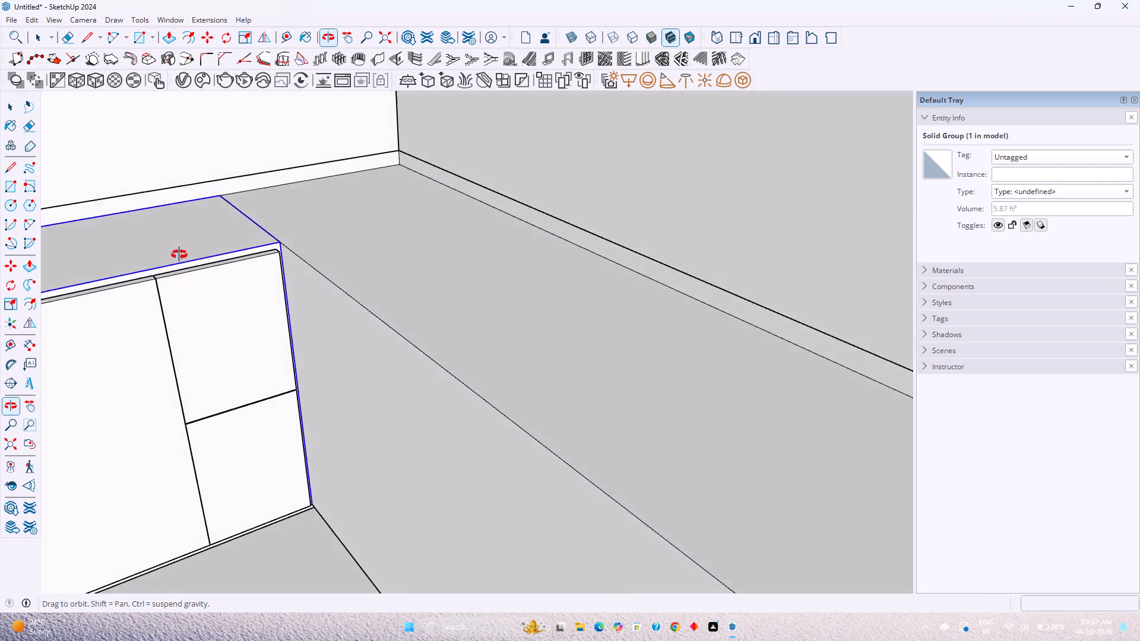
middle_click_drag(179, 255, 245, 379)
scroll(240, 369, "up", 1)
scroll(237, 312, "up", 2)
scroll(322, 412, "down", 3)
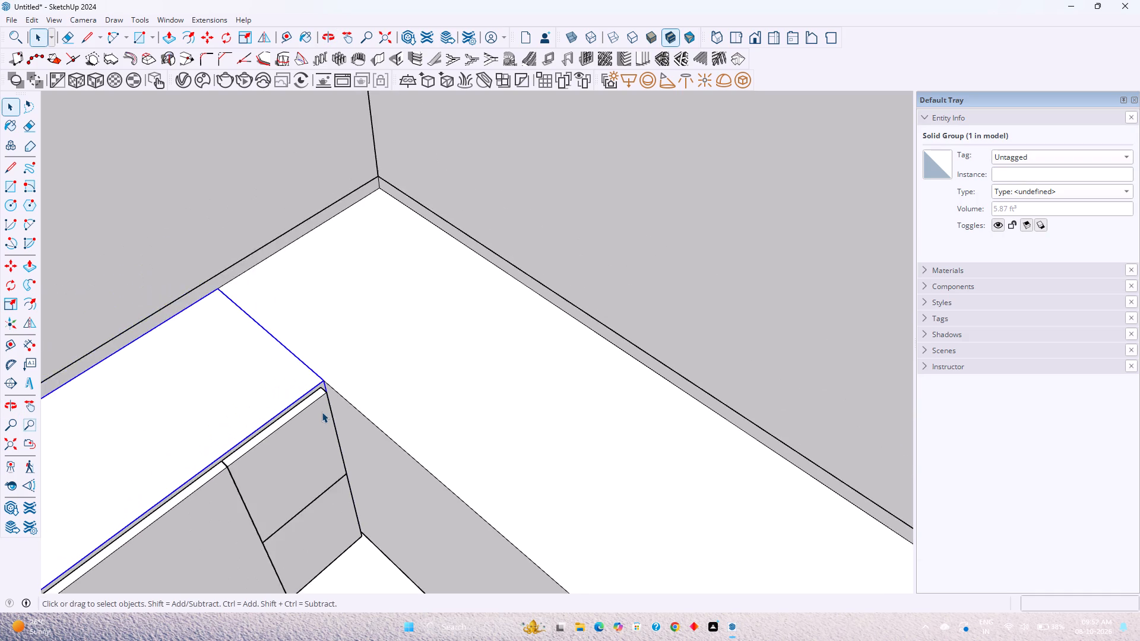
scroll(322, 412, "down", 3)
middle_click_drag(322, 411, 324, 300)
scroll(360, 331, "down", 11)
scroll(360, 331, "up", 1)
scroll(360, 331, "down", 4)
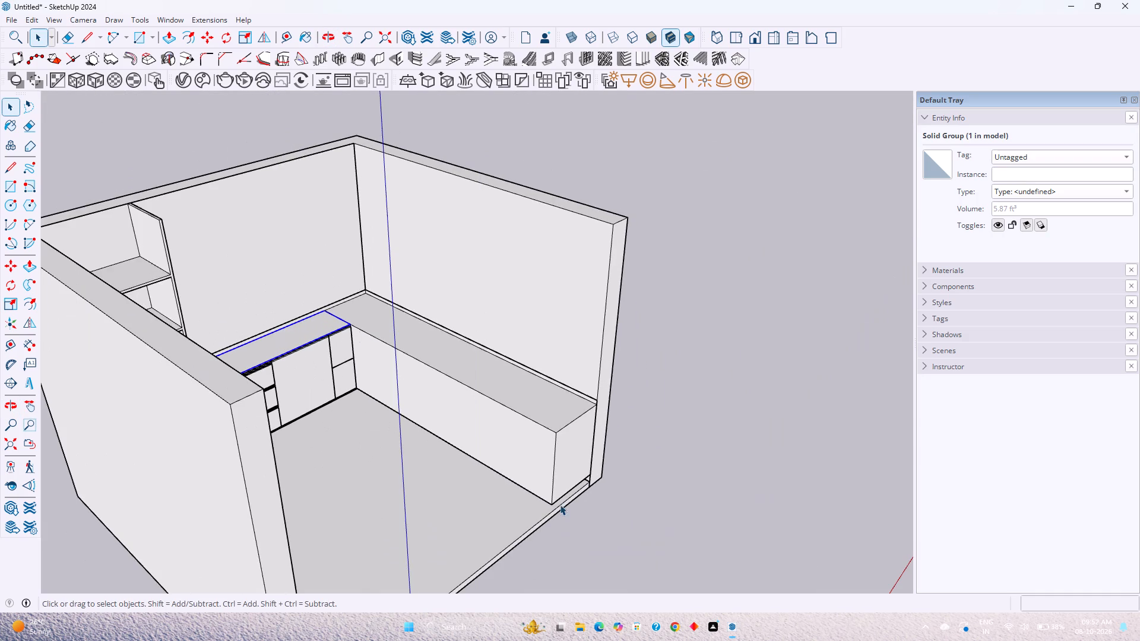
left_click(648, 542)
Extrude the side-wall skirting face beneath the block out to the block's lower front edge.
middle_click_drag(536, 471, 518, 331)
scroll(570, 490, "up", 5)
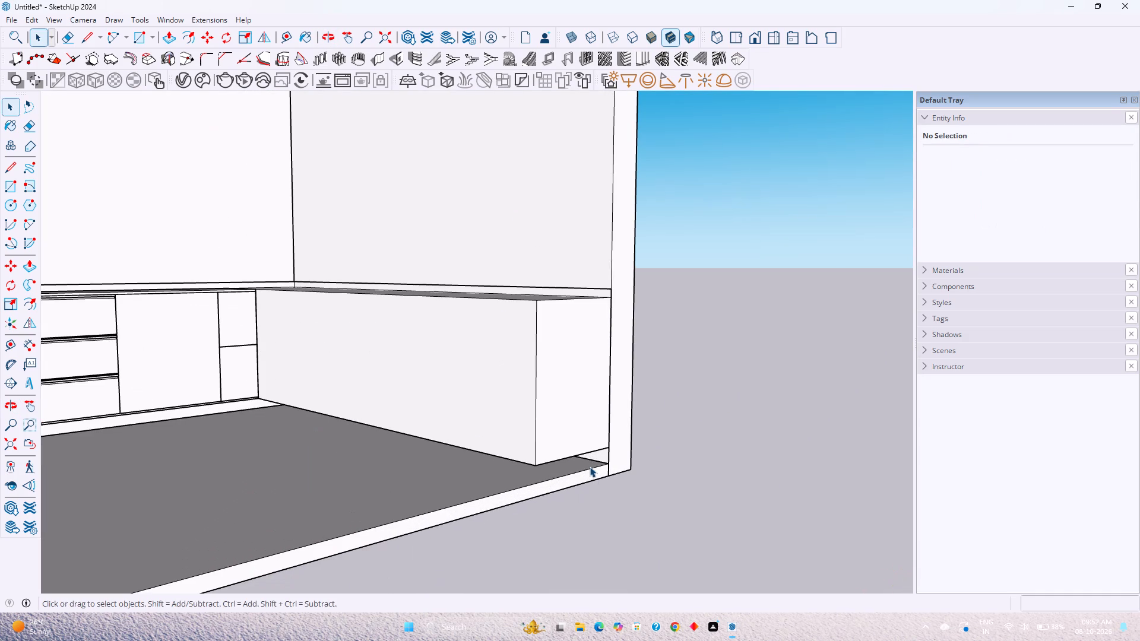
scroll(538, 453, "down", 2)
middle_click_drag(538, 453, 398, 481)
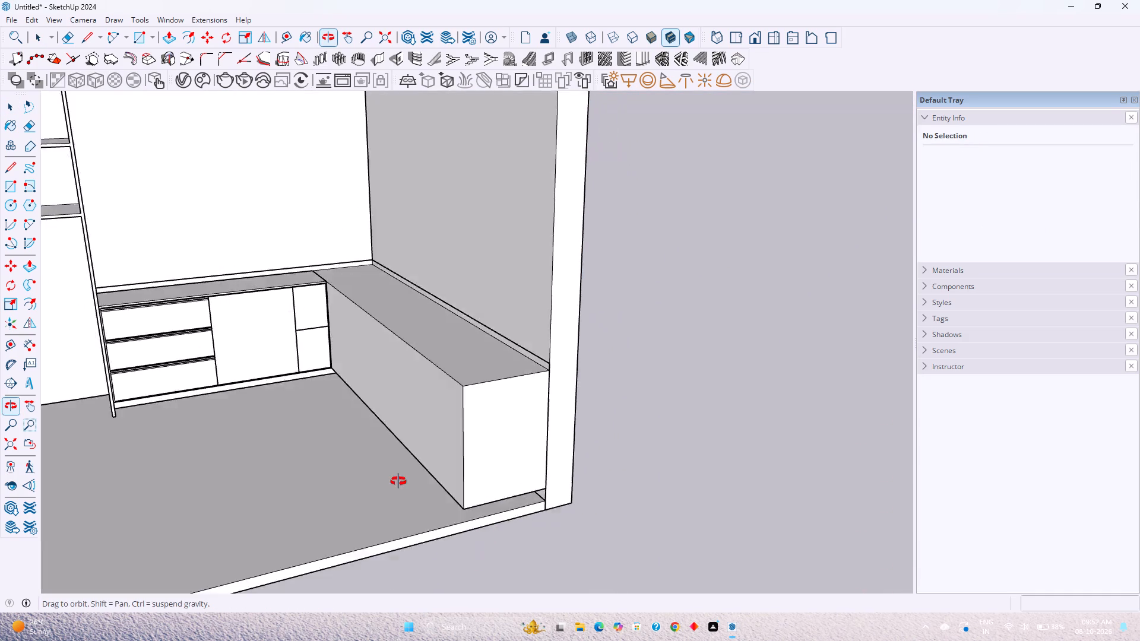
middle_click_drag(398, 481, 409, 451)
scroll(539, 454, "up", 9)
middle_click_drag(487, 477, 502, 462)
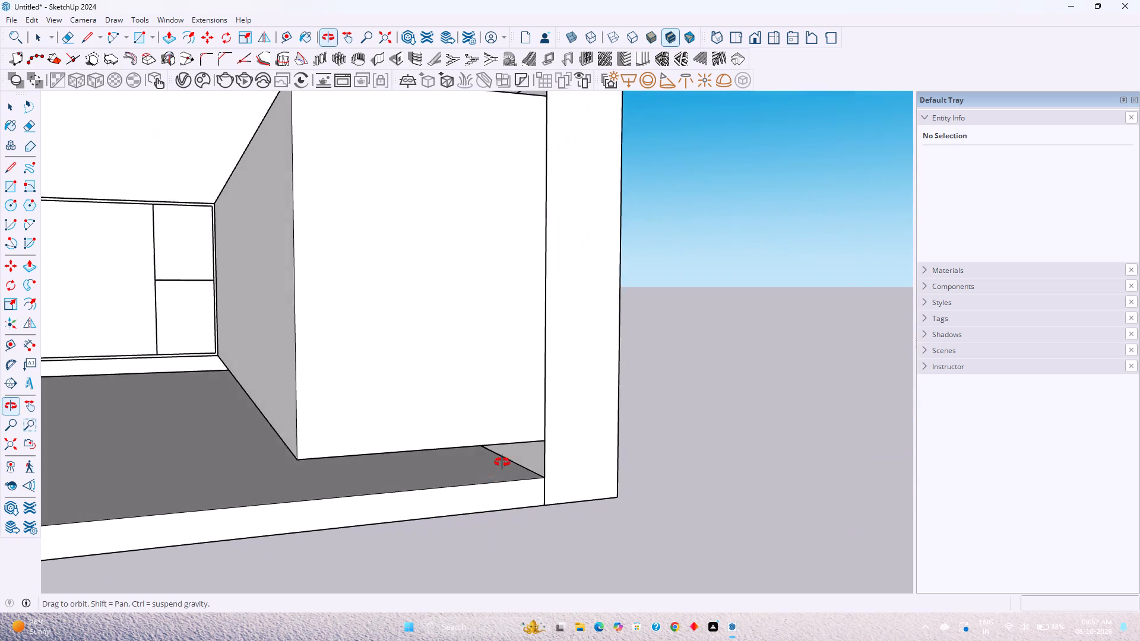
middle_click_drag(502, 462, 503, 461)
key("p")
left_click(530, 453)
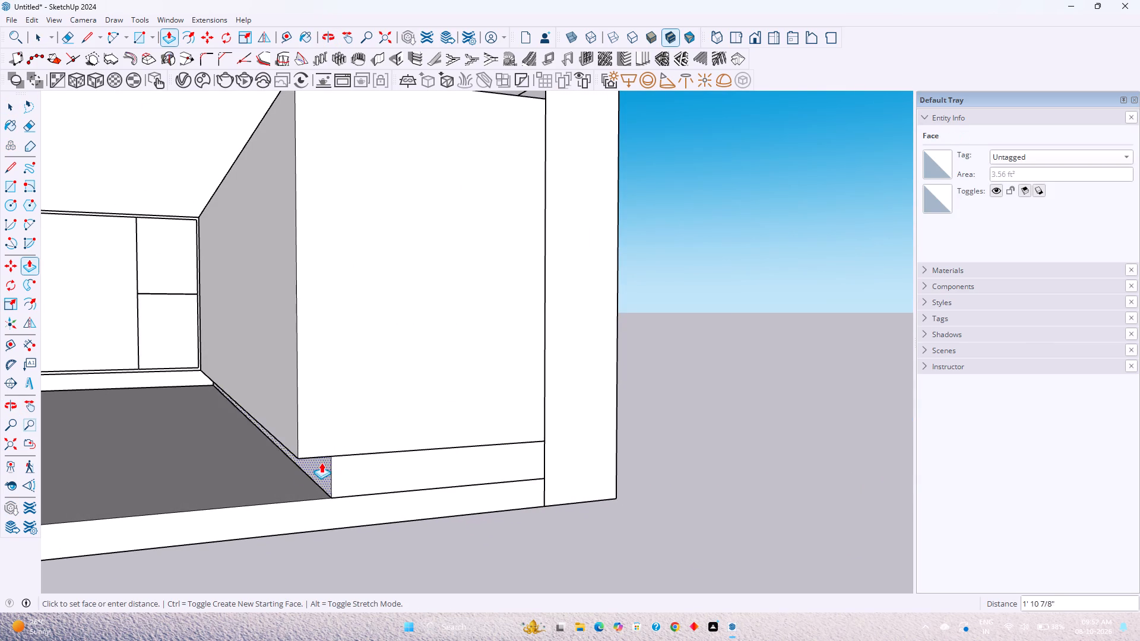
left_click(299, 457)
Push the front face of the side-wall plinth back by 4" as a toe-kick recess.
left_click(290, 469)
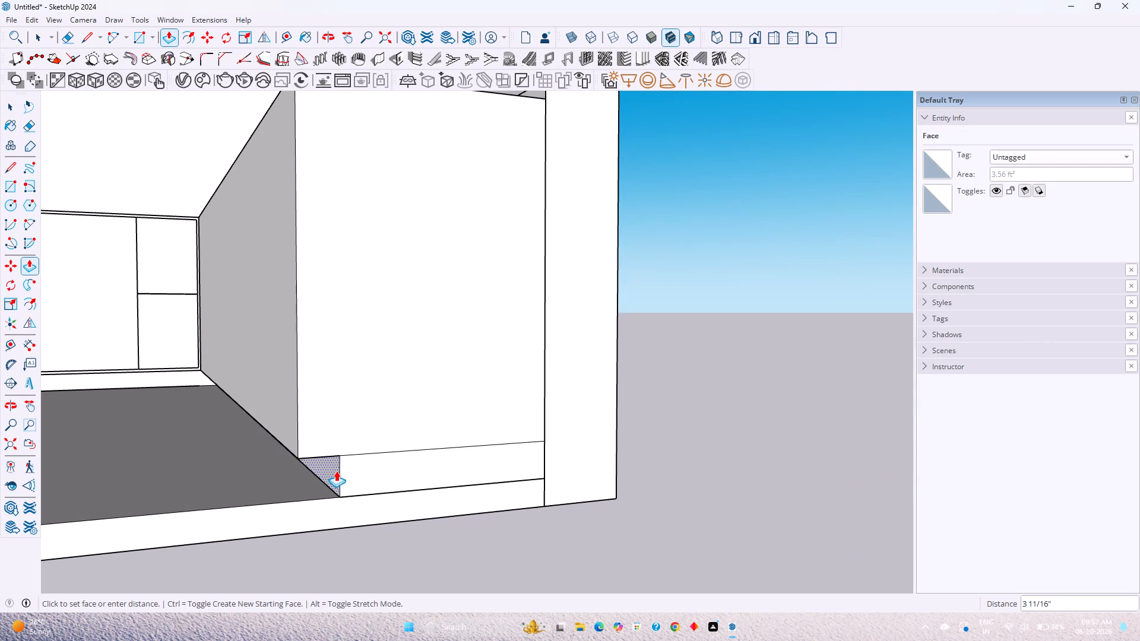
key("4")
key("Return")
key("space")
Examine the recessed plinth along the side-wall block and where it meets the back-wall plinth.
scroll(343, 465, "down", 5)
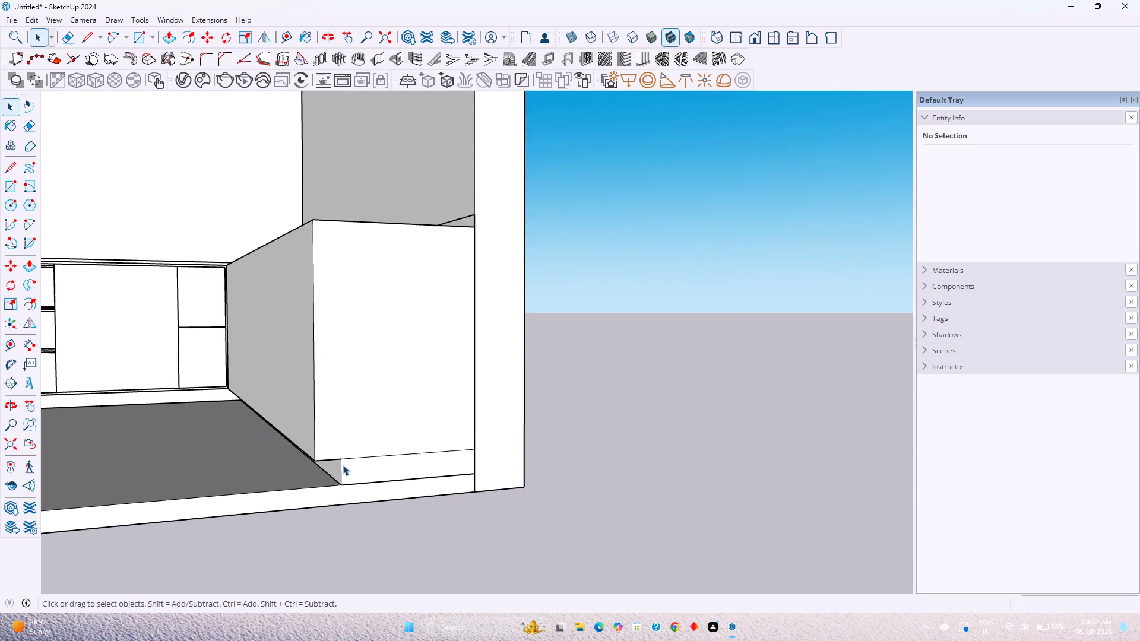
middle_click_drag(343, 465, 417, 531)
middle_click_drag(321, 480, 312, 398)
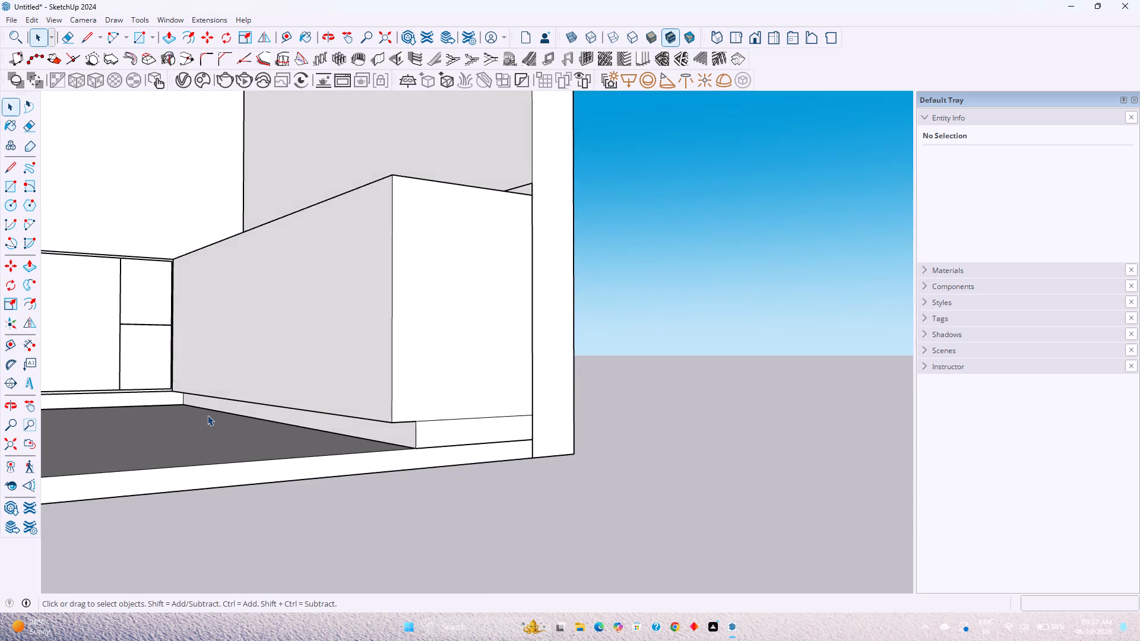
scroll(207, 415, "up", 3)
middle_click_drag(207, 415, 187, 486)
middle_click(187, 486)
scroll(194, 449, "down", 2)
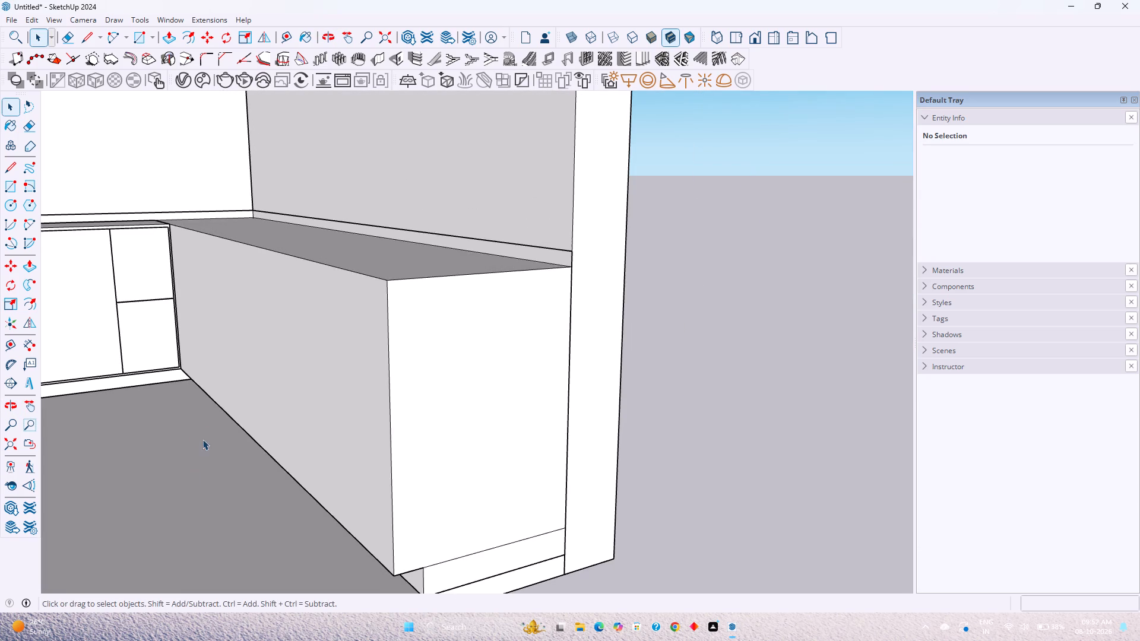
middle_click_drag(202, 439, 264, 459)
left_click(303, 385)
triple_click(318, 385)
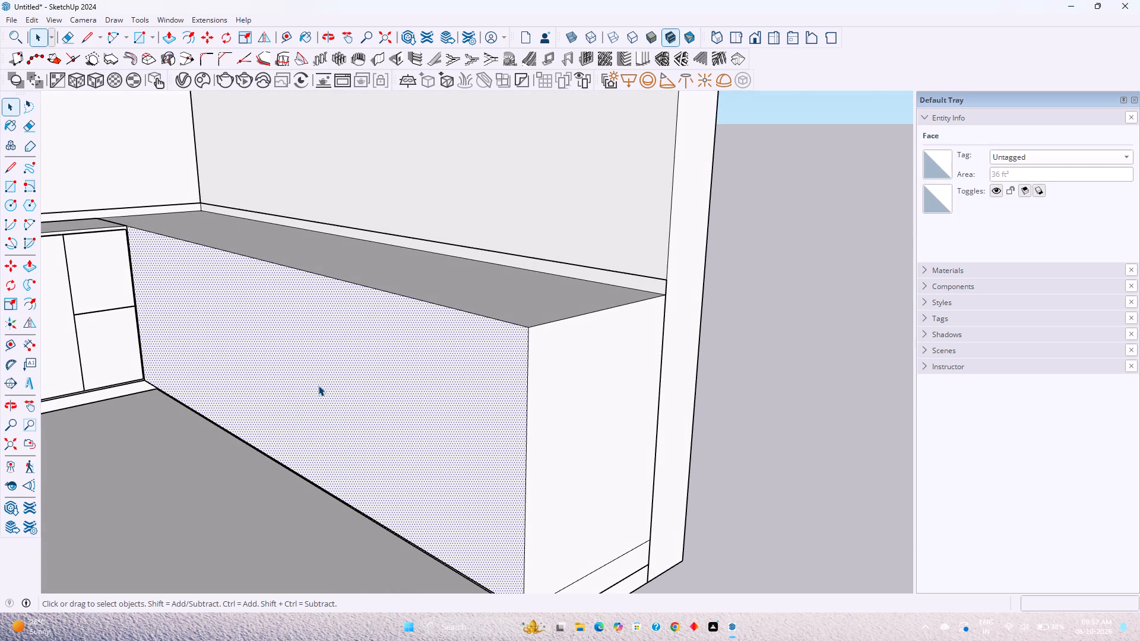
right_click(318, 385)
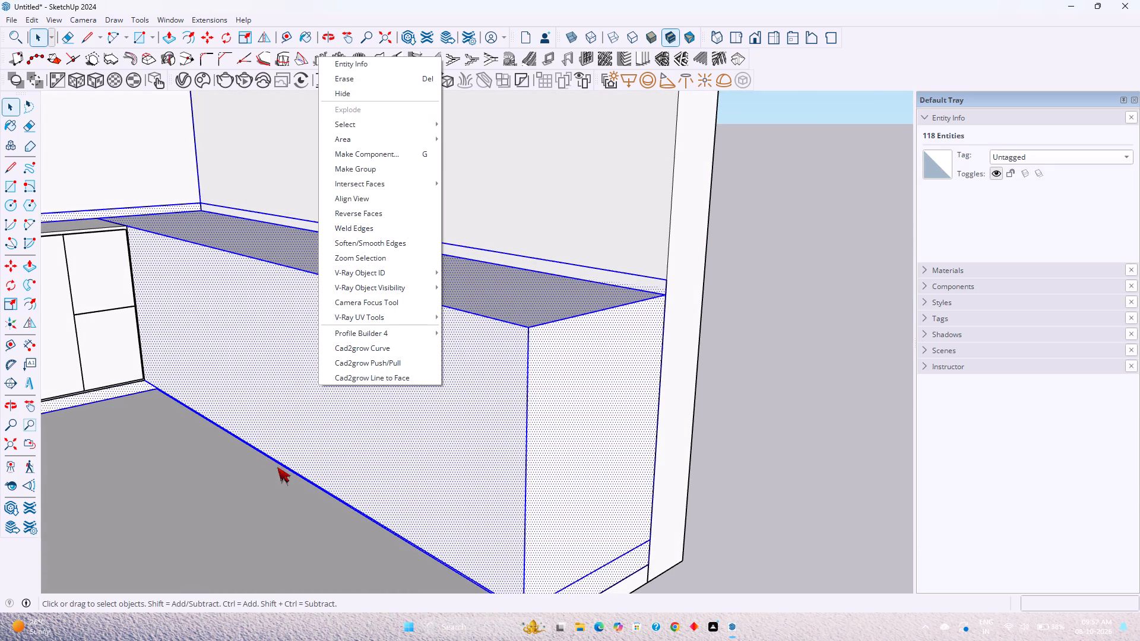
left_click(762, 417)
Inspect the L-shaped cabinet layout and check how the back-wall door panel and carcass are grouped.
middle_click_drag(323, 392, 323, 391, "shift")
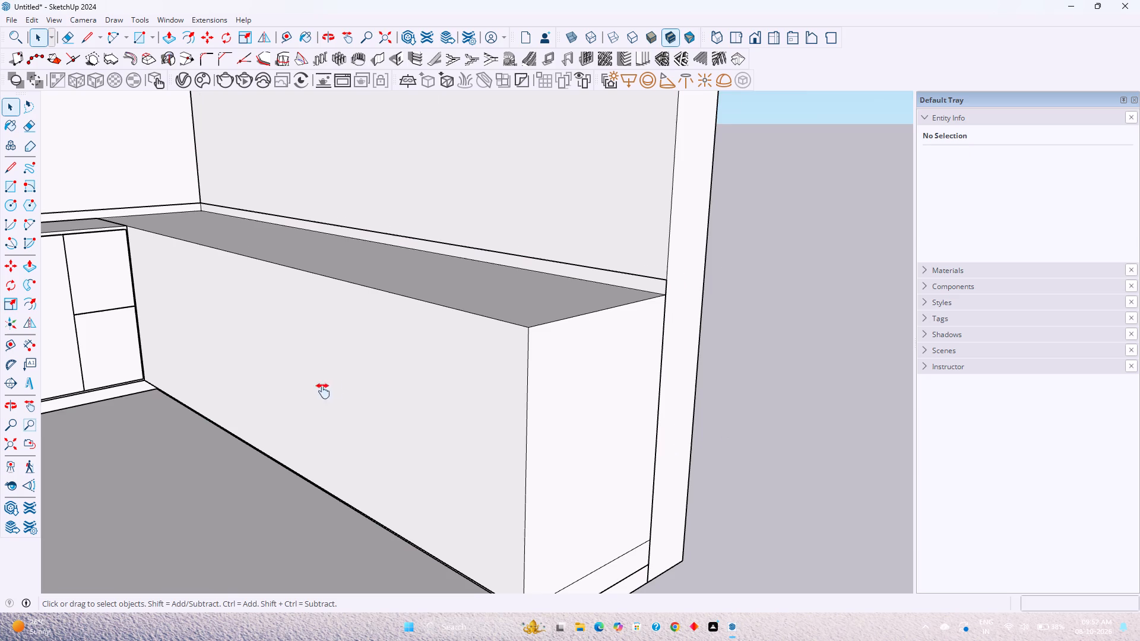
middle_click_drag(323, 391, 531, 358, "shift")
scroll(349, 385, "down", 1, "shift")
middle_click_drag(565, 357, 423, 433)
scroll(419, 429, "down", 6)
middle_click_drag(416, 418, 456, 475)
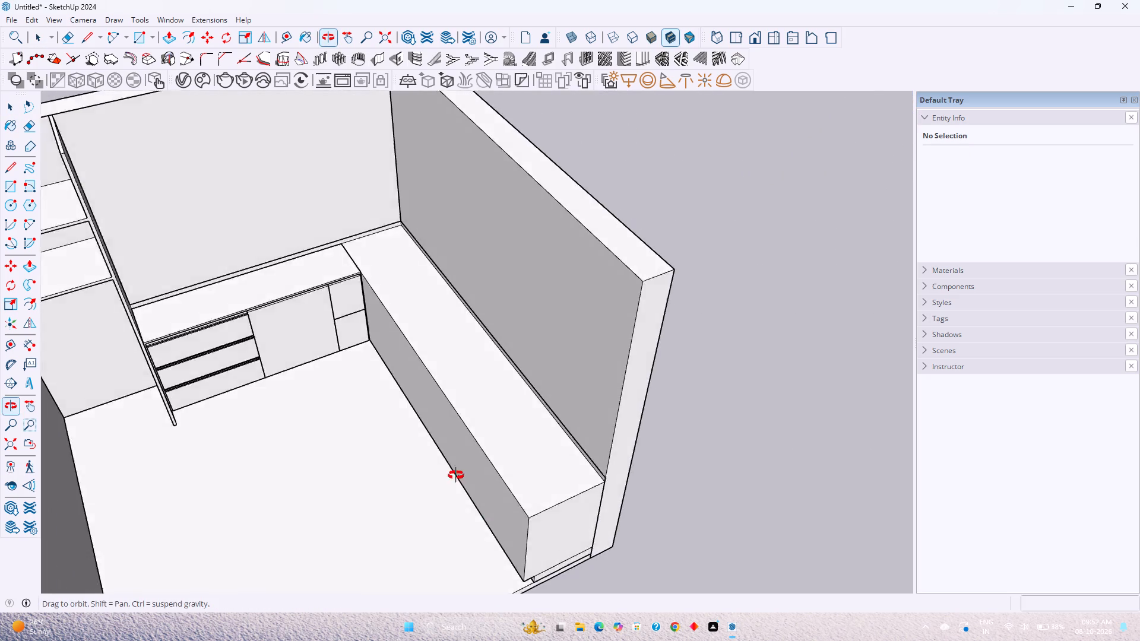
middle_click_drag(456, 475, 411, 363)
scroll(411, 362, "down", 4)
left_click(361, 338)
scroll(390, 326, "up", 5)
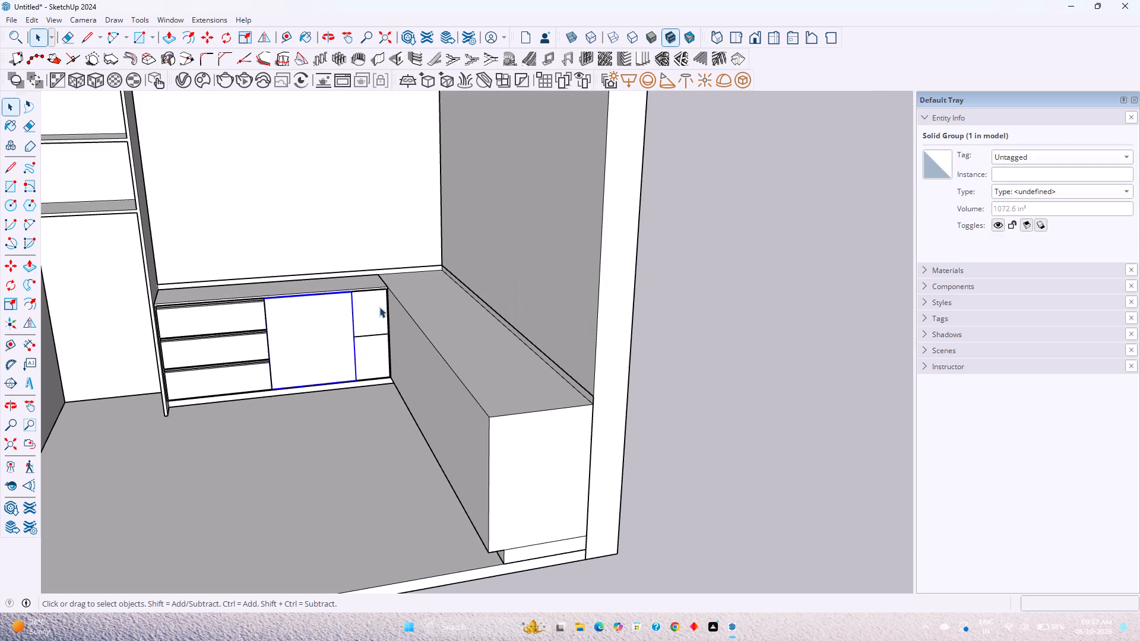
left_click(374, 286)
scroll(374, 286, "up", 4)
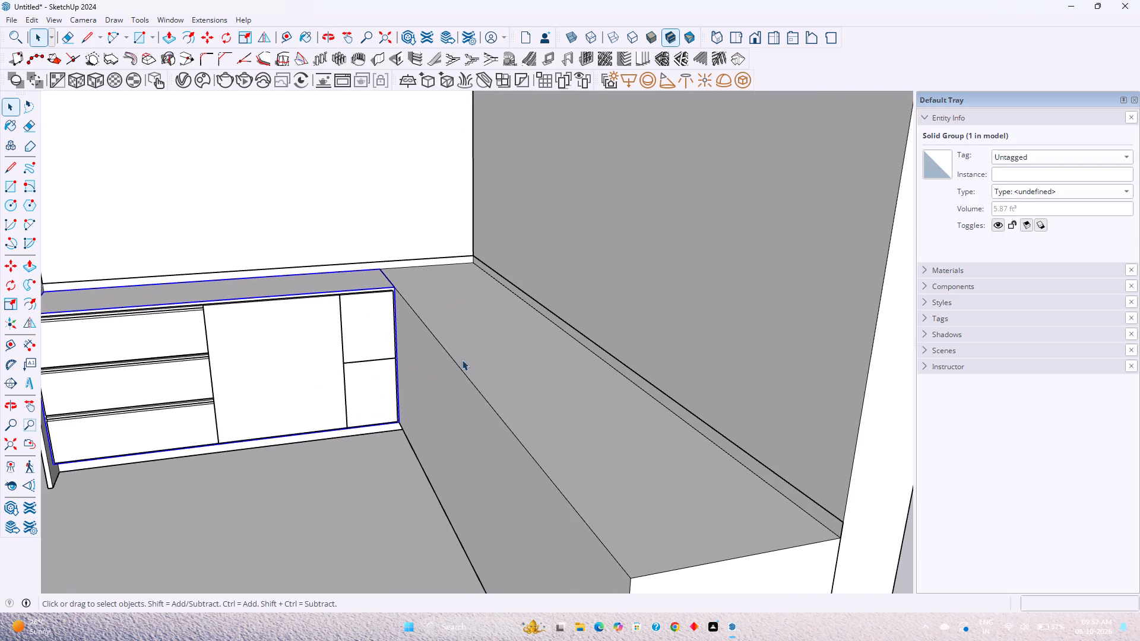
Undo the side-wall extrusions, including the ungrouped base cabinet block and its plinth.
left_click(484, 381)
triple_click(464, 418)
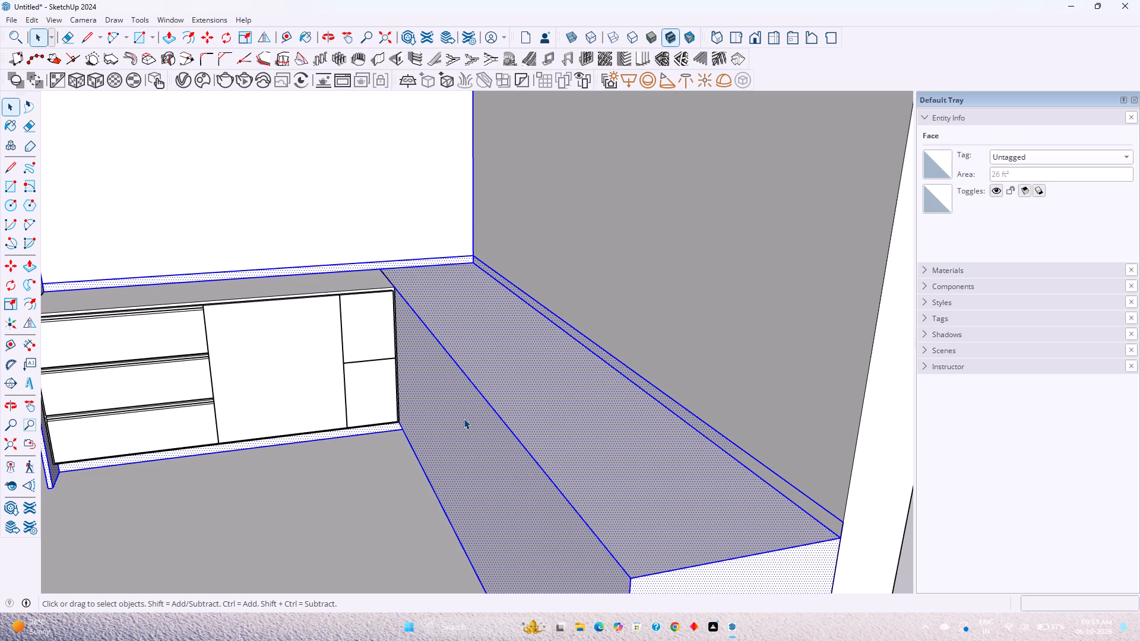
key("ctrl+z")
key("ctrl+z")
key("ctrl+z")
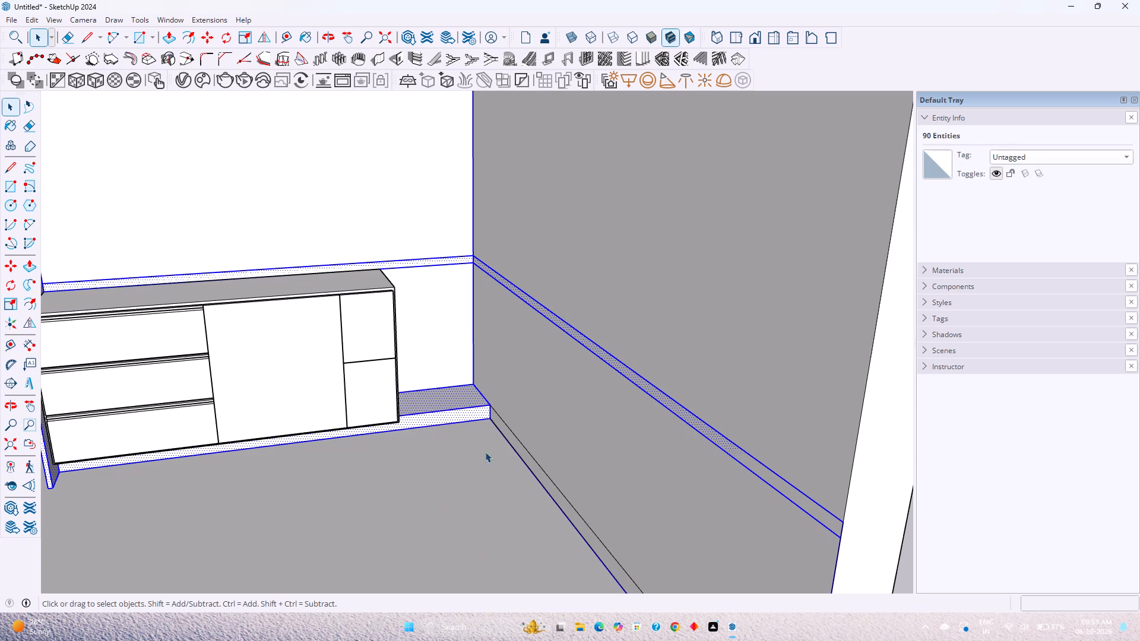
Group the lower side-wall face between the skirting and the counter-height band, together with its bounding edges.
left_click(552, 431)
double_click(564, 425)
right_click(564, 425)
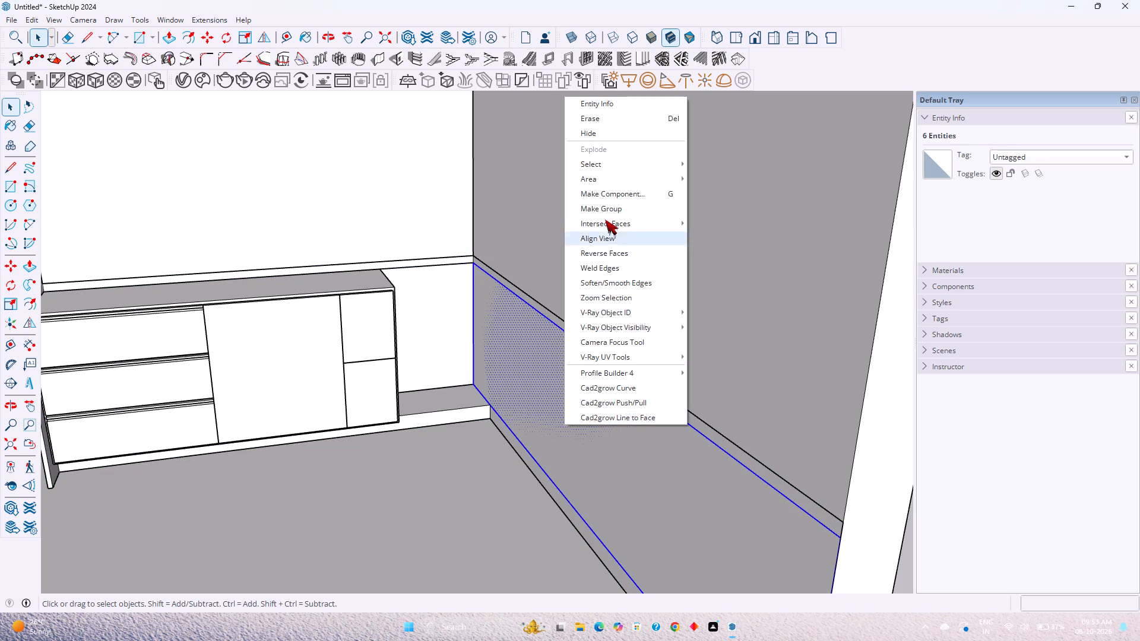
left_click(603, 209)
Inside the new side-wall group, extrude the face 2' 2" to the back-wall cabinet's front corner and close the group.
middle_click_drag(540, 362, 598, 296)
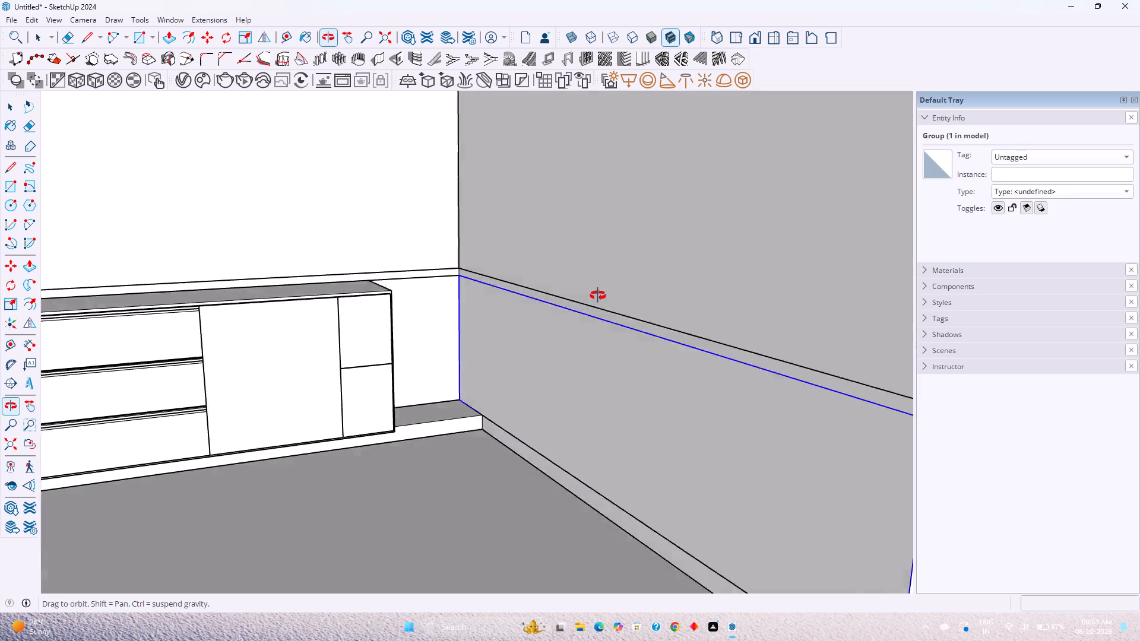
middle_click_drag(598, 296, 555, 382)
left_click(565, 371)
scroll(549, 391, "down", 4)
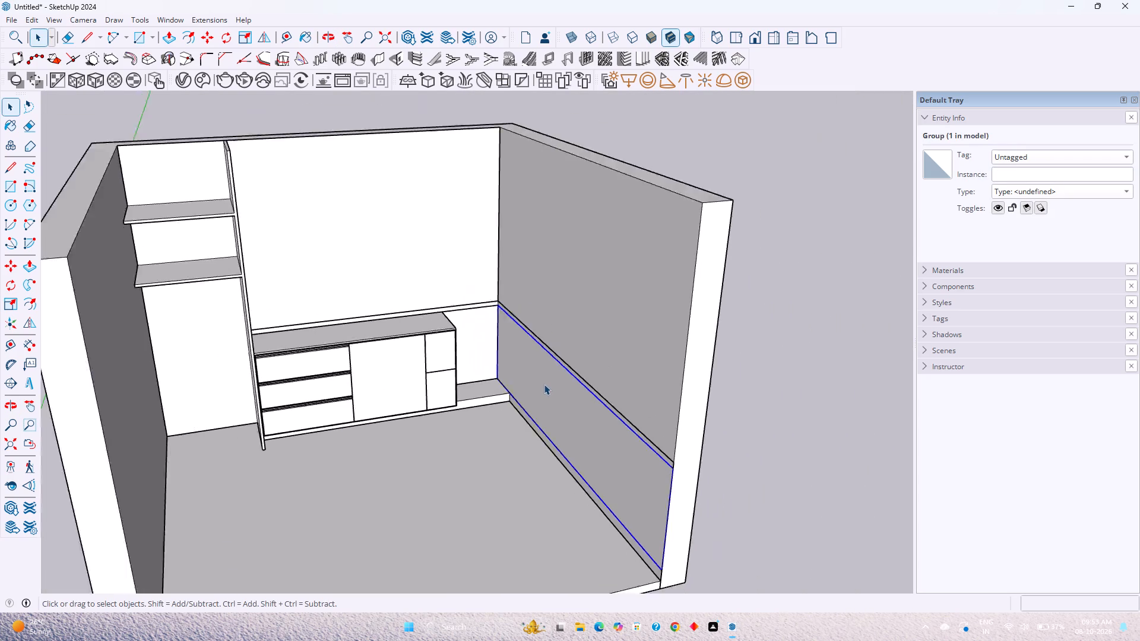
scroll(544, 384, "down", 6)
middle_click_drag(545, 389, 512, 249)
scroll(571, 405, "up", 5)
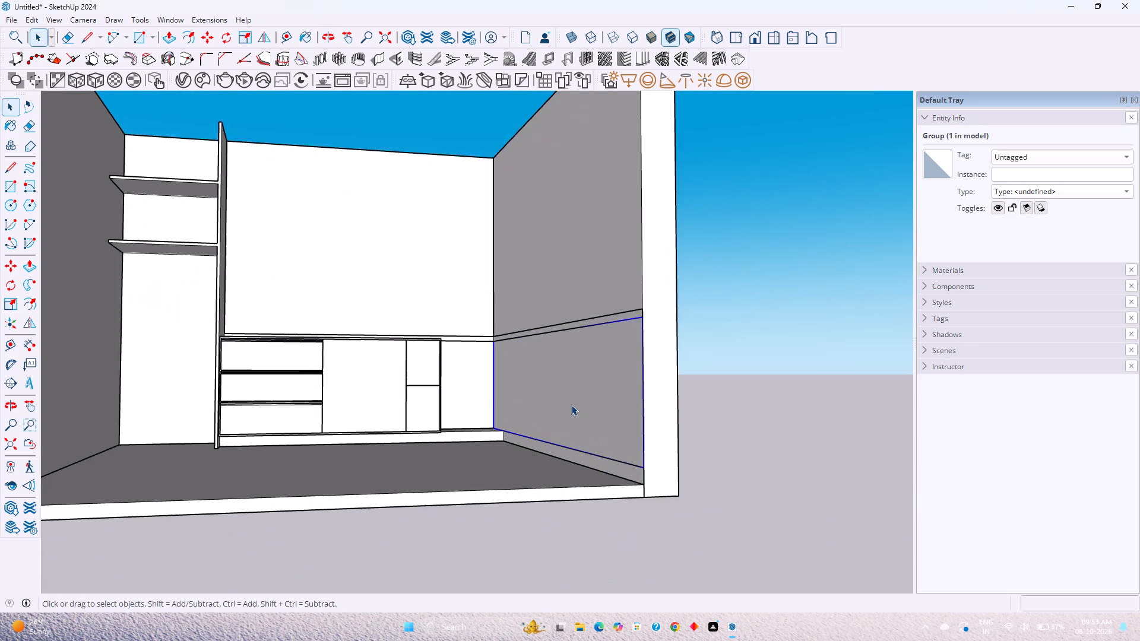
double_click(571, 405)
scroll(564, 408, "up", 4)
middle_click_drag(564, 408, 593, 466)
key("p")
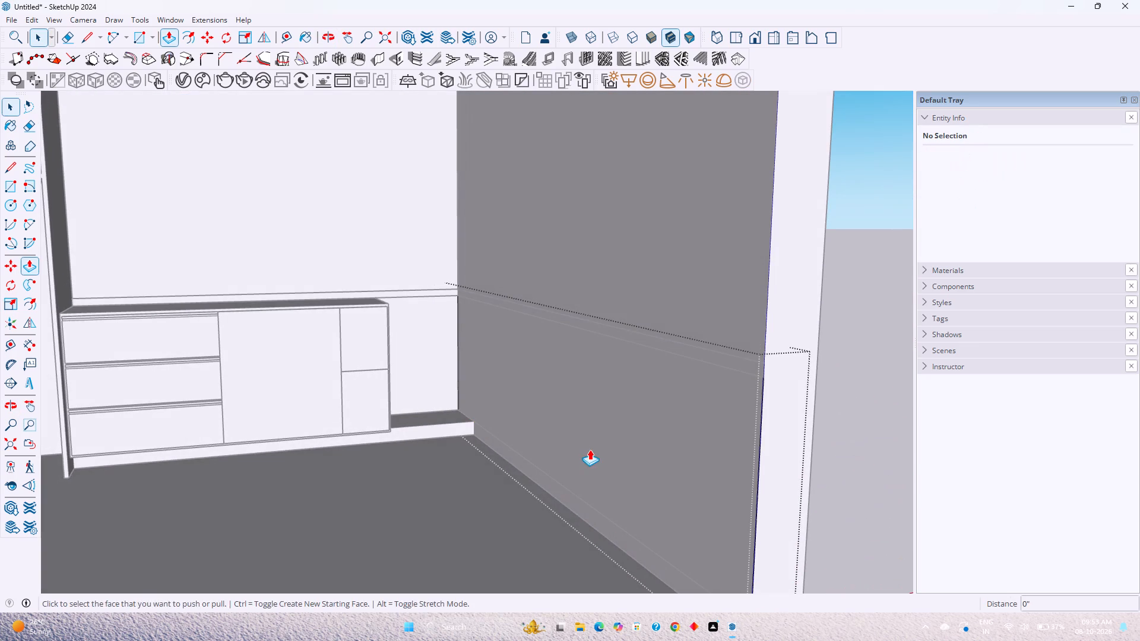
left_click(594, 438)
left_click(387, 303)
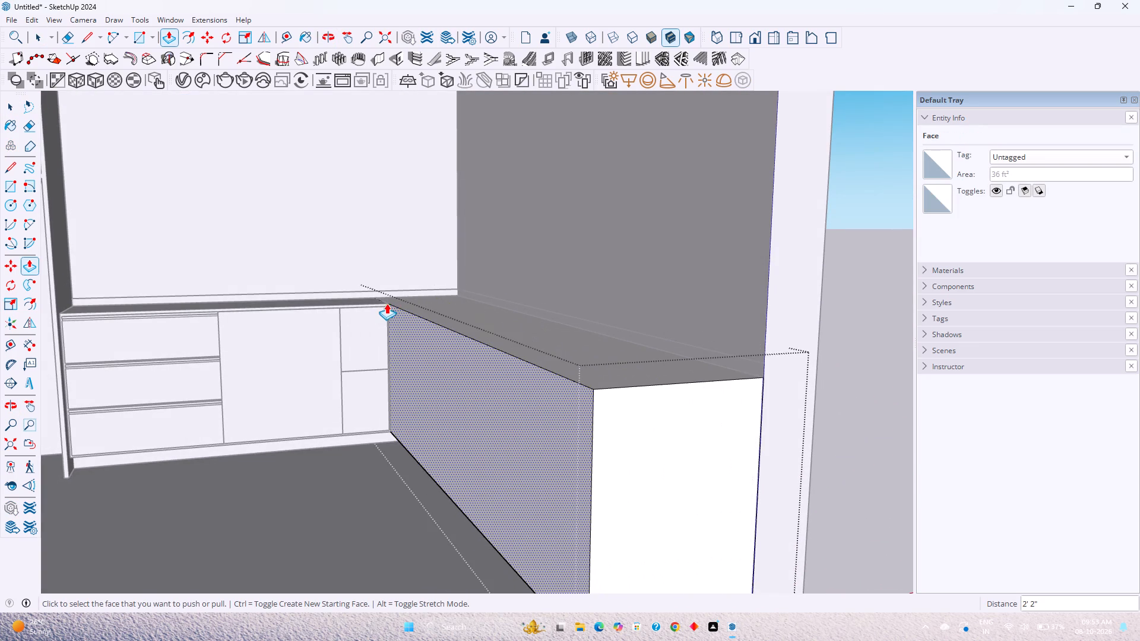
scroll(400, 371, "down", 8)
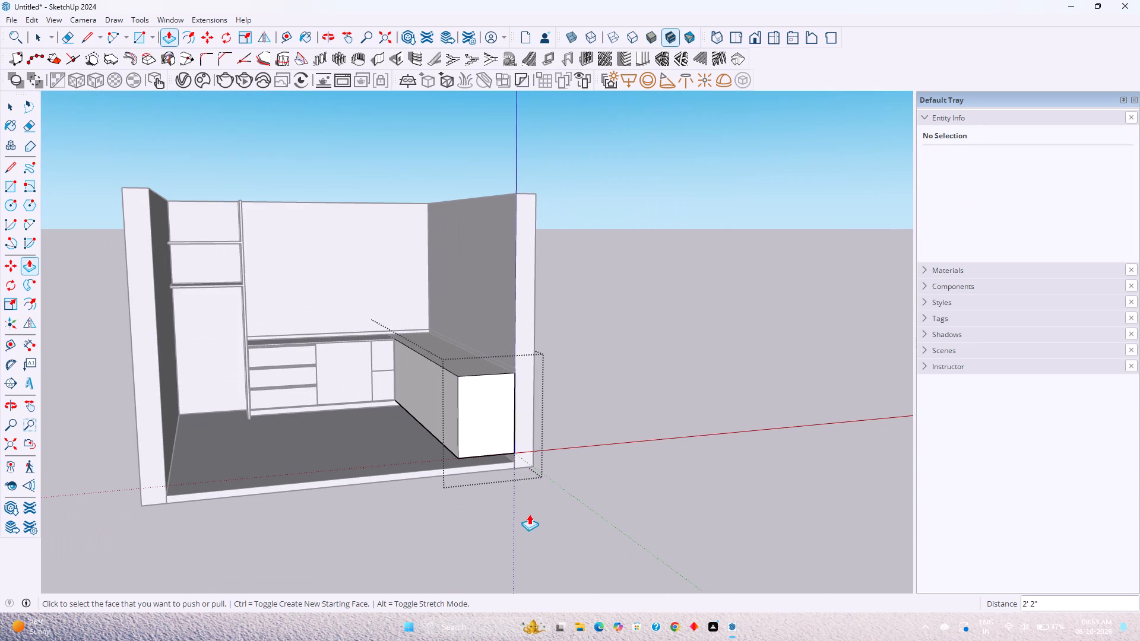
key("Escape")
key("space")
key("Escape")
Extrude the side-wall skirting face beneath the grouped block 2' 2" out to the block's lower front edge.
scroll(489, 462, "up", 8)
middle_click_drag(493, 457, 536, 408)
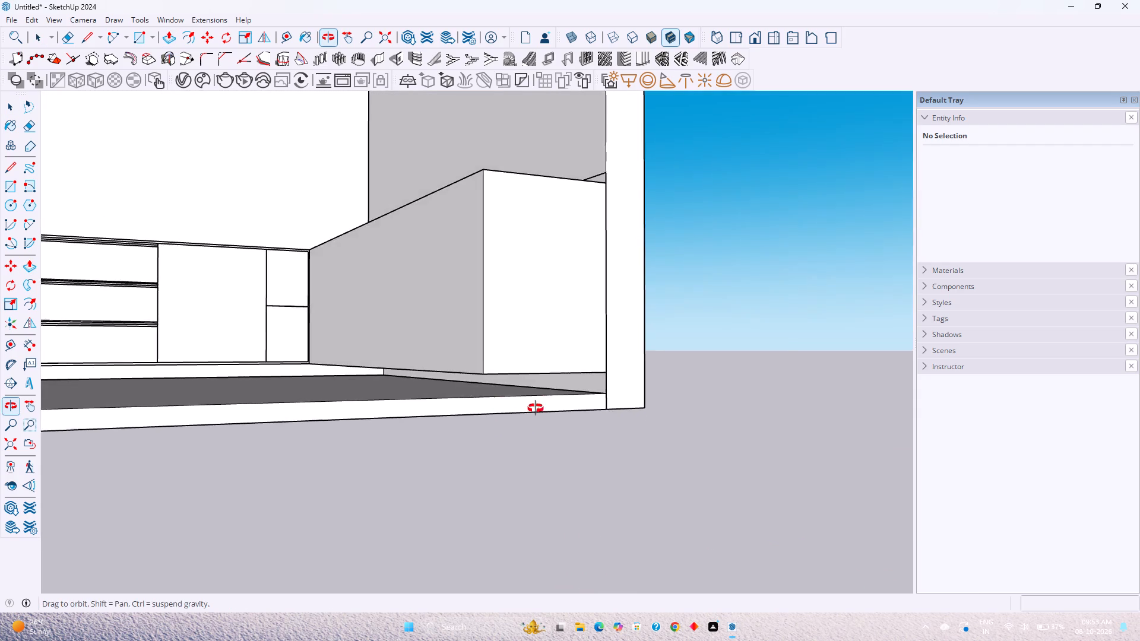
middle_click_drag(536, 408, 520, 544)
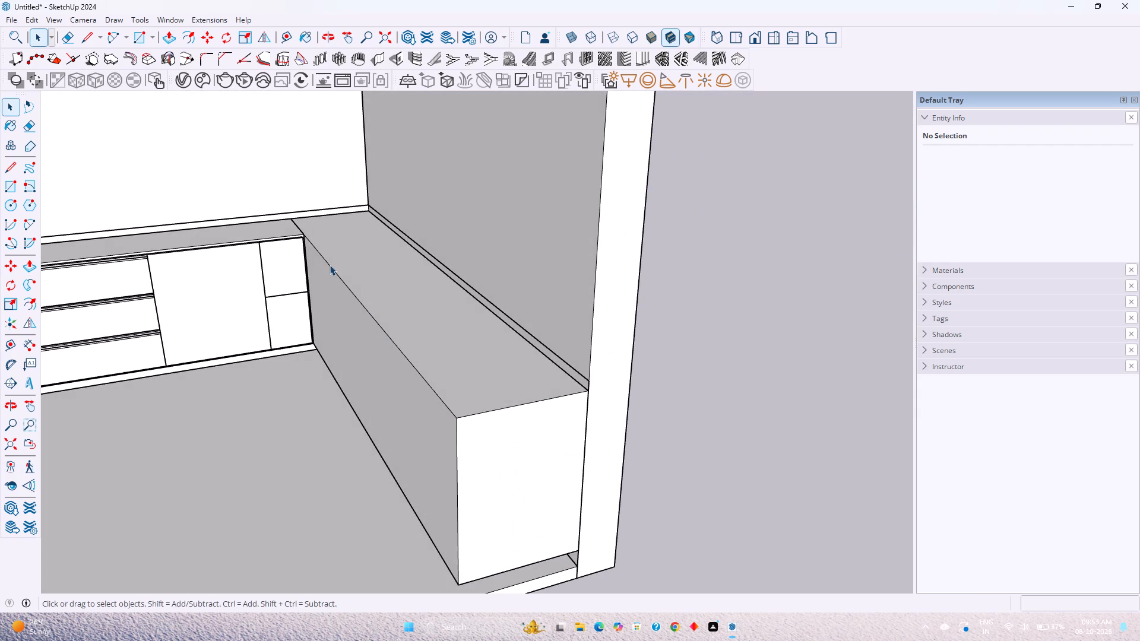
scroll(265, 335, "down", 4)
middle_click_drag(265, 335, 329, 231)
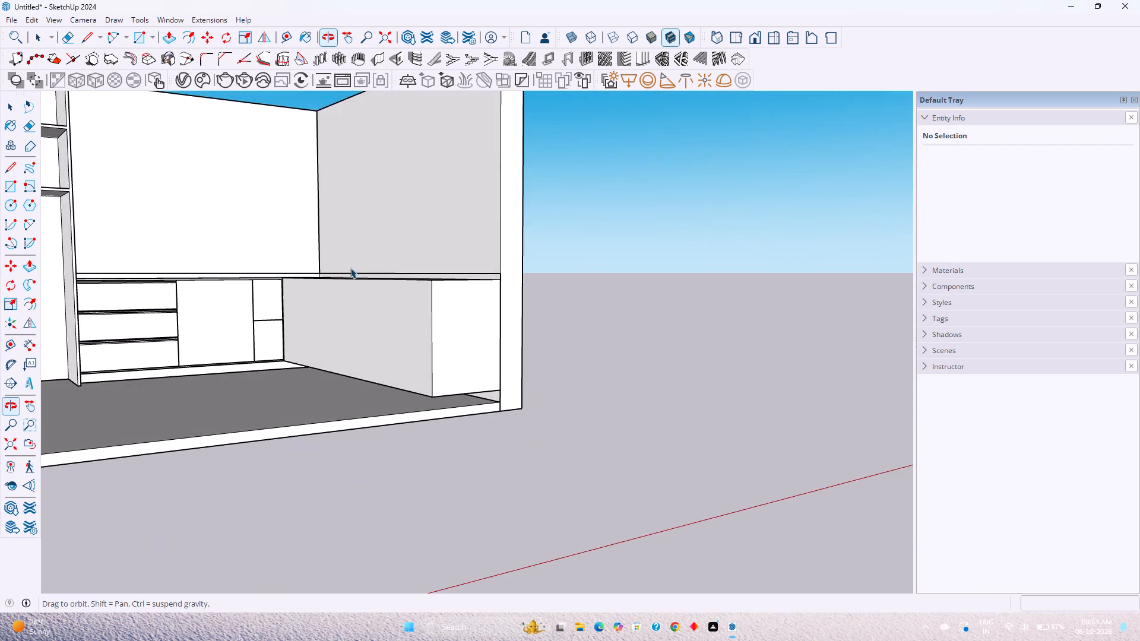
scroll(470, 424, "up", 12)
left_click(525, 358)
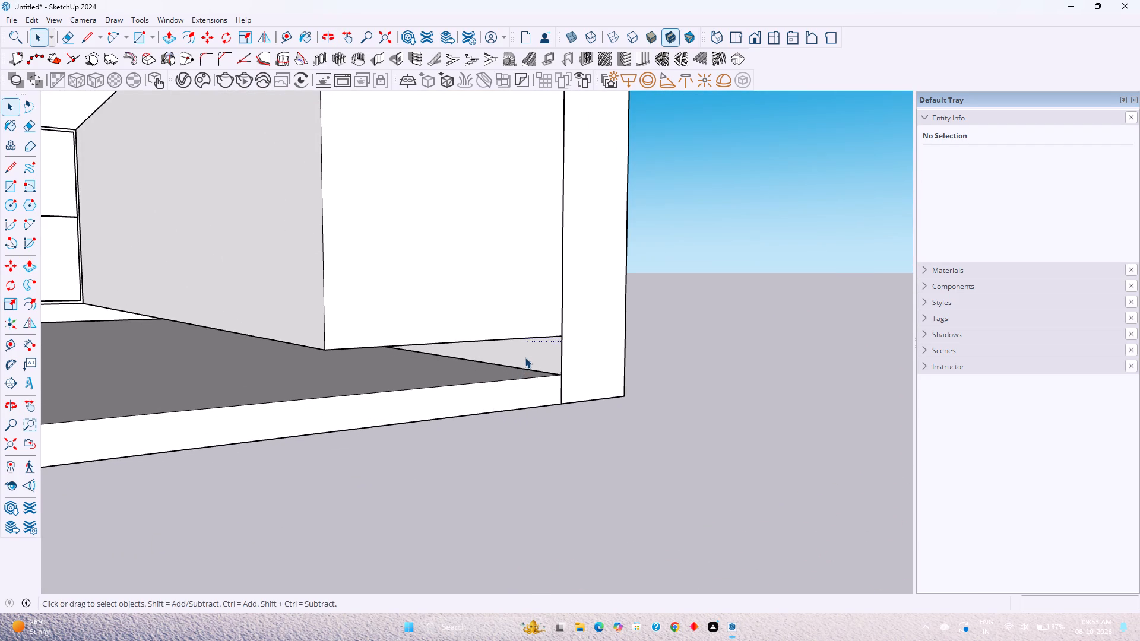
key("p")
left_click(523, 358)
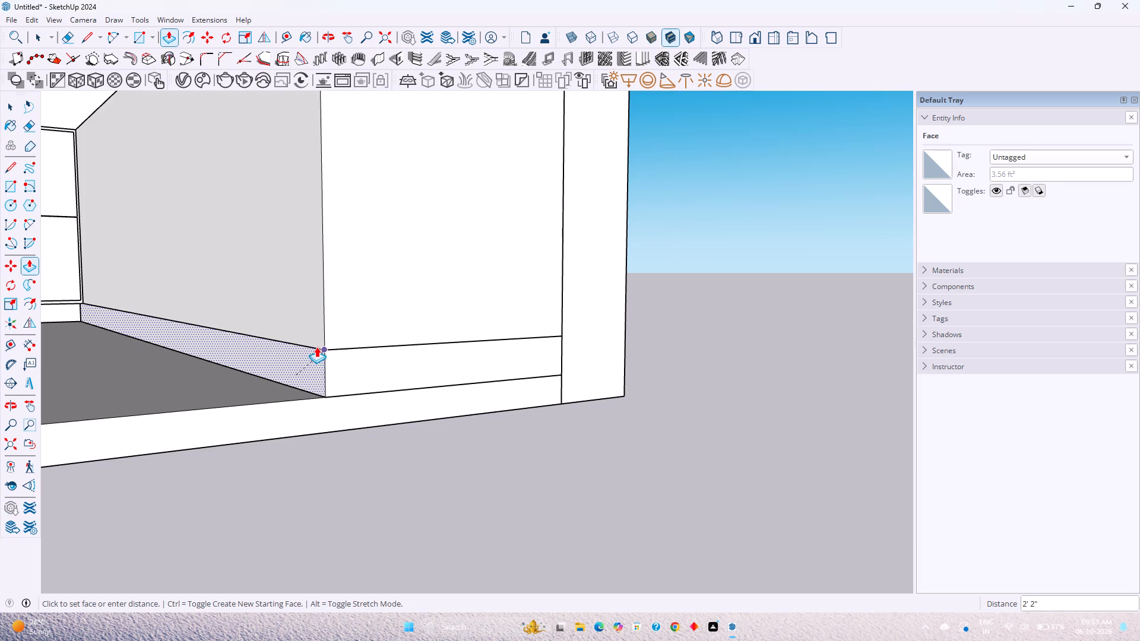
left_click(325, 343)
Push the front face of the side-wall plinth back by 4" as a toe-kick recess.
left_click(317, 372)
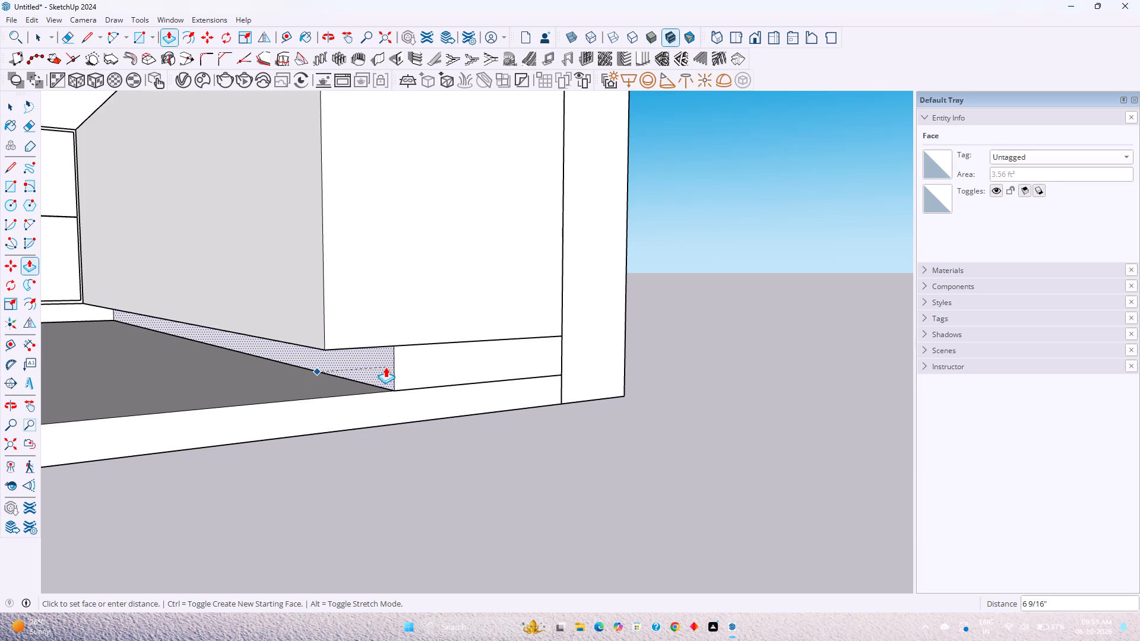
key("4")
key("Return")
key("space")
Examine the grouped side-wall block, its recessed plinth and the corner where it meets the back-wall cabinets.
scroll(382, 366, "down", 5)
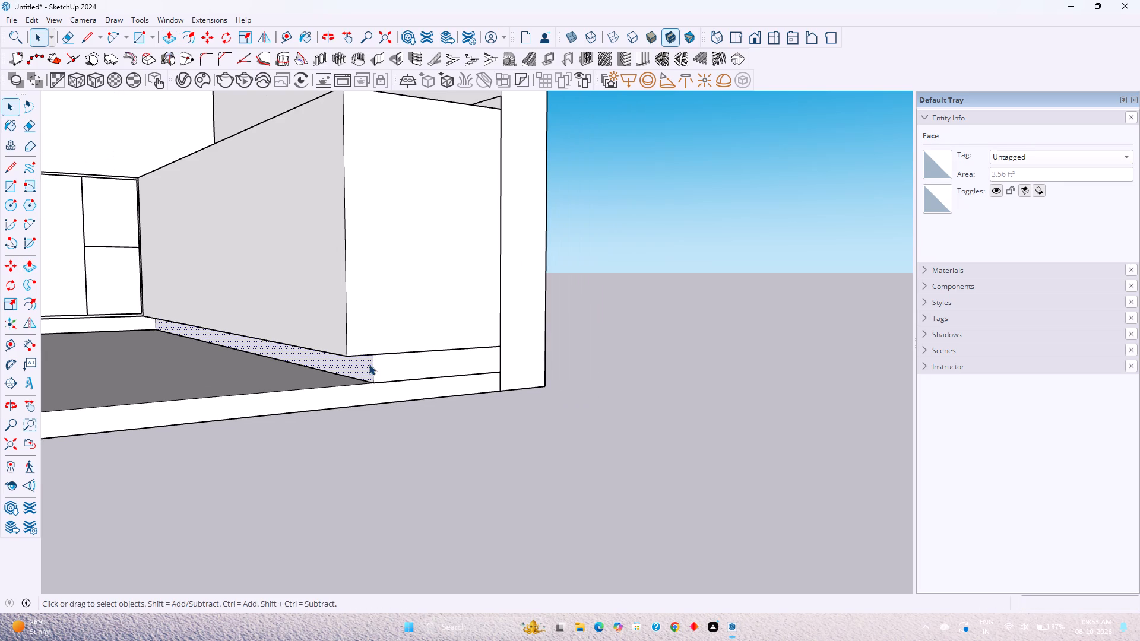
middle_click_drag(357, 351, 524, 543, "shift")
left_click(416, 382)
scroll(416, 382, "down", 4)
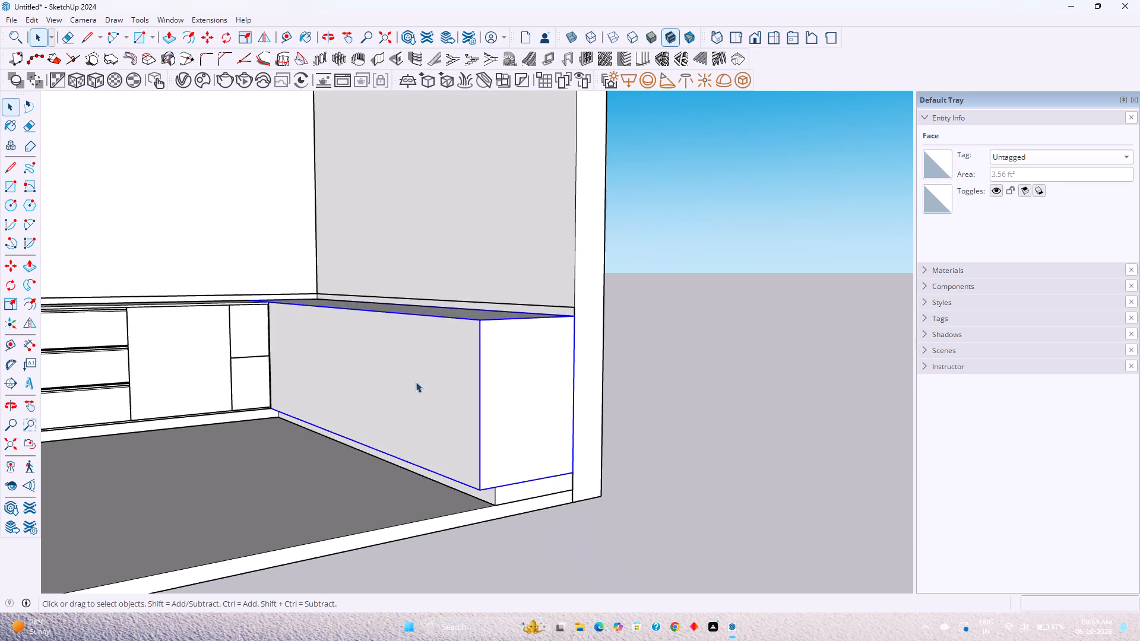
scroll(416, 382, "down", 4)
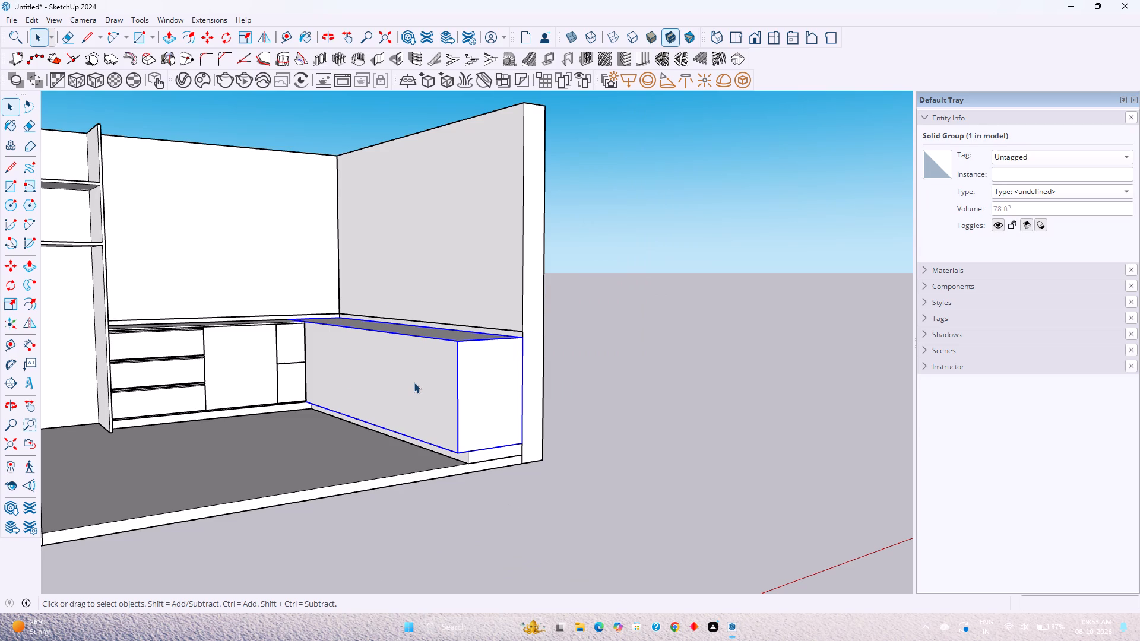
scroll(414, 382, "down", 1)
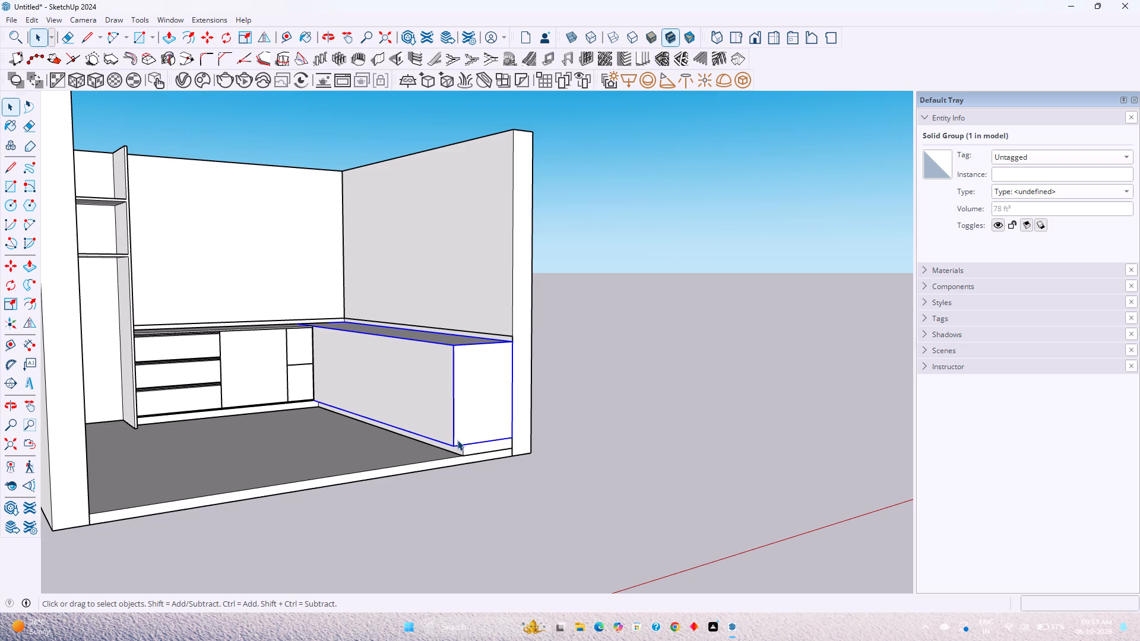
middle_click_drag(363, 437, 474, 458)
scroll(429, 440, "up", 1)
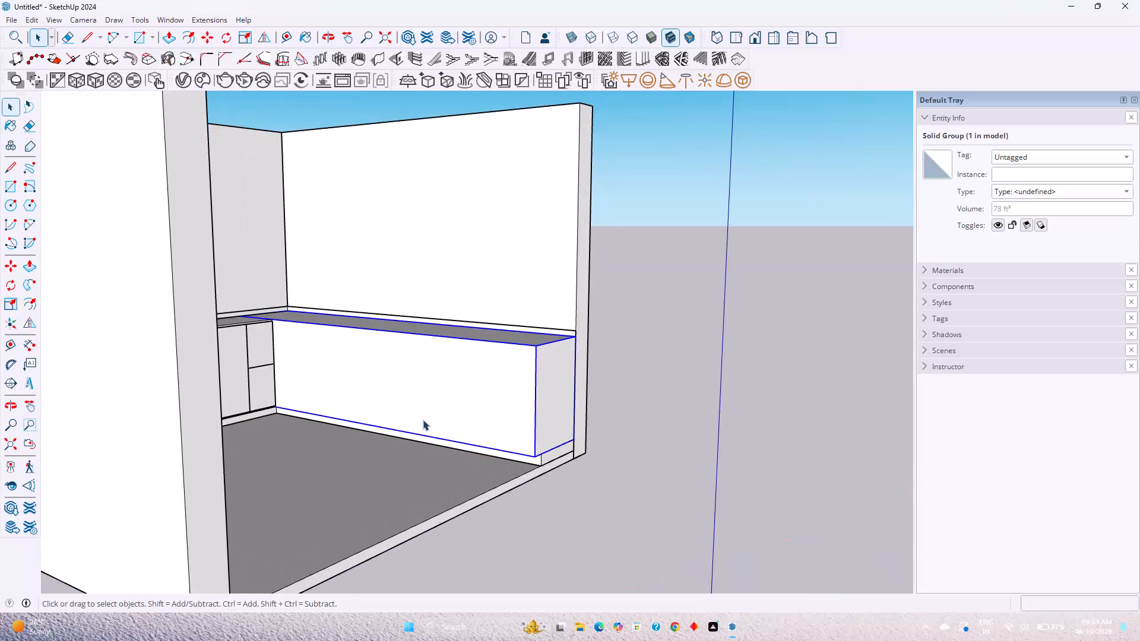
scroll(423, 420, "up", 1)
middle_click_drag(423, 420, 362, 493)
scroll(315, 319, "up", 4)
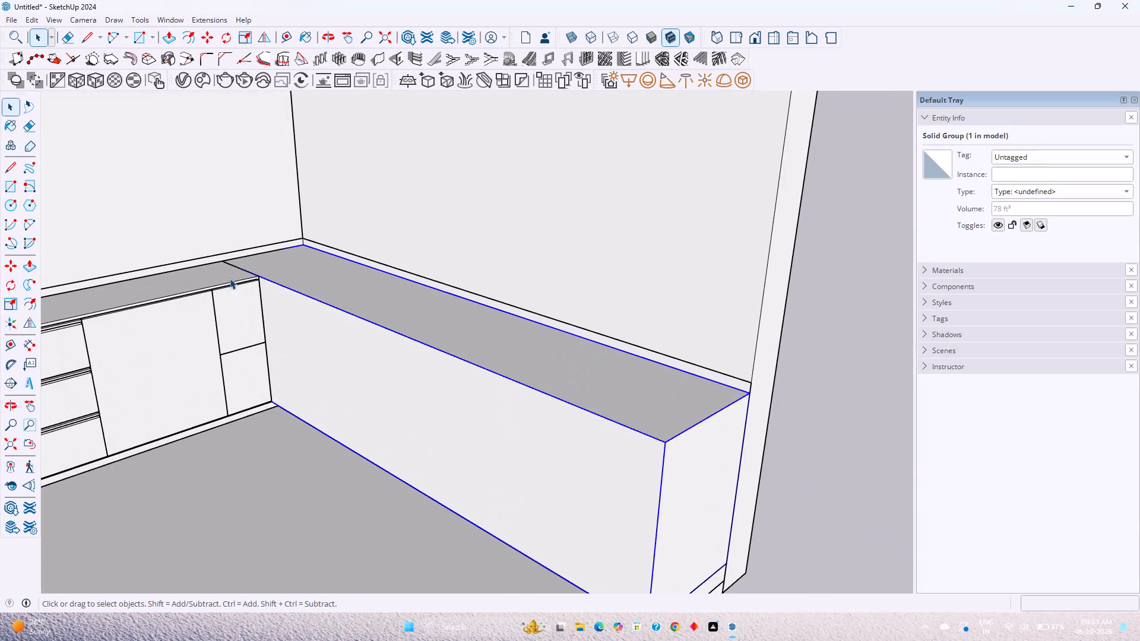
scroll(239, 273, "up", 2)
middle_click(239, 273)
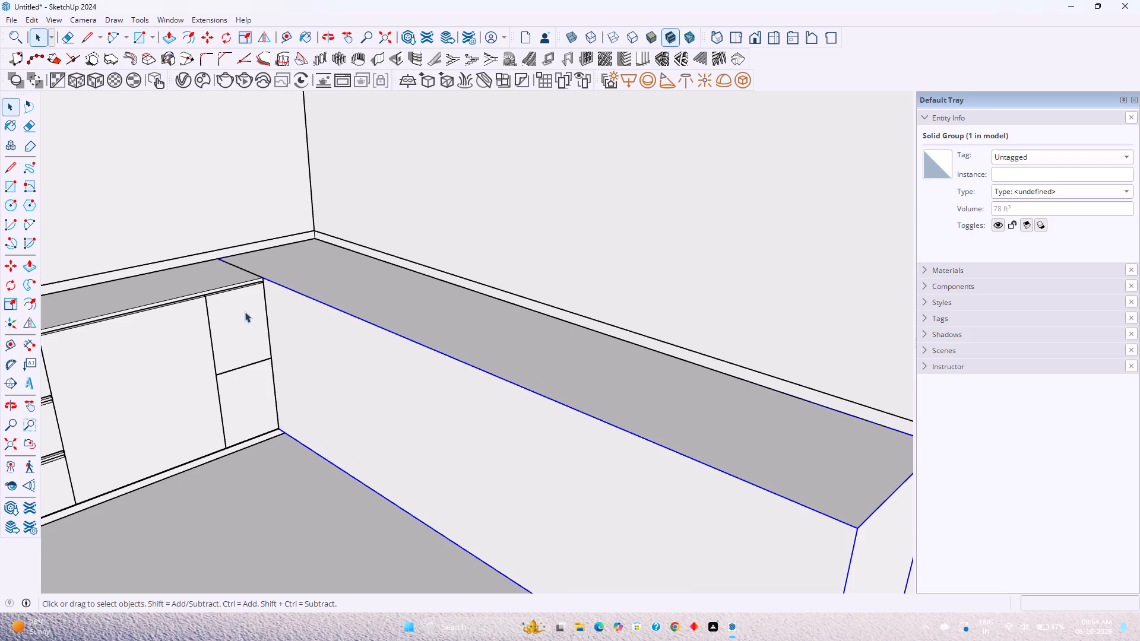
scroll(245, 312, "up", 6)
middle_click_drag(245, 312, 321, 348)
middle_click_drag(318, 347, 278, 330)
middle_click_drag(277, 329, 270, 328)
middle_click_drag(259, 325, 238, 320)
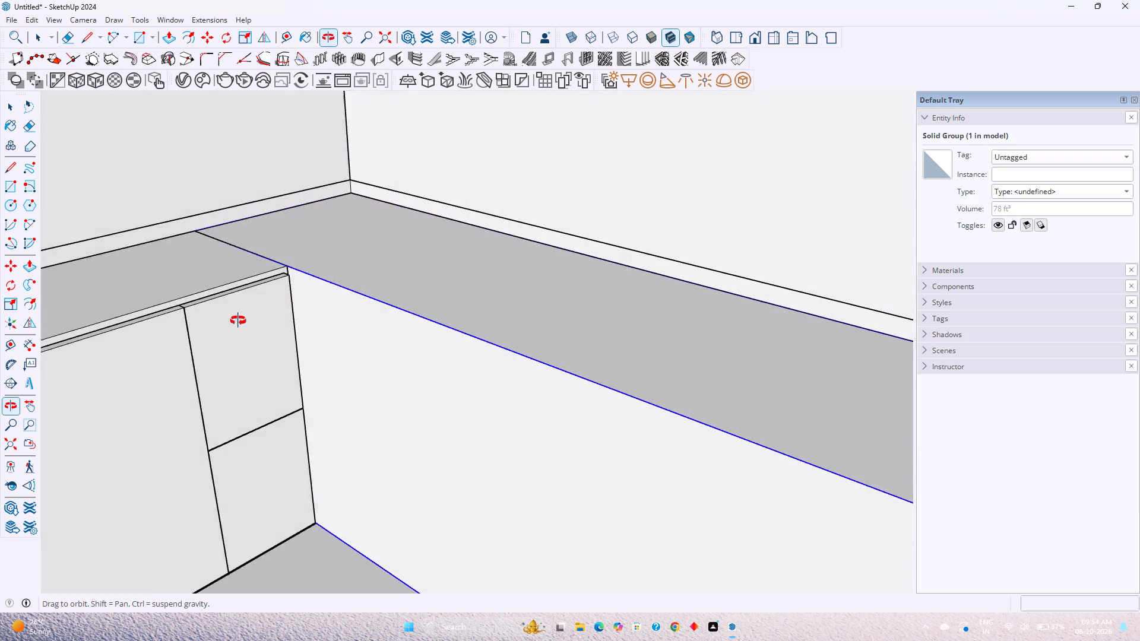
middle_click_drag(238, 320, 225, 317)
scroll(397, 363, "down", 4)
middle_click_drag(397, 363, 332, 314)
scroll(332, 314, "down", 2)
middle_click_drag(332, 314, 348, 328)
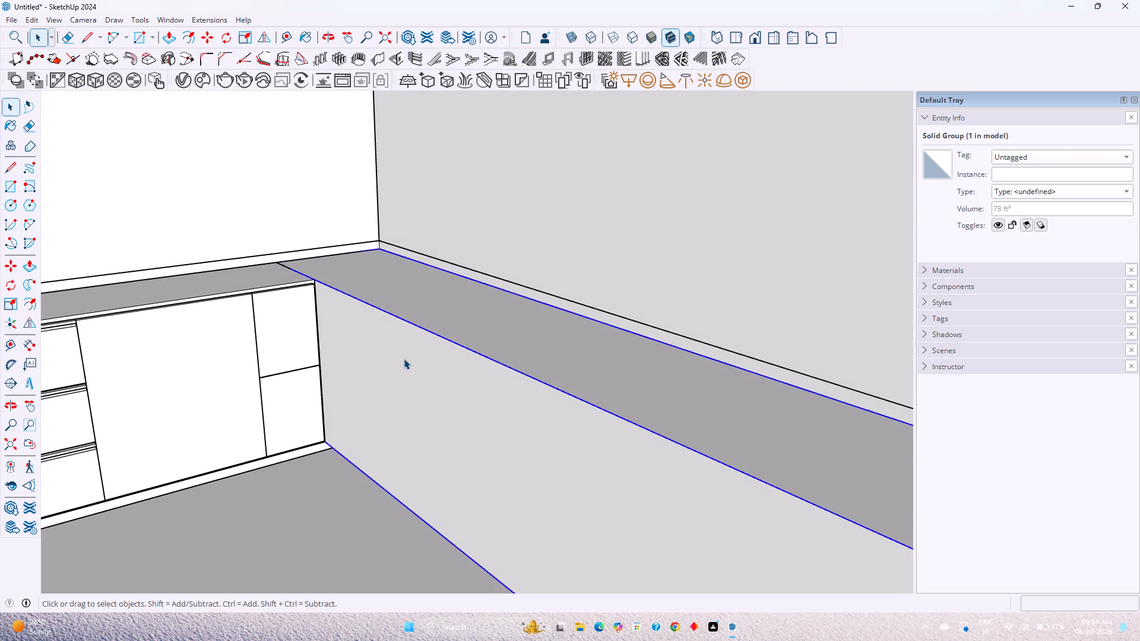
Open the side-wall block group and offset the outline of its front face inward by 1".
left_click_drag(404, 360, 405, 367)
left_click(405, 381)
double_click(406, 403)
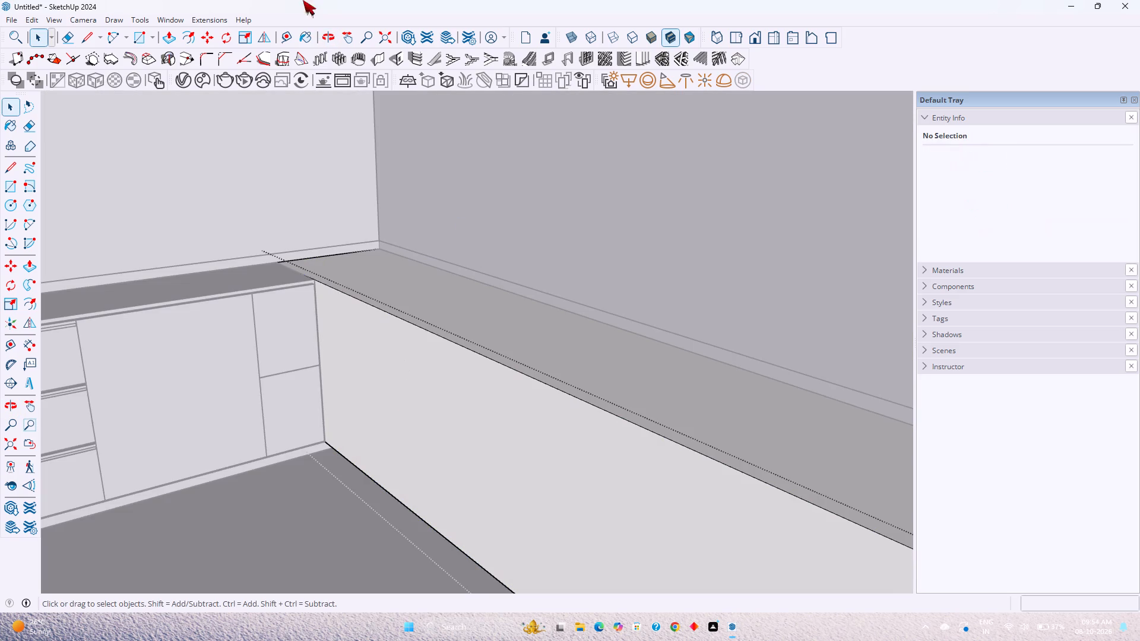
left_click(189, 36)
left_click(400, 342)
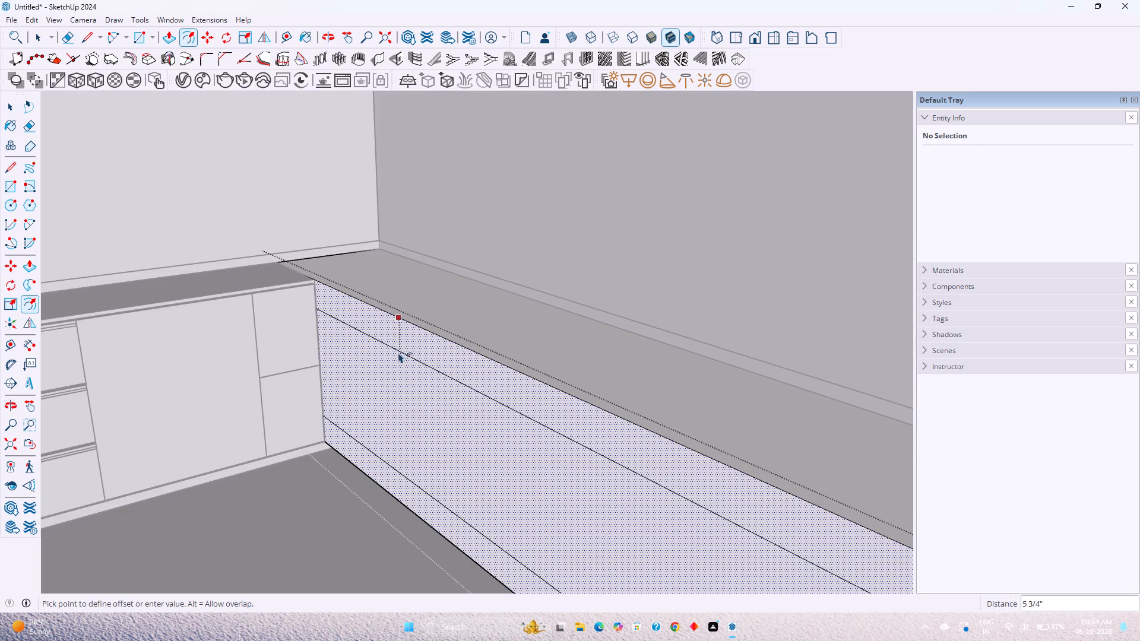
key("1")
key("Return")
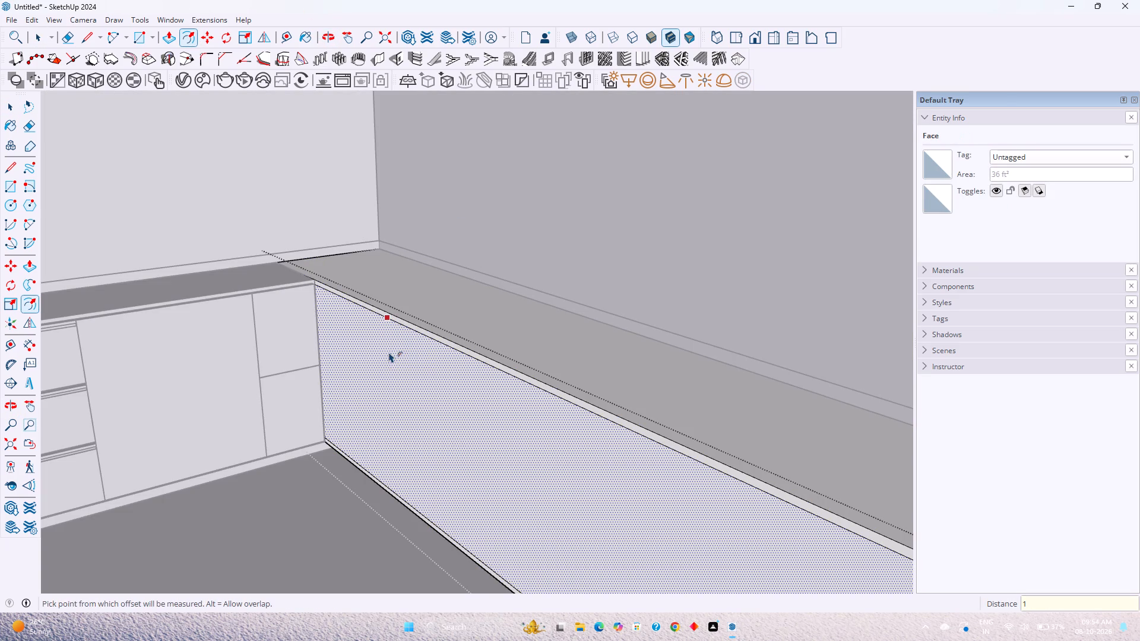
key("space")
Push the inset front face 1'8" into the side-wall block to hollow out the carcass.
key("p")
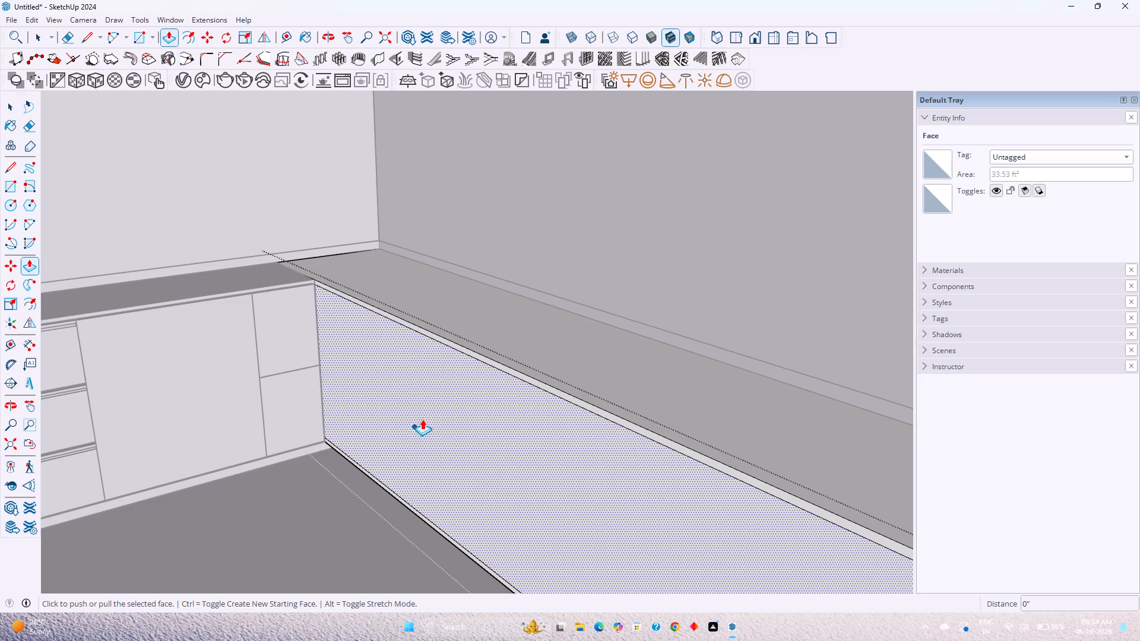
left_click(422, 418)
key("1")
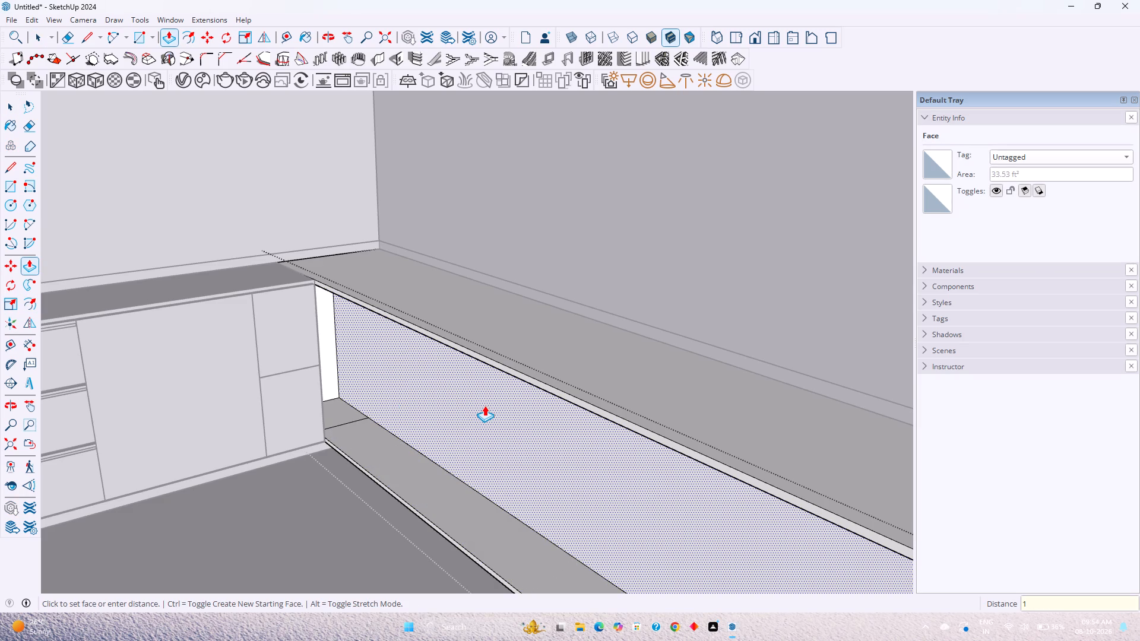
type("'8")
key("Return")
key("space")
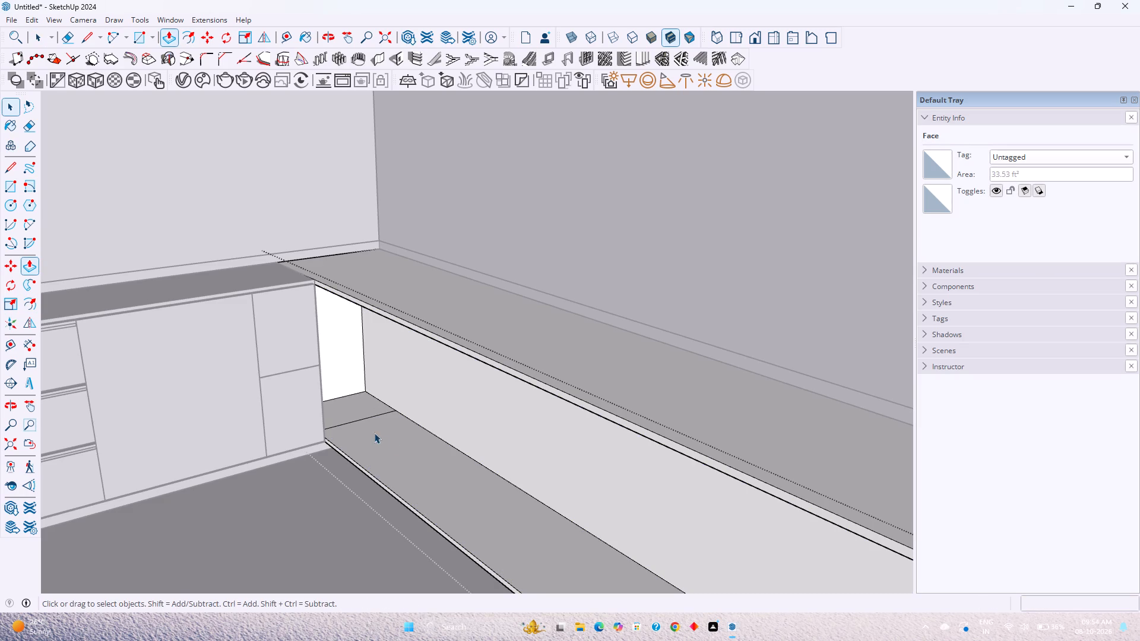
Delete the stray edge crossing the carcass's inner bottom near the corner and close the group.
left_click(367, 418)
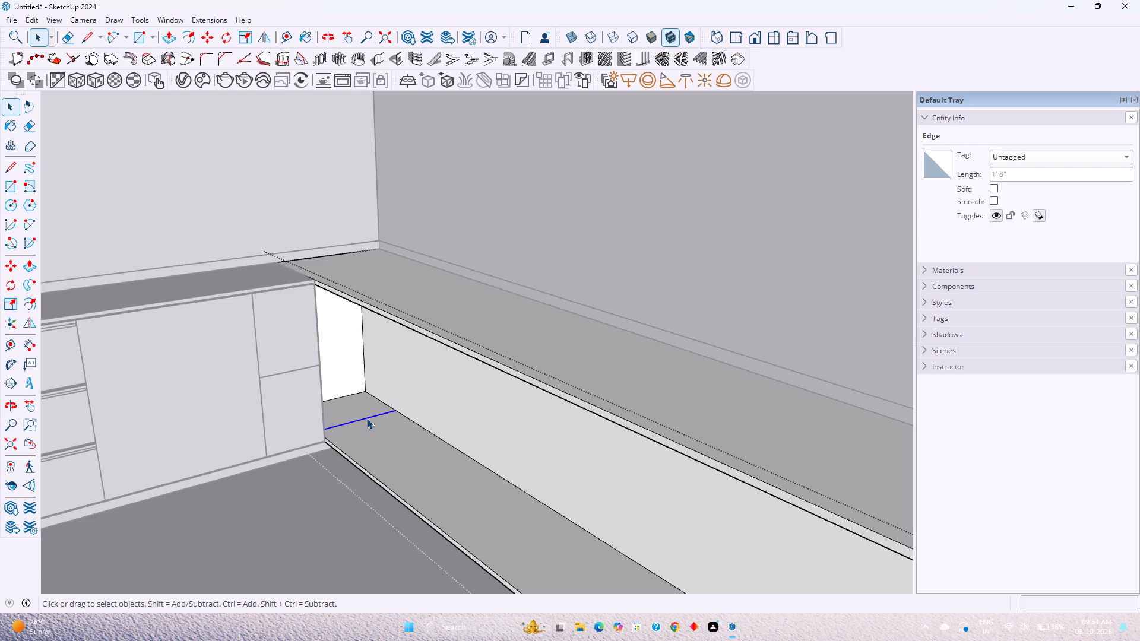
key("Delete")
middle_click_drag(367, 418, 380, 428)
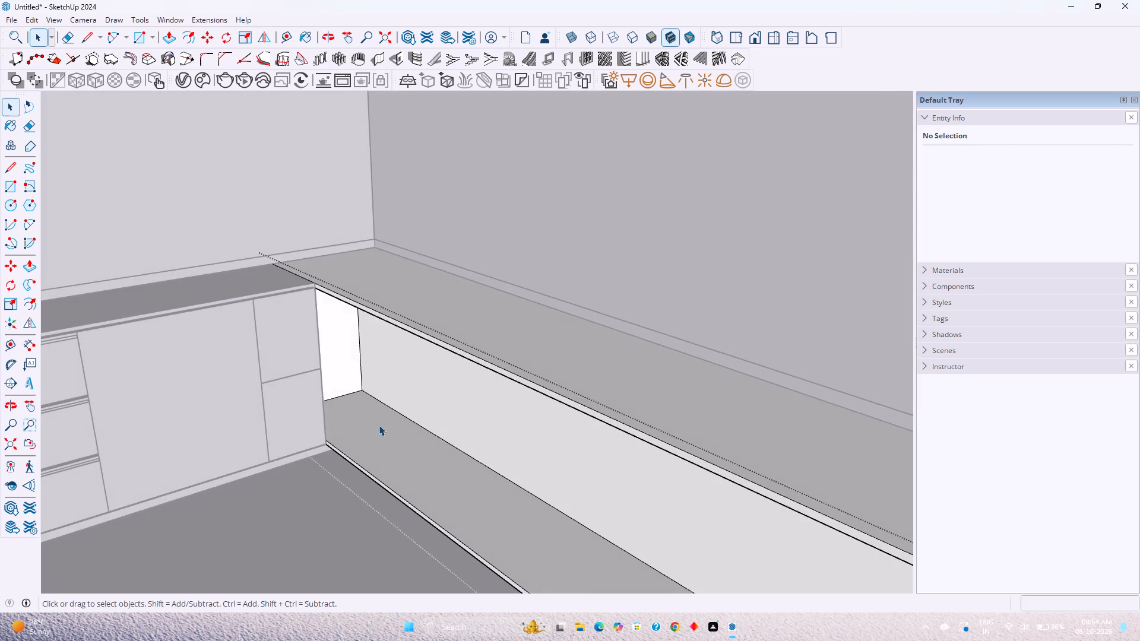
scroll(379, 424, "down", 4)
middle_click_drag(377, 423, 314, 325)
left_click(781, 462)
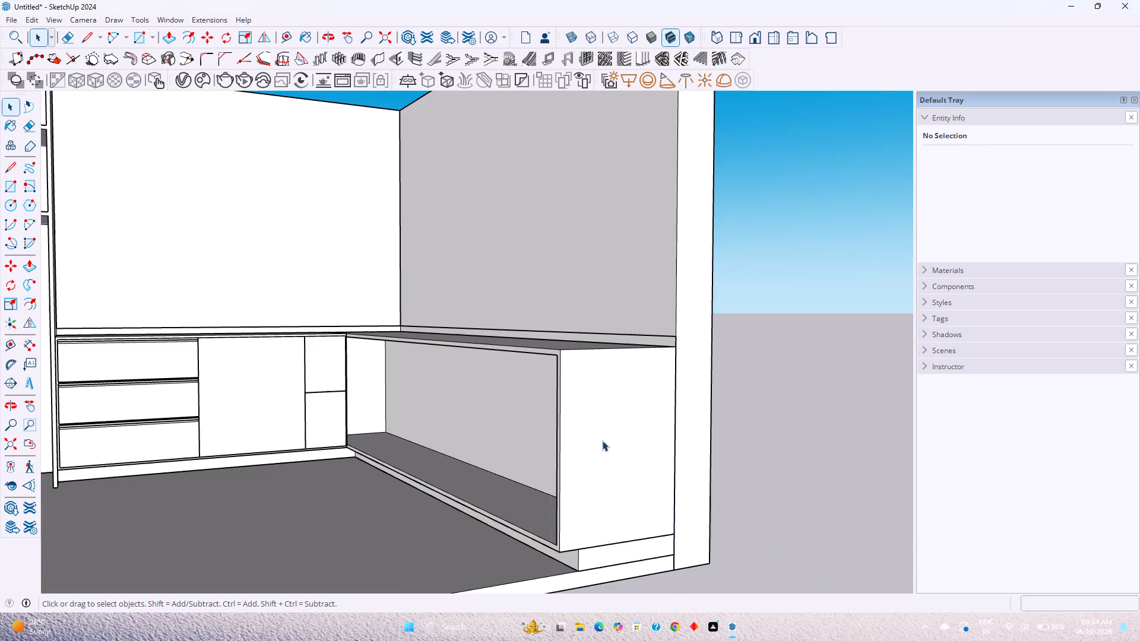
Examine the hollow side-wall carcass interior and its junction with the back-wall cabinet at the corner.
scroll(374, 401, "up", 8)
middle_click_drag(360, 401, 309, 402)
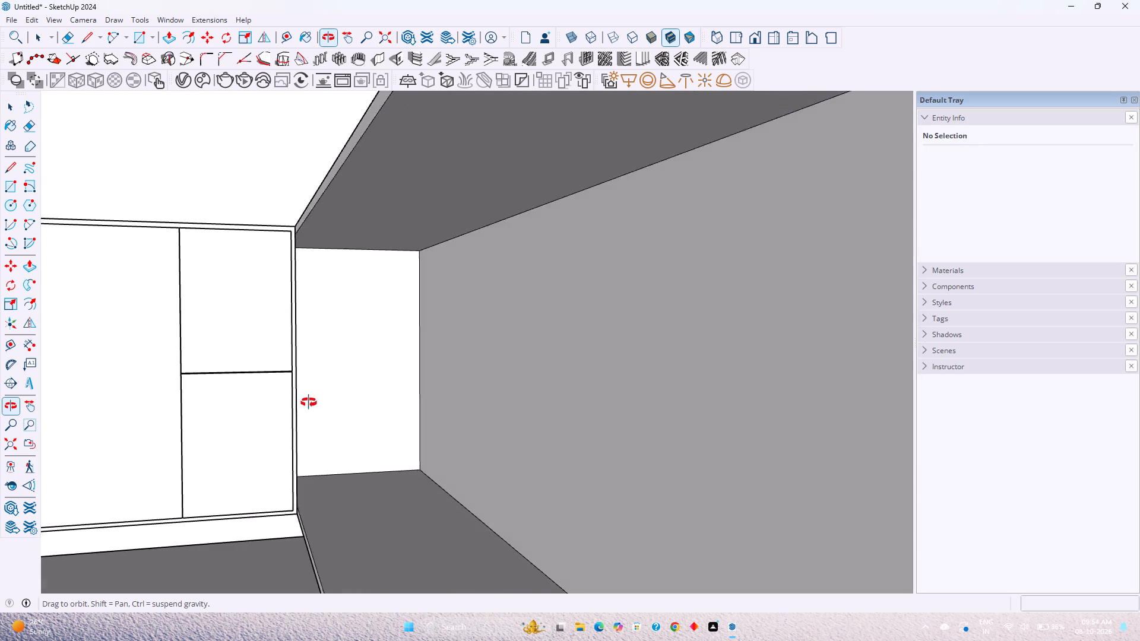
middle_click_drag(309, 402, 337, 432)
middle_click(338, 432)
scroll(338, 432, "down", 3)
middle_click_drag(338, 432, 451, 421)
scroll(461, 420, "down", 1)
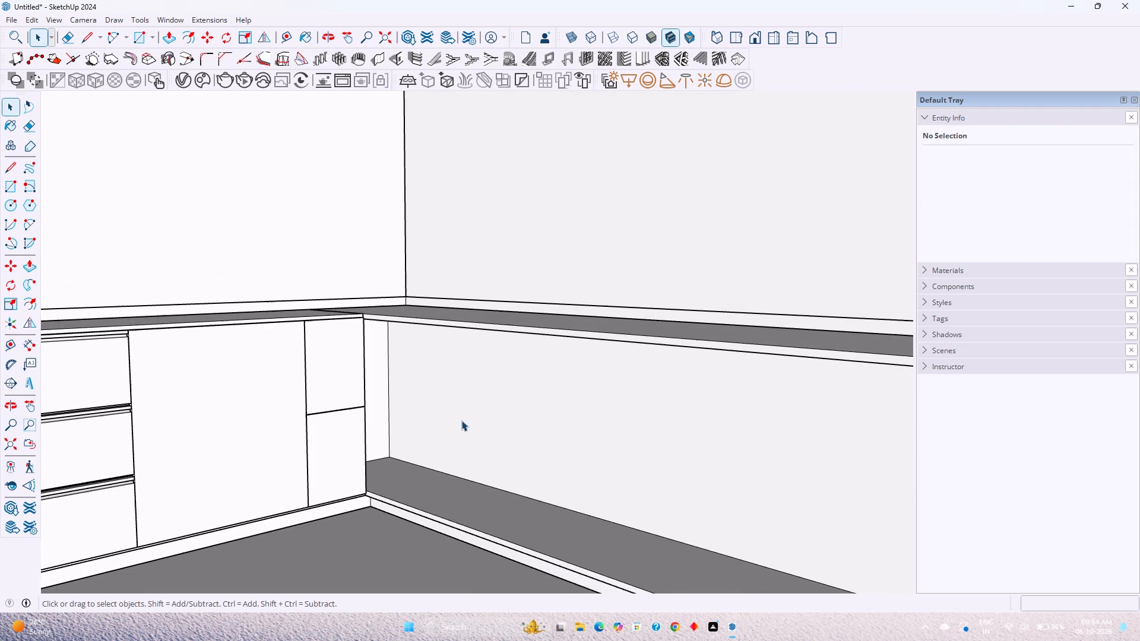
Inspect how the back-wall countertop and the large front panel beside the drawers are grouped.
scroll(461, 420, "down", 1)
middle_click_drag(461, 420, 353, 376, "shift")
scroll(351, 374, "down", 6)
middle_click_drag(351, 382, 405, 529)
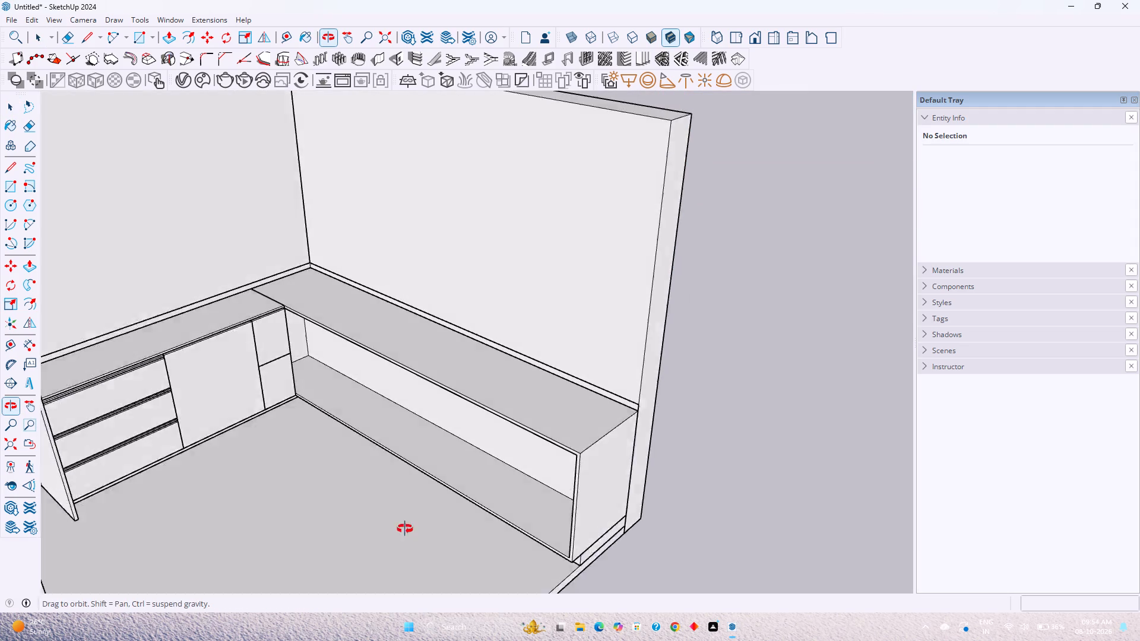
middle_click_drag(405, 529, 413, 535)
double_click(221, 342)
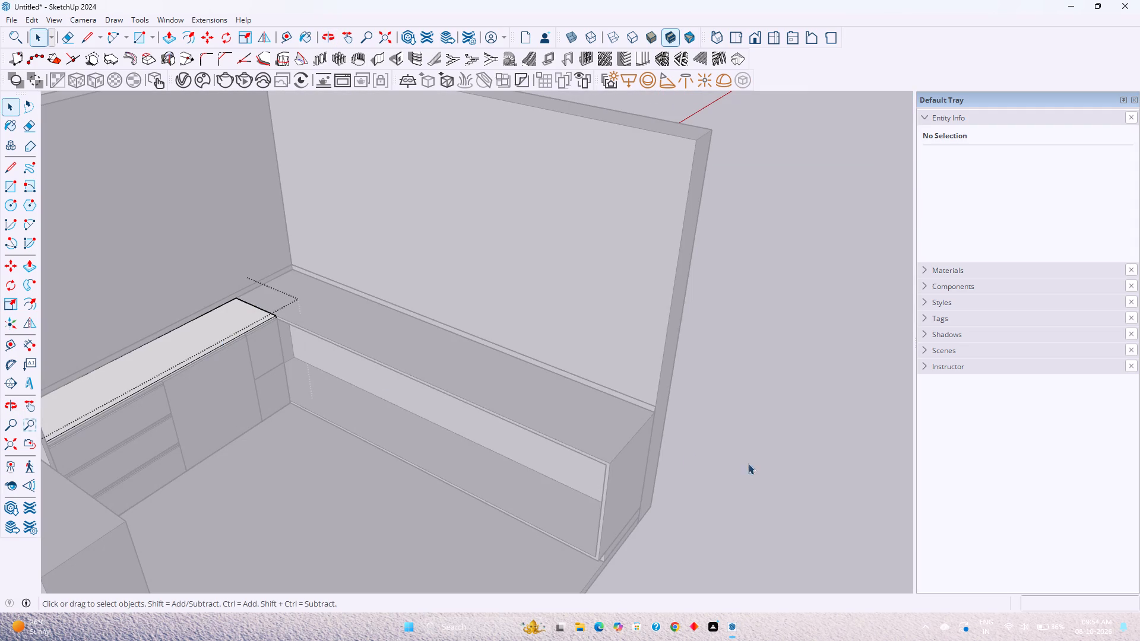
left_click(807, 455)
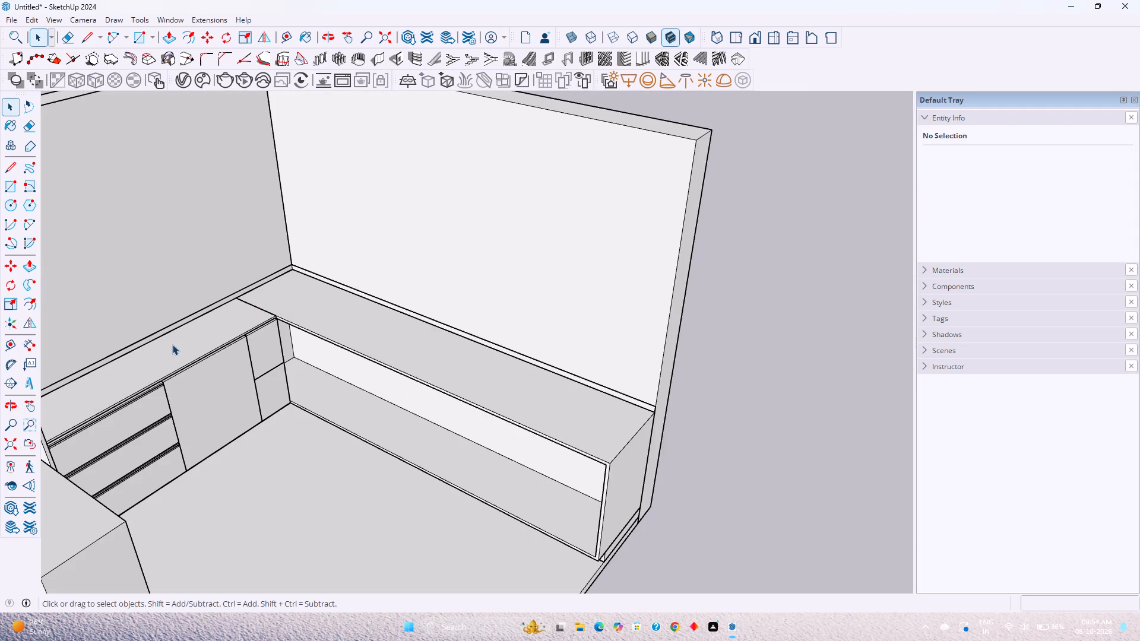
left_click(181, 347)
double_click(195, 399)
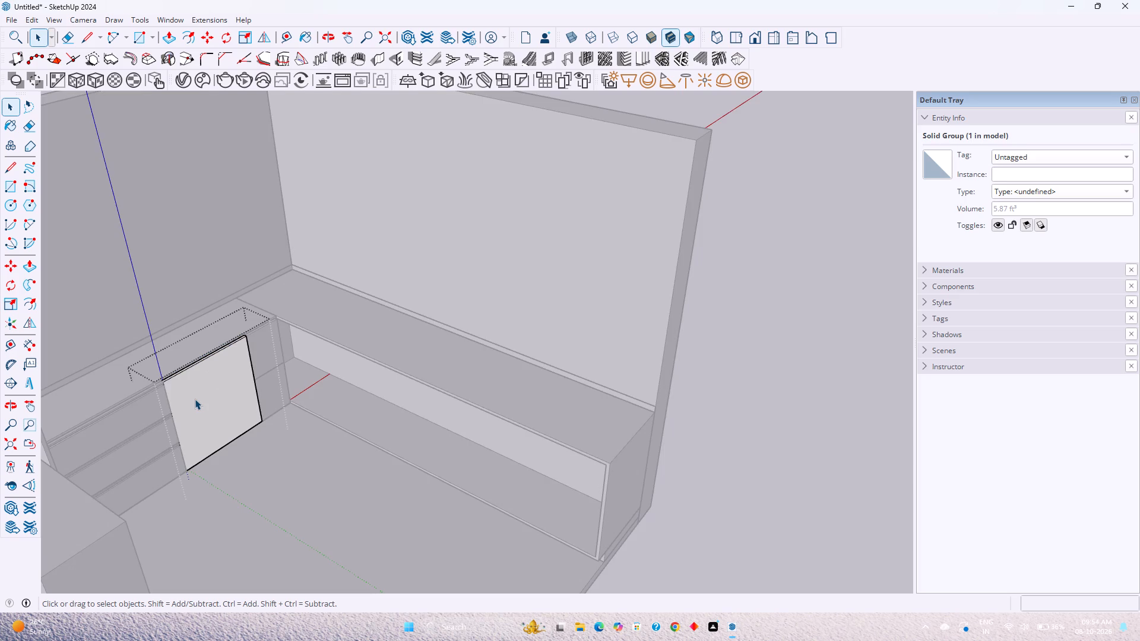
left_click(790, 475)
Select the narrow strip faces just above the countertop on both walls and make them one group.
middle_click_drag(790, 484, 592, 411)
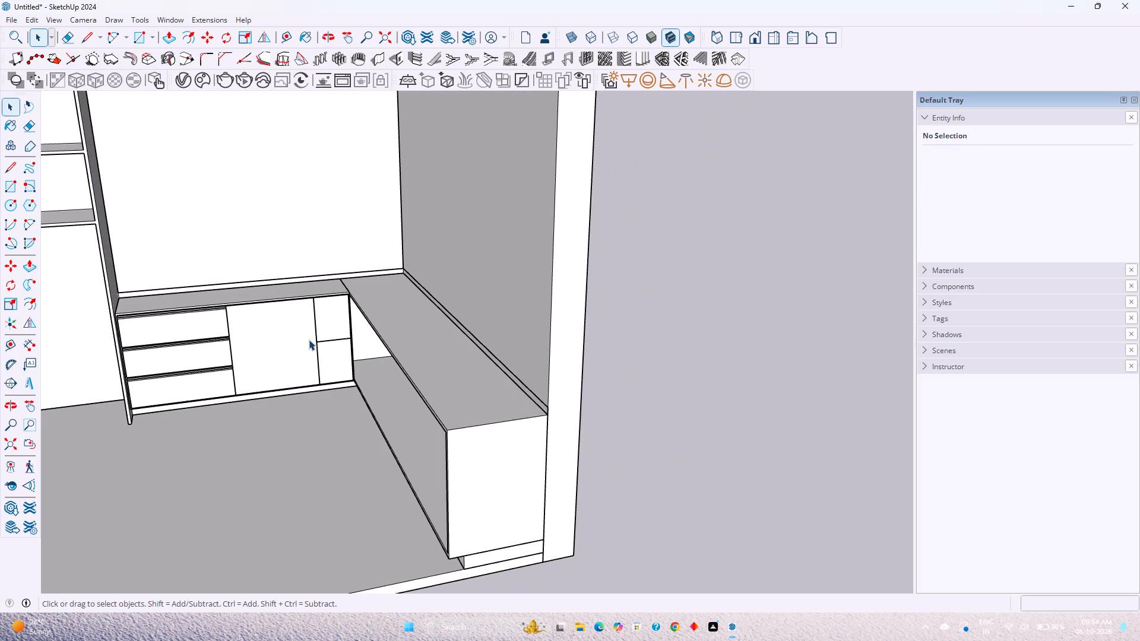
left_click(292, 280)
scroll(303, 283, "up", 1)
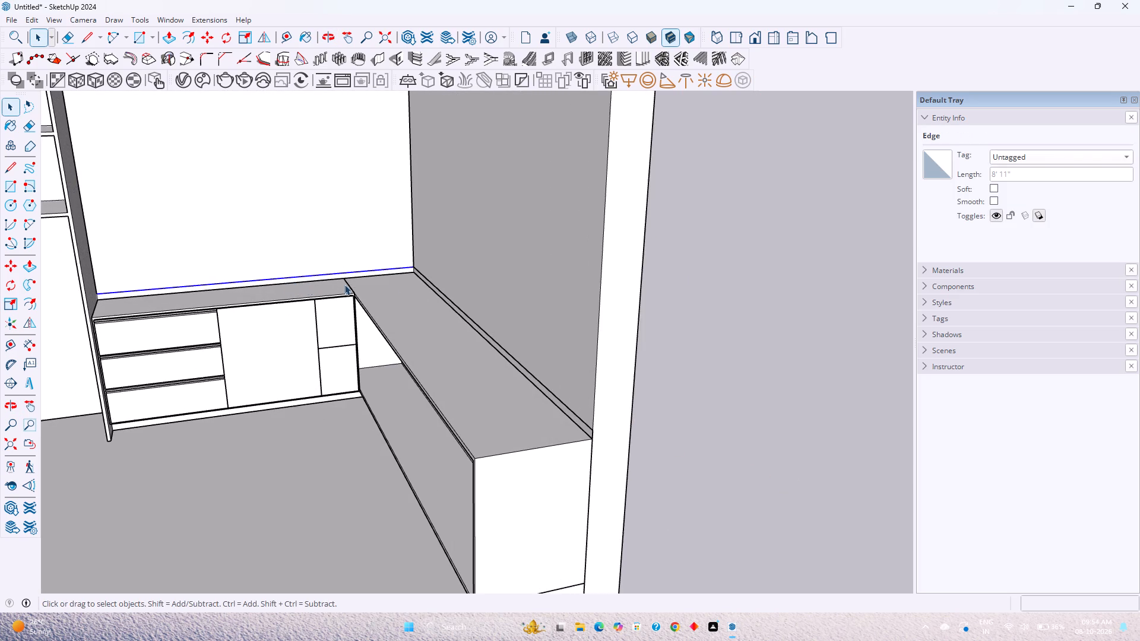
scroll(392, 284, "up", 6)
middle_click_drag(398, 289, 495, 278)
scroll(409, 269, "up", 5)
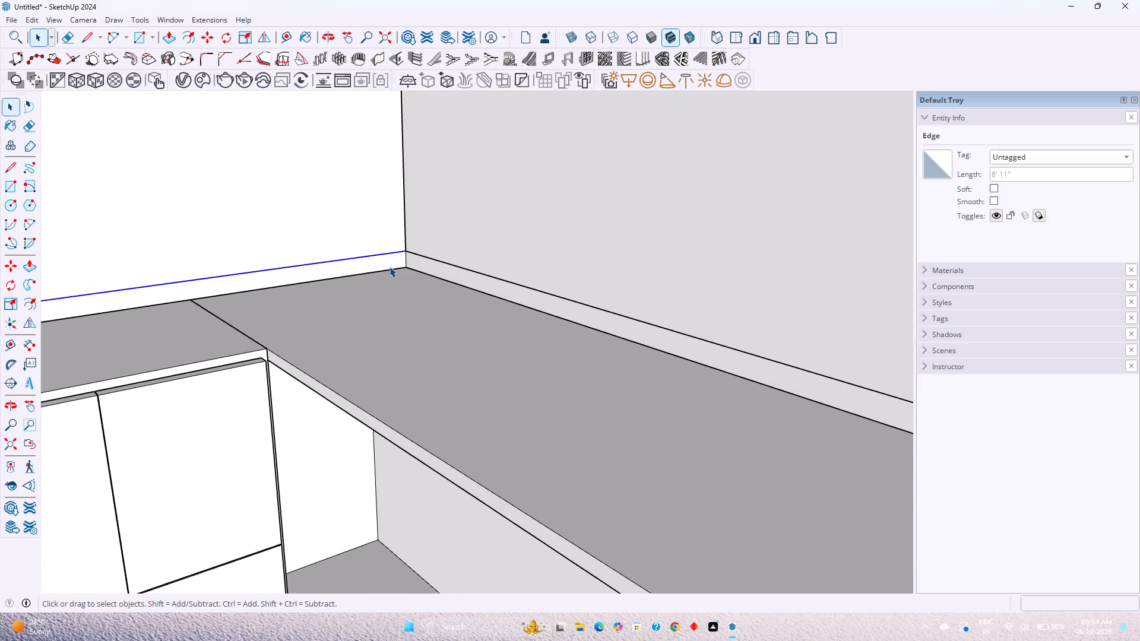
double_click(389, 266)
double_click(443, 274, "ctrl")
right_click(443, 274)
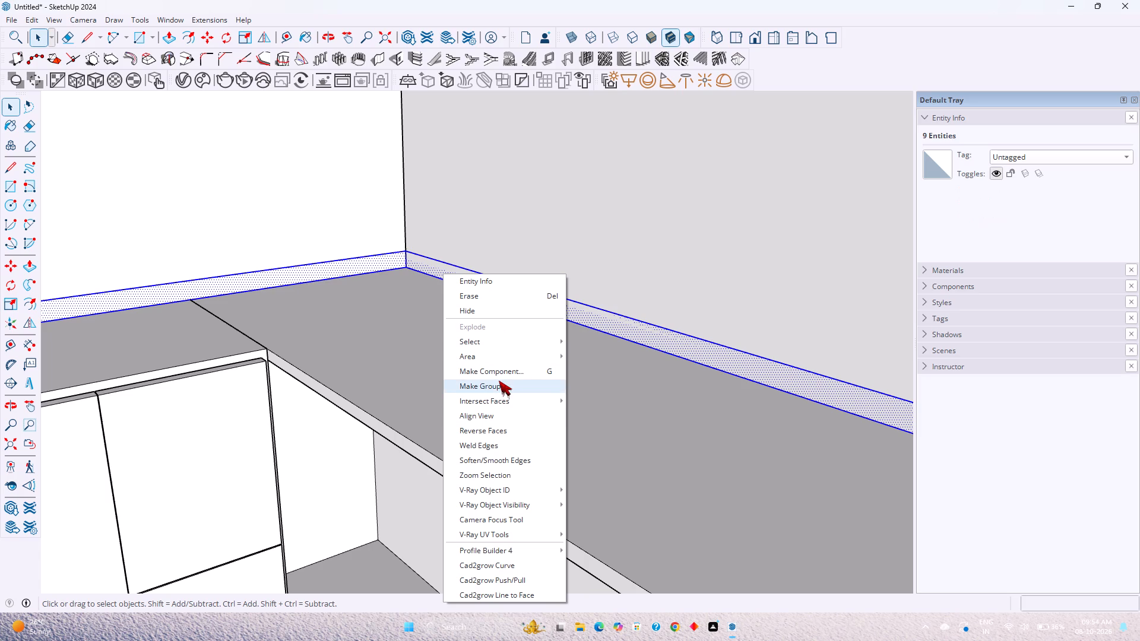
left_click(501, 386)
Examine the corner where the back-wall cabinet fronts meet the hollow side-wall carcass and its floor.
middle_click_drag(459, 423, 473, 344)
scroll(473, 344, "down", 7)
middle_click_drag(478, 415, 471, 338, "shift")
middle_click_drag(476, 345, 468, 367)
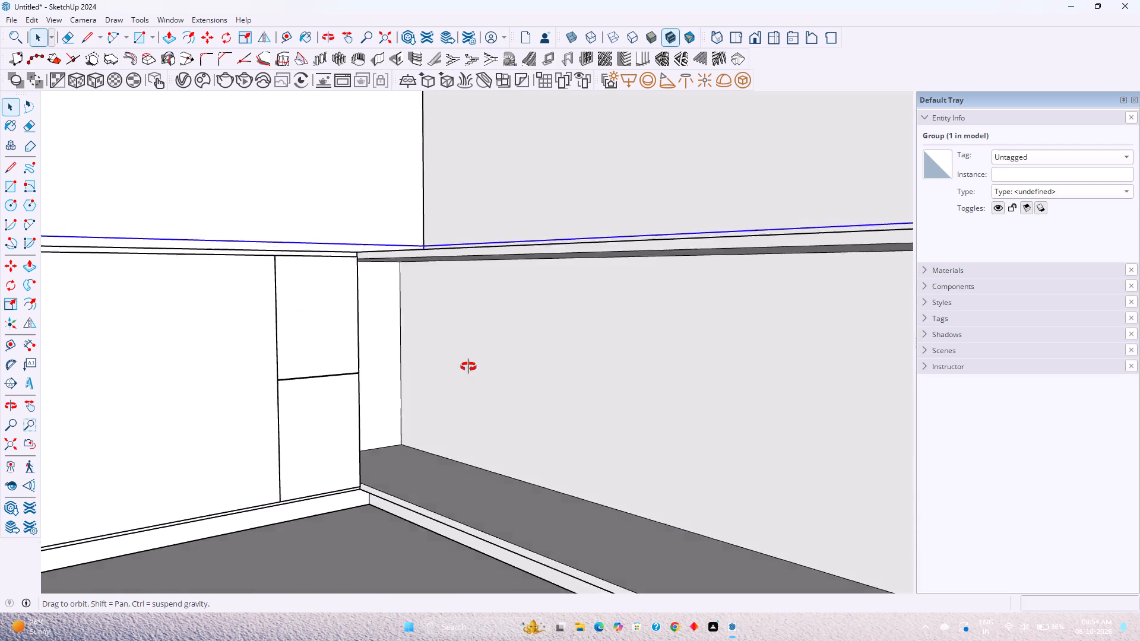
middle_click_drag(468, 367, 422, 451)
scroll(346, 312, "up", 7)
middle_click_drag(353, 314, 202, 231)
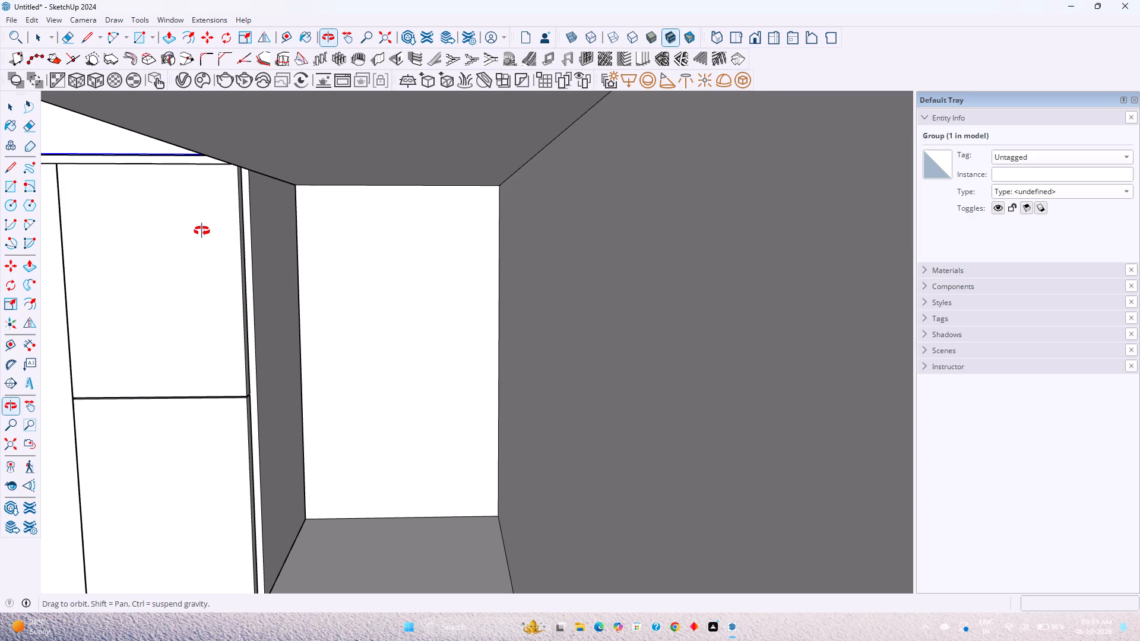
middle_click_drag(202, 231, 395, 259)
scroll(395, 259, "down", 7)
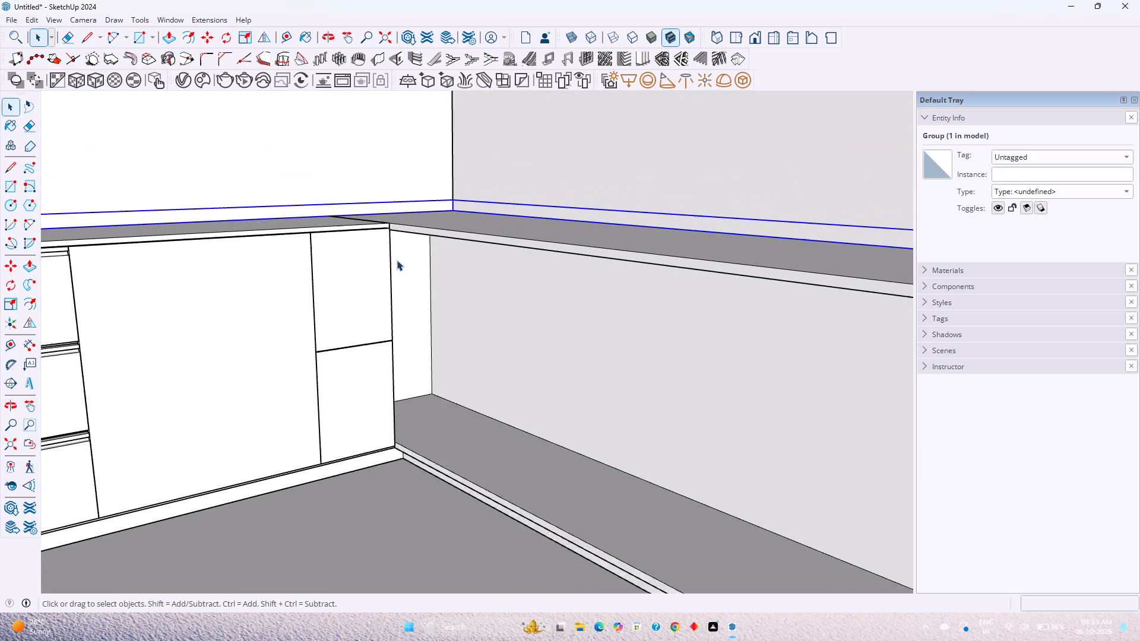
scroll(397, 260, "down", 1)
middle_click_drag(448, 305, 397, 293, "shift")
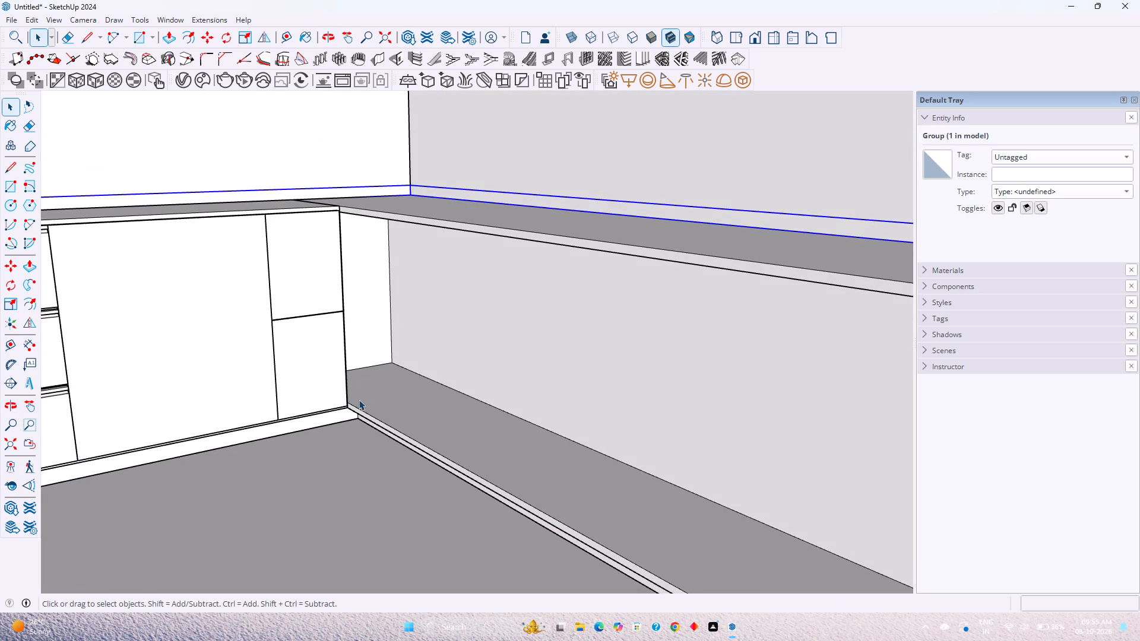
scroll(337, 382, "up", 3)
scroll(337, 382, "down", 2)
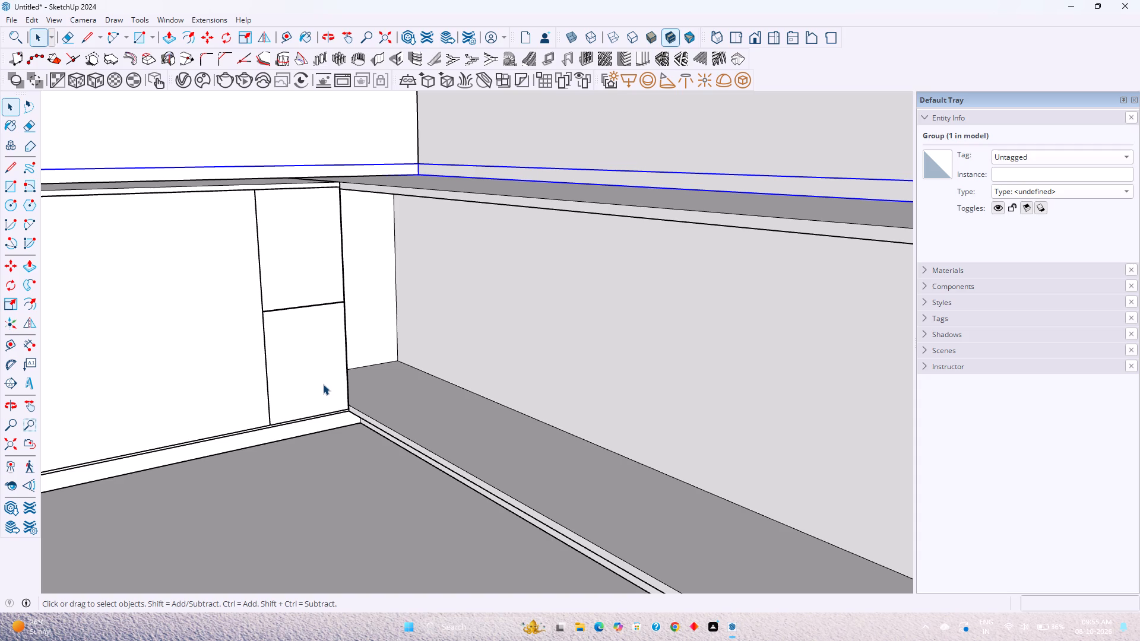
scroll(328, 264, "up", 6)
middle_click_drag(331, 255, 337, 318)
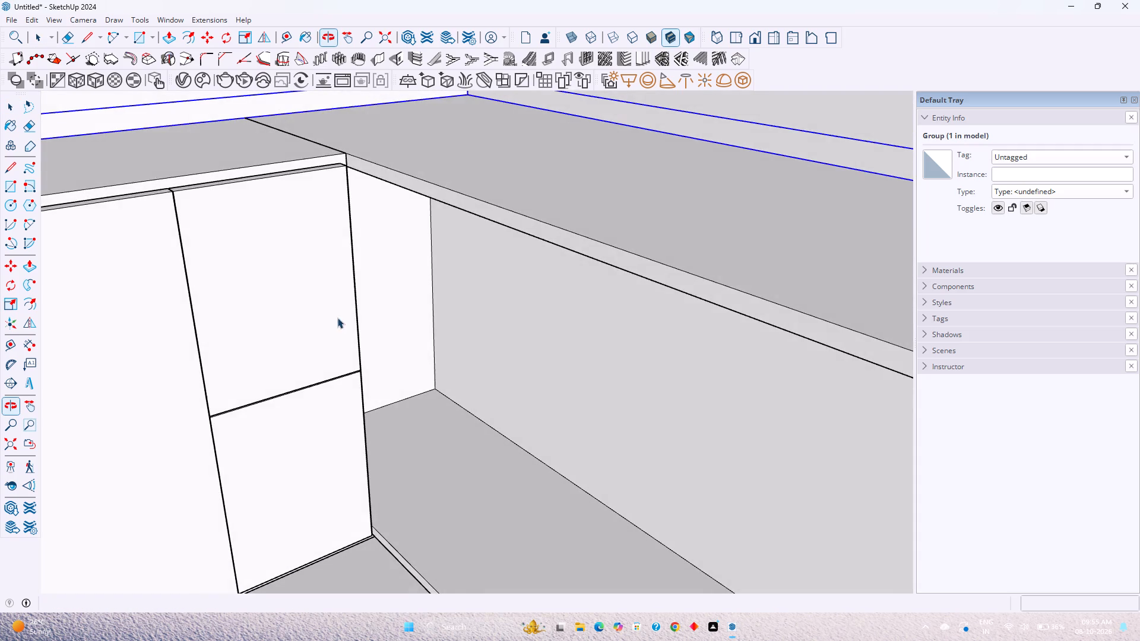
scroll(381, 379, "down", 2)
middle_click_drag(406, 440, 298, 382)
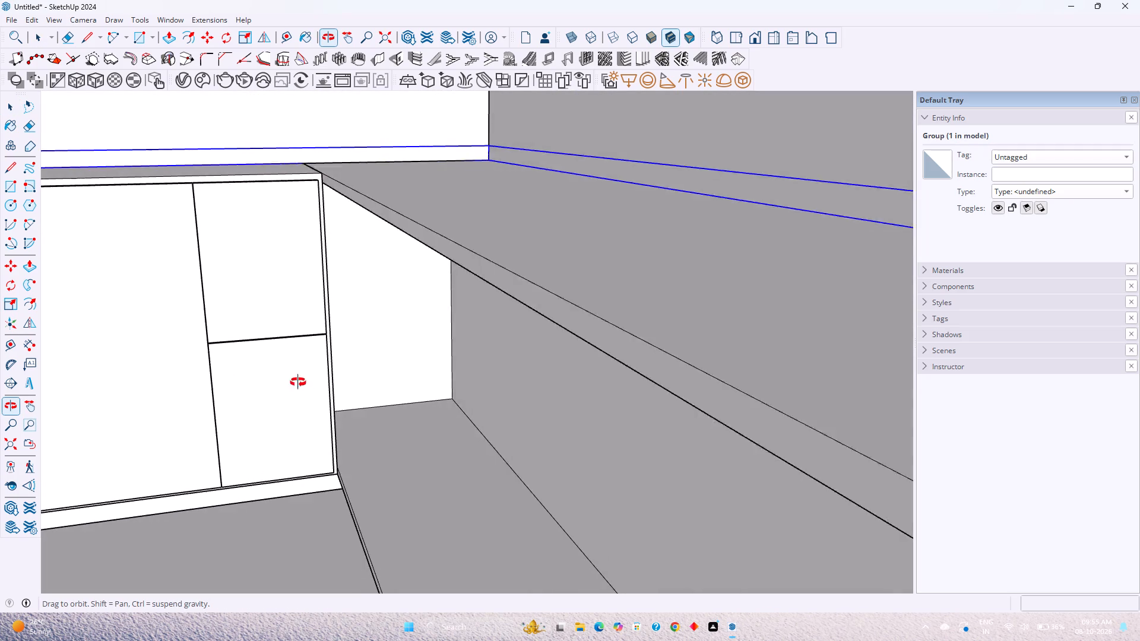
middle_click_drag(298, 382, 298, 381)
scroll(350, 447, "up", 3)
middle_click_drag(350, 447, 313, 440)
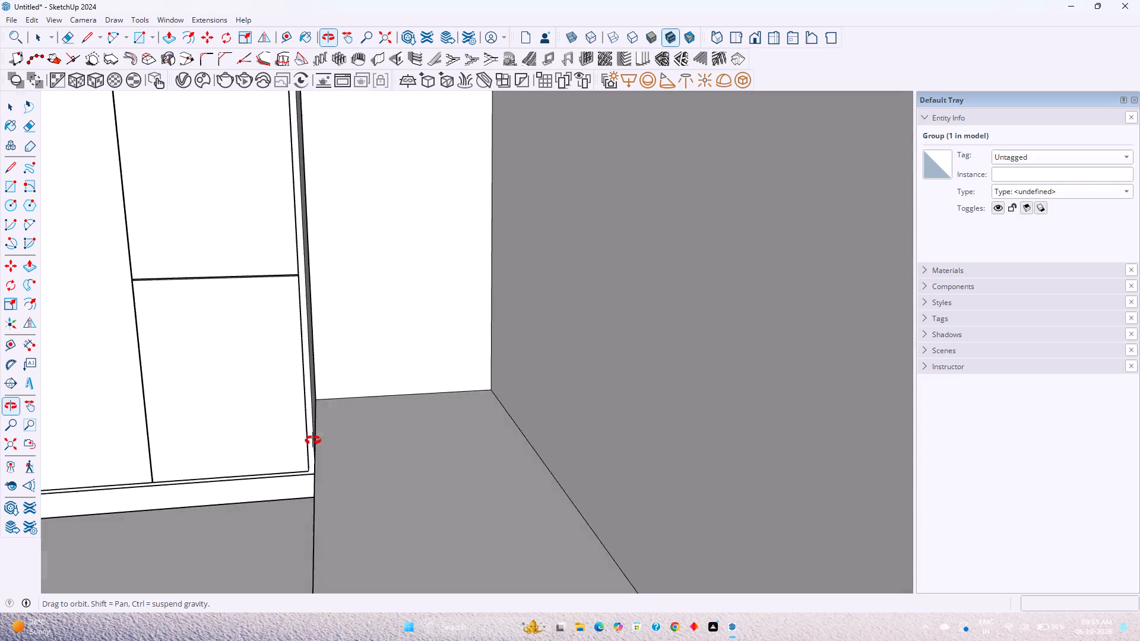
middle_click_drag(313, 440, 357, 378)
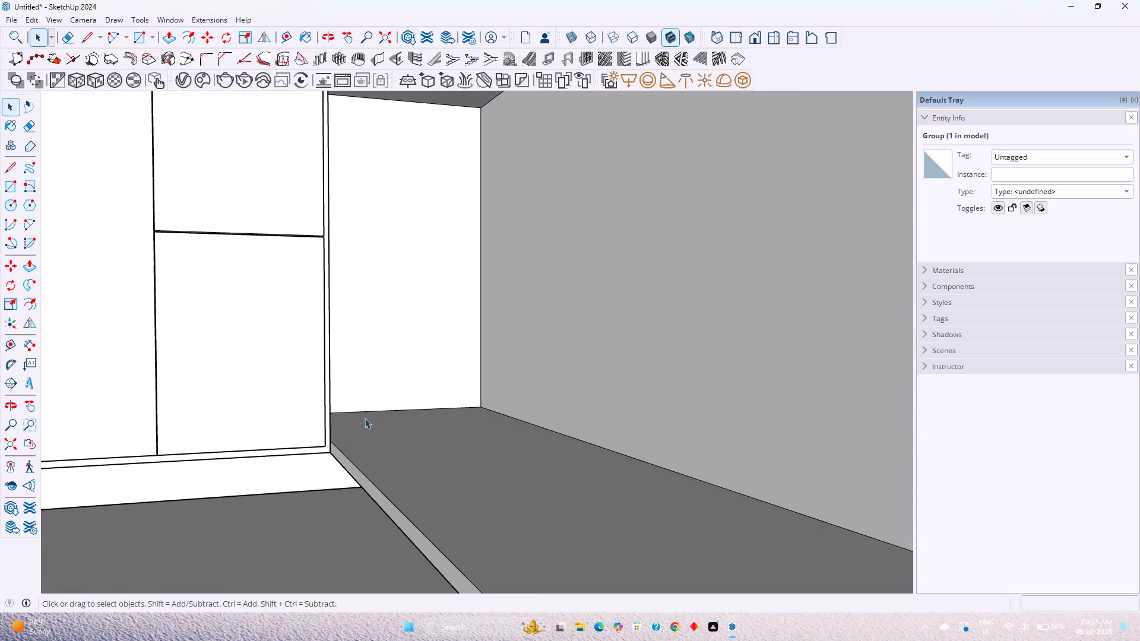
middle_click_drag(332, 427, 346, 485)
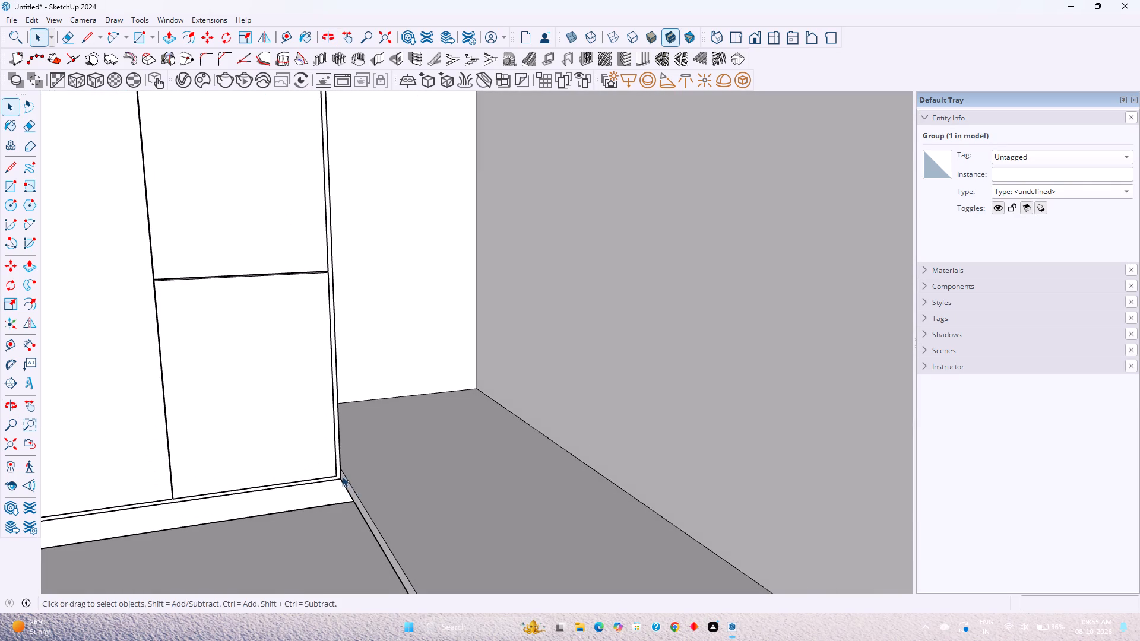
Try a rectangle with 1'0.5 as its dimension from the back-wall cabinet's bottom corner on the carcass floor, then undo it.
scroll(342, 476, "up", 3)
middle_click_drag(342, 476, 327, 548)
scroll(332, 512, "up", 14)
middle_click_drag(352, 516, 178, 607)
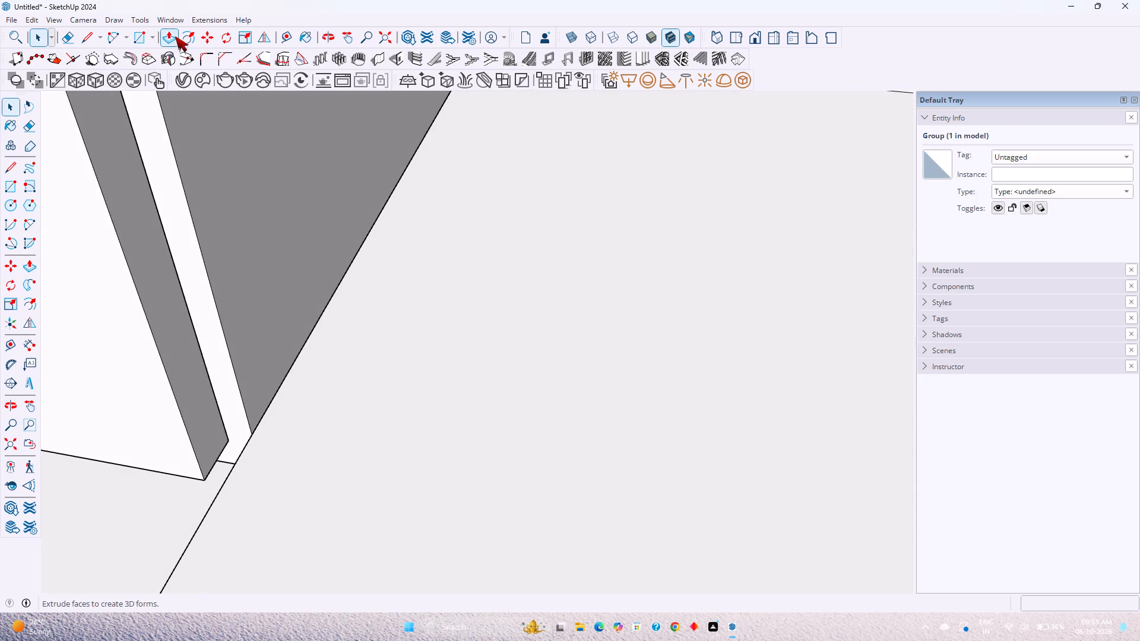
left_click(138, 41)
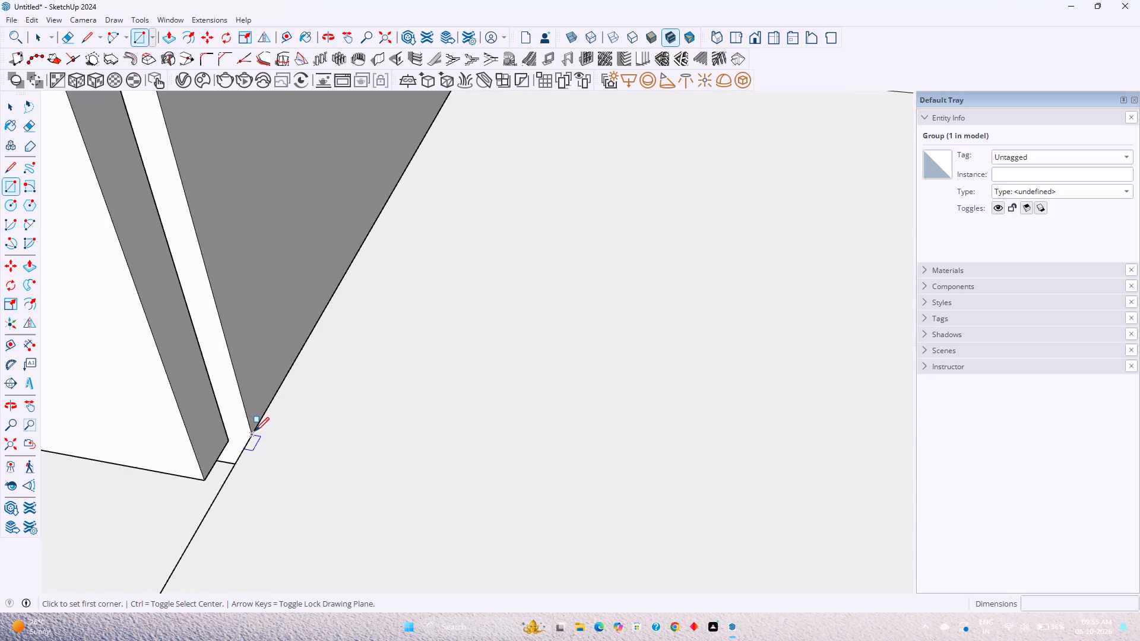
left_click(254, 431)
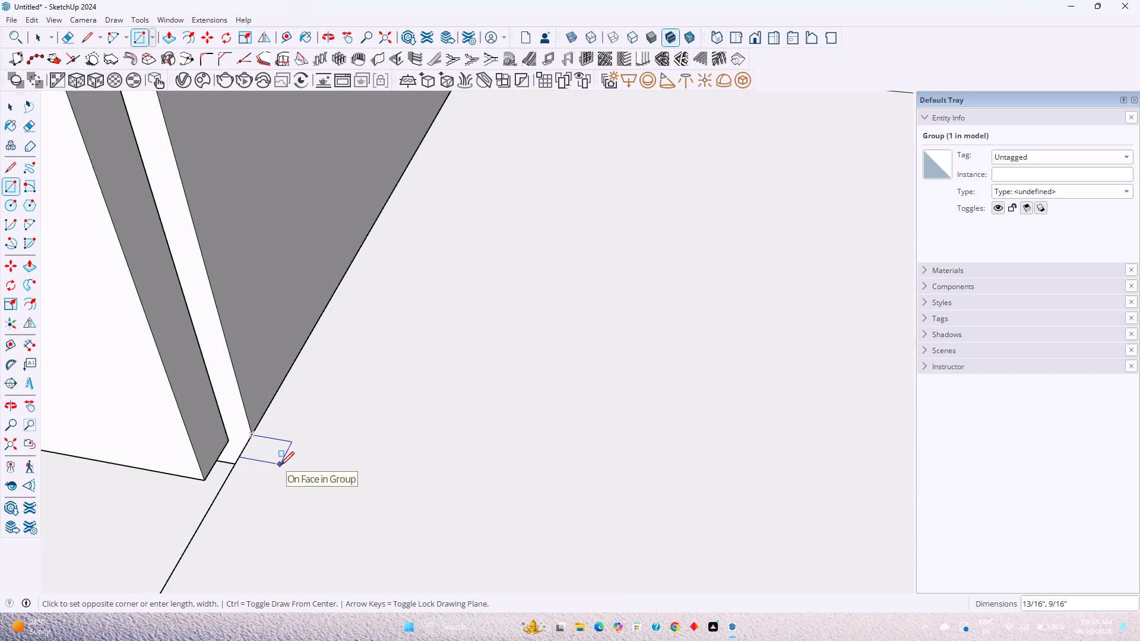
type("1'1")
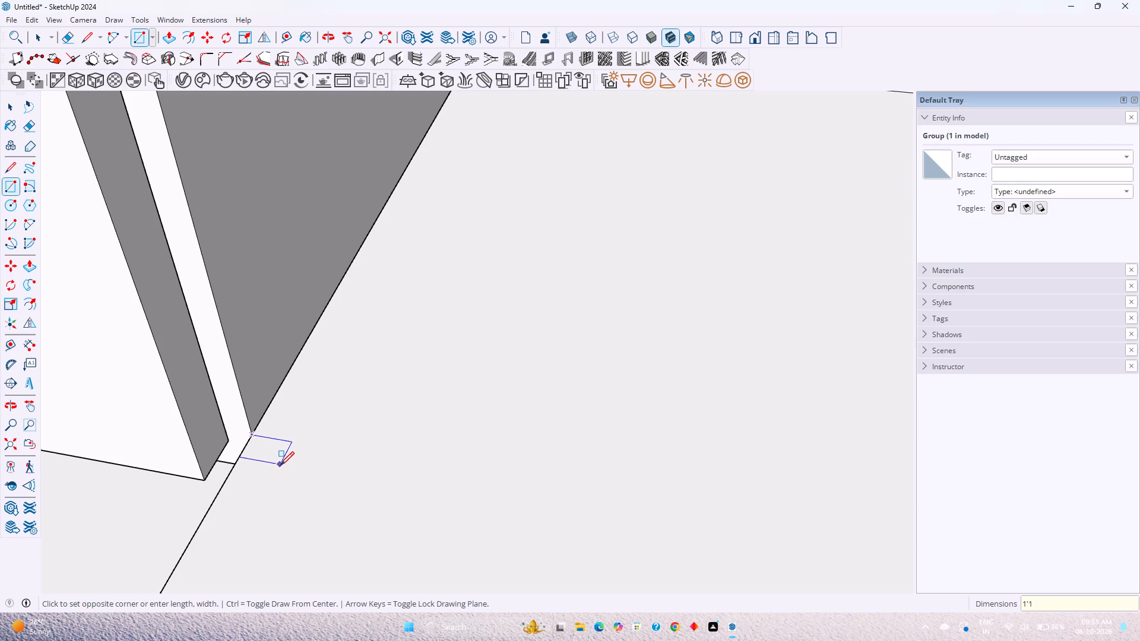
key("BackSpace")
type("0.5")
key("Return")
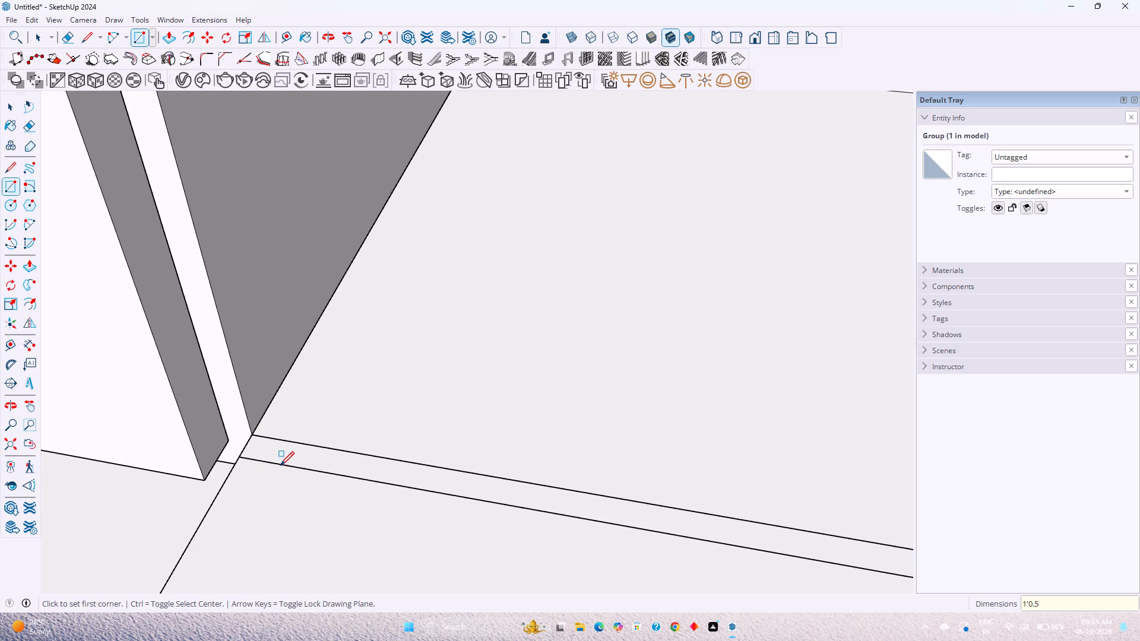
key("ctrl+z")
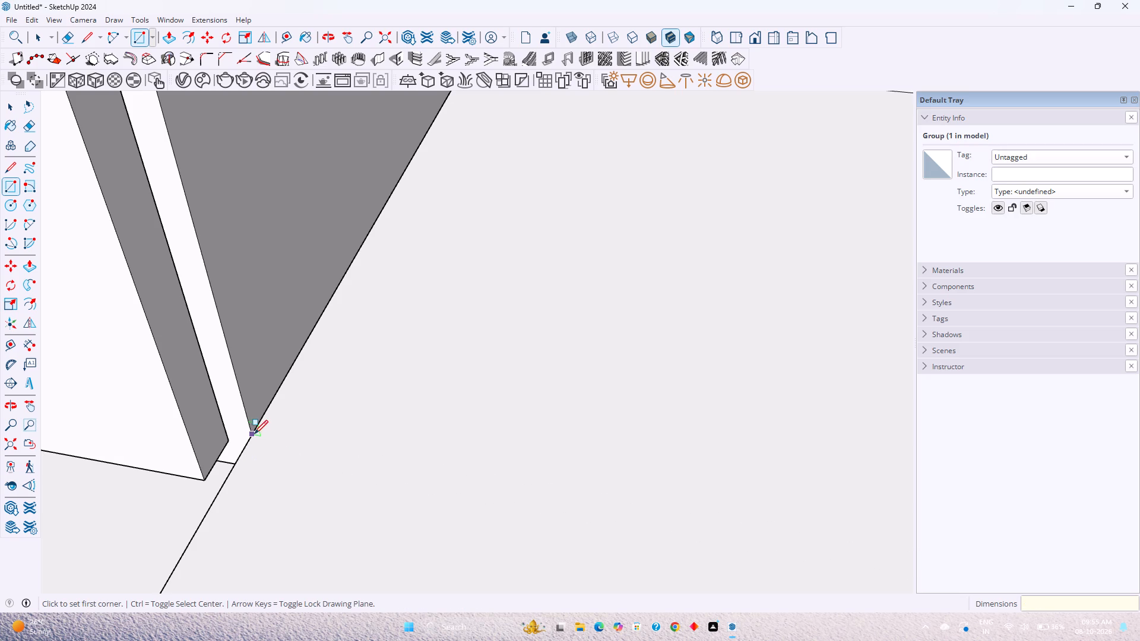
Open the side-wall carcass group for editing.
key("space")
double_click(283, 446)
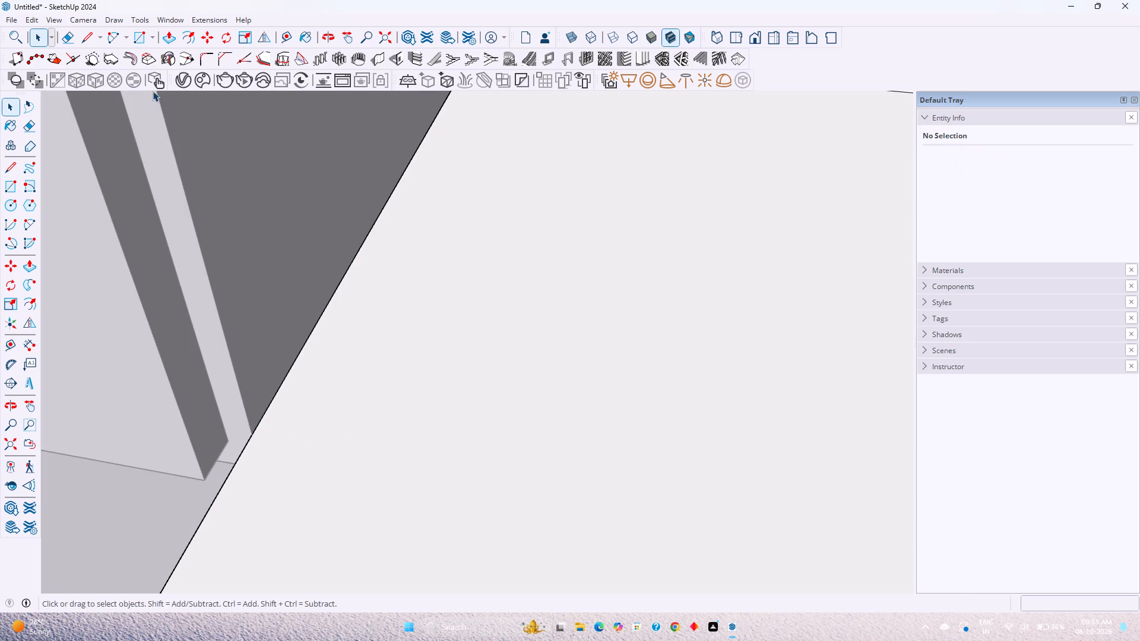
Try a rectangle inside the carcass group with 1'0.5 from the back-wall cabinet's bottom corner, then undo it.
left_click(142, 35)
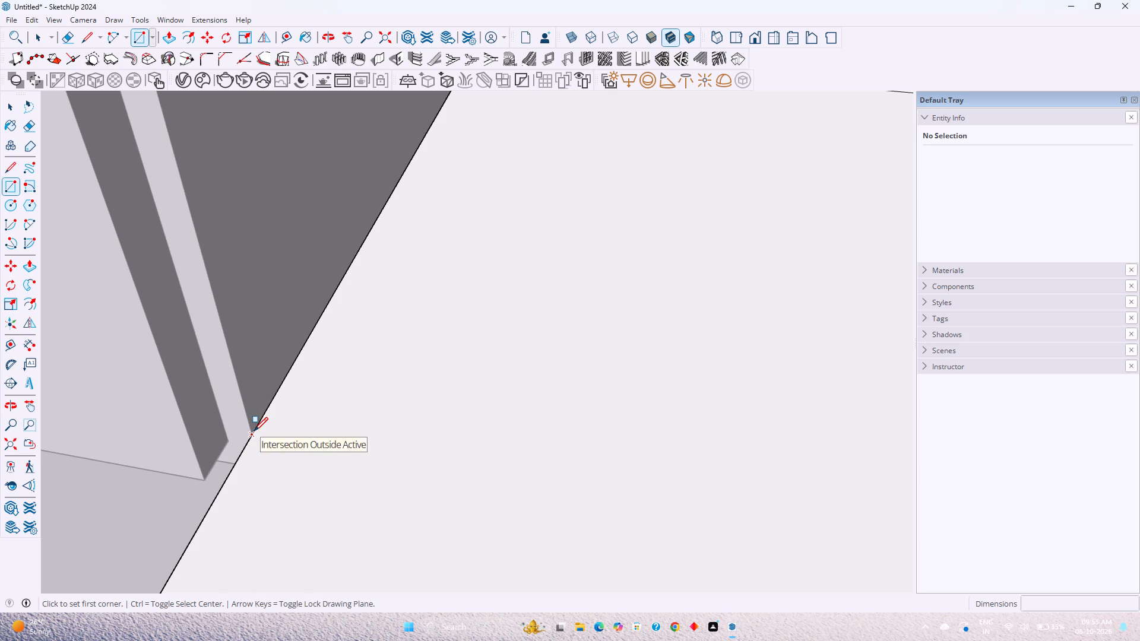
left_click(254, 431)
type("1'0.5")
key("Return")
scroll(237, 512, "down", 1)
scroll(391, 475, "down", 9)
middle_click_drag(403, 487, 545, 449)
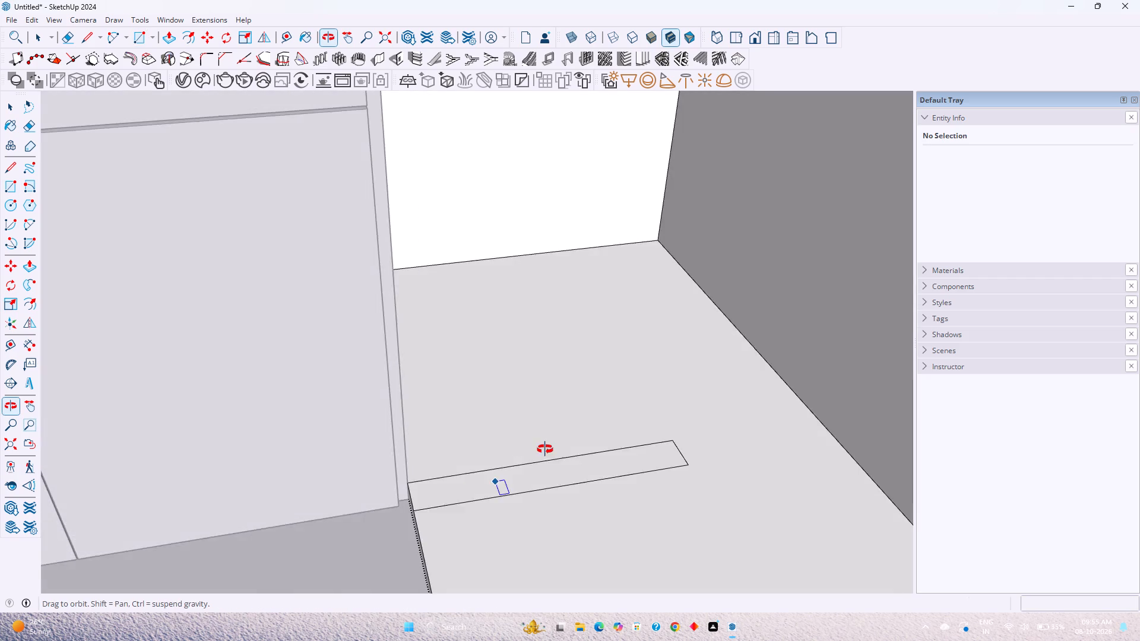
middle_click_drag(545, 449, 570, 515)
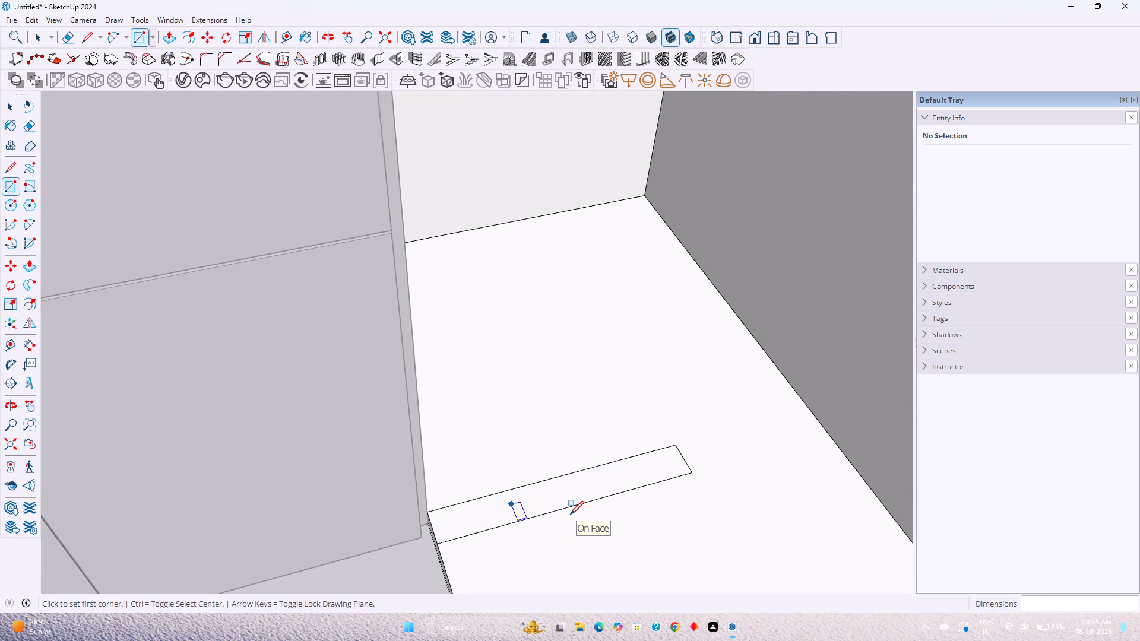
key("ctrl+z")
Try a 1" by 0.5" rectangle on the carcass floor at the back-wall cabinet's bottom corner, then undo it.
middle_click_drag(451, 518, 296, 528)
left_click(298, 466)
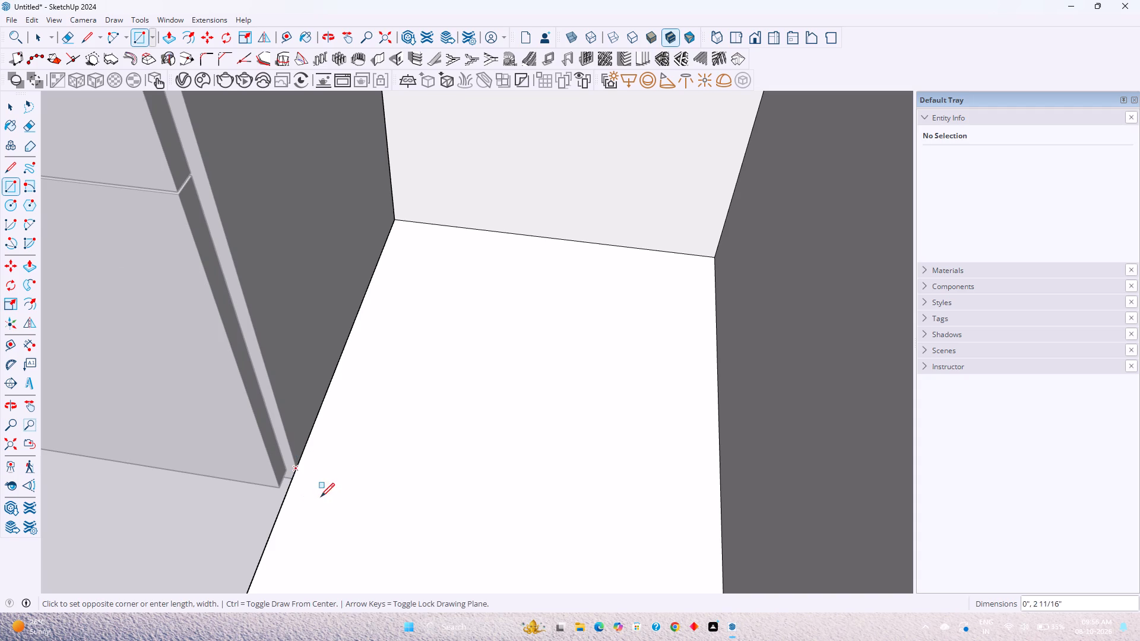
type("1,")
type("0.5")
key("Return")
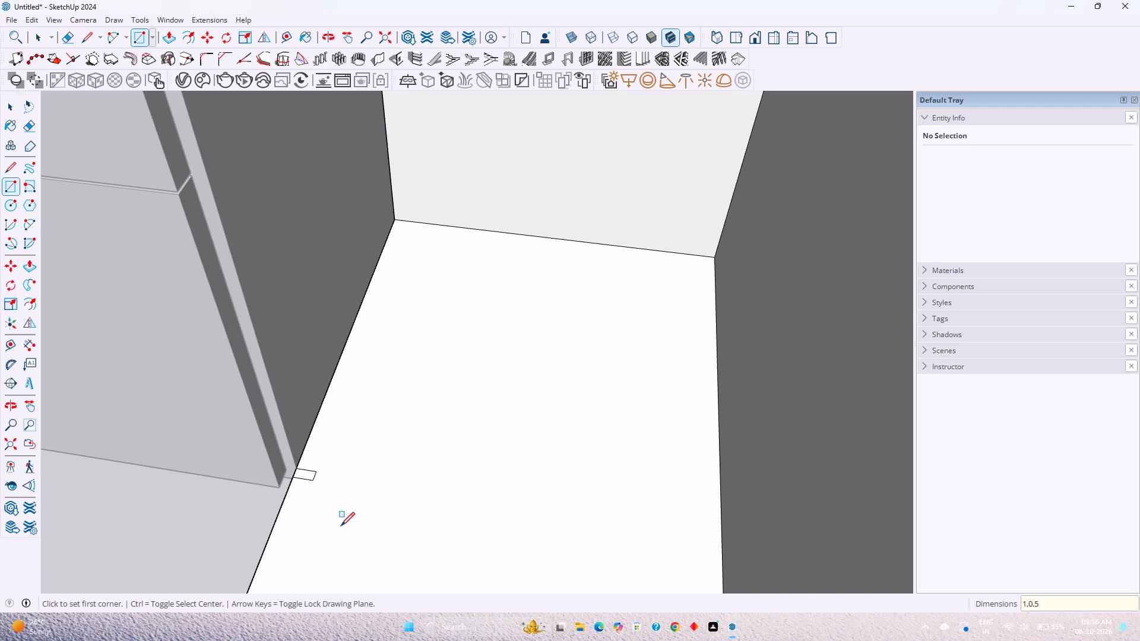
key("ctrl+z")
Draw a 0.5" by 1" rectangle on the side-wall carcass floor at the back-wall cabinet's bottom corner.
scroll(284, 462, "up", 3)
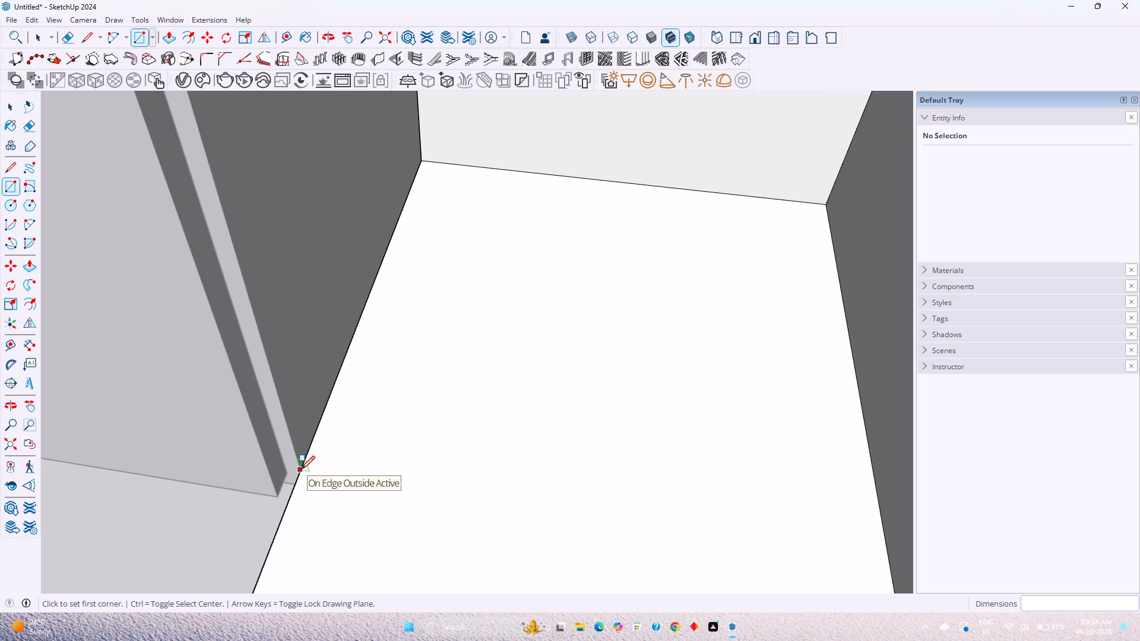
left_click(303, 469)
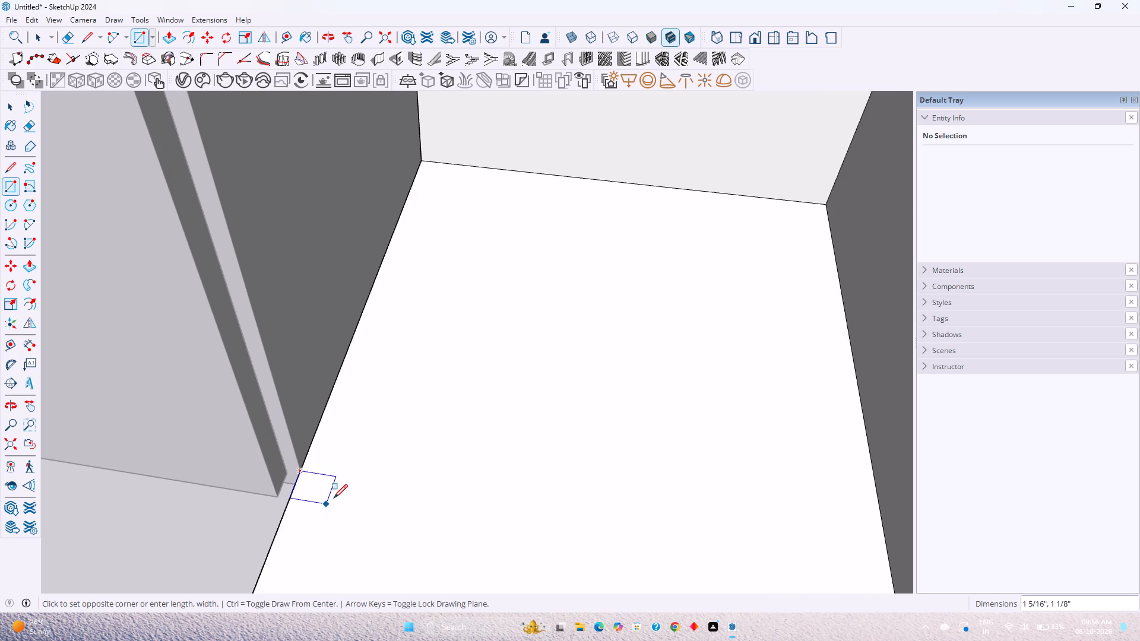
key("Up")
key("Up")
type("0.5")
key("comma")
key("1")
key("Return")
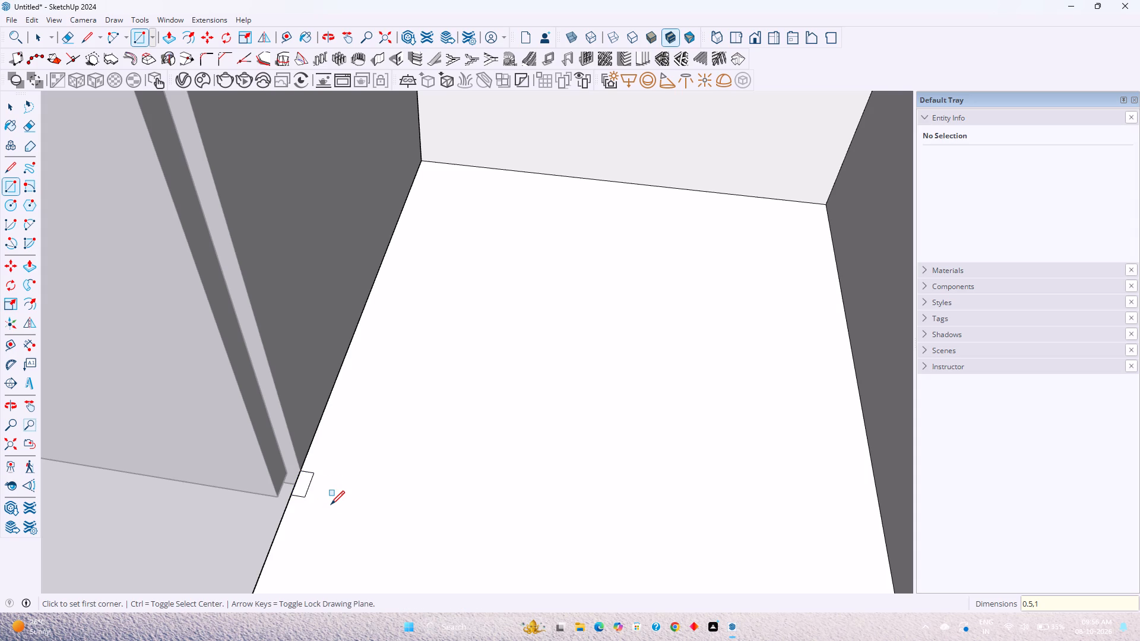
Extrude the small corner rectangle up to the top of the carcass opening as a filler strip and leave the group.
key("p")
left_click(309, 477)
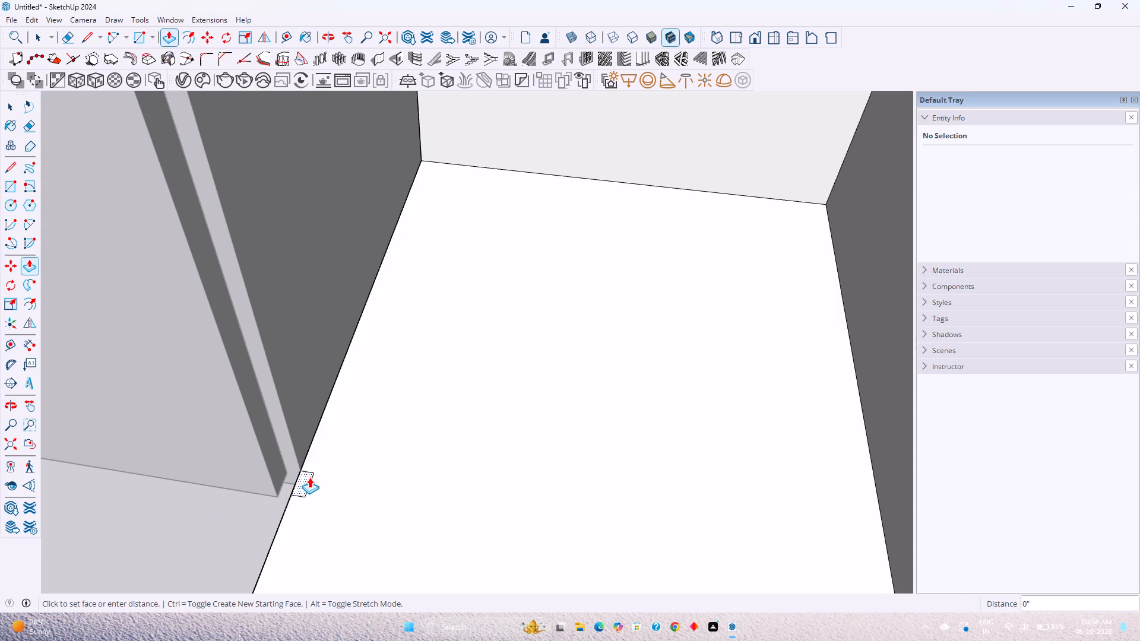
scroll(304, 445, "down", 8)
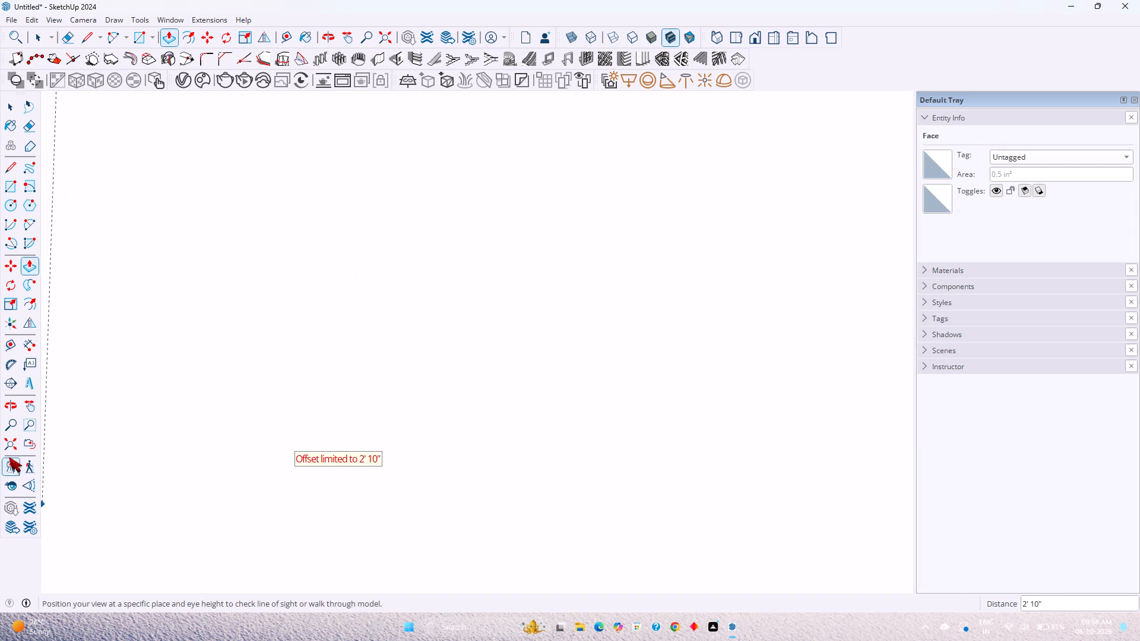
left_click(9, 448)
middle_click_drag(268, 447, 612, 438)
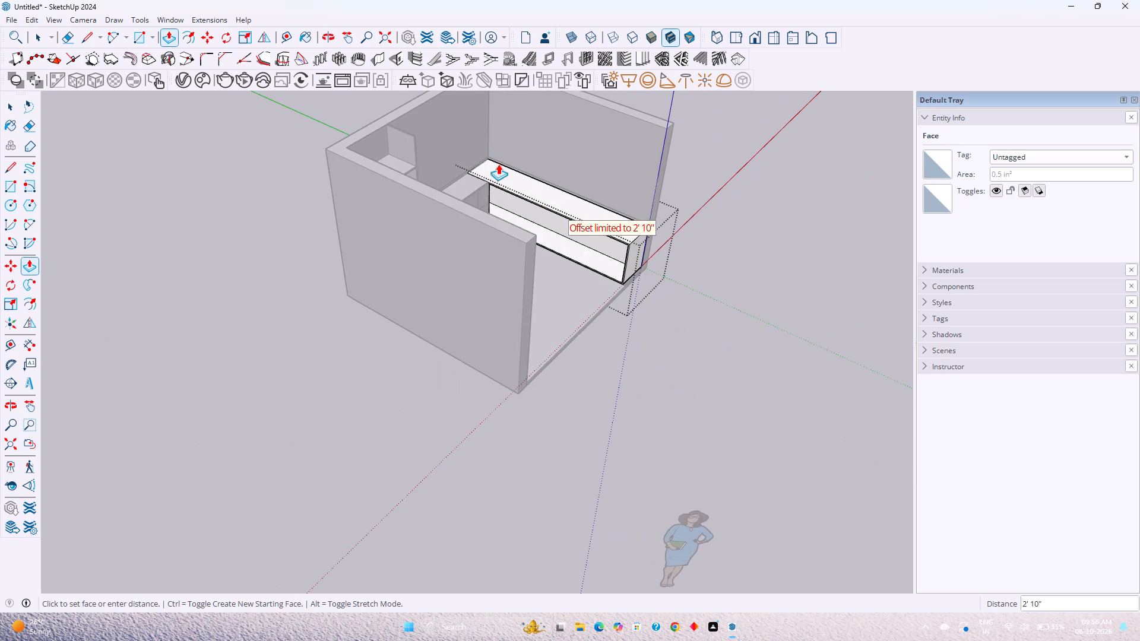
scroll(494, 196, "up", 20)
scroll(494, 196, "up", 3)
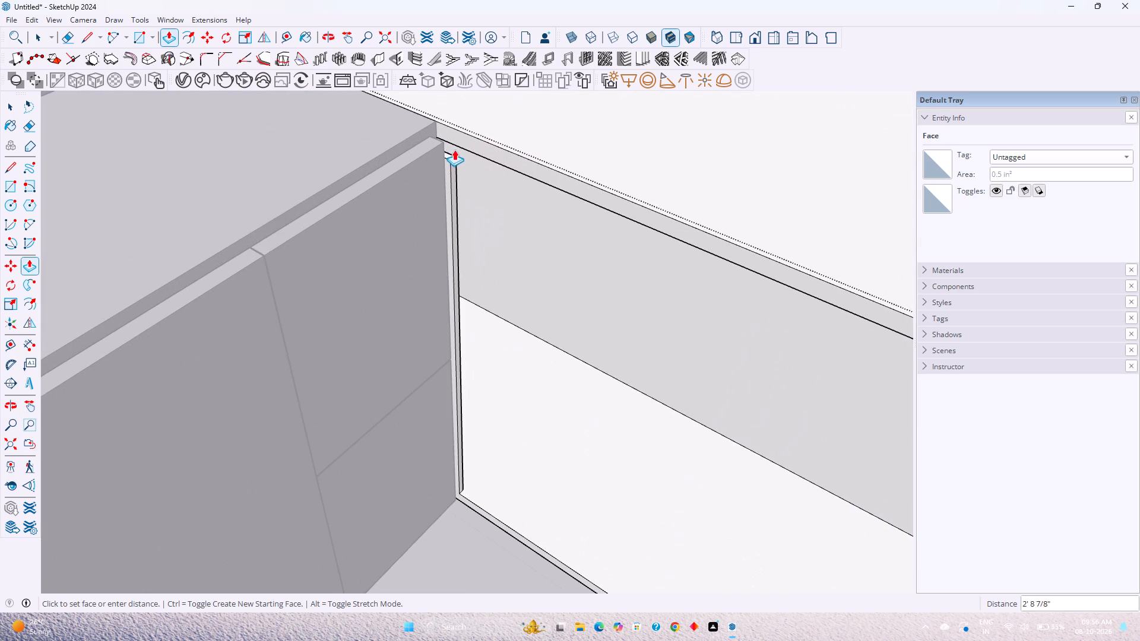
left_click(452, 145)
key("space")
middle_click_drag(470, 302, 413, 334)
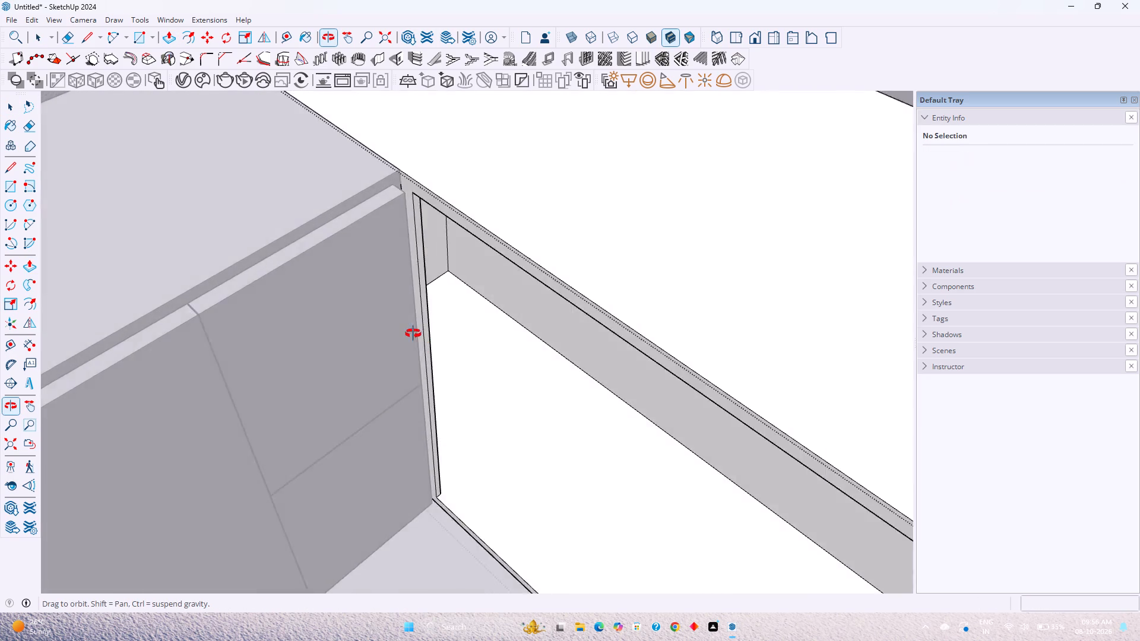
middle_click_drag(413, 334, 425, 234)
scroll(426, 234, "down", 11)
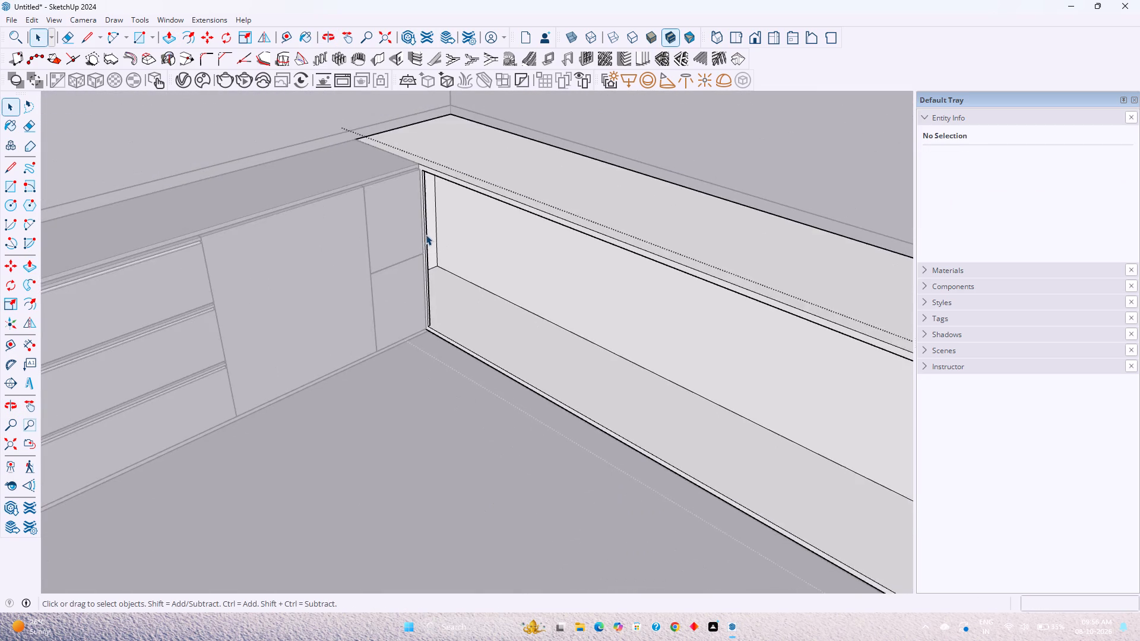
scroll(426, 239, "down", 2)
middle_click_drag(426, 243, 368, 318)
scroll(397, 315, "down", 4)
middle_click_drag(420, 415, 441, 342)
scroll(602, 461, "up", 4)
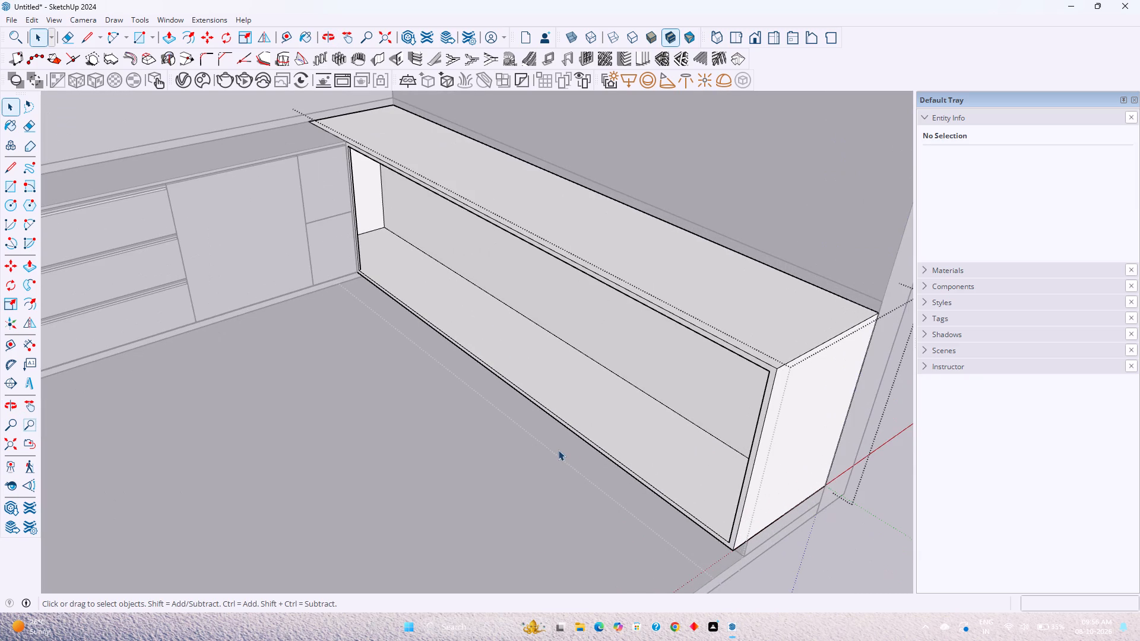
key("Escape")
Examine the side-wall base carcass along its open front and at its free end.
middle_click_drag(476, 450, 364, 456, "shift")
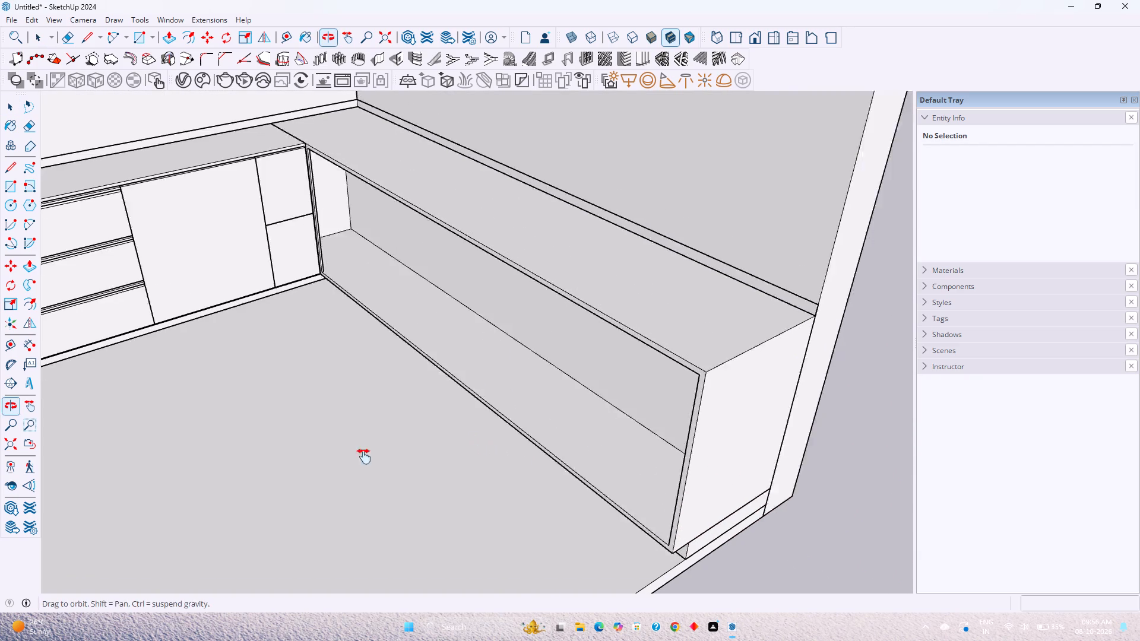
middle_click_drag(364, 456, 304, 465, "shift")
middle_click_drag(303, 459, 420, 377)
scroll(422, 379, "down", 1)
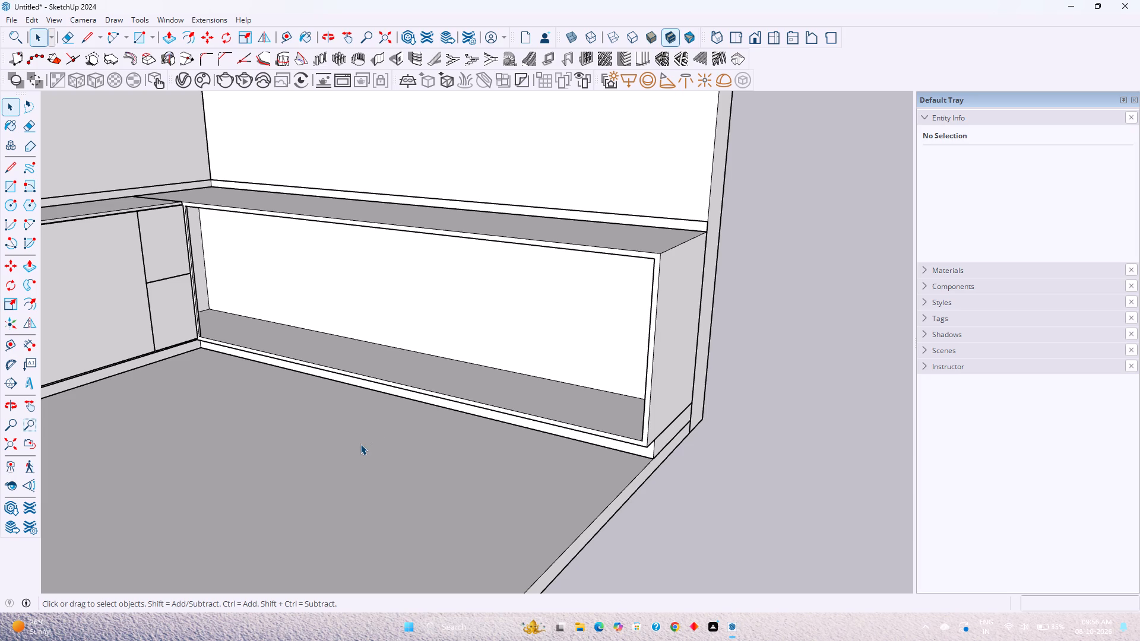
scroll(243, 305, "up", 2)
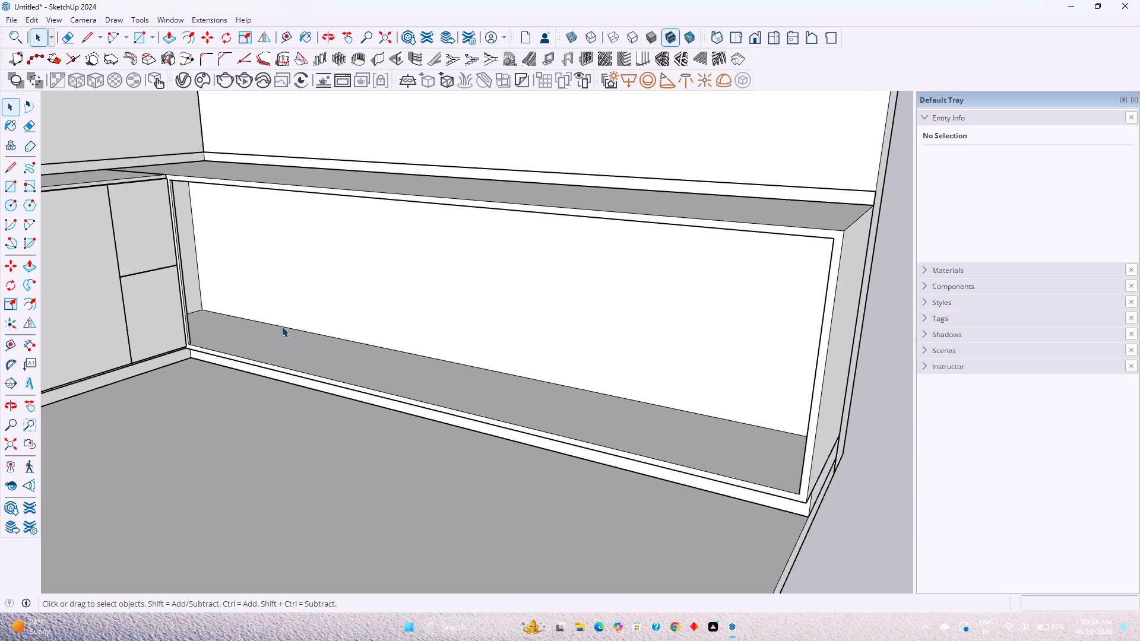
scroll(305, 329, "down", 3)
middle_click_drag(429, 343, 377, 338)
scroll(435, 345, "up", 4)
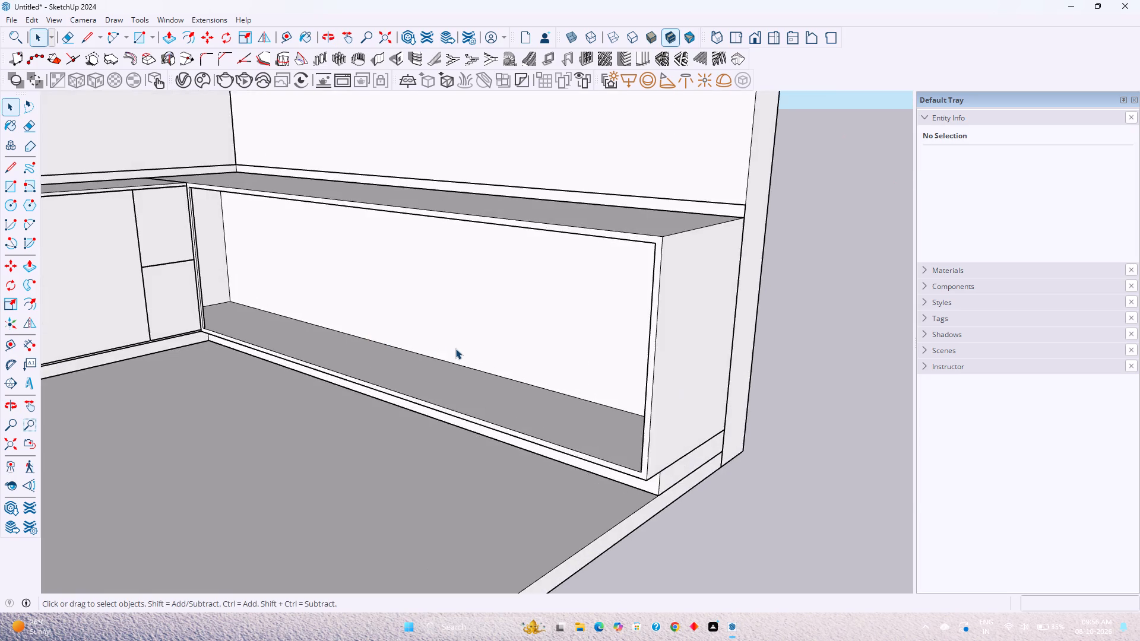
scroll(455, 348, "up", 4)
middle_click_drag(462, 355, 296, 337, "shift")
middle_click_drag(291, 341, 437, 356)
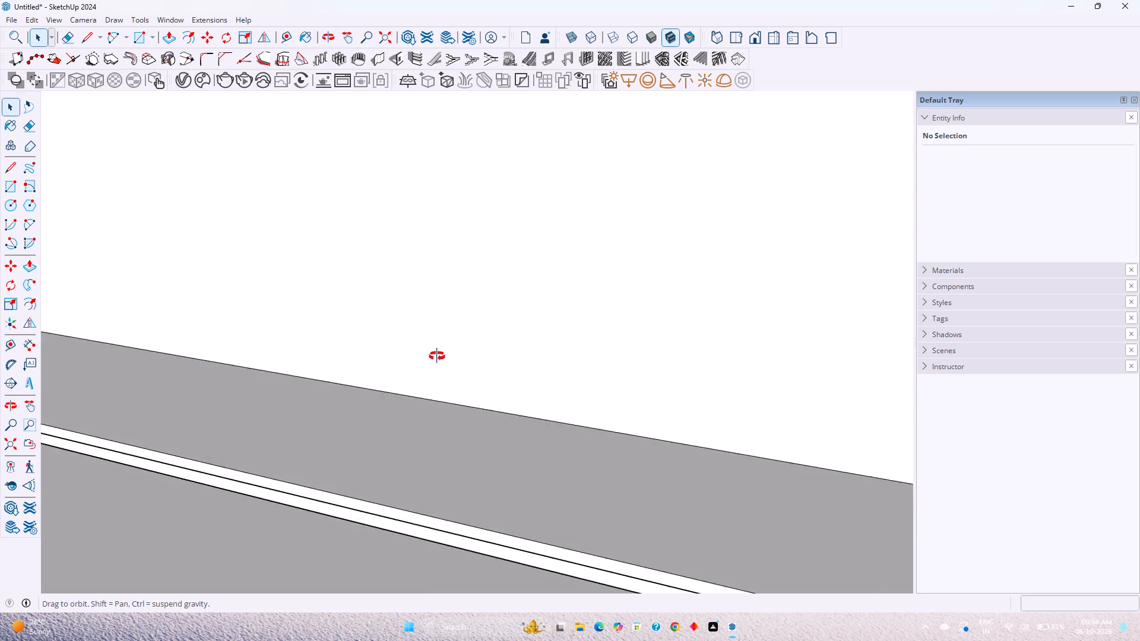
middle_click_drag(437, 356, 561, 363)
scroll(580, 359, "down", 3)
middle_click_drag(580, 359, 367, 359, "shift")
middle_click_drag(356, 358, 369, 360)
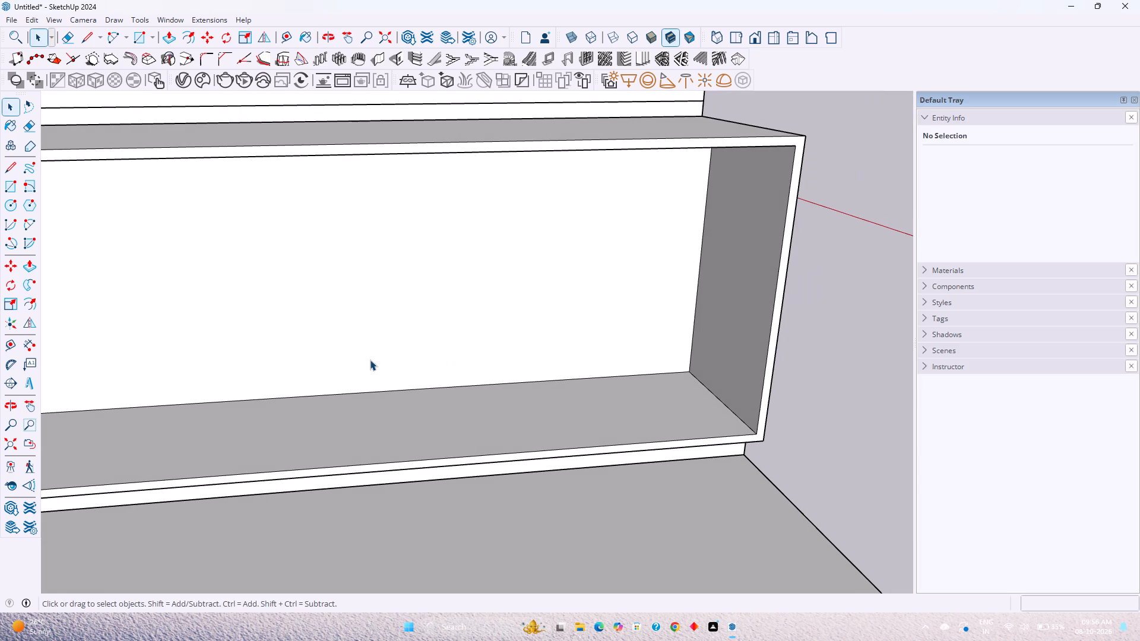
Open the side-wall carcass group and push the inner face of its free end inward by 3'6".
key("p")
key("space")
double_click(742, 286)
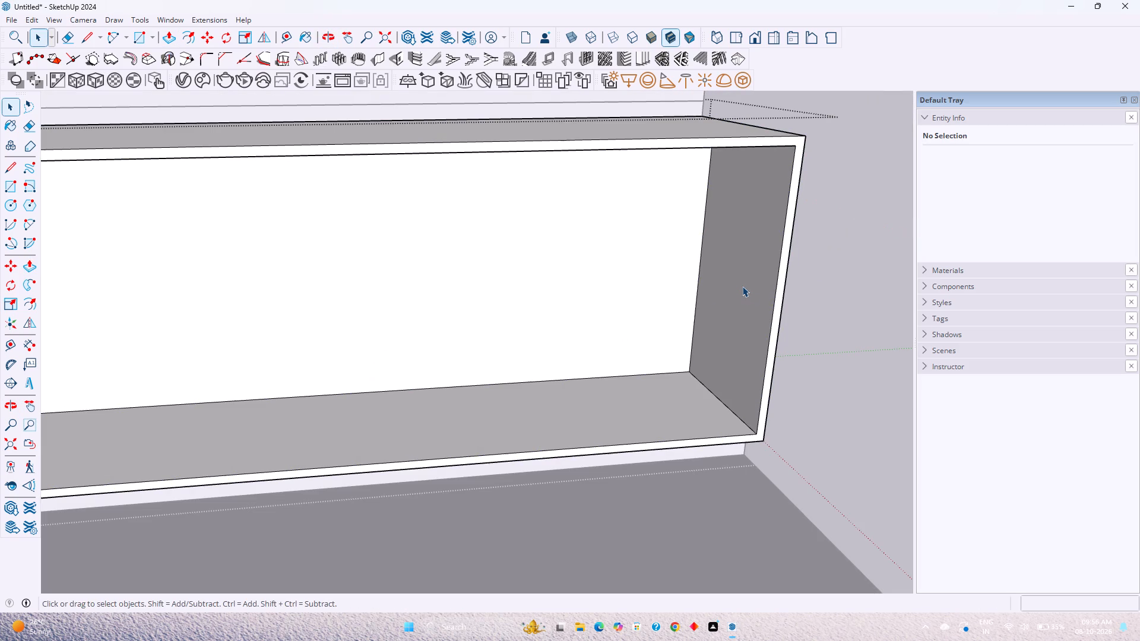
key("p")
scroll(729, 308, "down", 2)
left_click(730, 308)
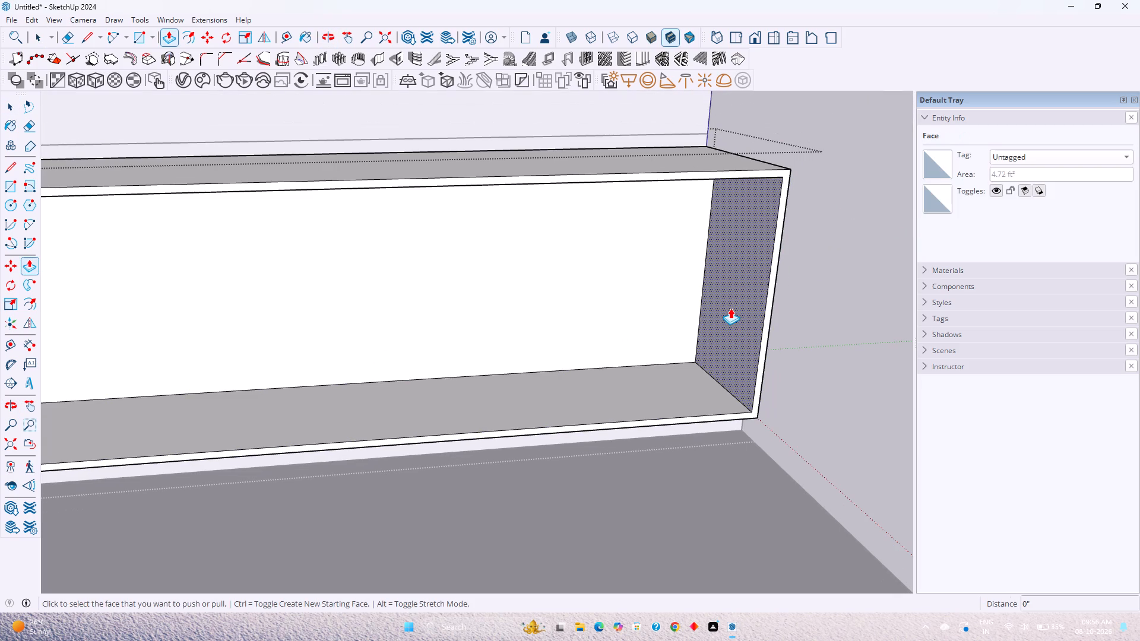
scroll(344, 329, "down", 4)
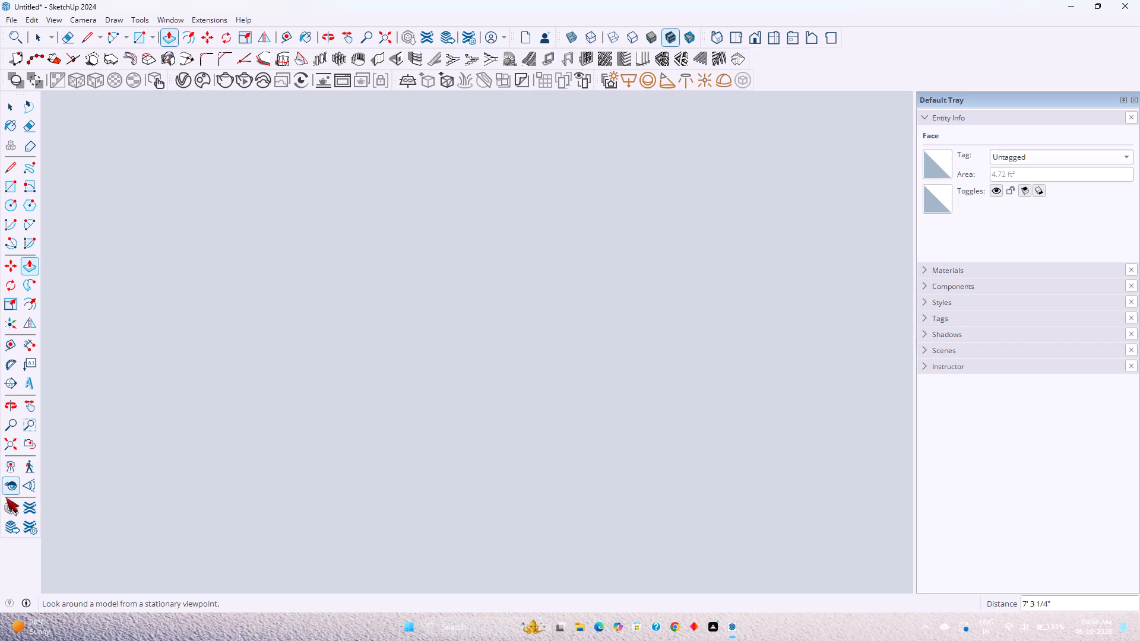
left_click(6, 444)
middle_click_drag(512, 331, 315, 350)
scroll(452, 287, "up", 6)
middle_click_drag(495, 301, 449, 316, "shift")
middle_click_drag(389, 303, 361, 305)
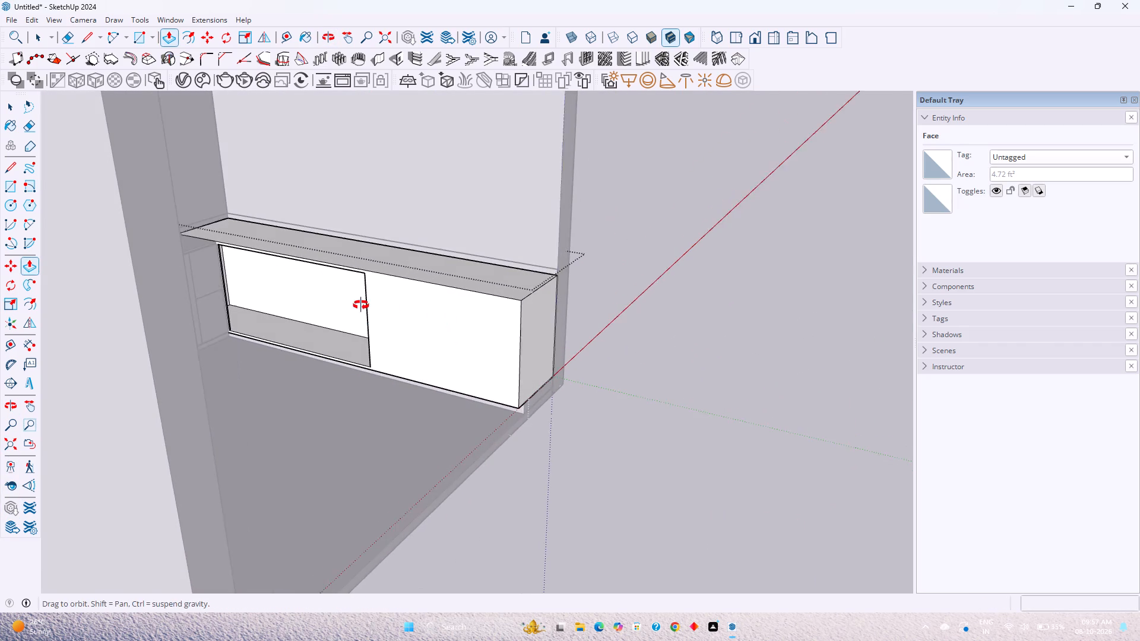
middle_click_drag(361, 305, 360, 305)
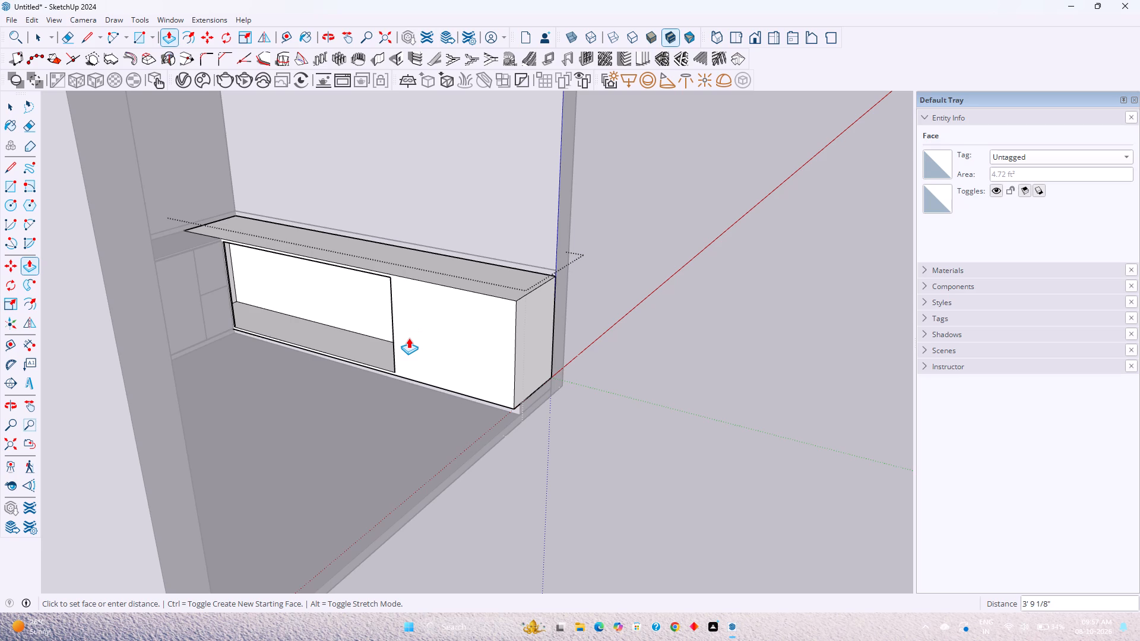
type("3'6")
key("Return")
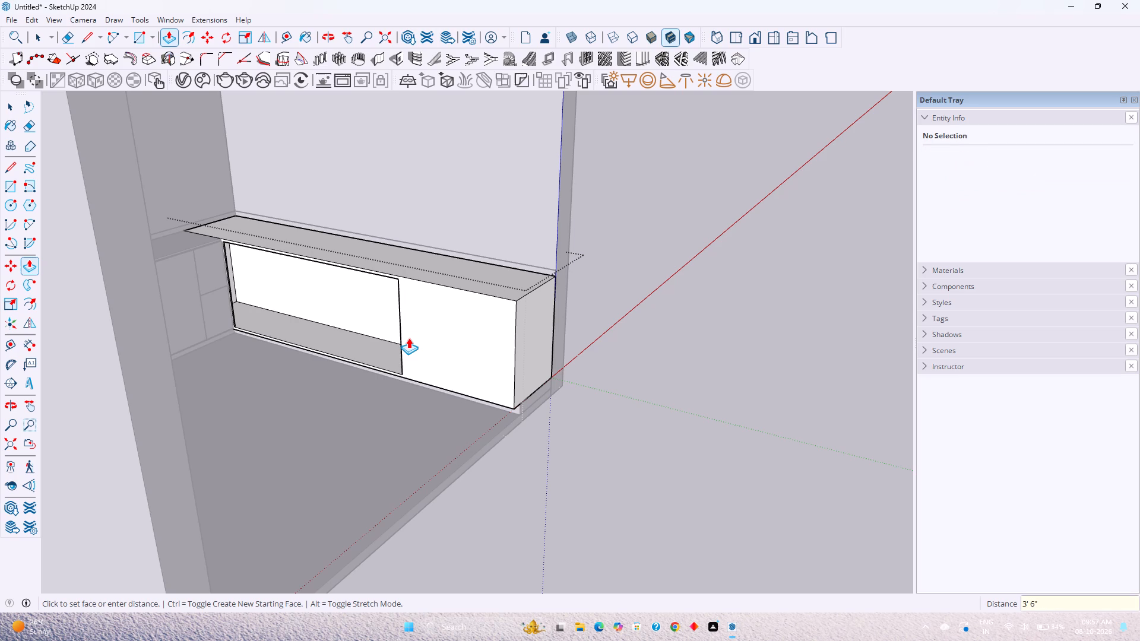
Push the outer face of the carcass's free end inward by 3'6" and leave the group.
left_click(543, 354)
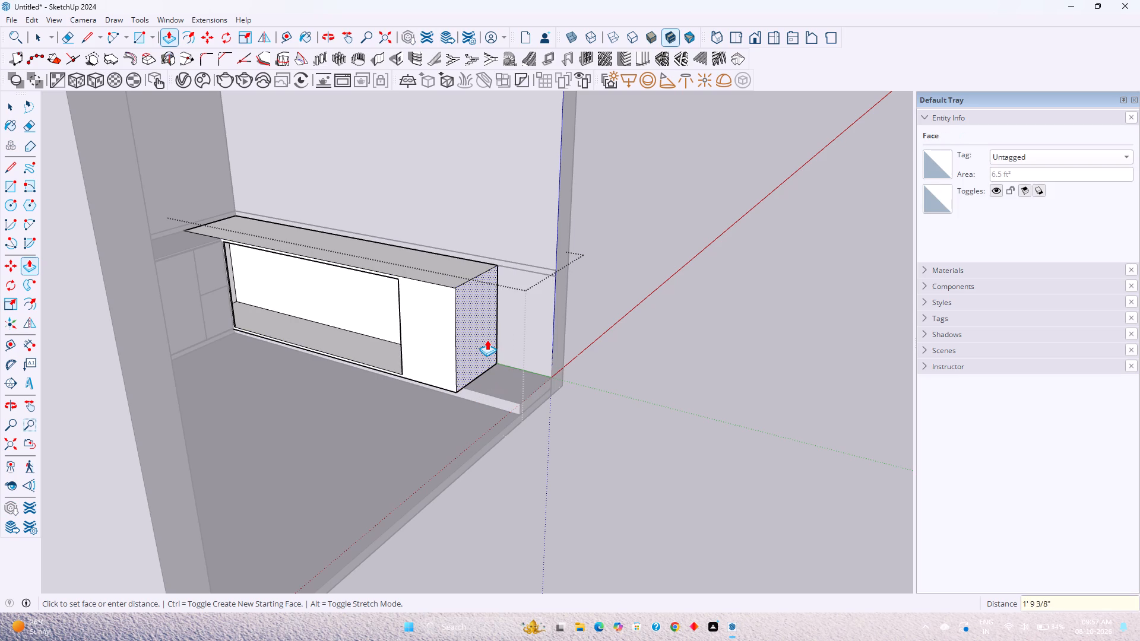
type("3'6")
key("Return")
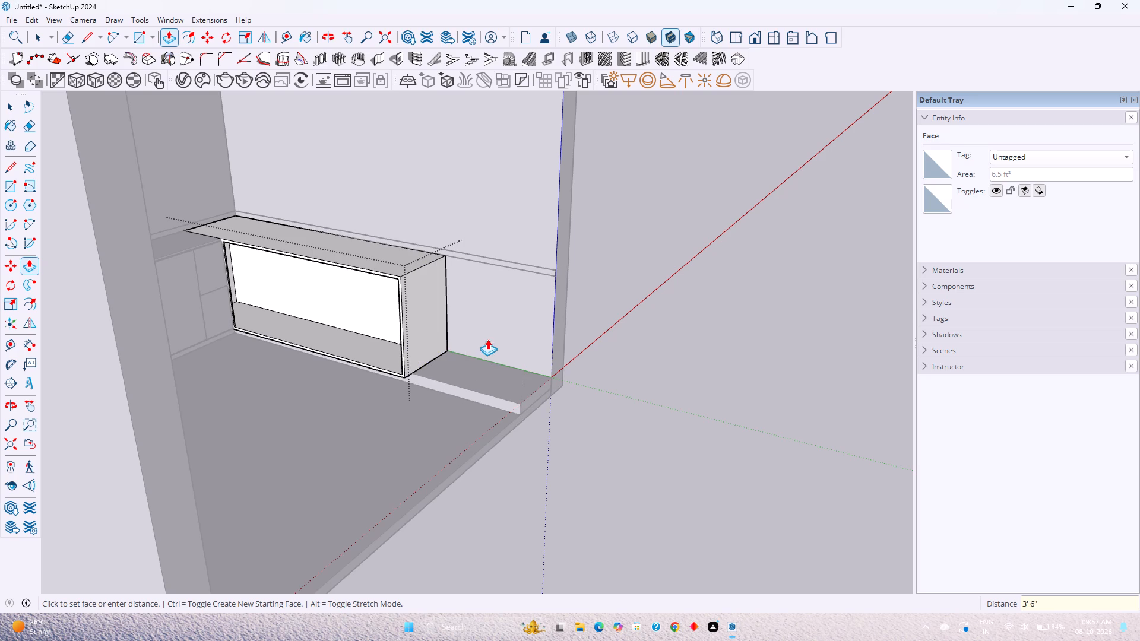
key("Escape")
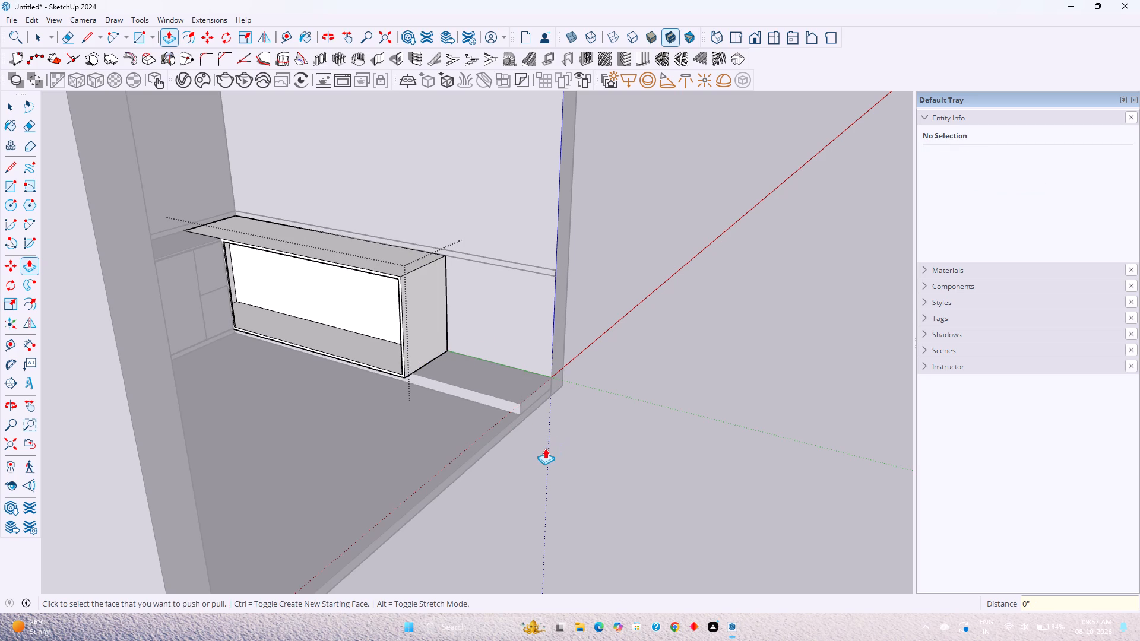
key("Escape")
key("Escape")
key("space")
key("Escape")
Push the plinth's end face back to line up with the shortened carcass's end.
scroll(537, 398, "up", 5)
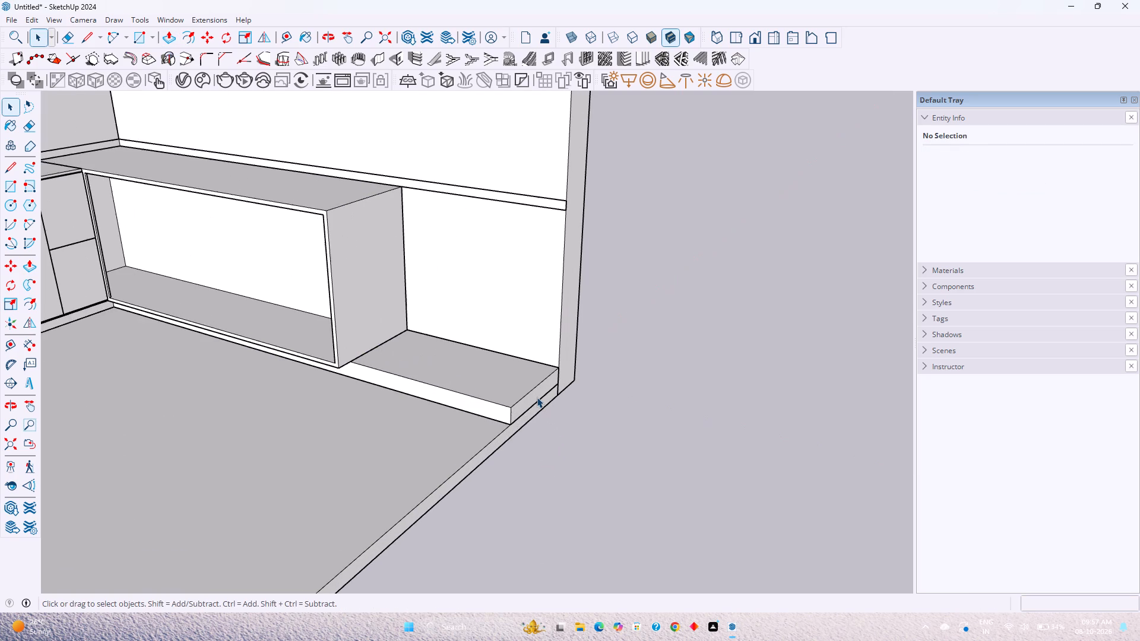
left_click(537, 397)
key("p")
left_click(536, 397)
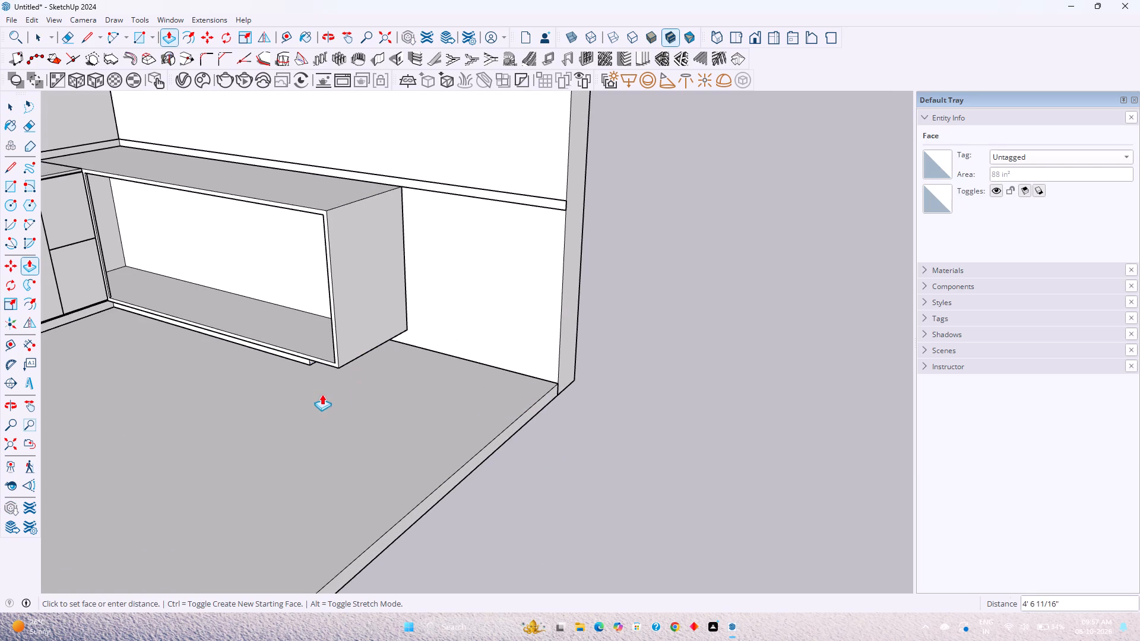
left_click(343, 361)
key("space")
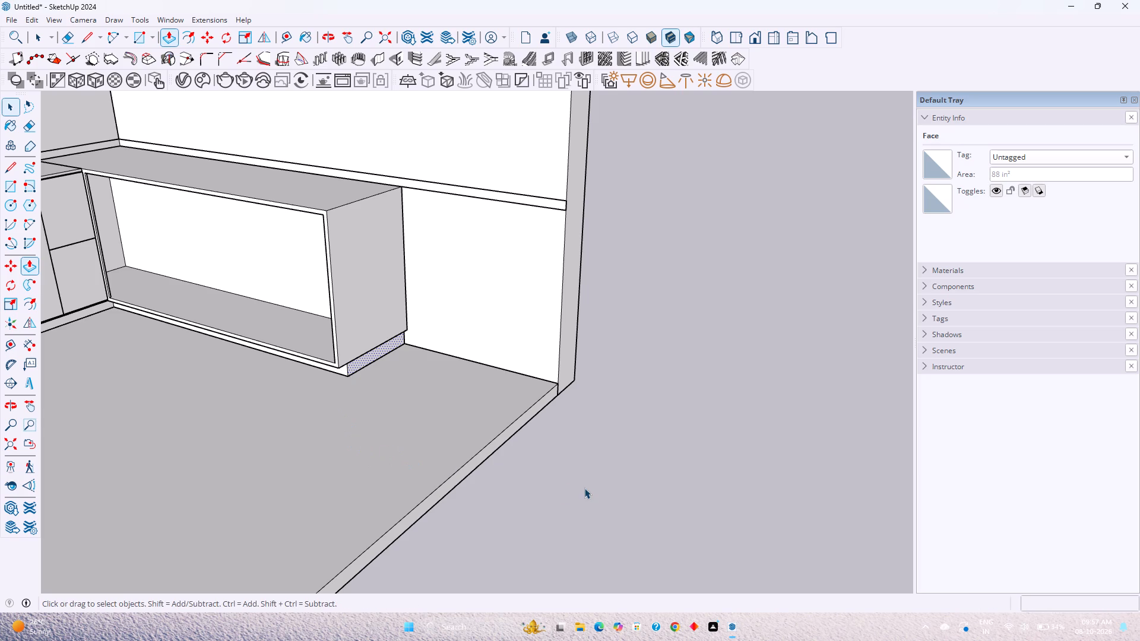
left_click(584, 488)
Examine the shortened side-wall carcass, its plinth and the corner where it meets the back-wall cabinet.
scroll(378, 416, "down", 2)
middle_click_drag(378, 416, 294, 418)
middle_click_drag(256, 376, 293, 453, "shift")
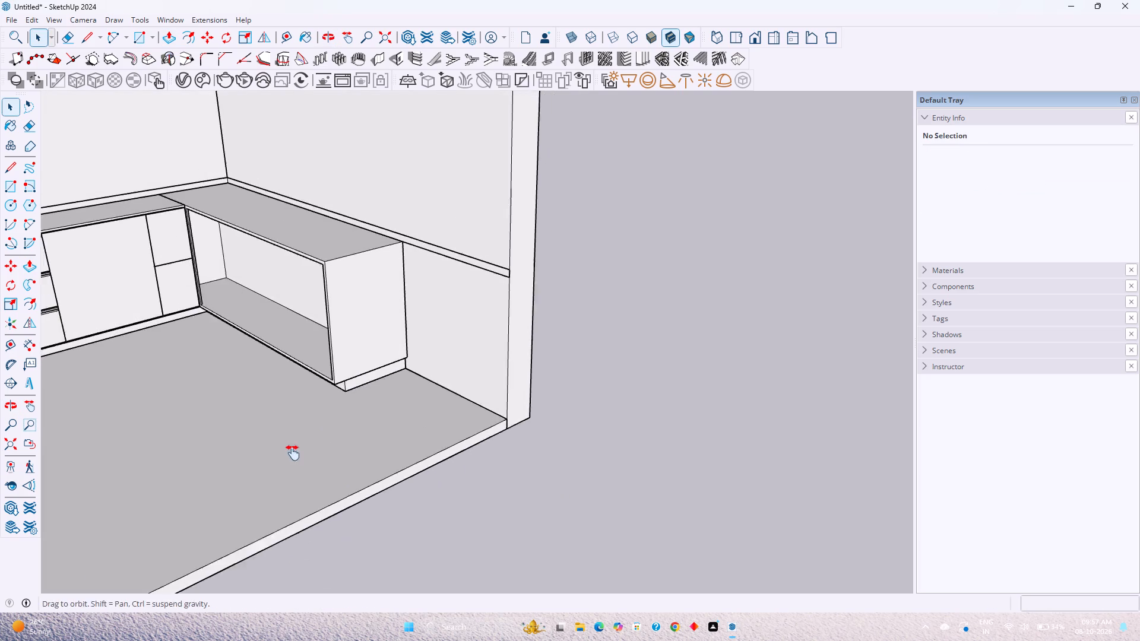
middle_click_drag(293, 453, 301, 479, "shift")
middle_click_drag(307, 464, 272, 405)
scroll(278, 398, "up", 7)
middle_click_drag(278, 389, 359, 426)
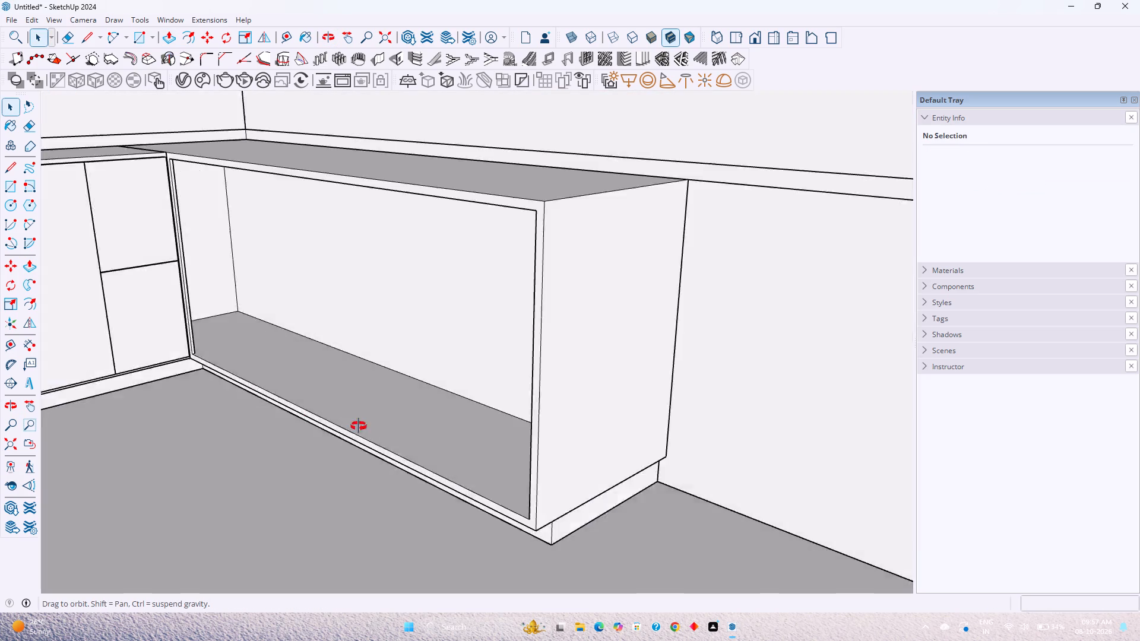
middle_click_drag(359, 426, 514, 409)
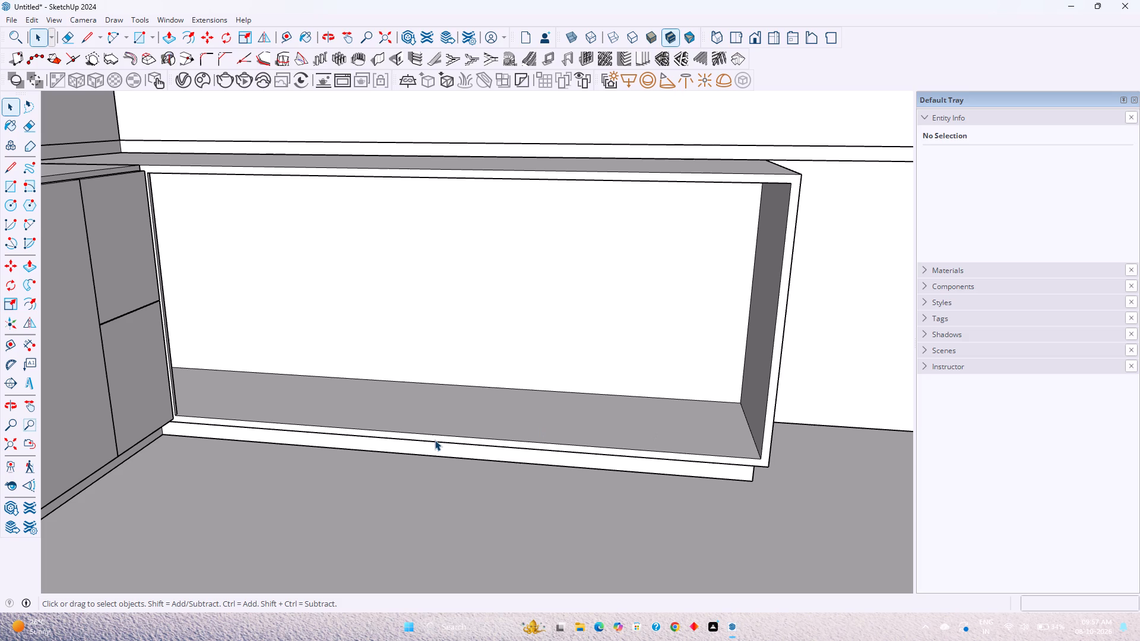
middle_click_drag(521, 353, 512, 360)
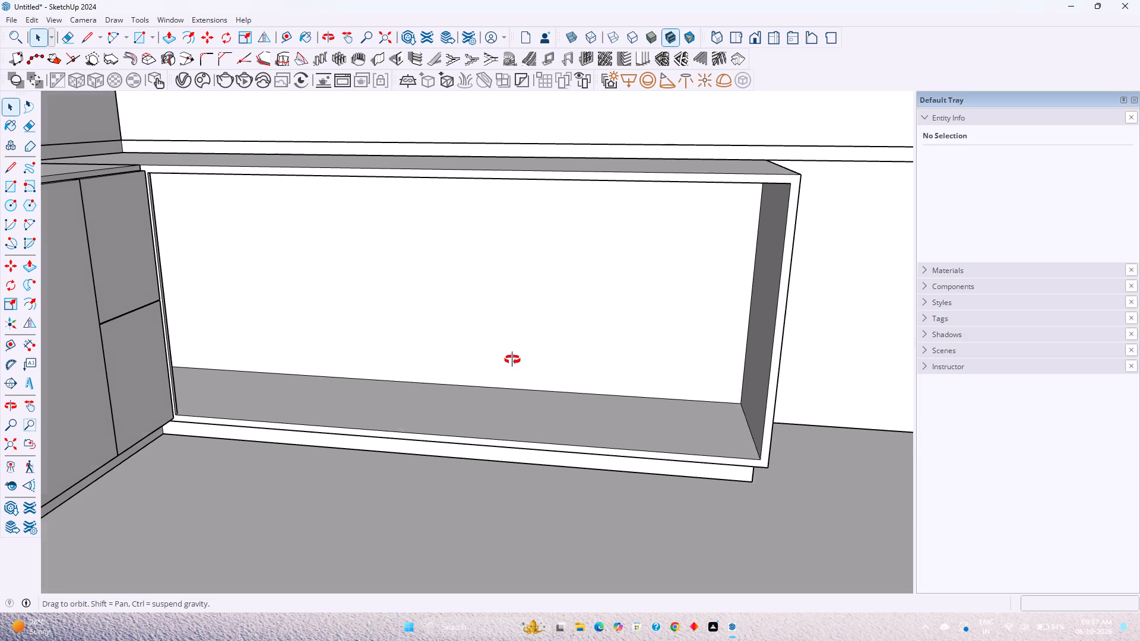
middle_click_drag(512, 360, 453, 414)
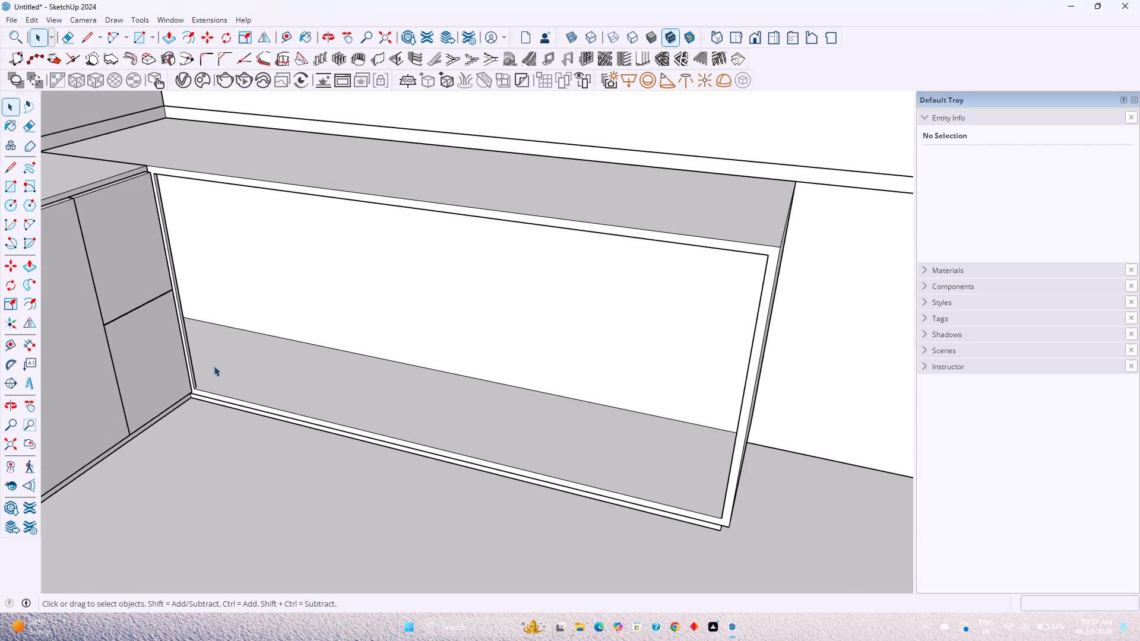
Measure the inner length of the side-wall carcass along its back bottom edge.
middle_click_drag(245, 399, 140, 417)
left_click(34, 349)
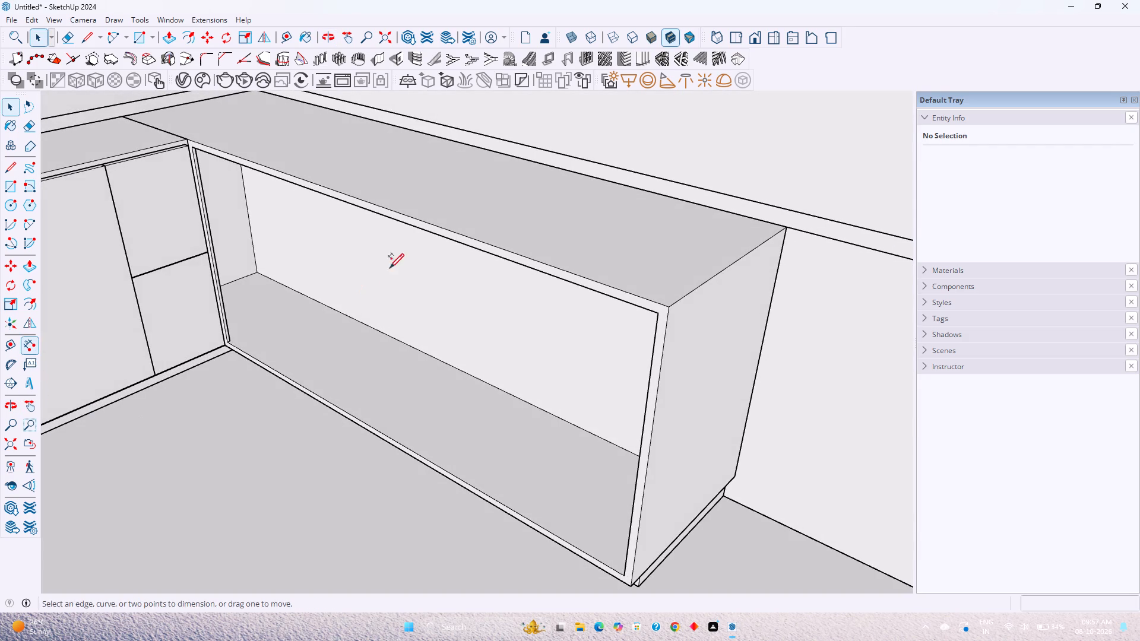
left_click(258, 272)
middle_click_drag(554, 411, 562, 416)
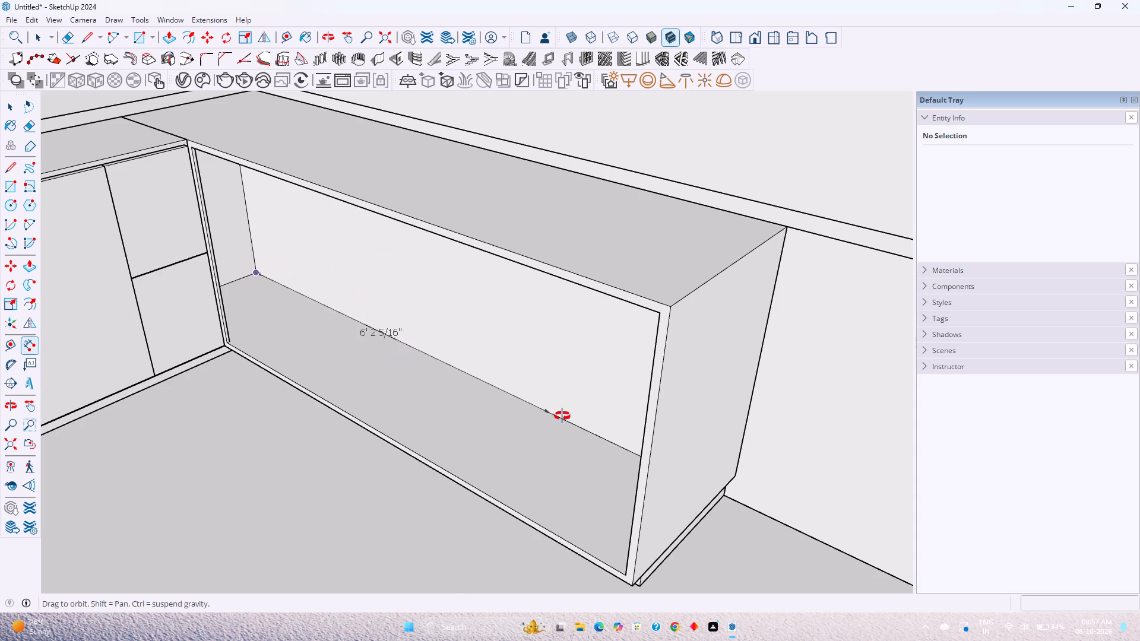
middle_click_drag(562, 416, 671, 393)
scroll(743, 424, "up", 5)
middle_click_drag(743, 424, 768, 418)
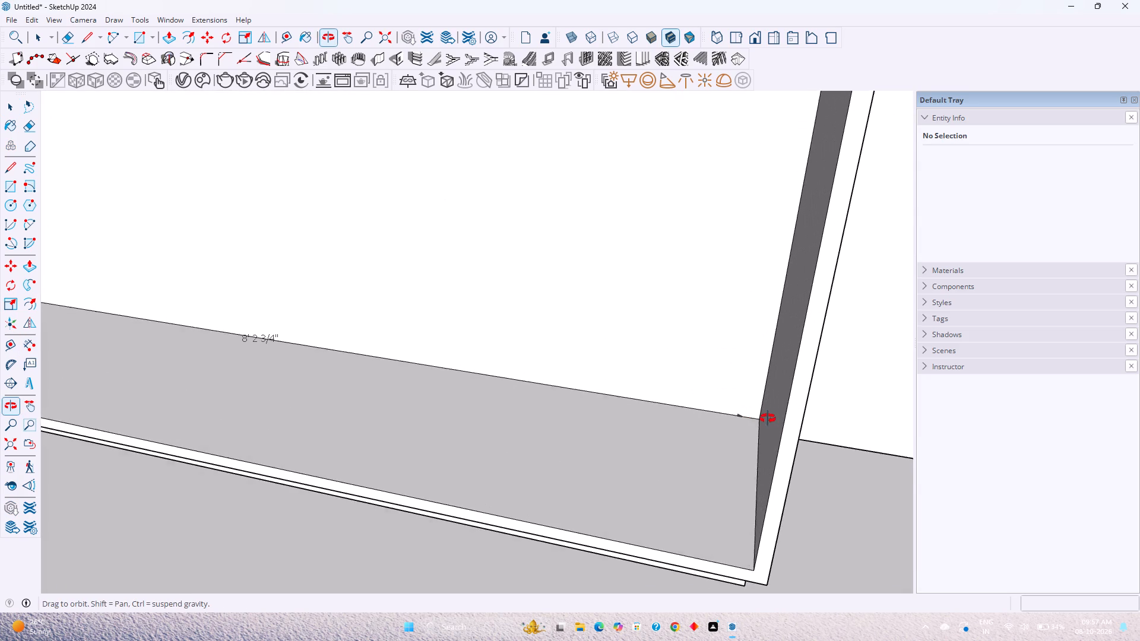
middle_click_drag(768, 418, 777, 417)
left_click(761, 411)
scroll(747, 412, "down", 6)
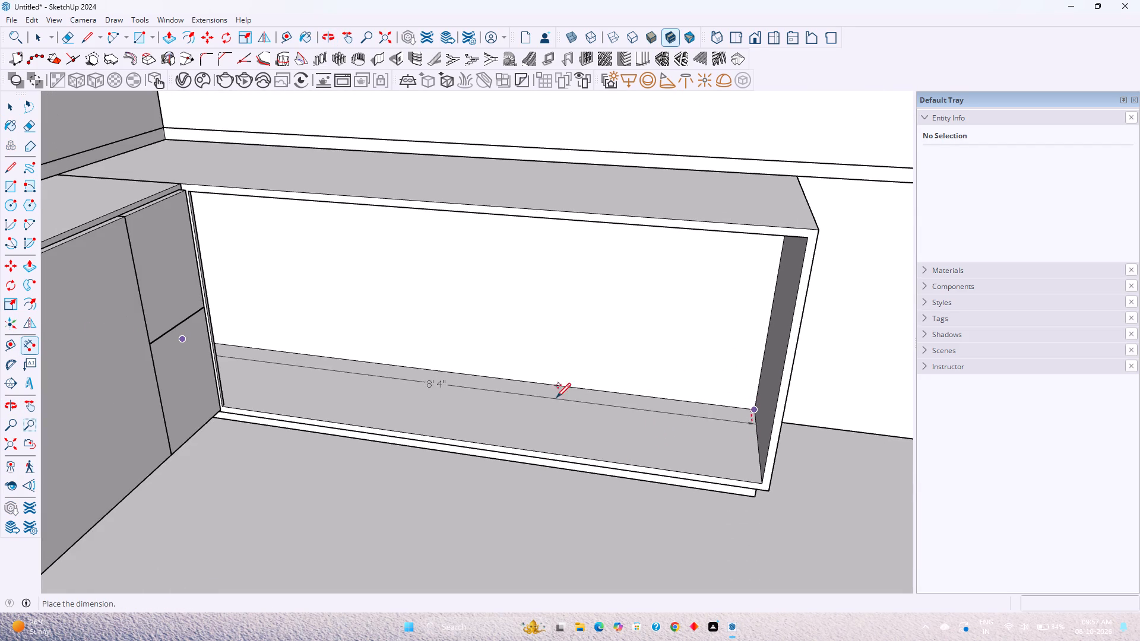
key("Escape")
key("space")
key("Escape")
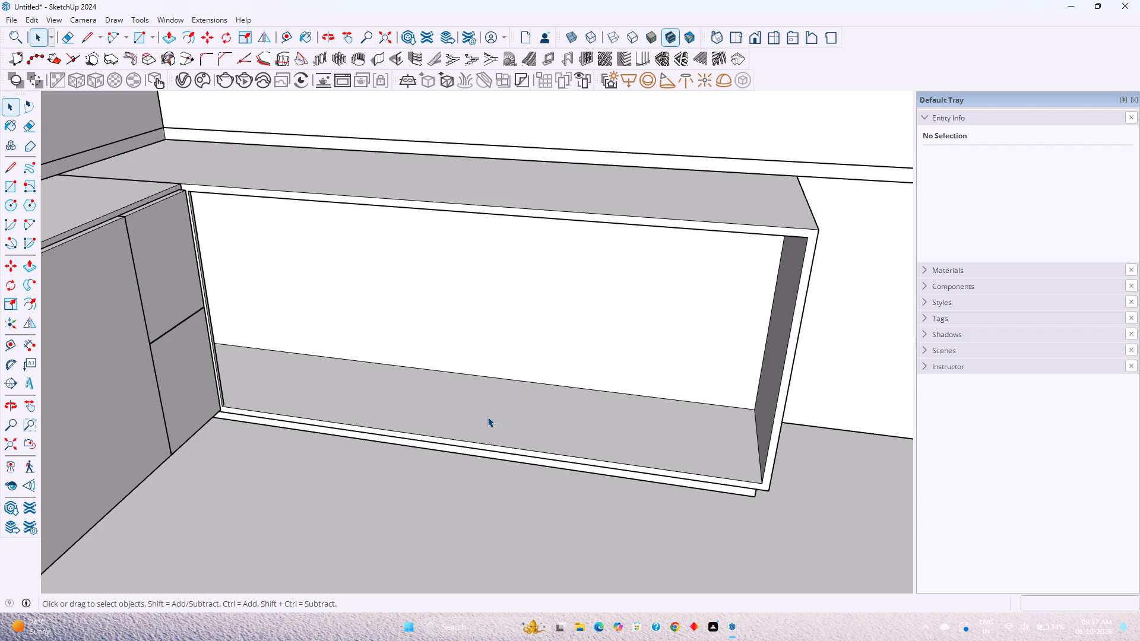
Open the side-wall carcass group and draw a 2'10" vertical line across the front opening at its midpoint.
scroll(487, 417, "up", 1)
middle_click_drag(487, 417, 465, 395)
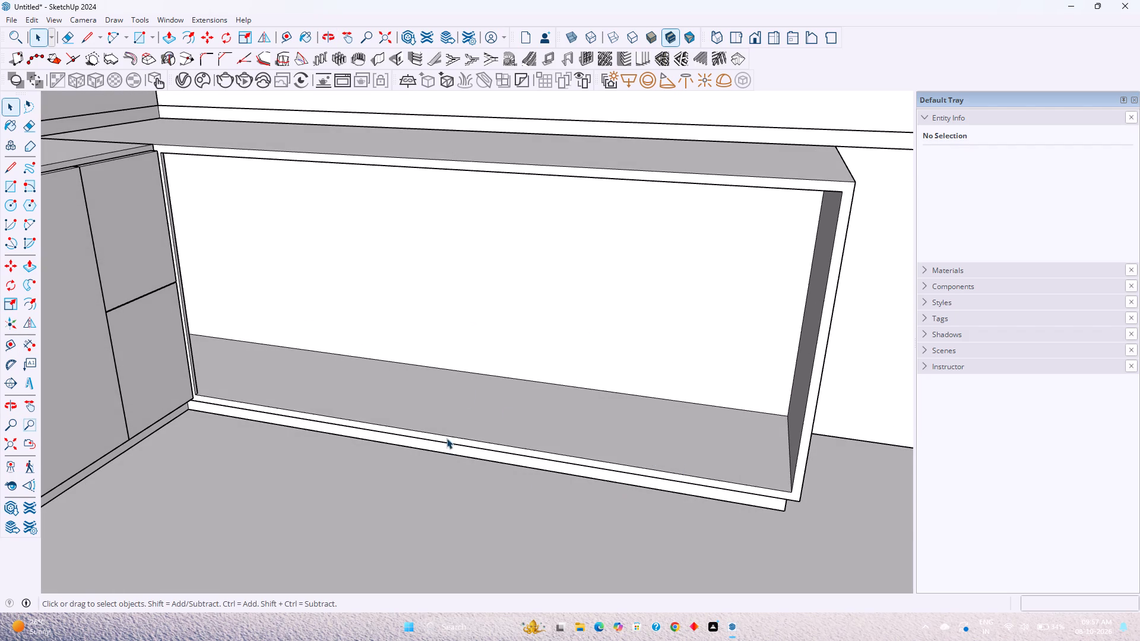
scroll(230, 410, "up", 2)
middle_click_drag(231, 428, 237, 500)
scroll(275, 470, "down", 5)
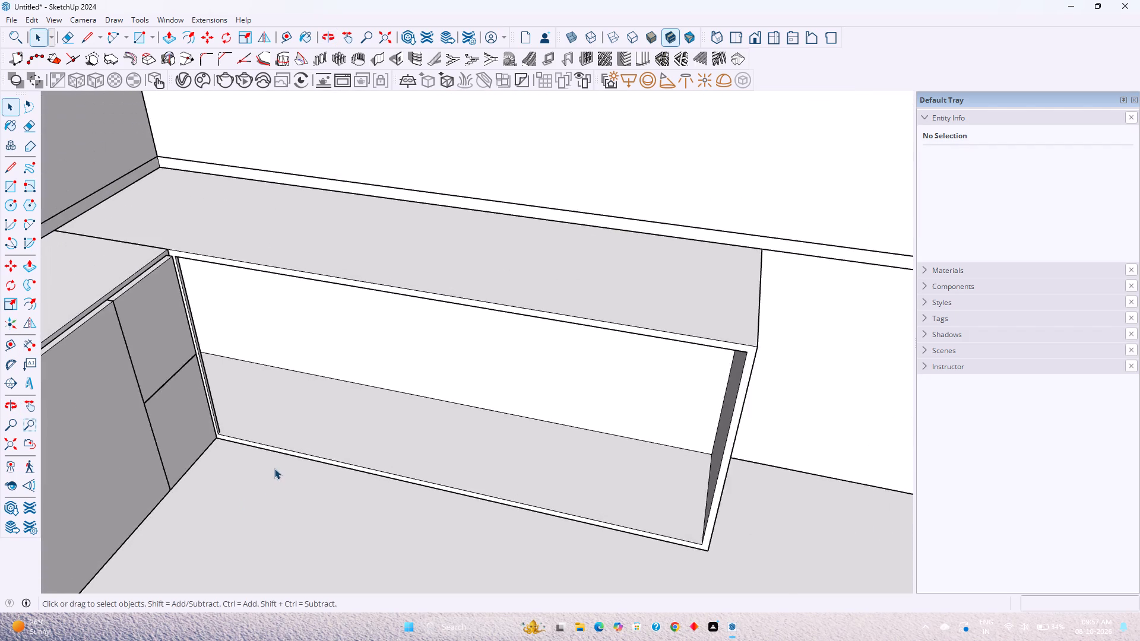
middle_click_drag(300, 482, 285, 379)
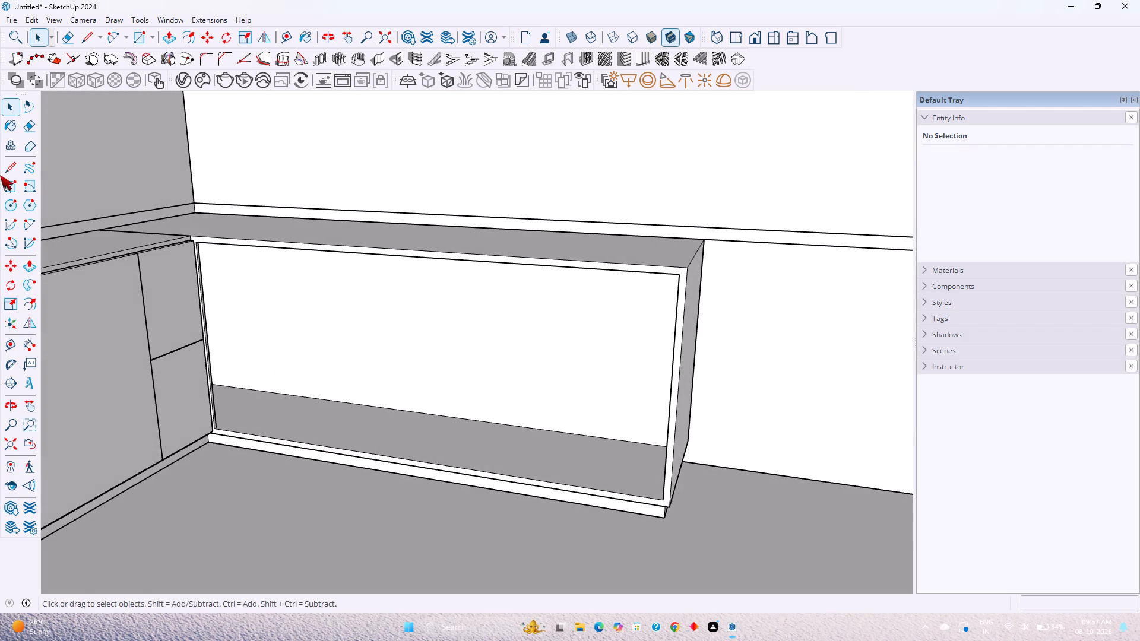
left_click(85, 40)
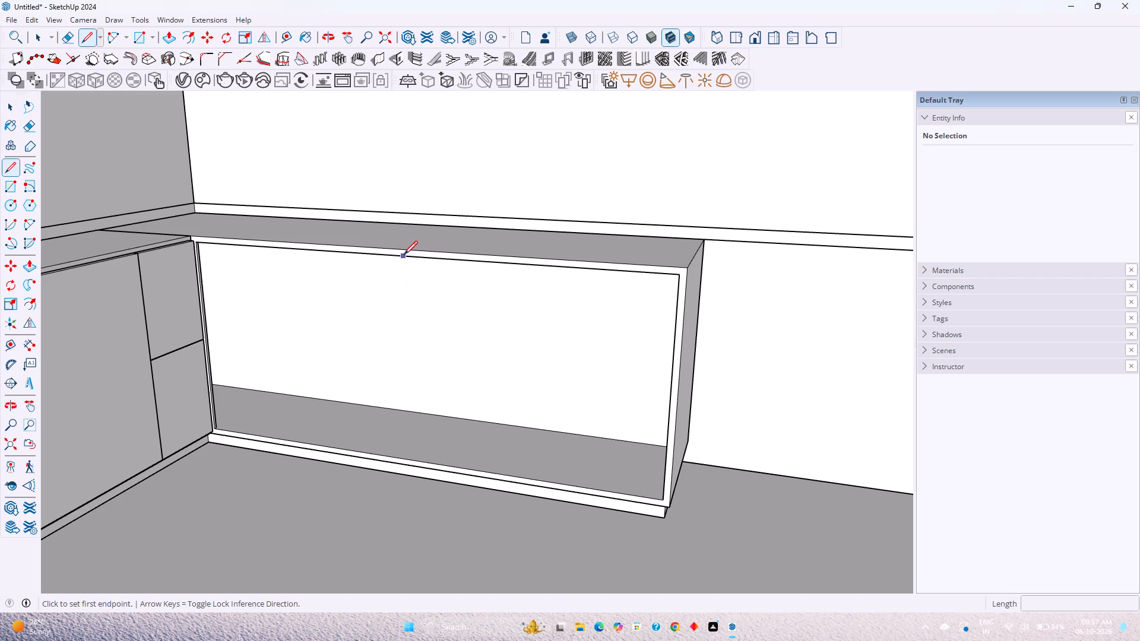
key("space")
double_click(404, 254)
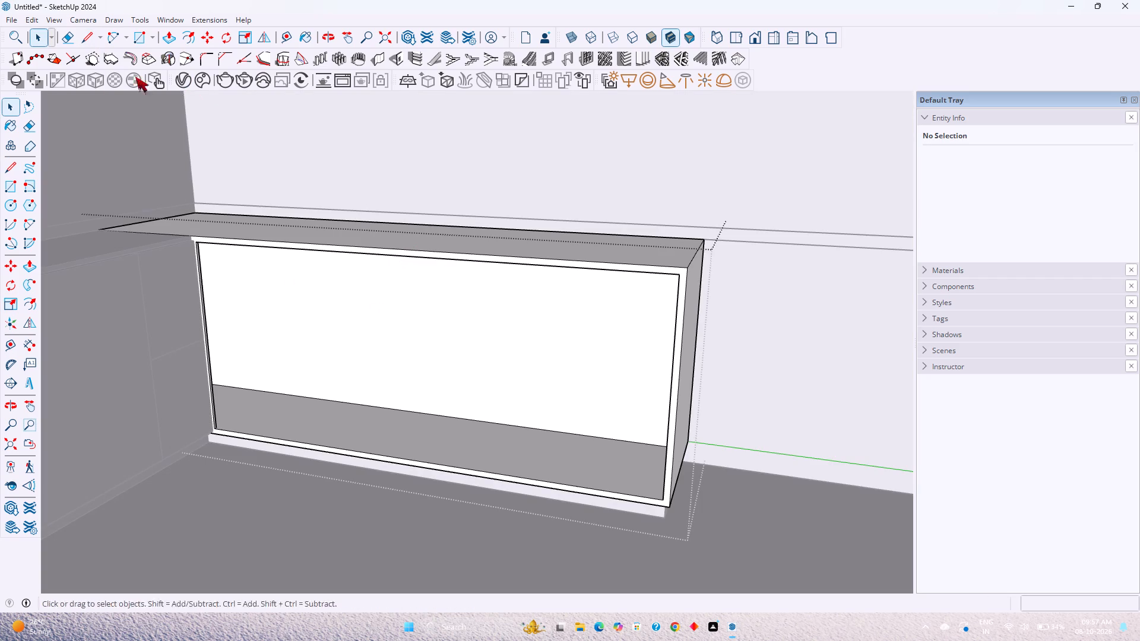
left_click(89, 35)
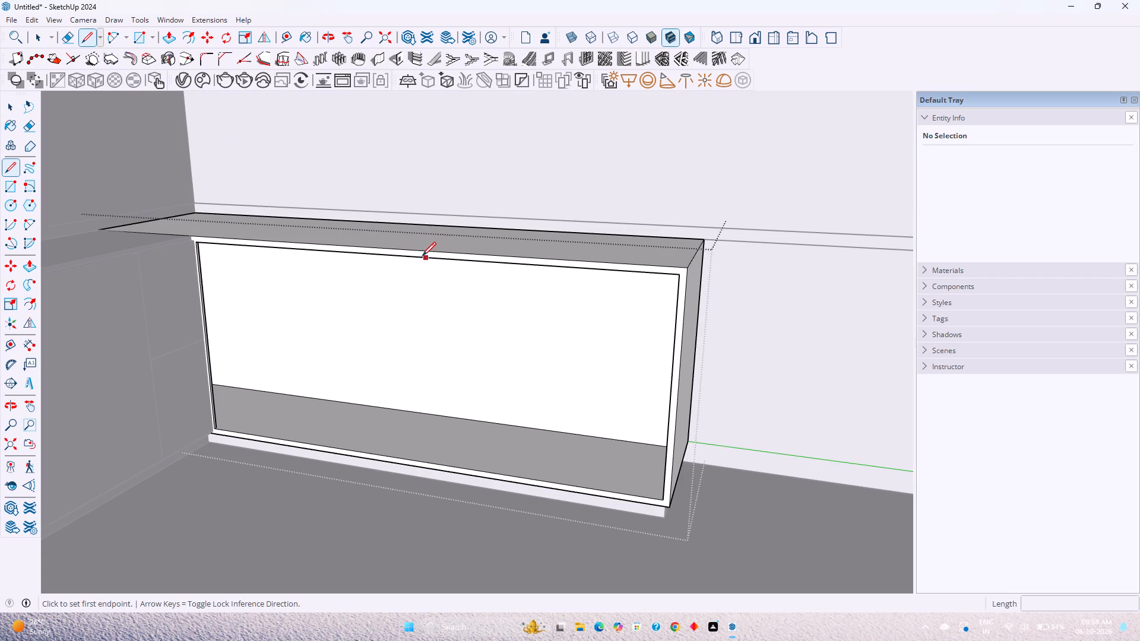
left_click(413, 256)
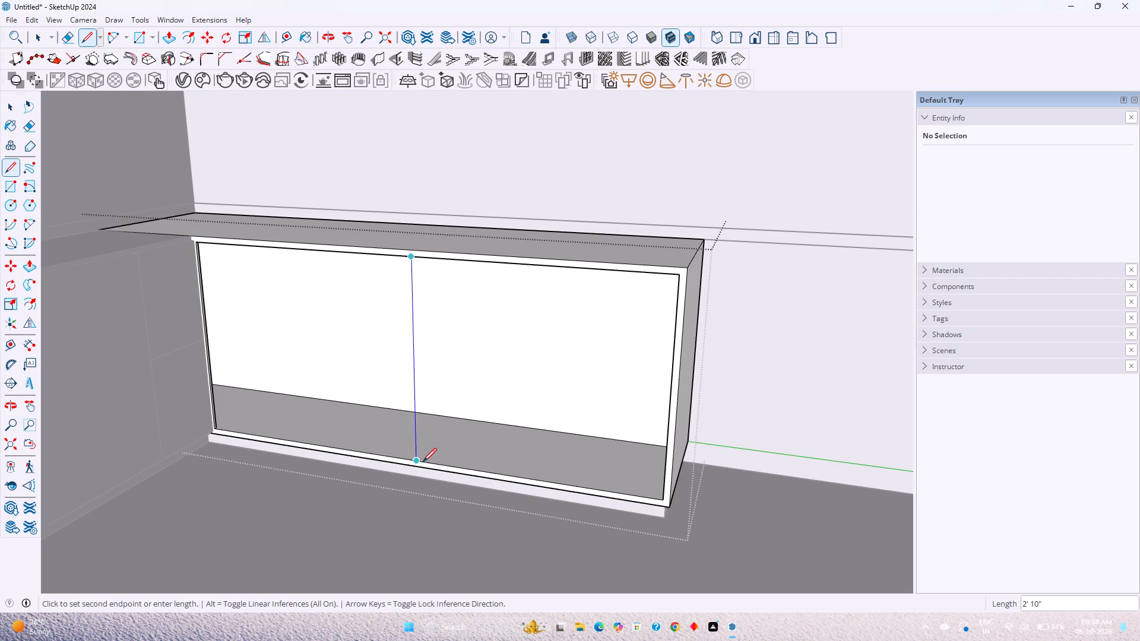
left_click(423, 462)
key("space")
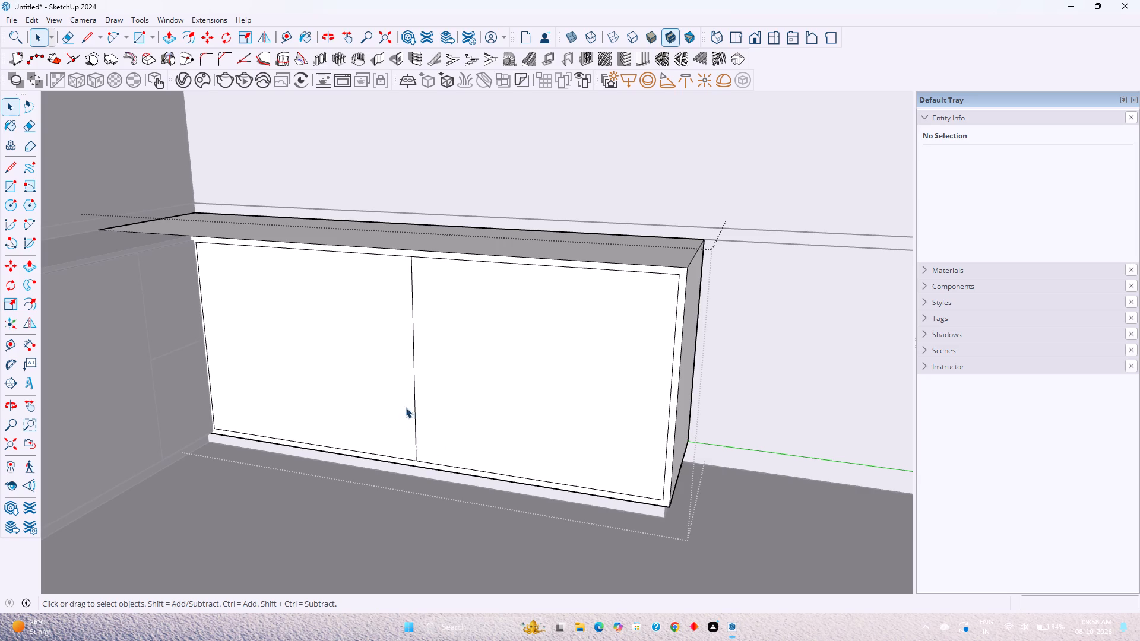
Move the vertical centre line 0.5" toward the corner cabinet.
left_click(413, 386)
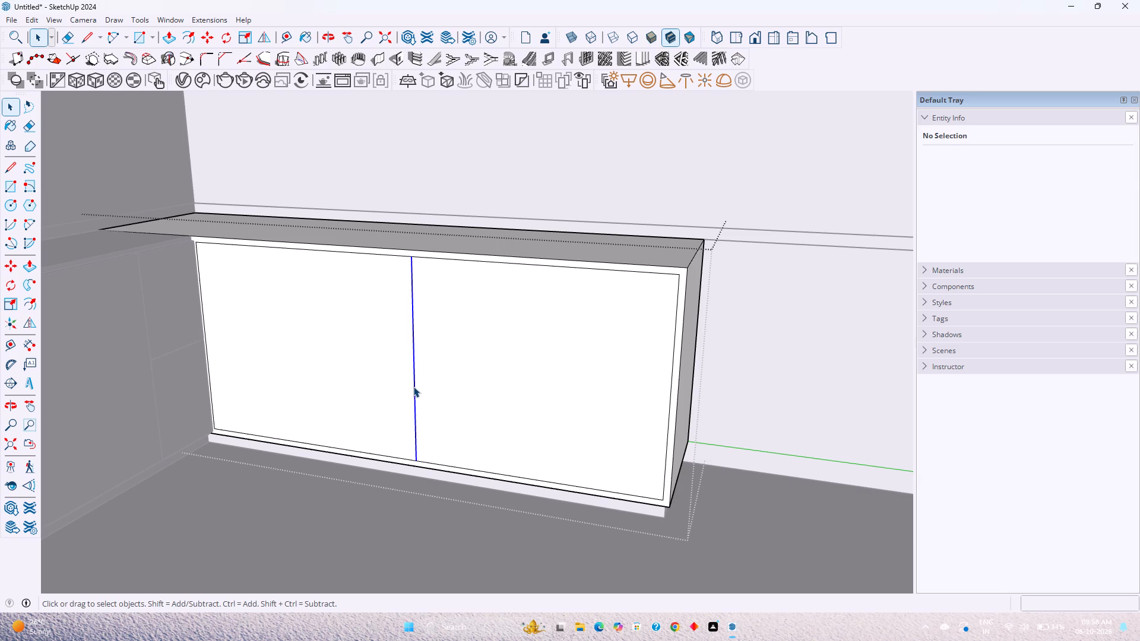
key("m")
left_click(413, 385)
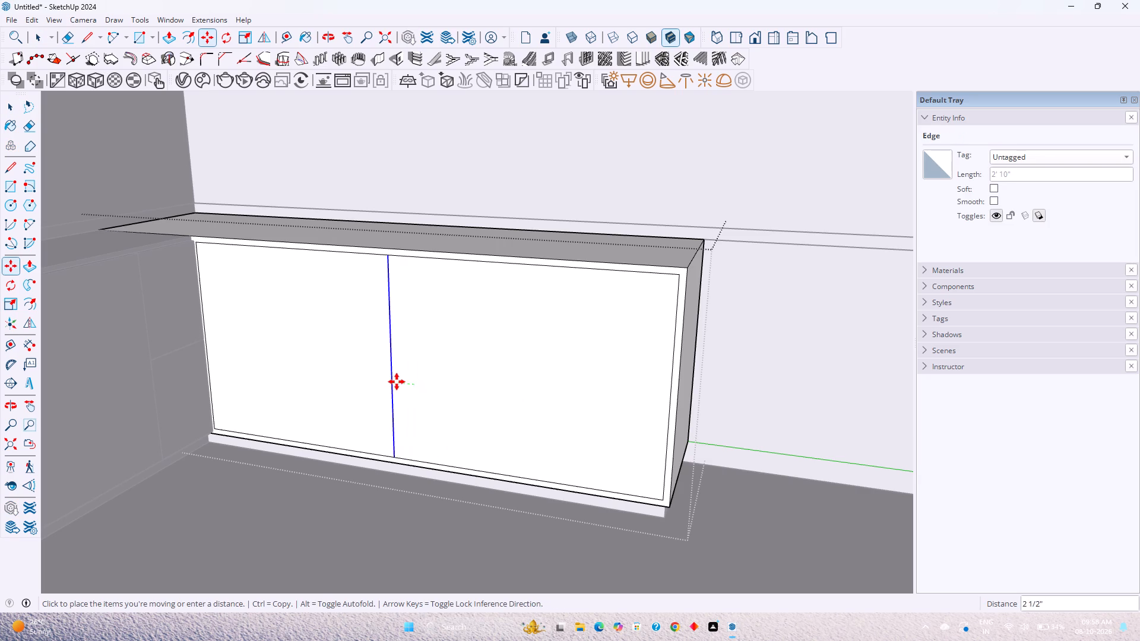
type("0.5")
key("Return")
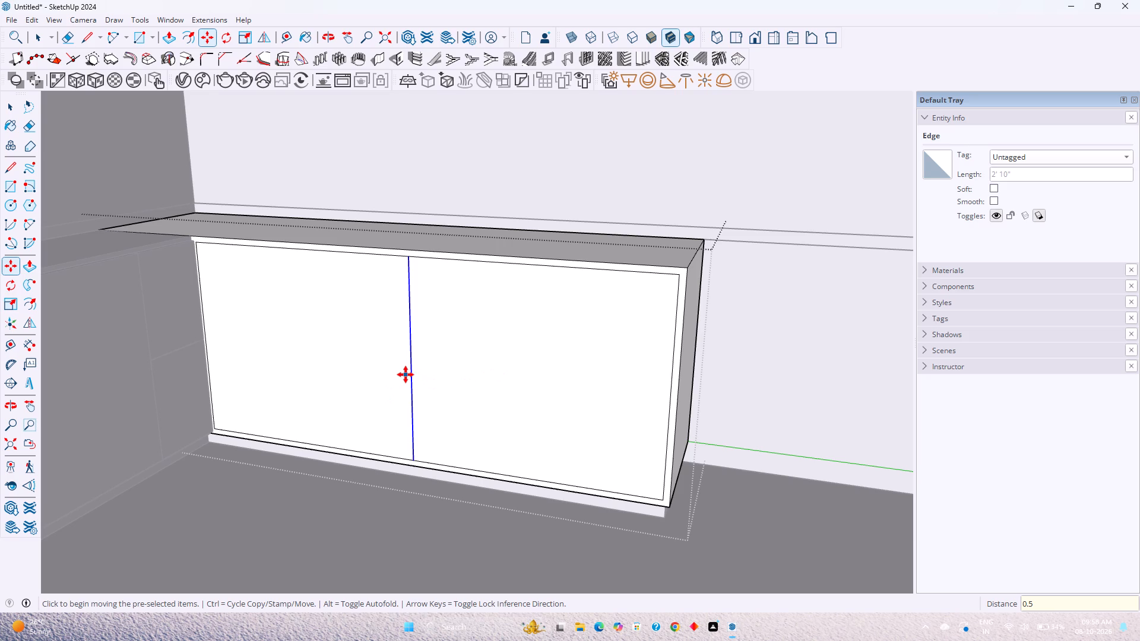
Copy the vertical line 1" toward the carcass's free end to outline a partition.
left_click(411, 372)
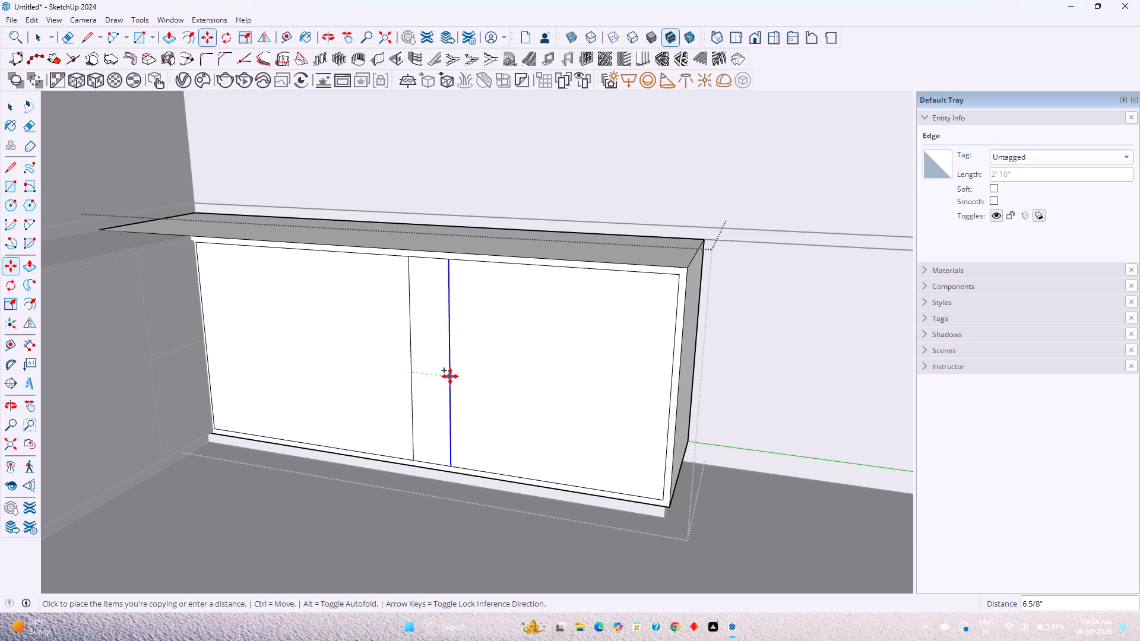
key("Right")
key("Left")
key("1")
key("Return")
Erase the short edge segments between the two partition lines at the top and bottom of the front frame.
key("e")
key("Escape")
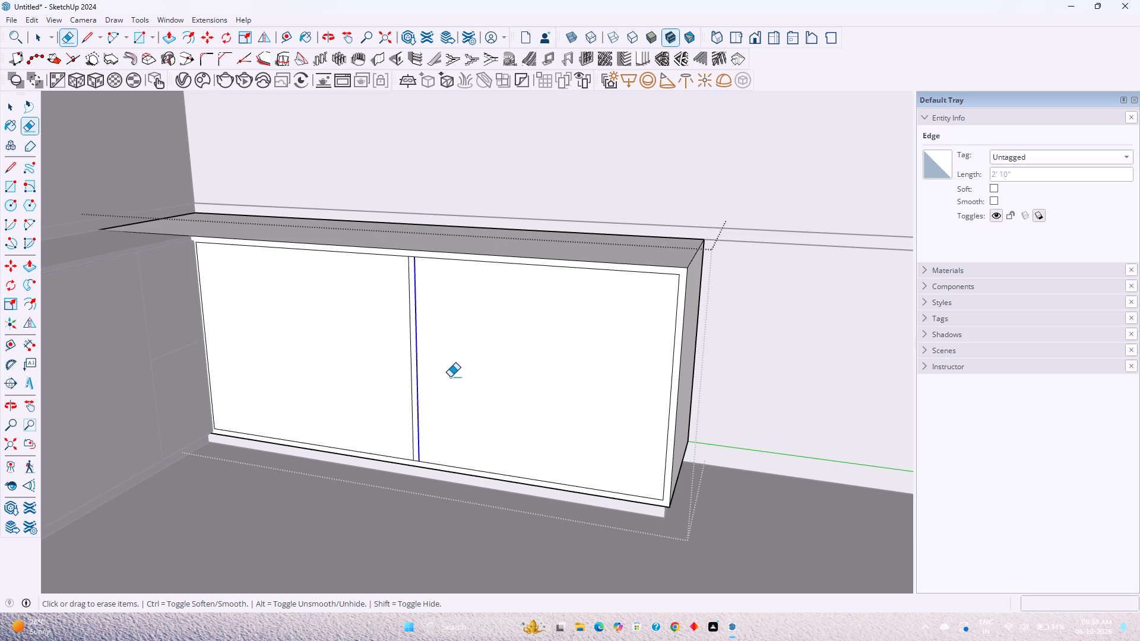
scroll(410, 458, "up", 4)
left_click(419, 462)
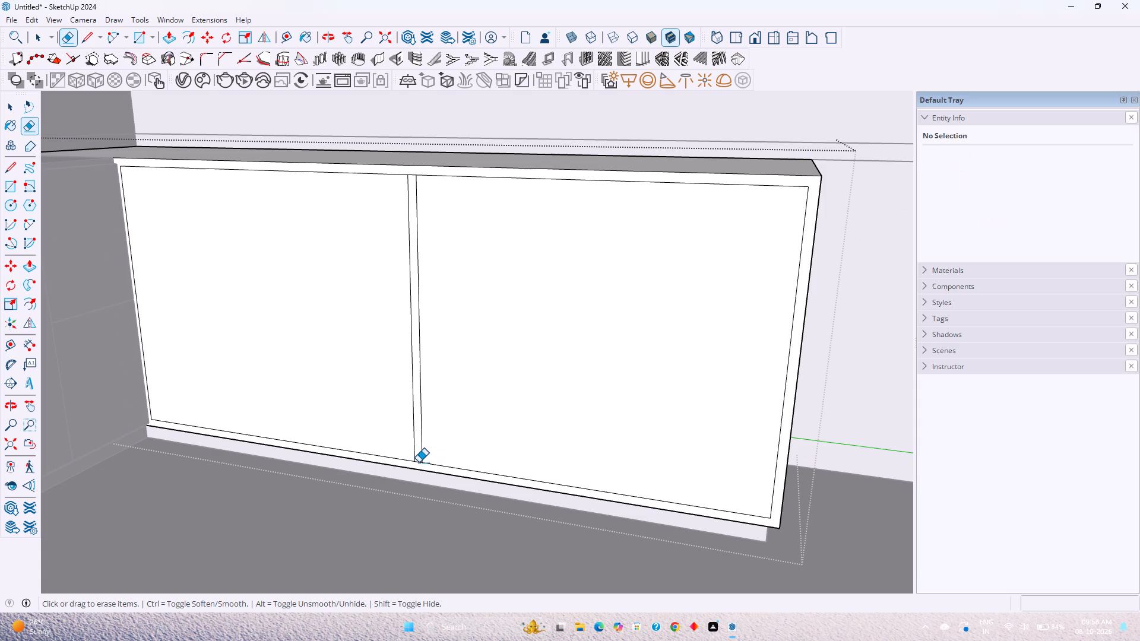
left_click(411, 177)
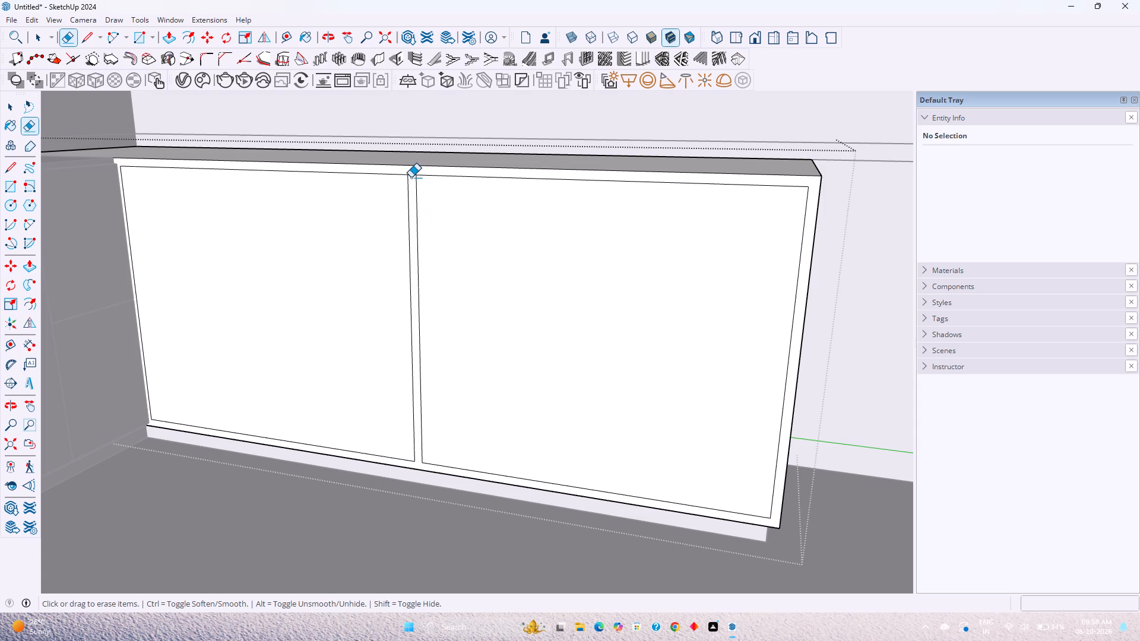
left_click(412, 175)
Push the front face of the bay nearest the free end back 1'8" to the carcass's rear.
key("p")
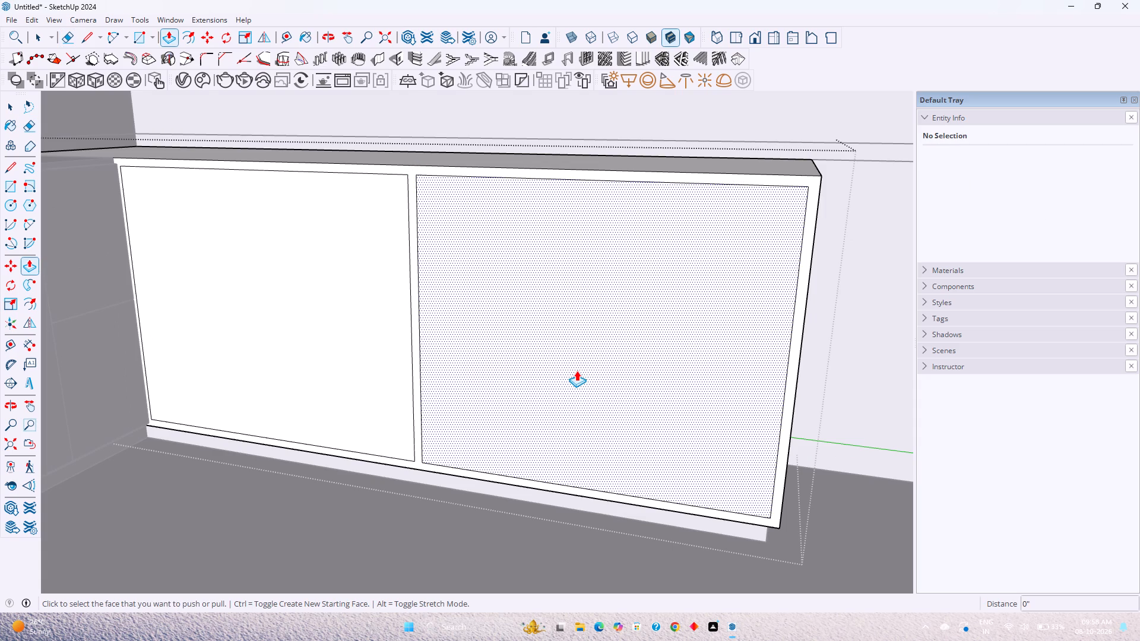
left_click(577, 370)
middle_click_drag(658, 326, 630, 352)
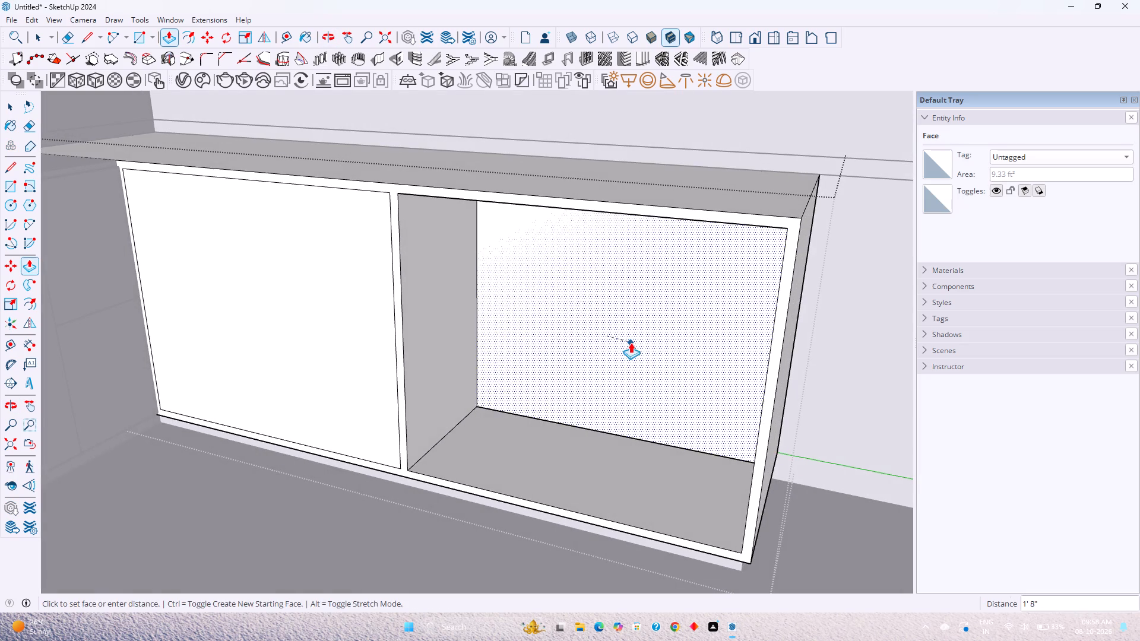
left_click(631, 342)
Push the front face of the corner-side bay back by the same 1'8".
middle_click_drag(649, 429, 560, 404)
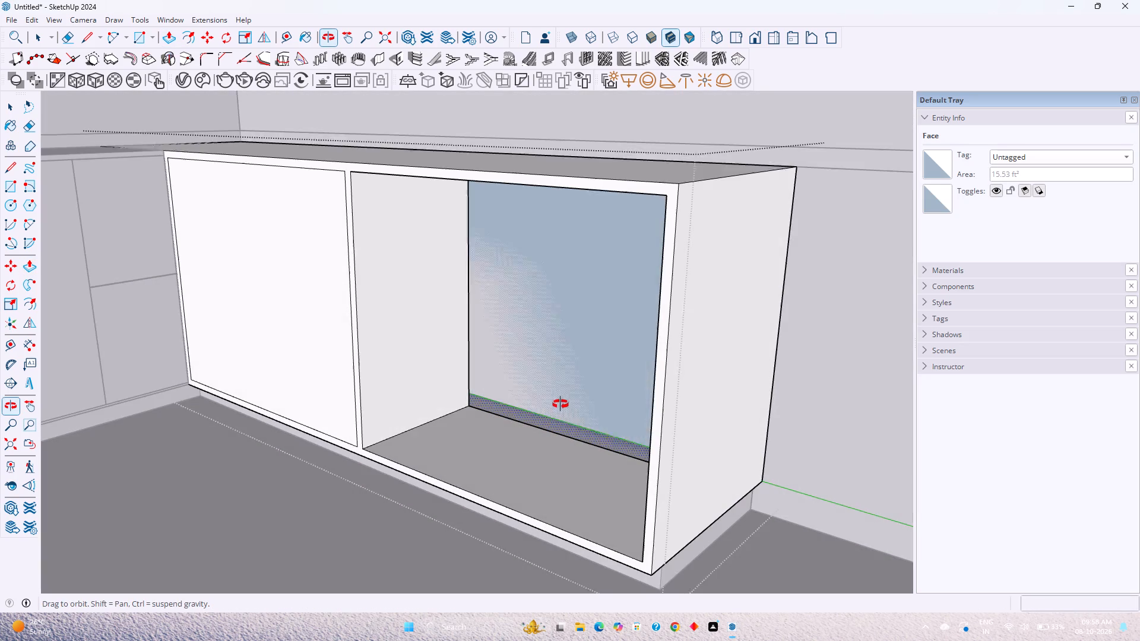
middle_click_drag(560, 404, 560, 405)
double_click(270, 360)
Examine the partition, the two open bays and the rear faces of the carcass.
scroll(505, 380, "up", 5)
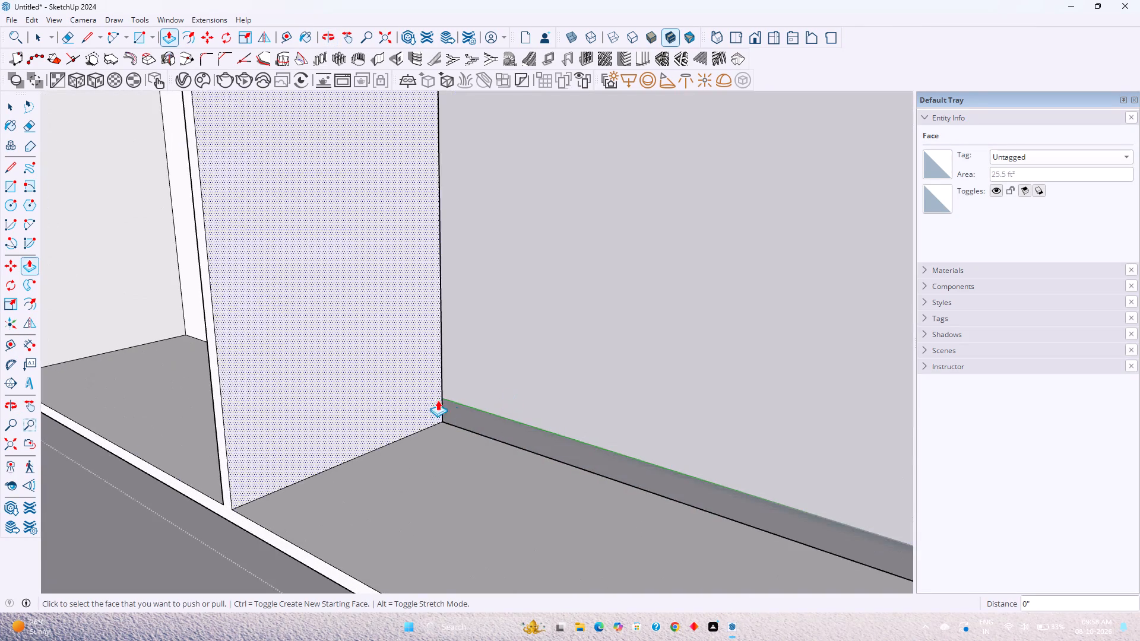
middle_click_drag(441, 400, 581, 402)
scroll(592, 392, "down", 4)
middle_click_drag(631, 404, 442, 407)
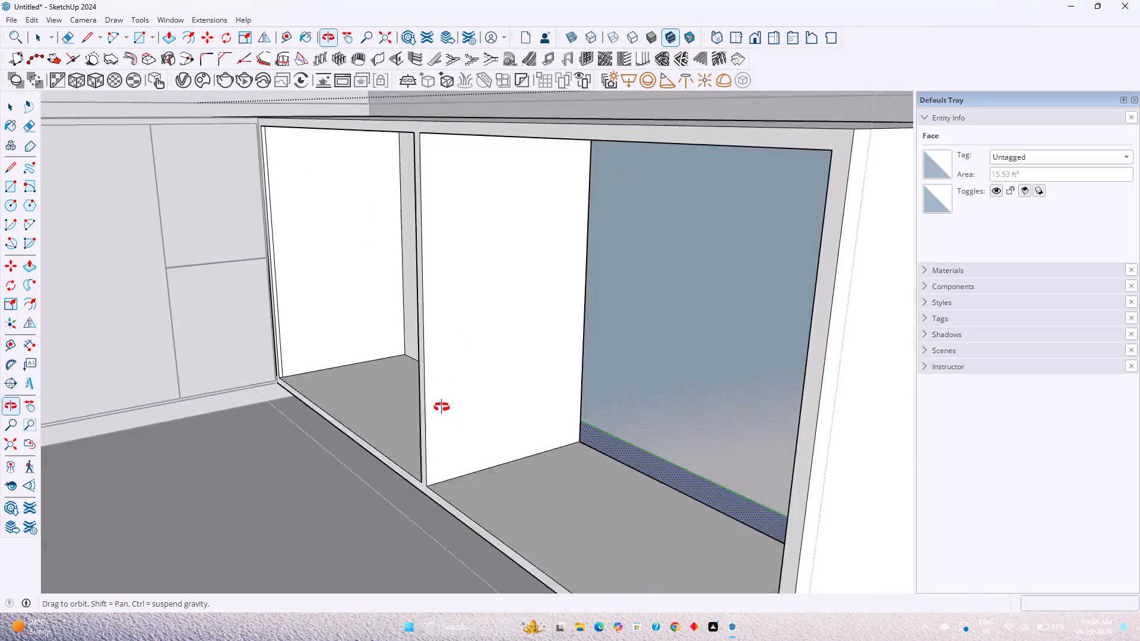
middle_click_drag(442, 407, 443, 407)
scroll(515, 413, "down", 5)
middle_click_drag(525, 414, 493, 355)
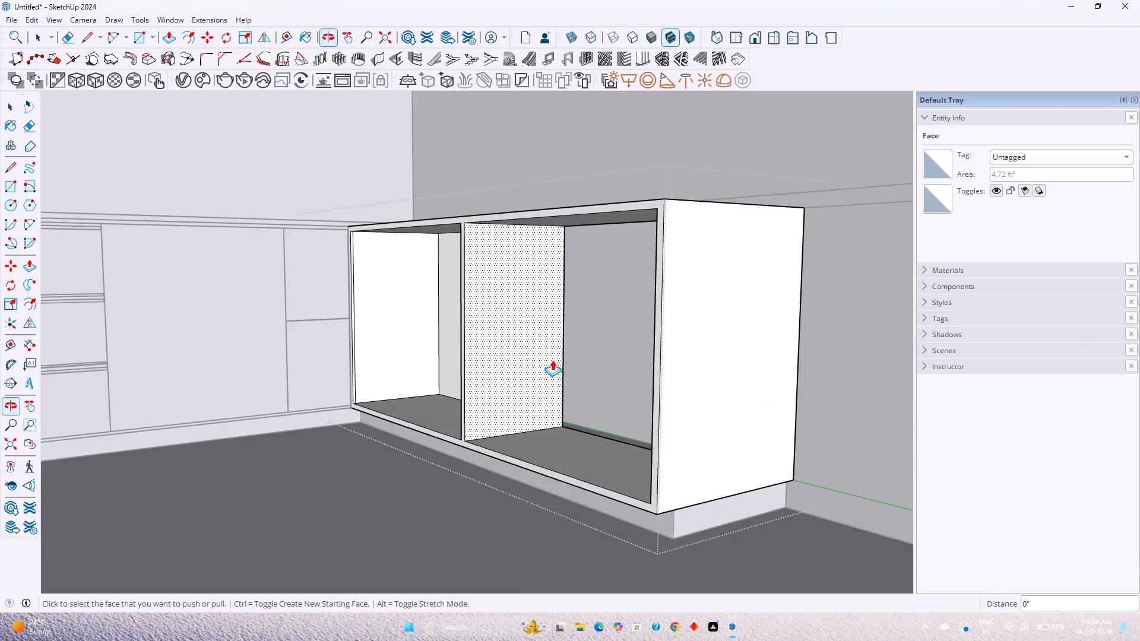
scroll(552, 360, "up", 6)
scroll(552, 360, "down", 2)
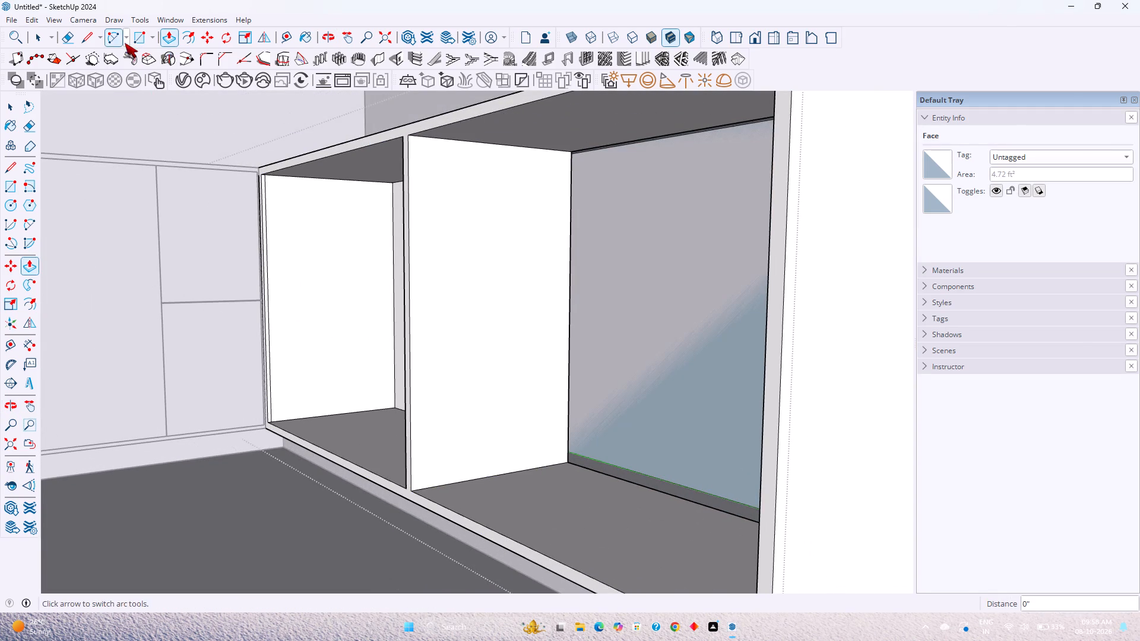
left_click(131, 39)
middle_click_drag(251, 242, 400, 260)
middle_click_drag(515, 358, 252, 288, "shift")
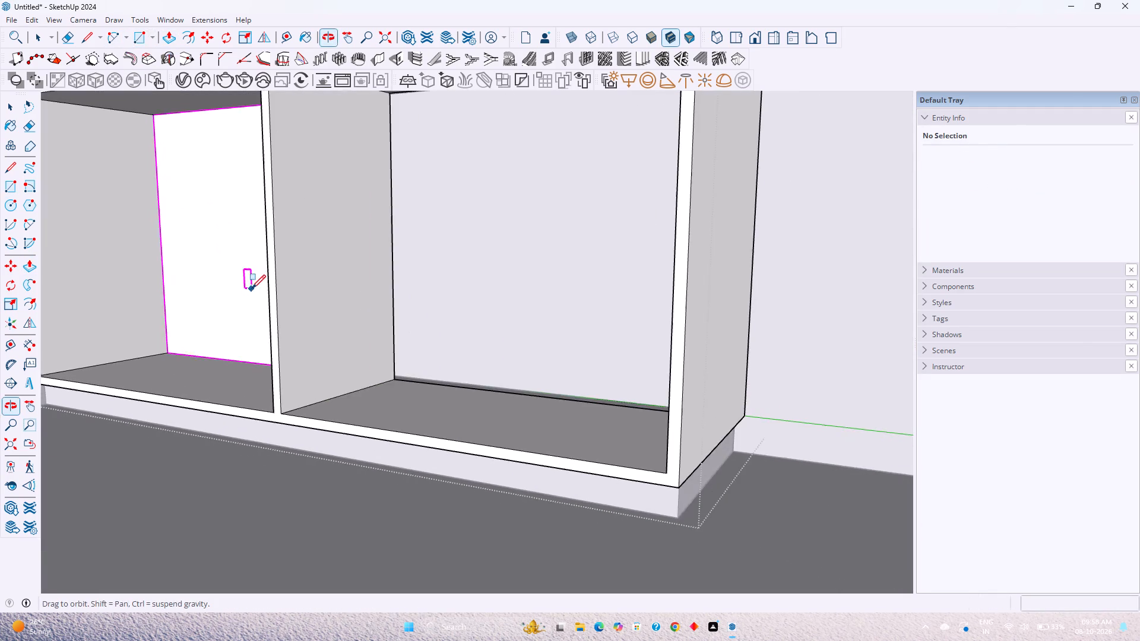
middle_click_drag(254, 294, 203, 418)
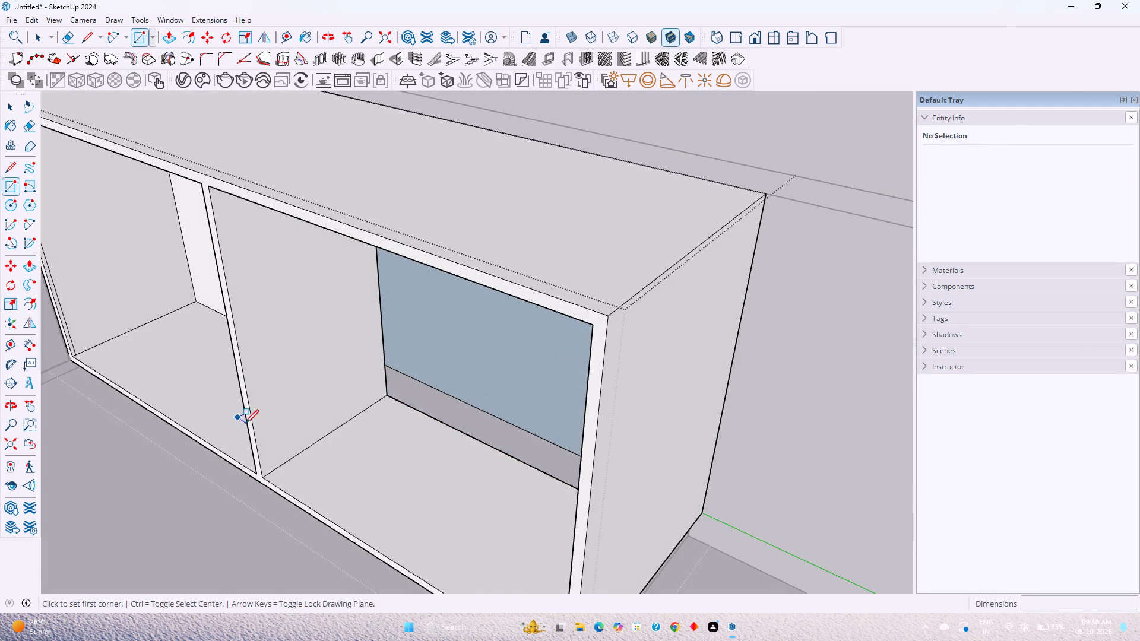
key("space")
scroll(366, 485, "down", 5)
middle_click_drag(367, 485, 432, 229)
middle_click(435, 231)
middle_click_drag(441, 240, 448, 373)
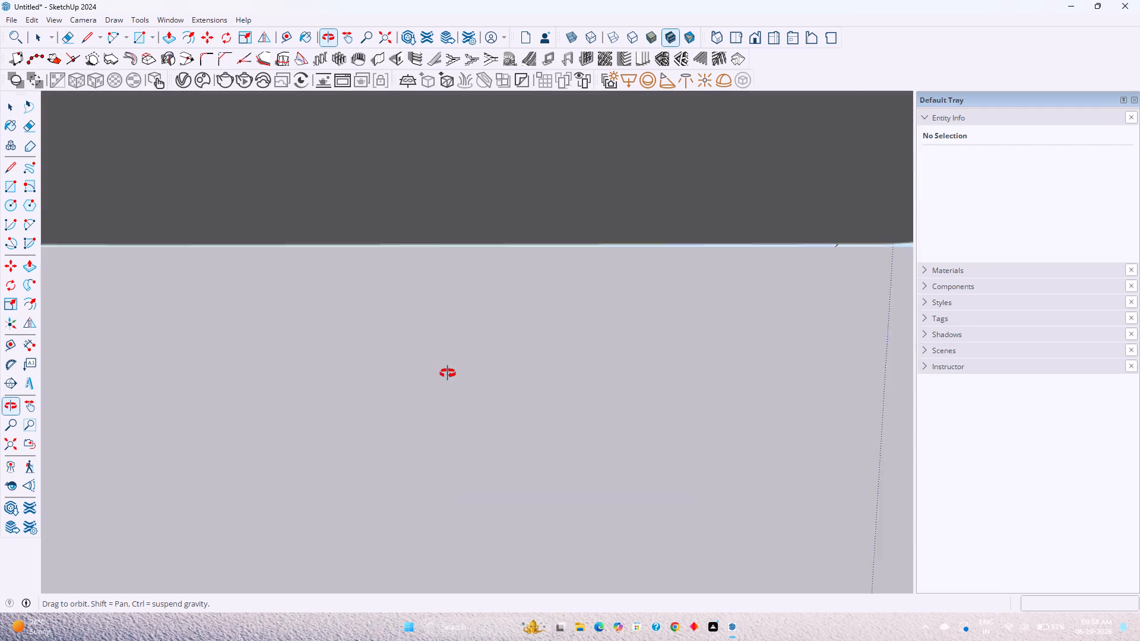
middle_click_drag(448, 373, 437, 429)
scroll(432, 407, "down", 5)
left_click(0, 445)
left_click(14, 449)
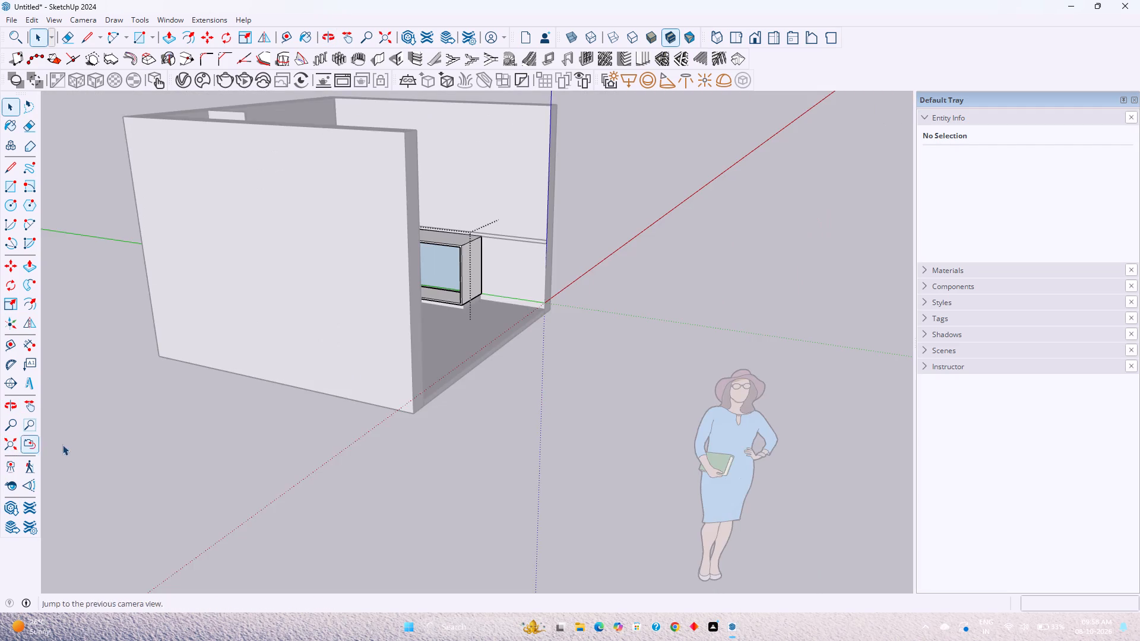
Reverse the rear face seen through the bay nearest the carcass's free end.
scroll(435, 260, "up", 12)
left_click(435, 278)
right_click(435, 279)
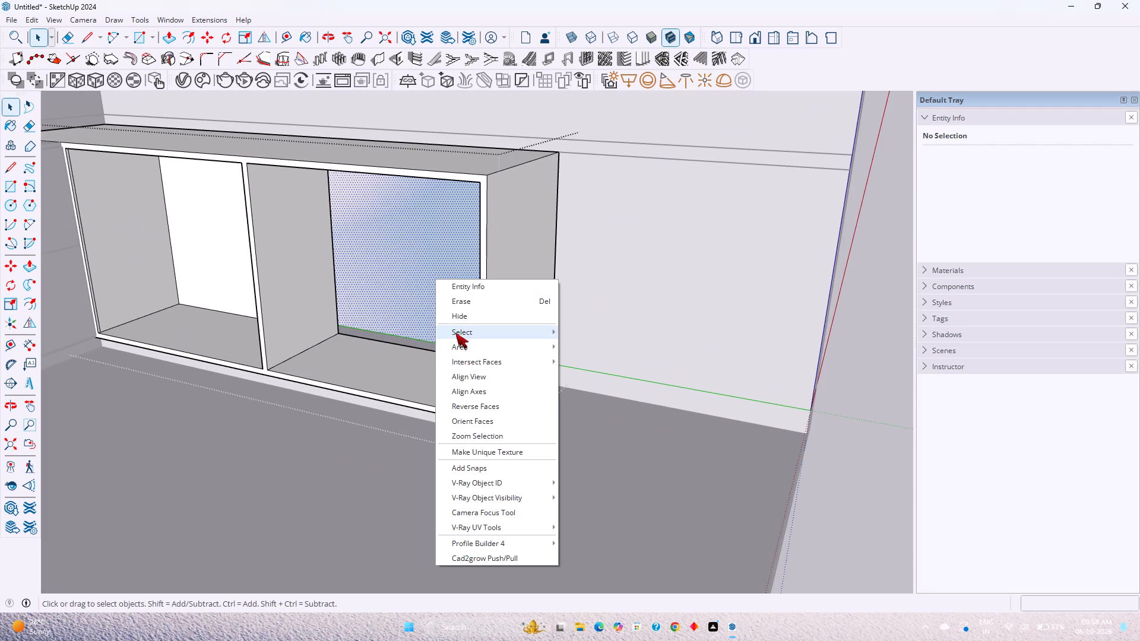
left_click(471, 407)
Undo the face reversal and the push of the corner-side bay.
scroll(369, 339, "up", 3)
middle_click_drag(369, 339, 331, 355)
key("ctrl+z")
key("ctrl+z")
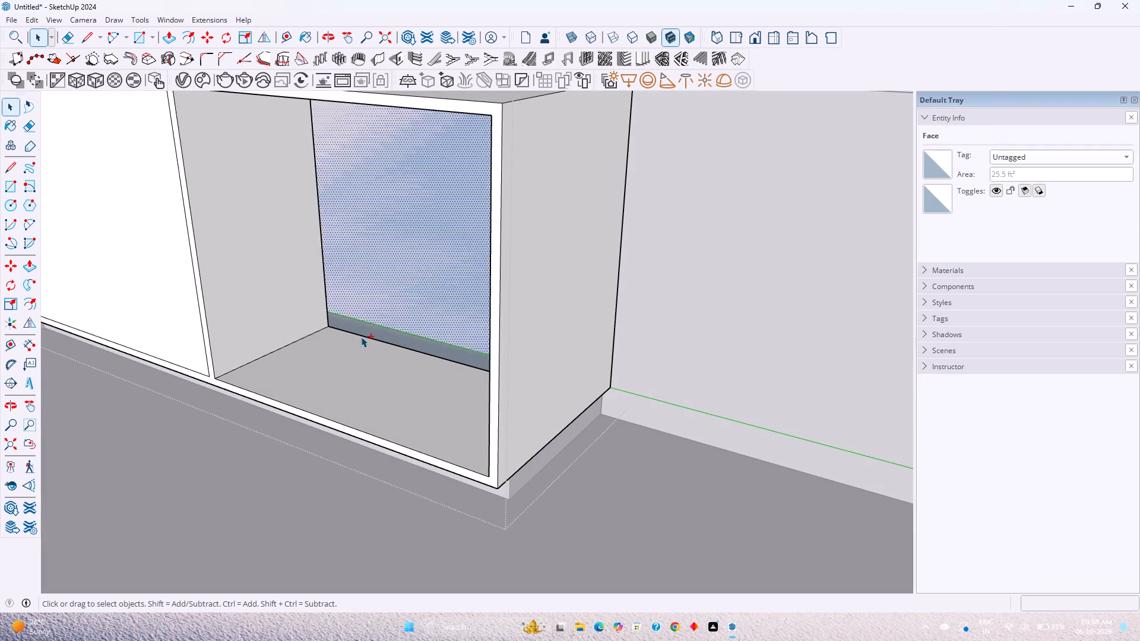
Undo the partition work on the side-wall carcass, going back to its single undivided open bay.
key("ctrl+z")
key("ctrl+z")
key("ctrl+z")
key("ctrl+z")
key("ctrl+z")
key("ctrl+z")
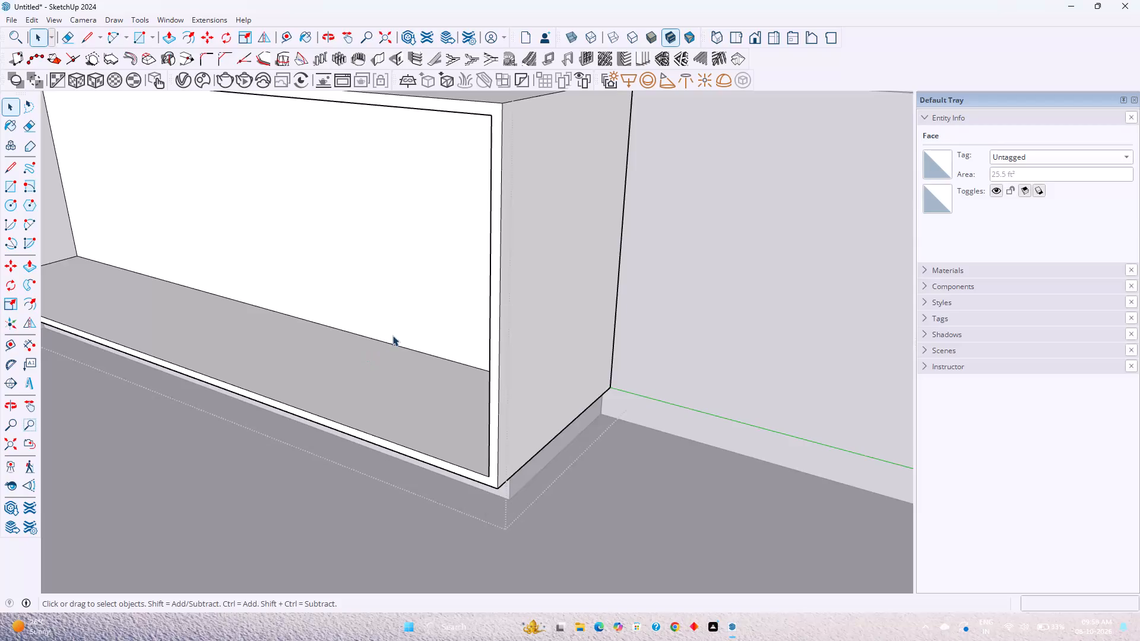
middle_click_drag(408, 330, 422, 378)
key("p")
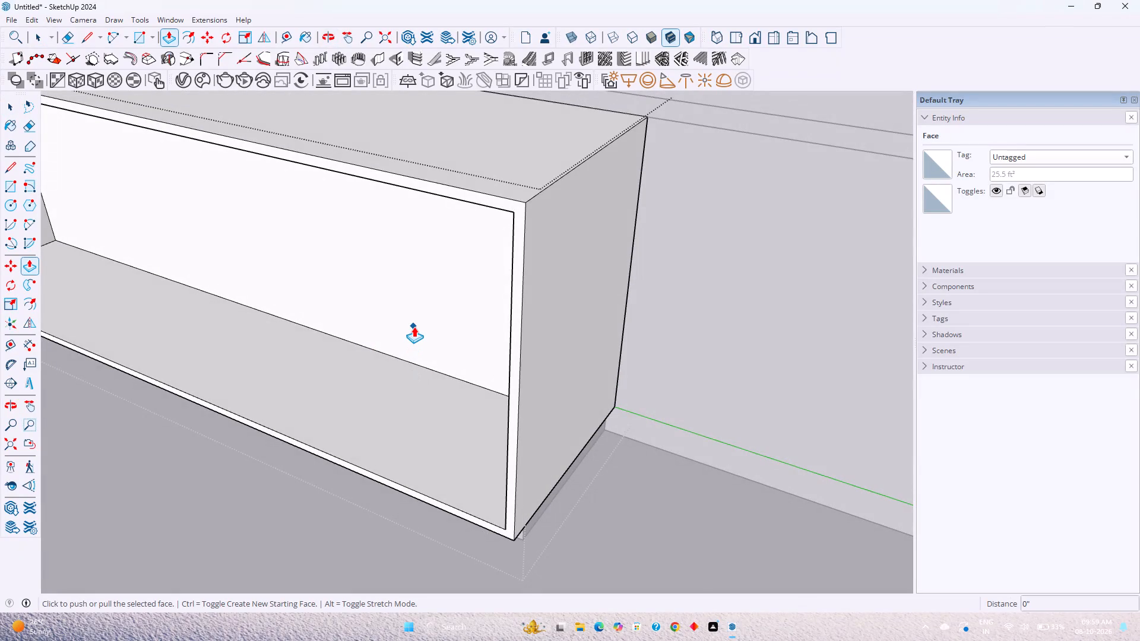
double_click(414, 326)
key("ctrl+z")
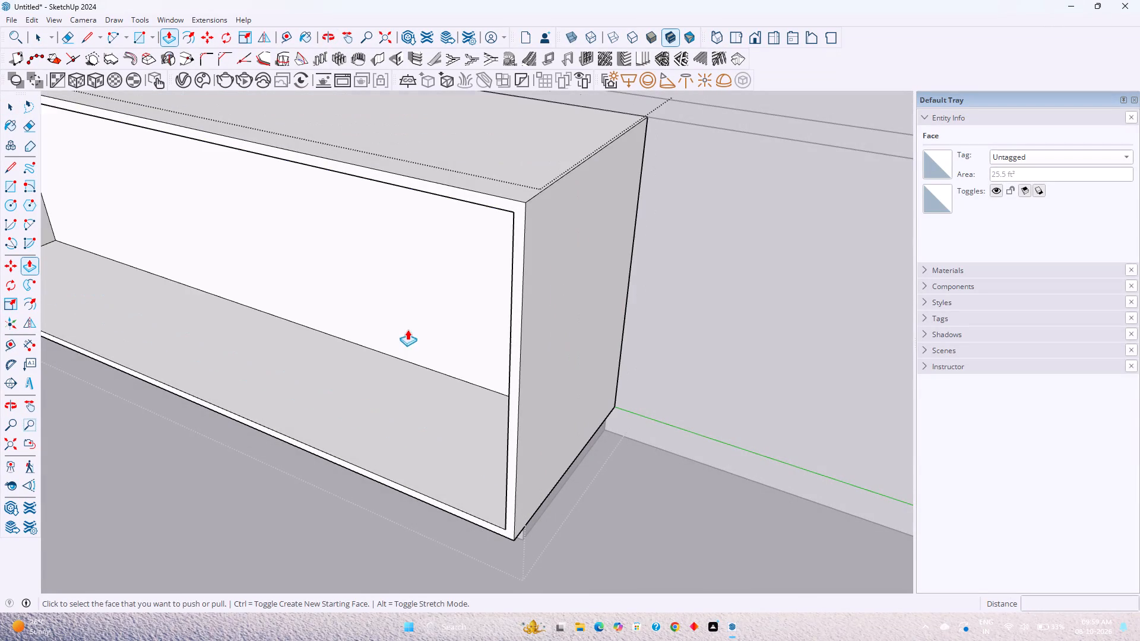
Push the rear face of the carcass opening back by a further 4".
key("space")
double_click(408, 327)
key("p")
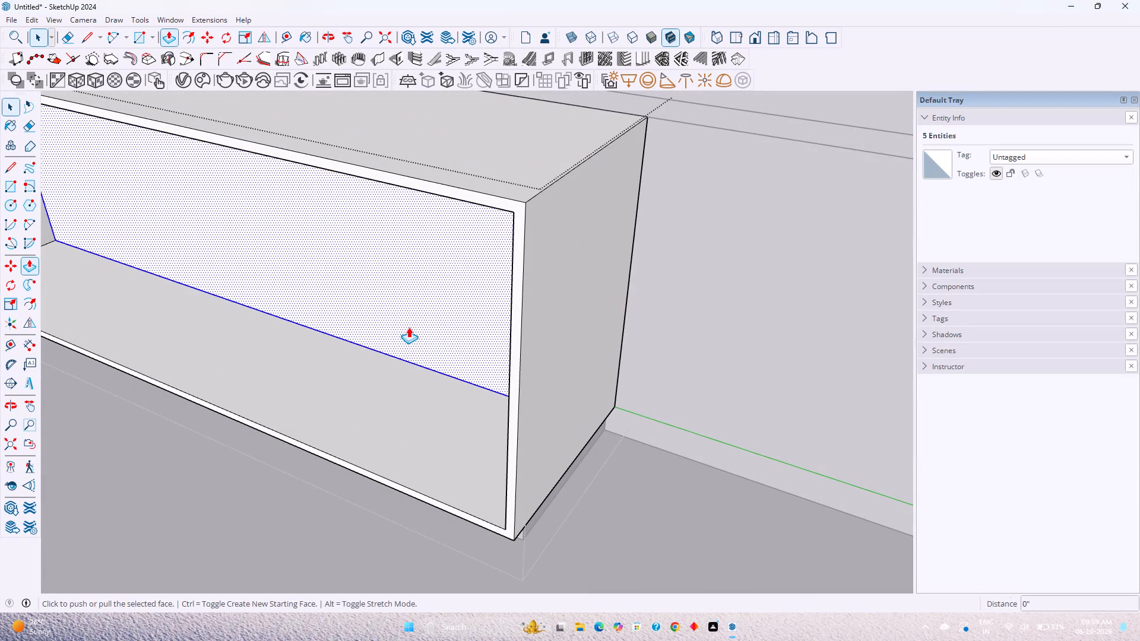
left_click(412, 325)
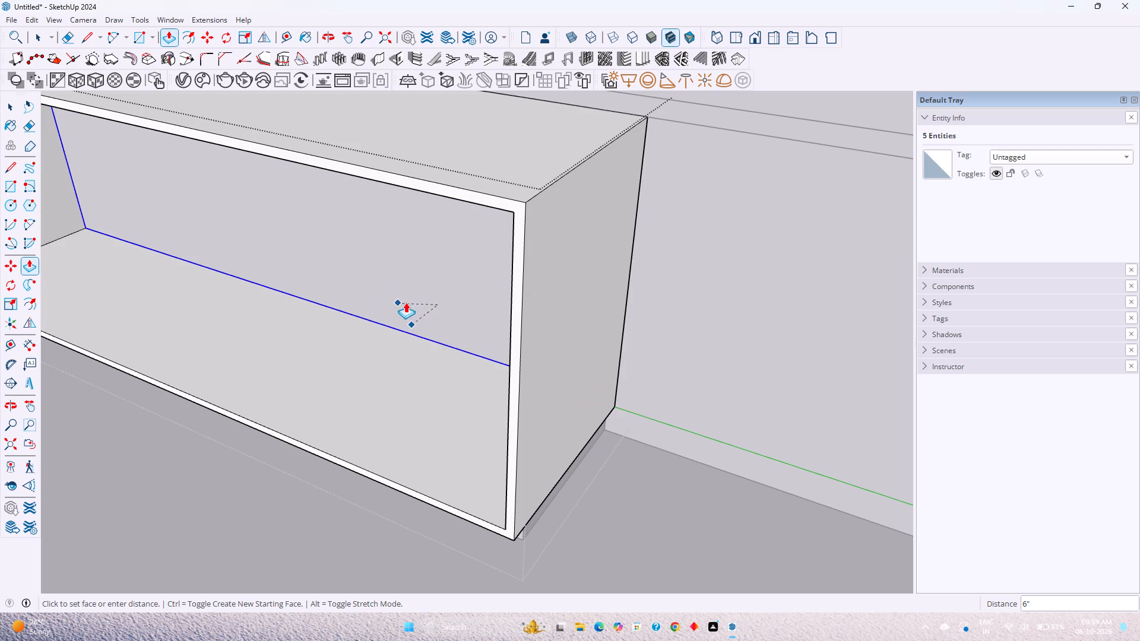
key("4")
key("Return")
key("space")
Measure the interior depth of the carcass along its floor edge at the free end.
middle_click_drag(455, 373, 397, 319)
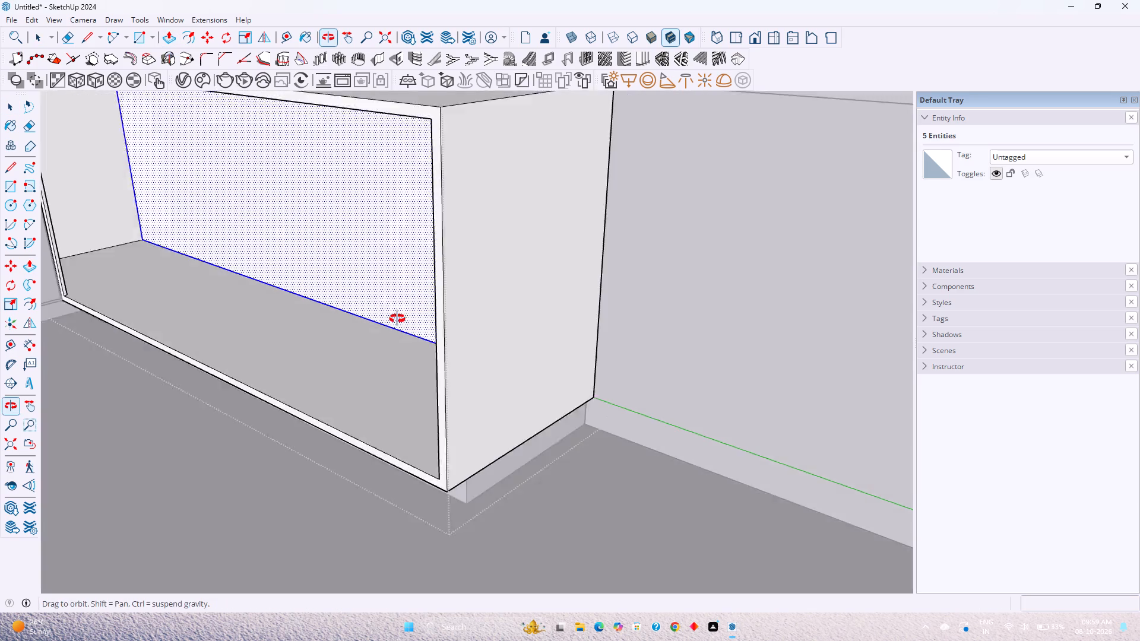
middle_click_drag(397, 319, 384, 298)
middle_click(384, 298)
scroll(386, 298, "down", 4)
middle_click_drag(372, 326, 601, 368)
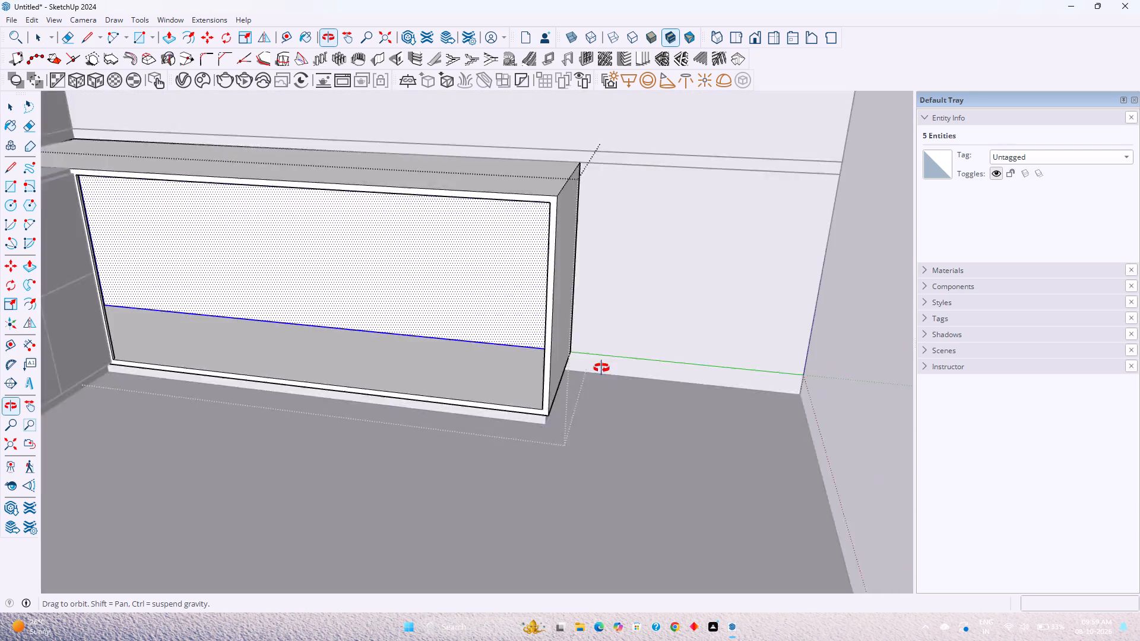
middle_click_drag(601, 368, 704, 355)
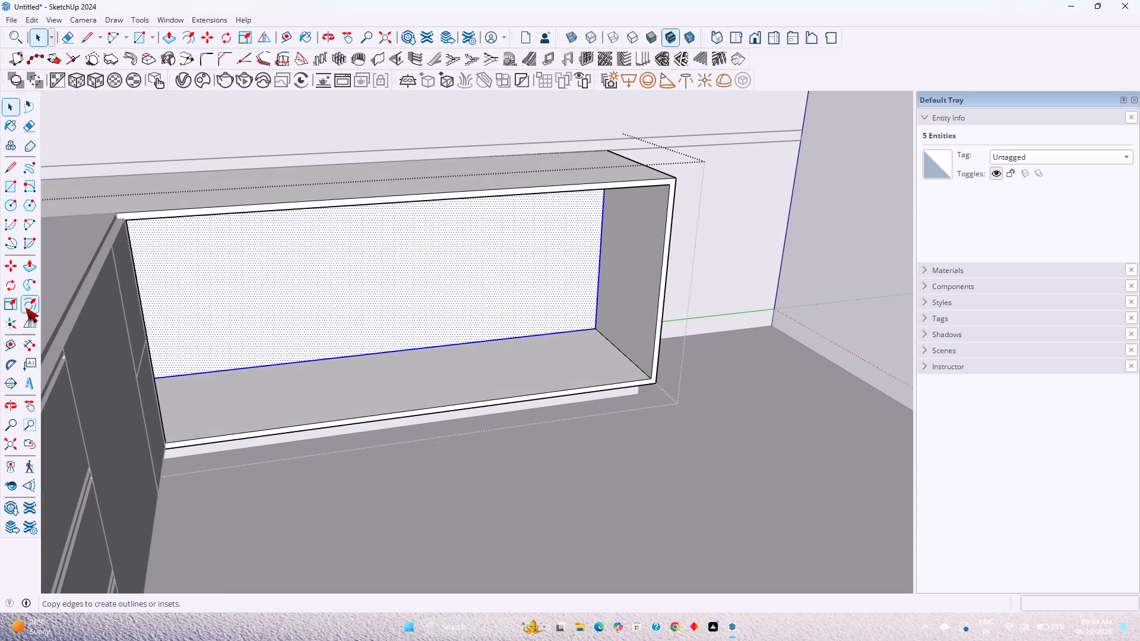
left_click(29, 340)
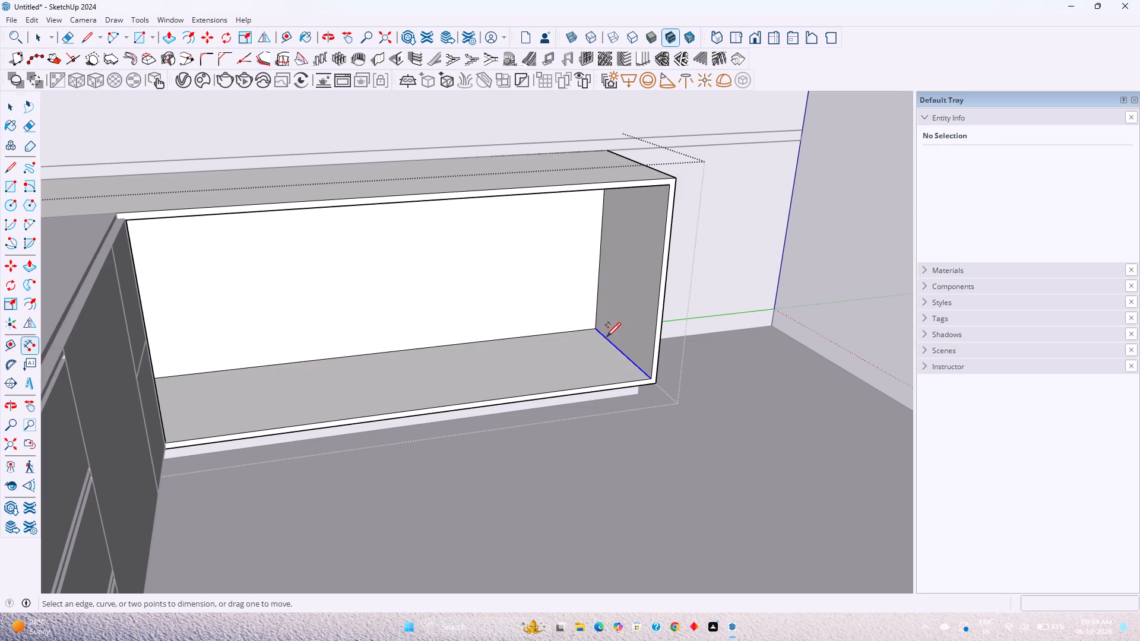
left_click(608, 338)
scroll(559, 373, "up", 3)
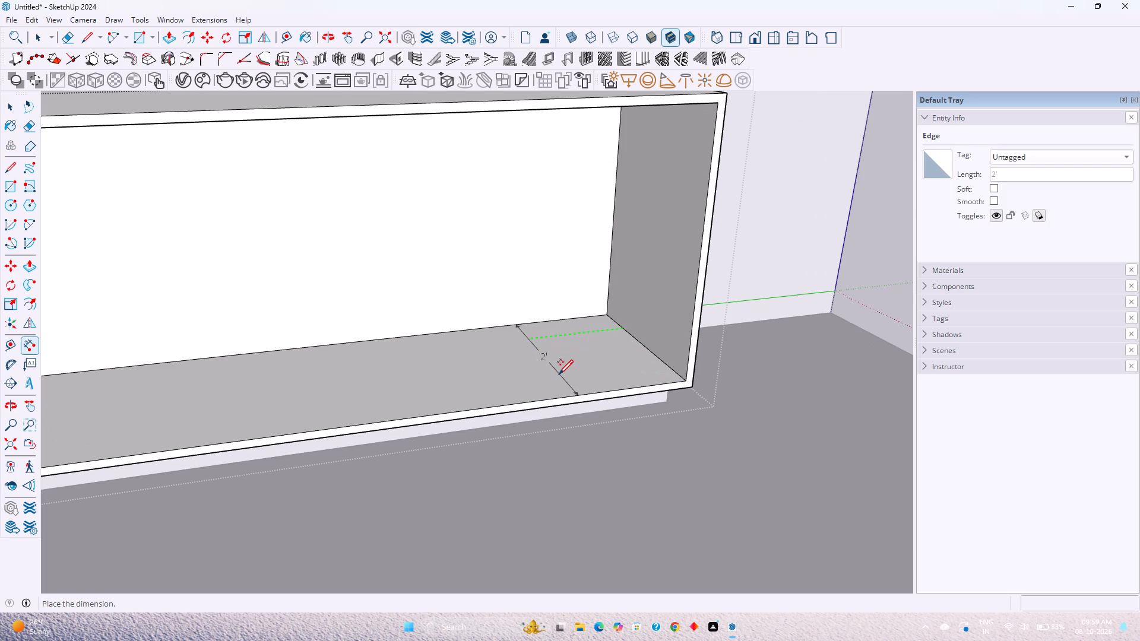
key("Escape")
key("space")
Draw a 2' 10" vertical line across the carcass's front opening, from the middle of its top inner edge to the bottom inner edge.
scroll(561, 367, "down", 2)
middle_click_drag(561, 367, 278, 386)
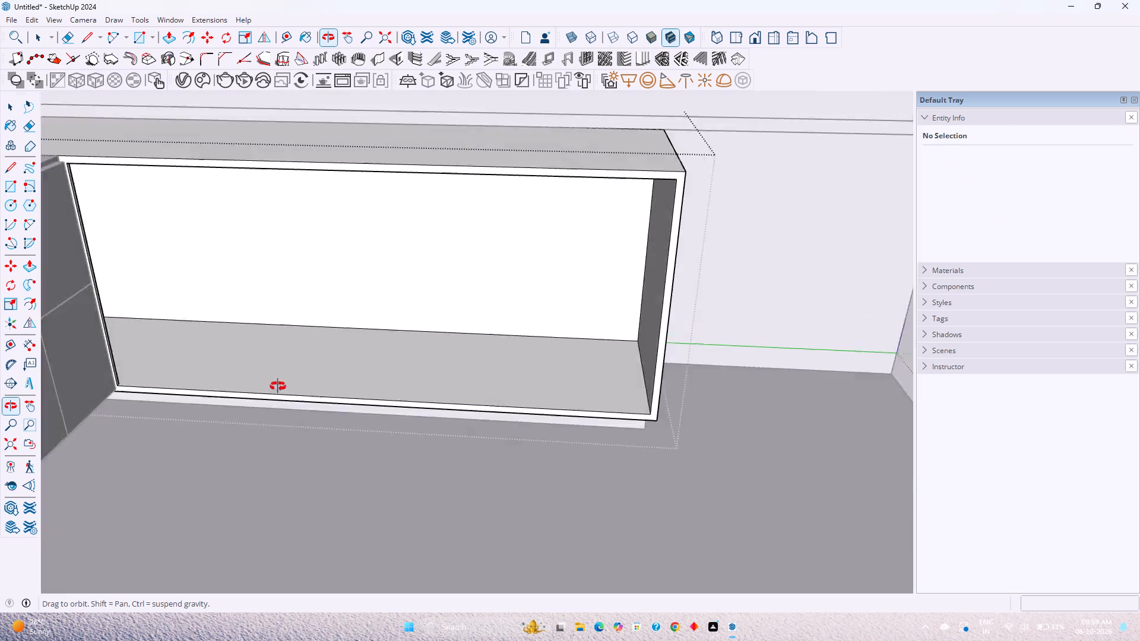
middle_click_drag(278, 386, 419, 391)
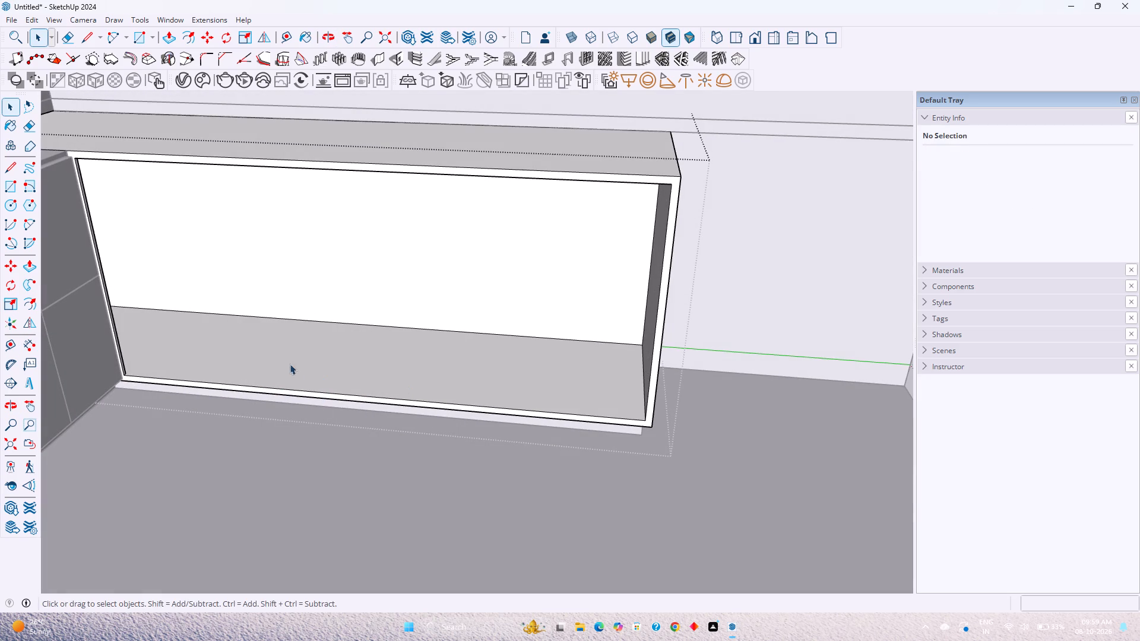
left_click(81, 38)
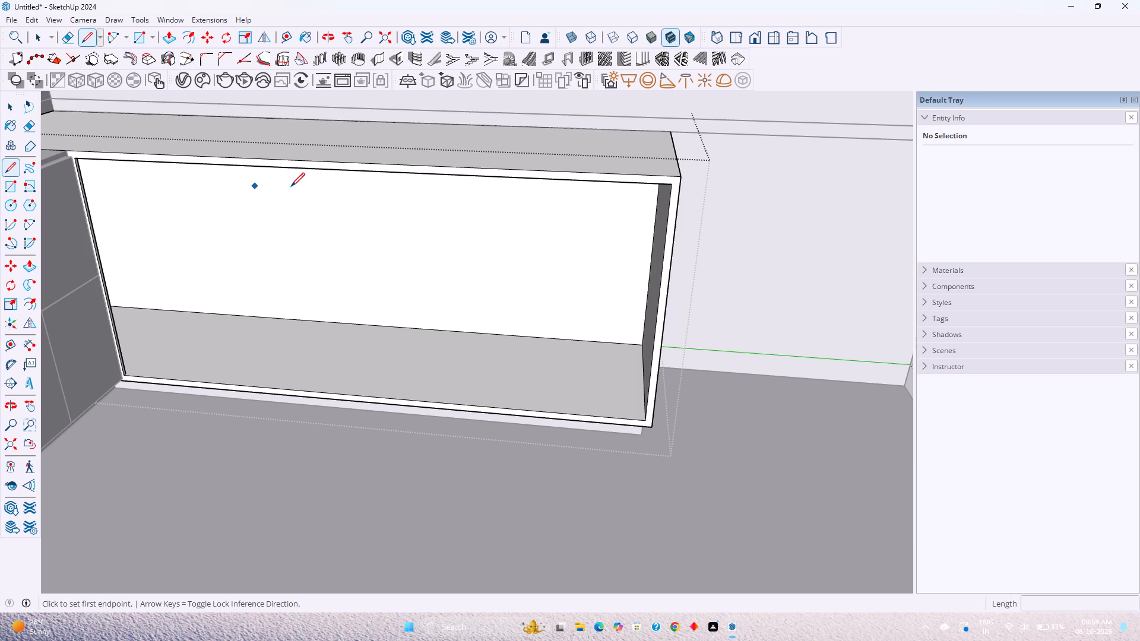
left_click(354, 168)
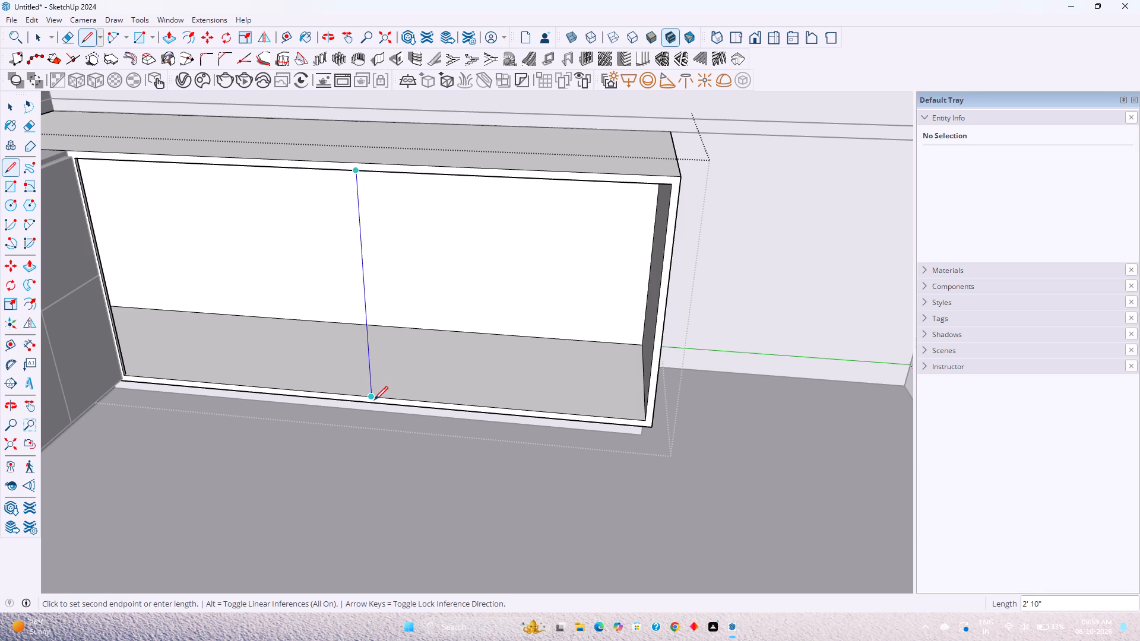
left_click(374, 400)
Outline the partition by moving the vertical line 0.5" toward the corner and copying it 1" toward the free end.
key("m")
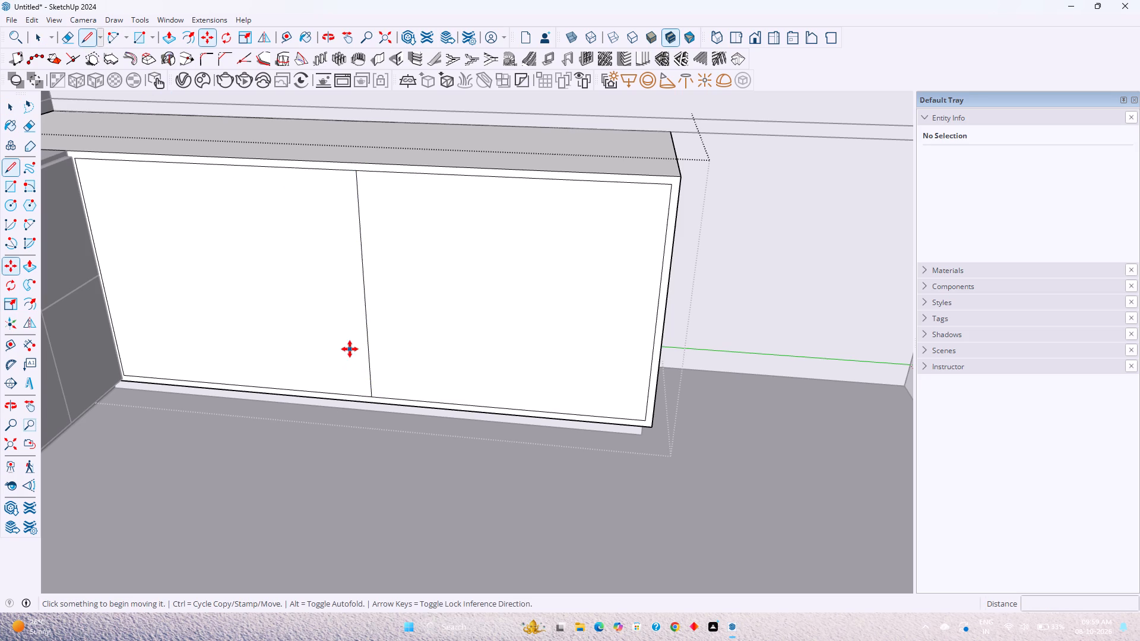
left_click(367, 333)
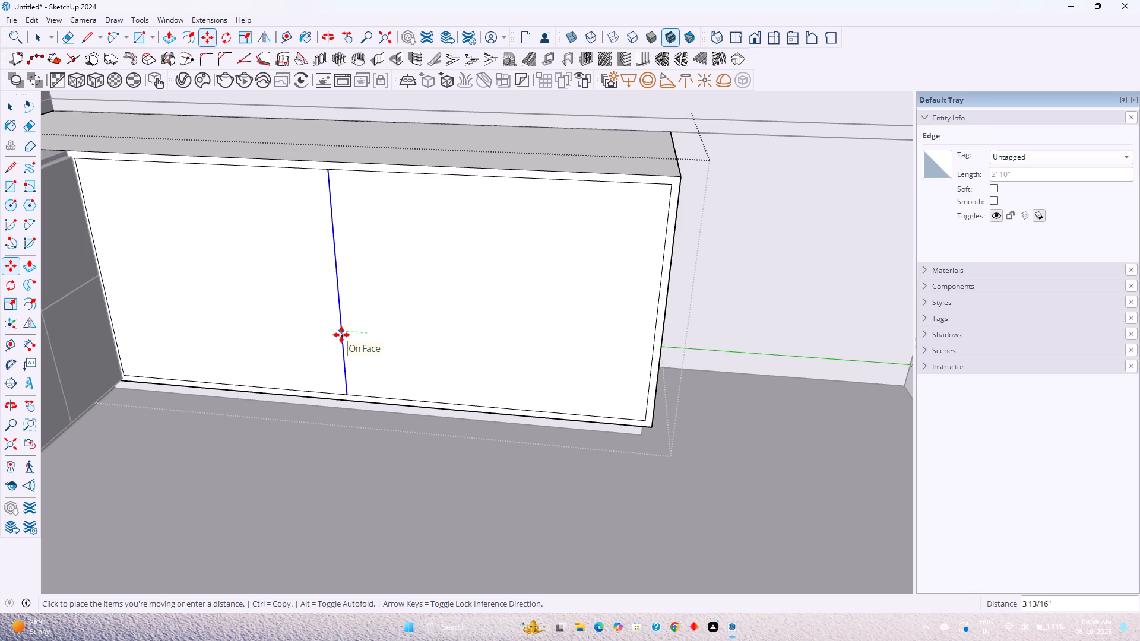
type("0.5")
key("Return")
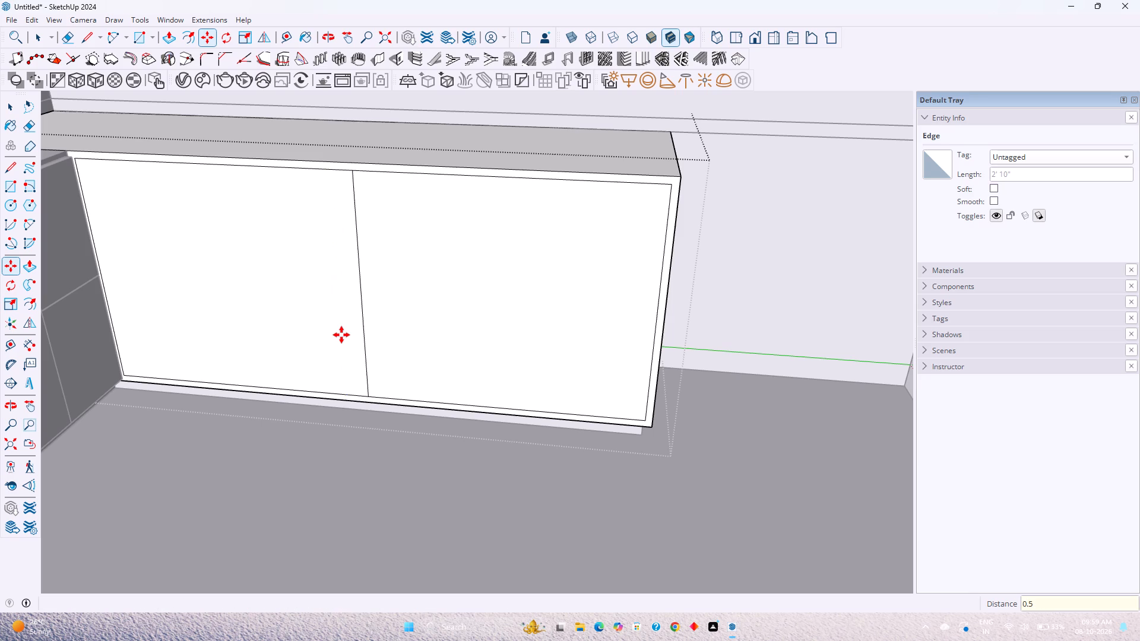
left_click(362, 325)
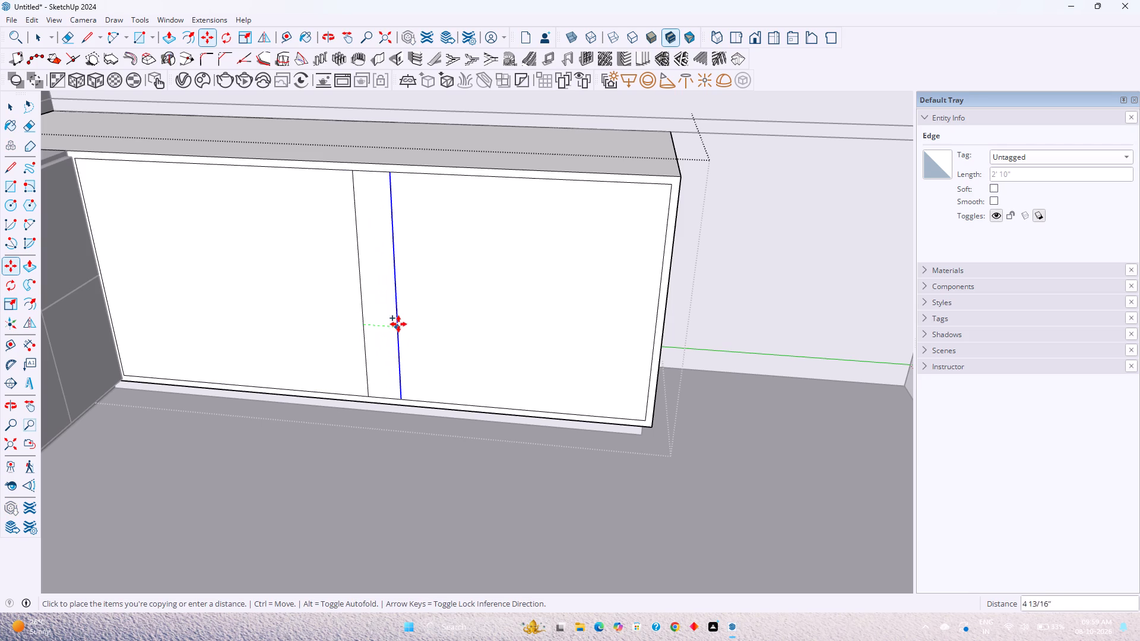
key("1")
key("Return")
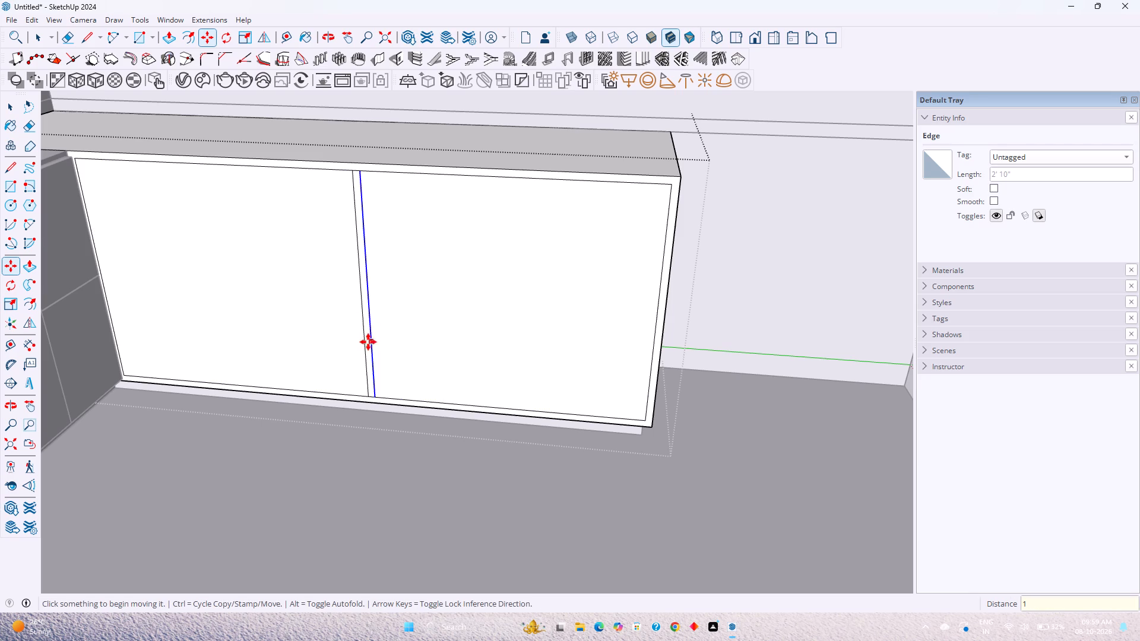
Erase the short edge segments between the two partition lines at the bottom and top of the front frame.
key("e")
key("Escape")
scroll(372, 386, "up", 1)
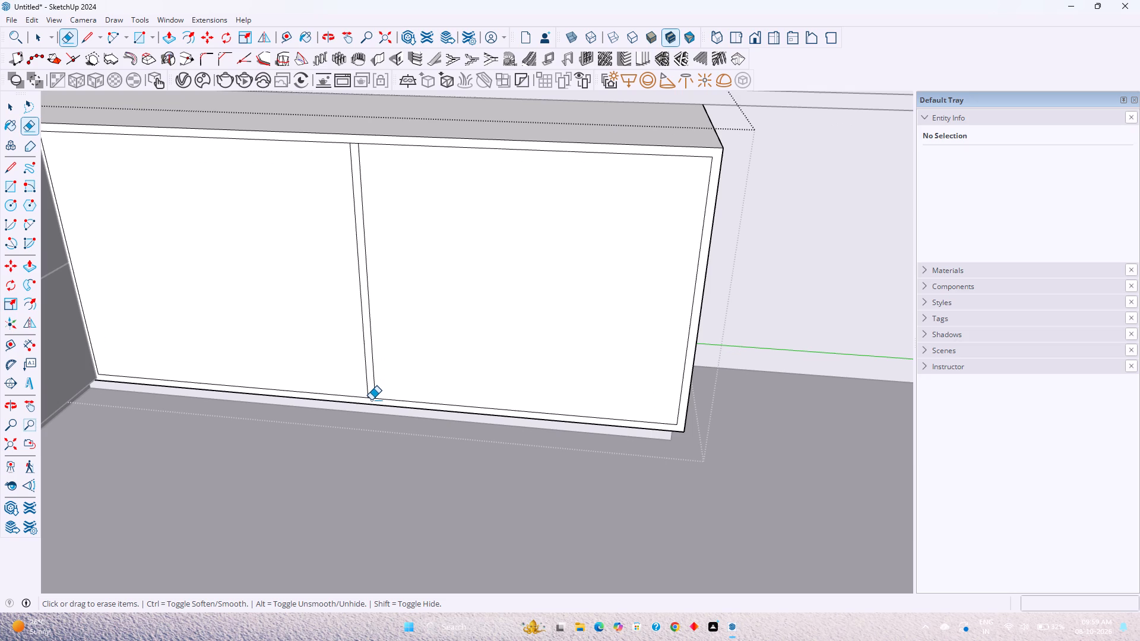
left_click(371, 400)
left_click(372, 399)
left_click(352, 144)
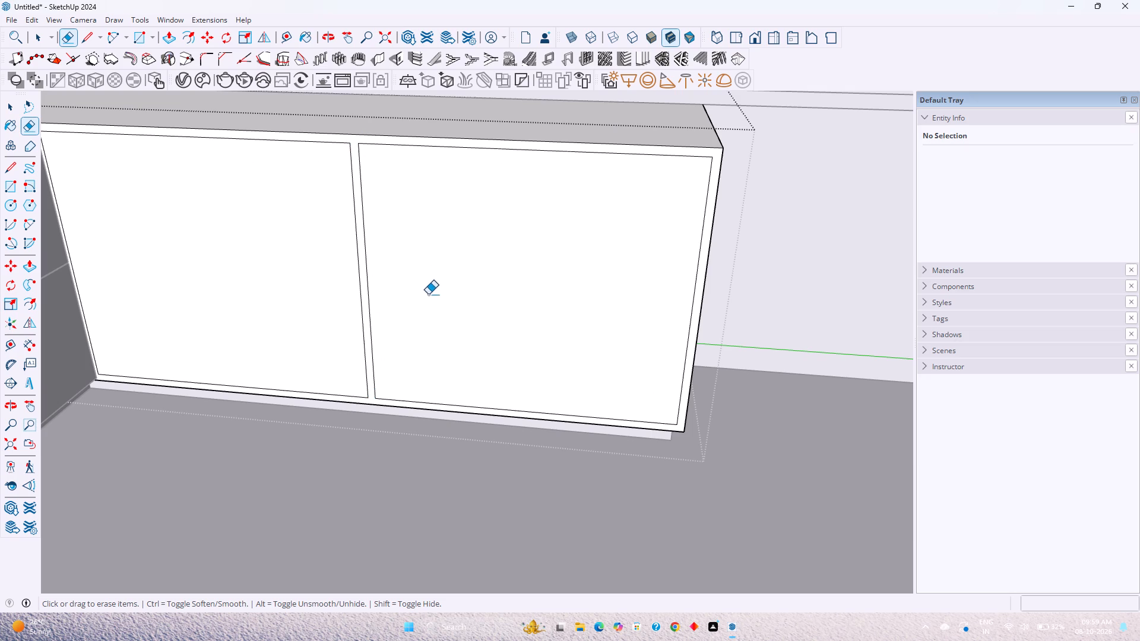
Push the front faces of both bays back 1'11", leaving the partition standing between them.
key("p")
left_click(475, 316)
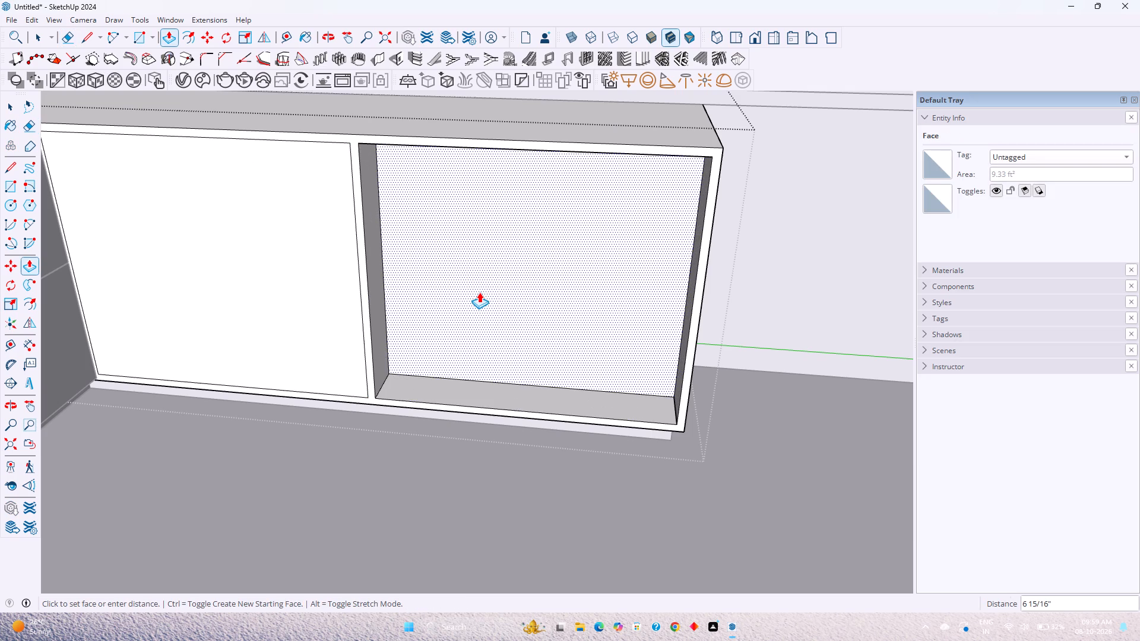
type("1'11")
key("Return")
double_click(312, 291)
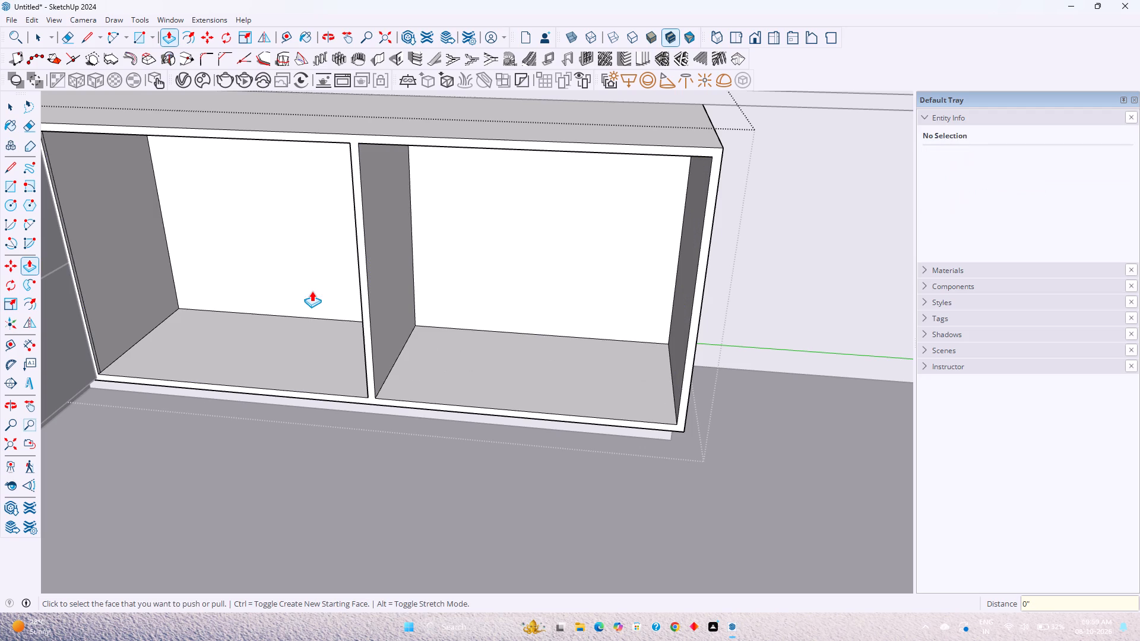
key("space")
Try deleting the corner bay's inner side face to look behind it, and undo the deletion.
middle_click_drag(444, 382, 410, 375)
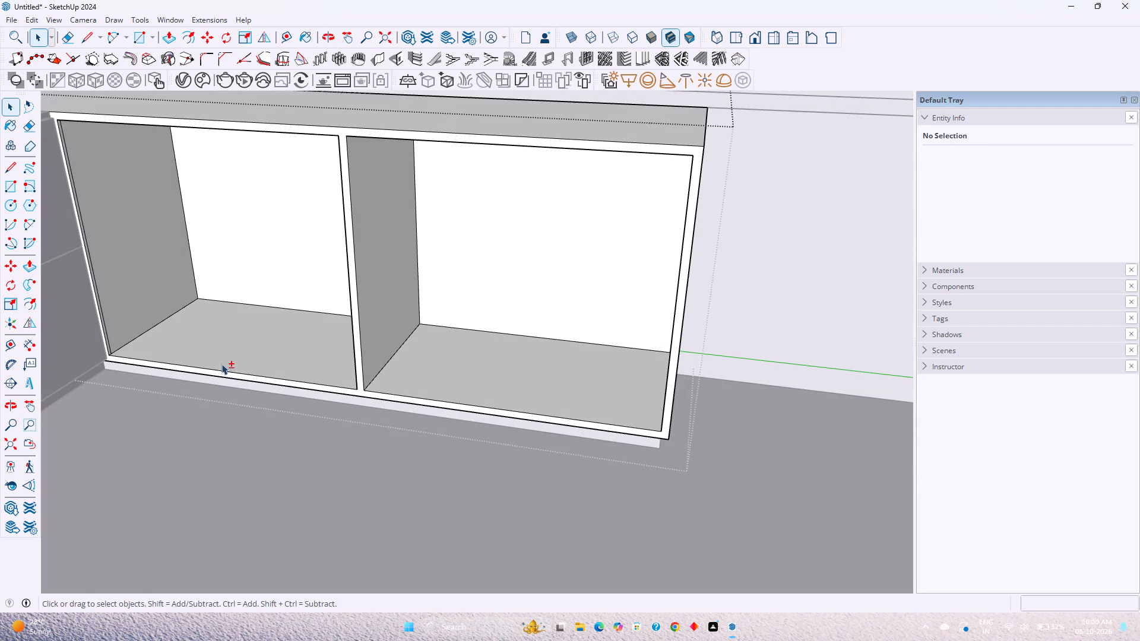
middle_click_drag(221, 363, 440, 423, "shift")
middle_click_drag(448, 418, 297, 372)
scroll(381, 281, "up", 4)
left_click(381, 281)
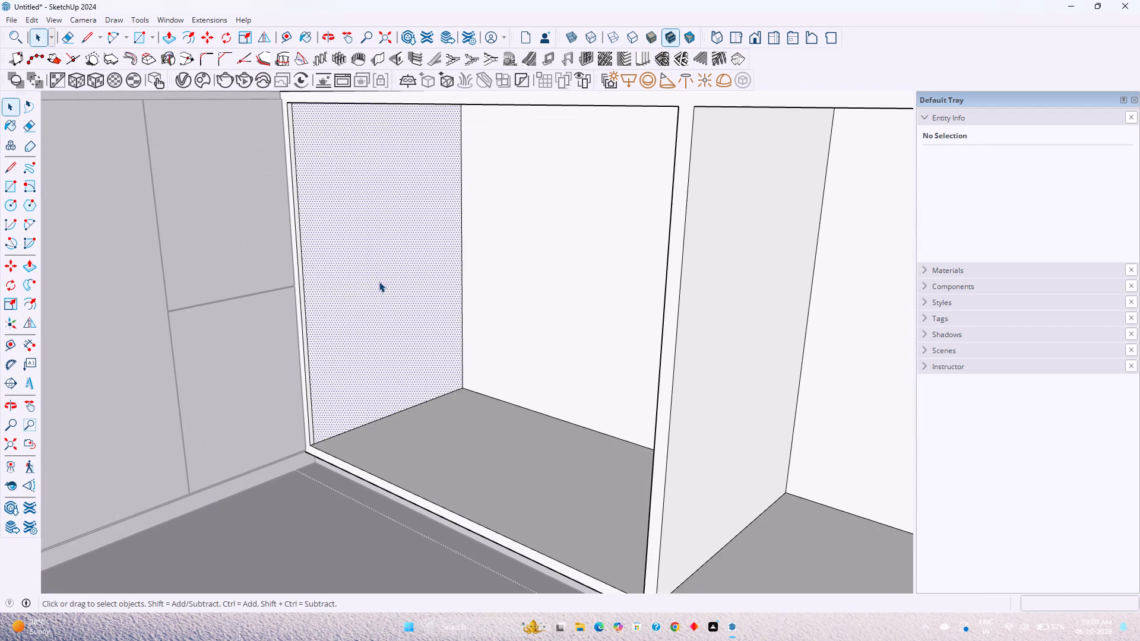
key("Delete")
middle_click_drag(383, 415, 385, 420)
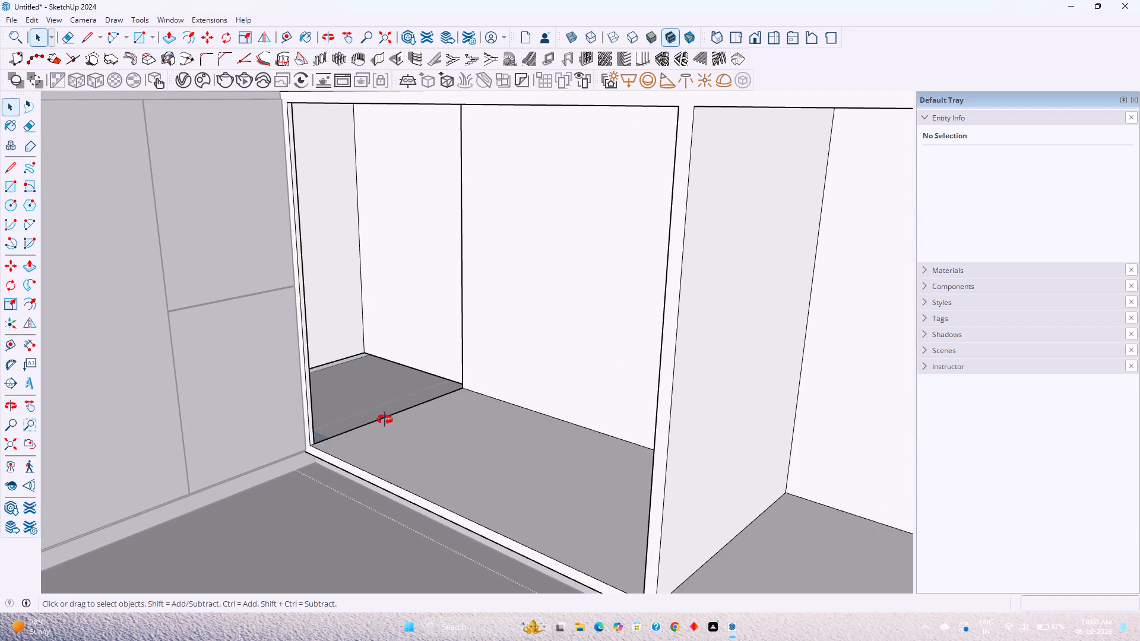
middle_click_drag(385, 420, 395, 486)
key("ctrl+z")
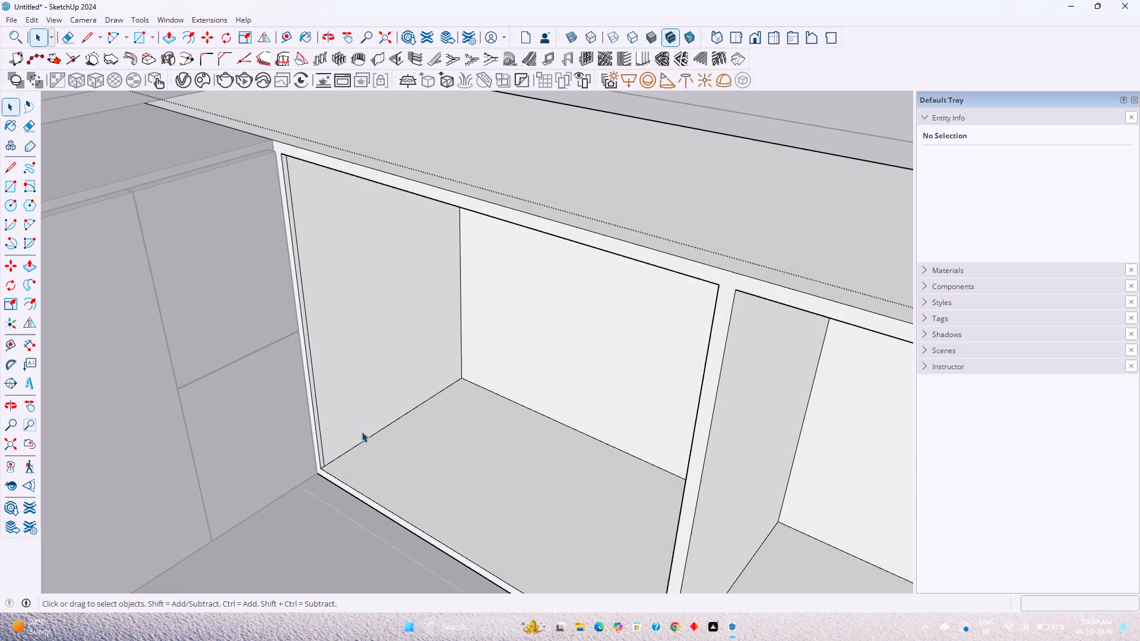
Push the corner bay's inner side face outward 1'8" into the blind corner behind the adjoining cabinets.
middle_click_drag(360, 423, 354, 401)
key("p")
left_click(379, 358)
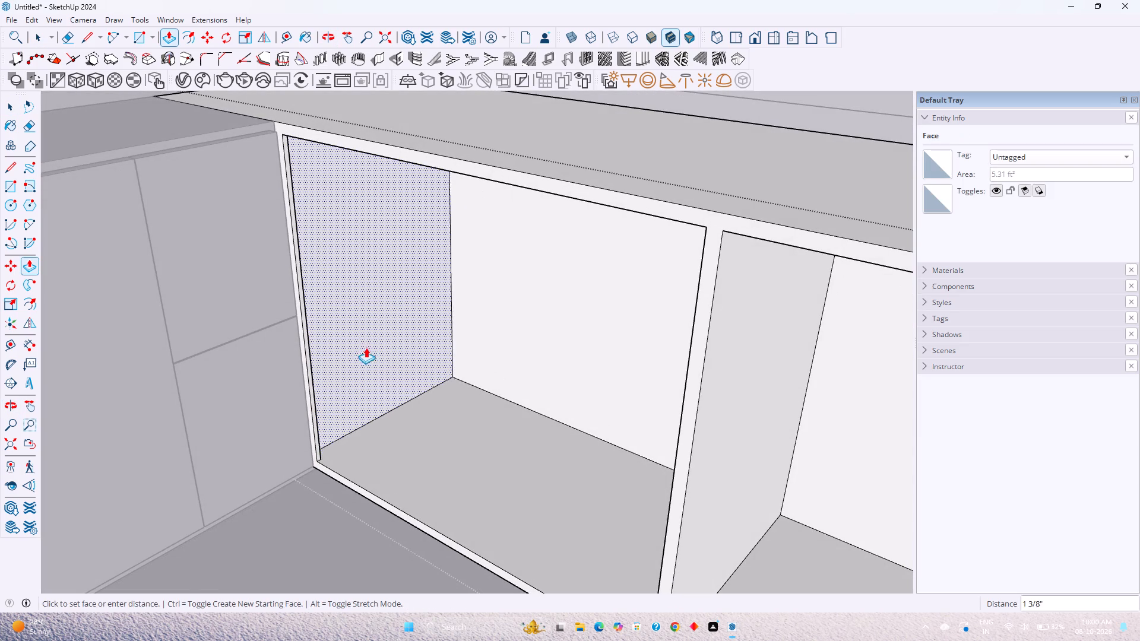
scroll(331, 304, "down", 2)
middle_click_drag(331, 304, 422, 396)
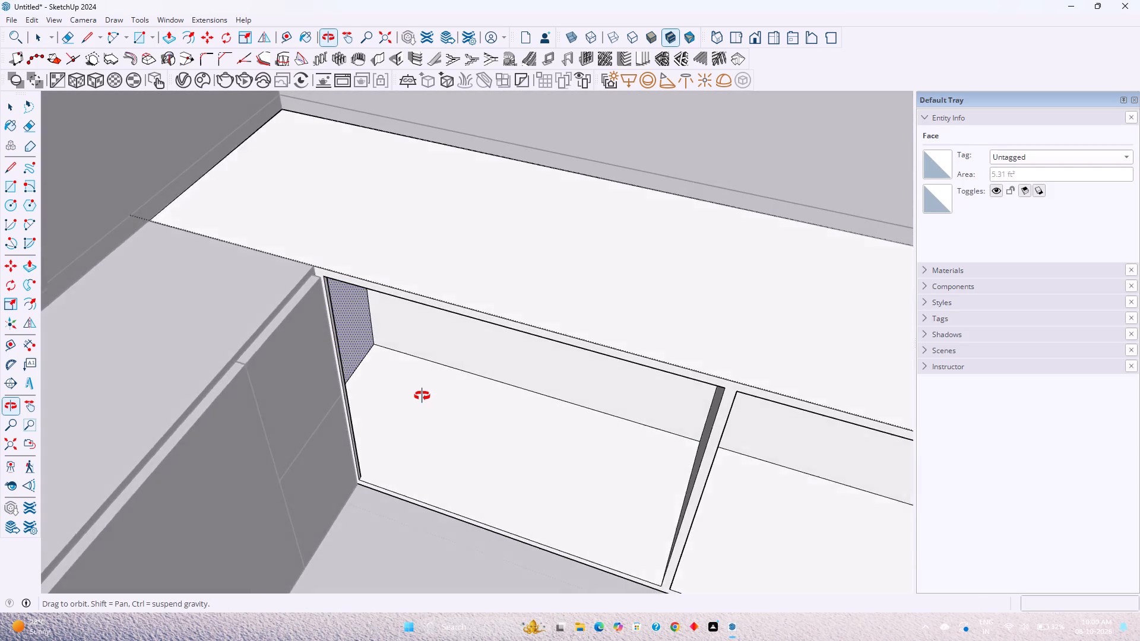
middle_click_drag(422, 396, 414, 388)
type("1'8")
key("Return")
key("space")
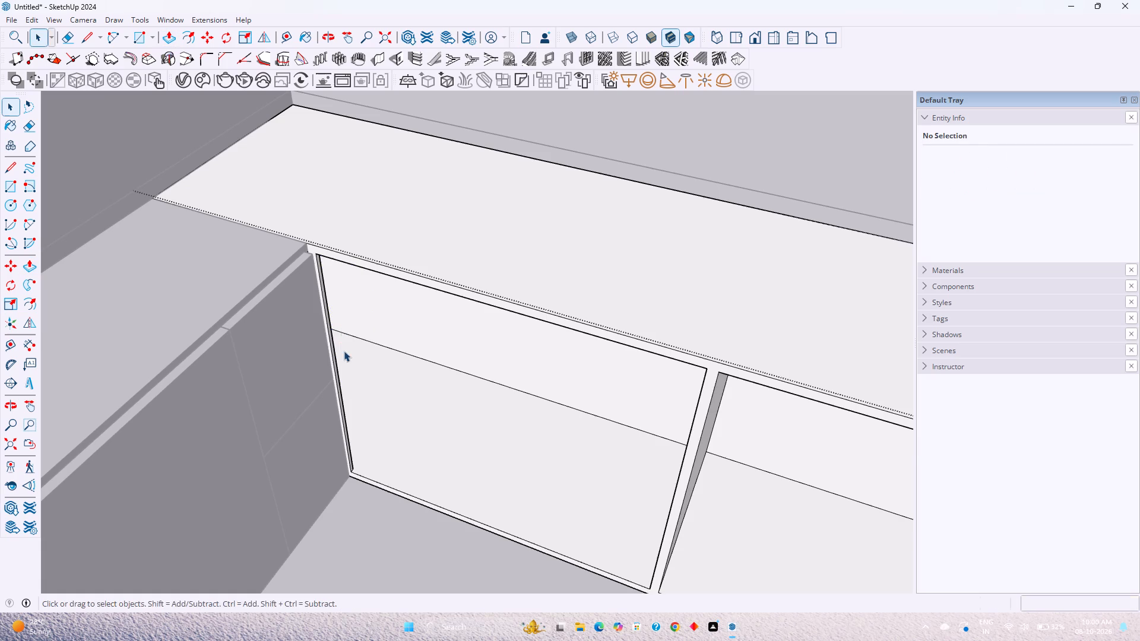
Push the corner bay's narrow front side strip and the side face behind it 1/2" each, and delete the edge between them.
scroll(361, 382, "down", 2)
middle_click_drag(365, 382, 418, 353)
scroll(463, 424, "down", 3)
middle_click_drag(464, 439, 184, 366)
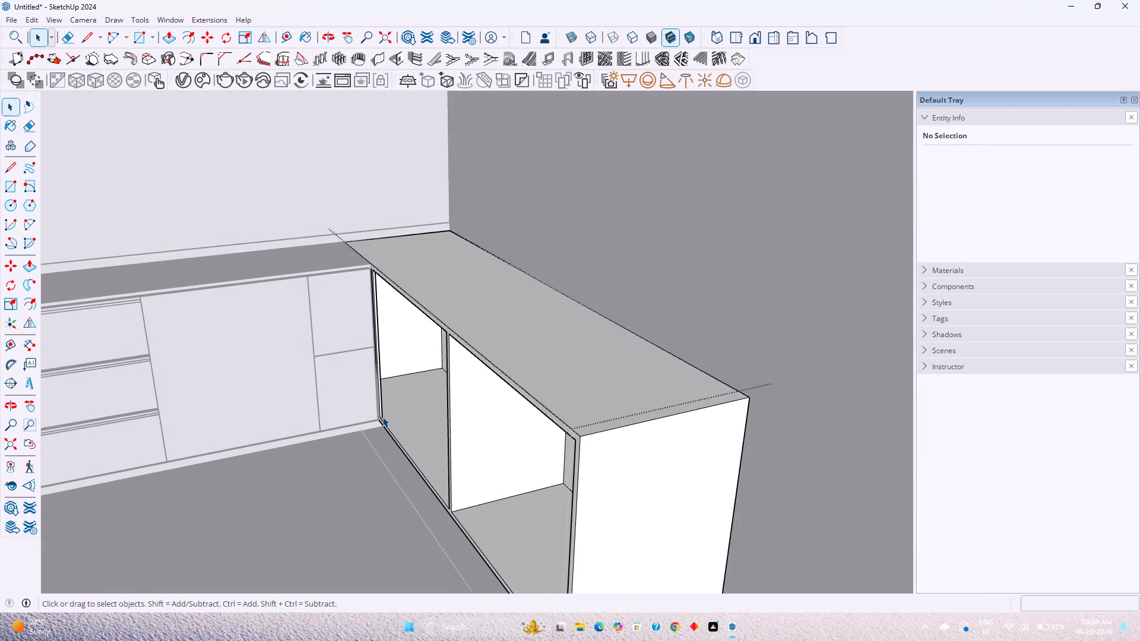
scroll(382, 417, "up", 19)
middle_click_drag(385, 406, 253, 442)
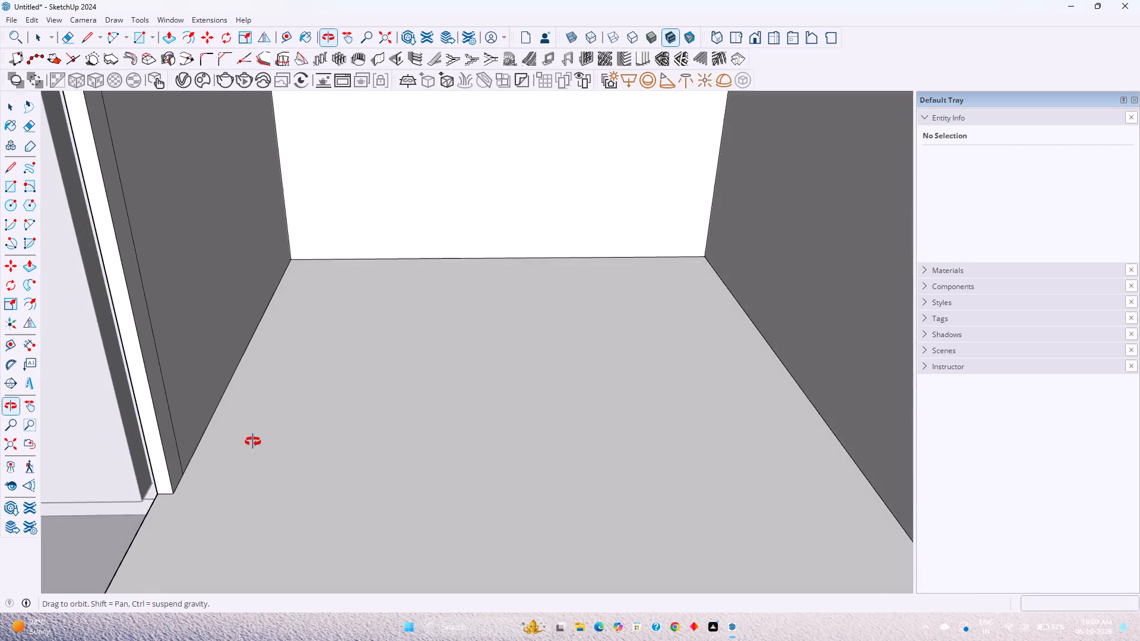
middle_click_drag(253, 442, 251, 462)
scroll(179, 479, "up", 5)
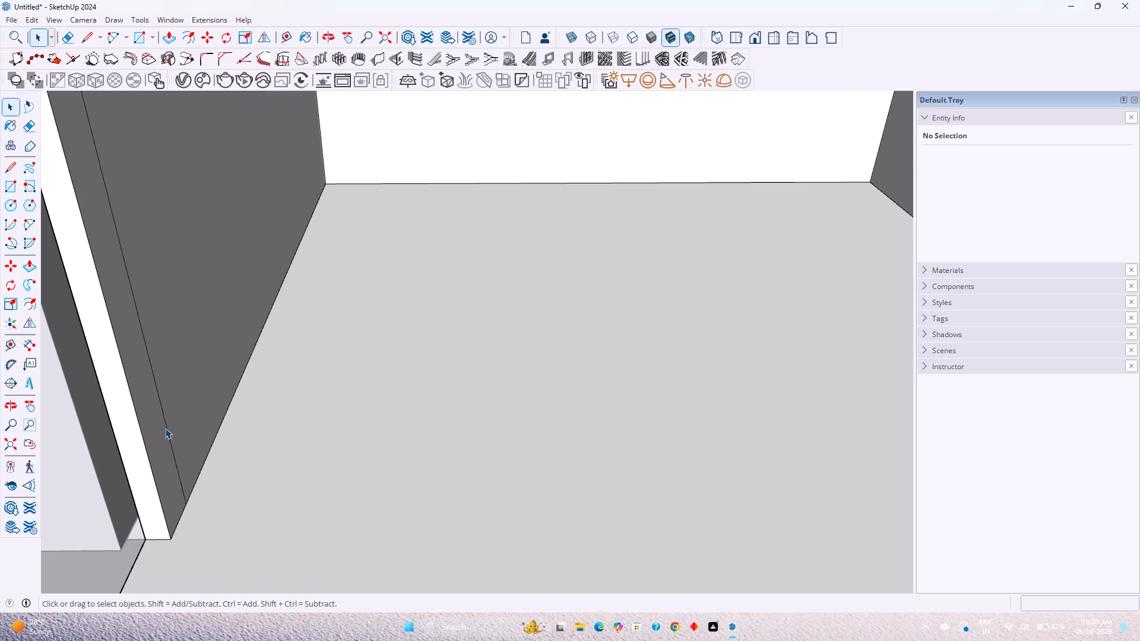
key("p")
left_click(151, 444)
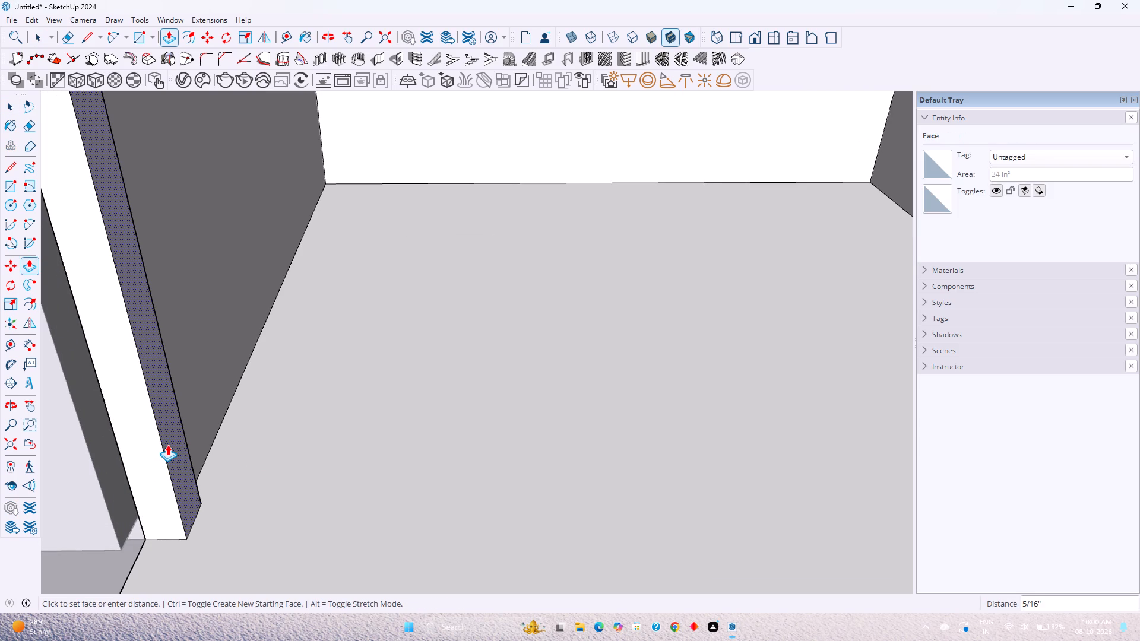
type("0.5")
key("Return")
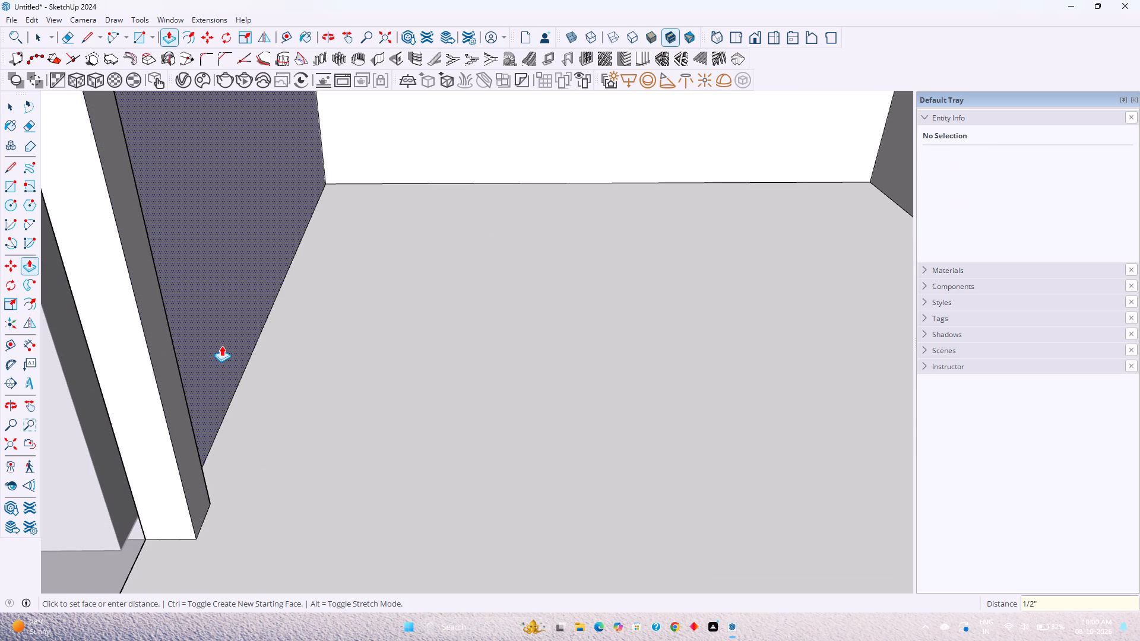
double_click(221, 345)
key("space")
left_click(193, 434)
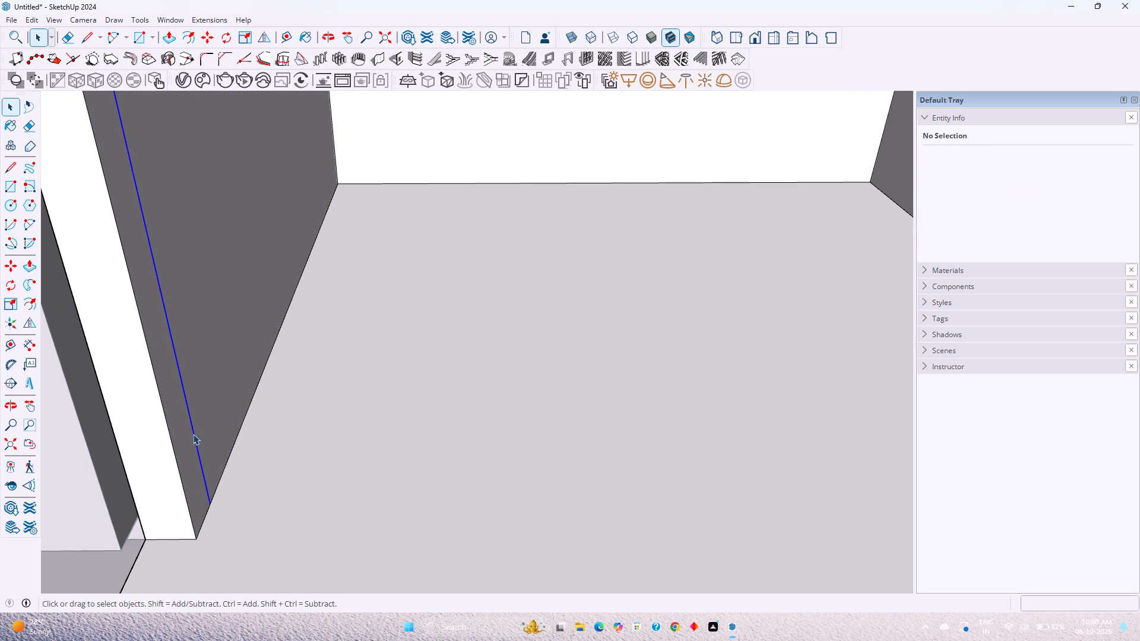
key("Delete")
Inspect the open bays, partition and corner junction of the side-wall base carcass from several angles.
scroll(193, 437, "down", 3)
middle_click_drag(193, 437, 299, 418)
scroll(307, 407, "down", 5)
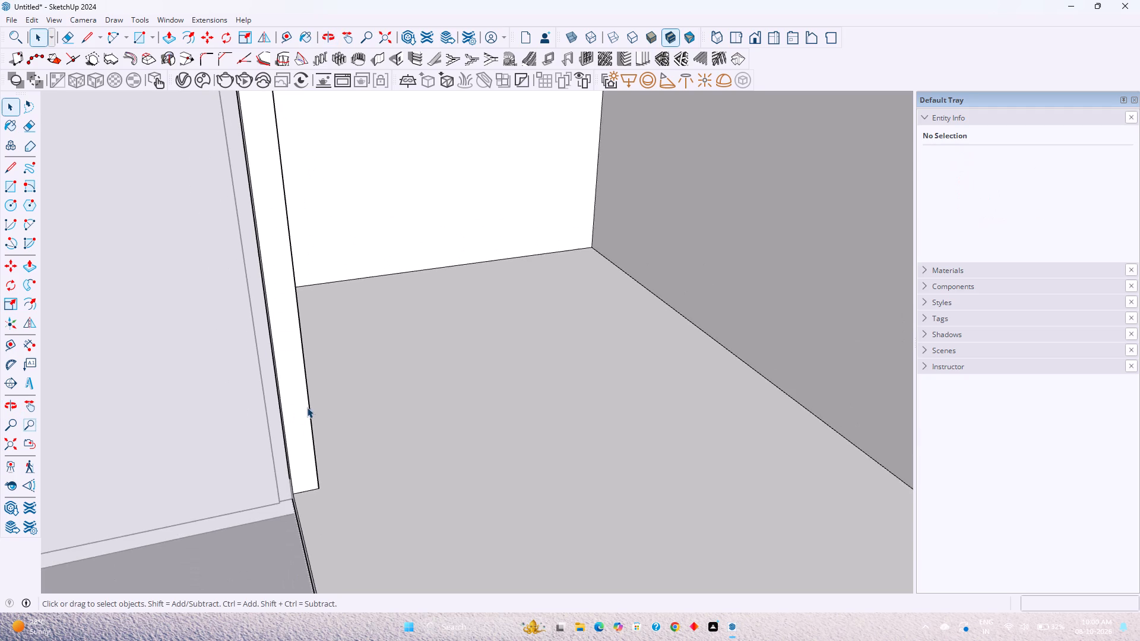
scroll(307, 407, "down", 3)
middle_click_drag(306, 410, 377, 405)
scroll(377, 405, "down", 4)
middle_click_drag(378, 403, 480, 404)
scroll(482, 393, "down", 4)
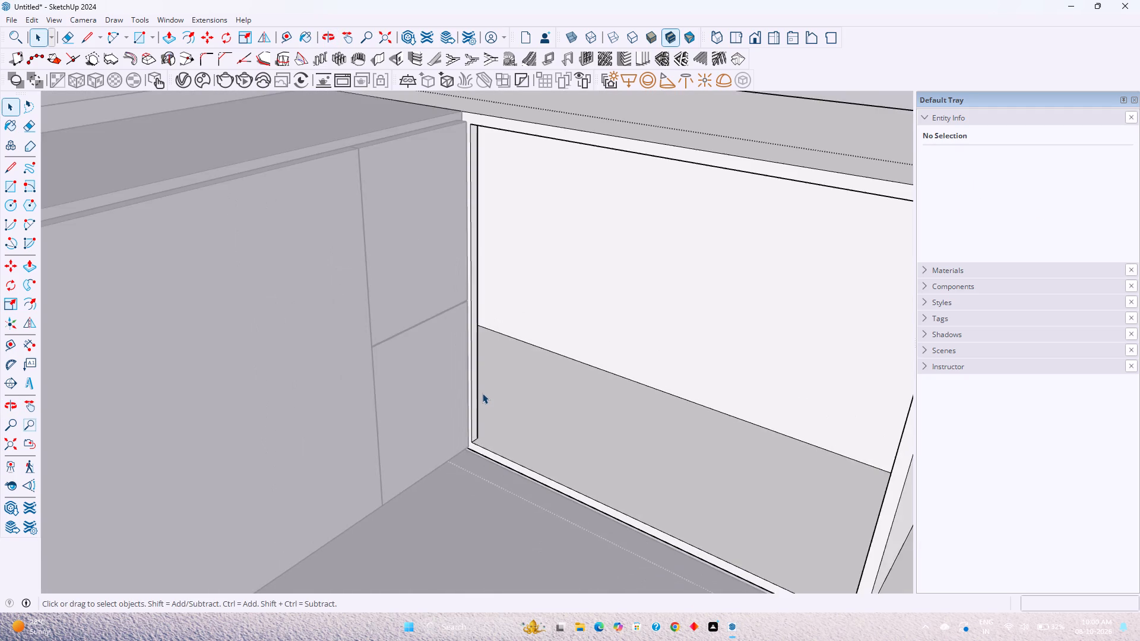
scroll(482, 393, "down", 3)
middle_click_drag(501, 403, 387, 409, "shift")
middle_click_drag(347, 403, 440, 380)
middle_click_drag(521, 385, 459, 383, "shift")
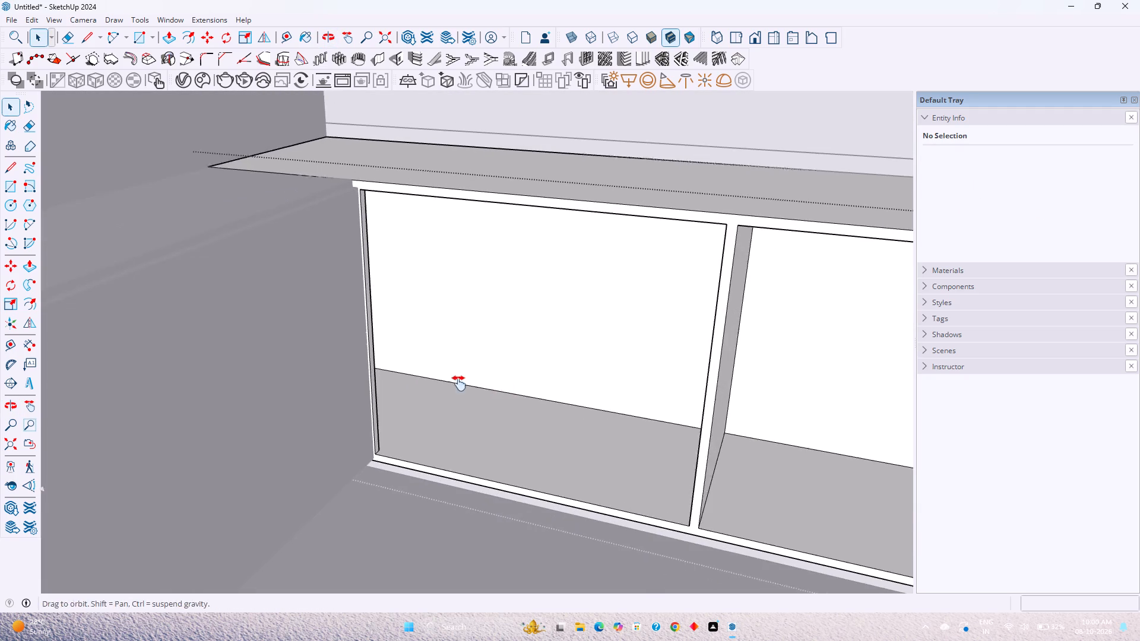
middle_click_drag(459, 383, 286, 367, "shift")
scroll(344, 367, "down", 4)
left_click(373, 522)
middle_click_drag(362, 495, 387, 413)
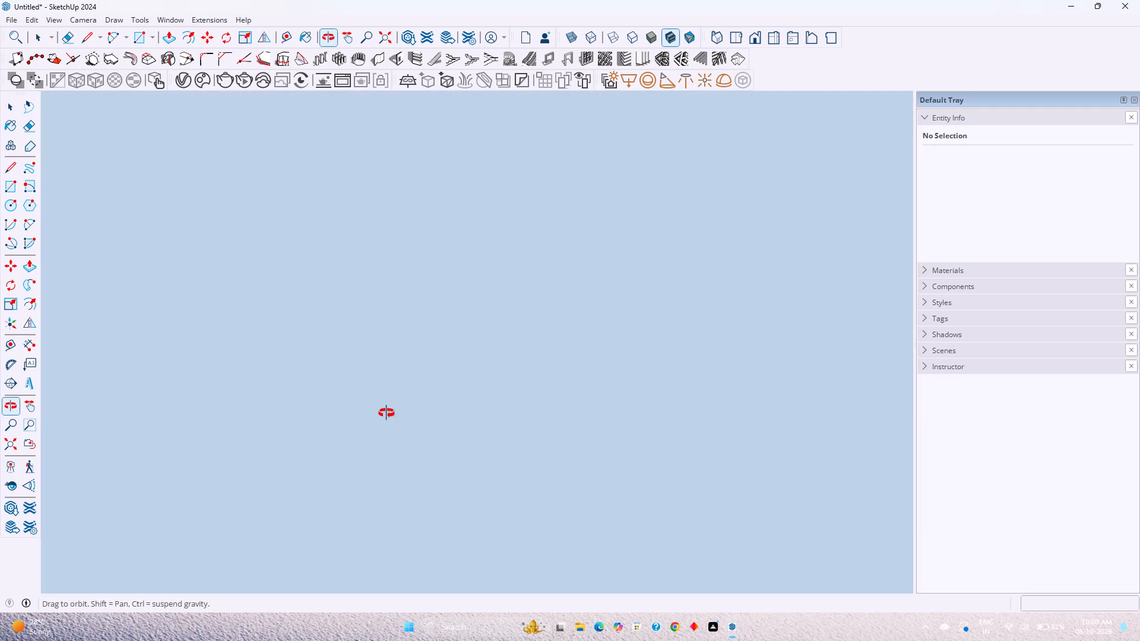
middle_click_drag(387, 413, 308, 488)
middle_click_drag(302, 379, 340, 464, "shift")
middle_click_drag(324, 470, 307, 452)
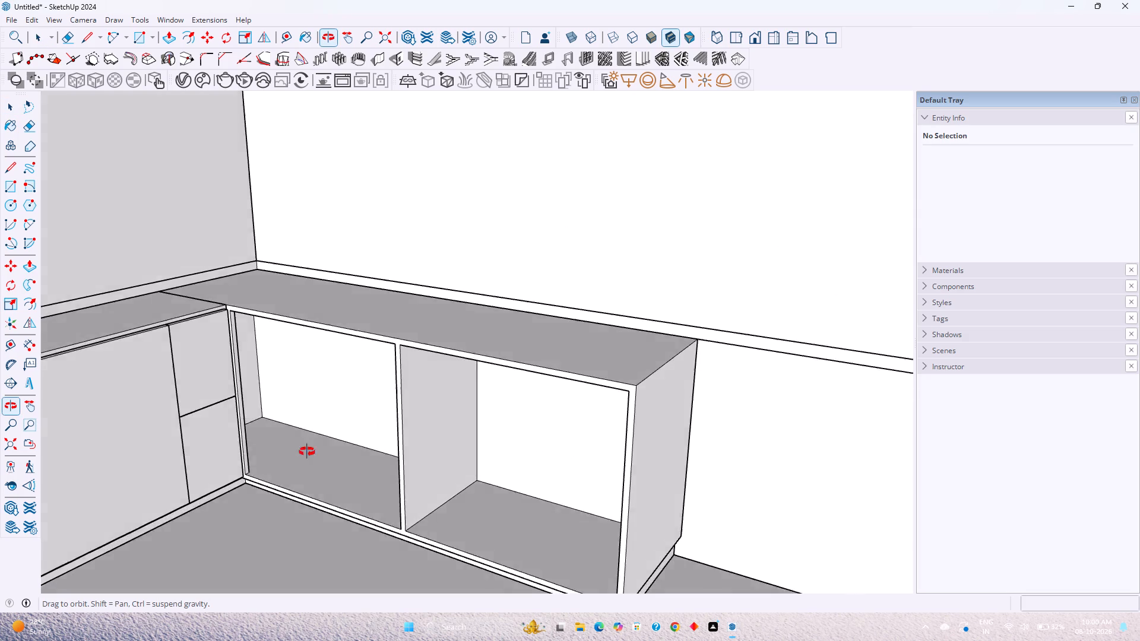
middle_click_drag(307, 452, 293, 499)
Explode the adjoining cabinet run's carcass group and the side-wall carcass group into loose geometry.
left_click(205, 315)
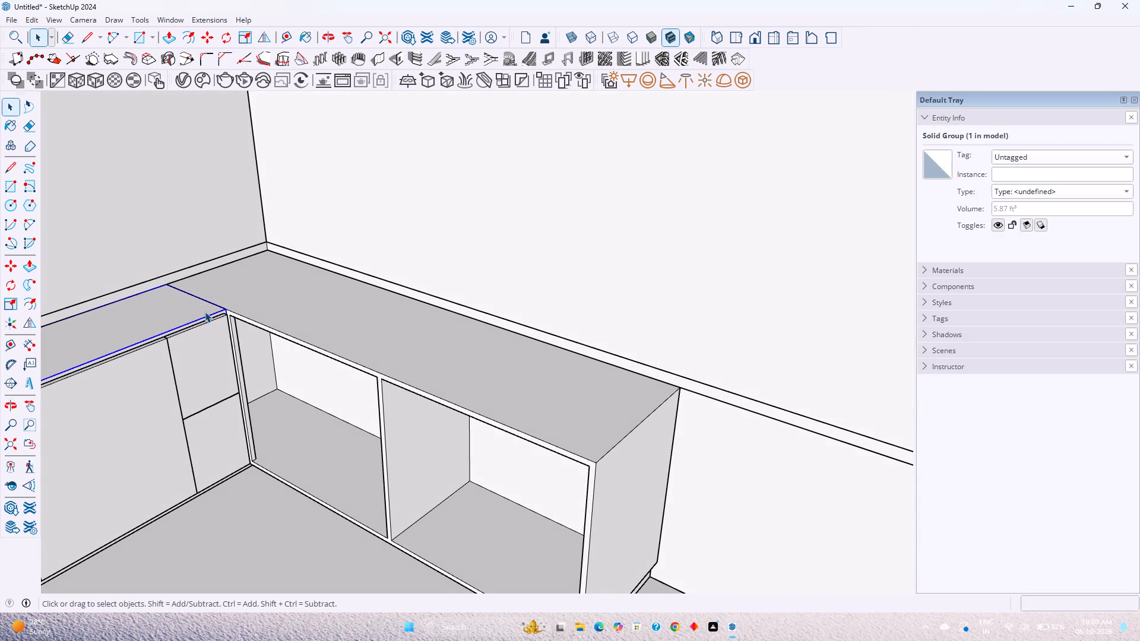
left_click(231, 289)
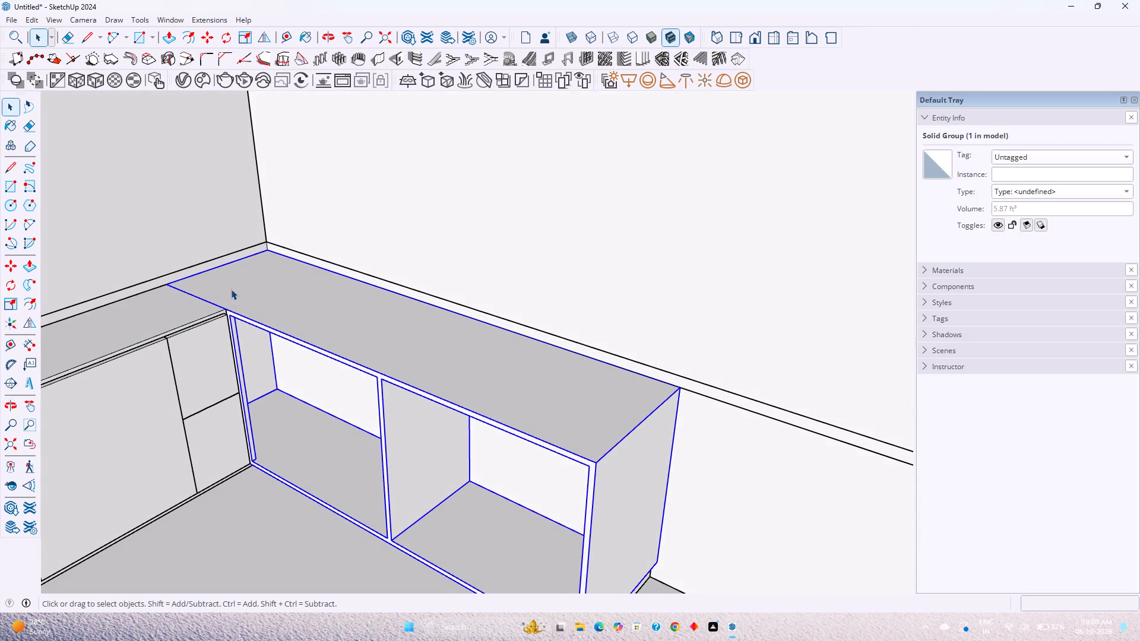
left_click(184, 311)
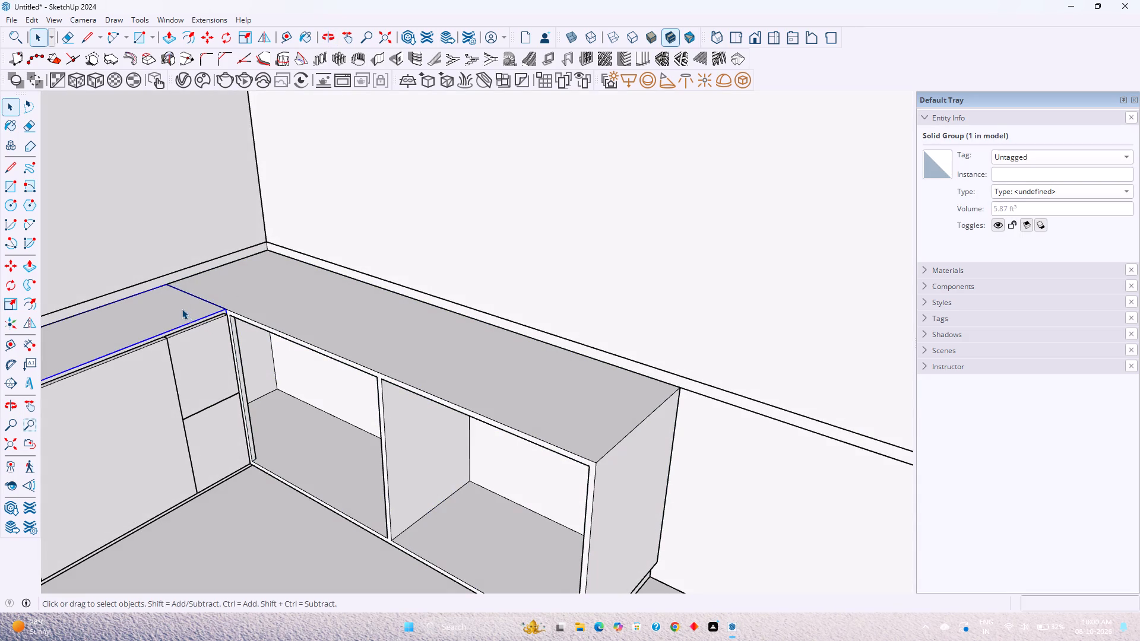
right_click(181, 308)
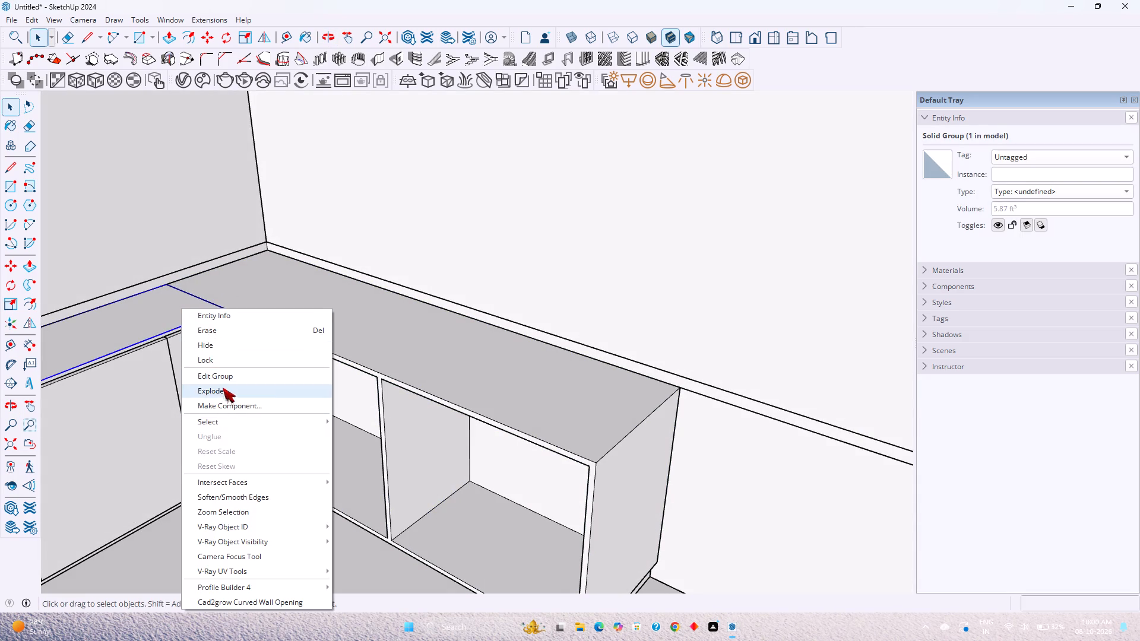
left_click(242, 389)
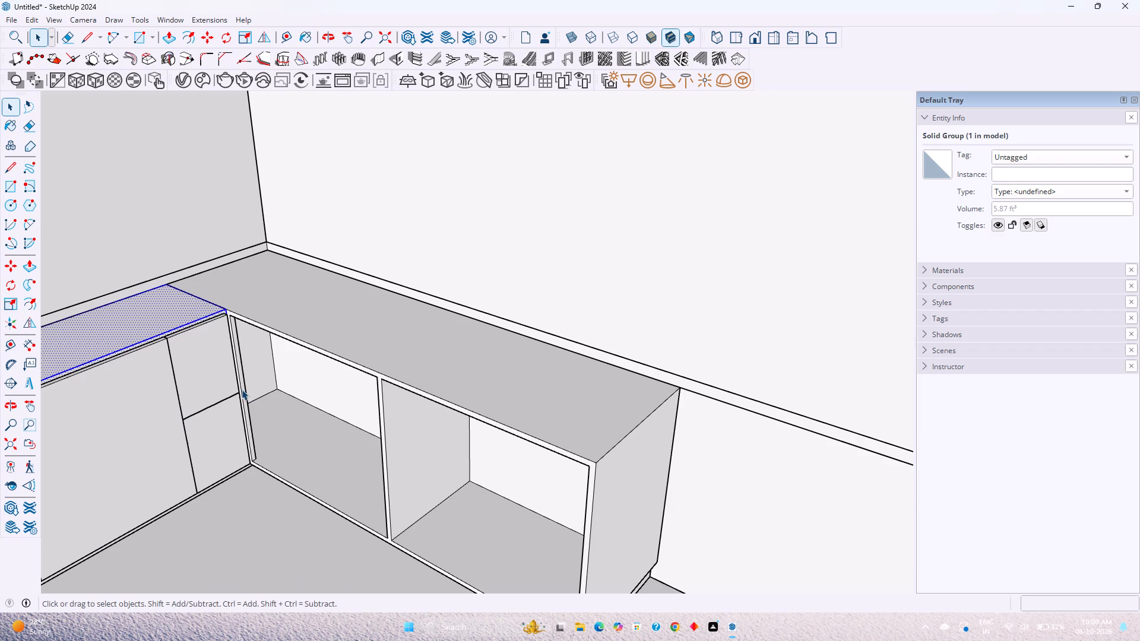
left_click(246, 317)
right_click(271, 312)
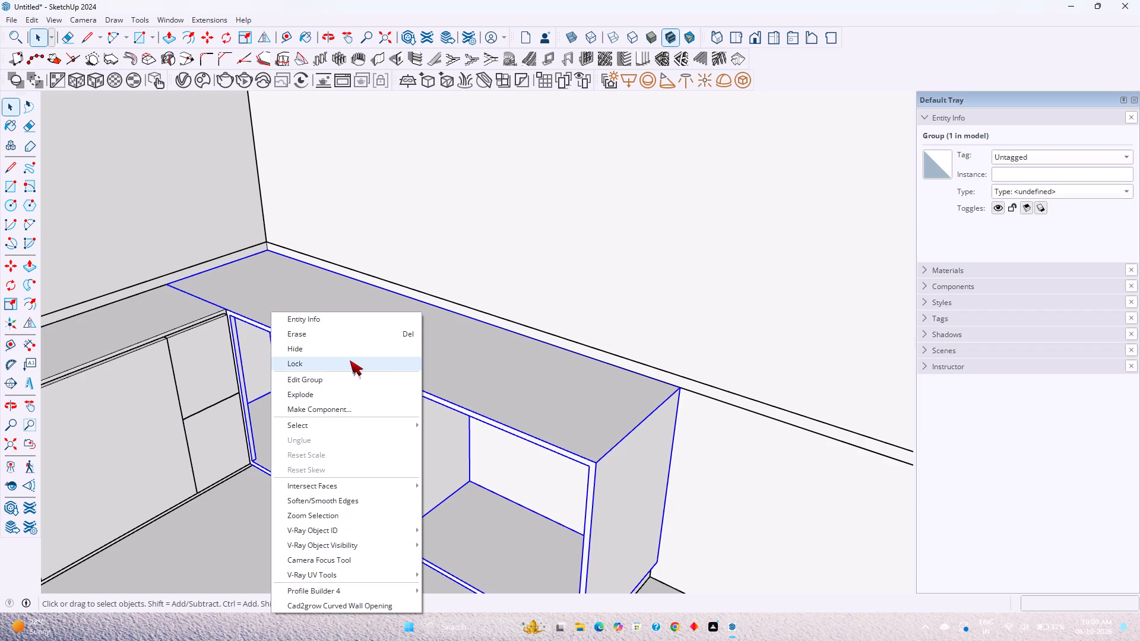
left_click(334, 394)
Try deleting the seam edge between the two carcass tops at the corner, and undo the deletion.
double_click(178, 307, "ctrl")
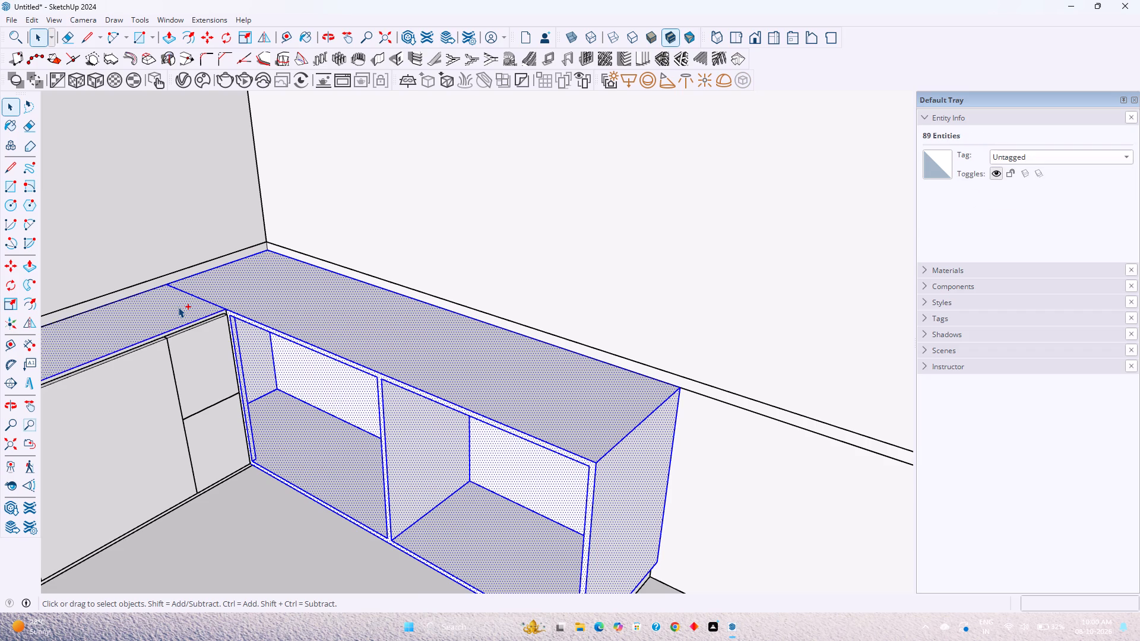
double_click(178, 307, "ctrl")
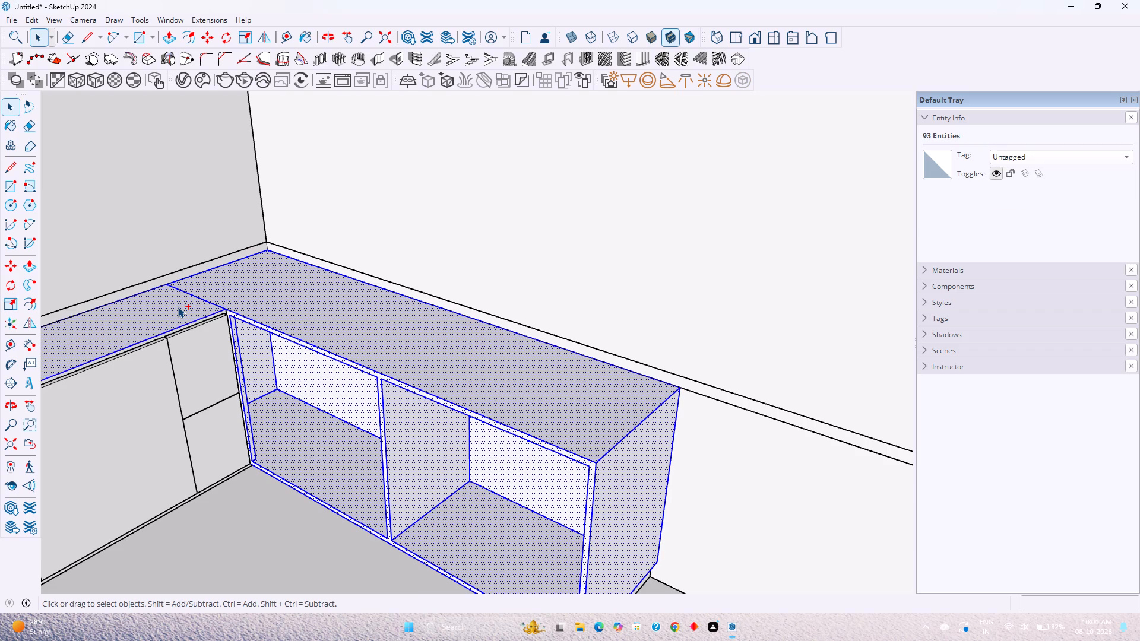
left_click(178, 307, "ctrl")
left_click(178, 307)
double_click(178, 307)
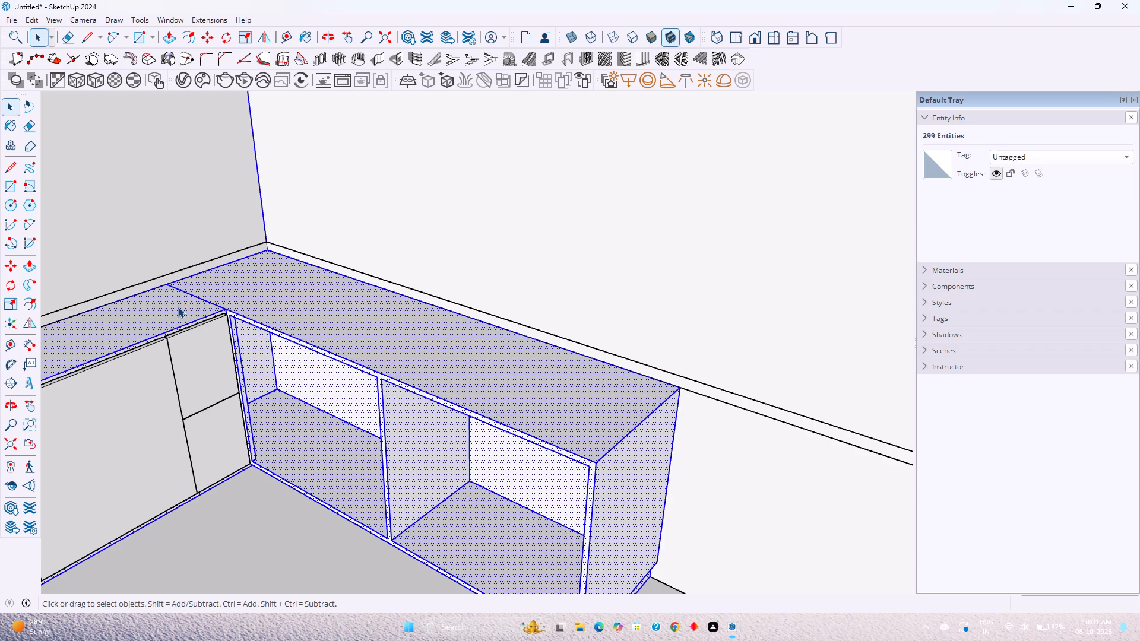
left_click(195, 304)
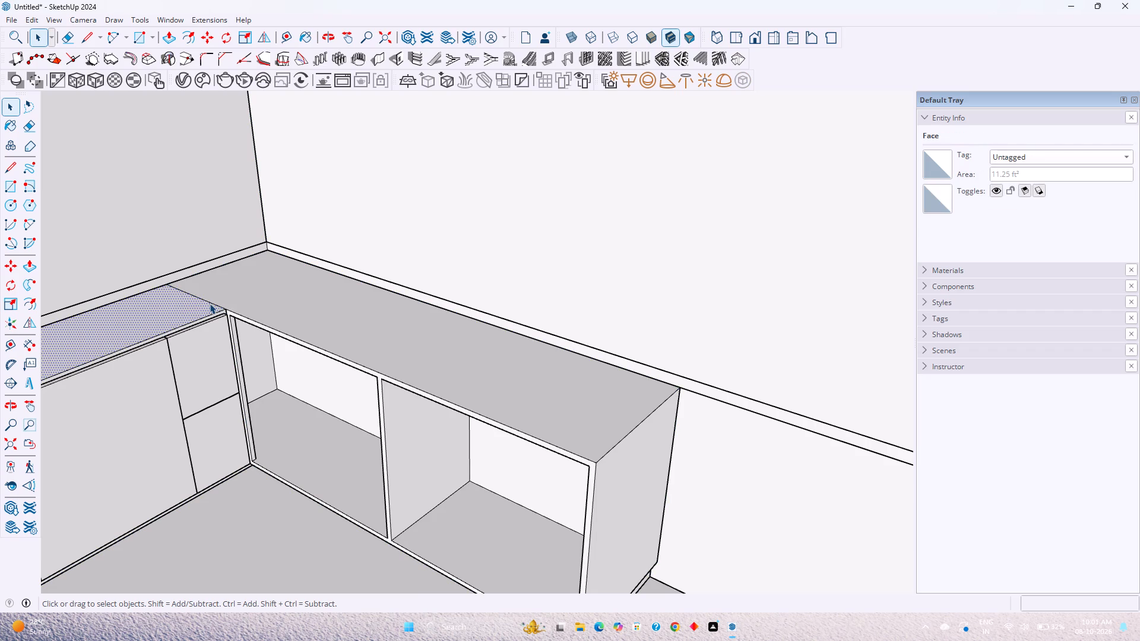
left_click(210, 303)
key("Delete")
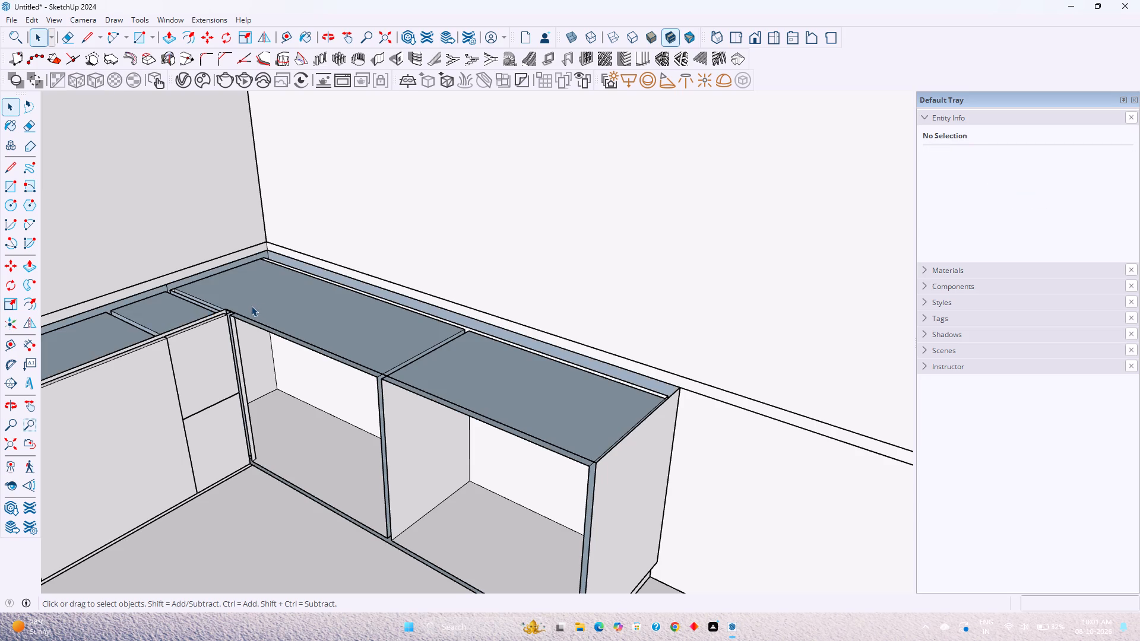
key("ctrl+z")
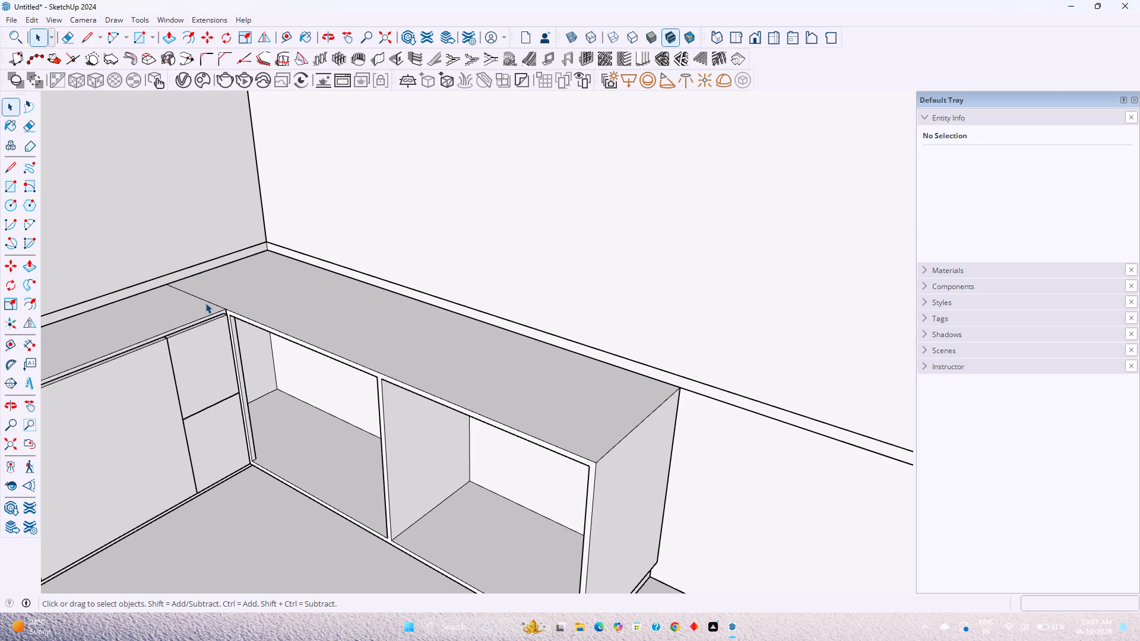
Delete the corner seam edge between the carcass tops and redraw the 2'2" top edge at the free end to rebuild the joined top.
left_click(207, 303)
key("Delete")
scroll(206, 303, "down", 1)
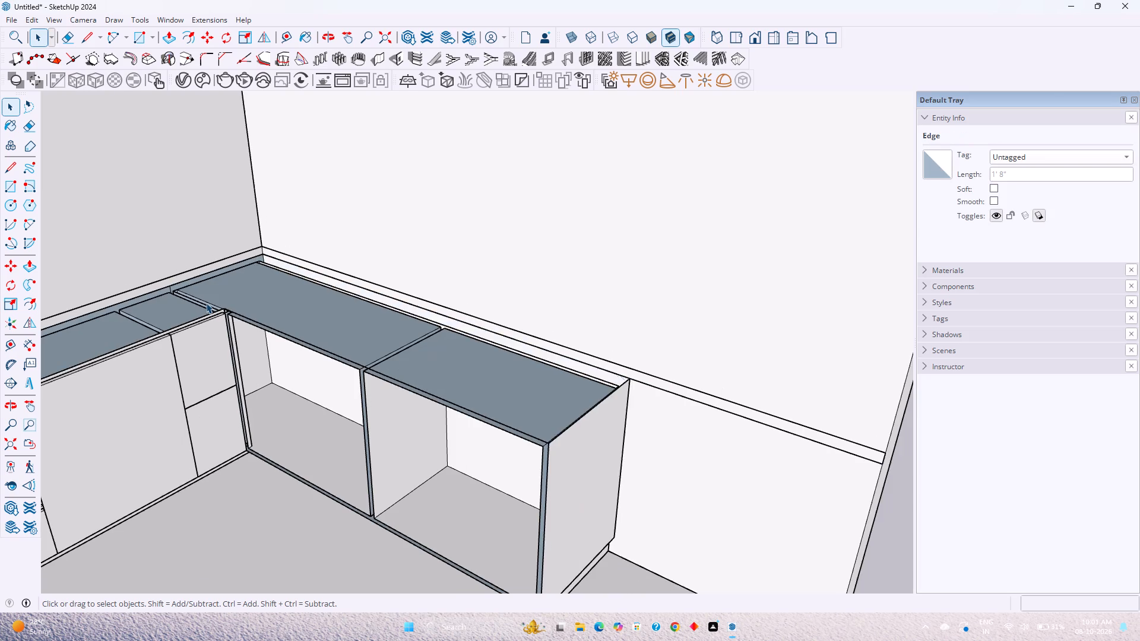
middle_click_drag(206, 303, 207, 357)
left_click(83, 41)
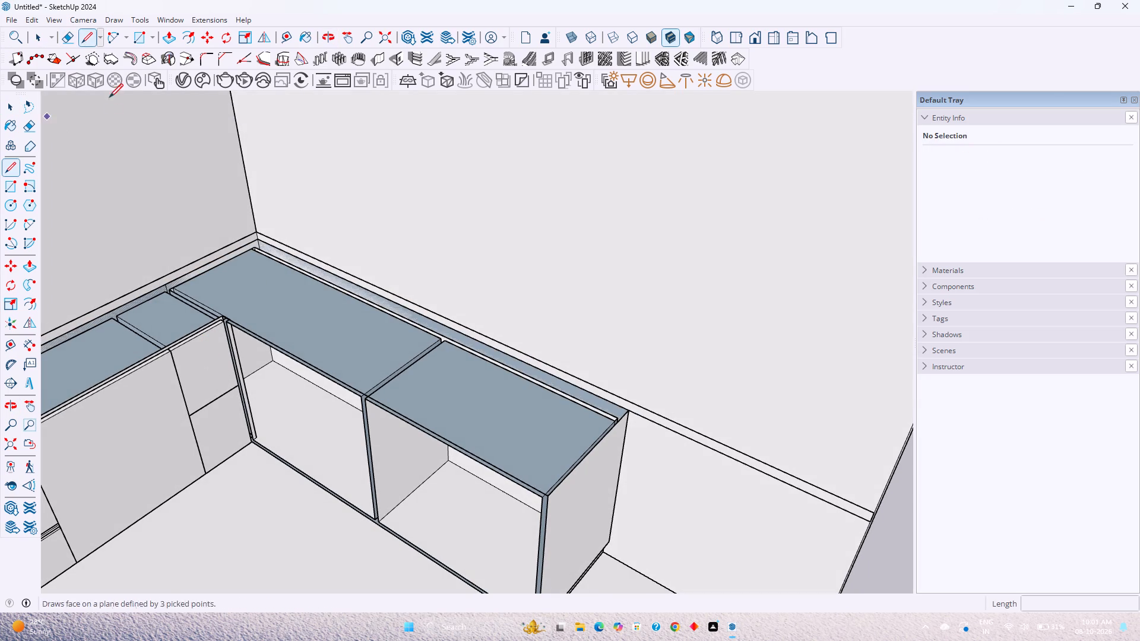
left_click(551, 498)
left_click(628, 414)
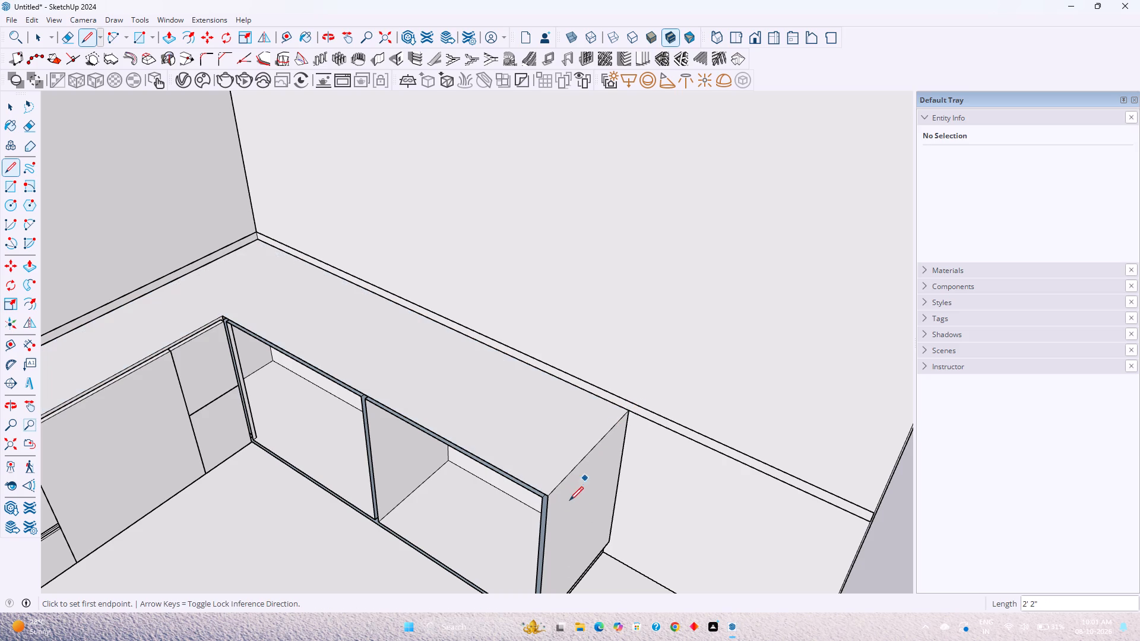
Draw the 3' vertical edge at the free end's front corner, from the carcass top to its bottom, to rebuild the front frame face.
middle_click_drag(411, 462, 490, 300)
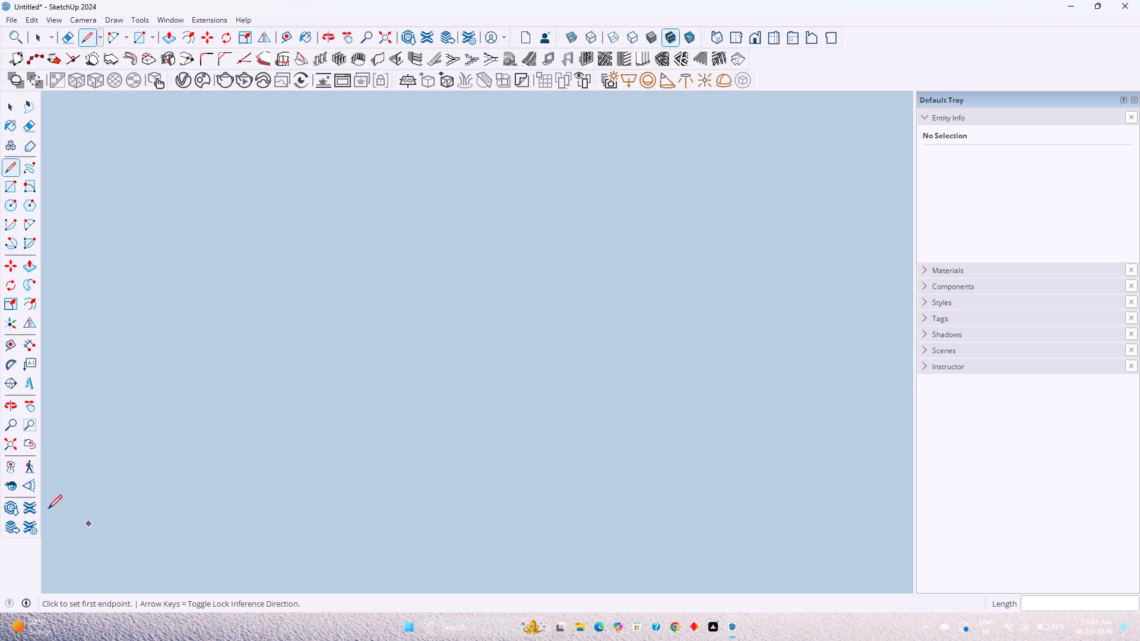
left_click(15, 449)
scroll(450, 297, "up", 4)
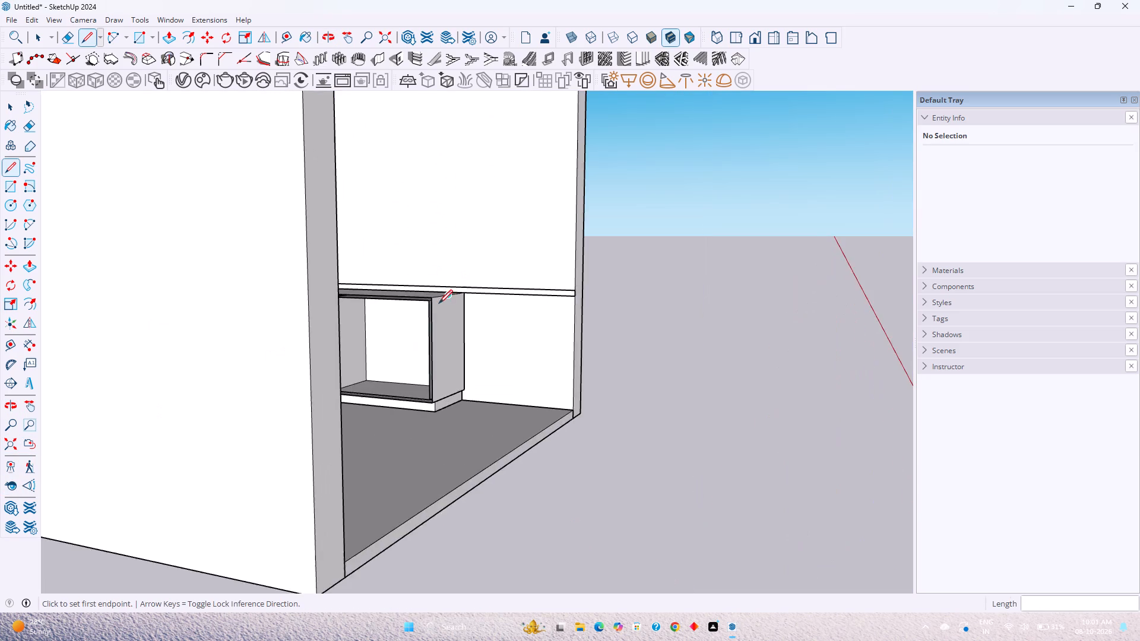
scroll(439, 303, "up", 14)
left_click(426, 278)
scroll(430, 370, "down", 2)
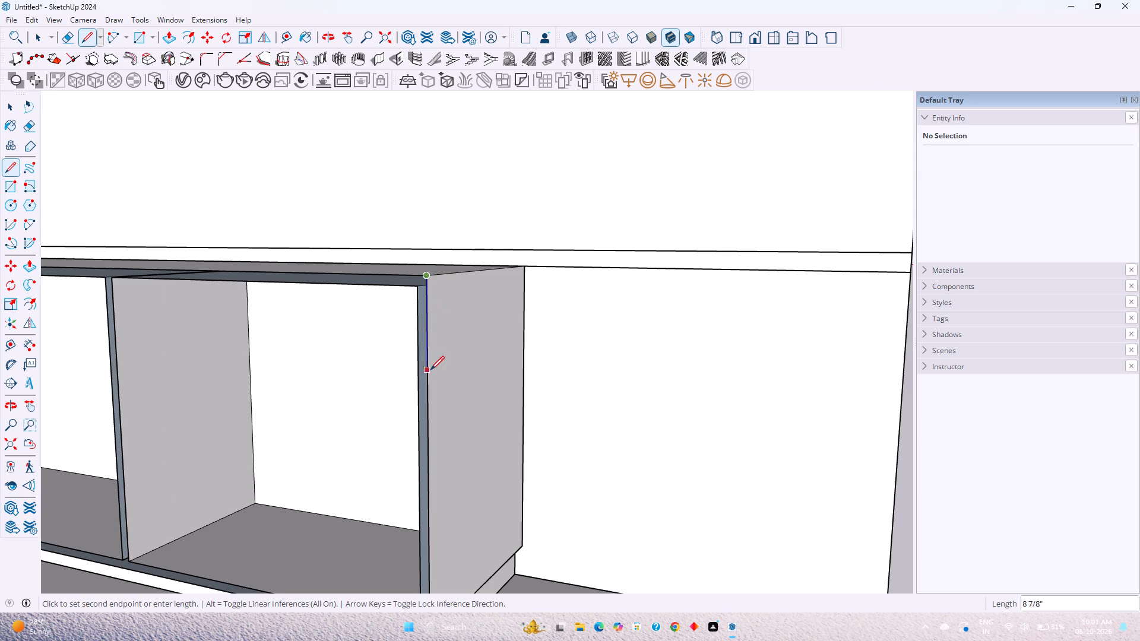
scroll(430, 370, "down", 3)
middle_click_drag(430, 374, 439, 302, "shift")
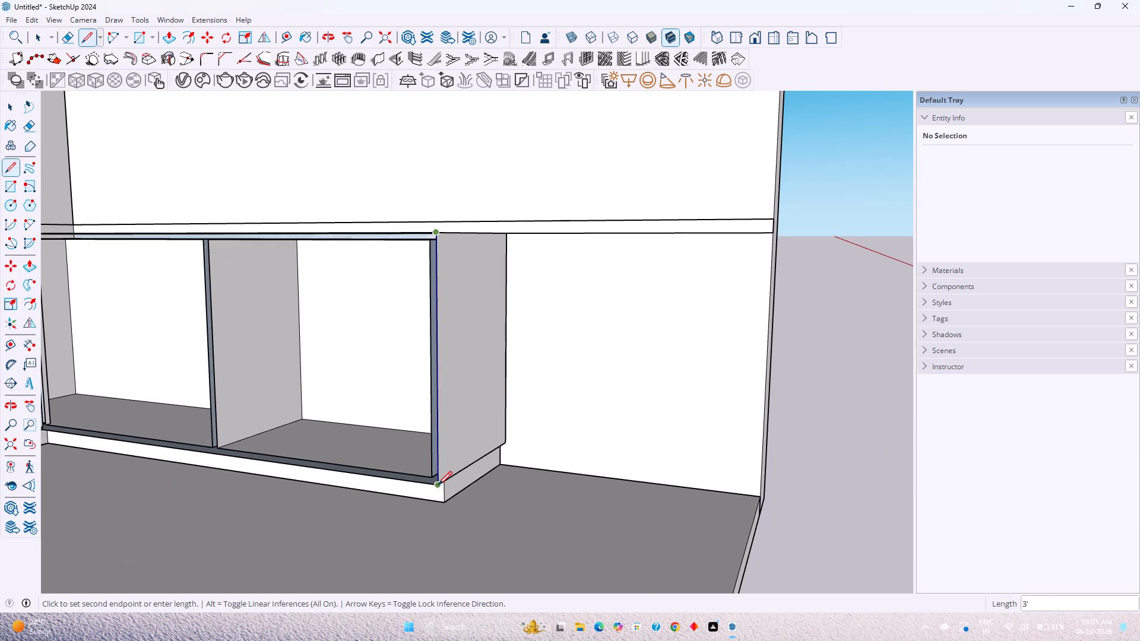
left_click(438, 485)
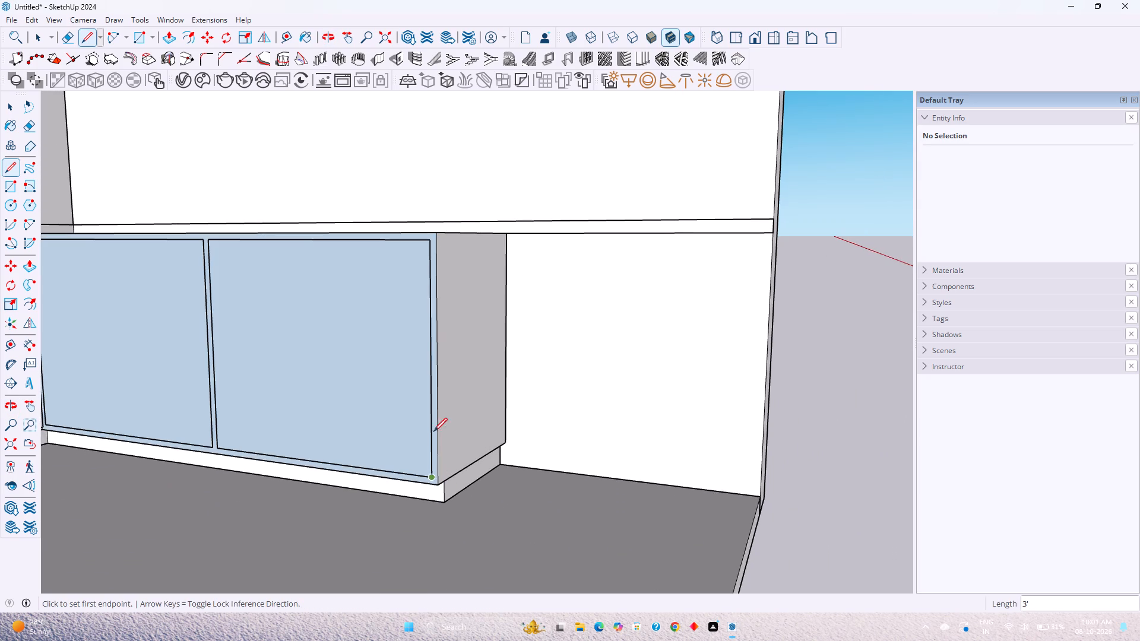
left_click(437, 235)
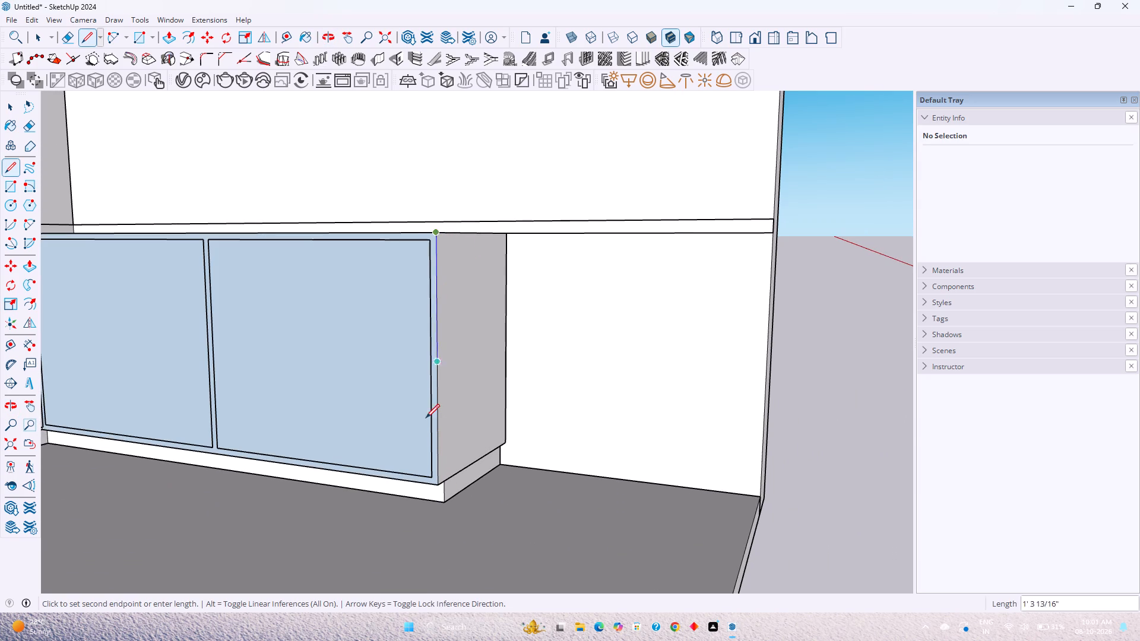
left_click(439, 483)
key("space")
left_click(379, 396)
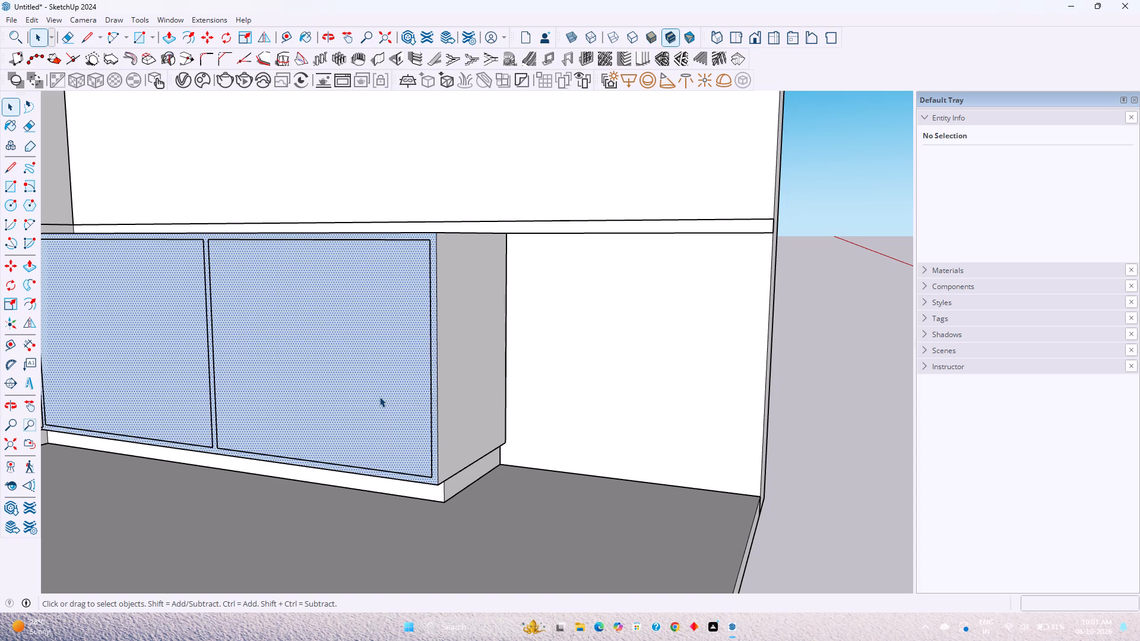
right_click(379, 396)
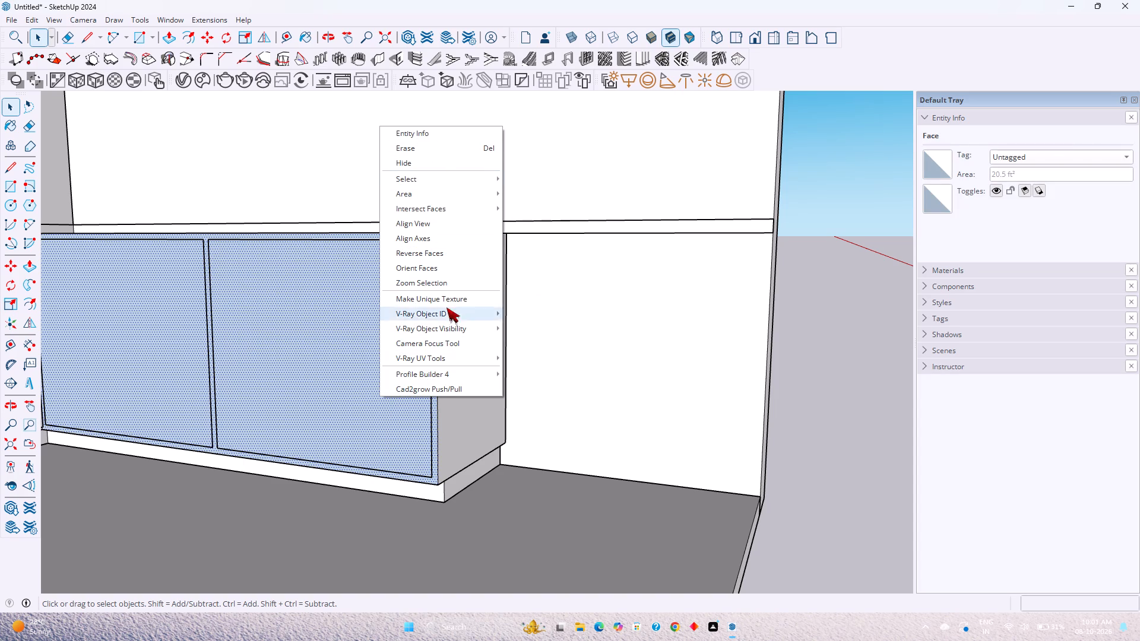
Undo the corner-merge edits back to the separate, open-fronted carcass groups and leave the group.
key("ctrl+z")
key("ctrl+z")
key("ctrl+z")
left_click(556, 499)
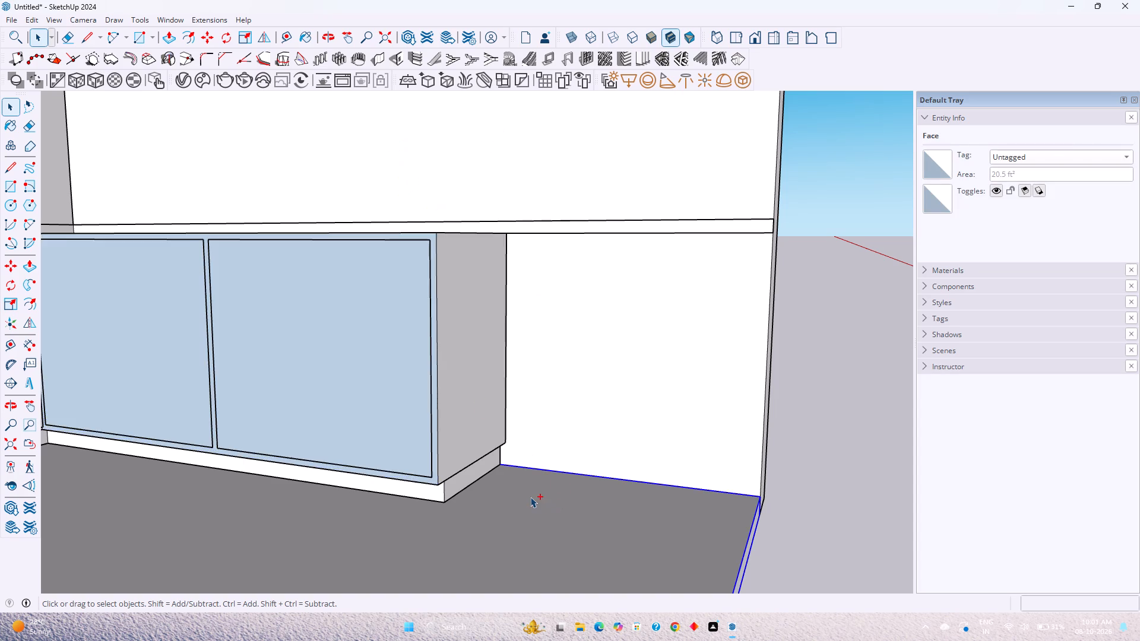
key("ctrl+z")
key("ctrl+z")
key("ctrl+z")
key("ctrl+z")
key("ctrl+z")
middle_click_drag(438, 312, 391, 450)
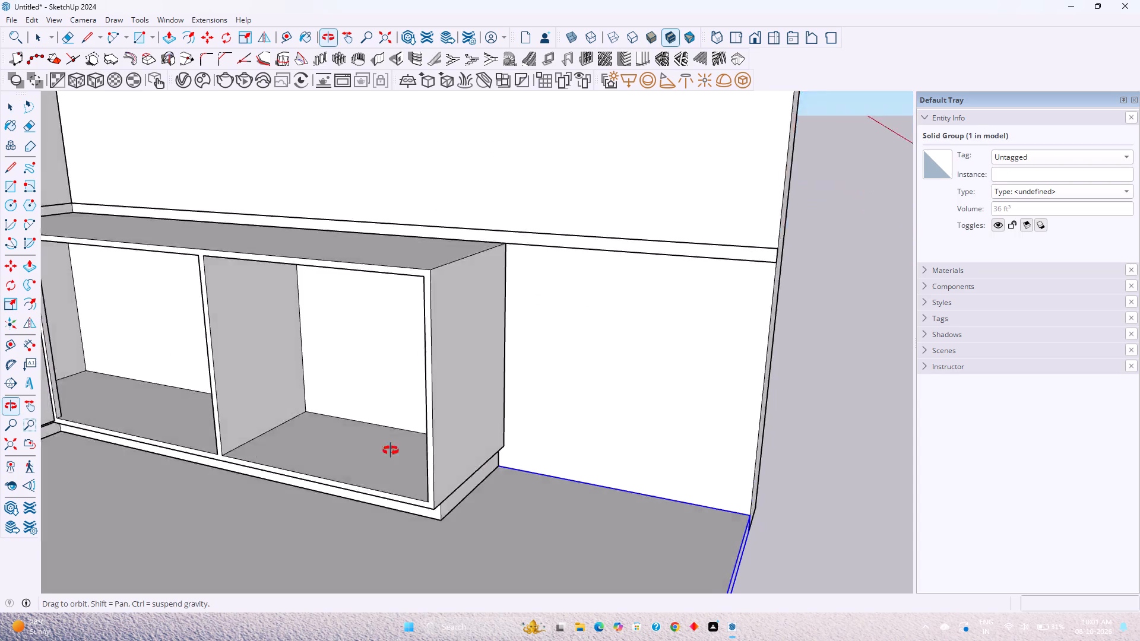
middle_click_drag(391, 450, 362, 466)
scroll(314, 415, "down", 3)
key("ctrl+z")
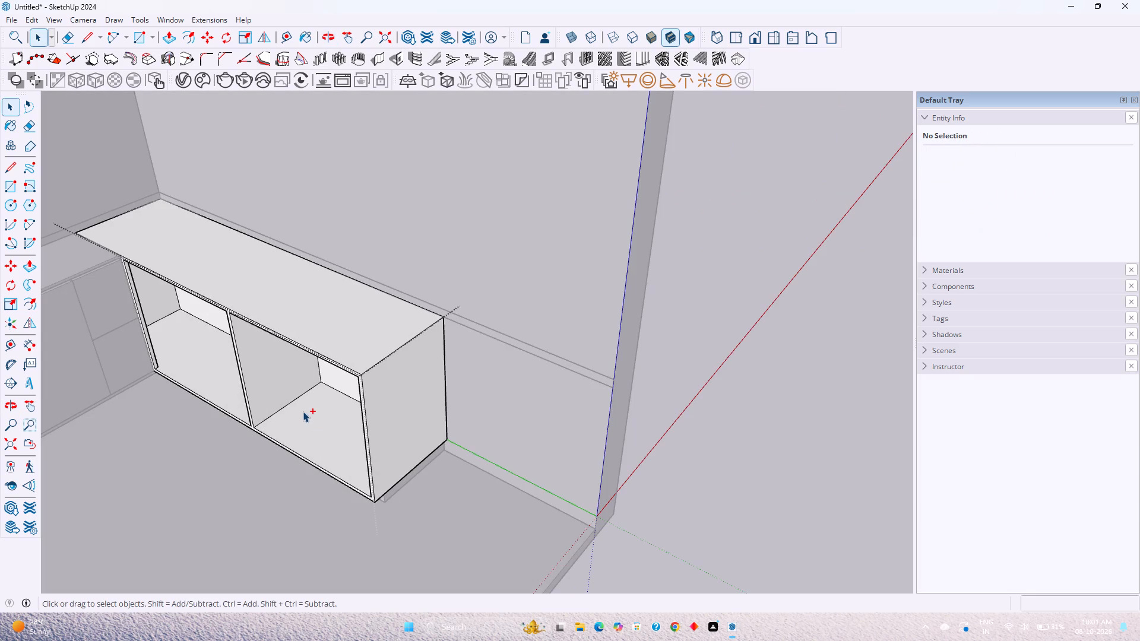
key("space")
scroll(297, 430, "down", 1)
middle_click_drag(297, 430, 343, 361)
left_click(652, 570)
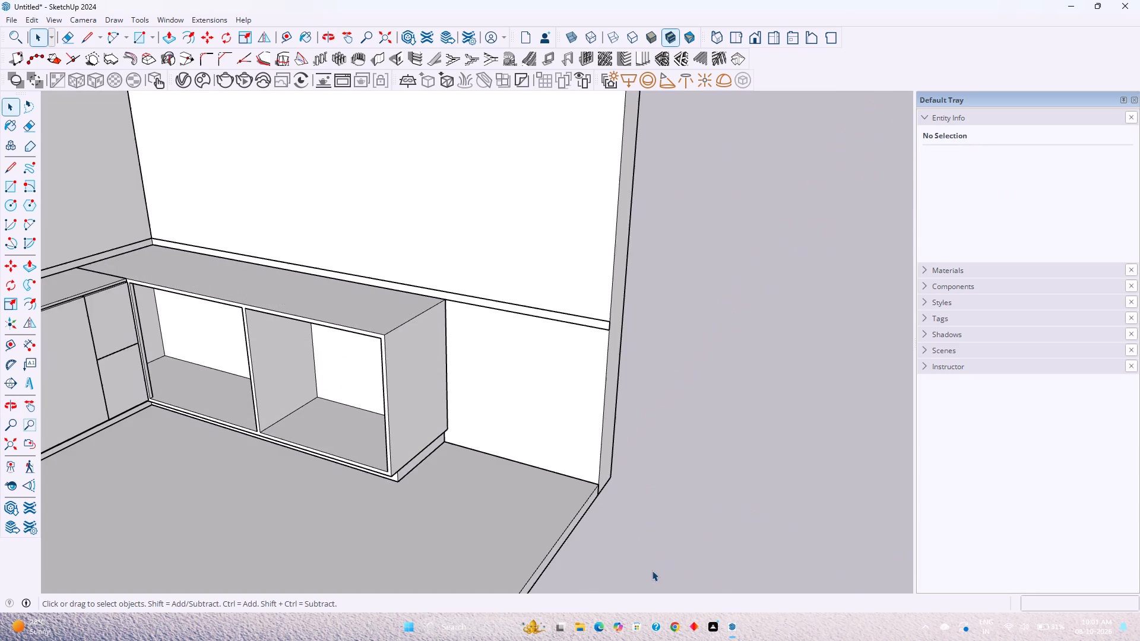
In the free-end compartment, copy the back panel's bottom edge 2'10" up to its top edge, dividing the distance into three equal spaces.
scroll(257, 411, "up", 3)
middle_click_drag(270, 407, 395, 371)
scroll(395, 371, "down", 2)
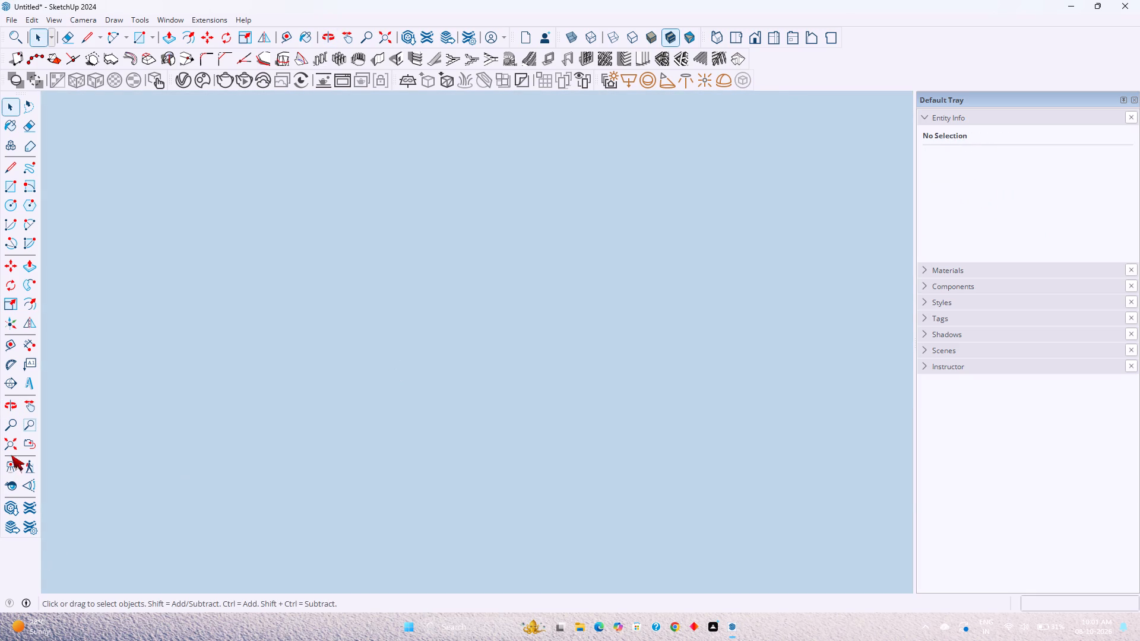
left_click(11, 446)
middle_click_drag(370, 390, 173, 384)
scroll(452, 307, "up", 5)
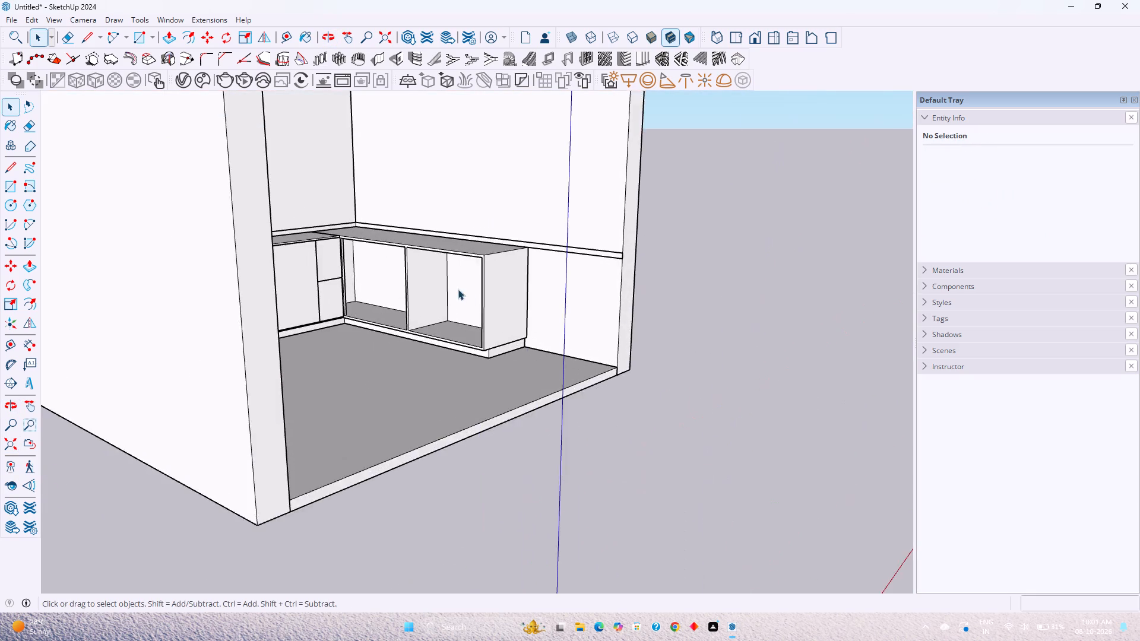
scroll(458, 289, "up", 10)
middle_click_drag(436, 314, 519, 314)
scroll(547, 380, "up", 4)
double_click(560, 364)
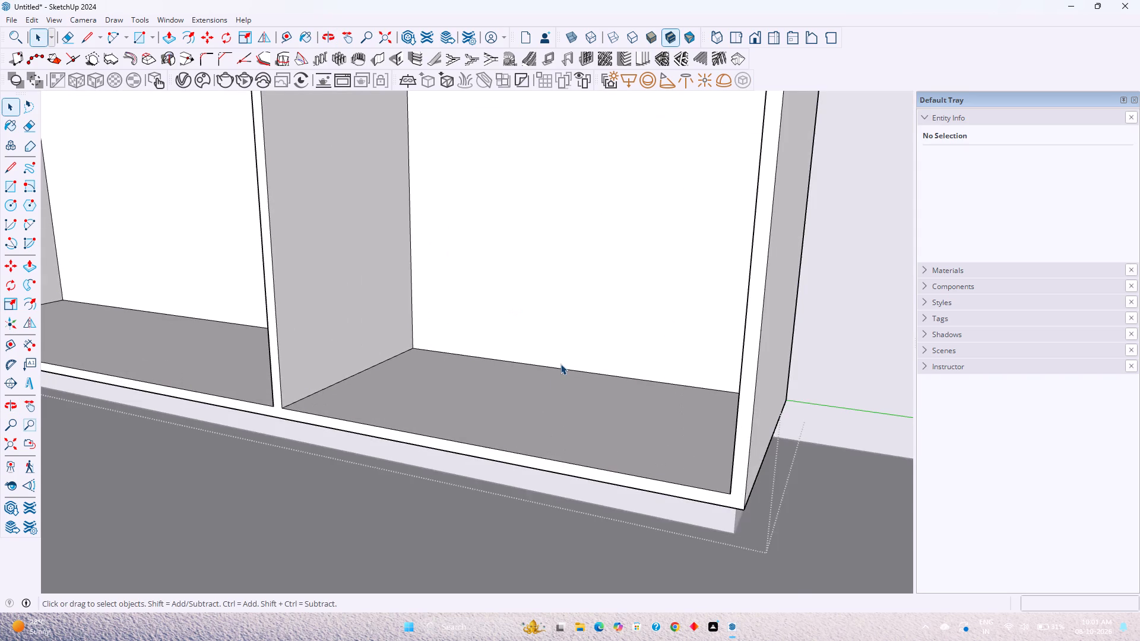
scroll(560, 364, "up", 2)
left_click(558, 368)
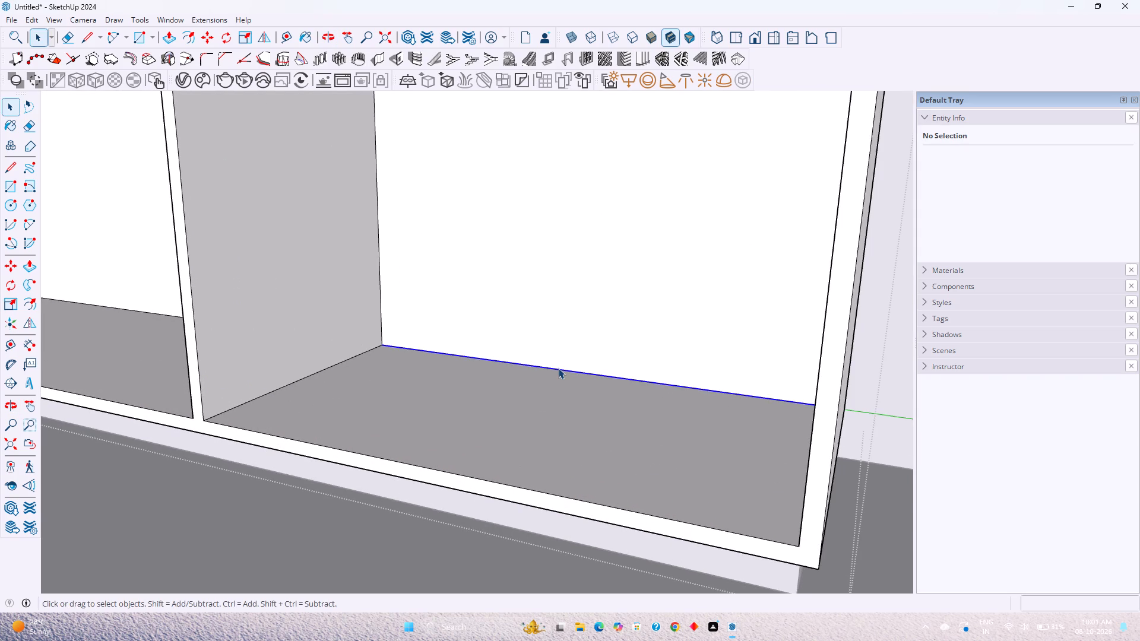
middle_click_drag(558, 368, 515, 471, "shift")
middle_click_drag(505, 475, 555, 467)
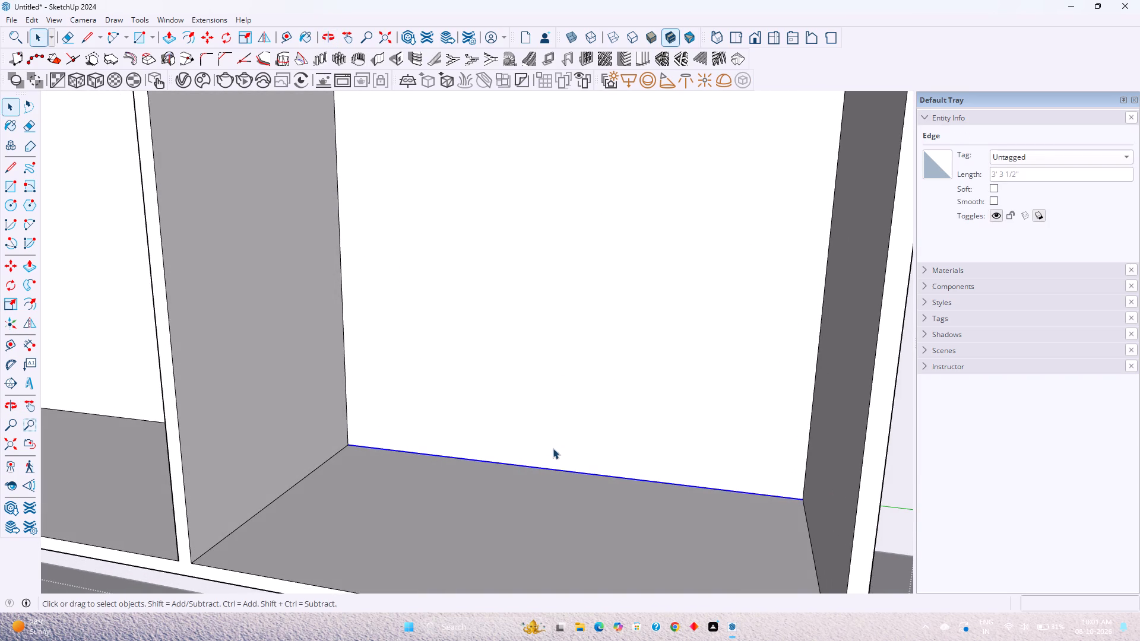
scroll(549, 458, "down", 4)
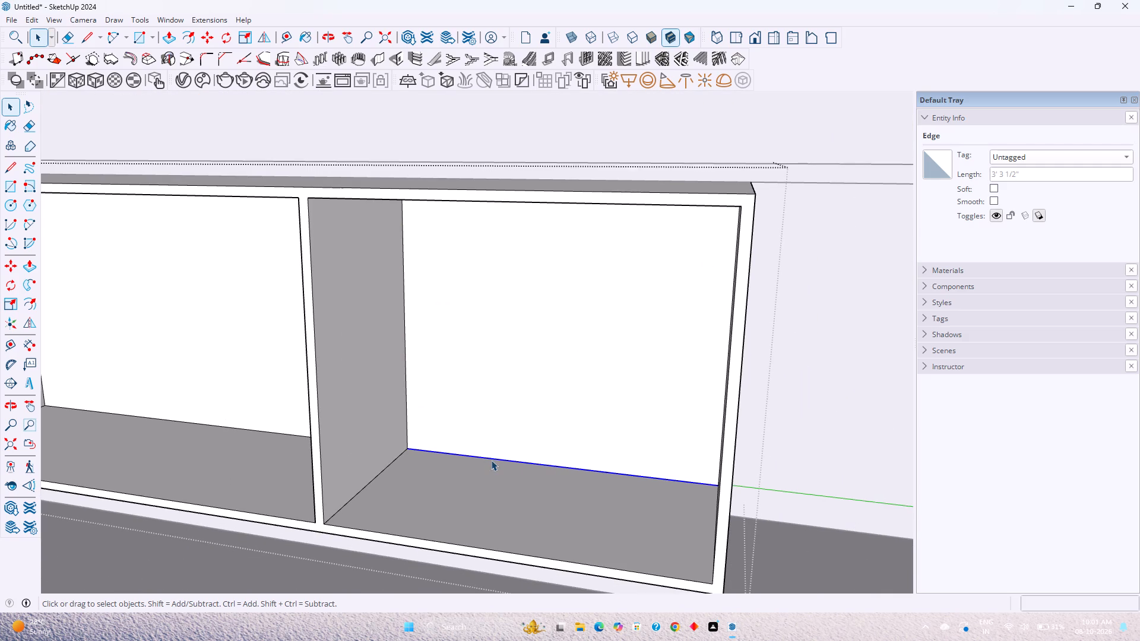
key("m")
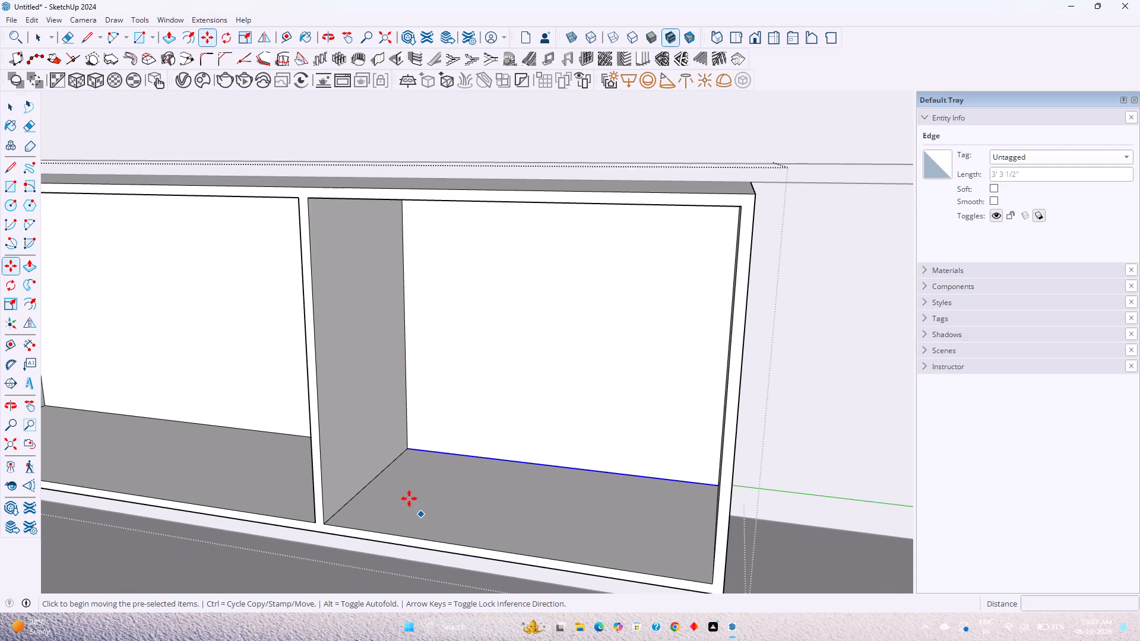
left_click(555, 465)
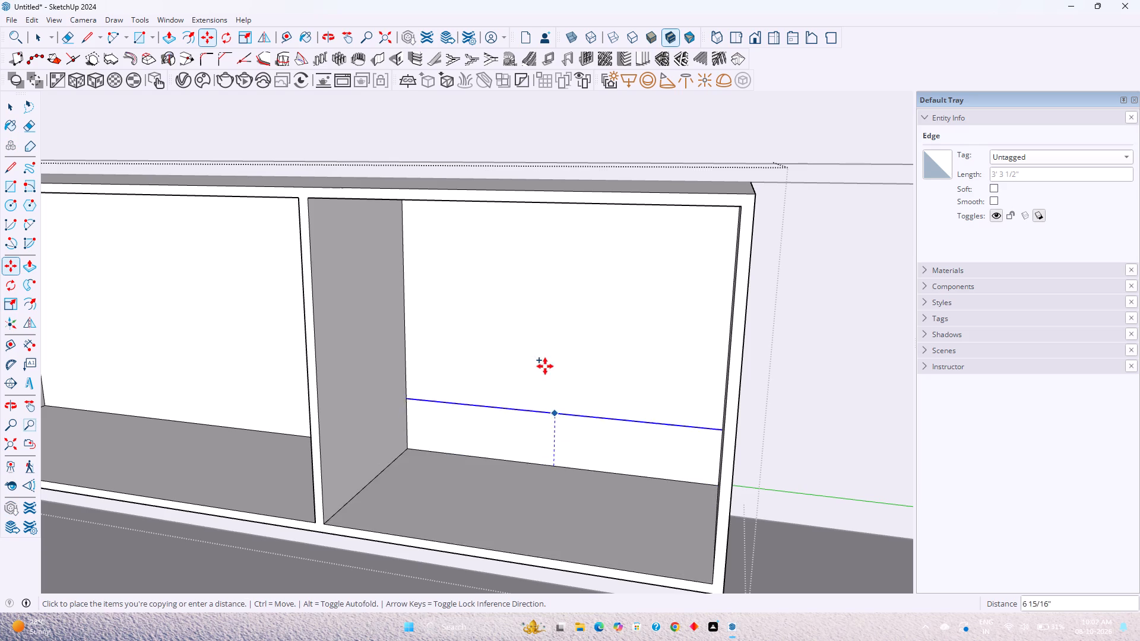
scroll(546, 353, "down", 2)
middle_click_drag(546, 353, 538, 461, "shift")
key("Up")
middle_click_drag(536, 450, 544, 315)
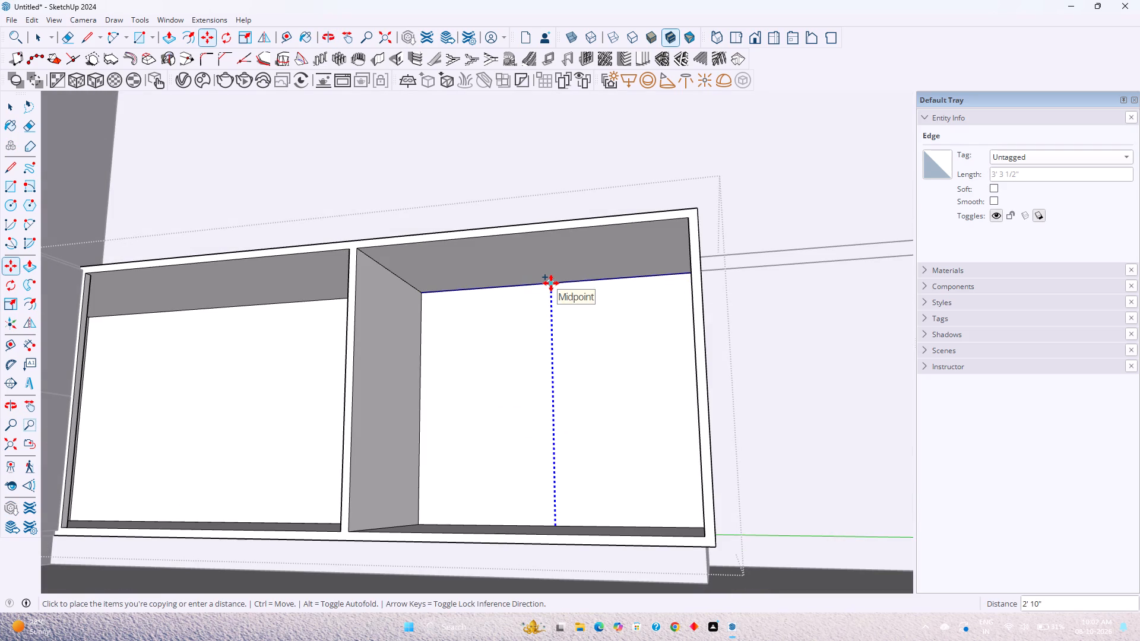
left_click(551, 283)
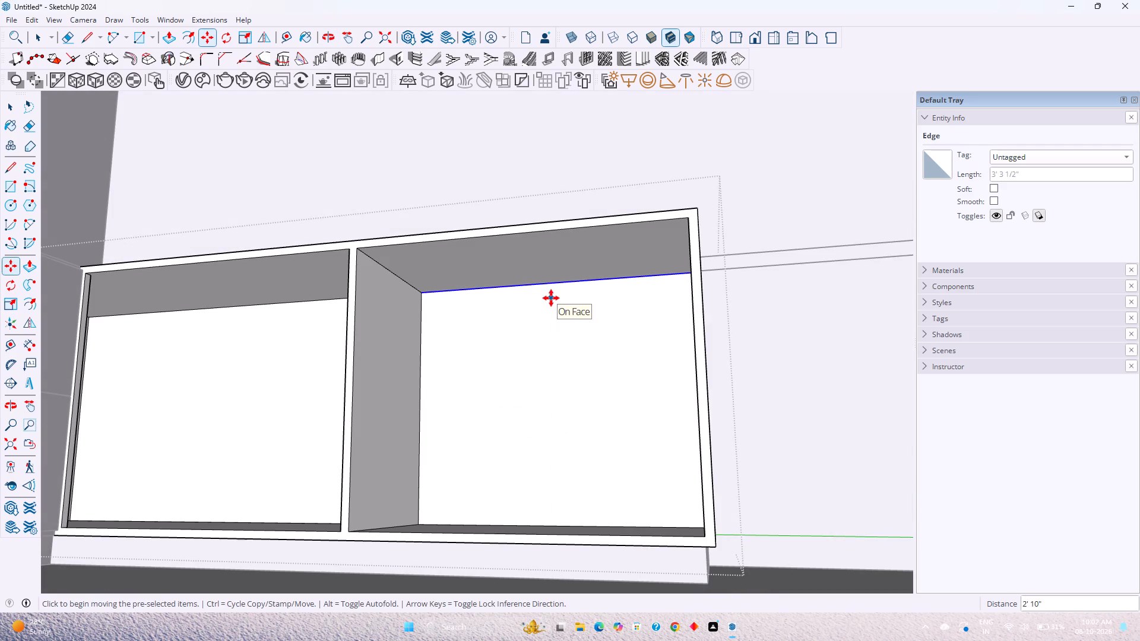
type("/3")
key("Return")
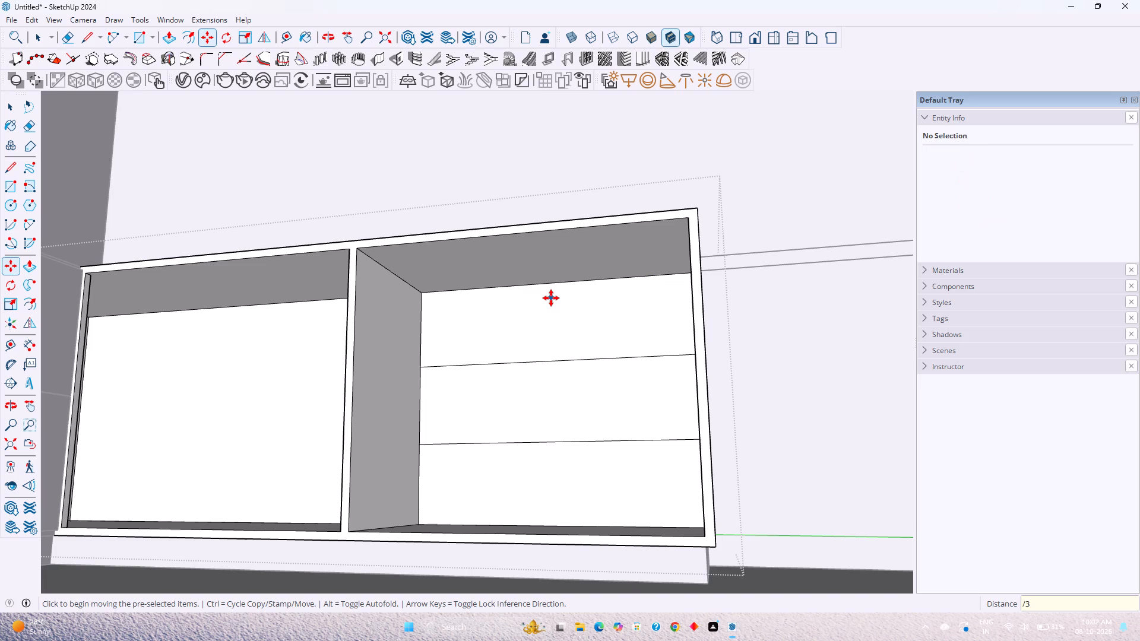
key("space")
Move the two intermediate shelf lines on the free-end compartment's back panel up by 0.5".
middle_click_drag(579, 399, 576, 479)
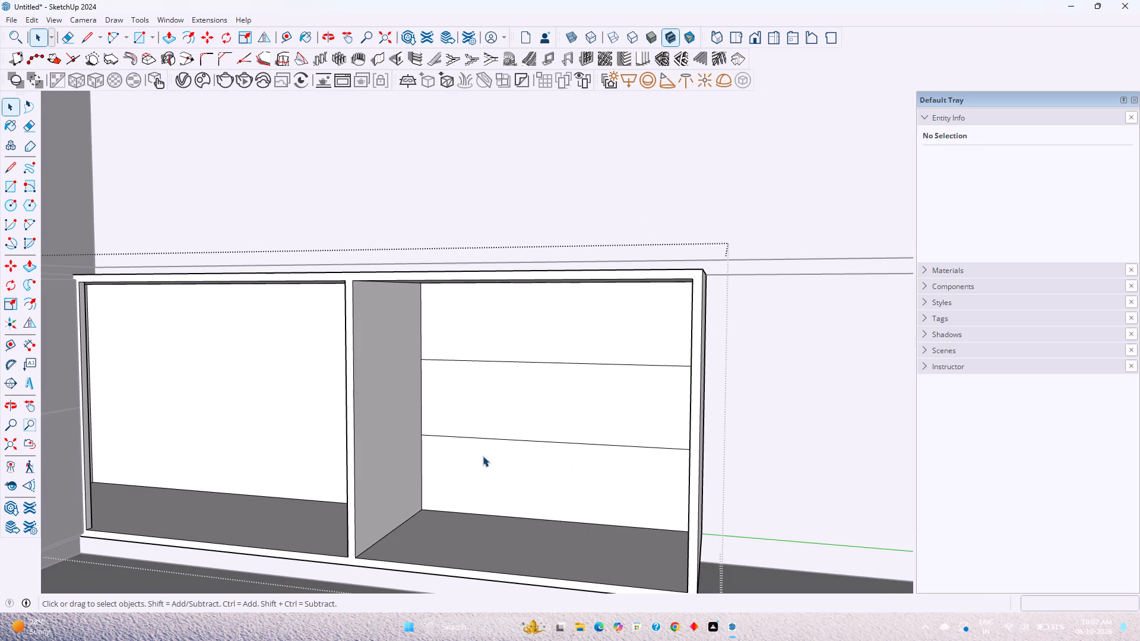
left_click(524, 442)
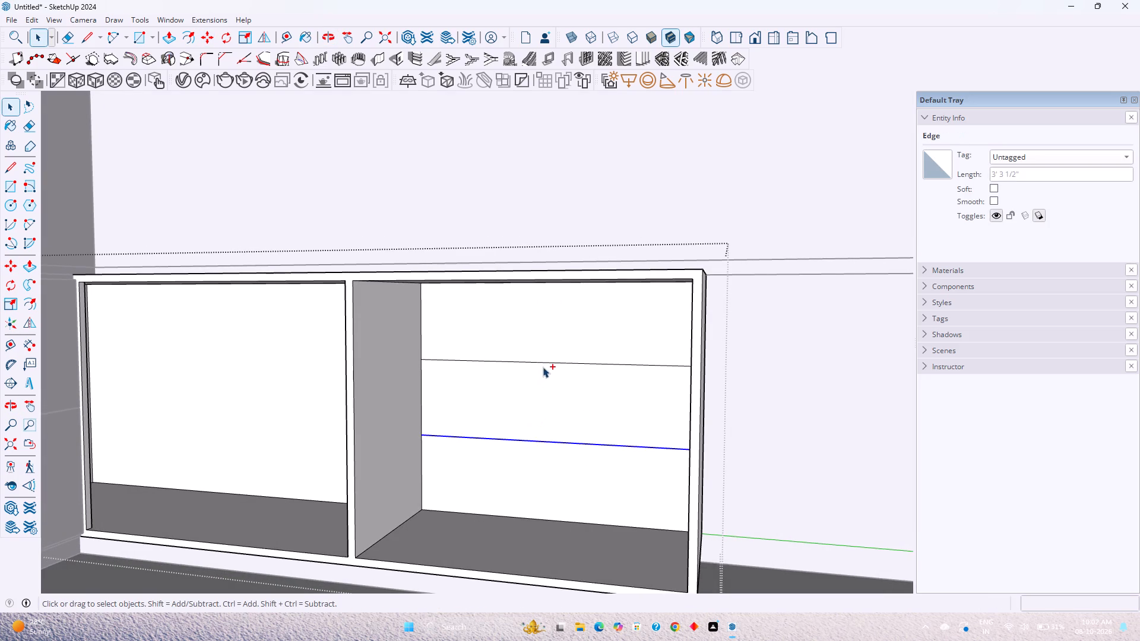
left_click(546, 364, "ctrl")
key("Up")
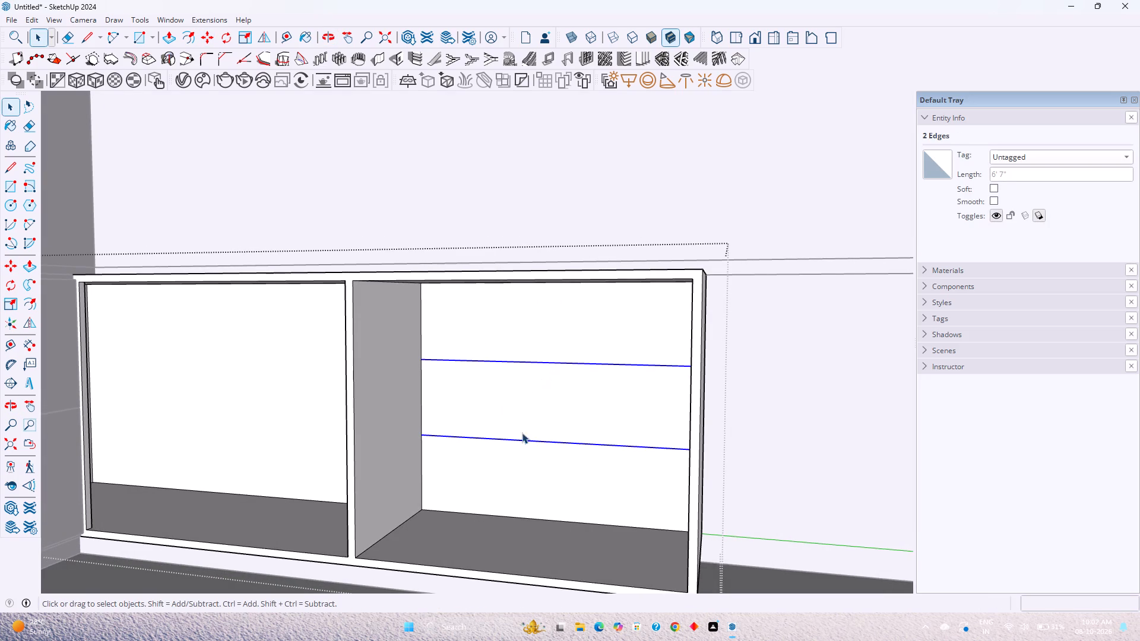
key("m")
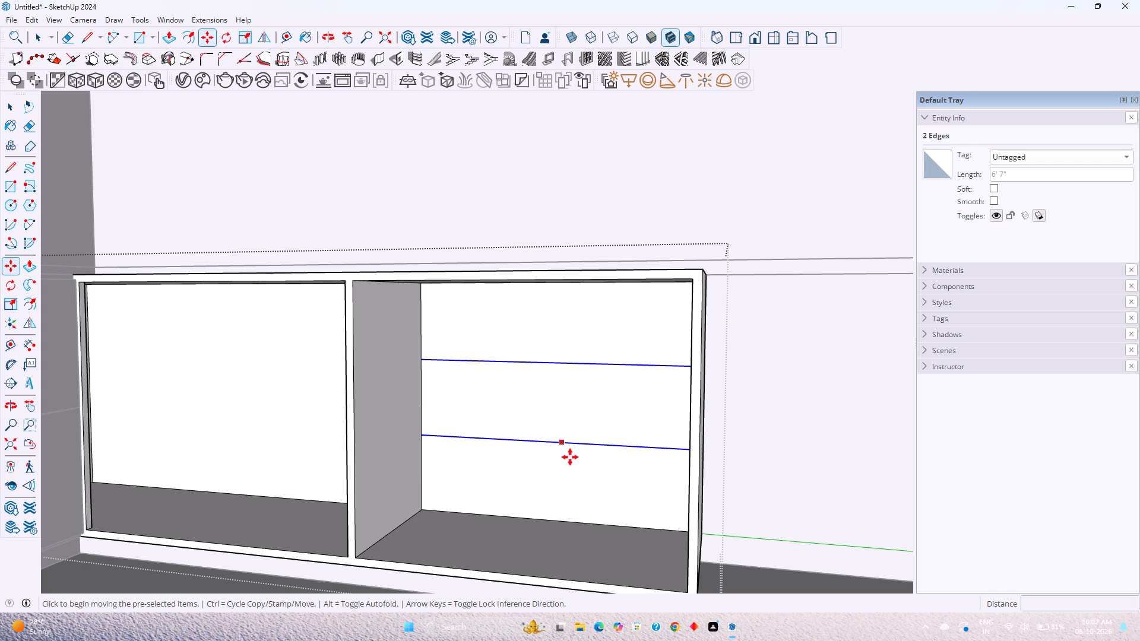
left_click(558, 442)
type("0.5")
key("Return")
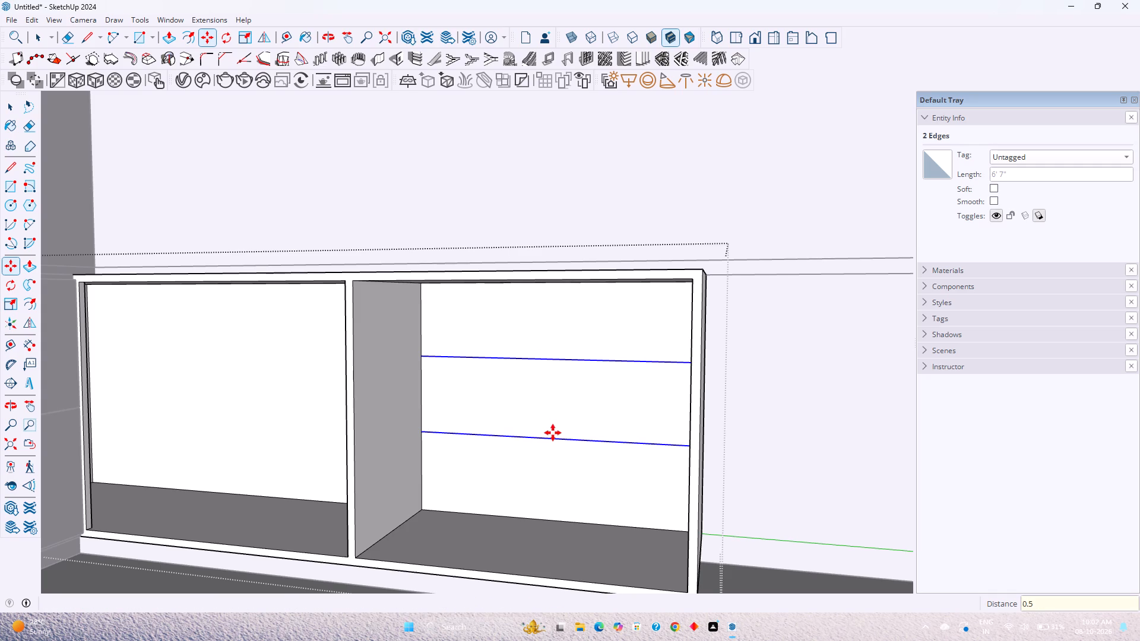
Copy both shelf lines 10 mm downward to outline the thickness of the two shelves.
left_click(548, 436)
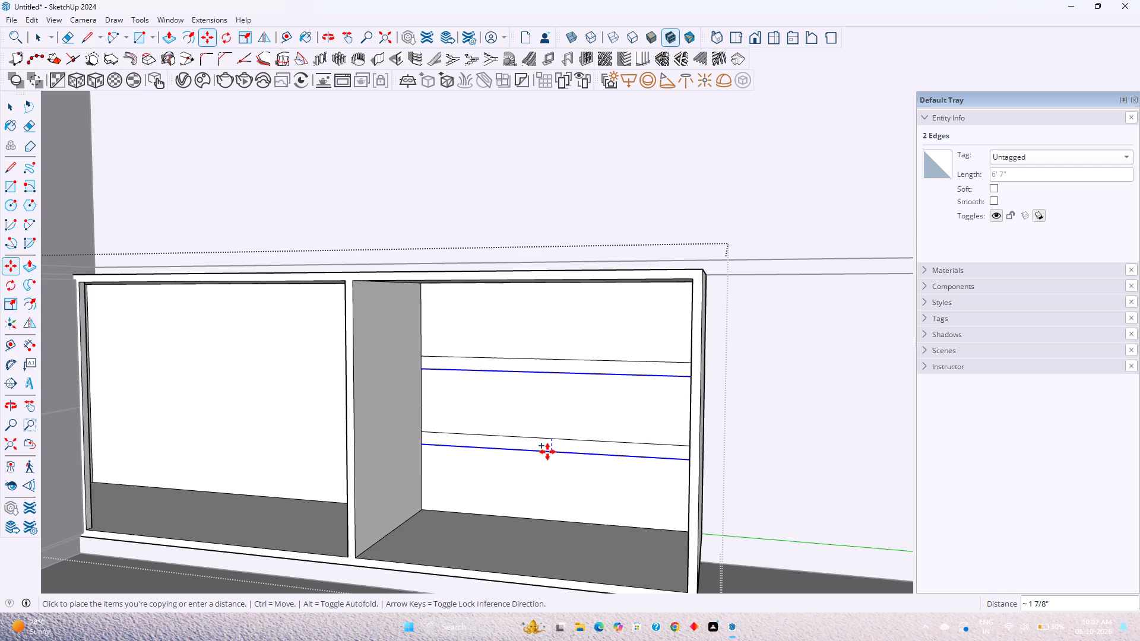
type("10")
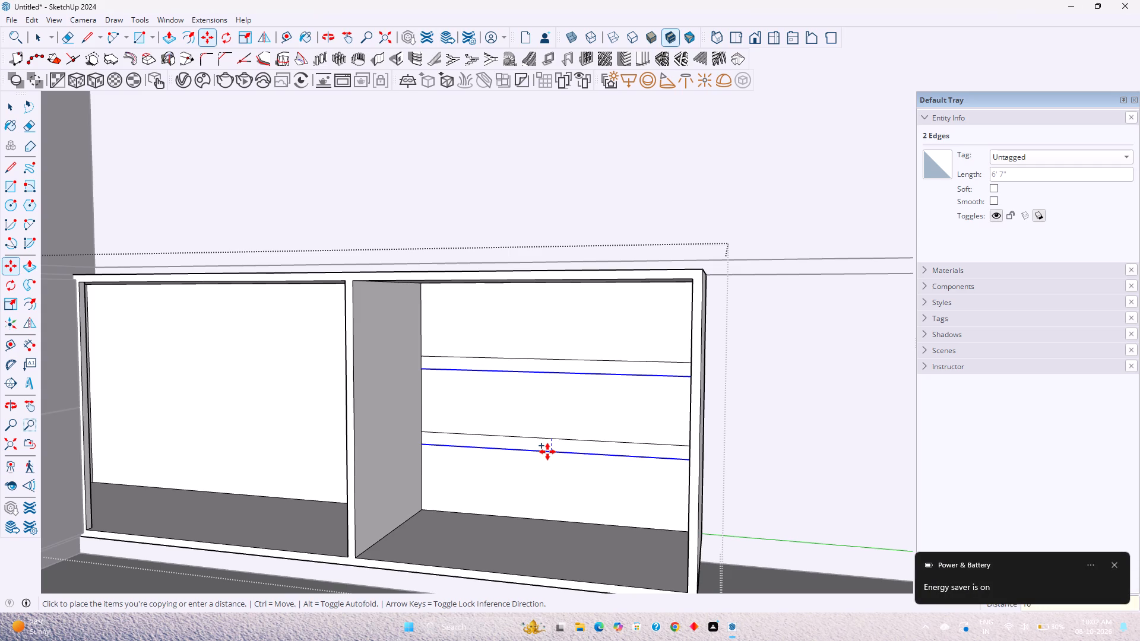
type("mm")
key("Return")
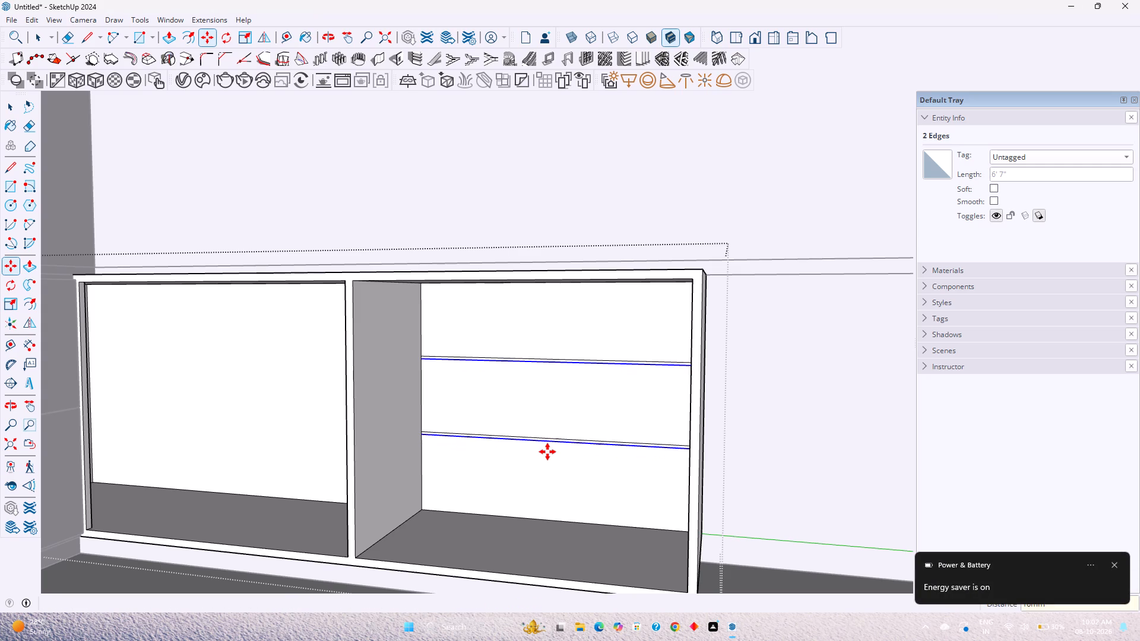
key("space")
Select the thin shelf strip faces on the free-end compartment's back panel, finishing with the lower strip.
scroll(546, 449, "up", 3)
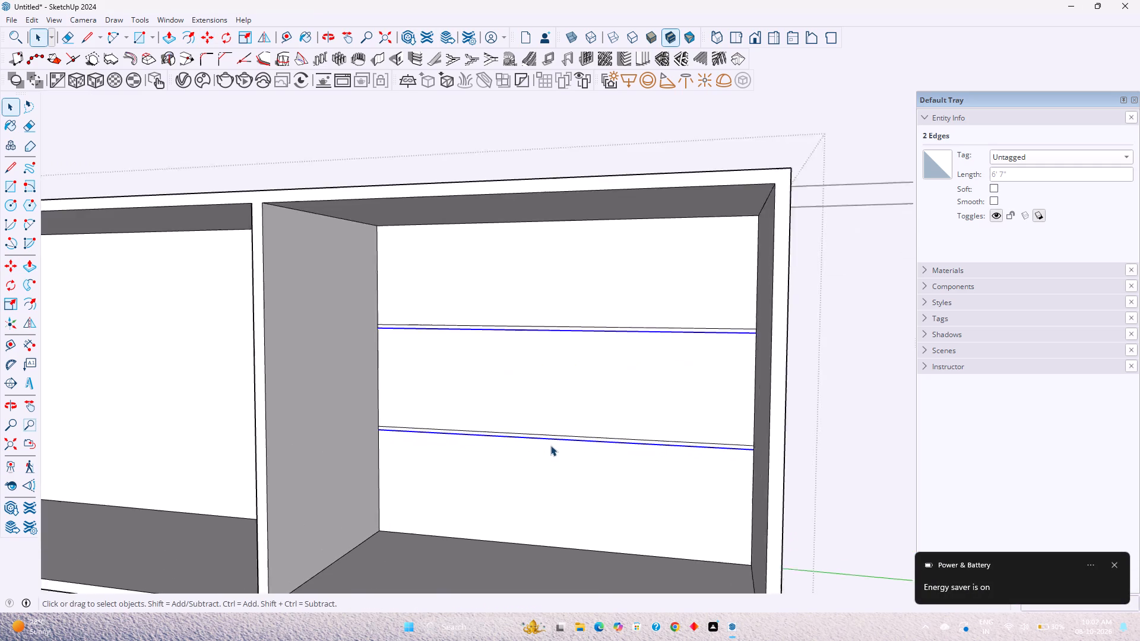
scroll(550, 445, "up", 4)
double_click(565, 434)
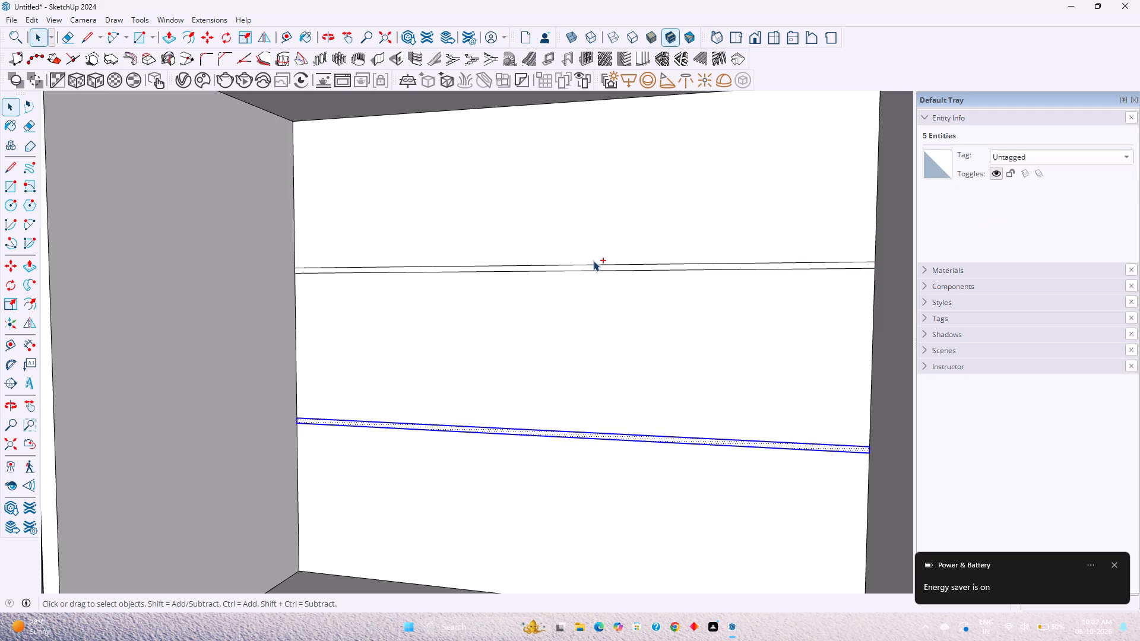
double_click(593, 266, "ctrl")
left_click(591, 268)
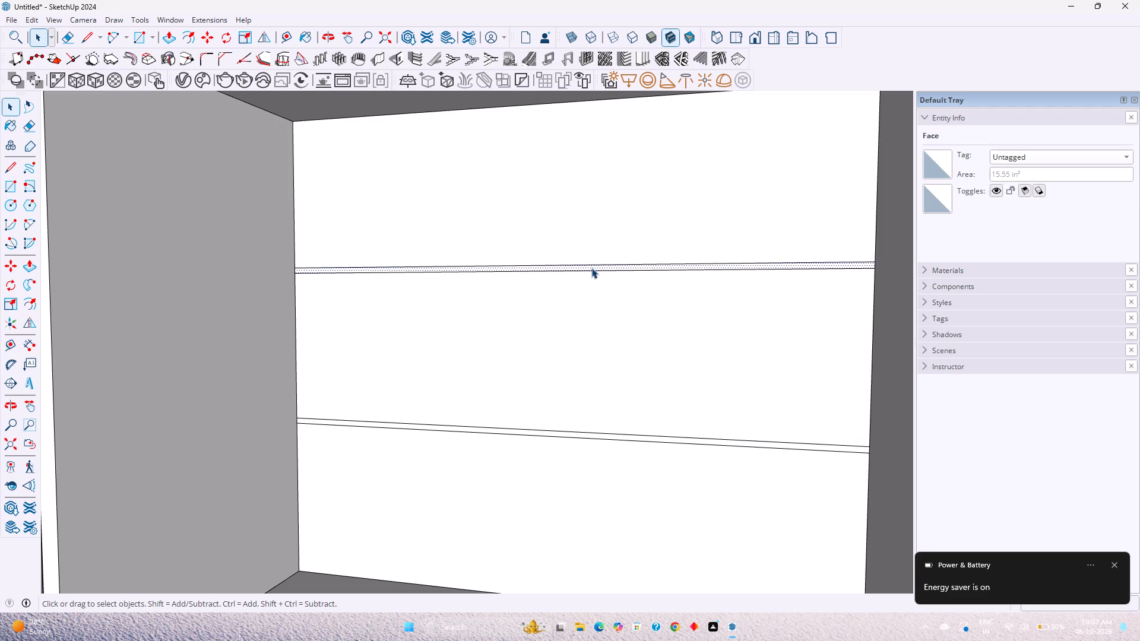
double_click(591, 268, "ctrl")
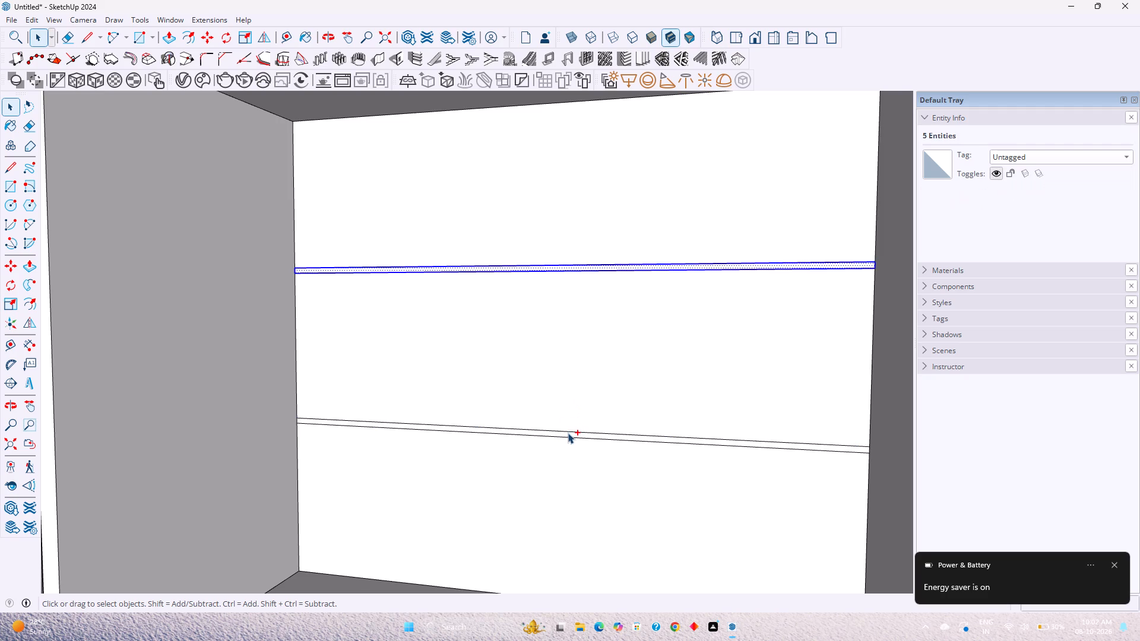
double_click(568, 433, "ctrl")
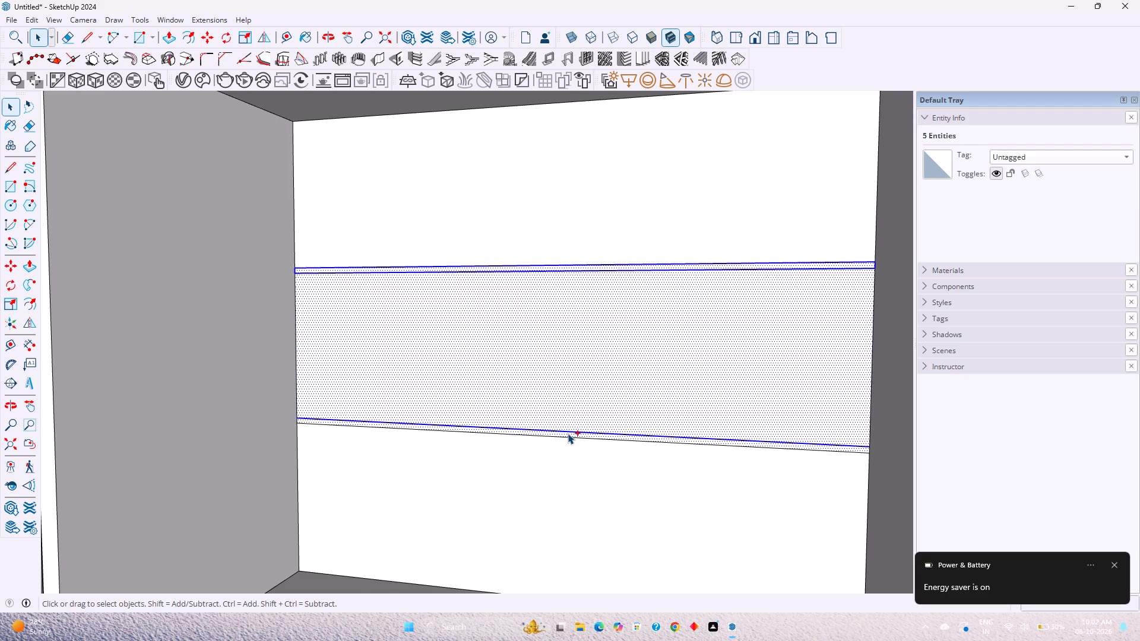
left_click(568, 433)
left_click(568, 434)
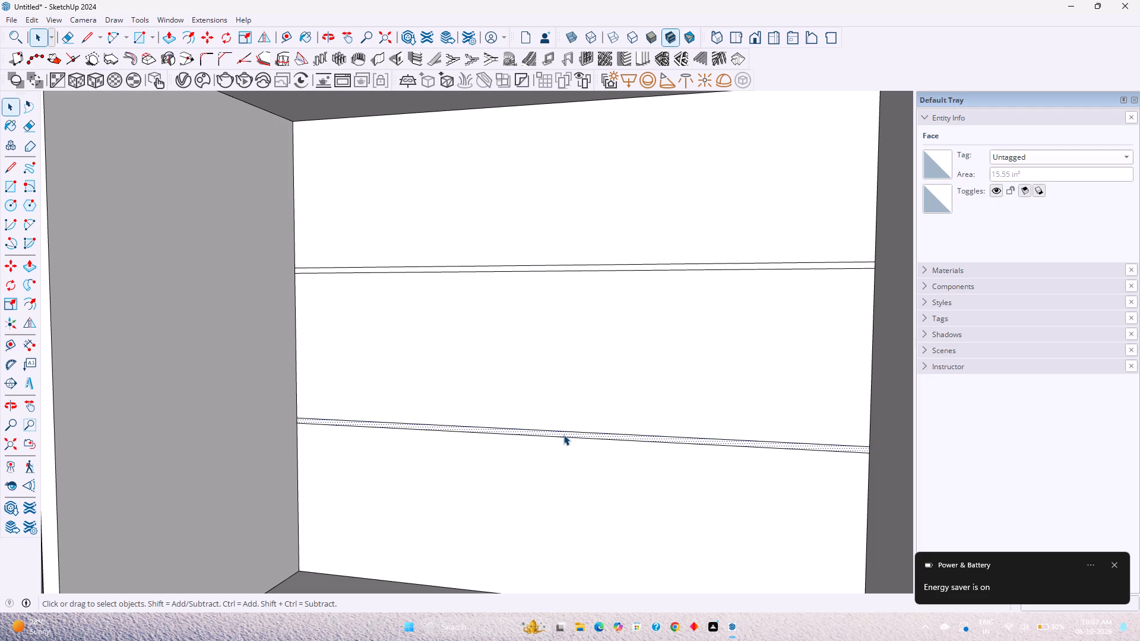
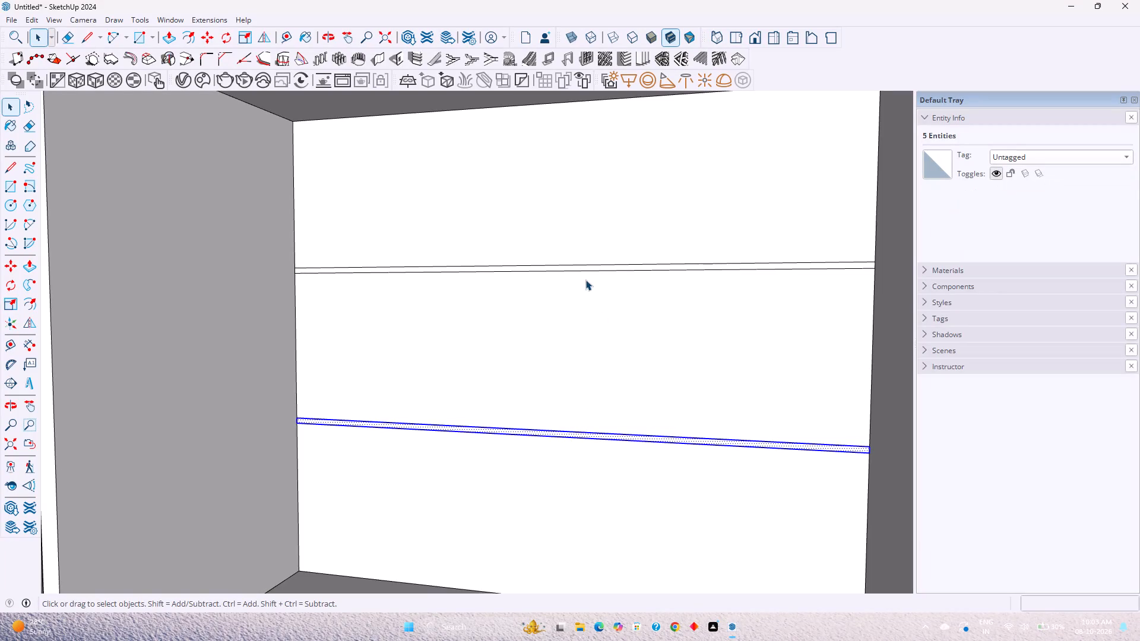
Group the two thin shelf strips, with their edges, on the back of the open cabinet compartment.
double_click(613, 266, "ctrl")
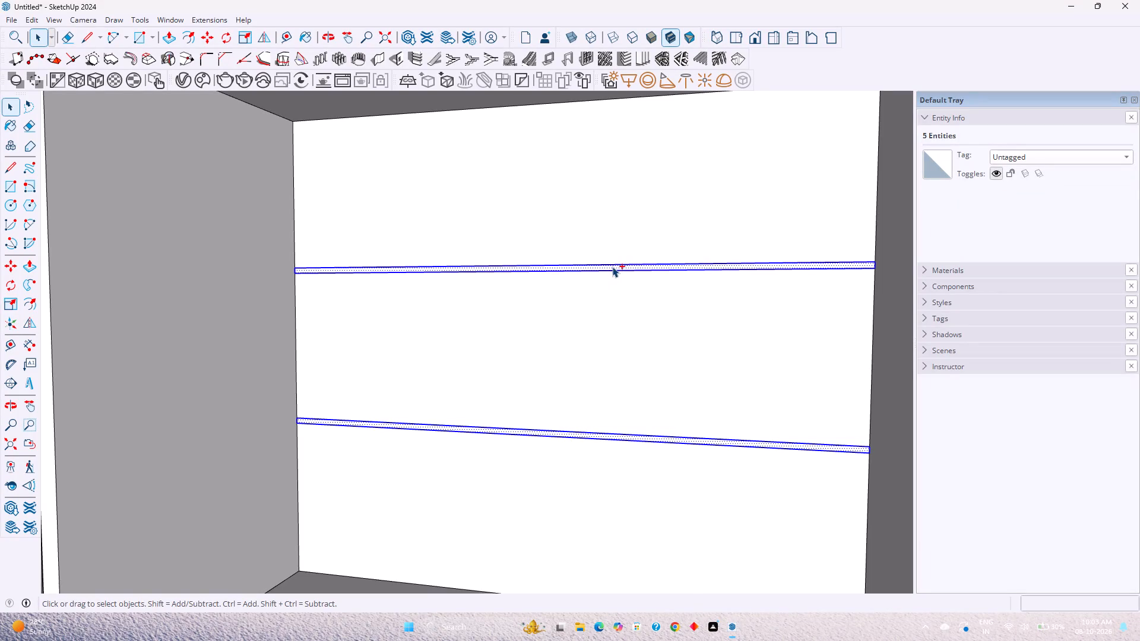
right_click(612, 266)
left_click(645, 375)
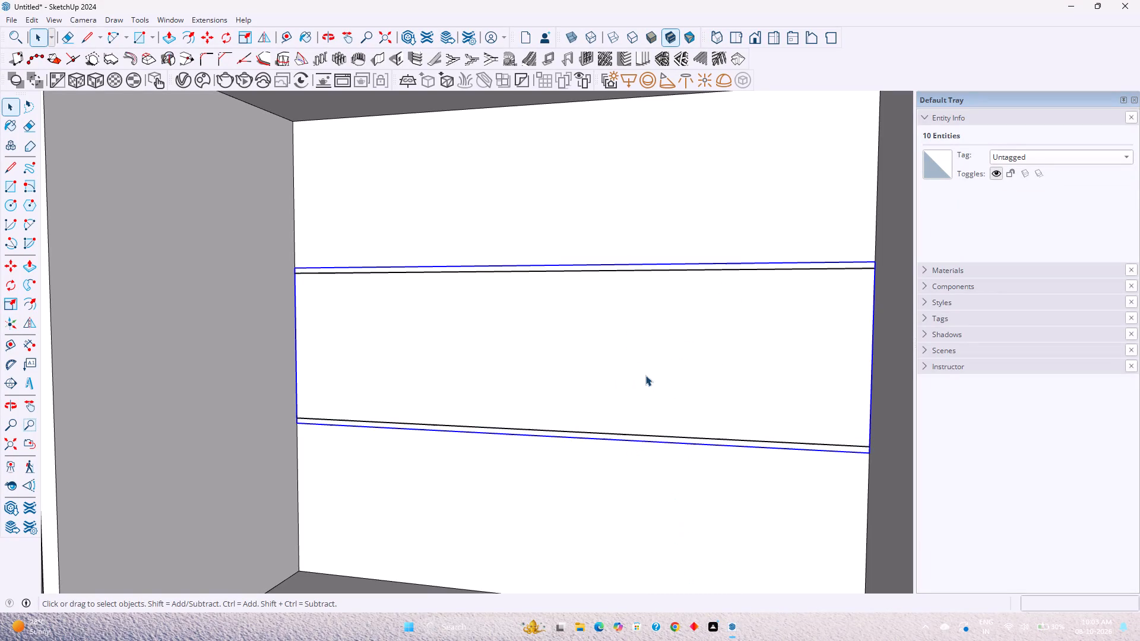
Inside the new group, Push/Pull both shelf strips forward by 1'10" to form two shelves.
double_click(651, 268)
scroll(651, 268, "up", 4)
middle_click_drag(651, 268, 606, 290)
scroll(606, 290, "down", 5)
key("p")
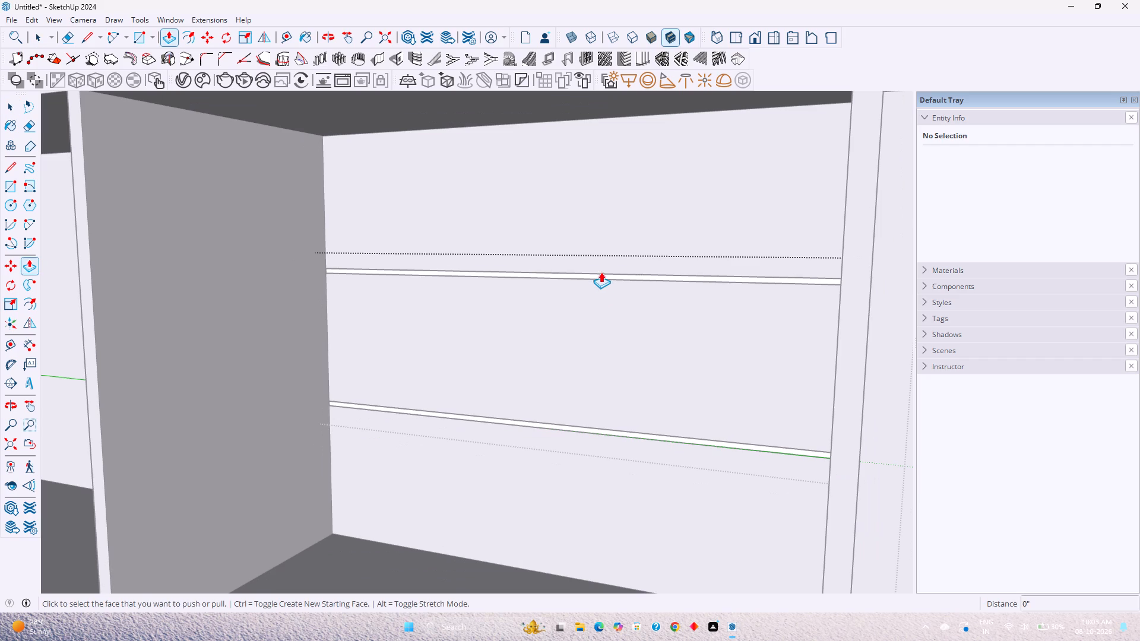
left_click(602, 277)
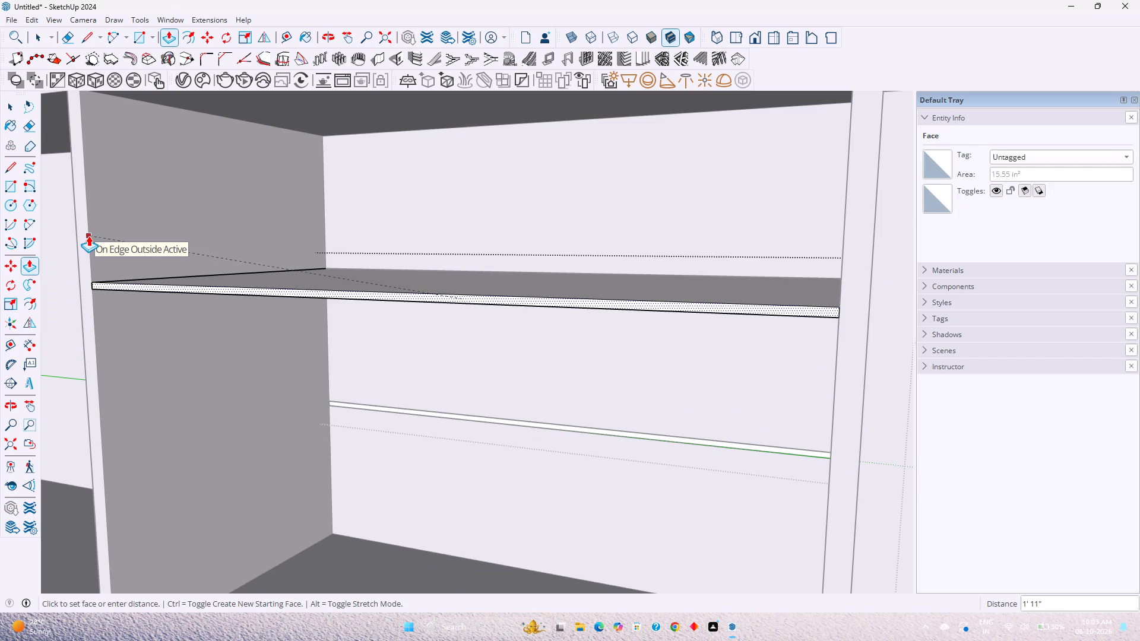
key("1")
key("apostrophe")
key("1")
key("0")
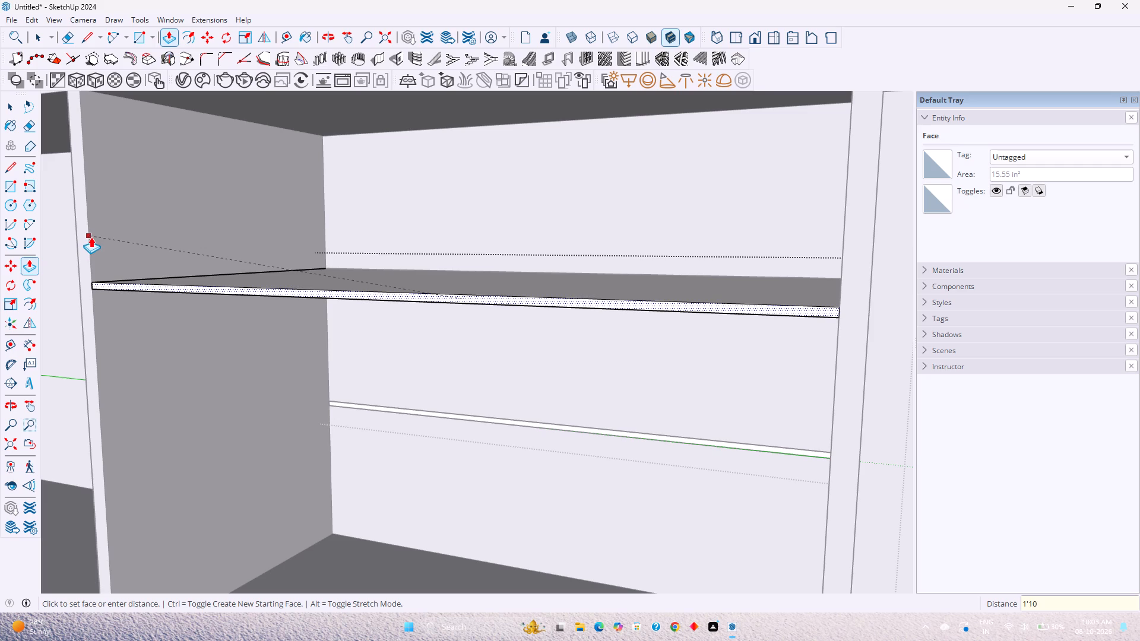
key("Return")
double_click(569, 427)
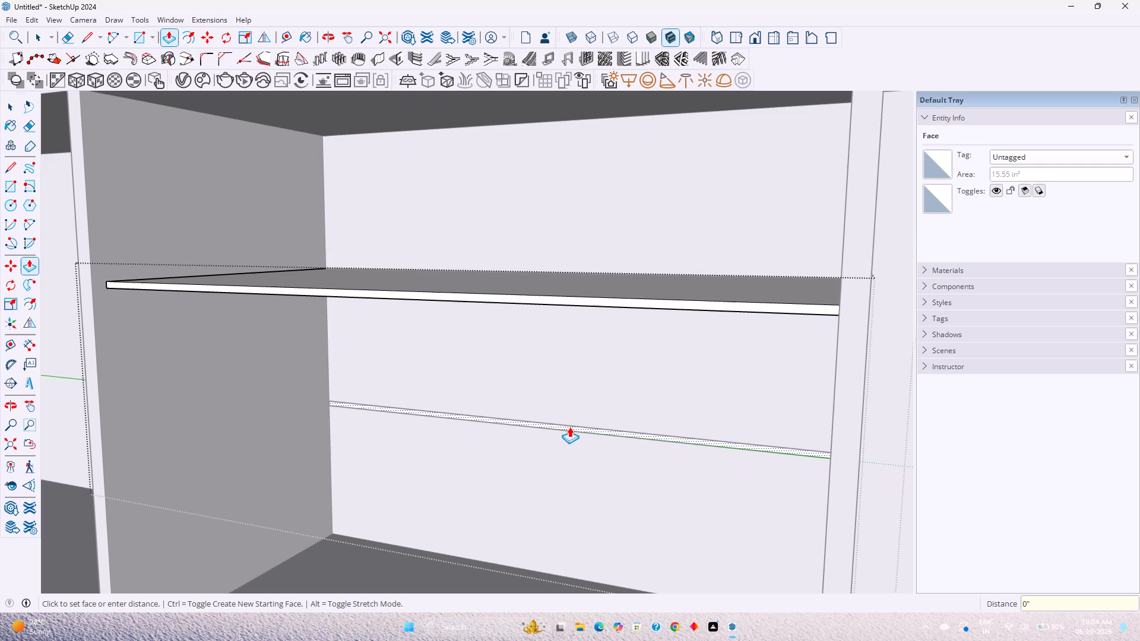
key("space")
scroll(568, 423, "down", 4)
middle_click_drag(537, 429, 582, 437)
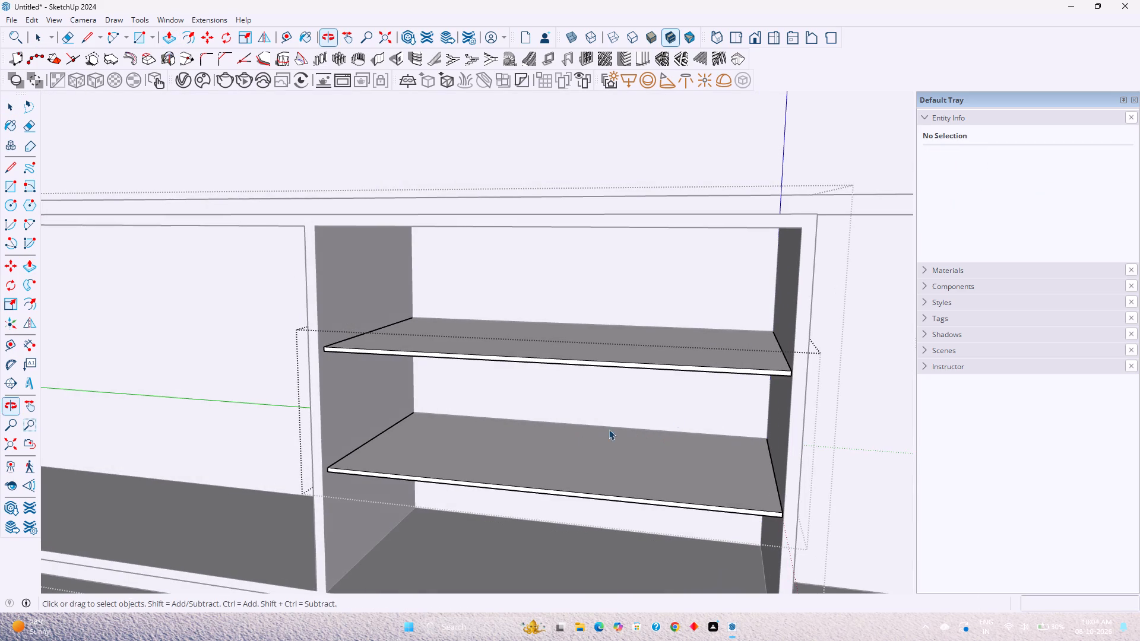
Close the group and paint the shelves with Translucent Glass Blue from the Glass and Mirrors materials.
left_click(963, 270)
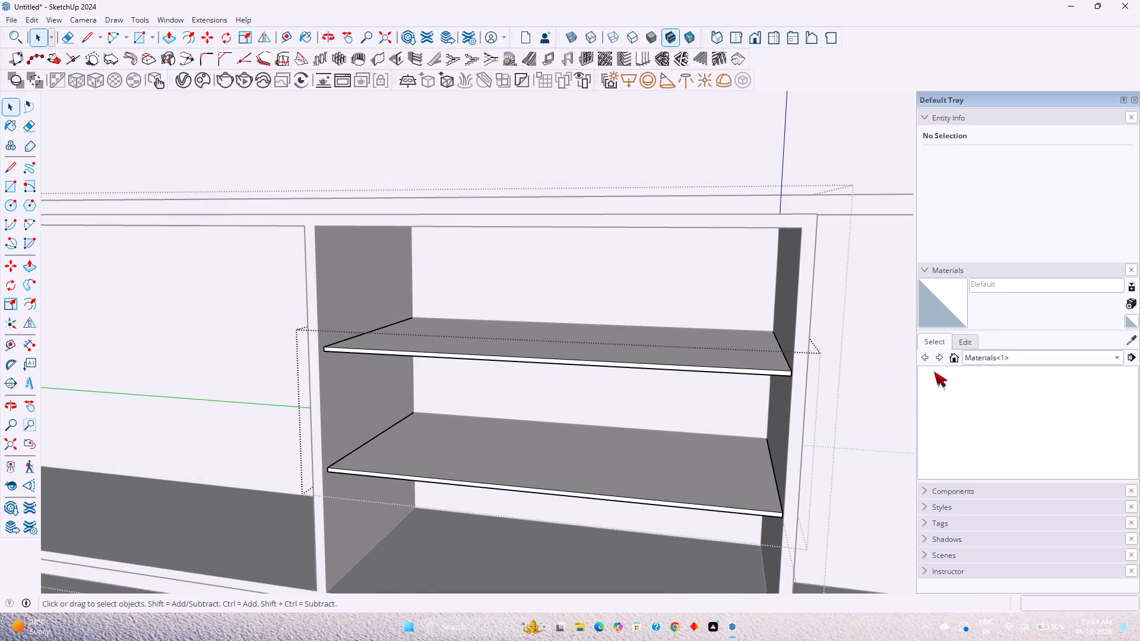
key("Escape")
key("Escape")
key("Escape")
key("space")
key("Escape")
left_click(663, 325)
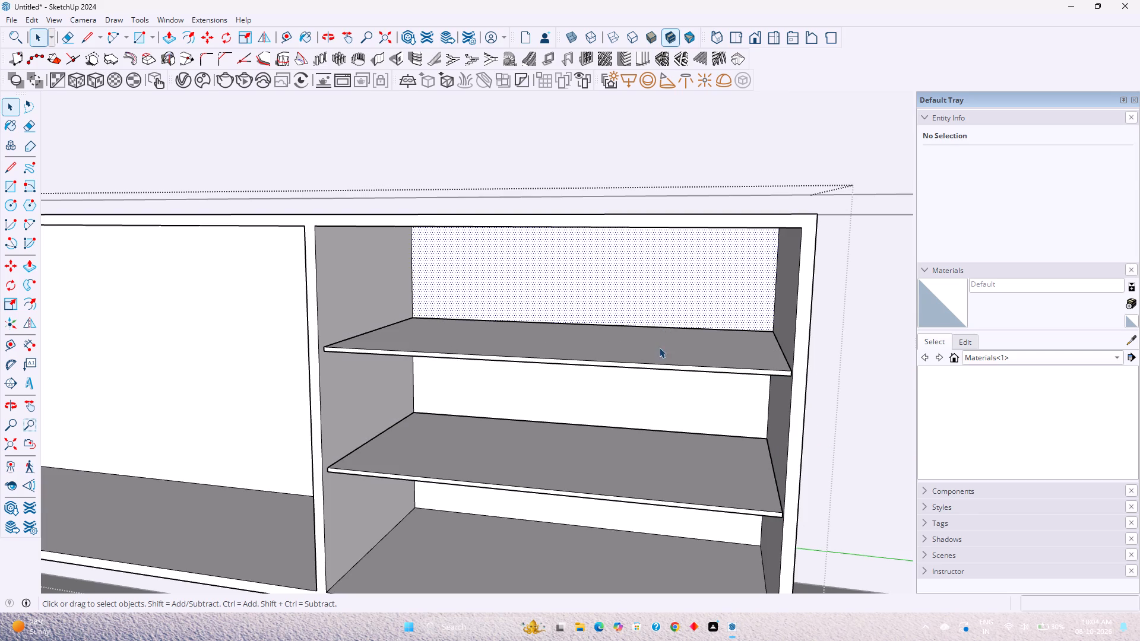
left_click(655, 358)
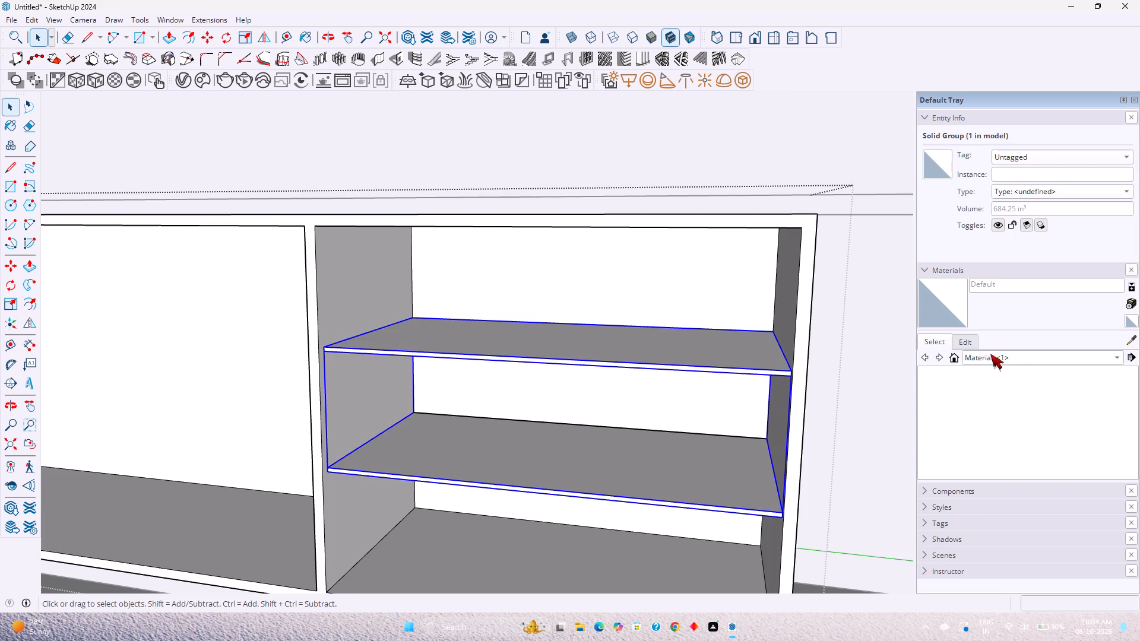
left_click(989, 358)
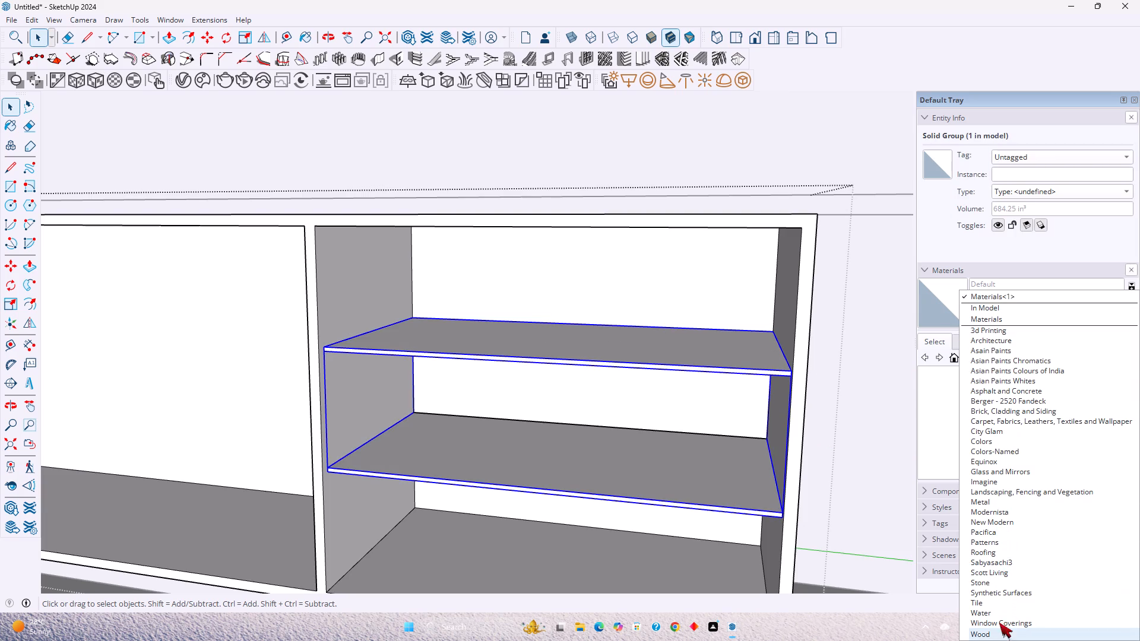
scroll(1003, 553, "down", 3)
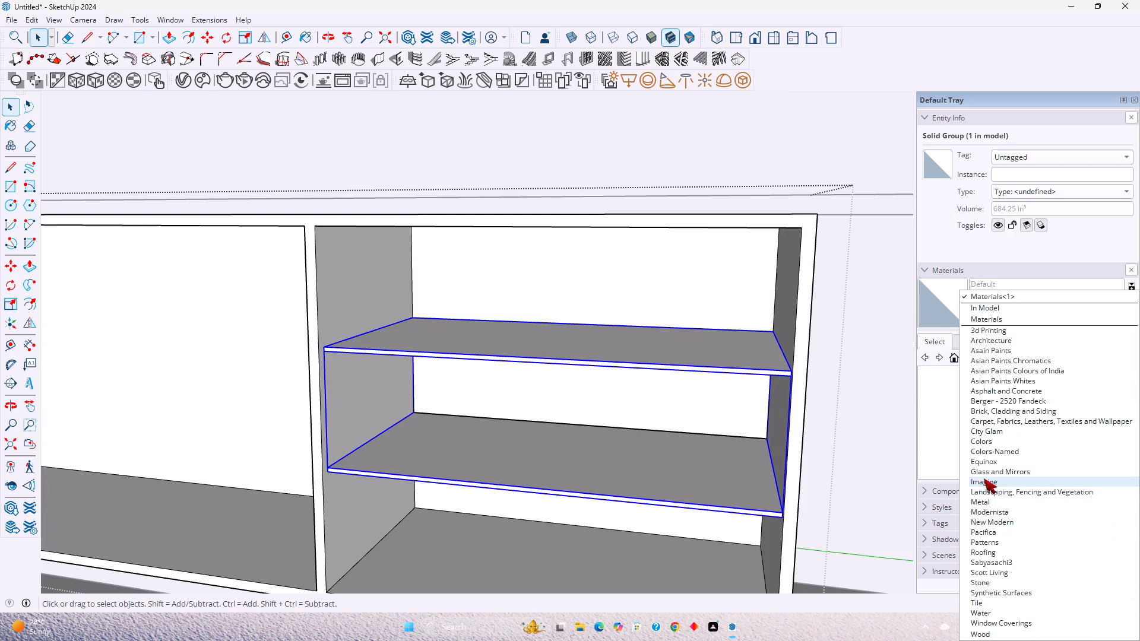
left_click(985, 475)
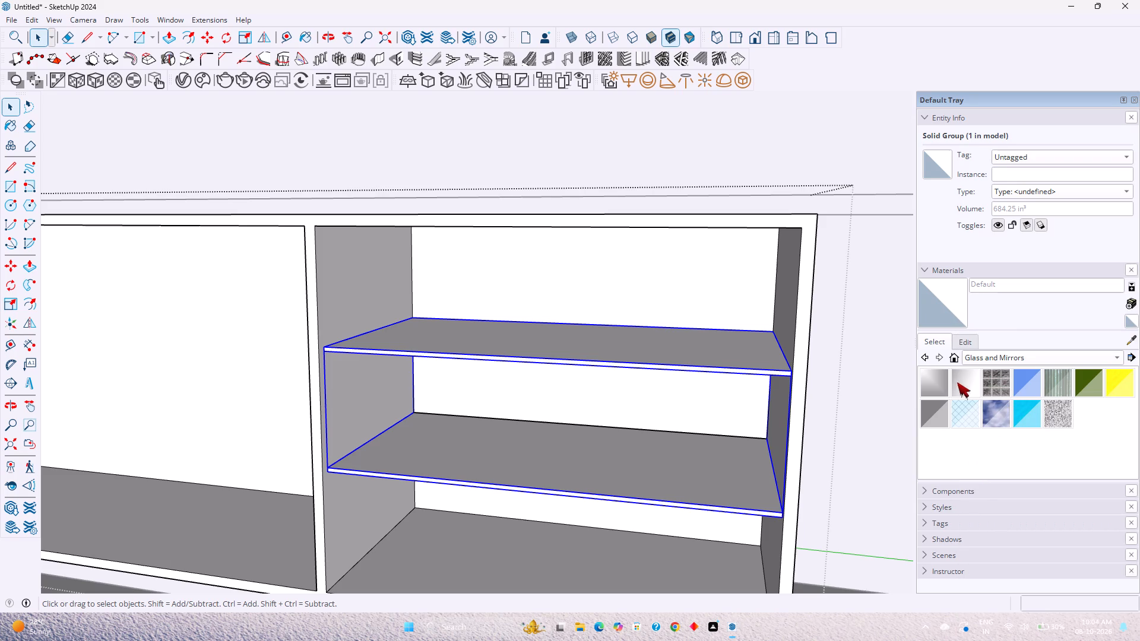
left_click(962, 382)
left_click(1032, 389)
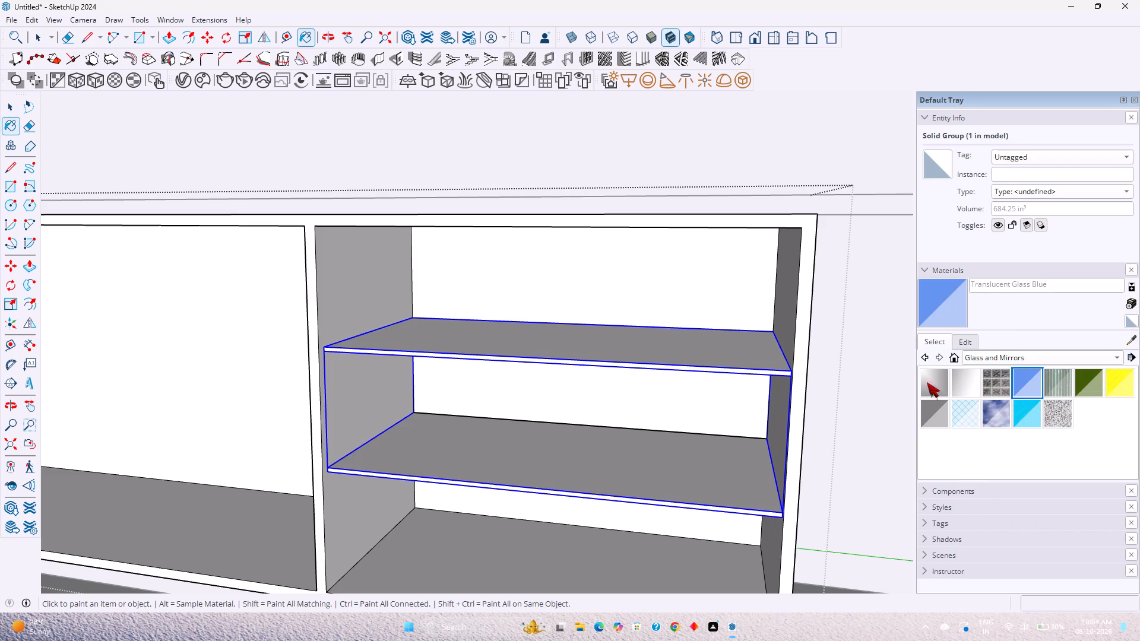
left_click(625, 356)
key("space")
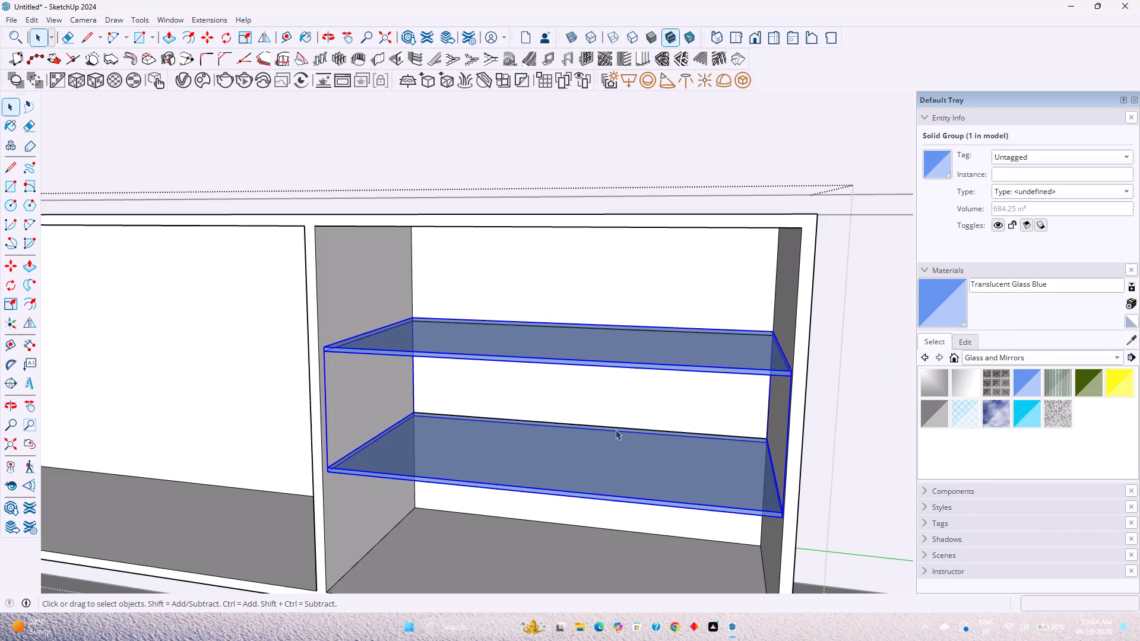
Edit the shelf glass colour in HLS, setting saturation to 51 and lightness to 74.
left_click(967, 347)
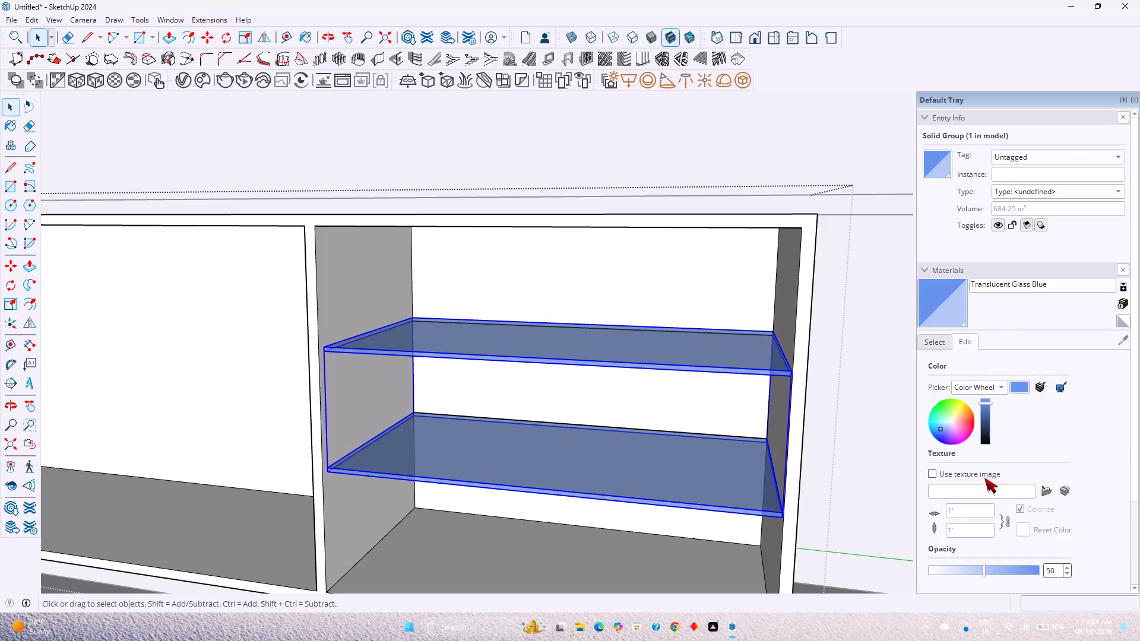
left_click(998, 390)
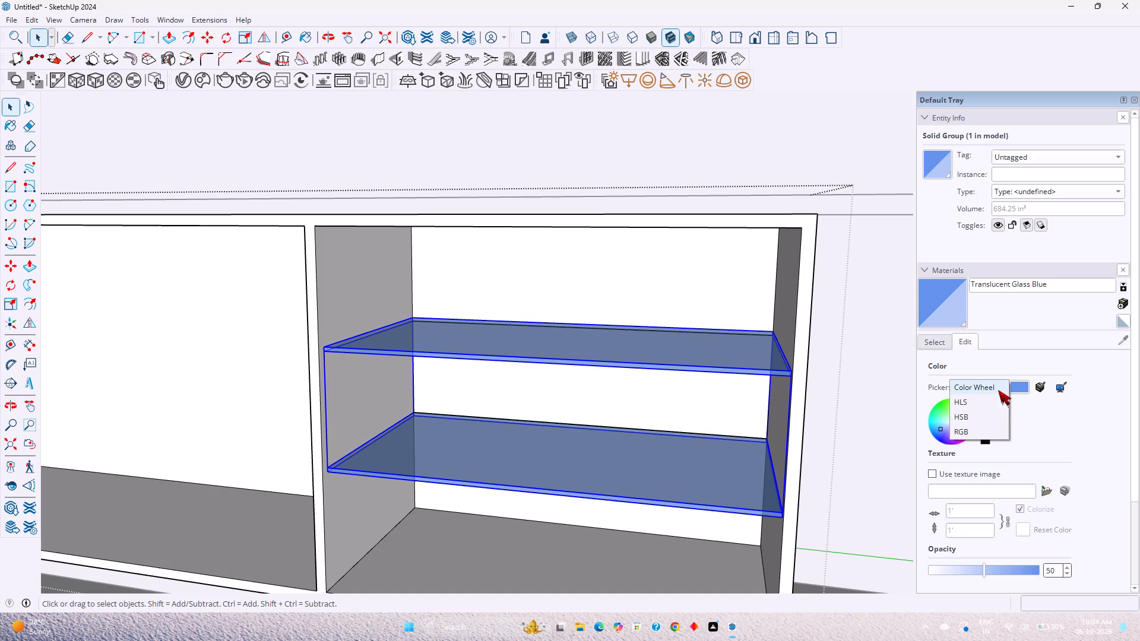
left_click(981, 399)
left_click_drag(1000, 449, 1008, 449)
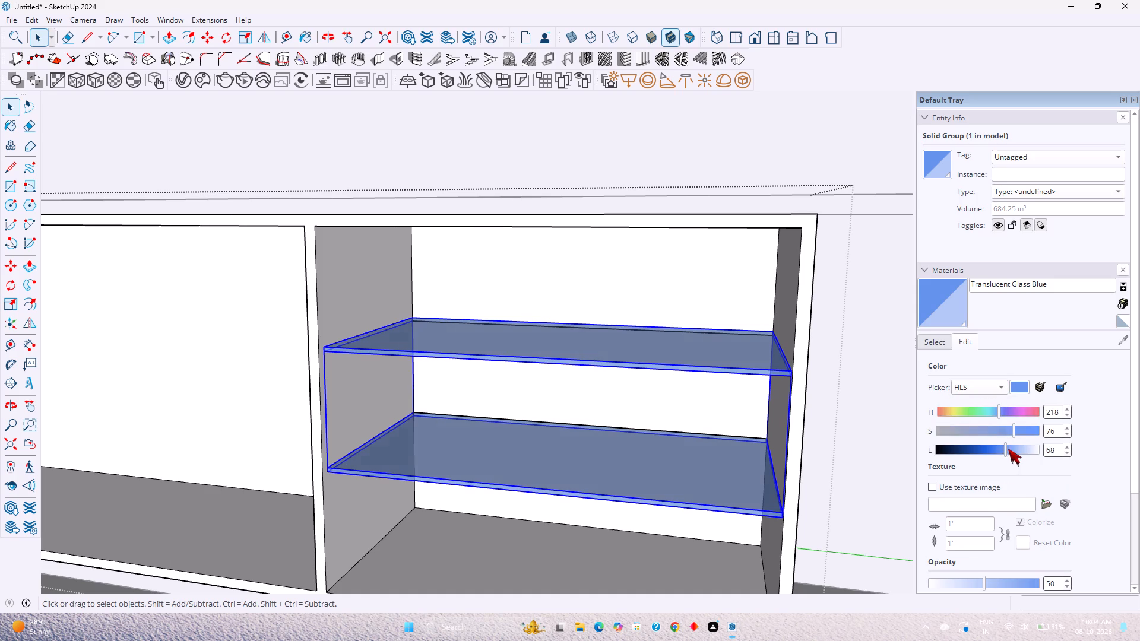
left_click_drag(1008, 449, 1011, 449)
left_click_drag(1012, 433, 991, 434)
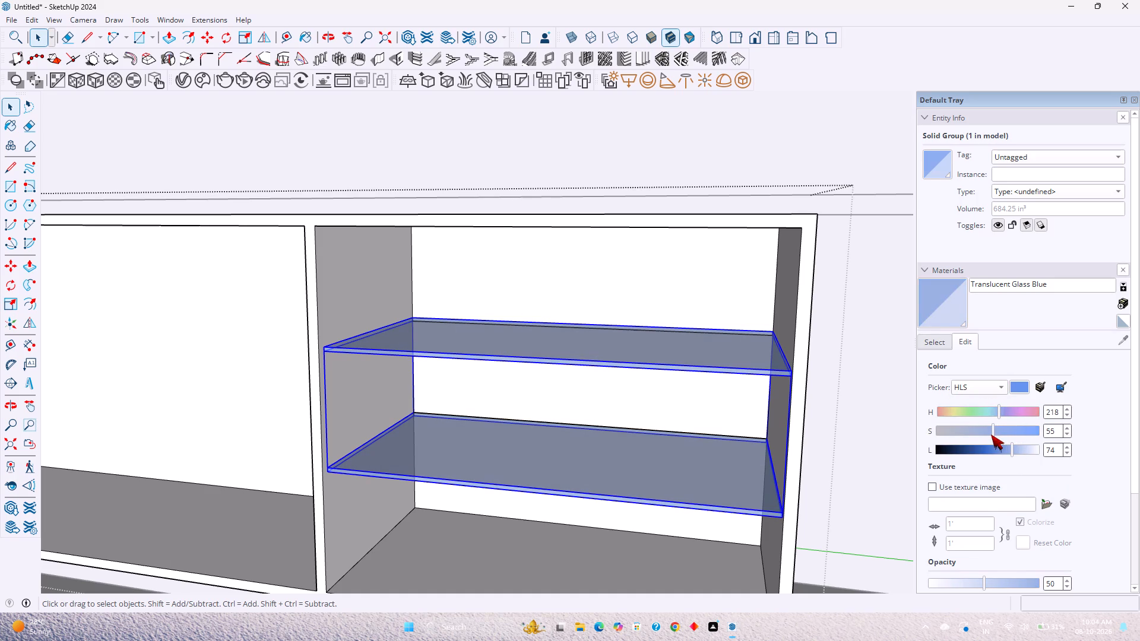
left_click_drag(991, 434, 987, 434)
left_click(879, 501)
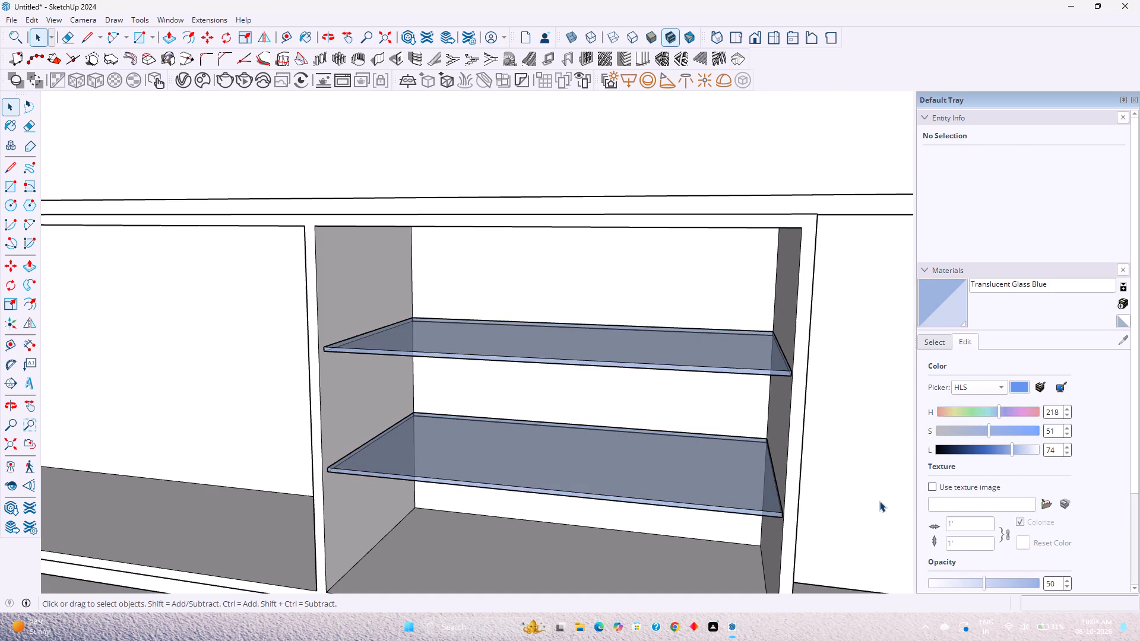
key("Escape")
key("space")
Open the cabinet carcass group for editing at the empty compartment beside the glass shelves.
scroll(860, 499, "down", 7)
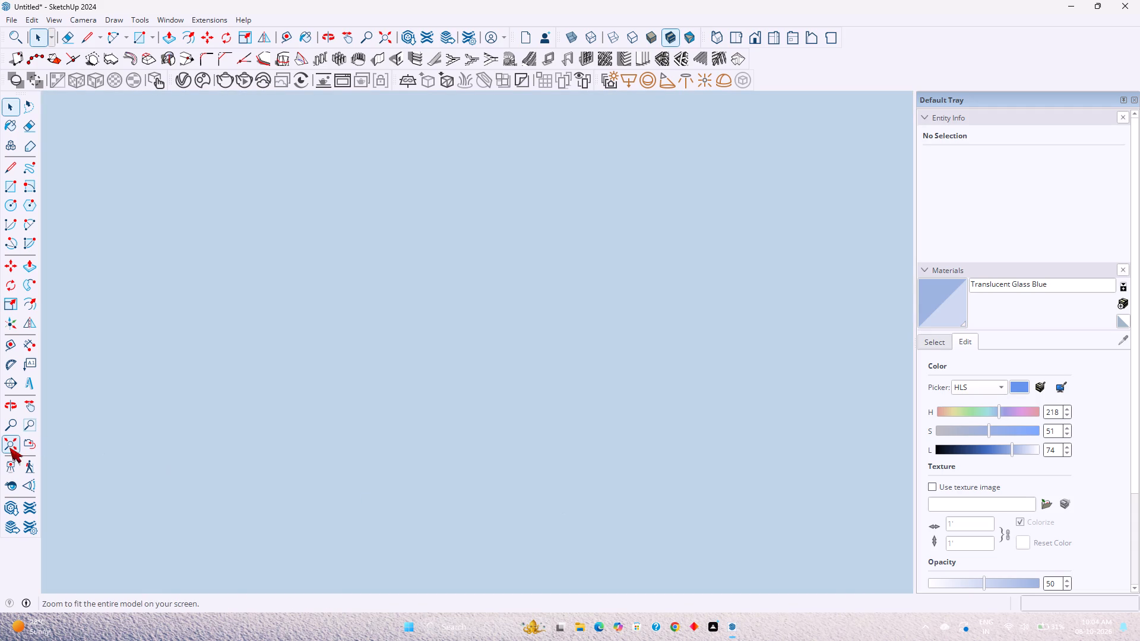
left_click(9, 453)
middle_click_drag(367, 440, 204, 440)
scroll(490, 262, "up", 2)
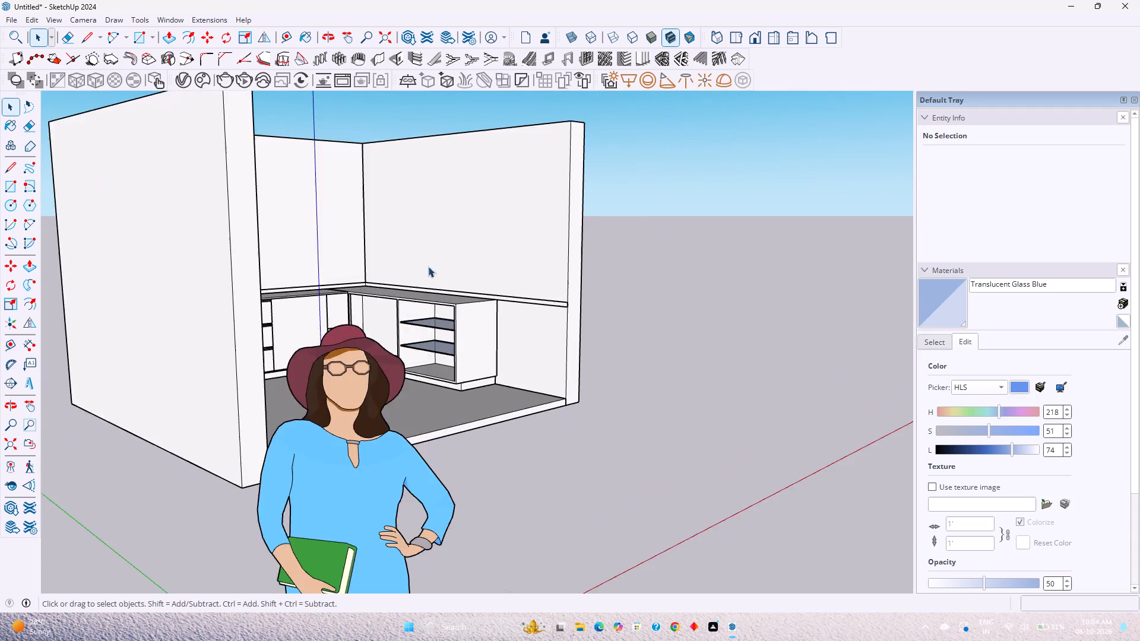
scroll(361, 306, "up", 7)
middle_click_drag(383, 327, 366, 338)
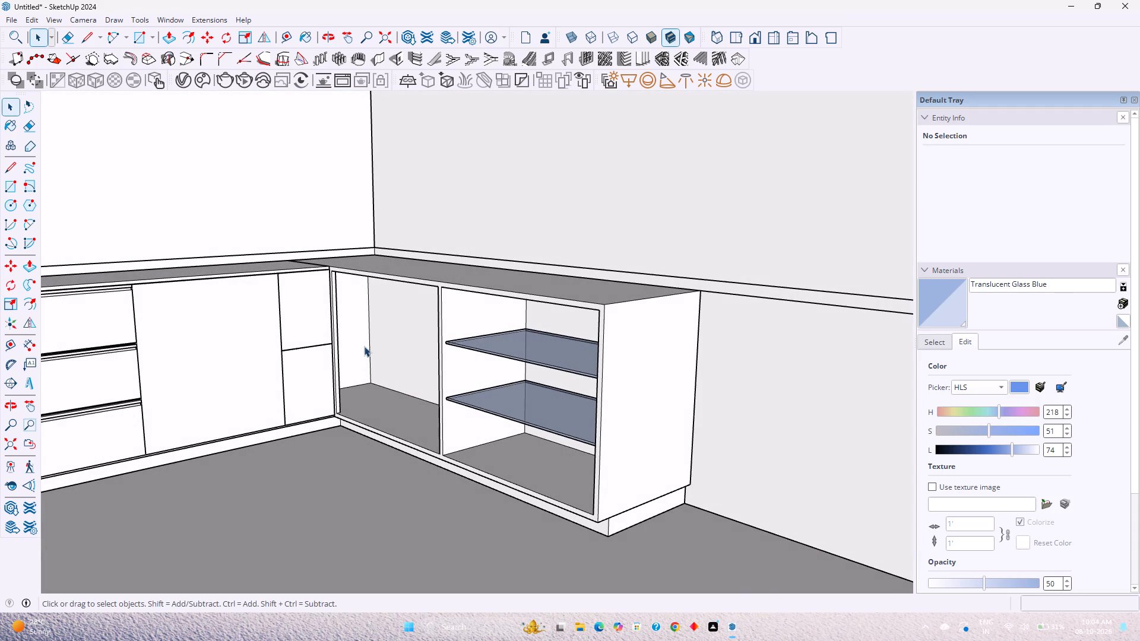
scroll(360, 436, "up", 3)
middle_click_drag(359, 436, 464, 452)
middle_click_drag(466, 449, 471, 434)
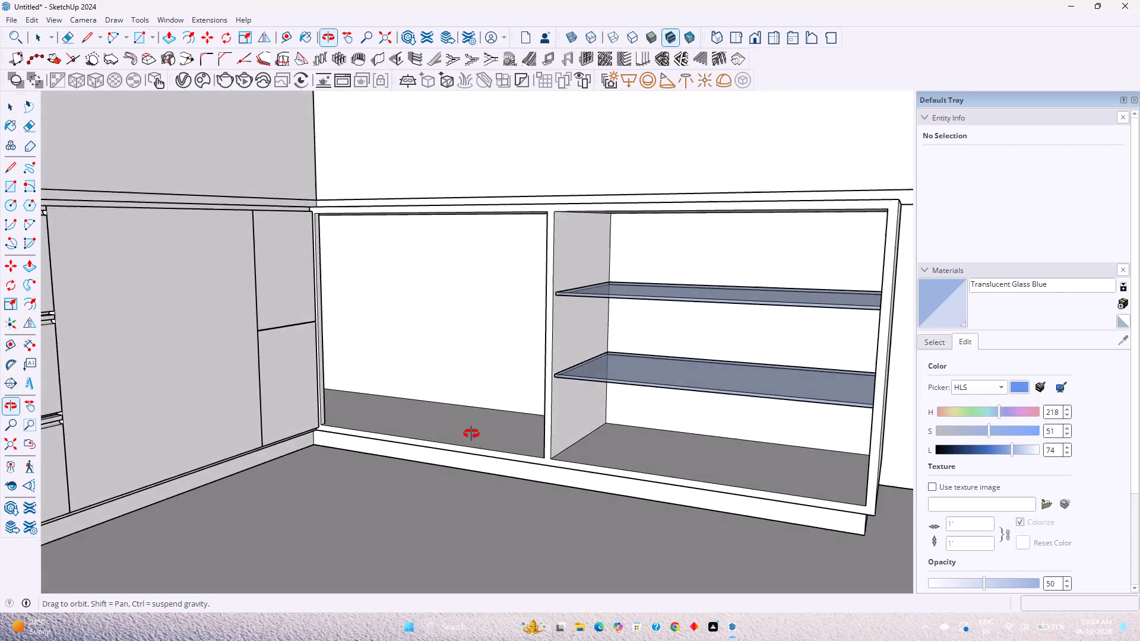
middle_click_drag(471, 434, 412, 428)
middle_click_drag(412, 428, 478, 438)
middle_click(478, 438)
scroll(435, 407, "up", 4)
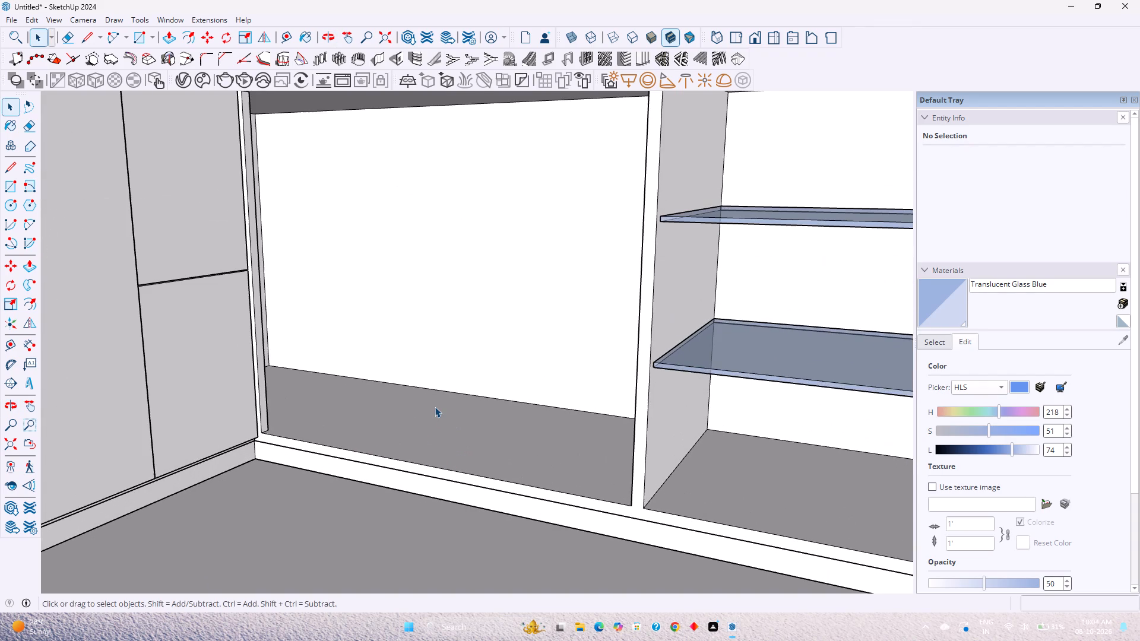
left_click(452, 390)
double_click(452, 390)
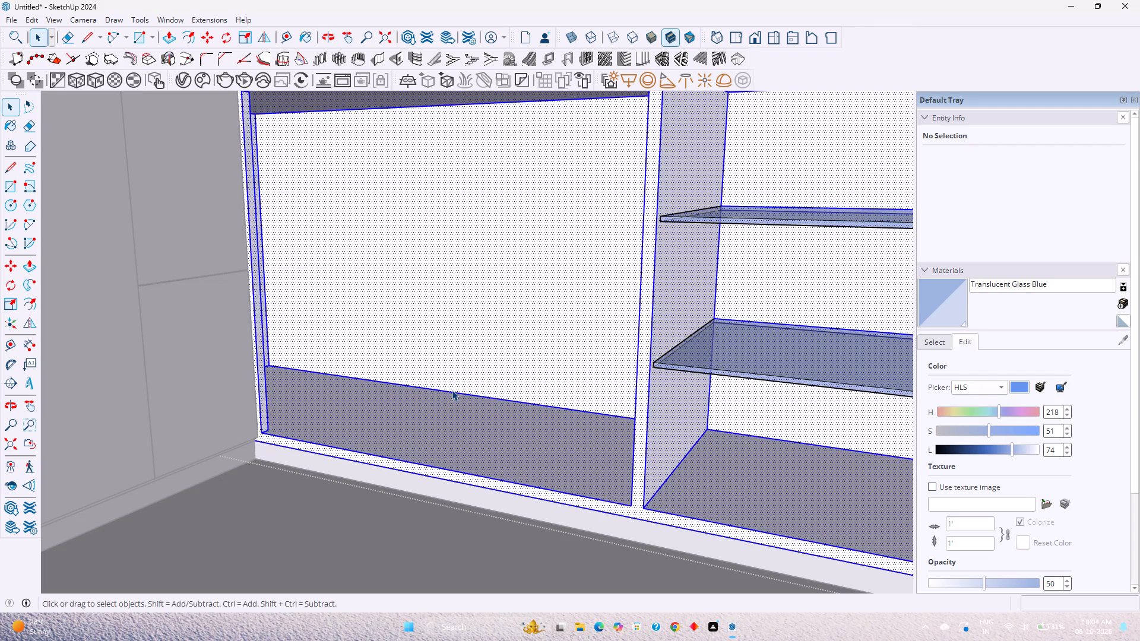
Copy the empty compartment's rear bottom edge 2' 10" up to the rear top edge, dividing the back into 3 equal parts.
left_click(452, 392)
key("m")
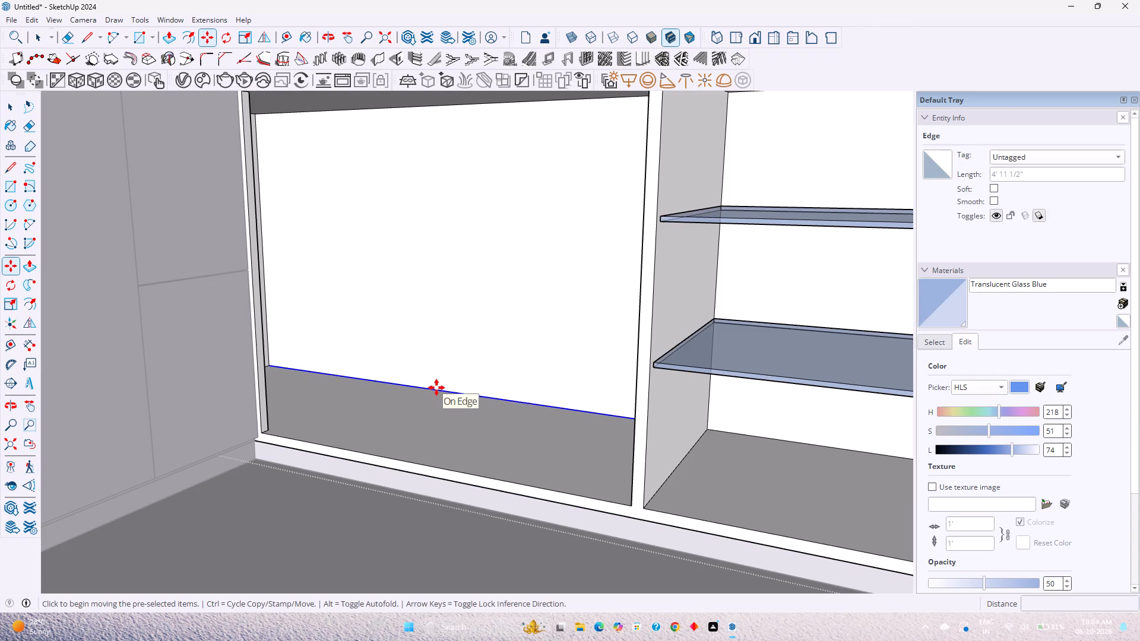
left_click(440, 390)
scroll(436, 318, "down", 1)
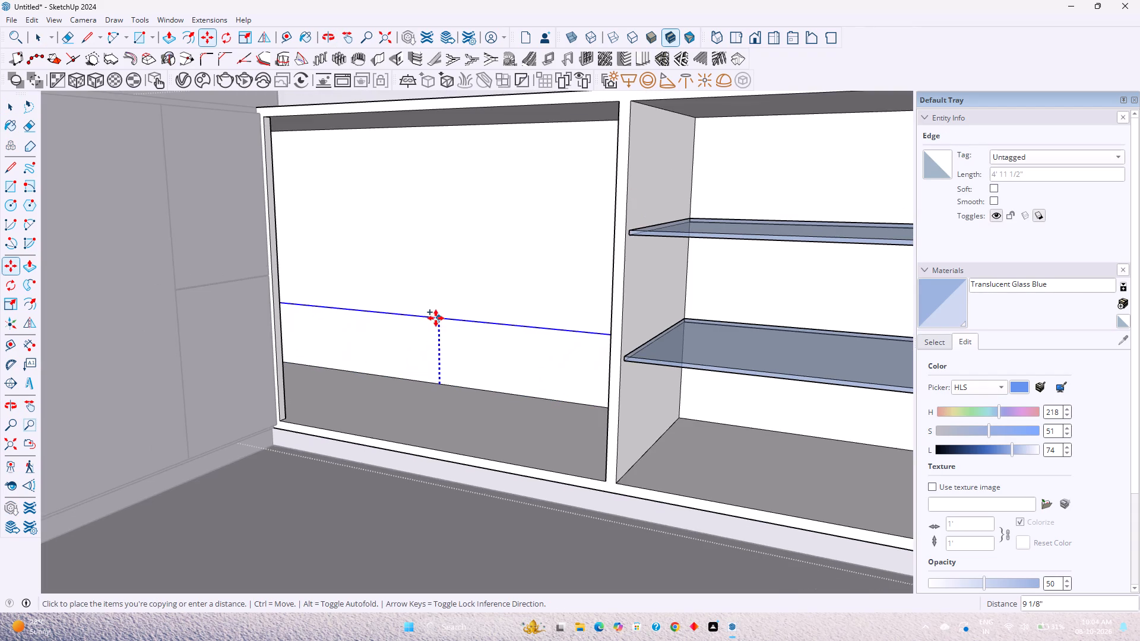
middle_click_drag(436, 318, 440, 459, "shift")
middle_click_drag(437, 448, 433, 402)
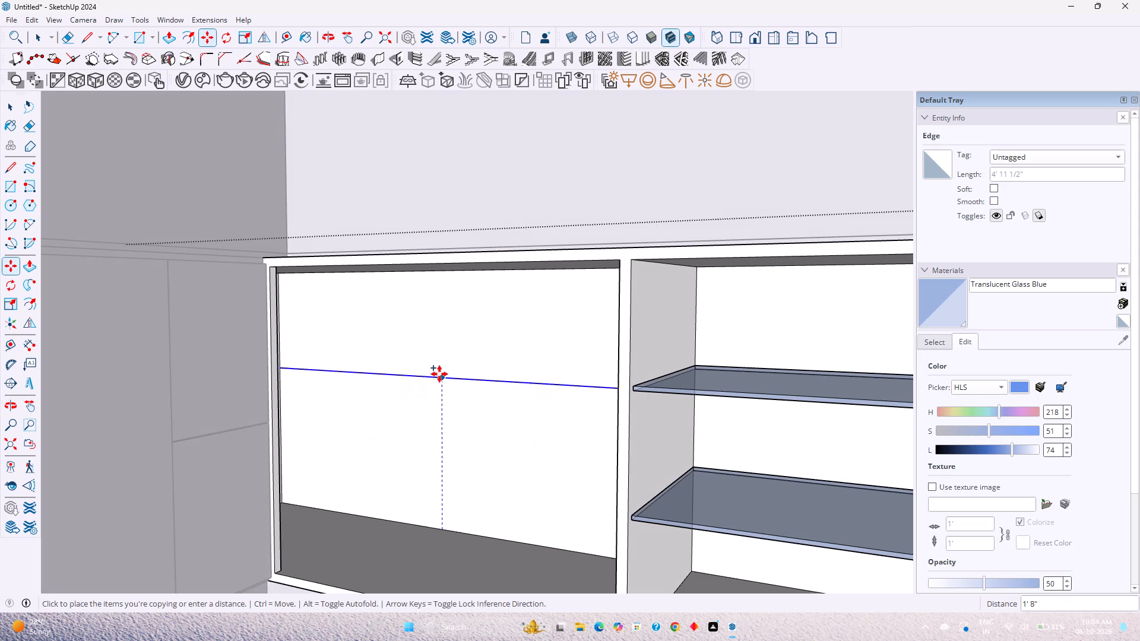
scroll(437, 329, "up", 4)
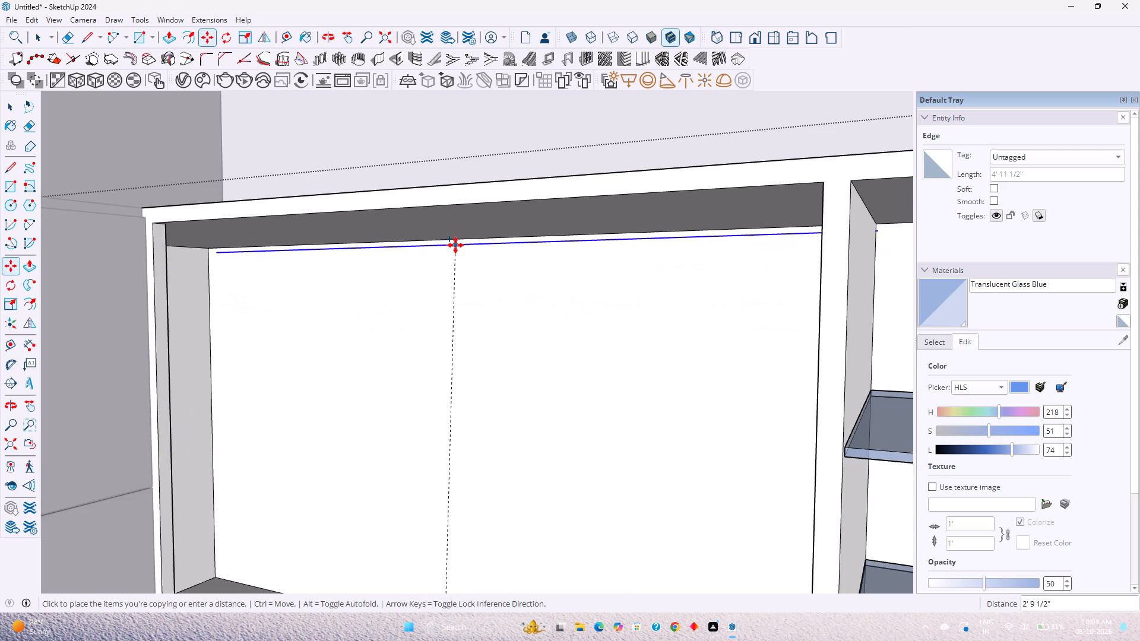
key("Up")
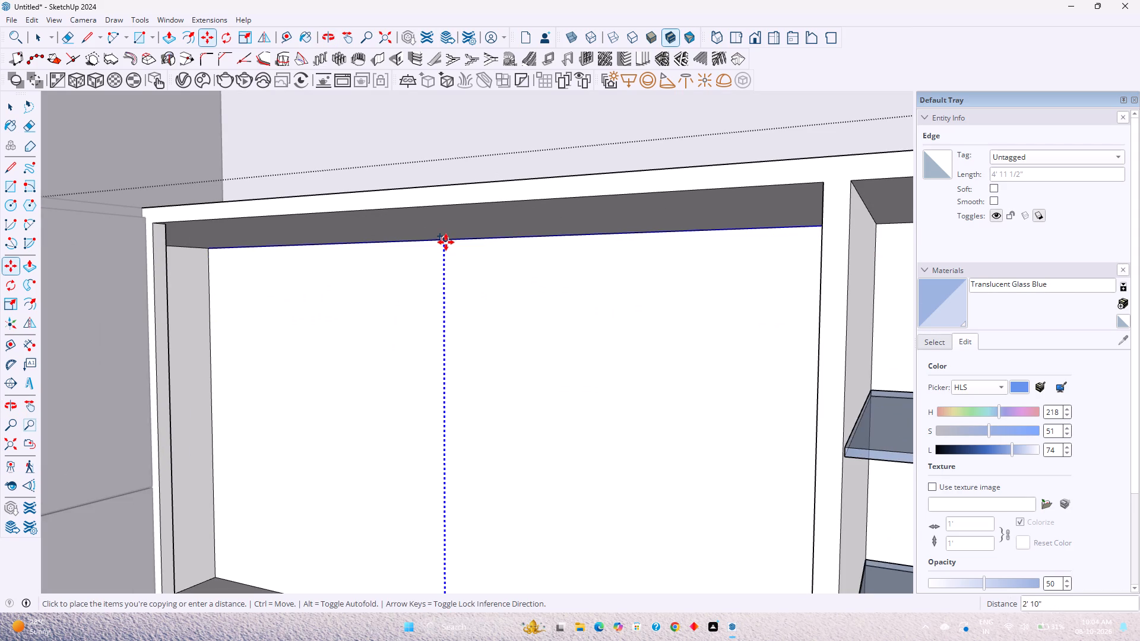
left_click(445, 242)
type("/3")
key("Return")
scroll(463, 342, "down", 1)
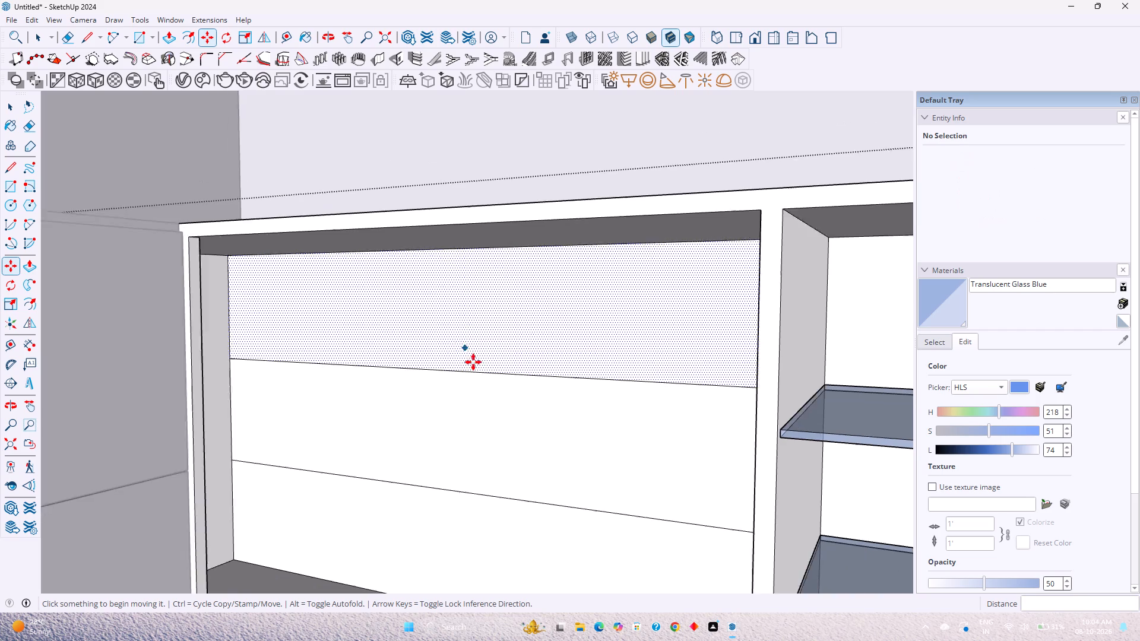
scroll(473, 362, "down", 2)
key("space")
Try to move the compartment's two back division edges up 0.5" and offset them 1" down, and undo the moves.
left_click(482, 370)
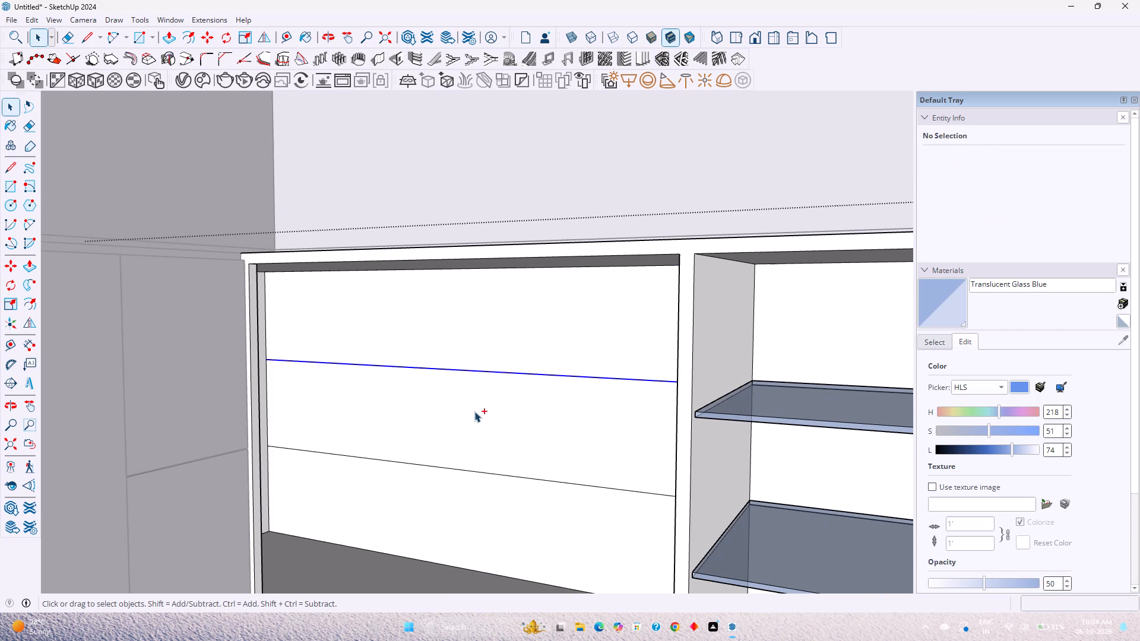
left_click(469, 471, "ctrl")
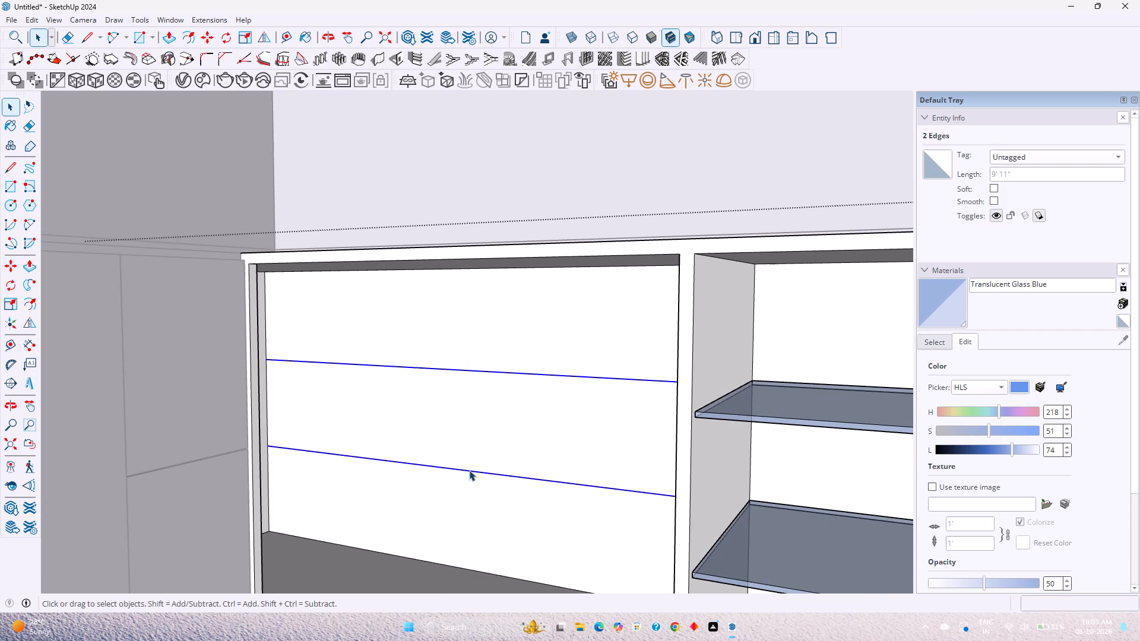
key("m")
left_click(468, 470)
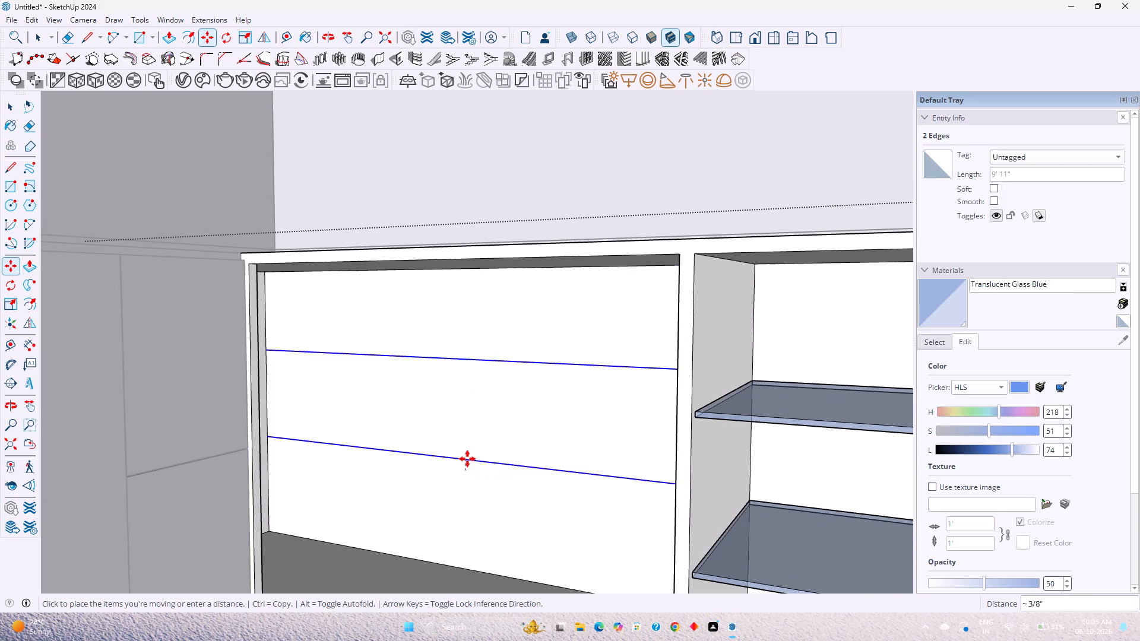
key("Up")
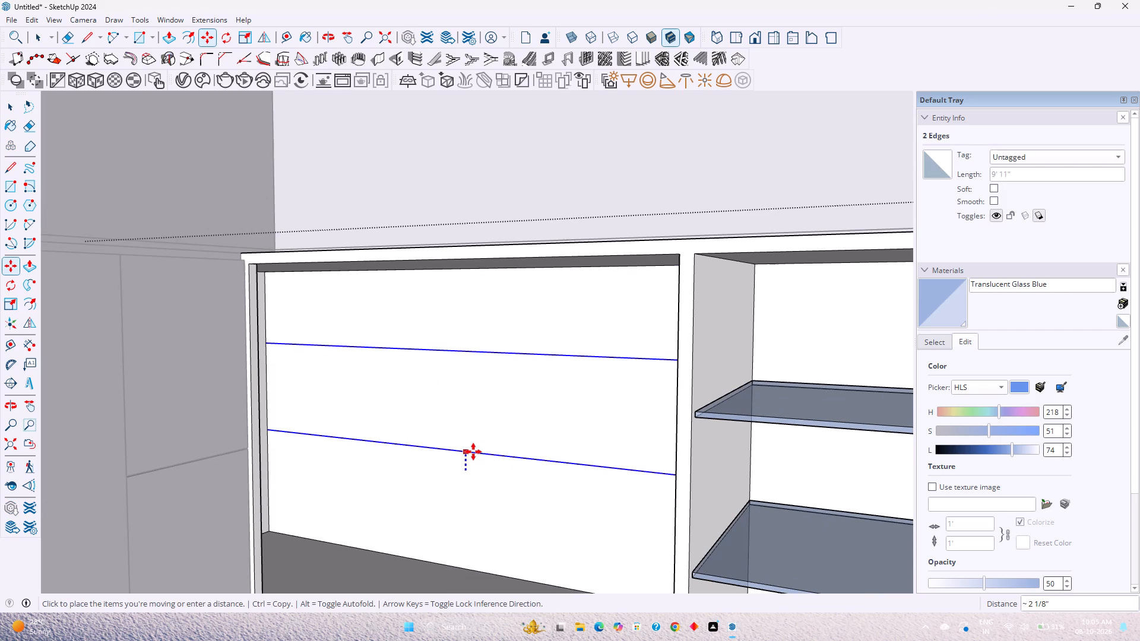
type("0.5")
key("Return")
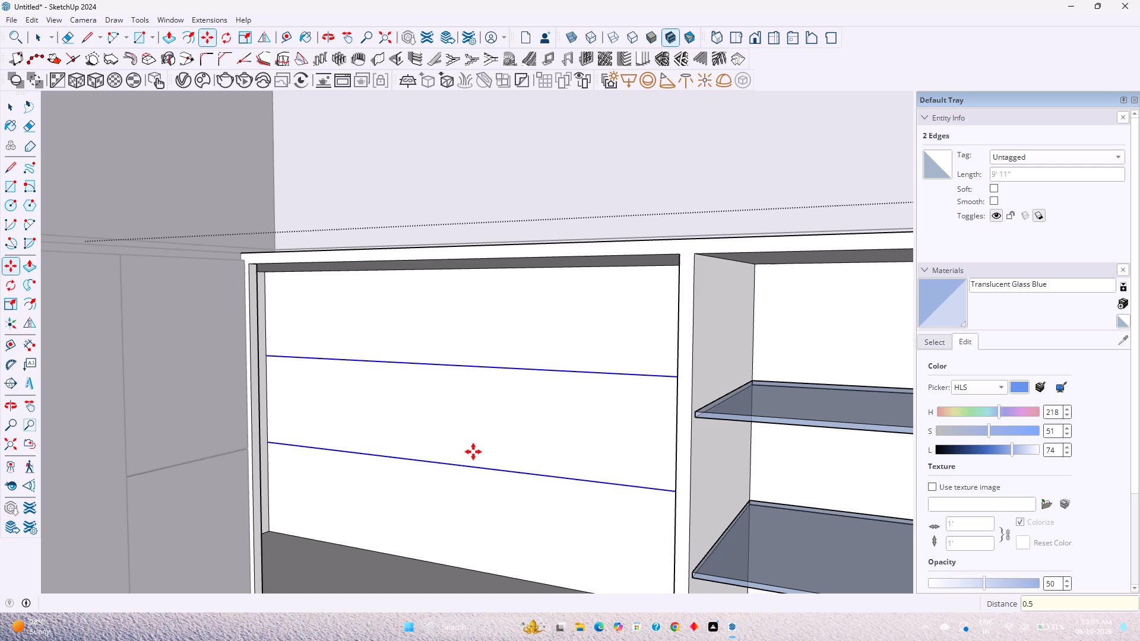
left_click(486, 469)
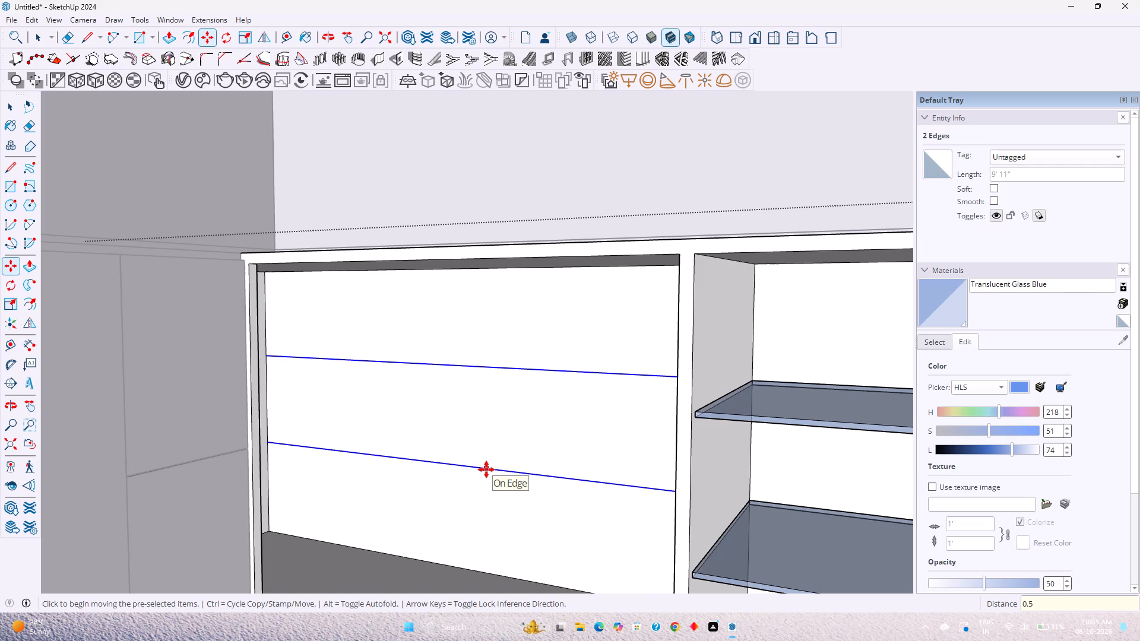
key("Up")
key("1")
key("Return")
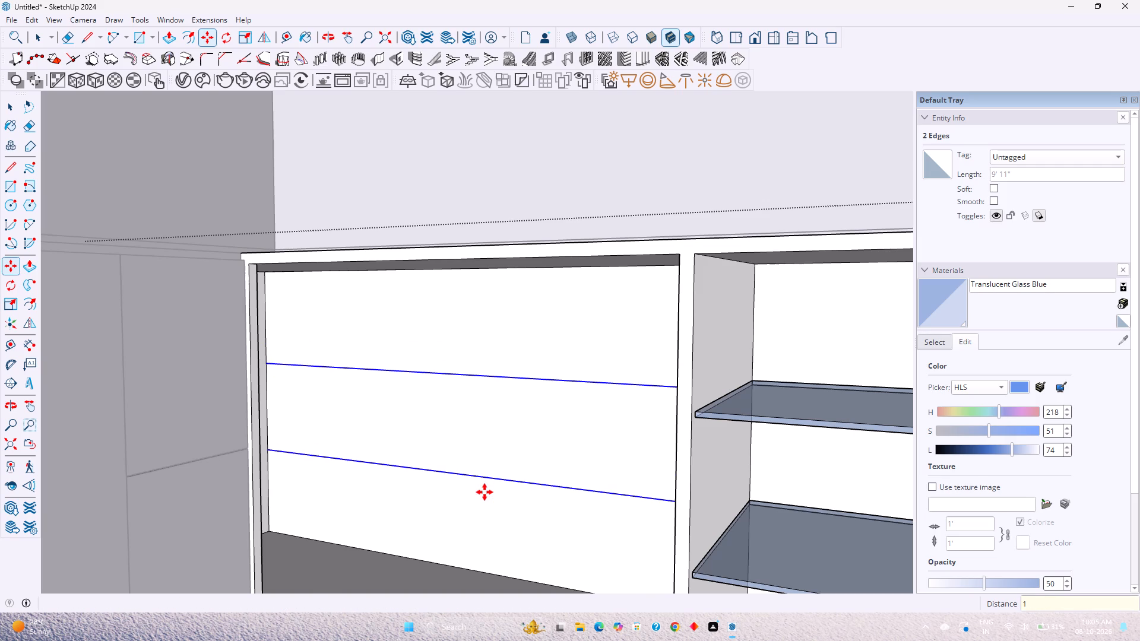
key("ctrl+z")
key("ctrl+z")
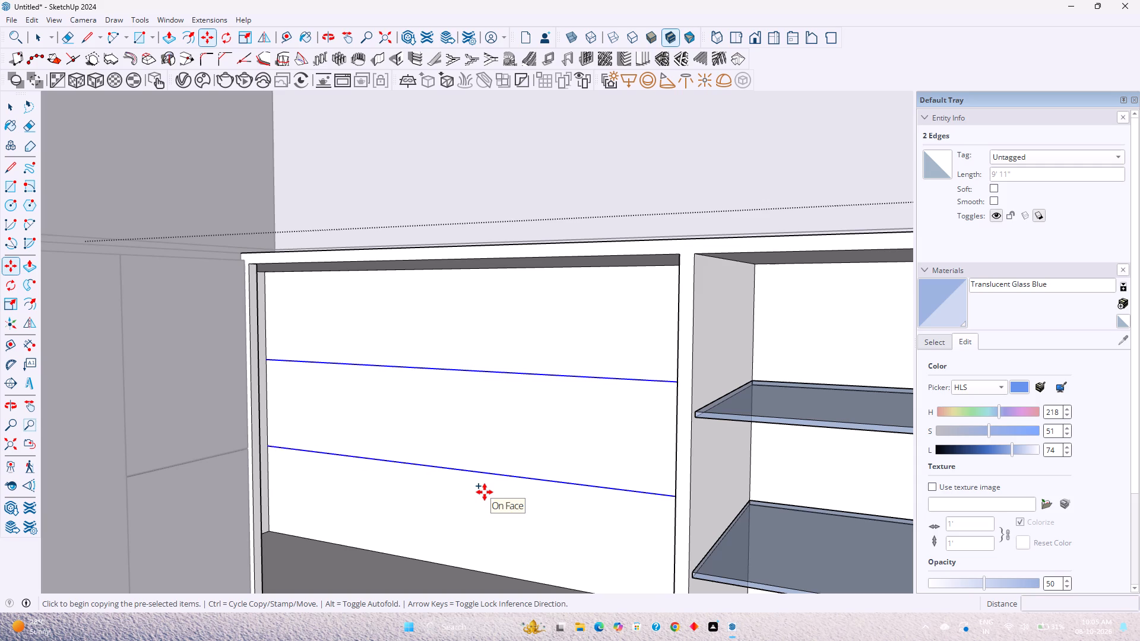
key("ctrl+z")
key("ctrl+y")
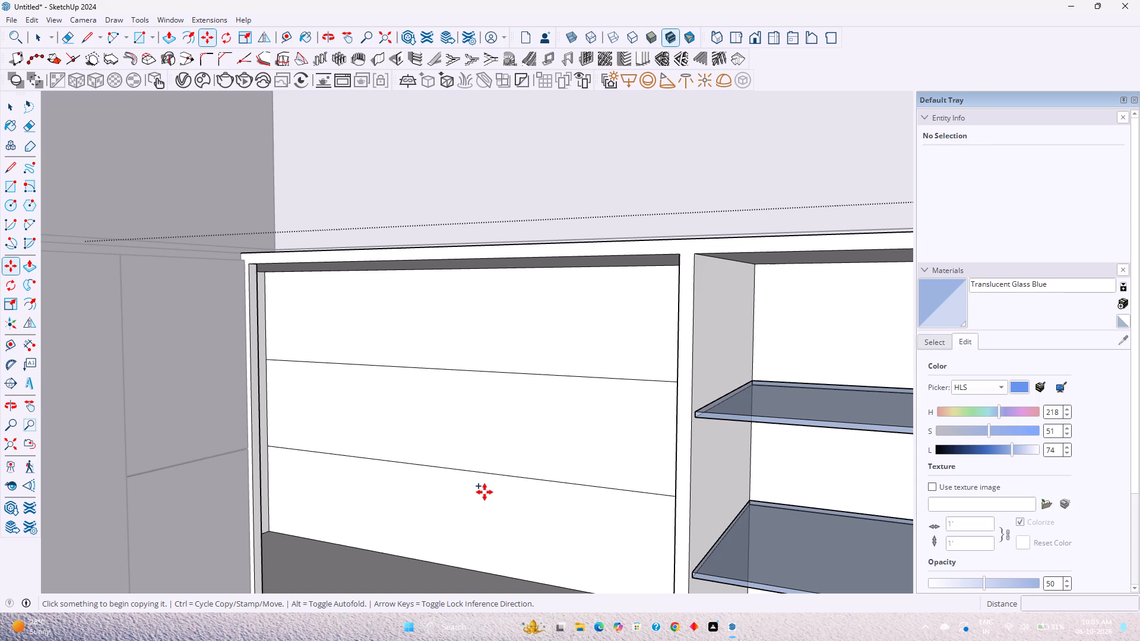
Move both division edges on the empty compartment's back up 0.5".
key("space")
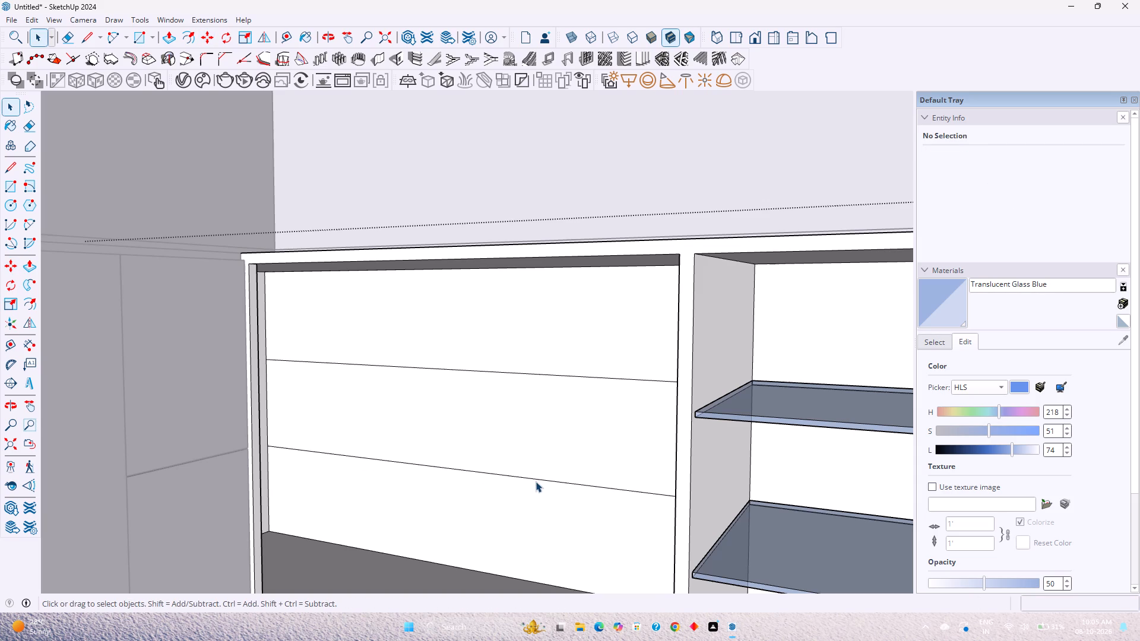
left_click(536, 481)
left_click(540, 479)
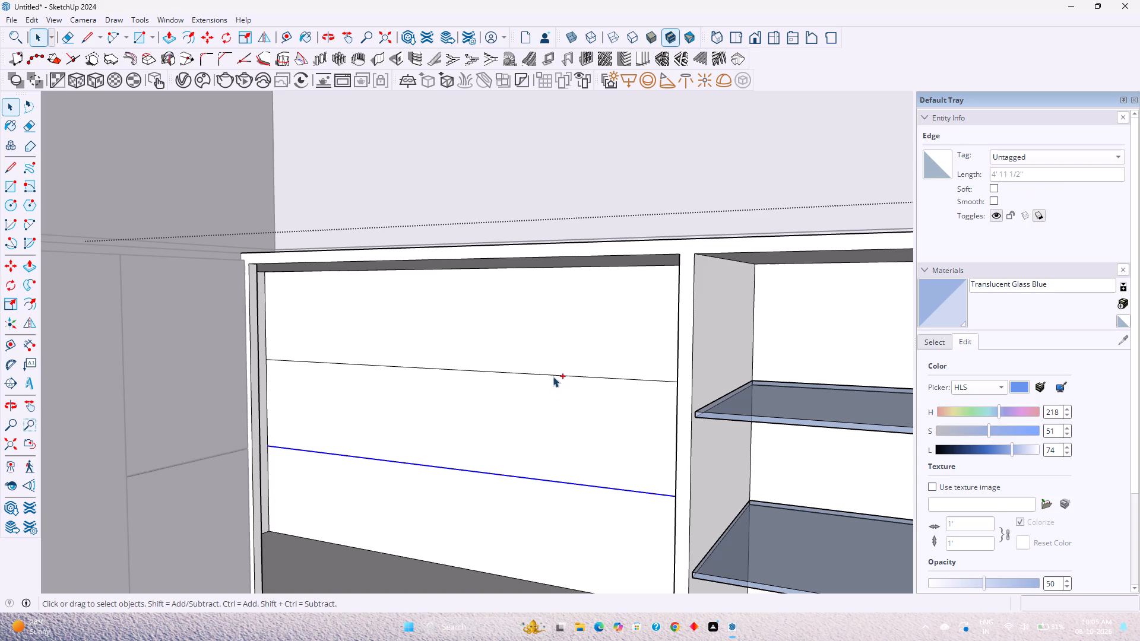
left_click(554, 376, "ctrl")
key("m")
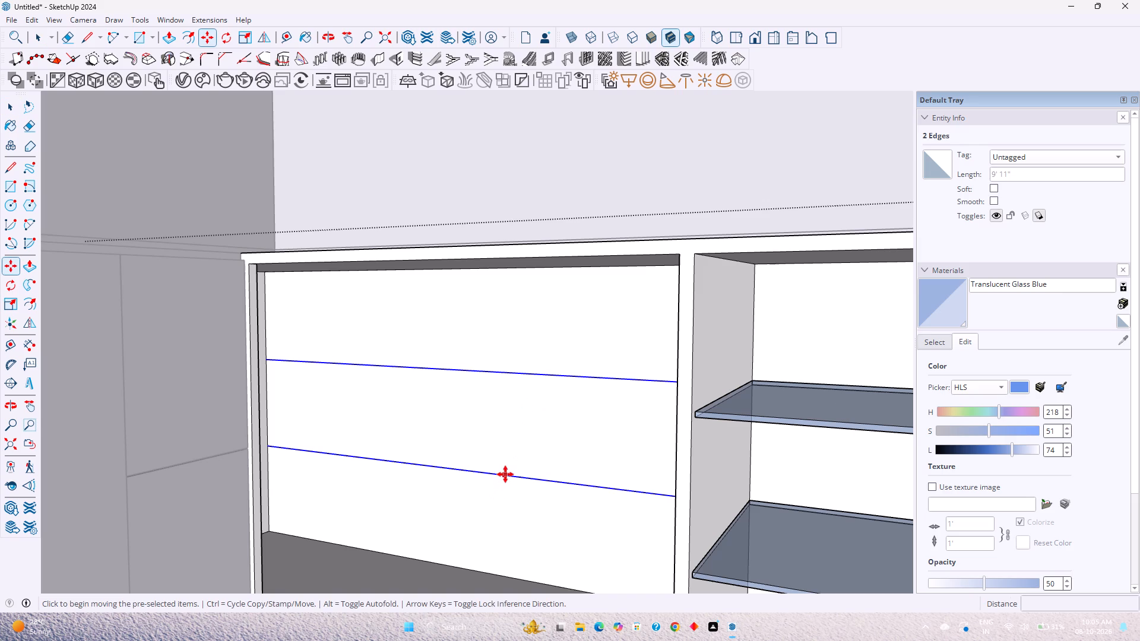
left_click(505, 474)
key("Up")
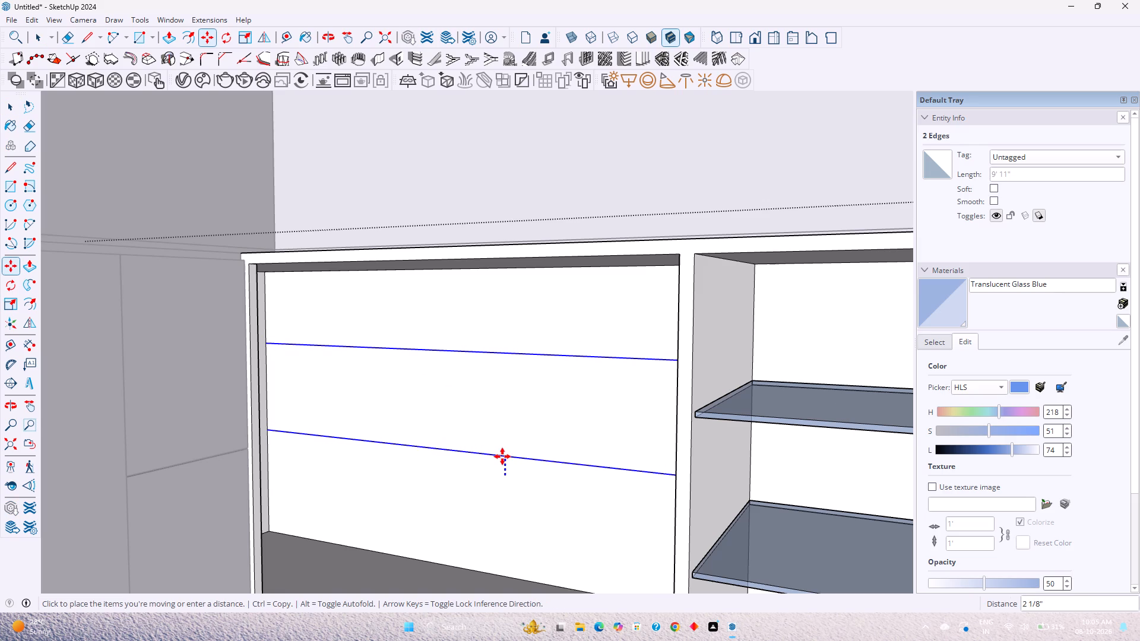
type("0.5")
key("Return")
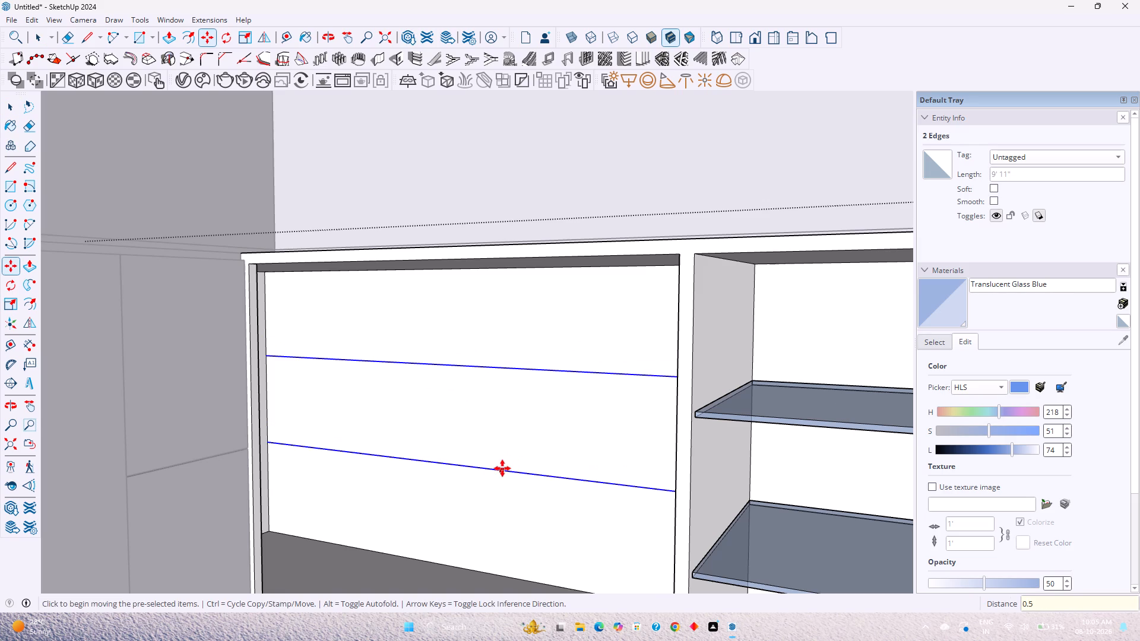
Copy the two raised division edges 1" downward to outline two shelf thicknesses on the back.
left_click(502, 468)
key("Up")
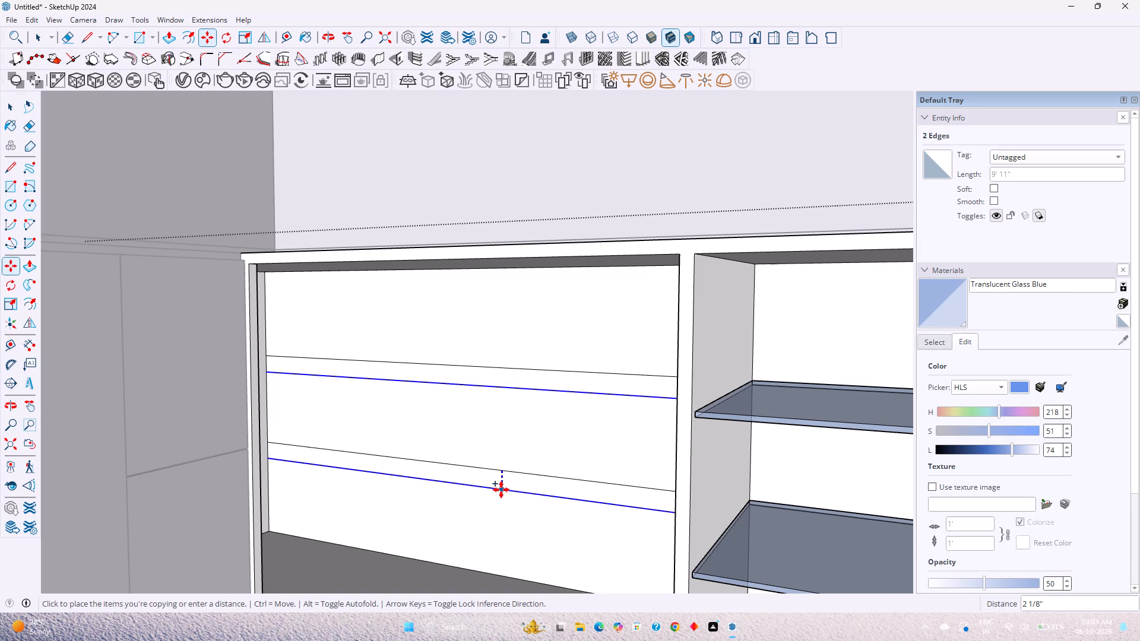
key("1")
key("Return")
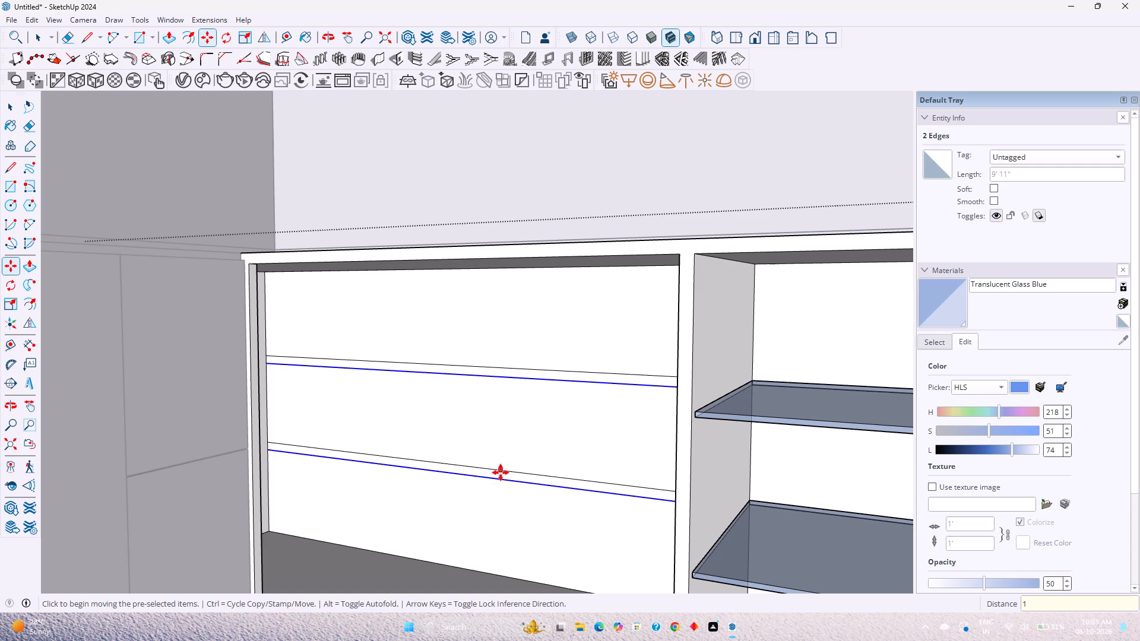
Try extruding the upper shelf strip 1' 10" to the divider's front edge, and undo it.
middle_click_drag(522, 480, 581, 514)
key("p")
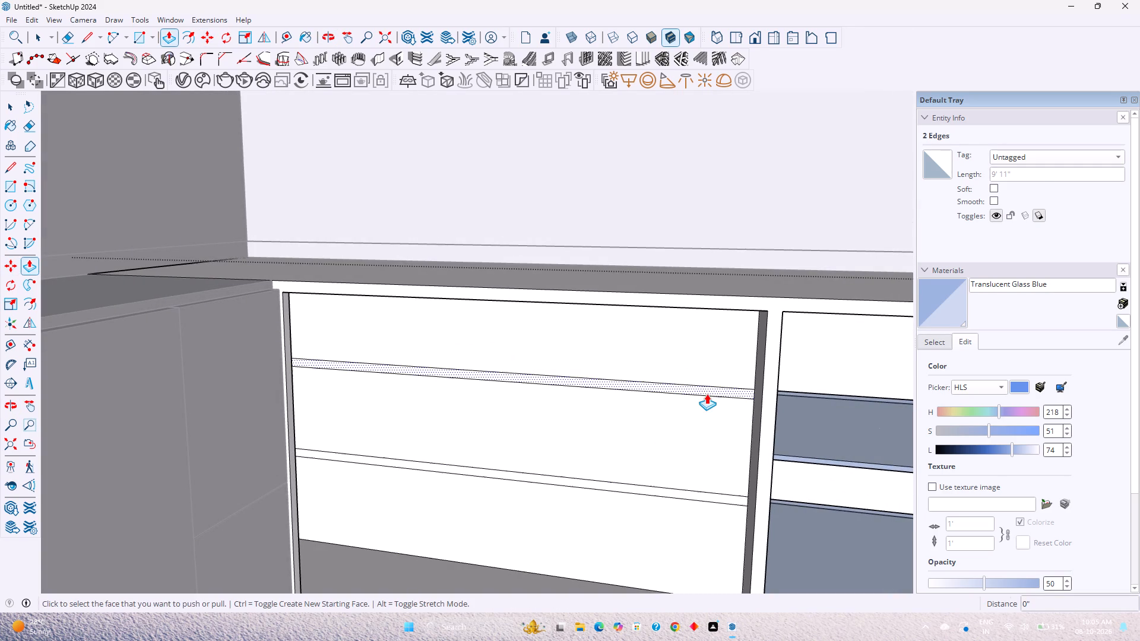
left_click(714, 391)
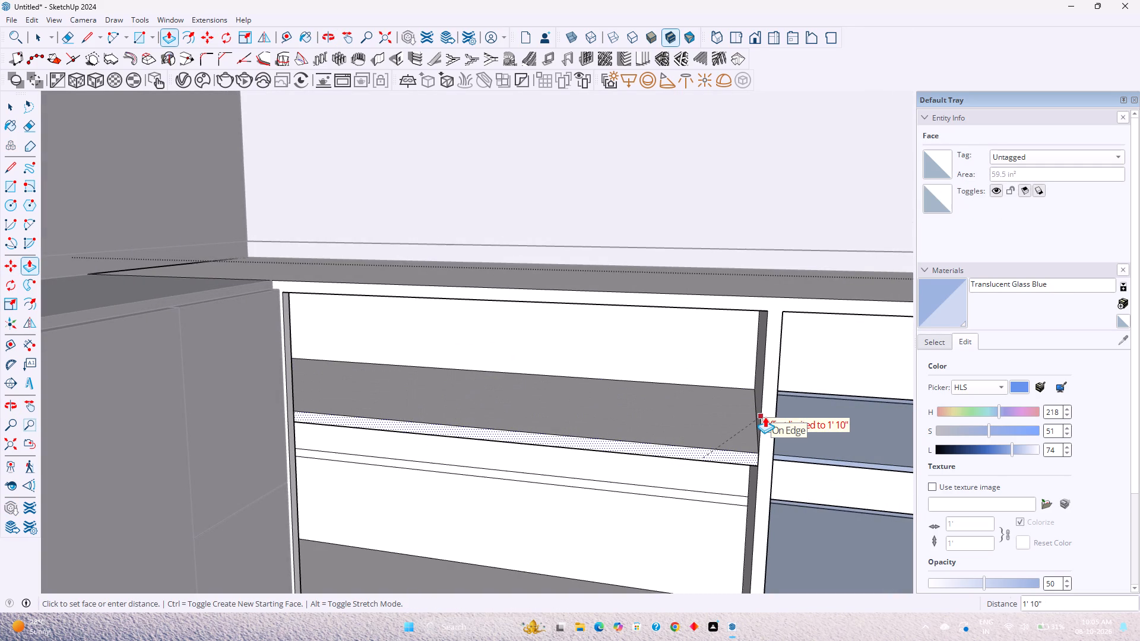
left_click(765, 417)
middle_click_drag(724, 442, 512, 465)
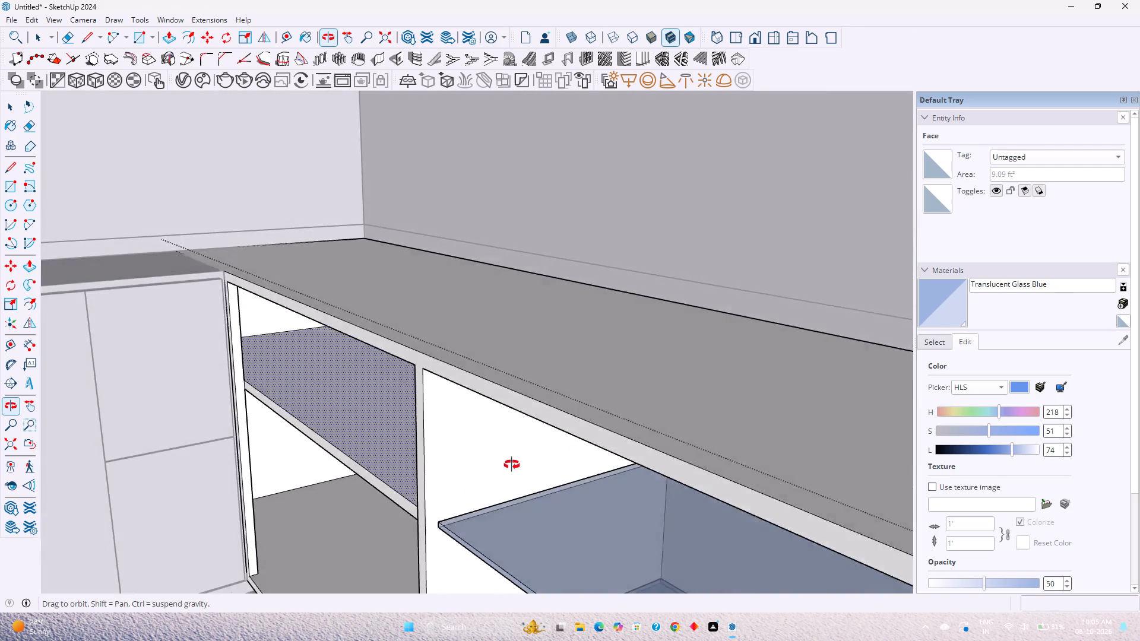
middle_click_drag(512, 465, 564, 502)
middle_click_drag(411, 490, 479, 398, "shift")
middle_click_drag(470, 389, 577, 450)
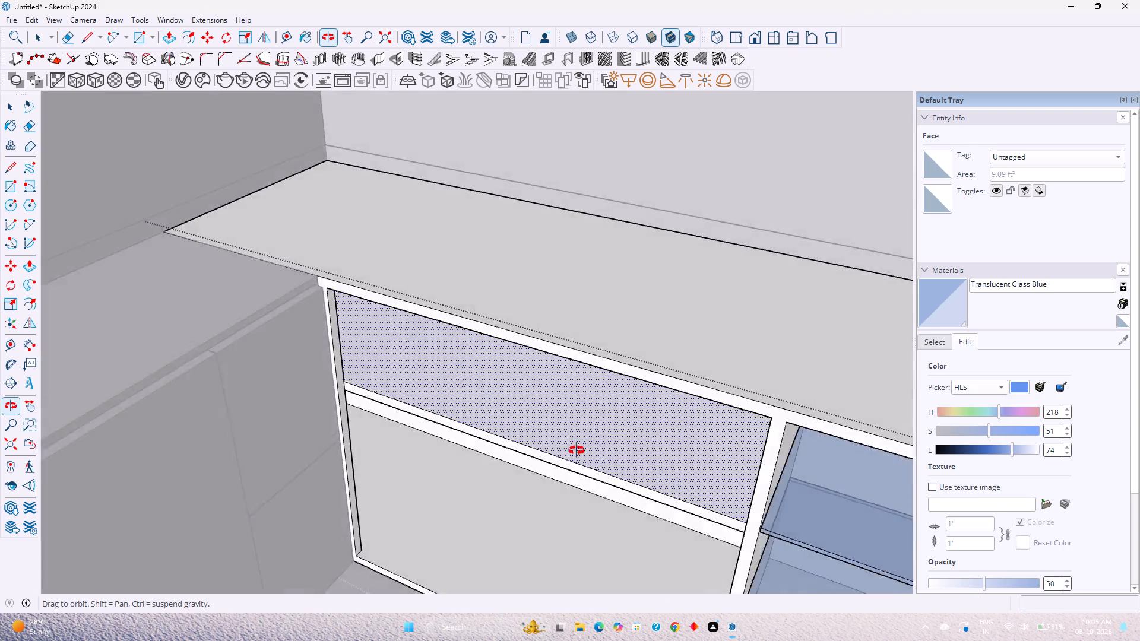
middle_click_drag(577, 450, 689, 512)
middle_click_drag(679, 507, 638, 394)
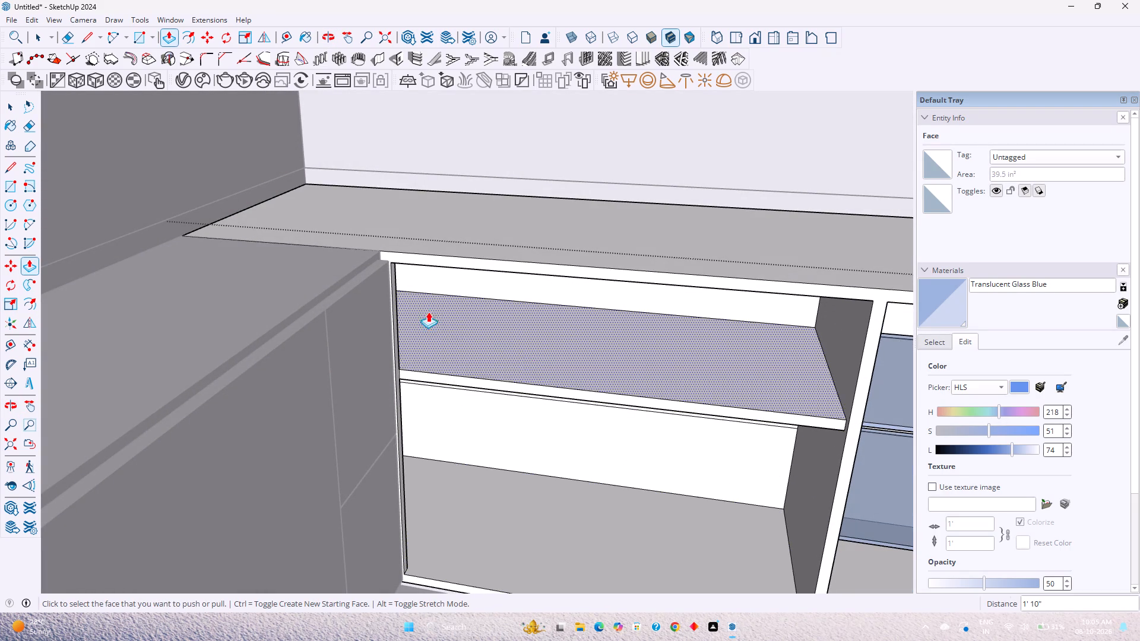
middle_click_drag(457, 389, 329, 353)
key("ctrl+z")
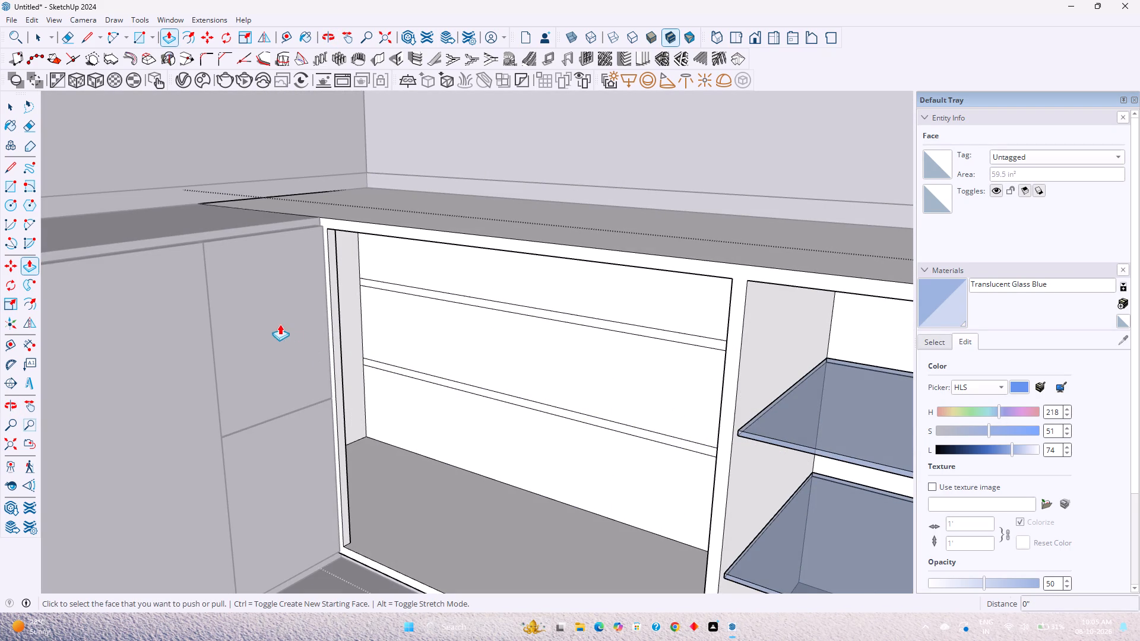
Push/pull the narrow vertical face at the front of the compartment's corner side by 1".
left_click(335, 303)
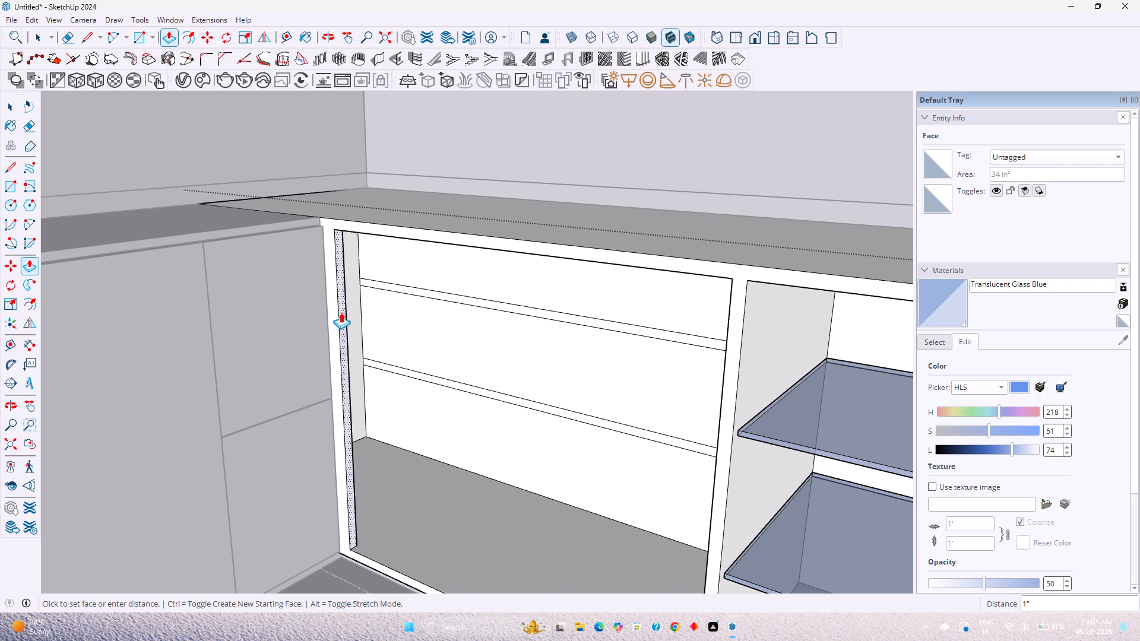
key("1")
key("Return")
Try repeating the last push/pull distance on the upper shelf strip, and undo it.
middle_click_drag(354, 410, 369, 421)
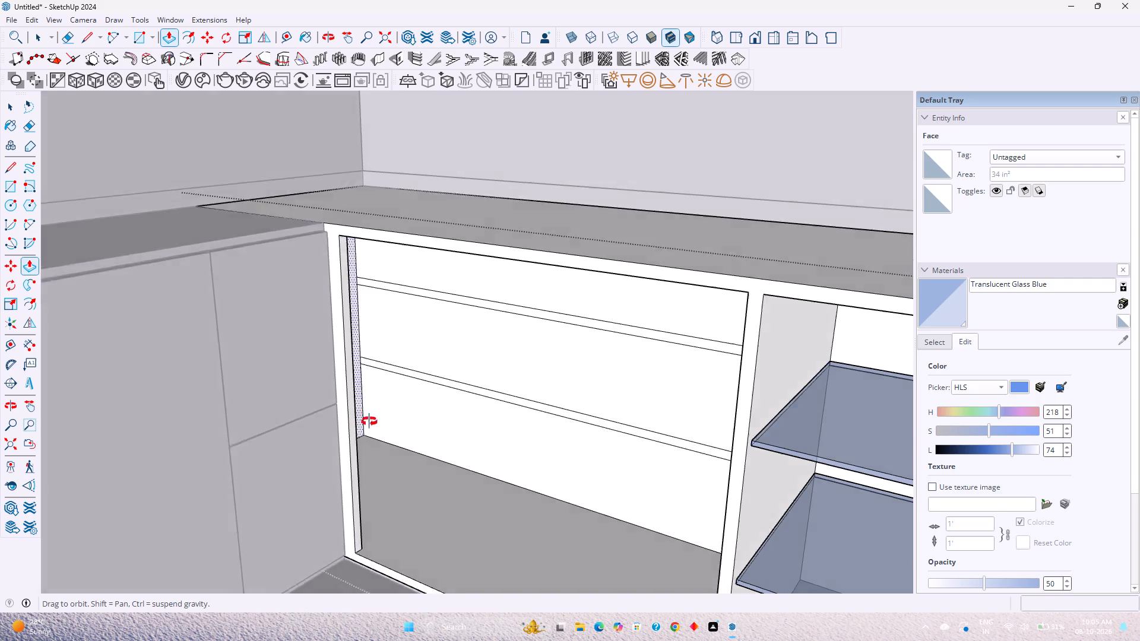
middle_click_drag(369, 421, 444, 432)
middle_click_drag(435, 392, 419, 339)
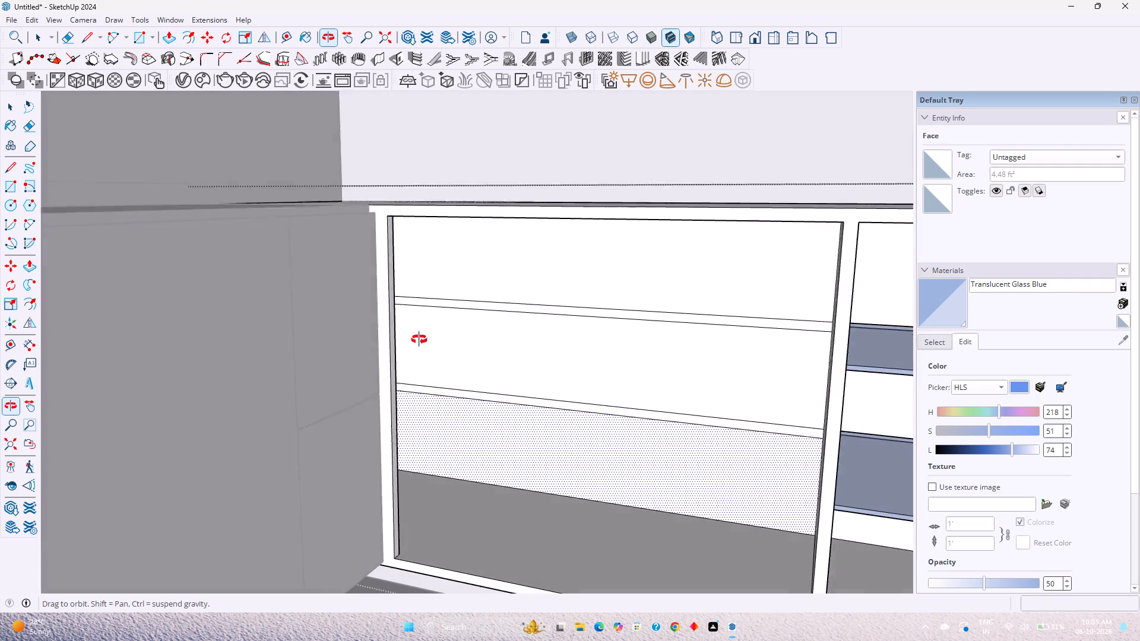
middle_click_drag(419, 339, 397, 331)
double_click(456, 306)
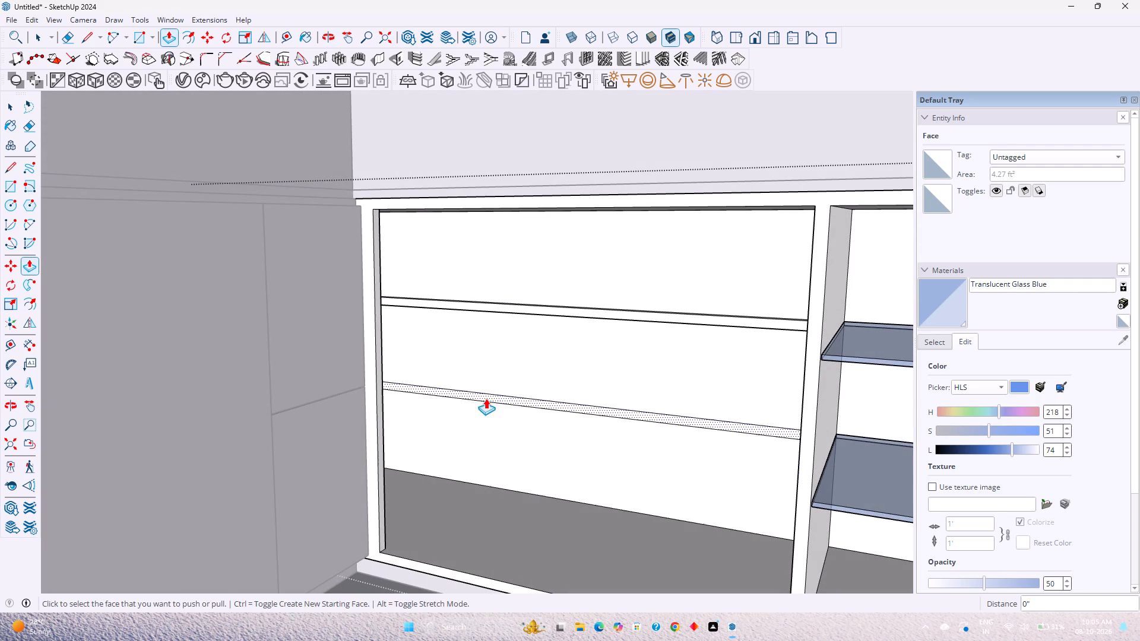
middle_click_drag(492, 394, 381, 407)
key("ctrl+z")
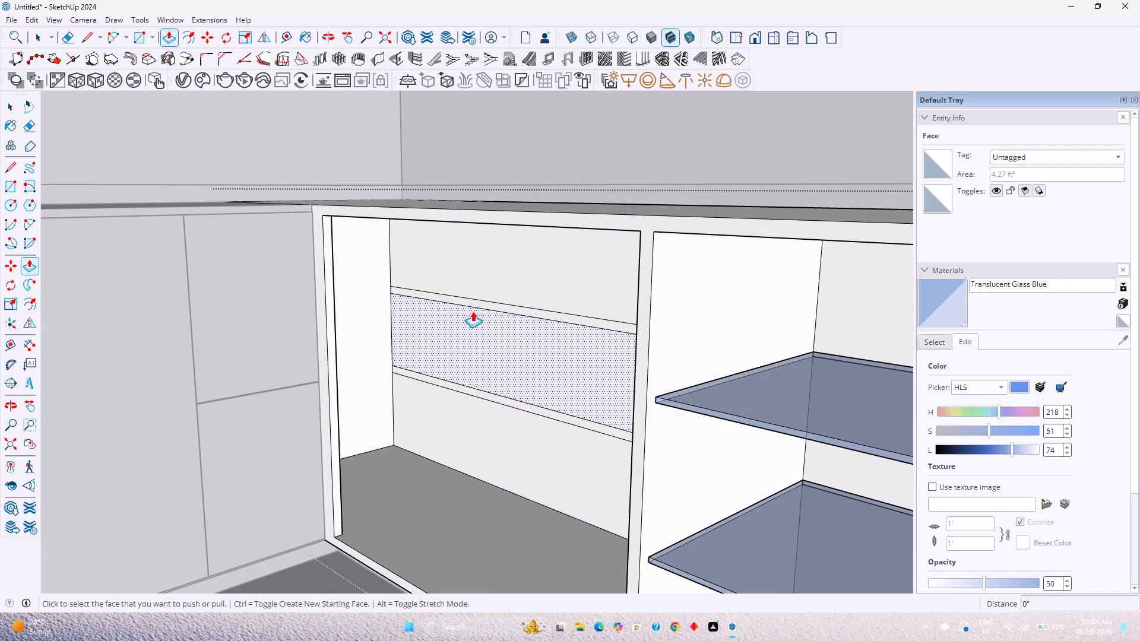
Extrude the upper and lower shelf strips 1' 10" from the compartment's back to form two shelves.
left_click(477, 303)
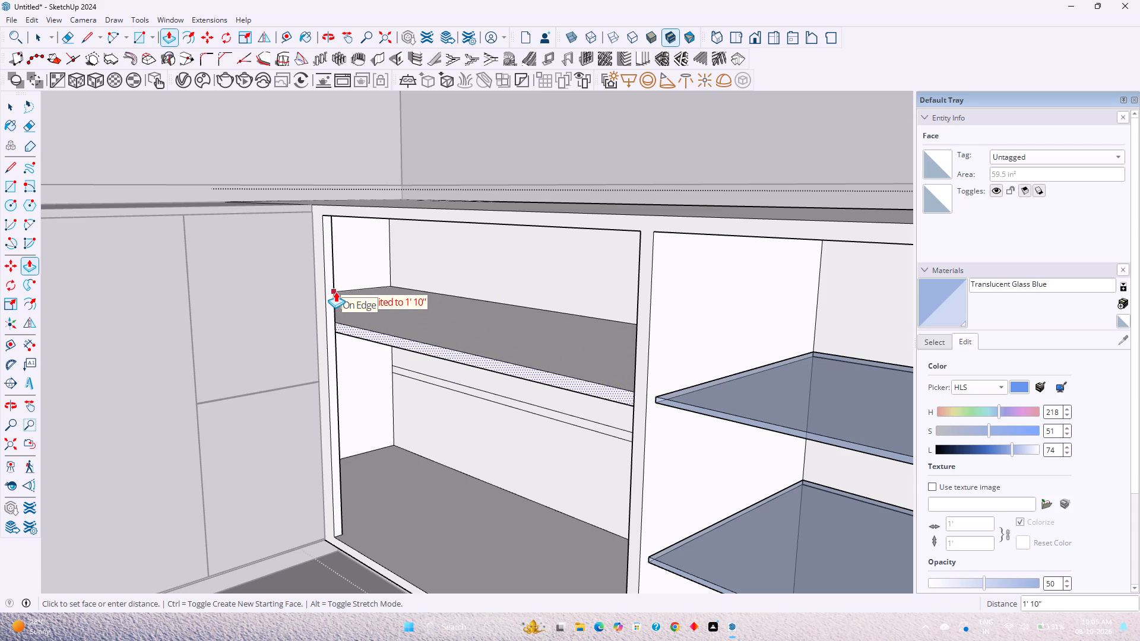
left_click(335, 291)
double_click(463, 388)
key("space")
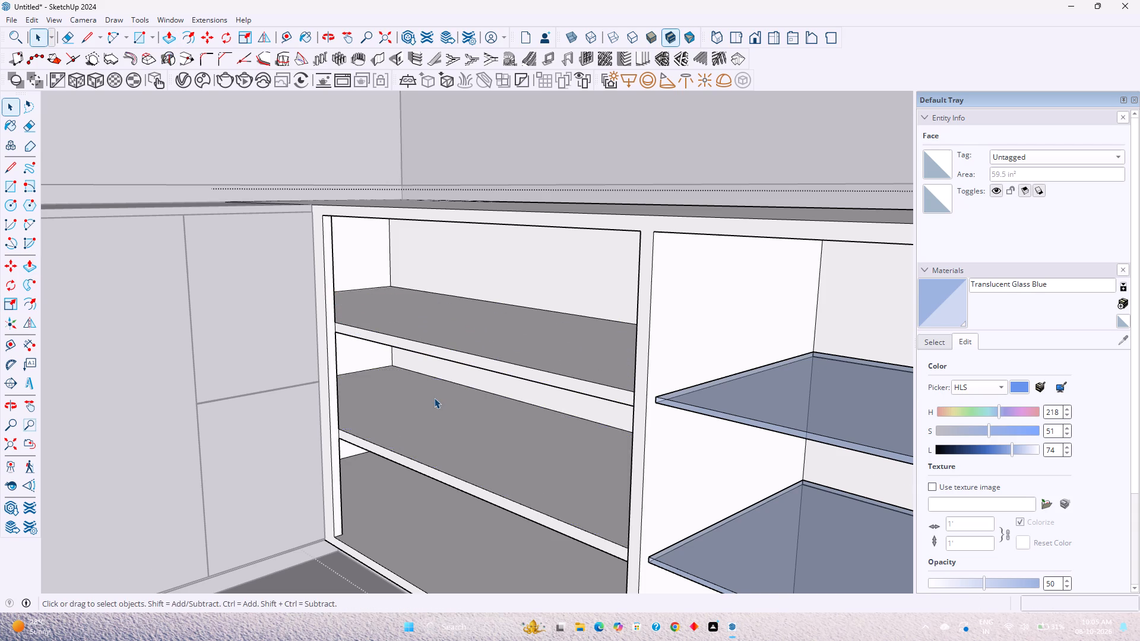
Close the cabinet carcass group.
scroll(434, 398, "down", 3)
middle_click_drag(434, 398, 557, 446)
scroll(561, 442, "down", 2)
middle_click_drag(561, 442, 407, 351, "shift")
scroll(407, 351, "down", 2, "shift")
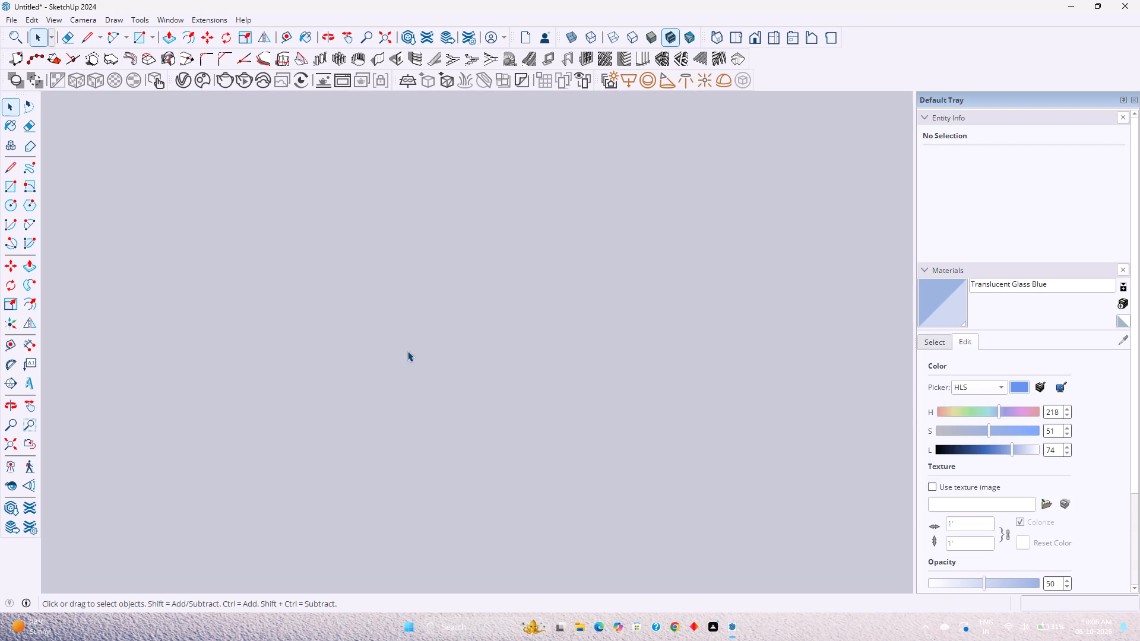
left_click(9, 452)
middle_click_drag(258, 456, 31, 420)
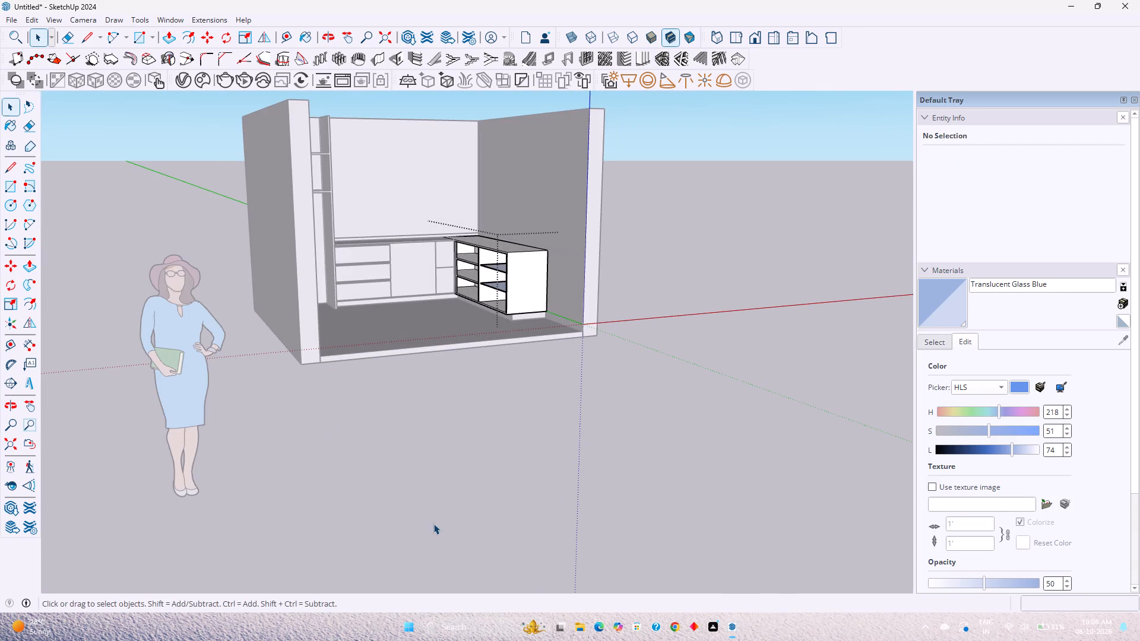
key("space")
left_click(458, 532)
Draw a 3' 2 1/2" by 2' 10" rectangle over the front opening of the compartment with the solid shelves.
scroll(536, 199, "up", 8)
middle_click_drag(448, 331, 478, 400, "shift")
middle_click_drag(477, 402, 474, 402)
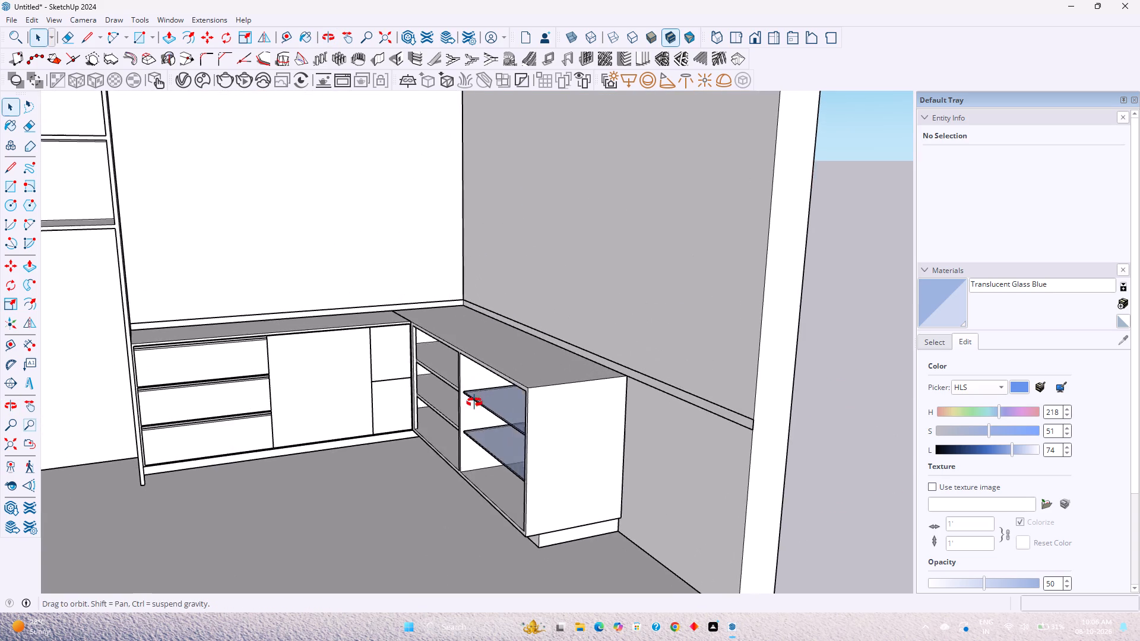
middle_click_drag(474, 402, 472, 381)
scroll(467, 364, "up", 6)
middle_click_drag(433, 354, 531, 379)
scroll(413, 326, "up", 3)
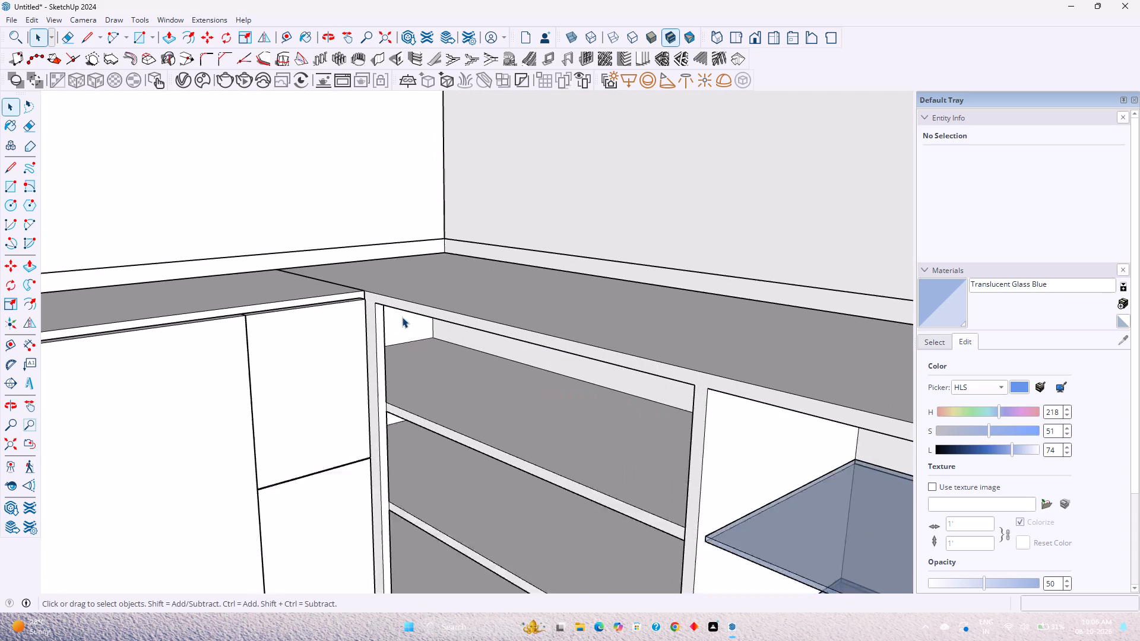
scroll(402, 317, "up", 2)
scroll(398, 313, "down", 2)
middle_click_drag(398, 313, 334, 240, "shift")
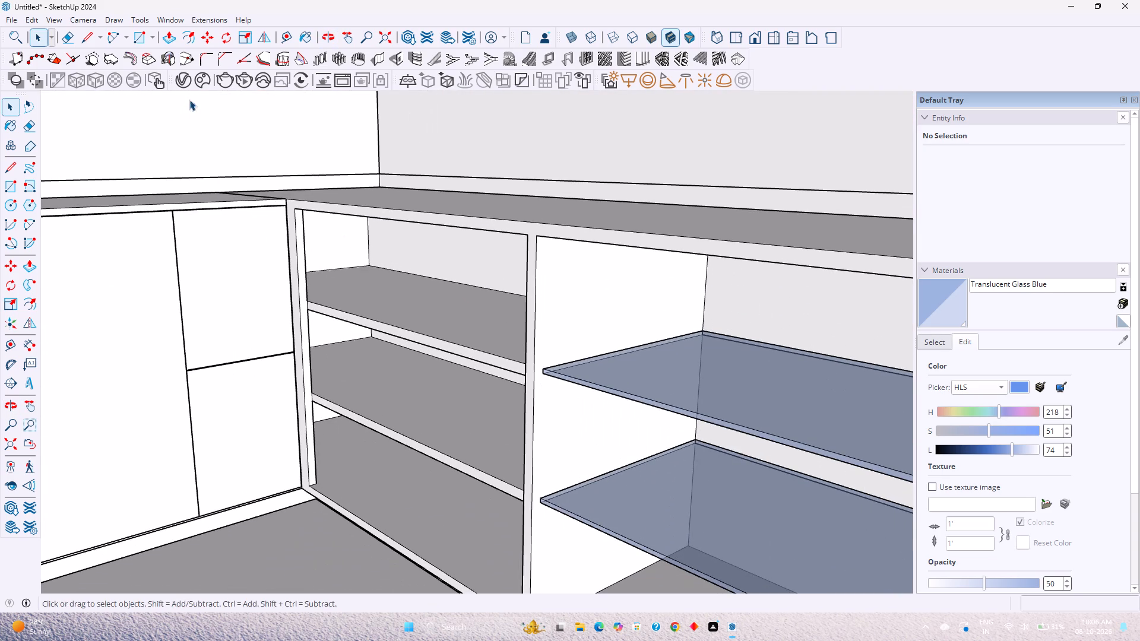
left_click(137, 32)
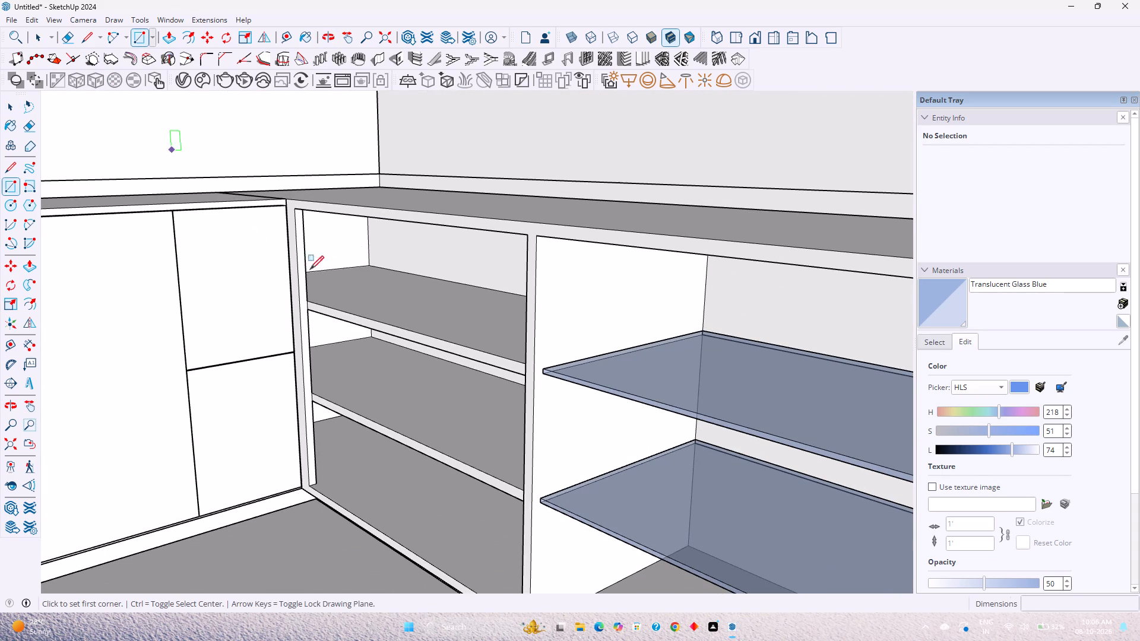
left_click(293, 207)
scroll(387, 409, "down", 2)
middle_click_drag(387, 409, 451, 423)
middle_click_drag(453, 434, 378, 284, "shift")
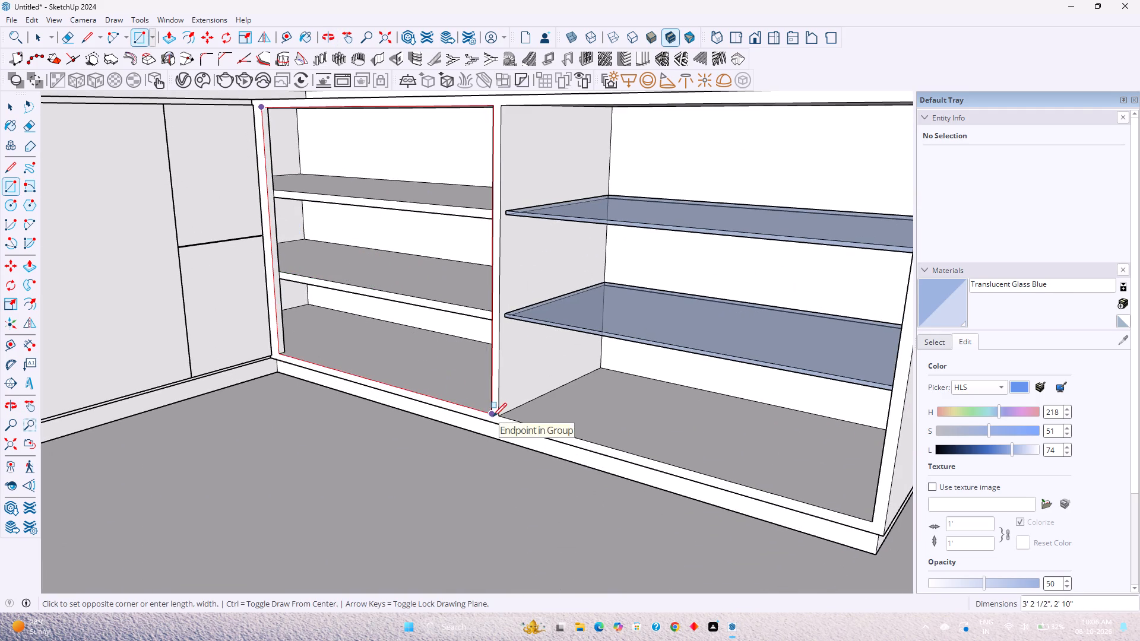
left_click(493, 417)
Make a group from the new rectangular face and its edges.
key("space")
double_click(405, 343)
right_click(405, 343)
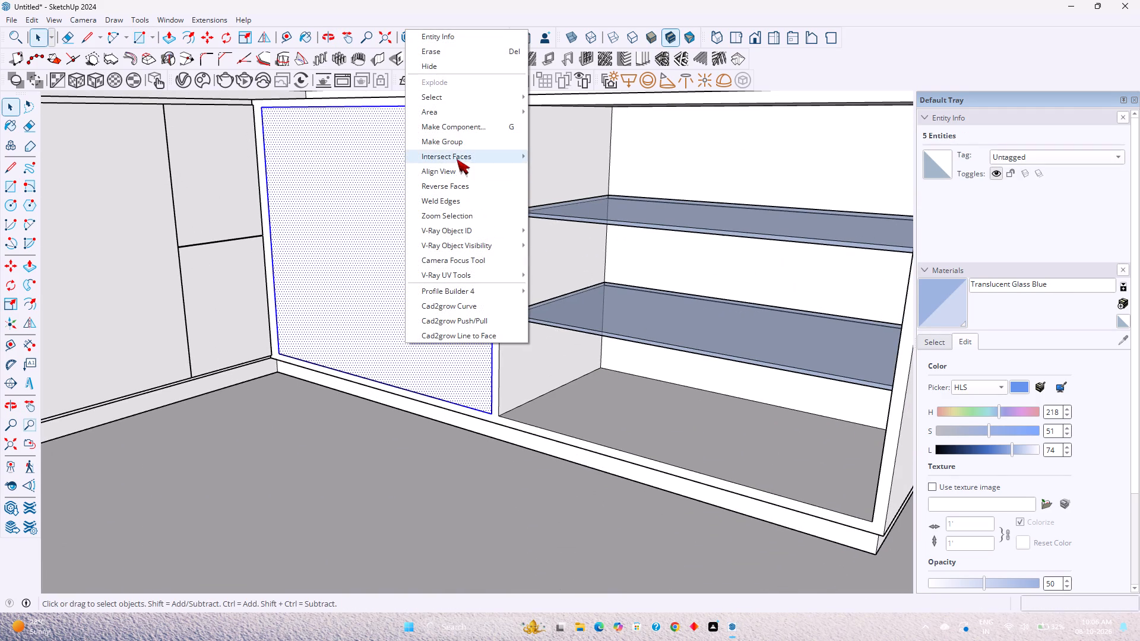
left_click(448, 138)
Open the rectangle's group and push/pull its face 1" outward to form a door panel.
double_click(398, 195)
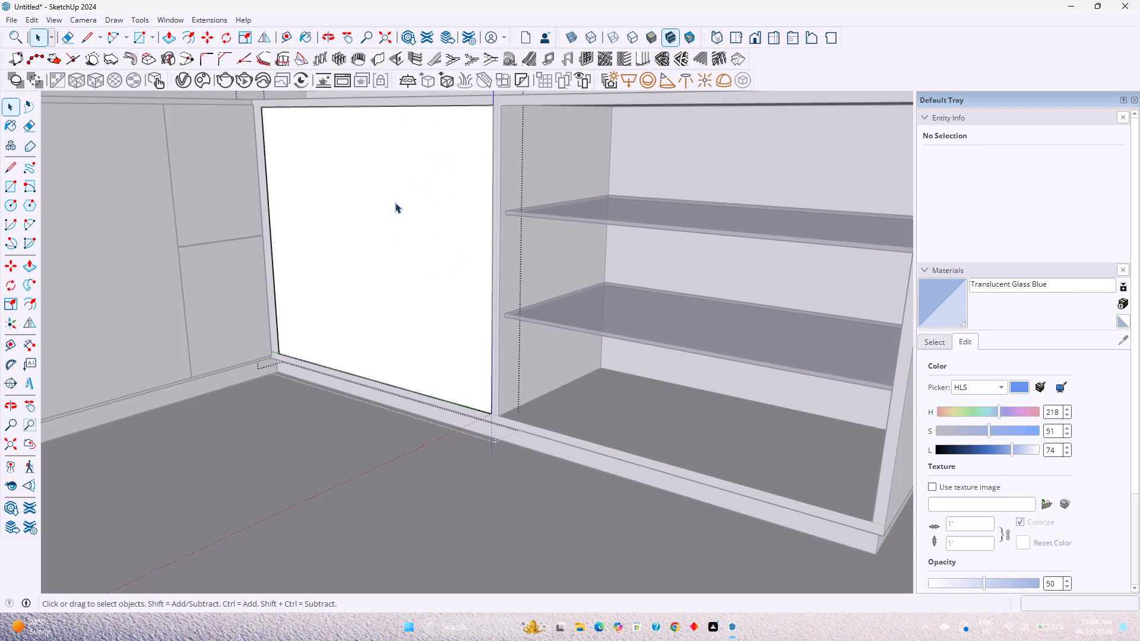
key("p")
left_click(395, 202)
key("1")
key("Return")
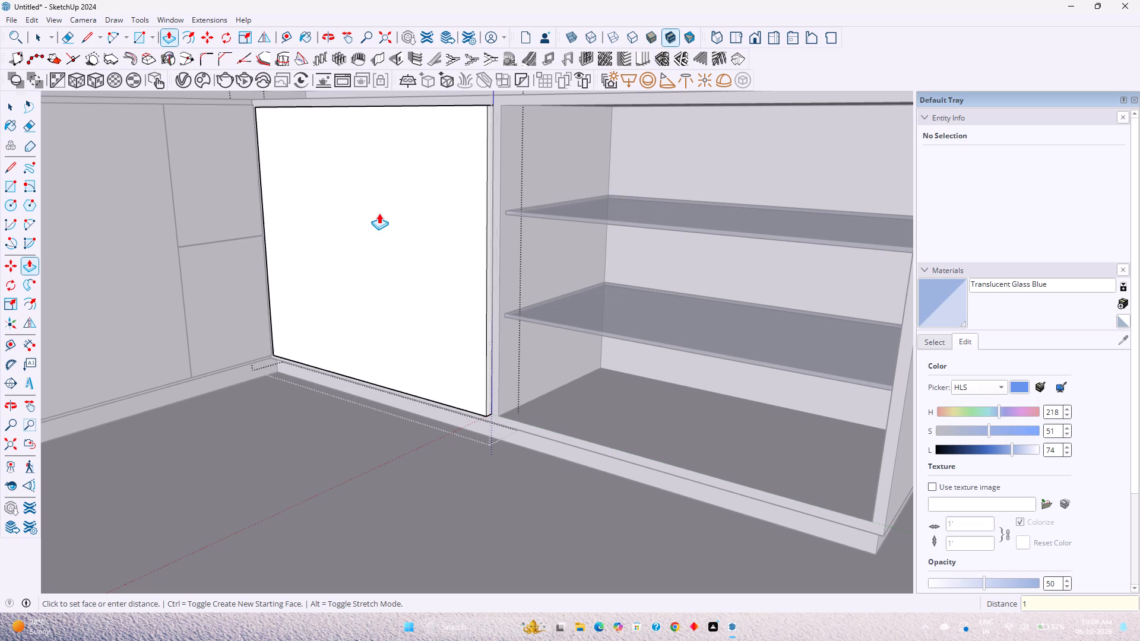
Push/pull the door panel's top face upward about 5/16", in line with the neighbouring cabinet front.
middle_click_drag(321, 160, 341, 362)
scroll(217, 164, "up", 4)
scroll(220, 215, "up", 5)
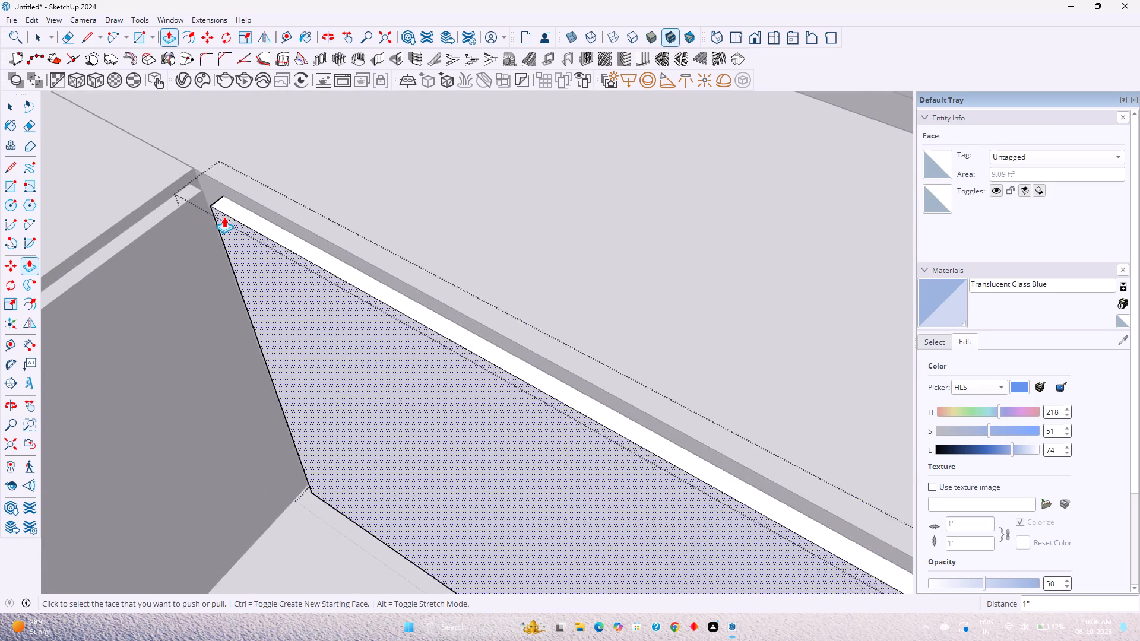
scroll(224, 217, "up", 1)
left_click(230, 209)
left_click(185, 191)
Repeat the 5/16" push/pull on the door panel's vertical edge face at the cabinet corner.
middle_click_drag(226, 272, 319, 146)
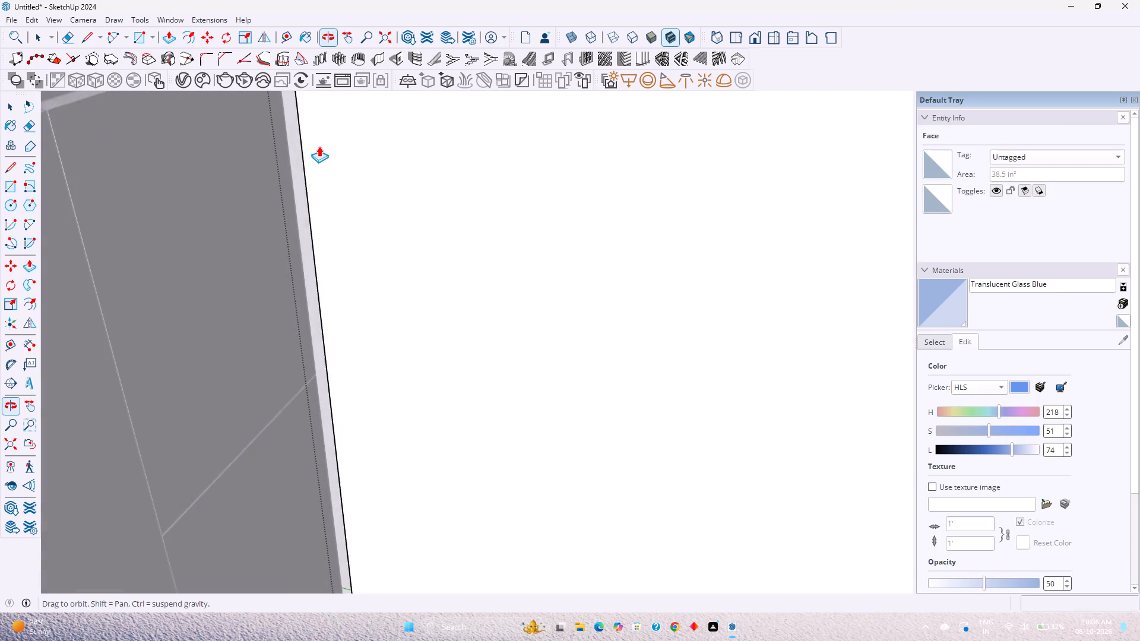
middle_click_drag(319, 146, 319, 147)
scroll(319, 146, "down", 10)
scroll(292, 112, "up", 8)
middle_click_drag(300, 113, 493, 217)
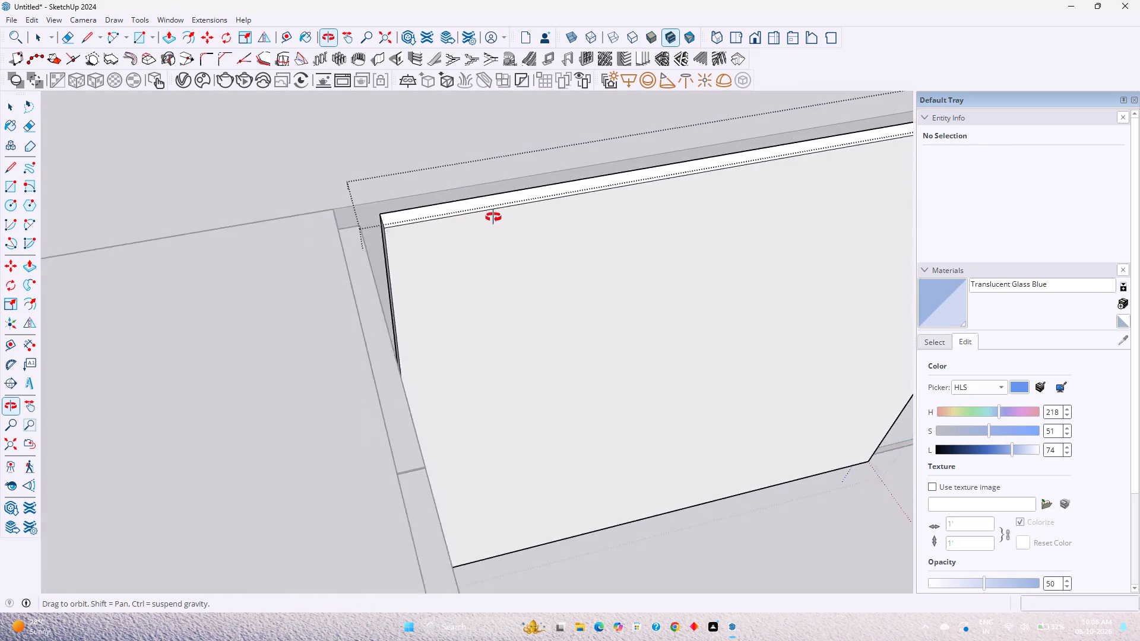
middle_click_drag(493, 217, 541, 306)
scroll(408, 358, "up", 6)
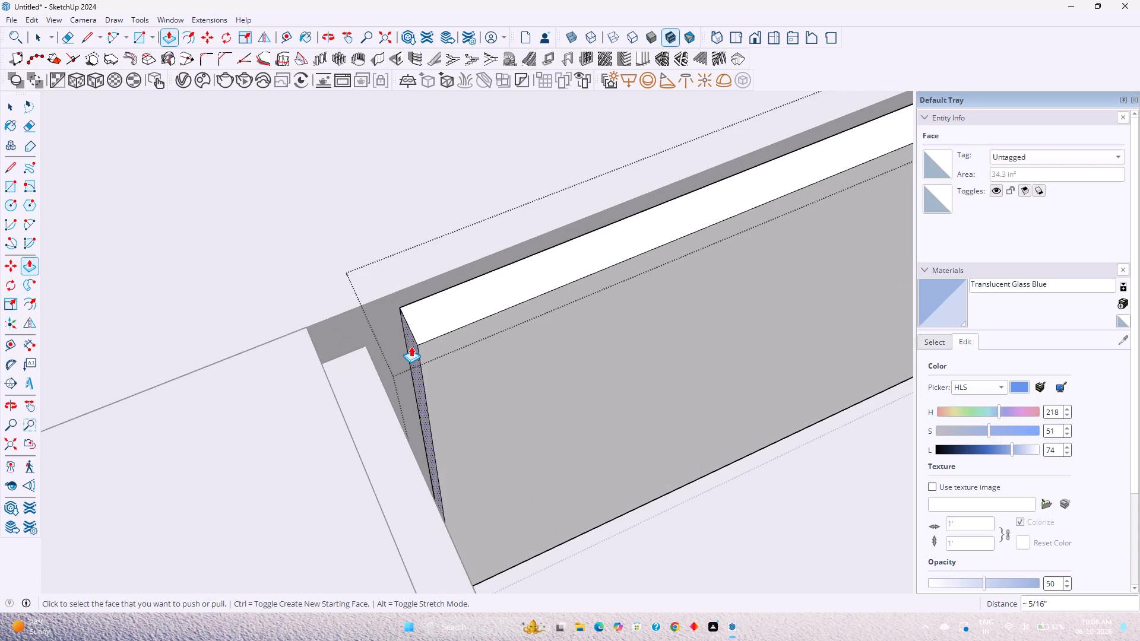
double_click(412, 346)
Repeat the 5/16" push/pull on the door panel's vertical edge face beside the glass-shelf compartment.
scroll(431, 353, "down", 1)
middle_click_drag(431, 353, 276, 223)
scroll(275, 222, "down", 4)
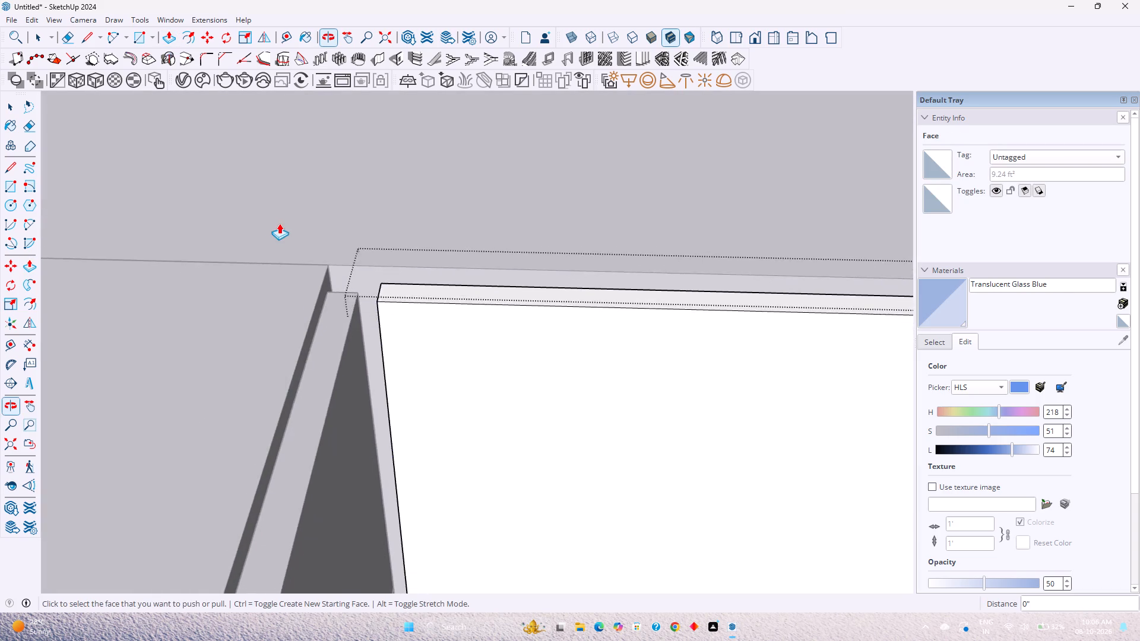
scroll(279, 223, "down", 10)
middle_click_drag(459, 373, 223, 299)
scroll(568, 357, "up", 5)
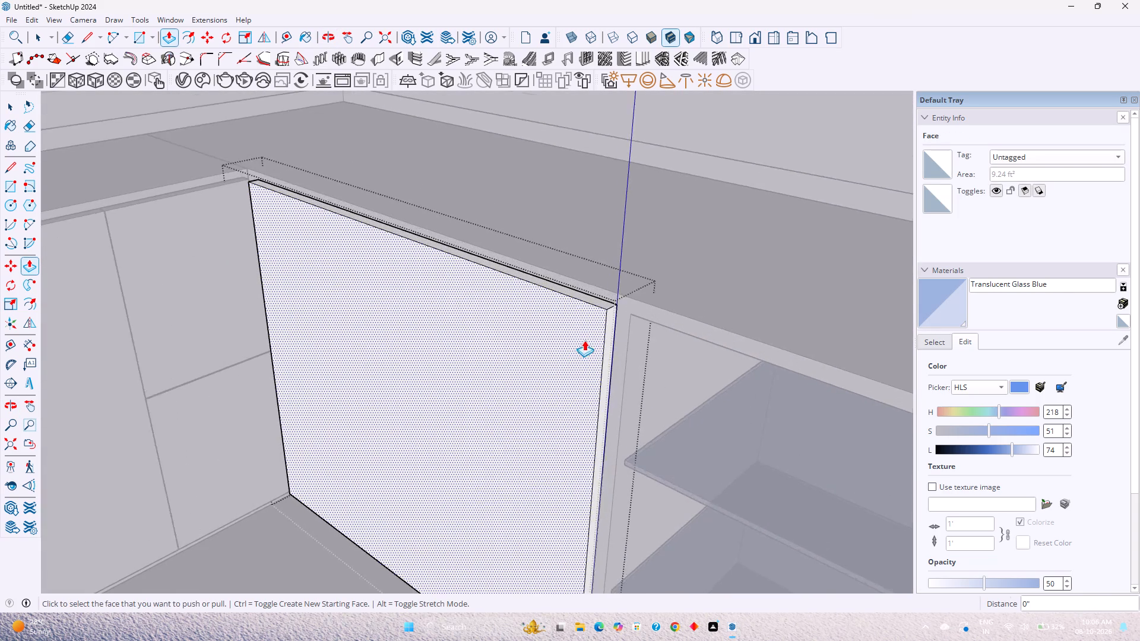
scroll(584, 340, "up", 6)
double_click(635, 307)
scroll(555, 337, "down", 7)
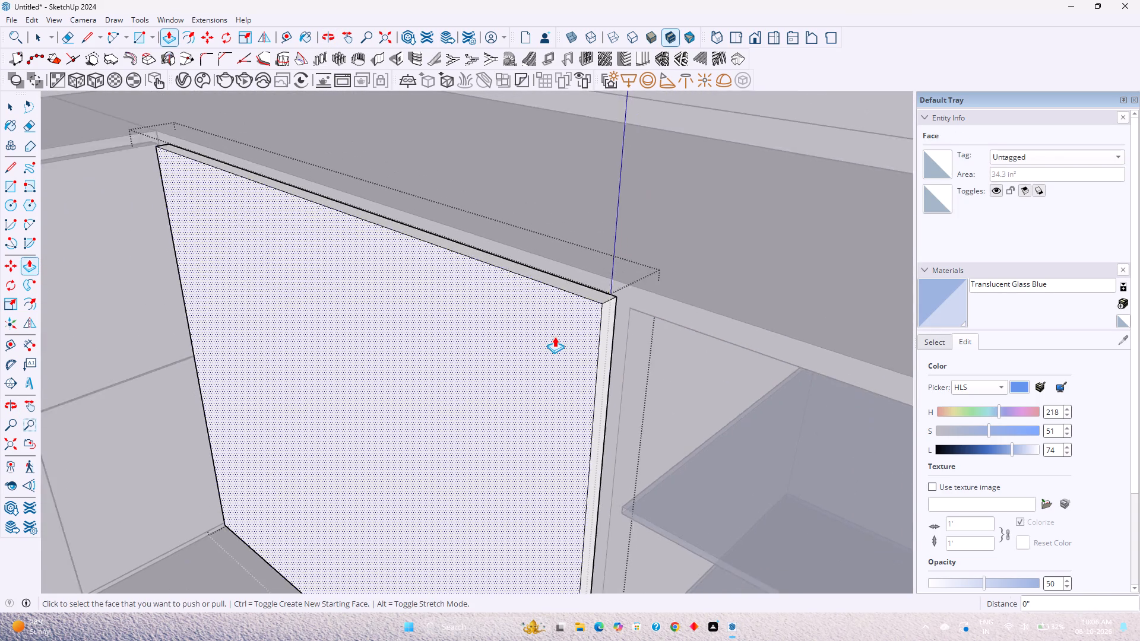
Push/pull the door panel's bottom face down to line up with the lower edge of the neighbouring cabinet front.
scroll(555, 337, "down", 4)
middle_click_drag(450, 394, 518, 239, "shift")
scroll(441, 440, "up", 6)
middle_click_drag(442, 441, 462, 289)
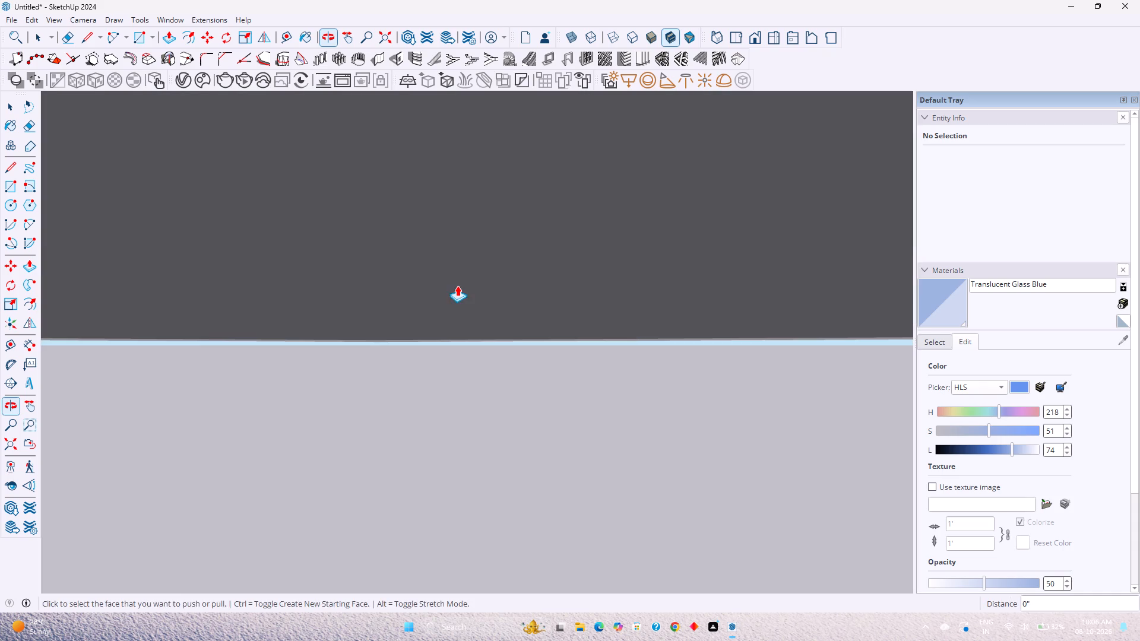
left_click(9, 450)
middle_click_drag(291, 328, 294, 399, "shift")
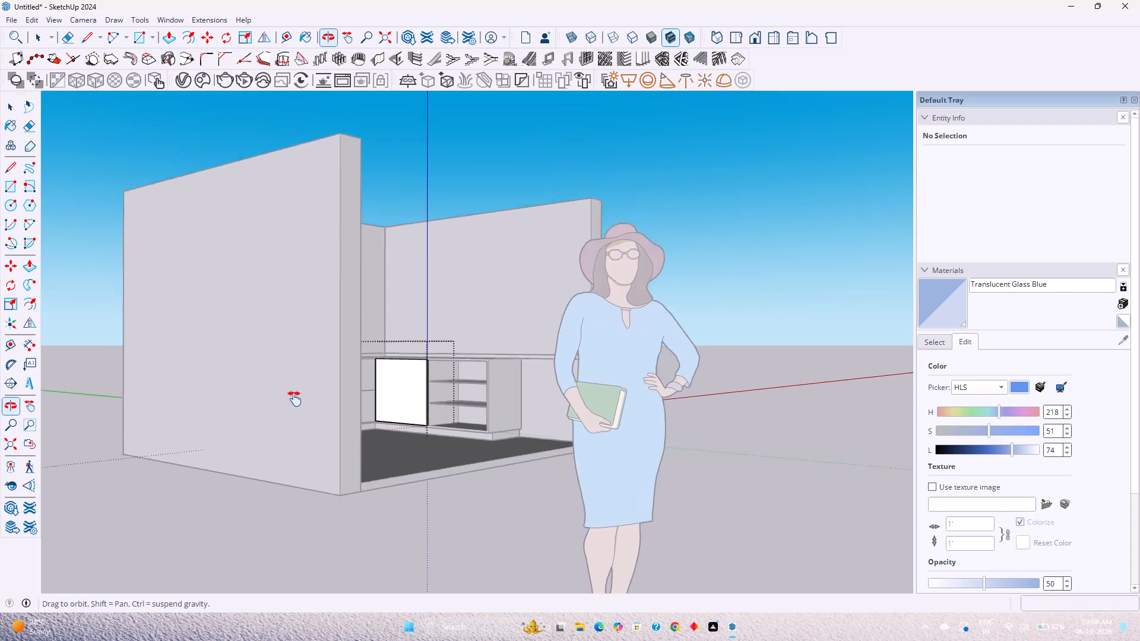
middle_click_drag(294, 399, 294, 407, "shift")
scroll(416, 490, "up", 20)
scroll(416, 490, "up", 1)
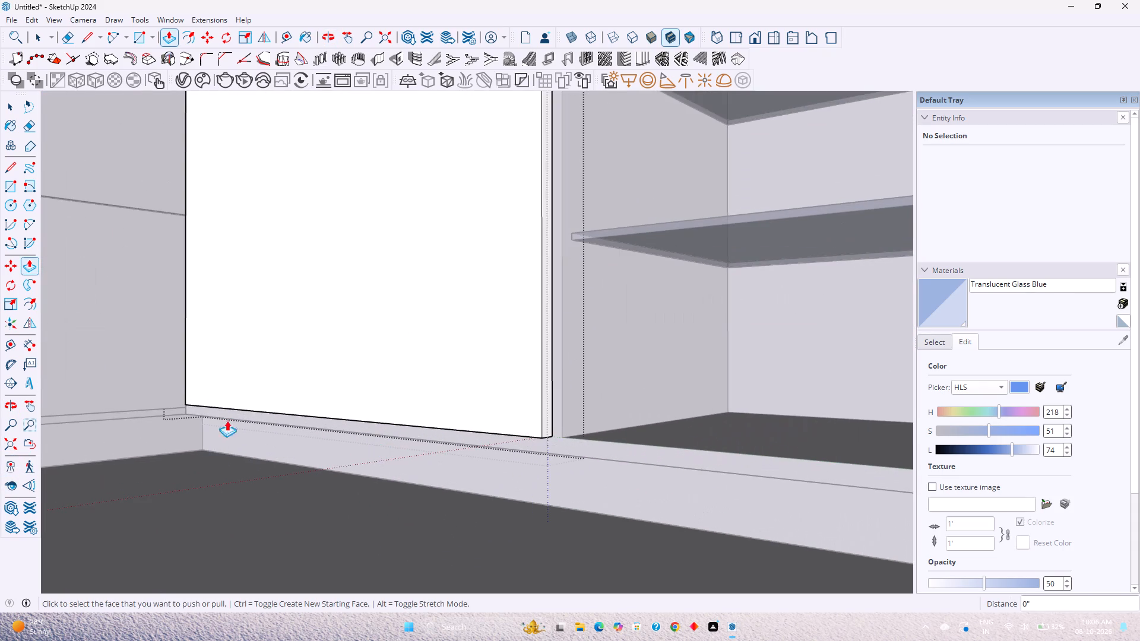
scroll(173, 401, "up", 8)
middle_click_drag(199, 433, 213, 390)
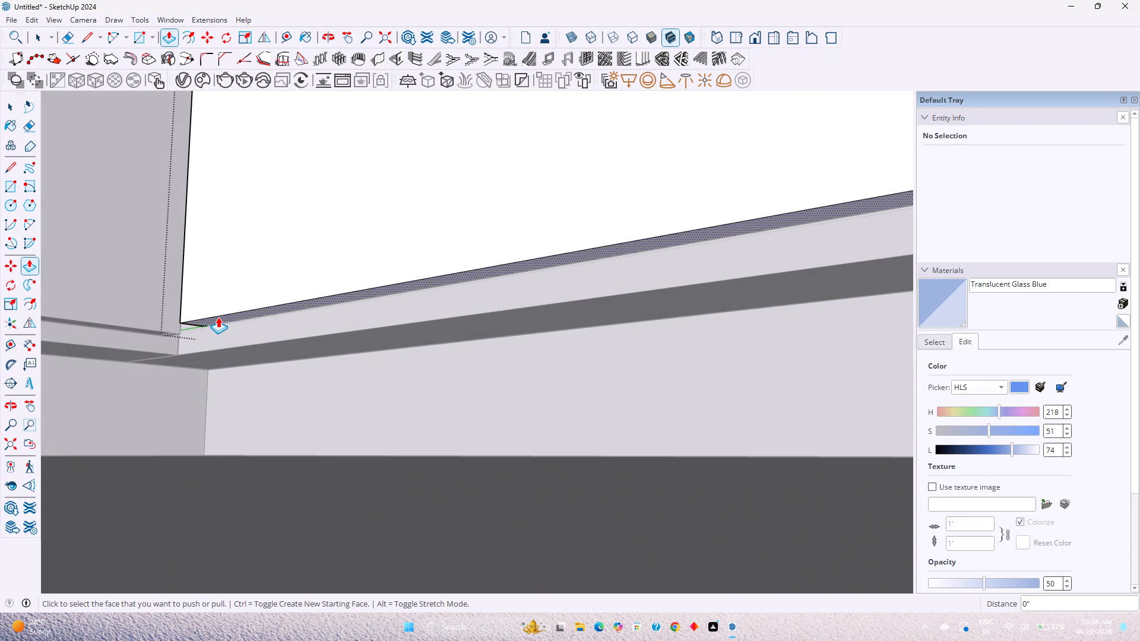
left_click(218, 319)
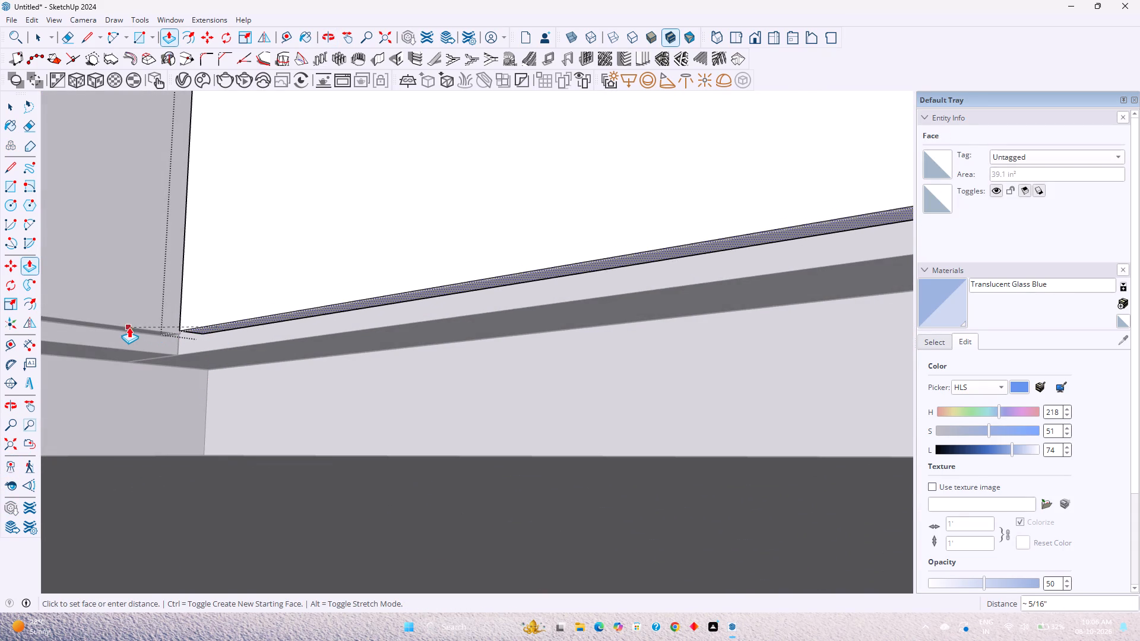
scroll(106, 325, "up", 11)
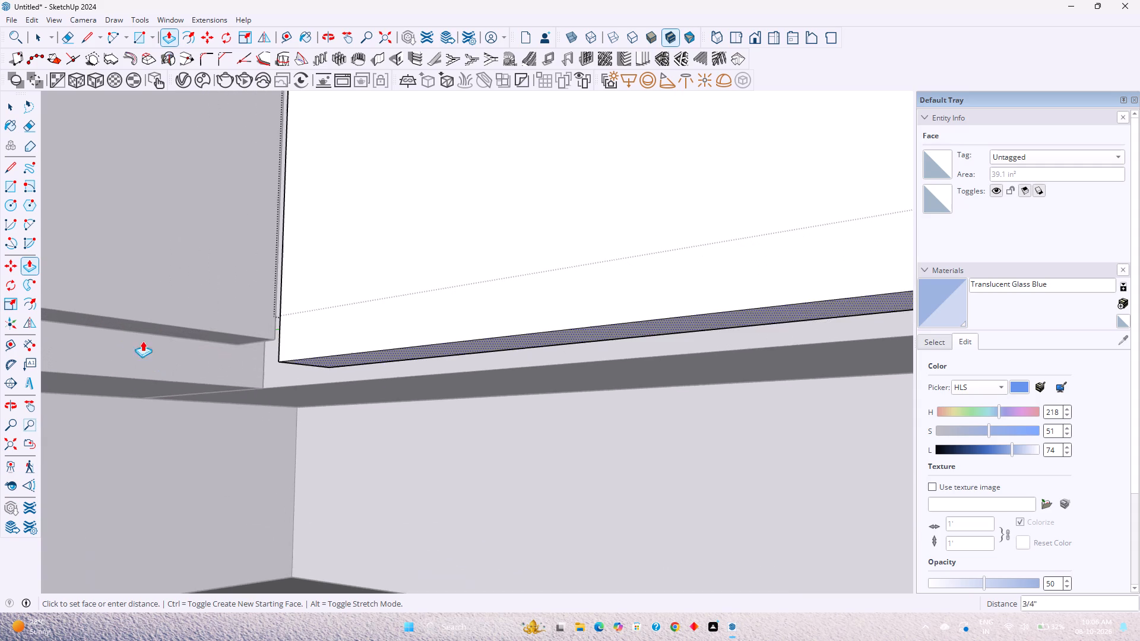
left_click(271, 336)
key("space")
Close the door panel group.
scroll(216, 385, "down", 6)
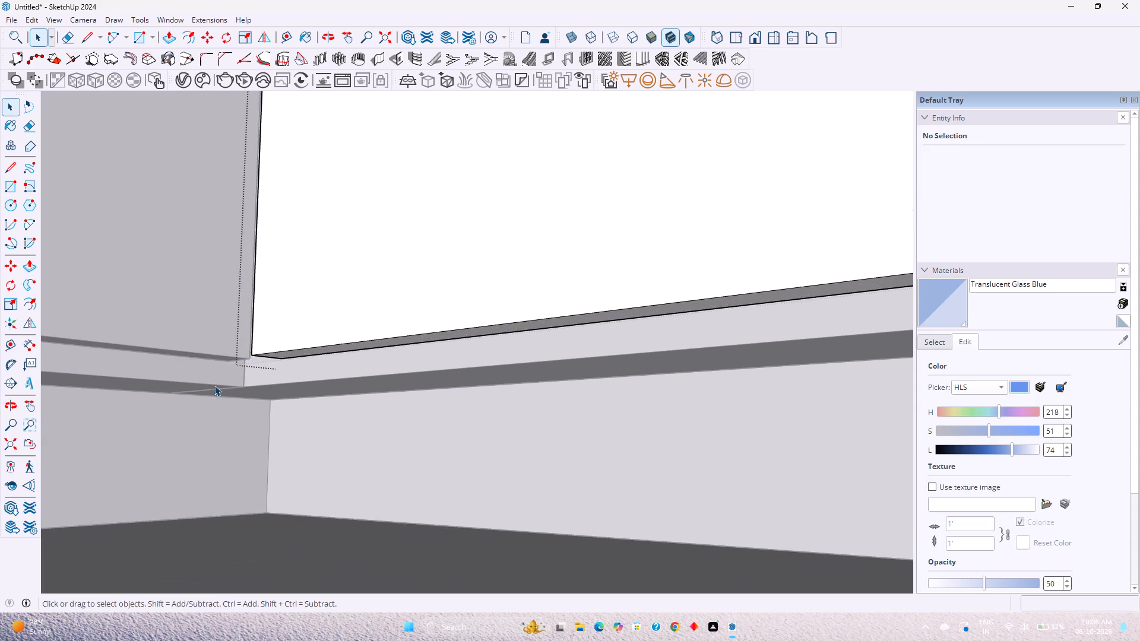
scroll(214, 385, "down", 4)
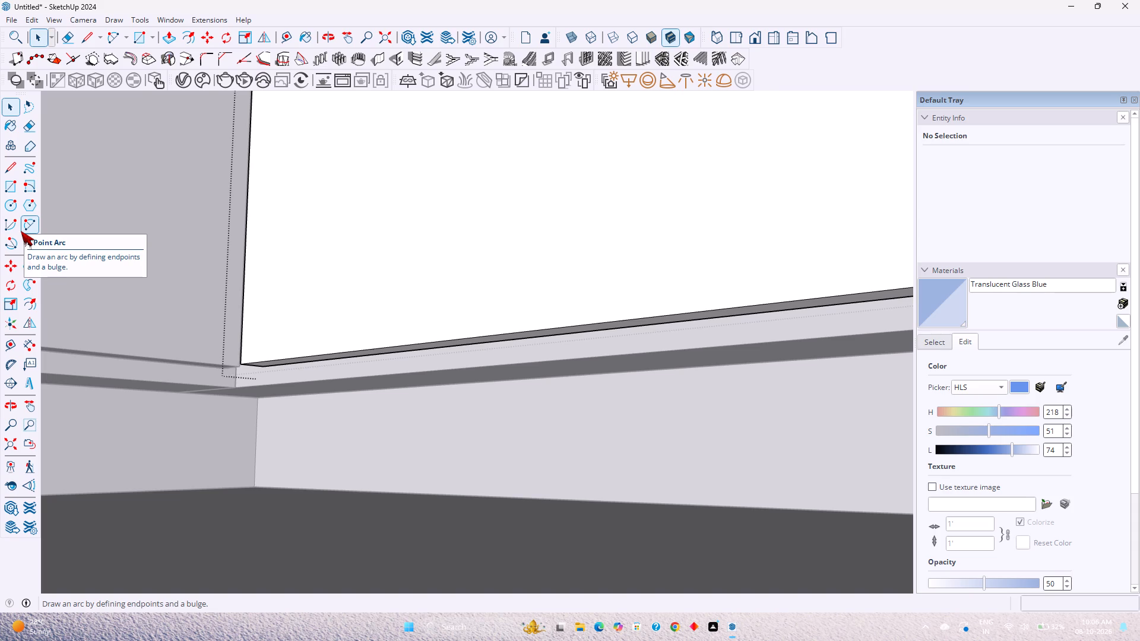
left_click(2, 443)
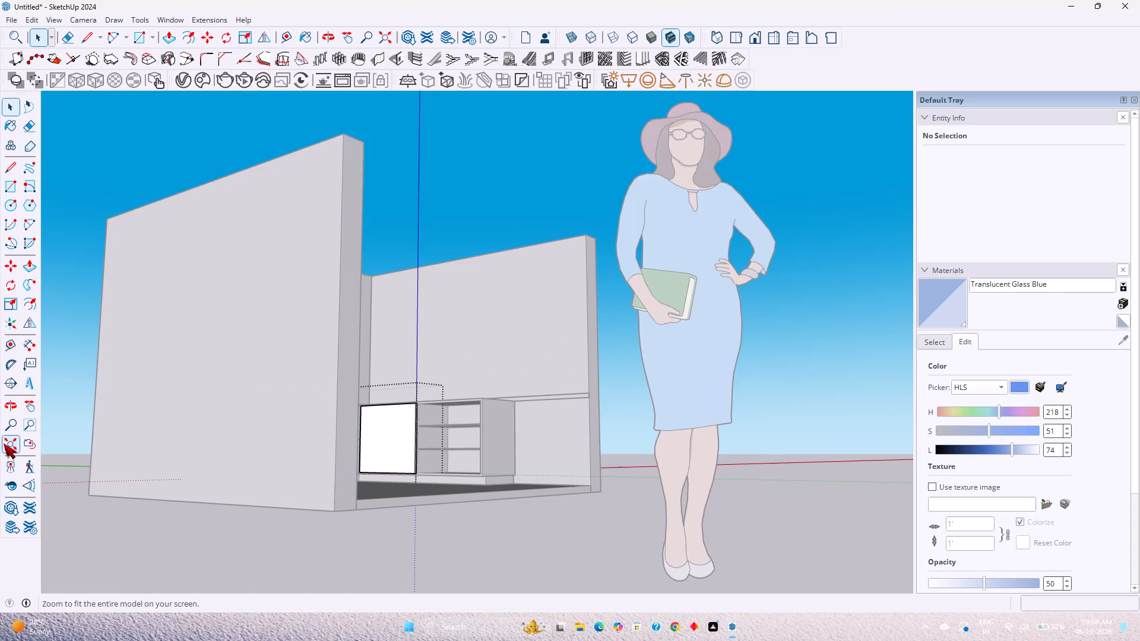
scroll(4, 443, "down", 1)
key("space")
left_click(441, 568)
Examine the corner cabinet's new door, the open glass-shelf compartment and the tall shelving unit from several angles.
scroll(542, 507, "down", 1)
middle_click_drag(542, 507, 399, 592)
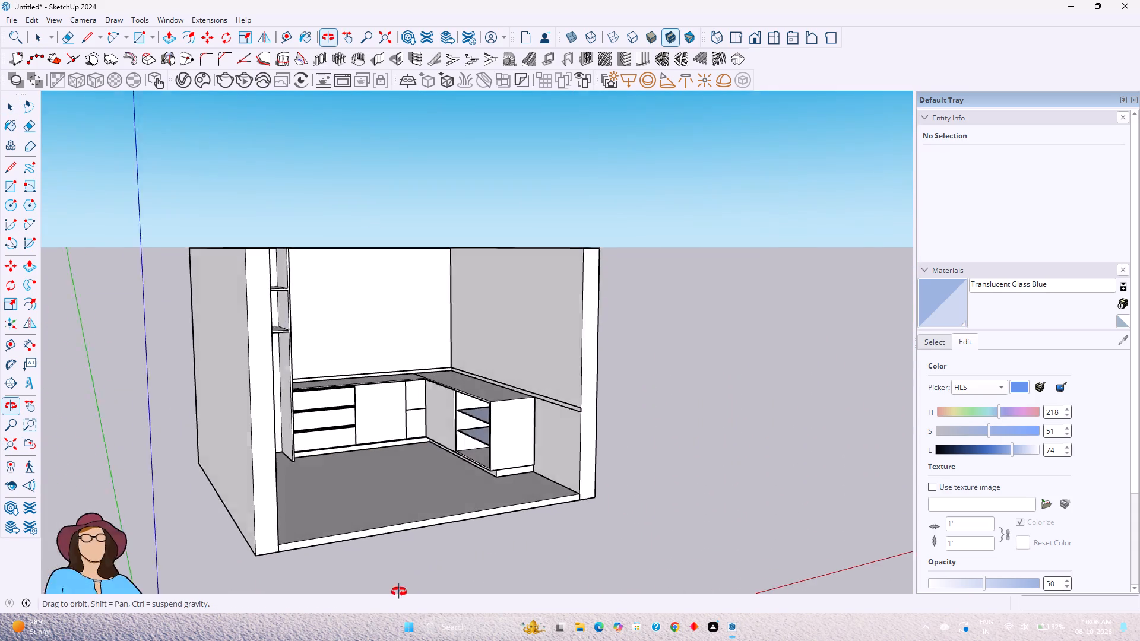
middle_click_drag(399, 592, 398, 592)
scroll(448, 465, "up", 6)
middle_click_drag(453, 465, 560, 491)
scroll(558, 493, "up", 4)
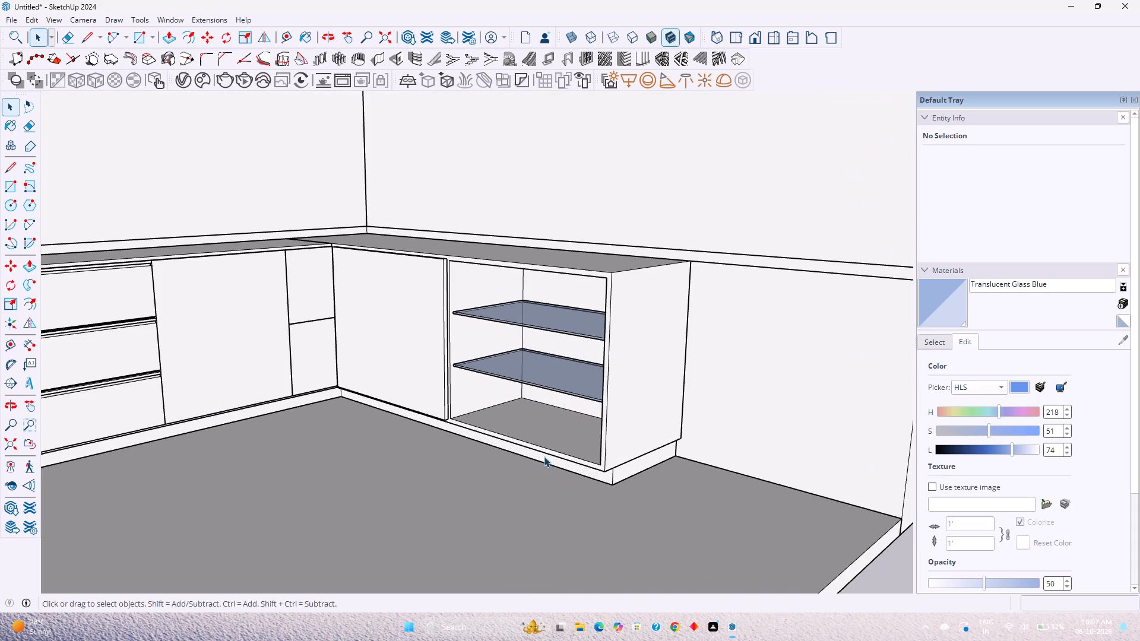
scroll(531, 390, "up", 3)
middle_click_drag(531, 388, 501, 477)
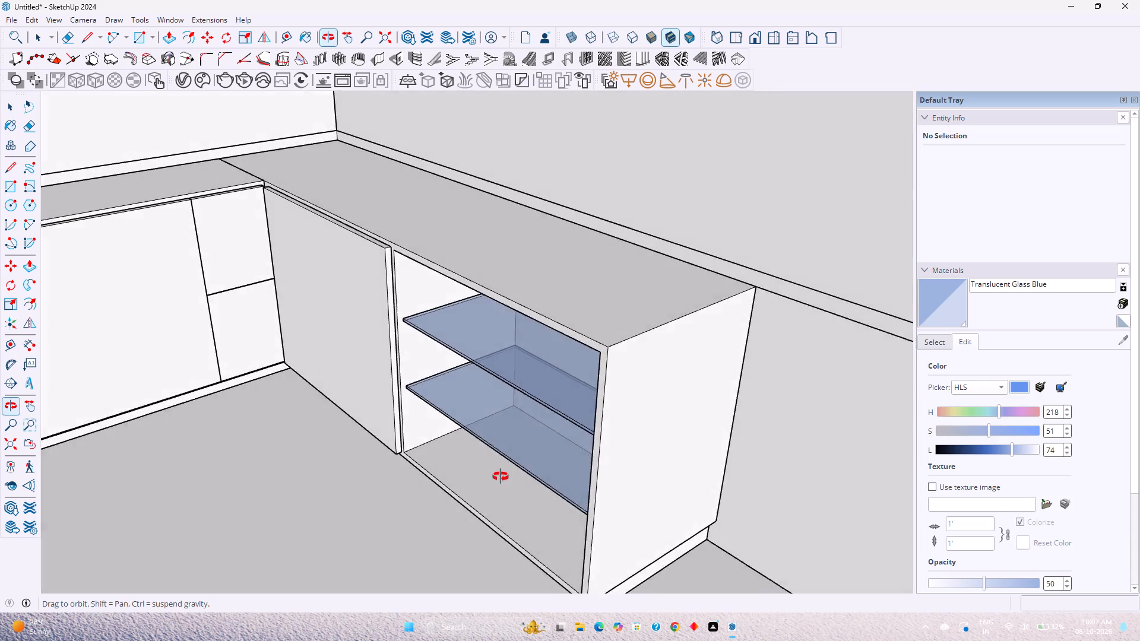
middle_click_drag(501, 477, 537, 484)
scroll(401, 409, "down", 5)
middle_click_drag(401, 423, 386, 349)
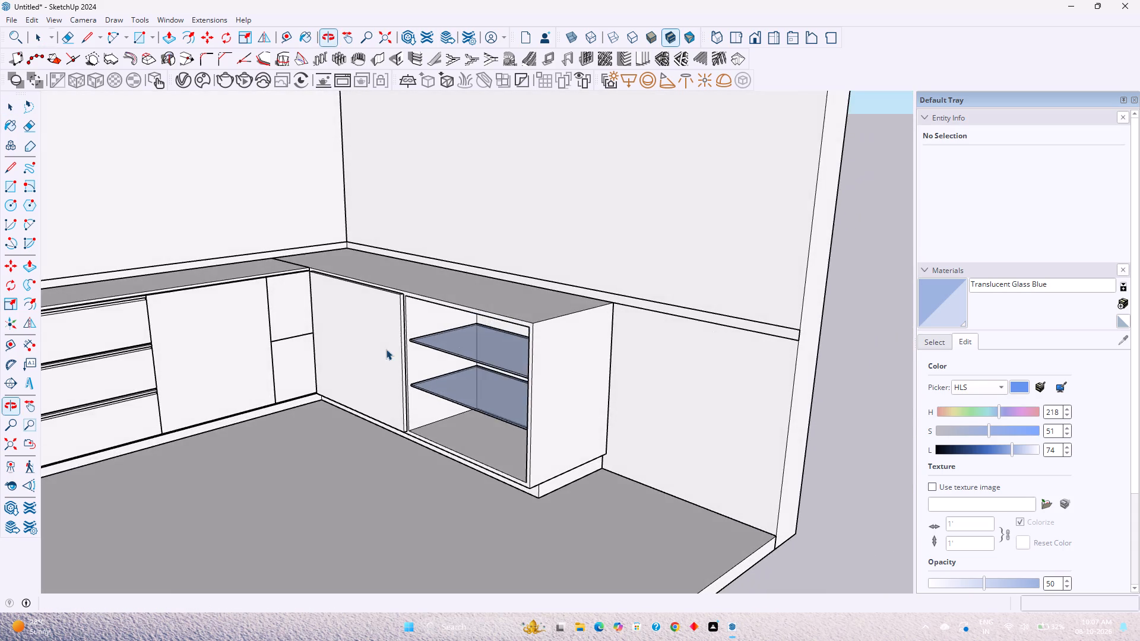
scroll(386, 349, "down", 5)
middle_click_drag(391, 356, 120, 471)
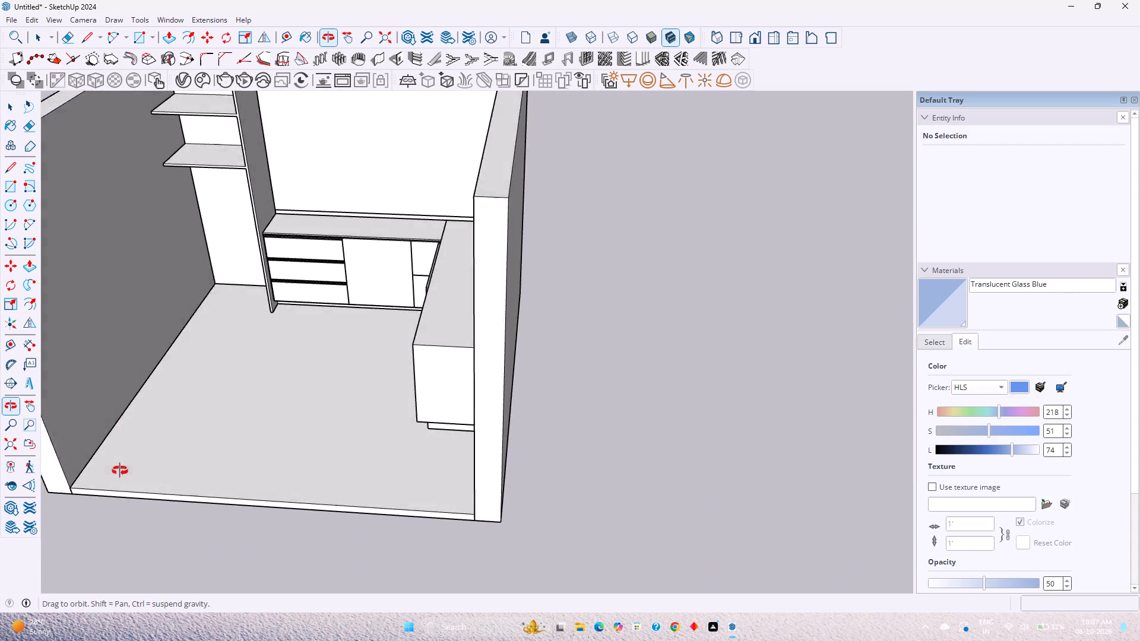
middle_click_drag(120, 471, 213, 347)
middle_click_drag(224, 342, 291, 456, "shift")
middle_click_drag(299, 457, 269, 405)
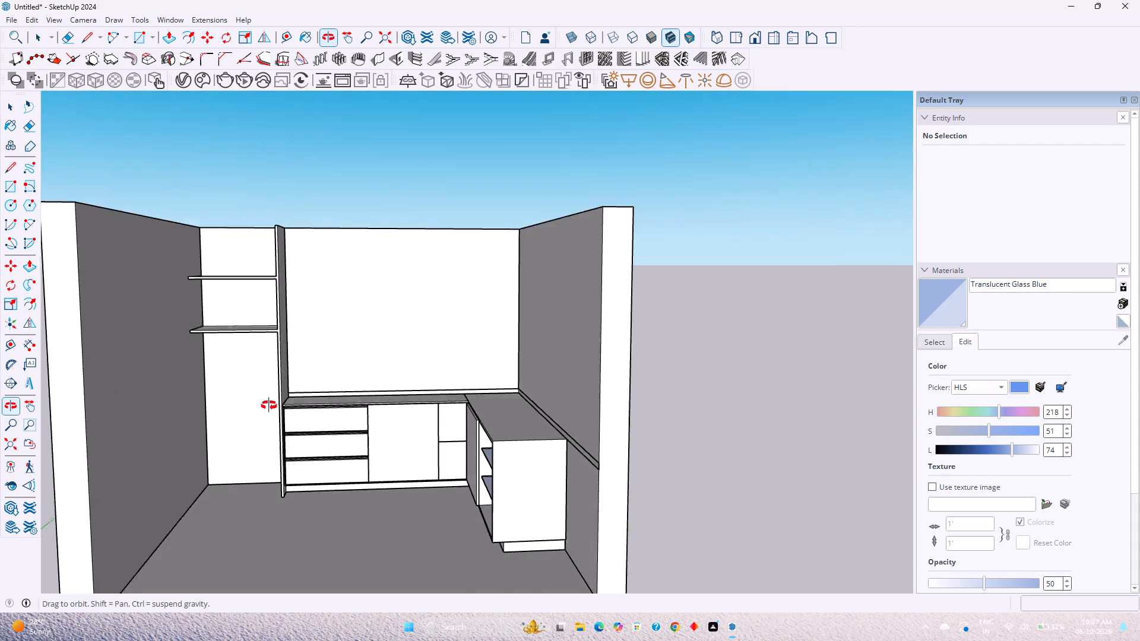
middle_click_drag(269, 405, 411, 527)
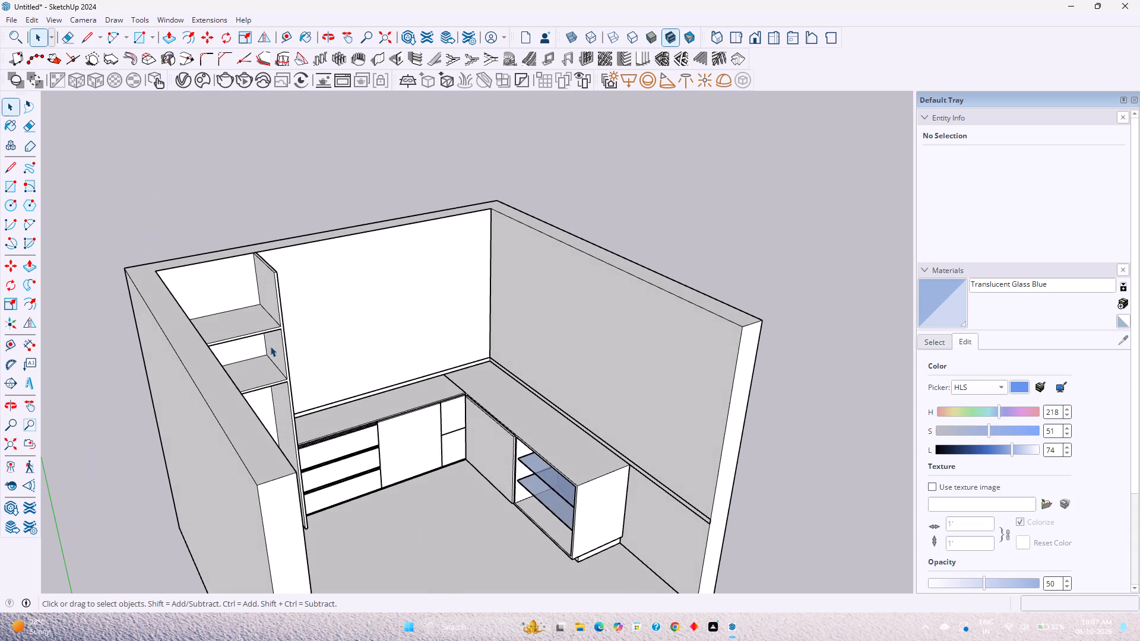
scroll(235, 290, "up", 6)
scroll(275, 273, "down", 1)
scroll(275, 273, "up", 7)
middle_click_drag(275, 273, 384, 269)
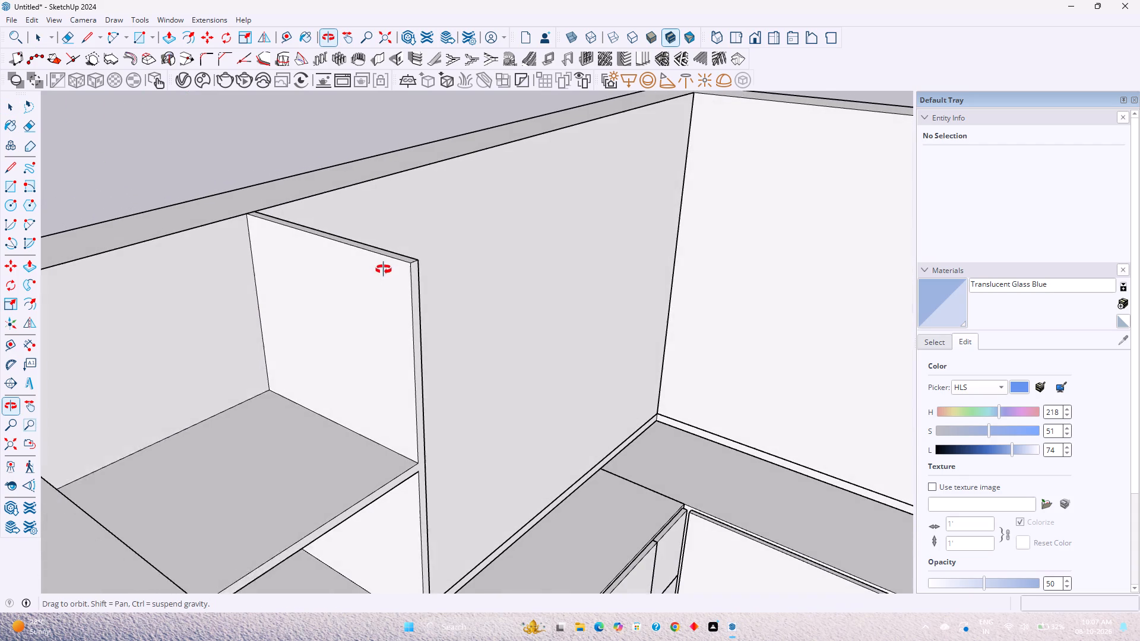
middle_click_drag(384, 269, 386, 269)
scroll(464, 300, "down", 7)
middle_click_drag(499, 325, 291, 271)
scroll(293, 271, "down", 5)
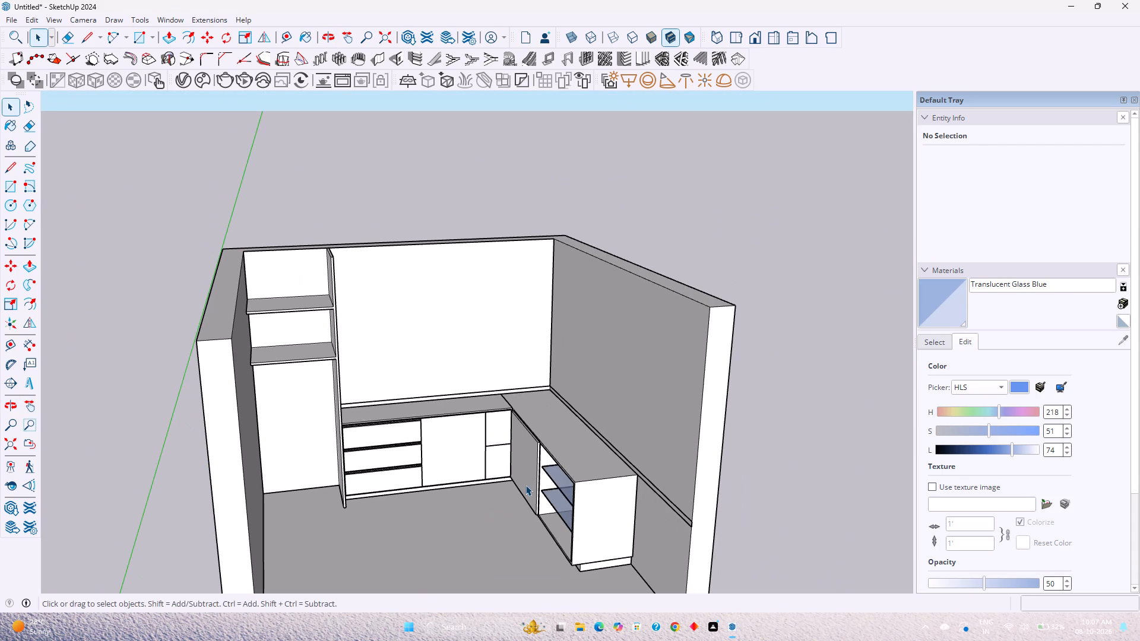
middle_click_drag(525, 484, 501, 423, "shift")
scroll(505, 426, "up", 8)
middle_click_drag(531, 427, 489, 451, "shift")
middle_click_drag(473, 442, 574, 430)
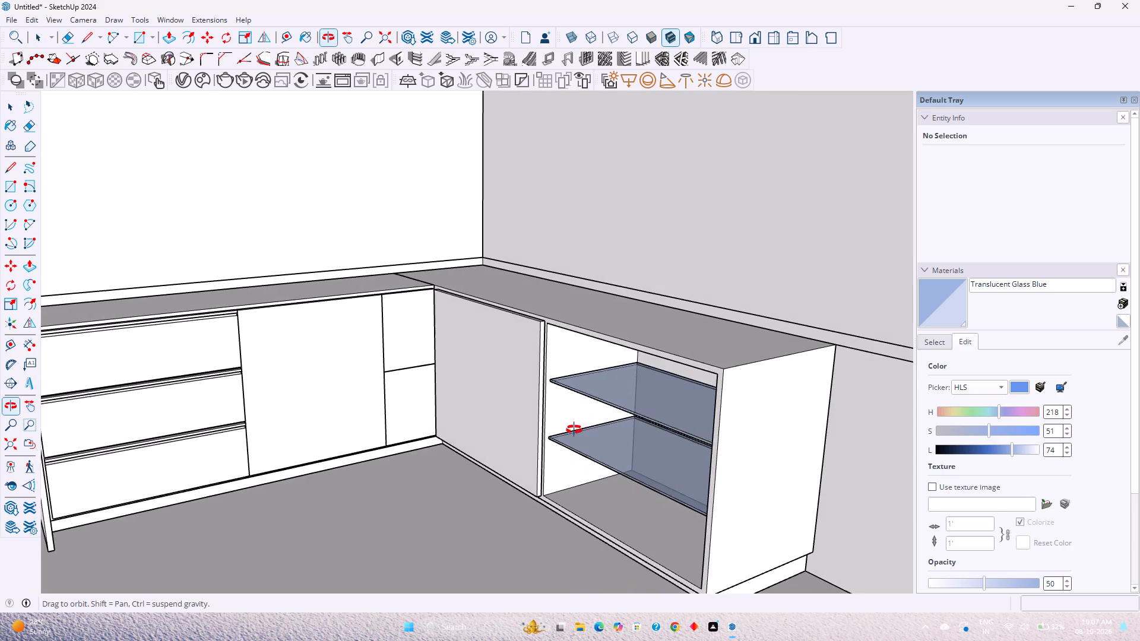
middle_click_drag(574, 430, 575, 429)
scroll(635, 379, "up", 3)
middle_click_drag(635, 379, 479, 336, "shift")
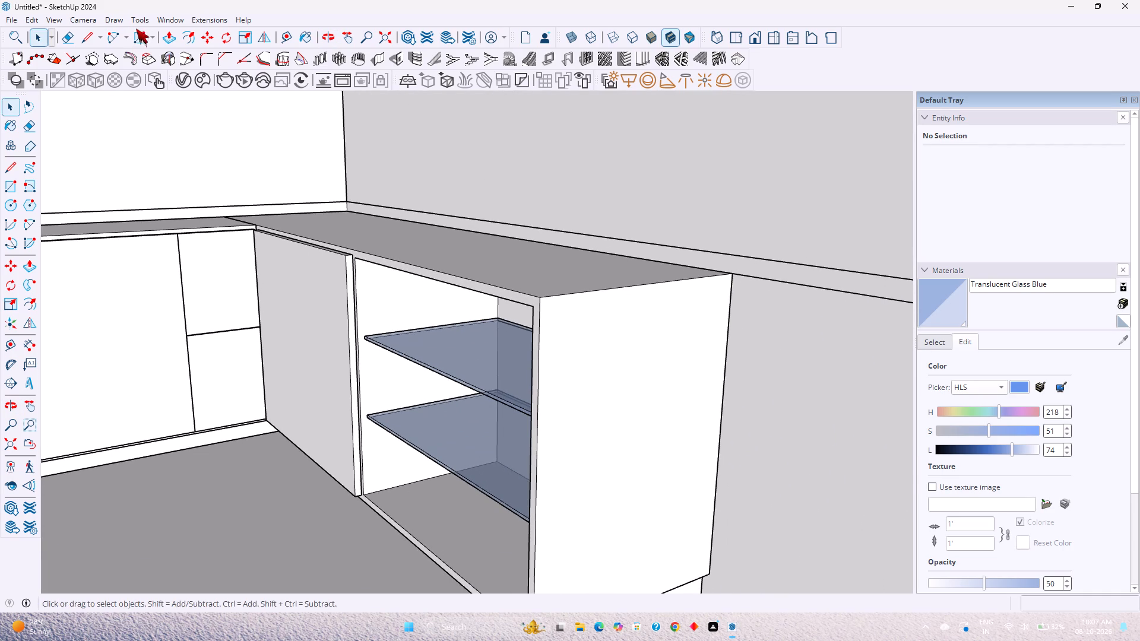
Draw a rectangle covering the open front of the glass-shelf compartment from its upper corner to the diagonally opposite lower corner.
left_click(135, 29)
left_click(357, 261)
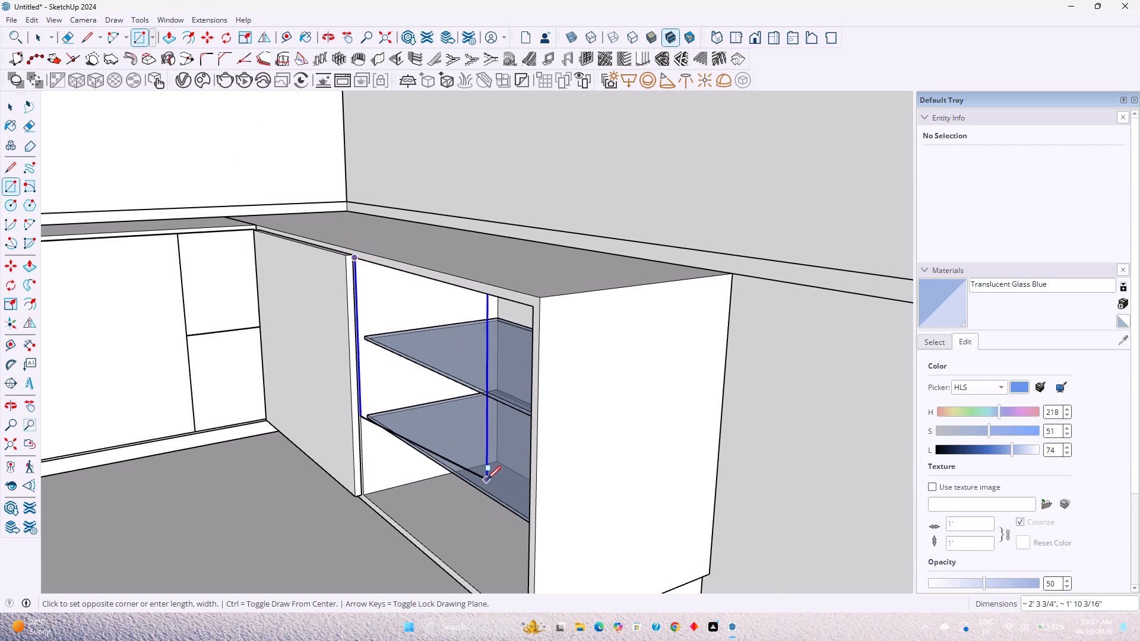
middle_click_drag(486, 480, 454, 338, "shift")
left_click(489, 476)
key("space")
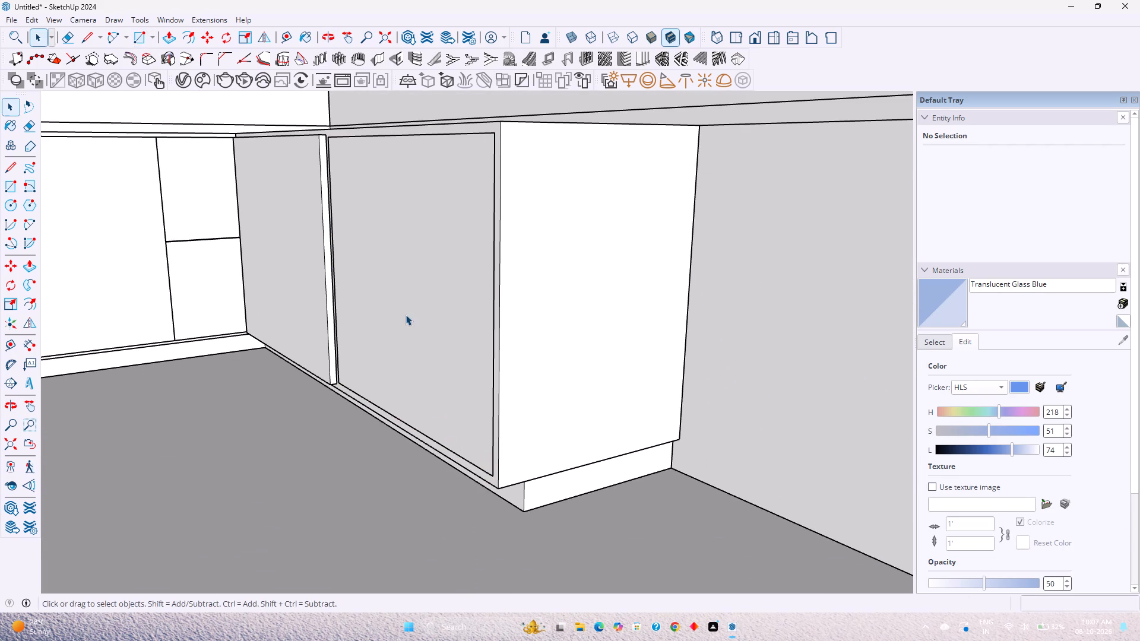
Make a group from the new compartment-front face and its bounding edges.
scroll(406, 310, "up", 2)
middle_click_drag(406, 310, 492, 422)
left_click(446, 373)
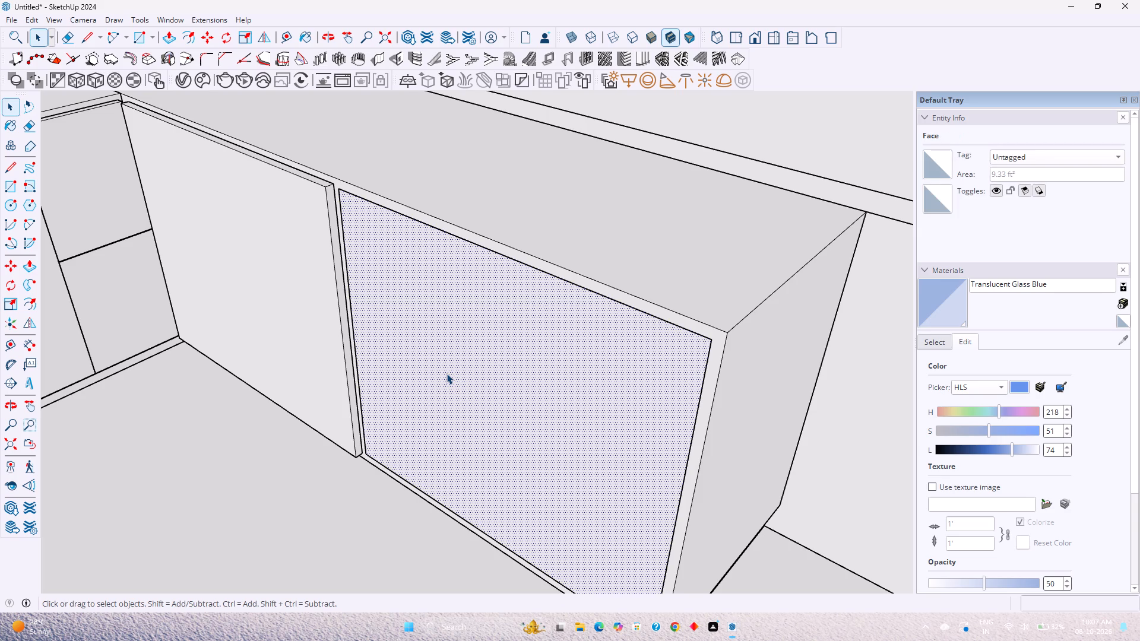
scroll(381, 217, "up", 6)
middle_click_drag(354, 217, 361, 226)
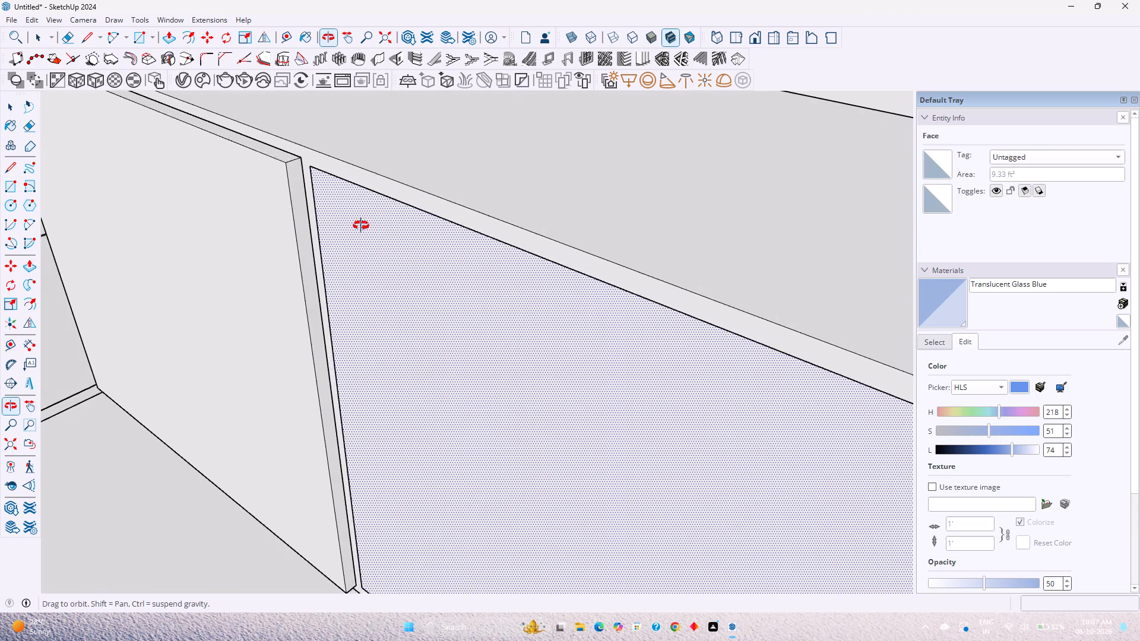
middle_click_drag(361, 226, 470, 254)
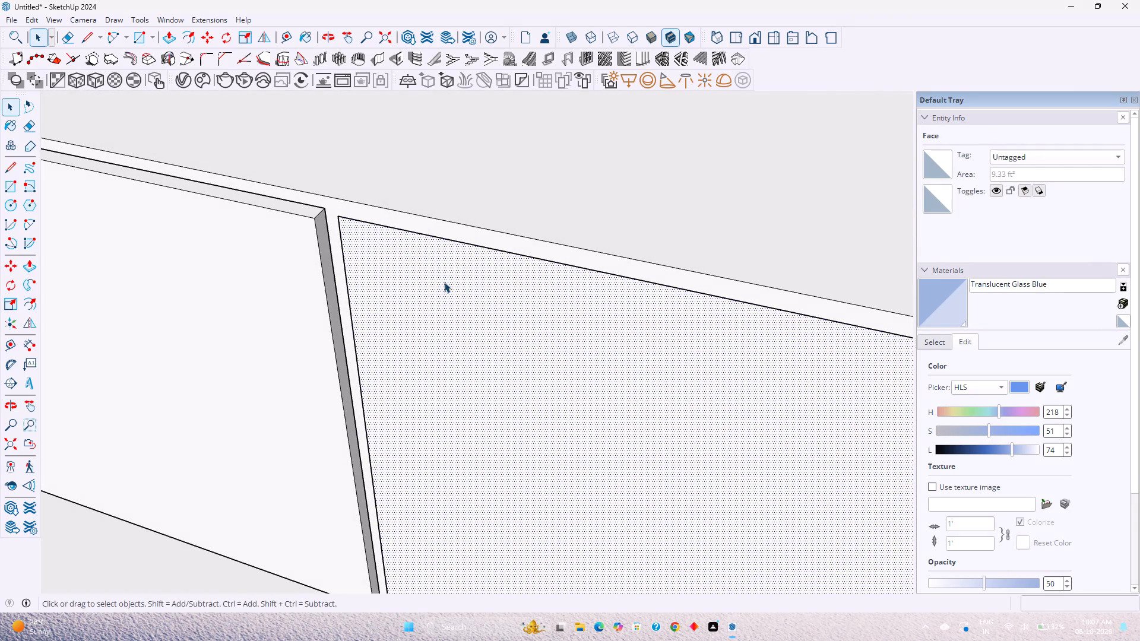
double_click(444, 282)
right_click(441, 281)
left_click(523, 386)
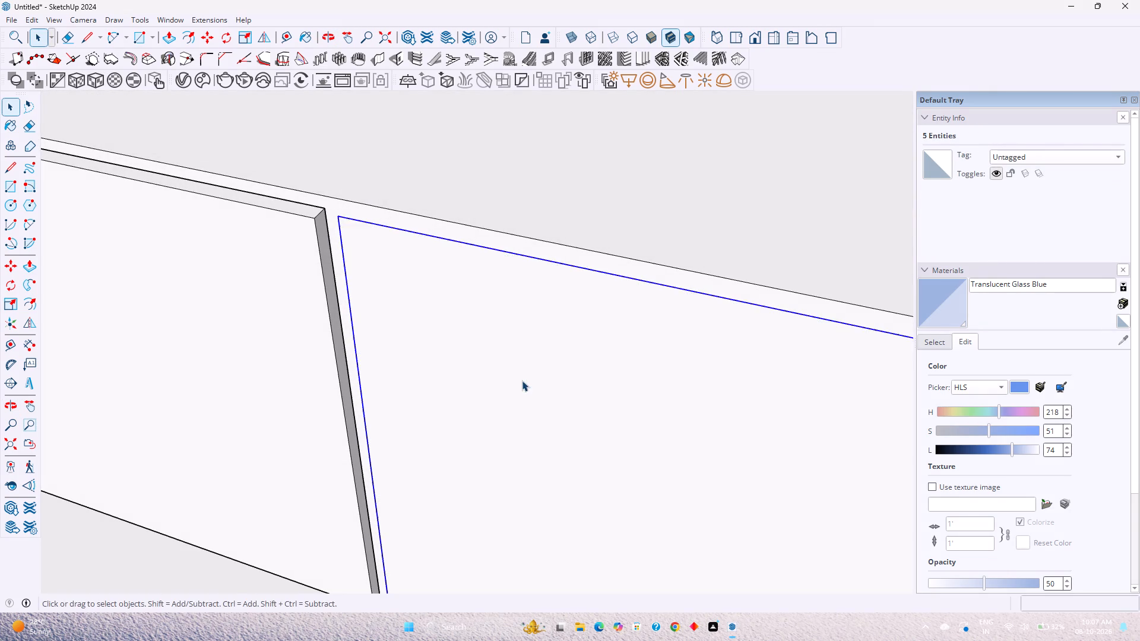
Open the new group and push/pull its face outward 1" into a door panel.
double_click(521, 379)
key("p")
left_click(502, 377)
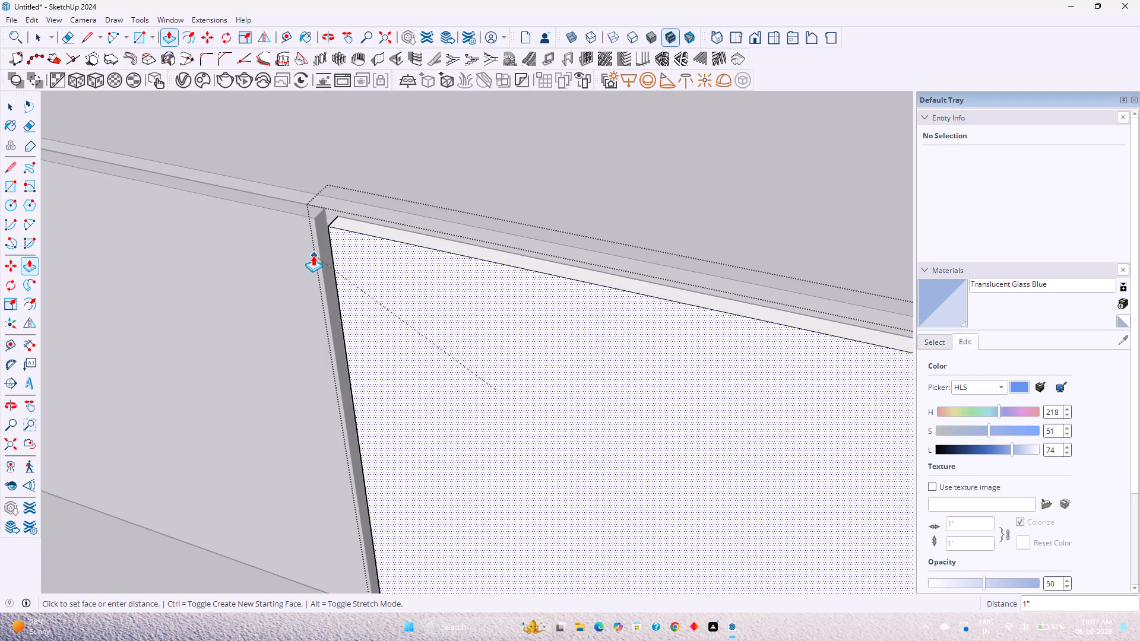
left_click(306, 255)
Push/pull the new door panel's top edge face up about 5/16" to line up with the neighbouring door's top.
left_click(356, 229)
left_click(314, 220)
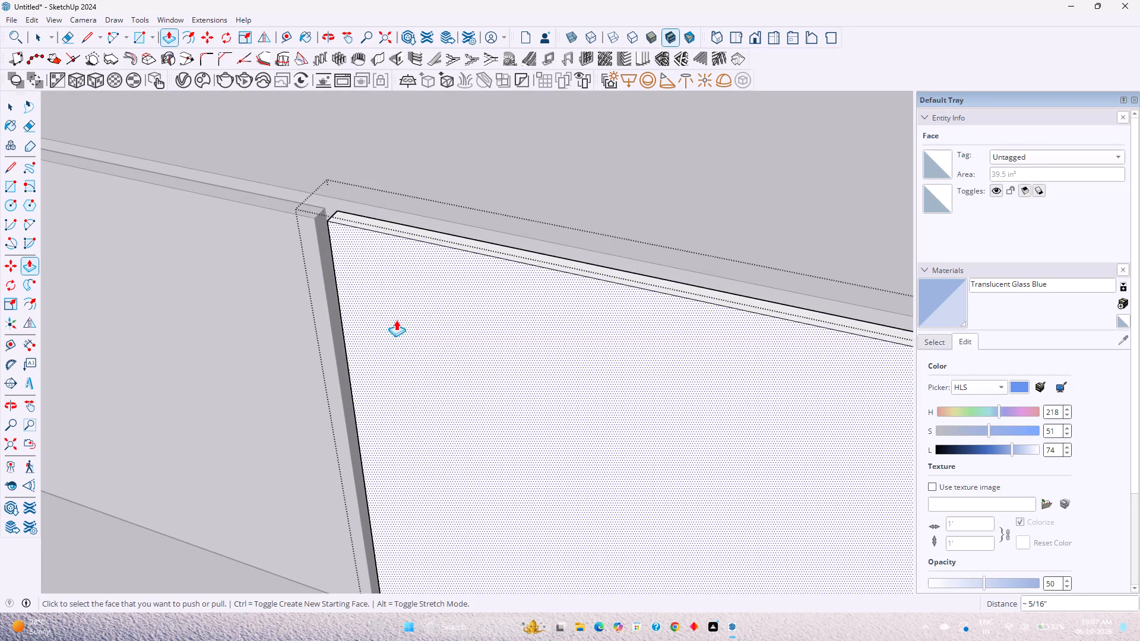
Repeat the 5/16" push/pull on the panel's vertical edge face beside the neighbouring door.
middle_click_drag(398, 317, 634, 364)
scroll(493, 316, "up", 3)
double_click(496, 313)
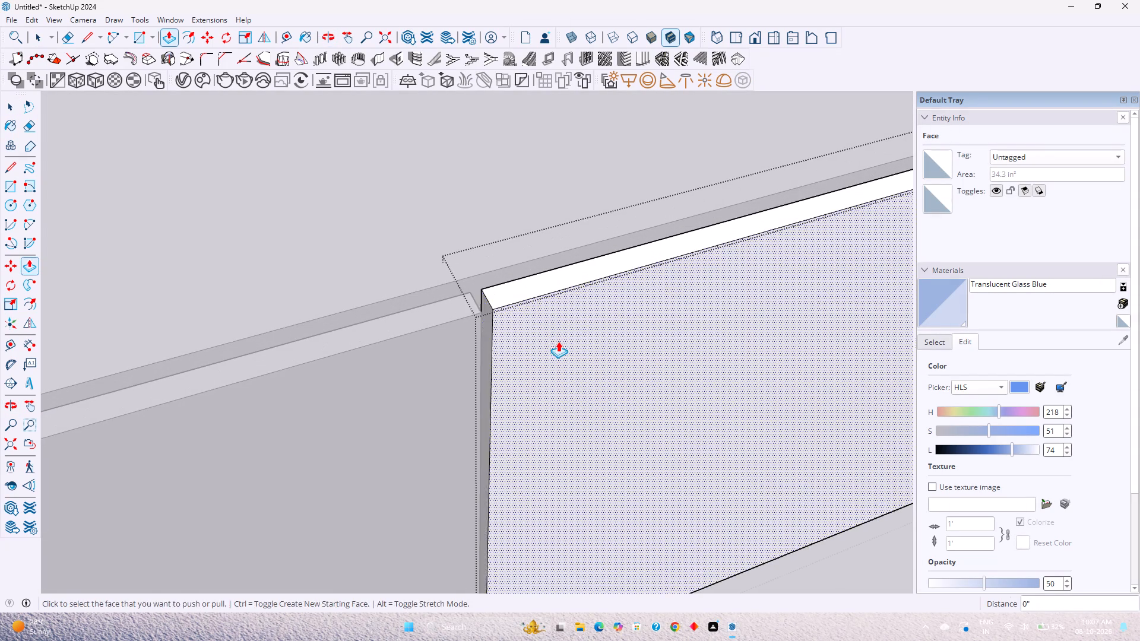
Repeat the 5/16" push/pull on the panel's other vertical edge face, at the cabinet's free end.
scroll(558, 341, "down", 2)
middle_click_drag(558, 341, 445, 256)
scroll(444, 253, "down", 16)
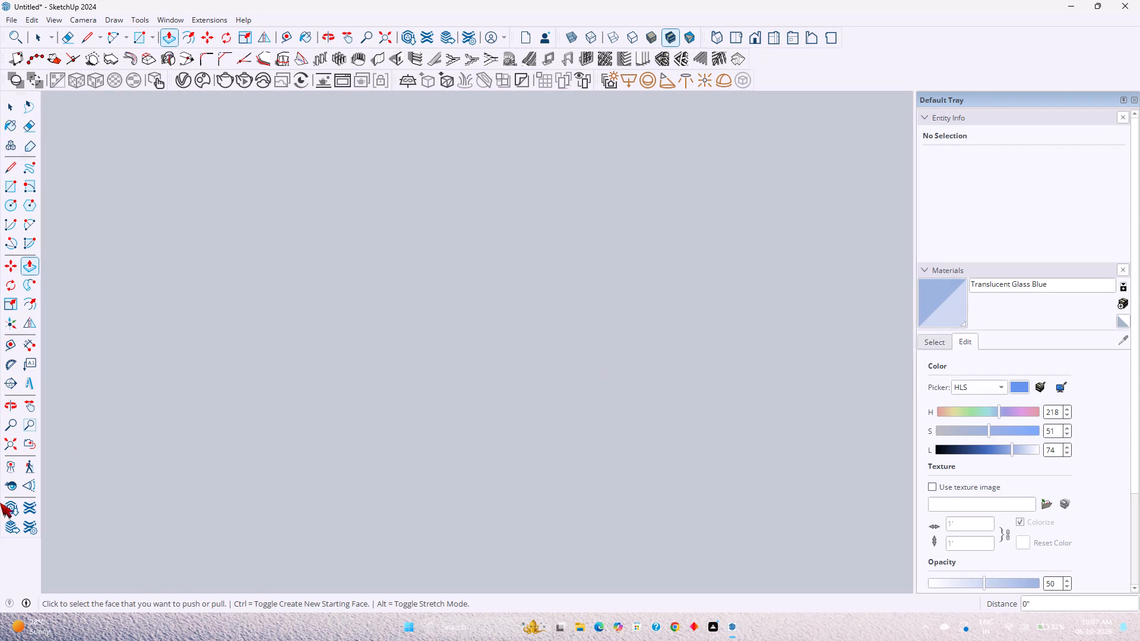
left_click(8, 448)
middle_click_drag(271, 399, 0, 398)
scroll(585, 246, "up", 7)
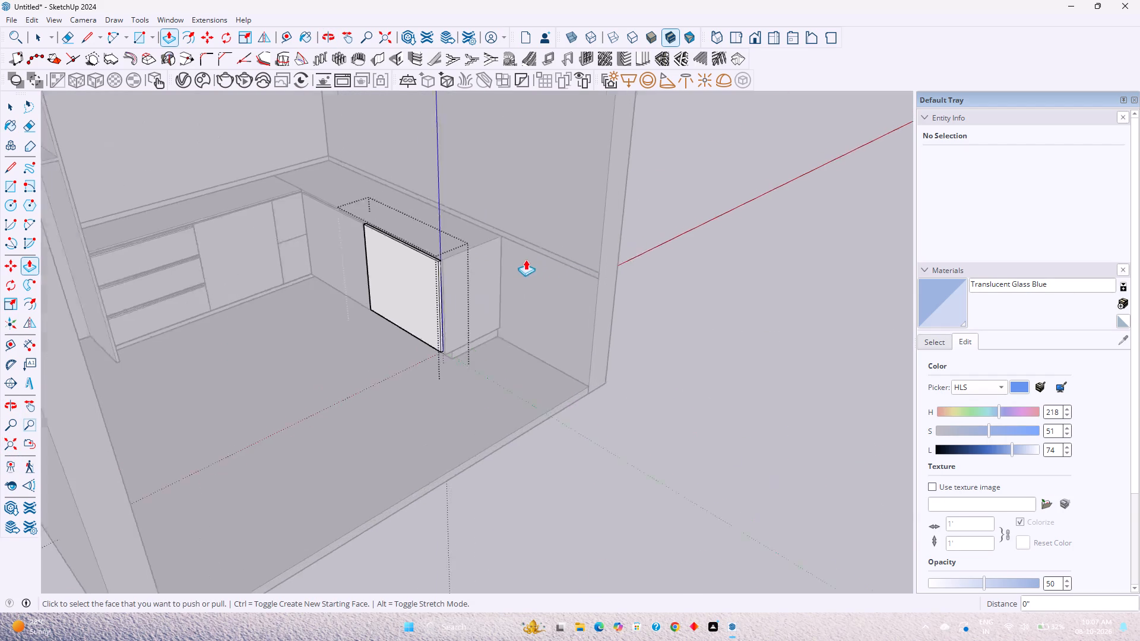
scroll(525, 259, "up", 16)
double_click(377, 281)
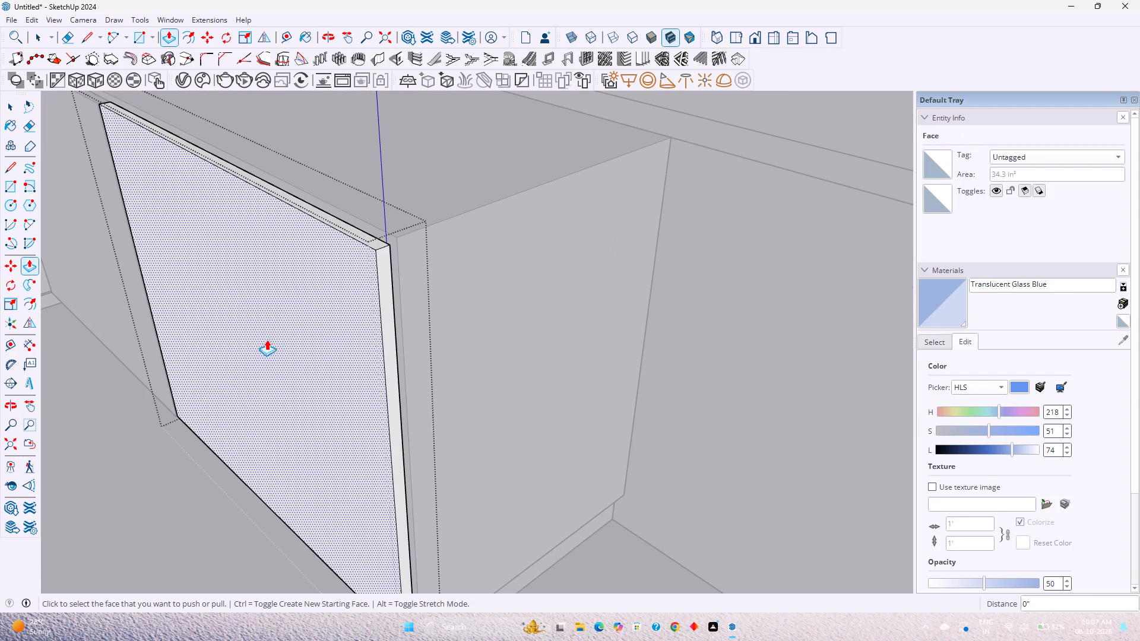
Repeat the 5/16" push/pull on the door panel's bottom edge face.
middle_click_drag(256, 362, 316, 251, "shift")
middle_click_drag(311, 377, 367, 272)
scroll(446, 342, "up", 1, "shift")
middle_click_drag(446, 342, 426, 370, "shift")
middle_click_drag(368, 383, 398, 307)
middle_click_drag(378, 288, 315, 492, "shift")
scroll(164, 309, "up", 5)
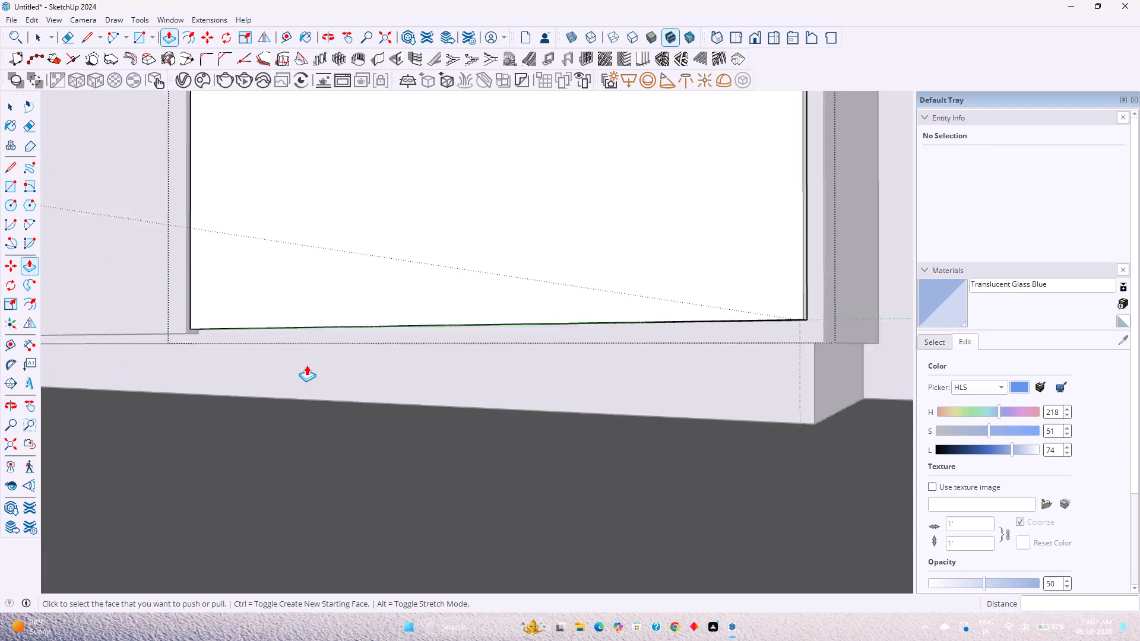
scroll(306, 365, "up", 9)
middle_click_drag(175, 318, 169, 288)
scroll(168, 306, "up", 4)
double_click(167, 316)
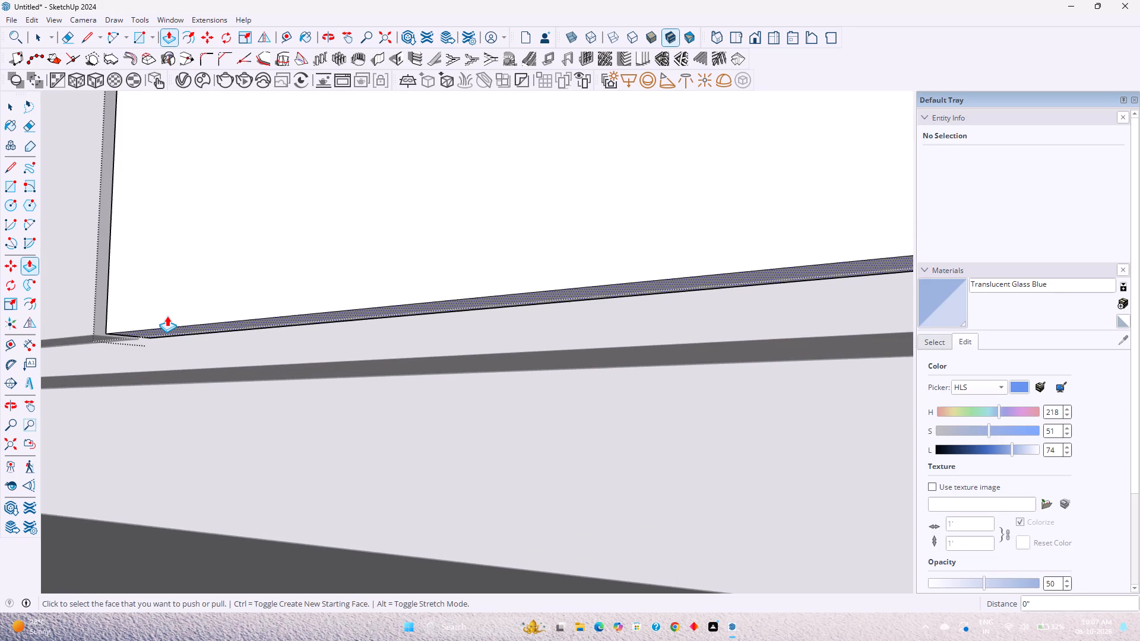
key("space")
Offset the outline of the new door panel's front face inward by 1.5".
scroll(169, 316, "down", 10)
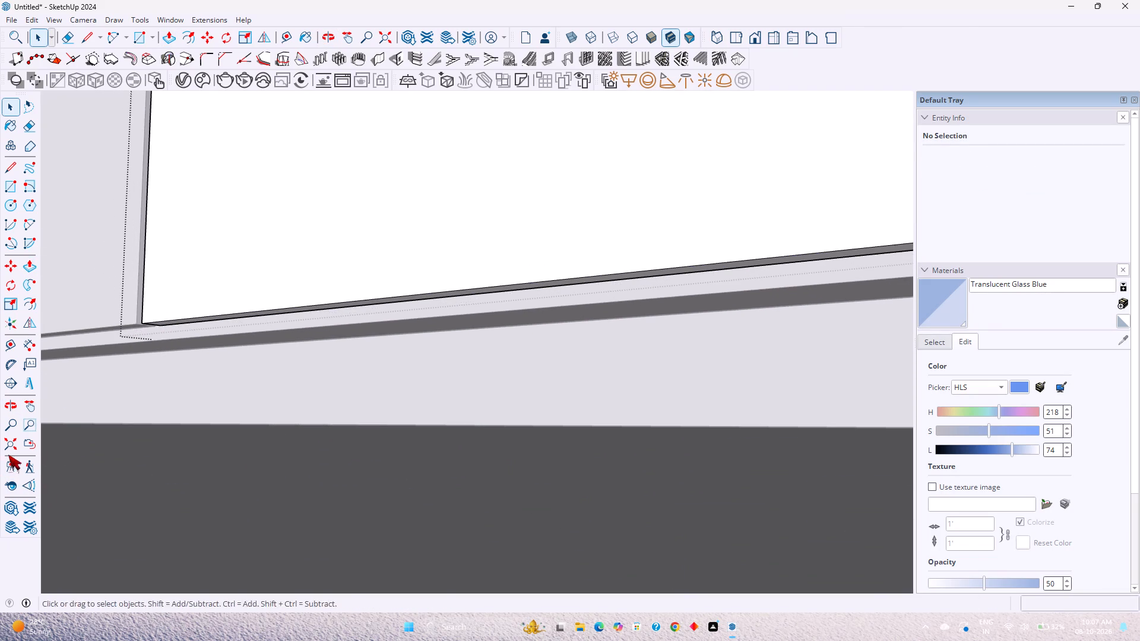
left_click(8, 452)
middle_click_drag(151, 382, 0, 494)
scroll(3, 497, "down", 1)
scroll(447, 401, "up", 4)
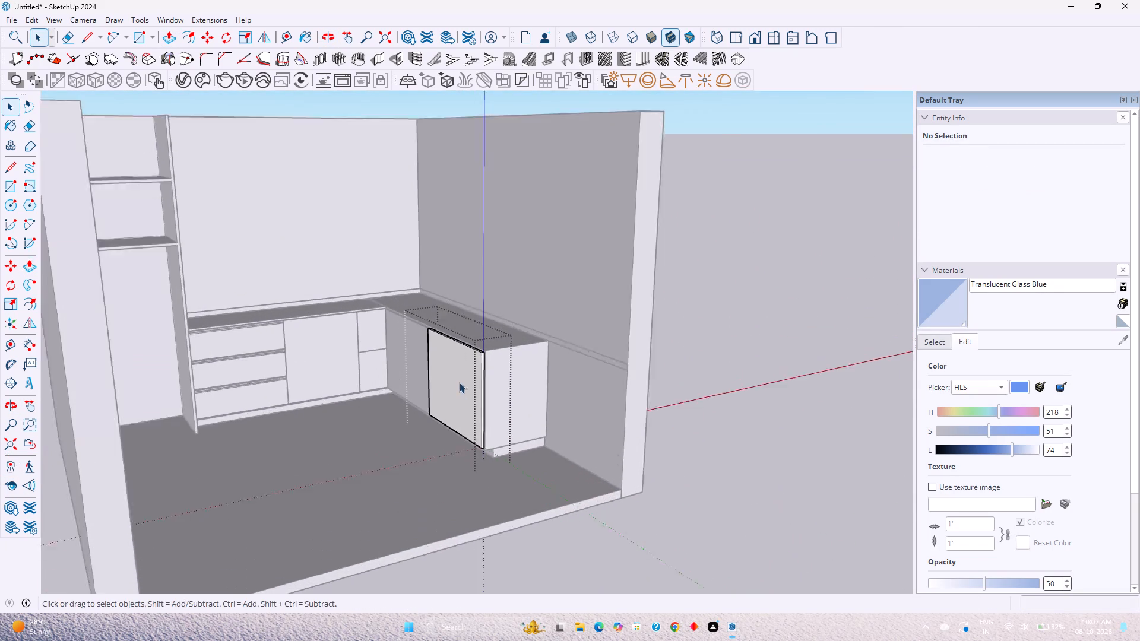
scroll(459, 382, "up", 1)
middle_click_drag(459, 382, 563, 420)
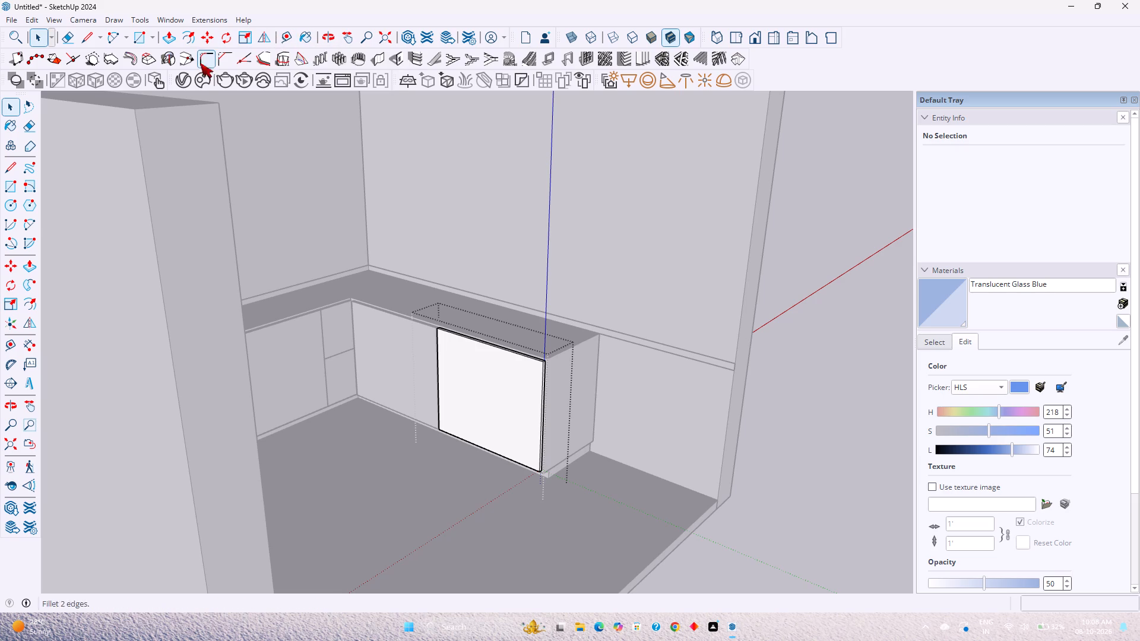
left_click(194, 44)
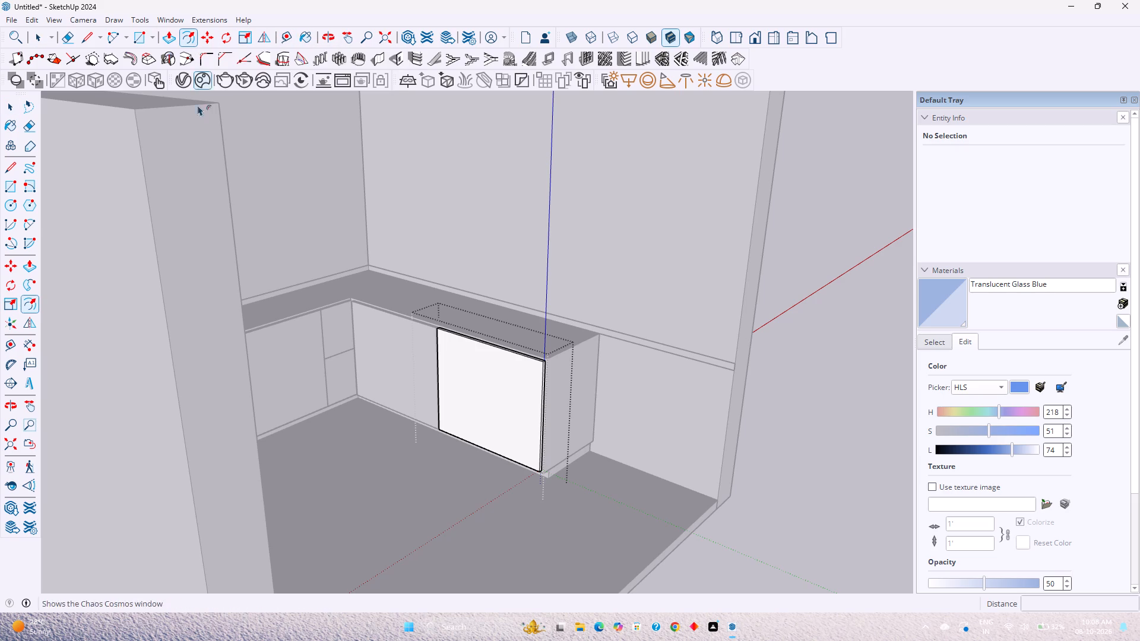
scroll(501, 368, "up", 15)
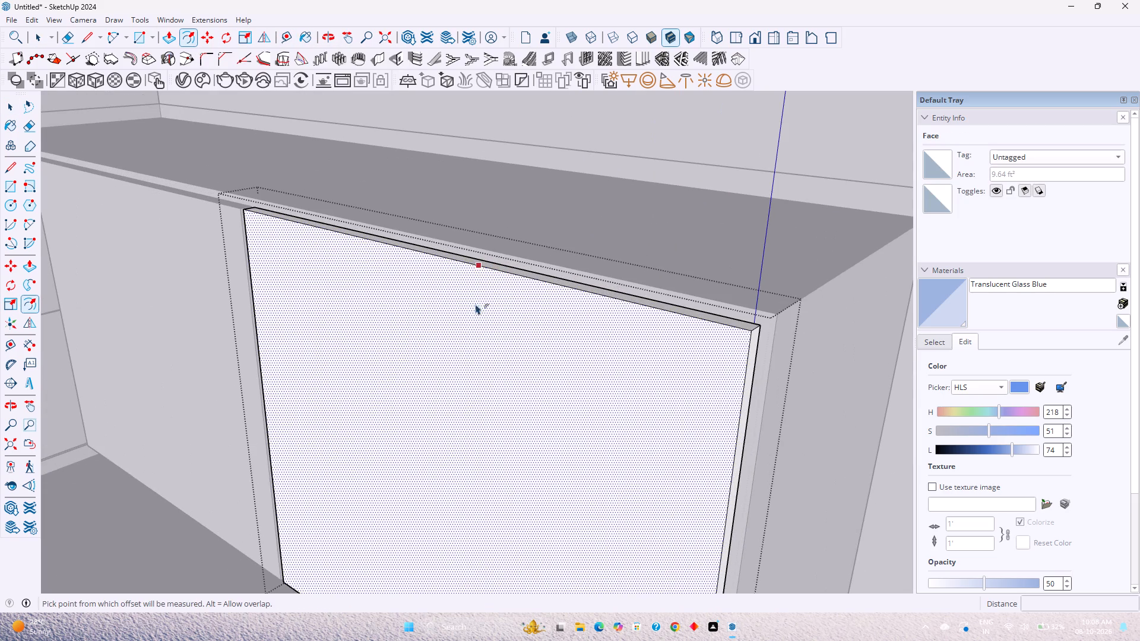
left_click(473, 272)
key("1")
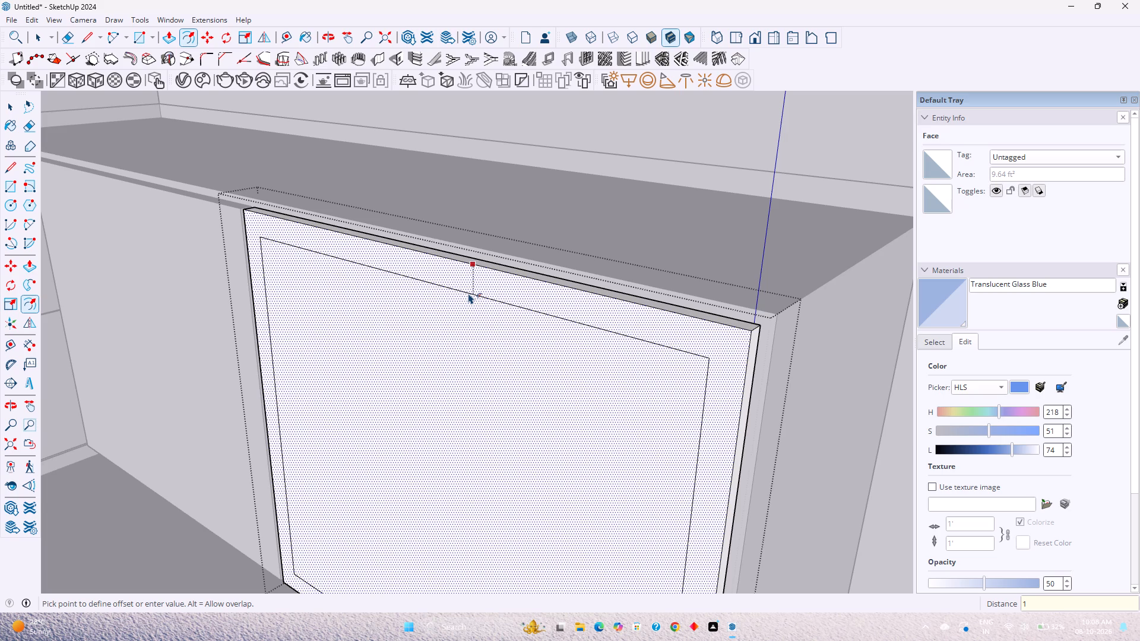
type(".5")
key("Return")
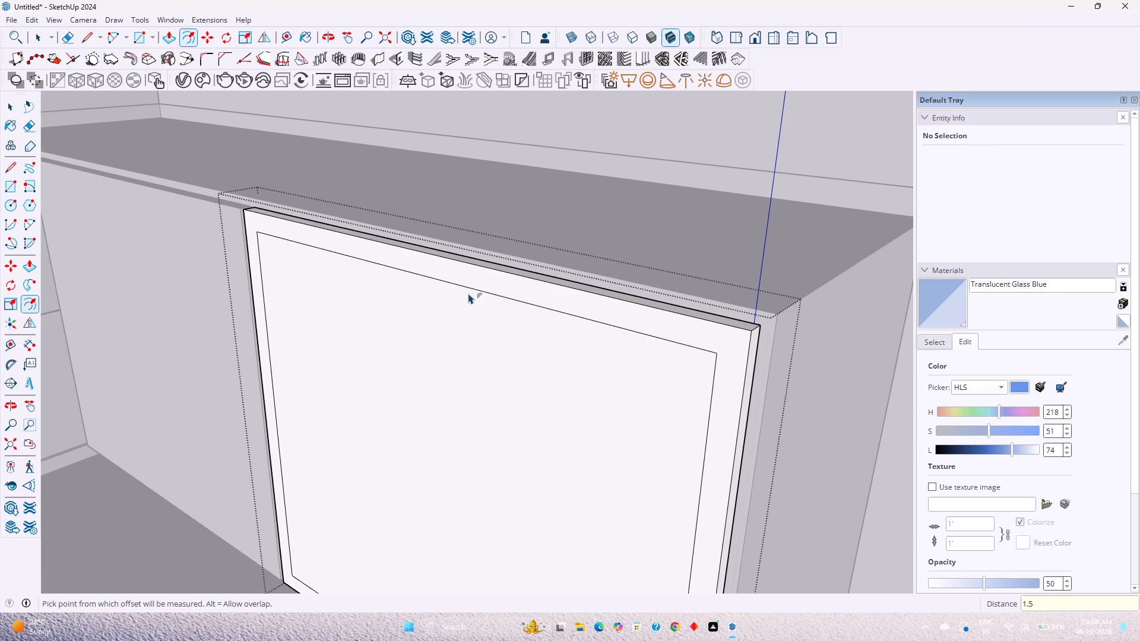
Place guides 2" inside the top and both vertical edges of the inset outline on the door panel.
left_click(279, 34)
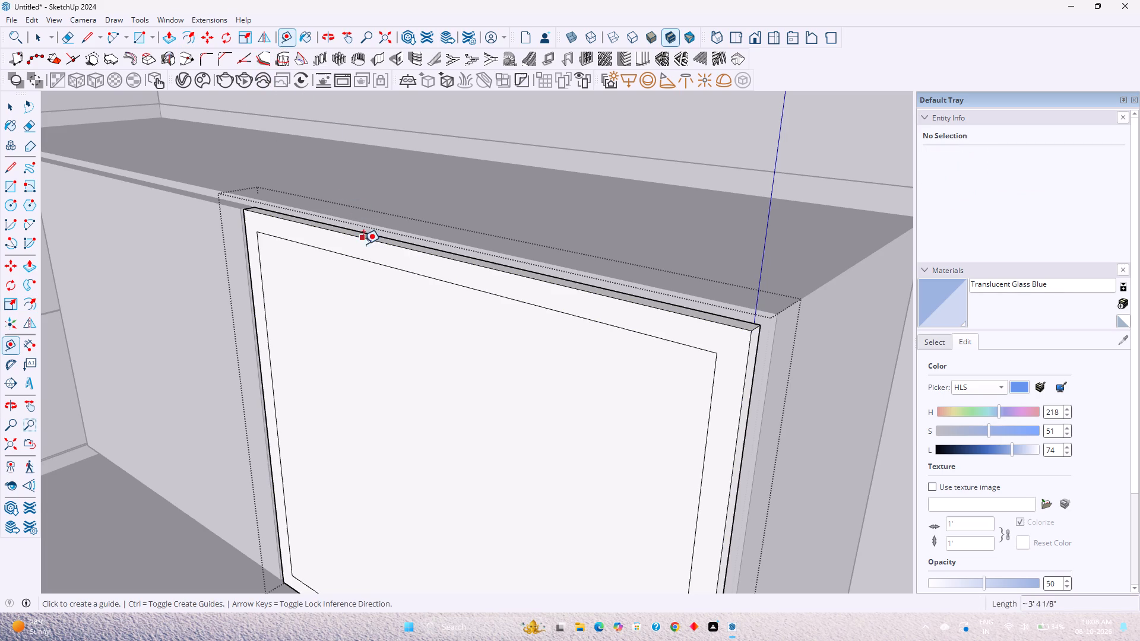
left_click(378, 267)
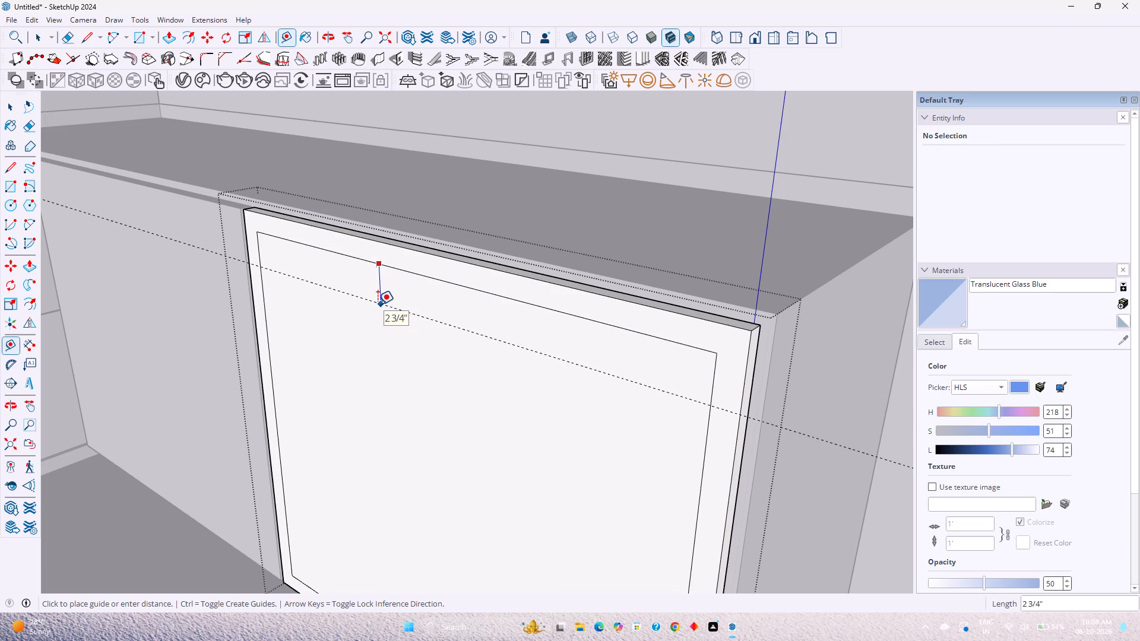
key("2")
key("Return")
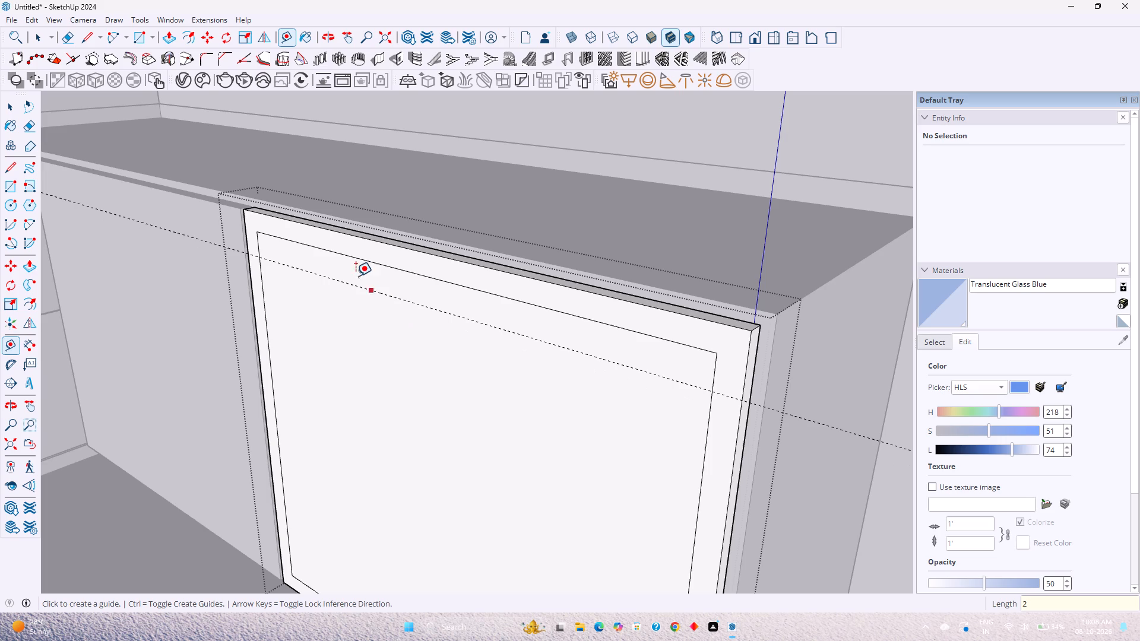
left_click(263, 301)
key("2")
key("Return")
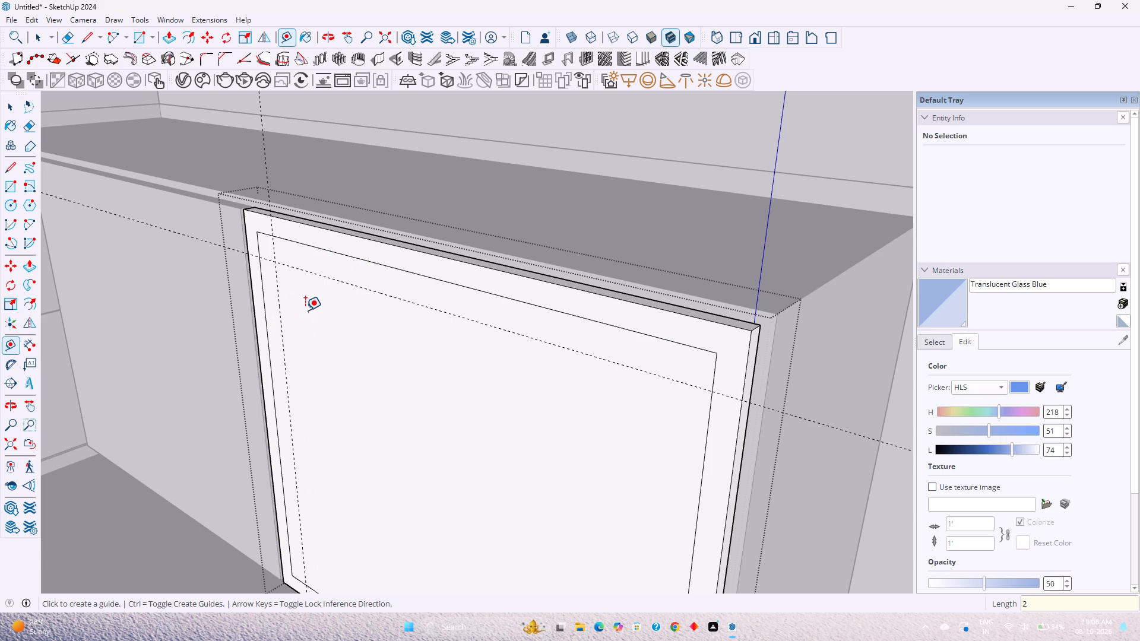
left_click(706, 434)
key("2")
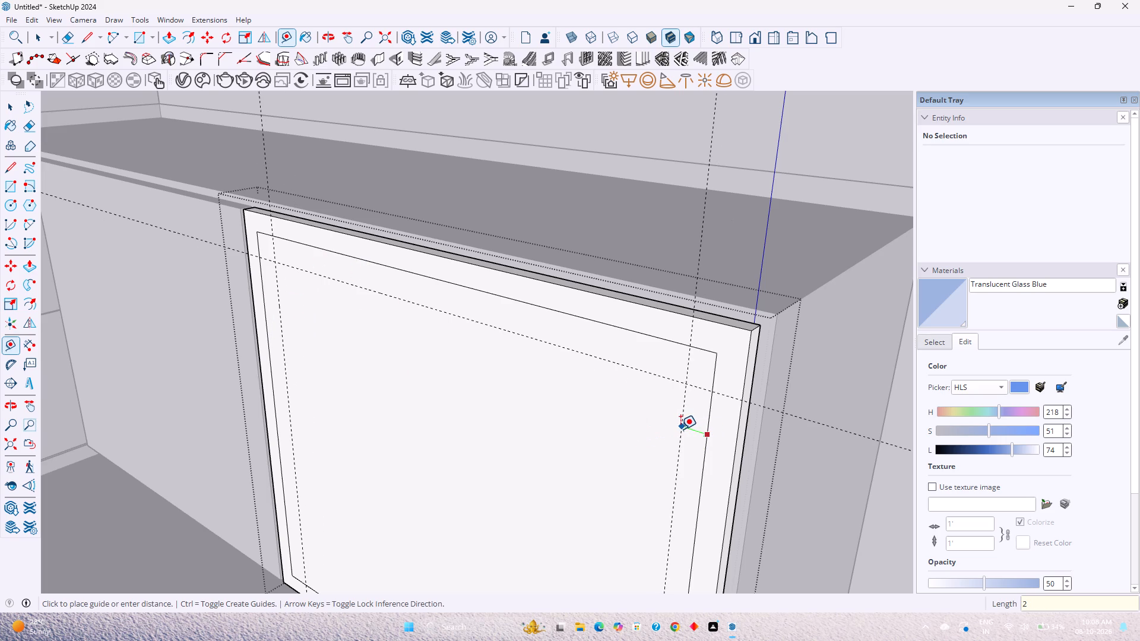
key("Return")
Place a guide 2" above the bottom edge of the inset outline.
middle_click_drag(619, 462, 610, 266, "shift")
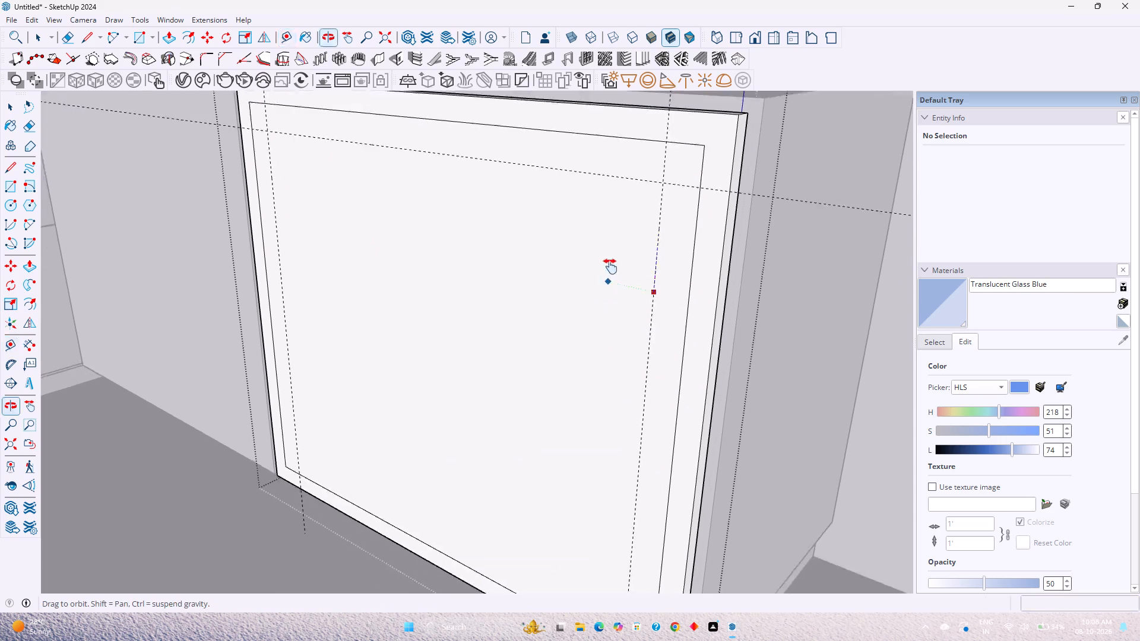
middle_click_drag(610, 266, 612, 264, "shift")
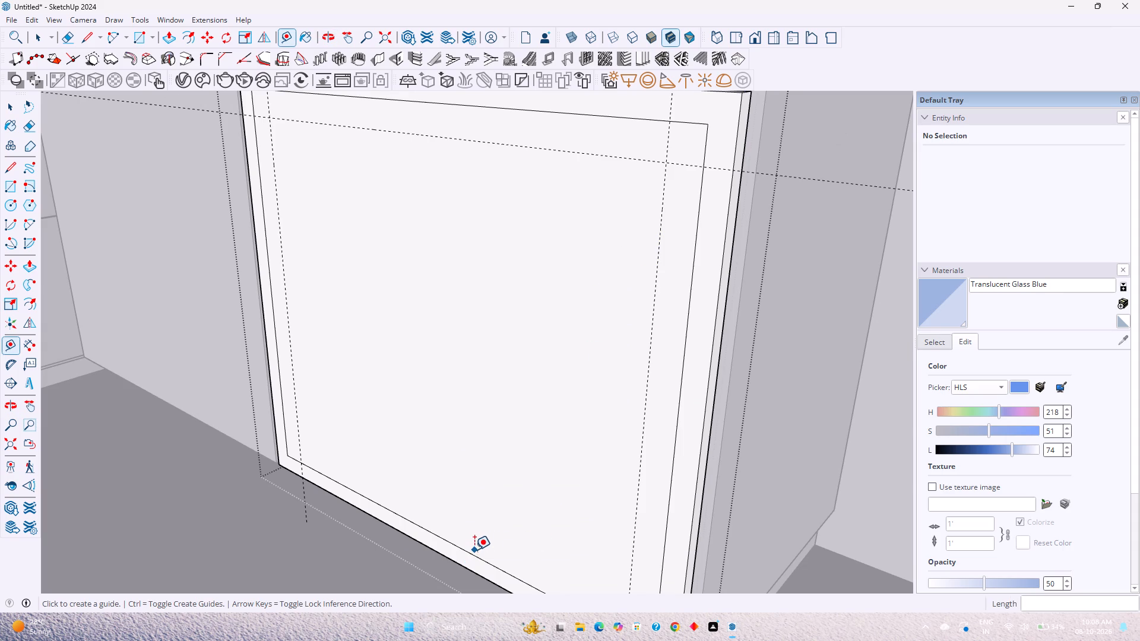
left_click(474, 550)
key("2")
key("Return")
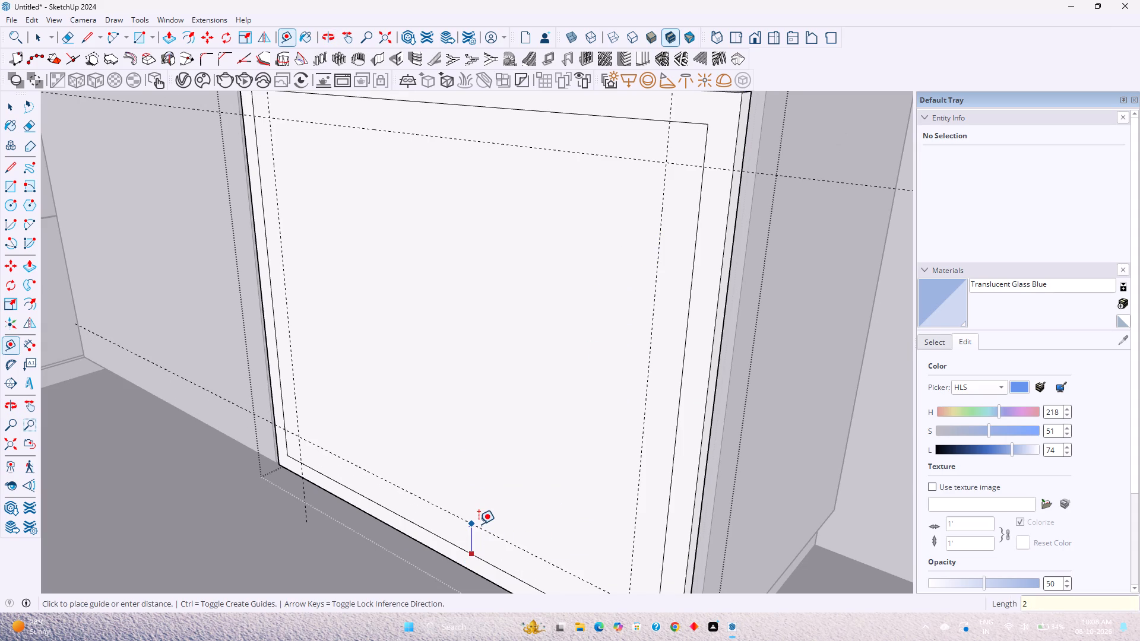
Round the inset outline's lower corner beside the neighbouring door with a tangent 2-point arc between its guide intersections.
left_click(102, 33)
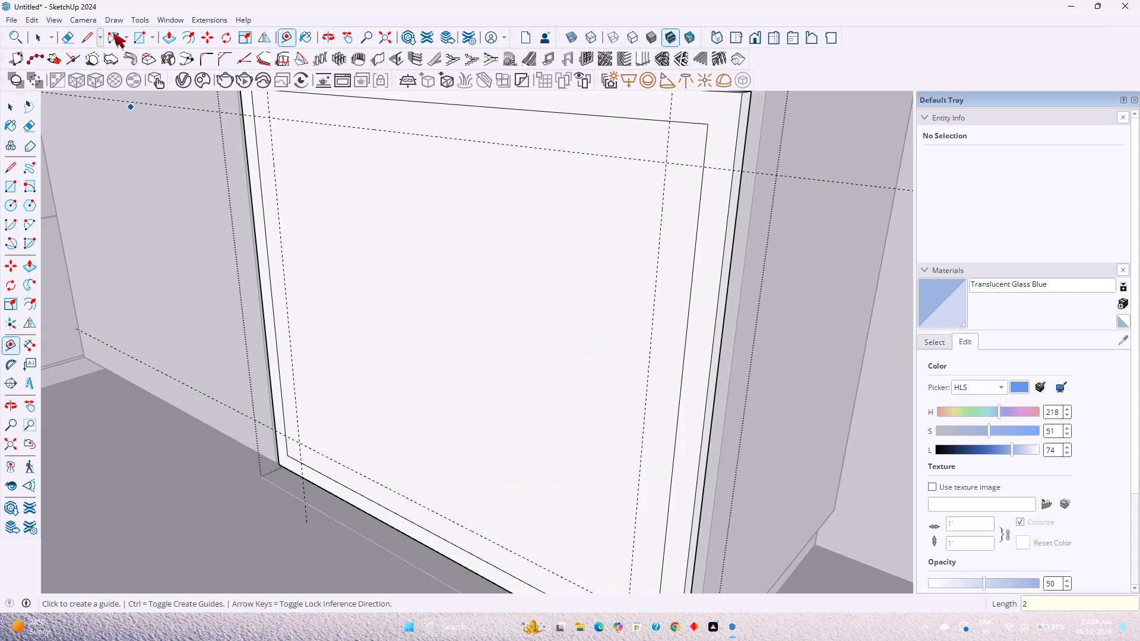
left_click(113, 33)
scroll(301, 443, "up", 7)
middle_click_drag(262, 472, 315, 465)
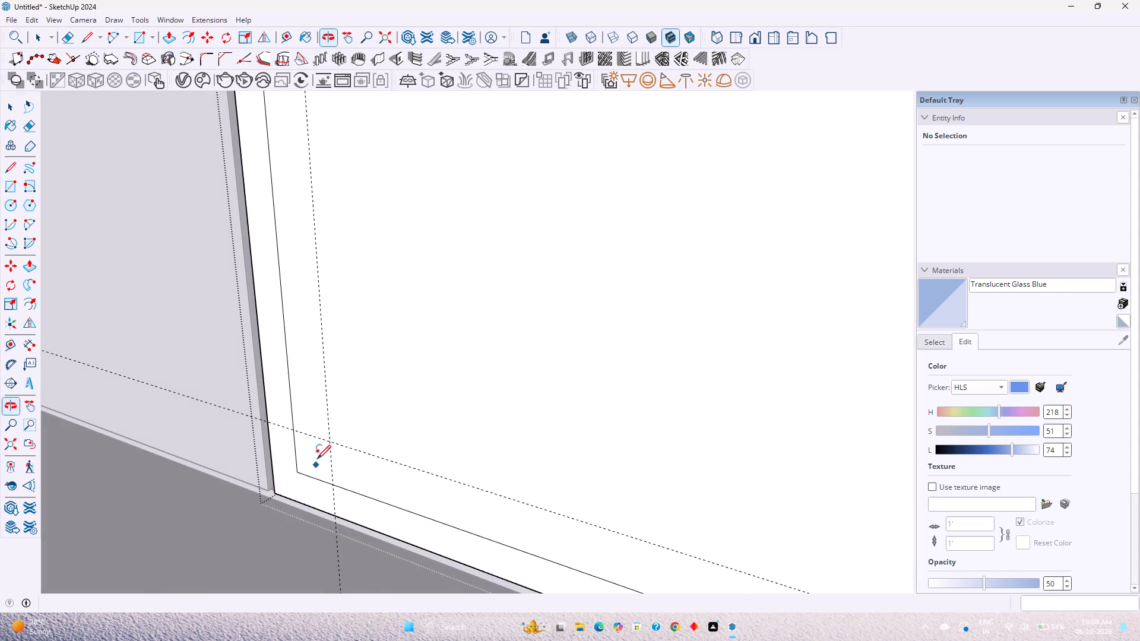
left_click(296, 432)
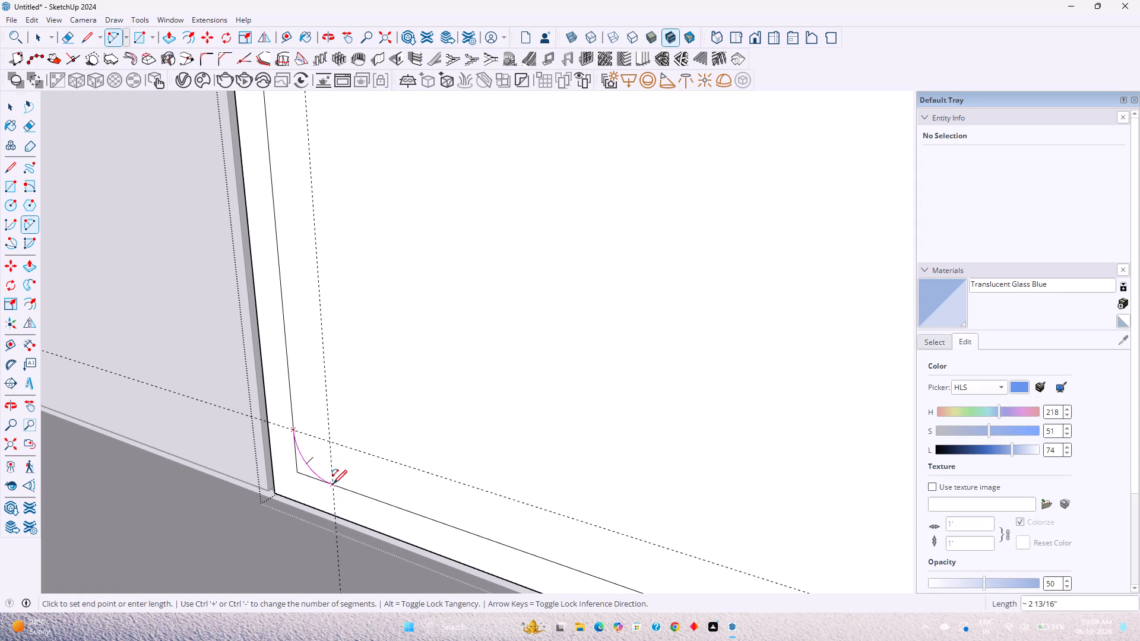
double_click(333, 484)
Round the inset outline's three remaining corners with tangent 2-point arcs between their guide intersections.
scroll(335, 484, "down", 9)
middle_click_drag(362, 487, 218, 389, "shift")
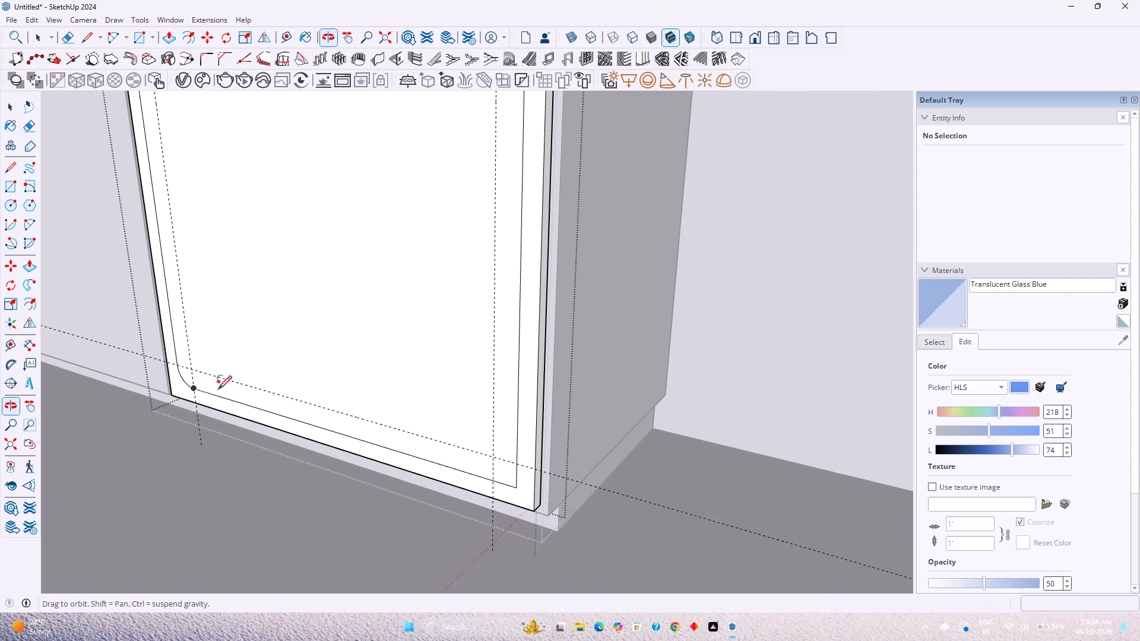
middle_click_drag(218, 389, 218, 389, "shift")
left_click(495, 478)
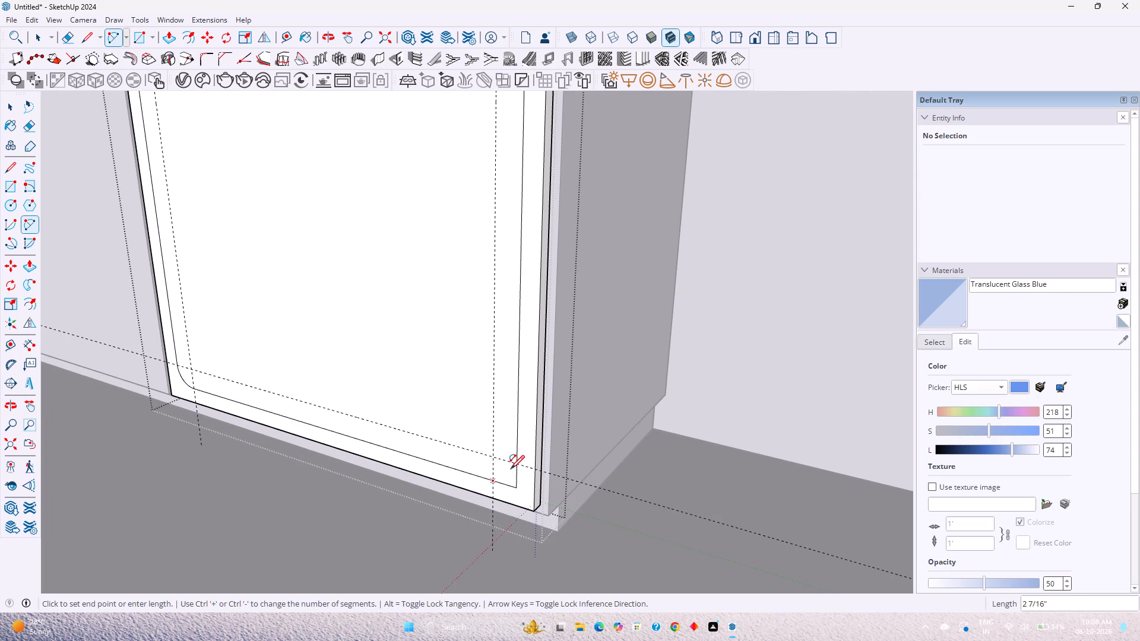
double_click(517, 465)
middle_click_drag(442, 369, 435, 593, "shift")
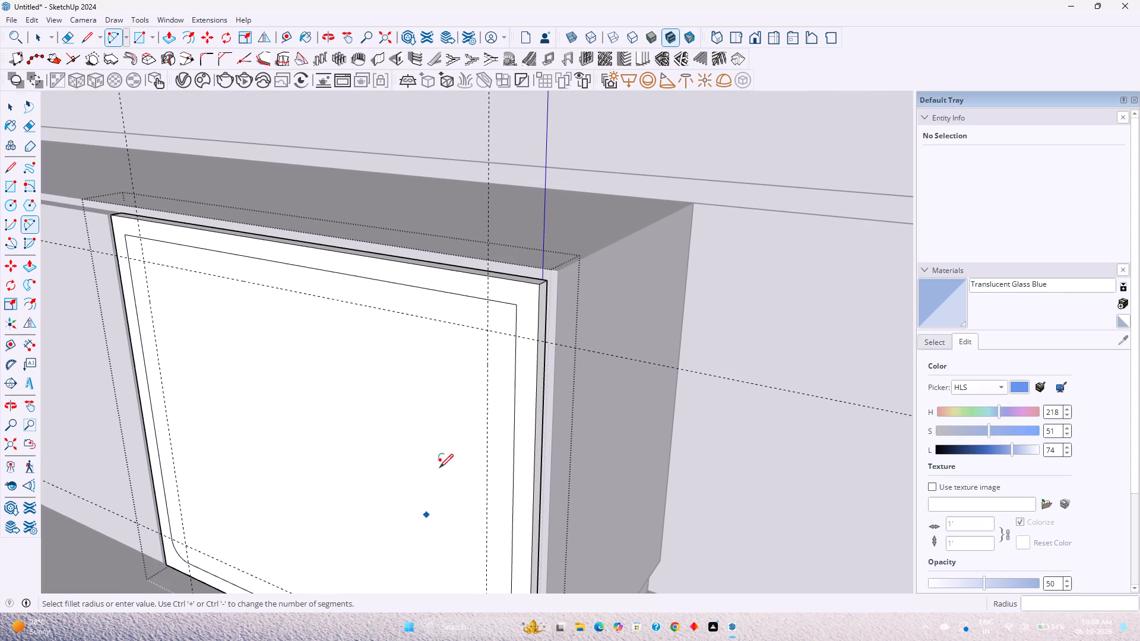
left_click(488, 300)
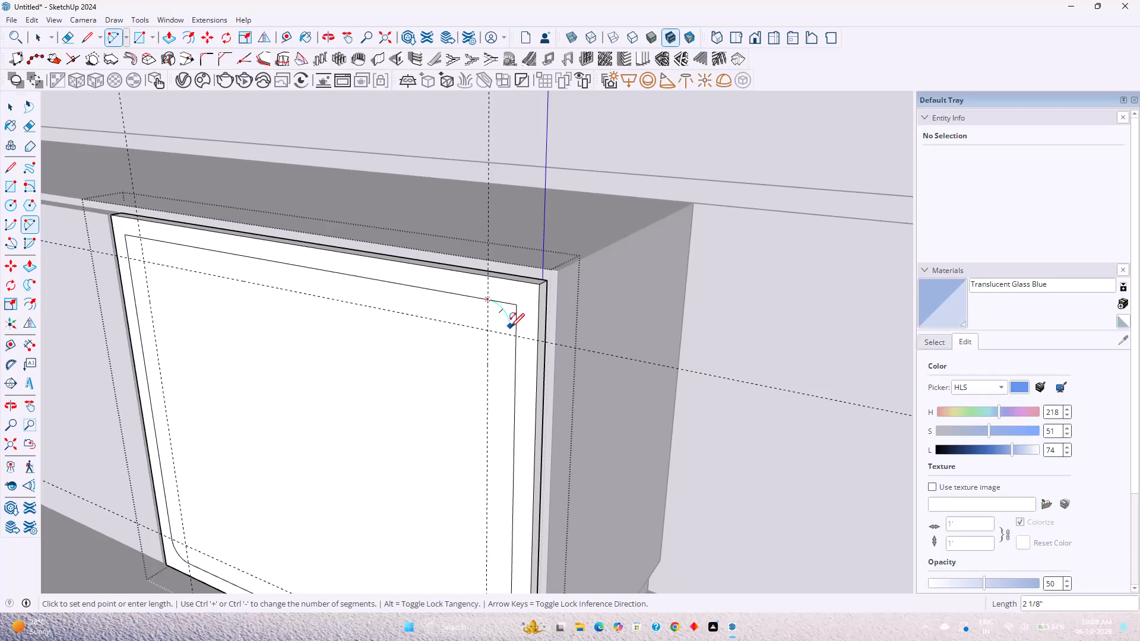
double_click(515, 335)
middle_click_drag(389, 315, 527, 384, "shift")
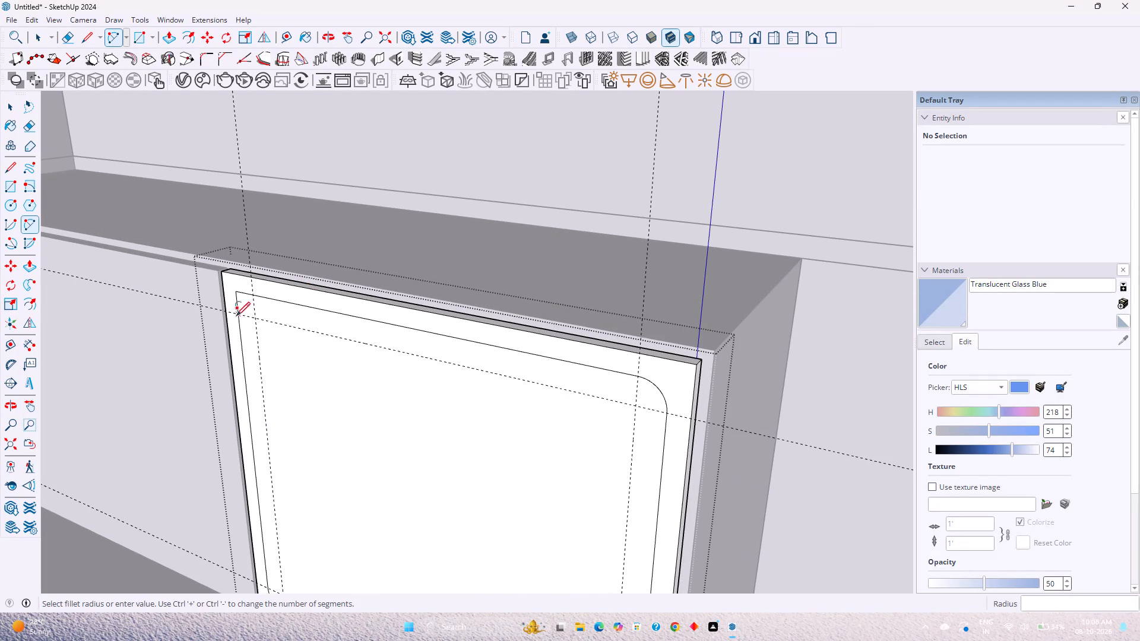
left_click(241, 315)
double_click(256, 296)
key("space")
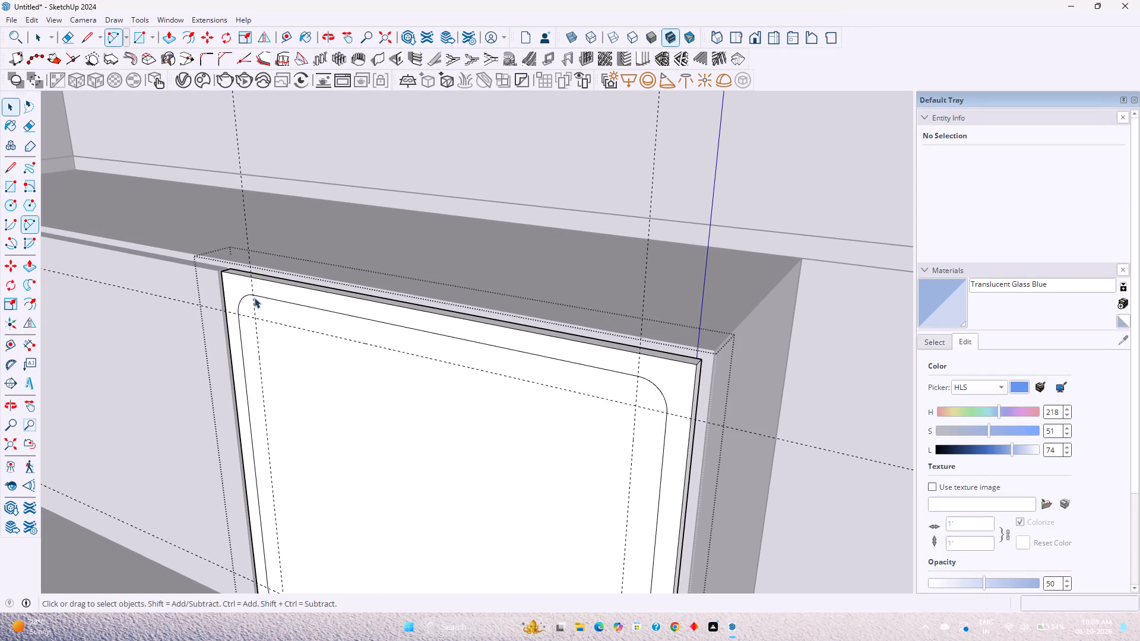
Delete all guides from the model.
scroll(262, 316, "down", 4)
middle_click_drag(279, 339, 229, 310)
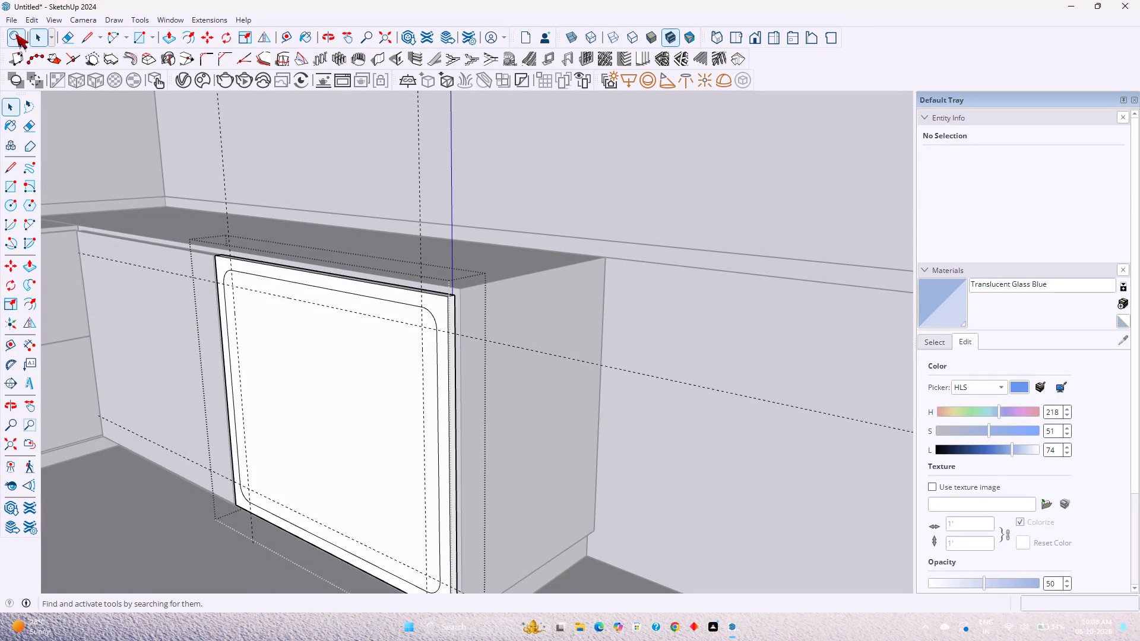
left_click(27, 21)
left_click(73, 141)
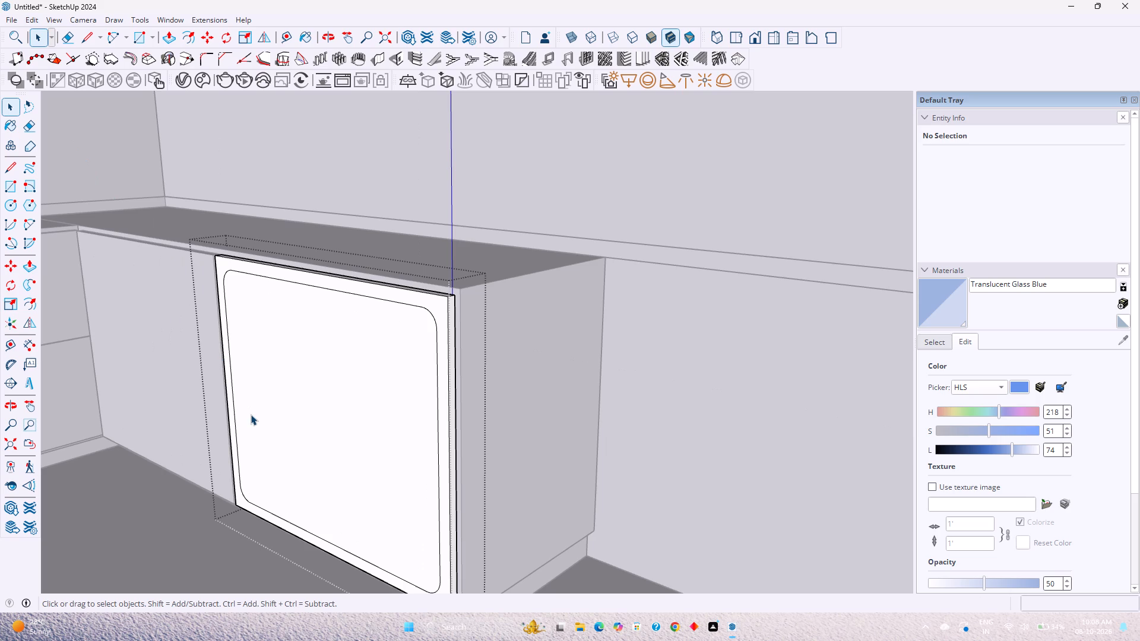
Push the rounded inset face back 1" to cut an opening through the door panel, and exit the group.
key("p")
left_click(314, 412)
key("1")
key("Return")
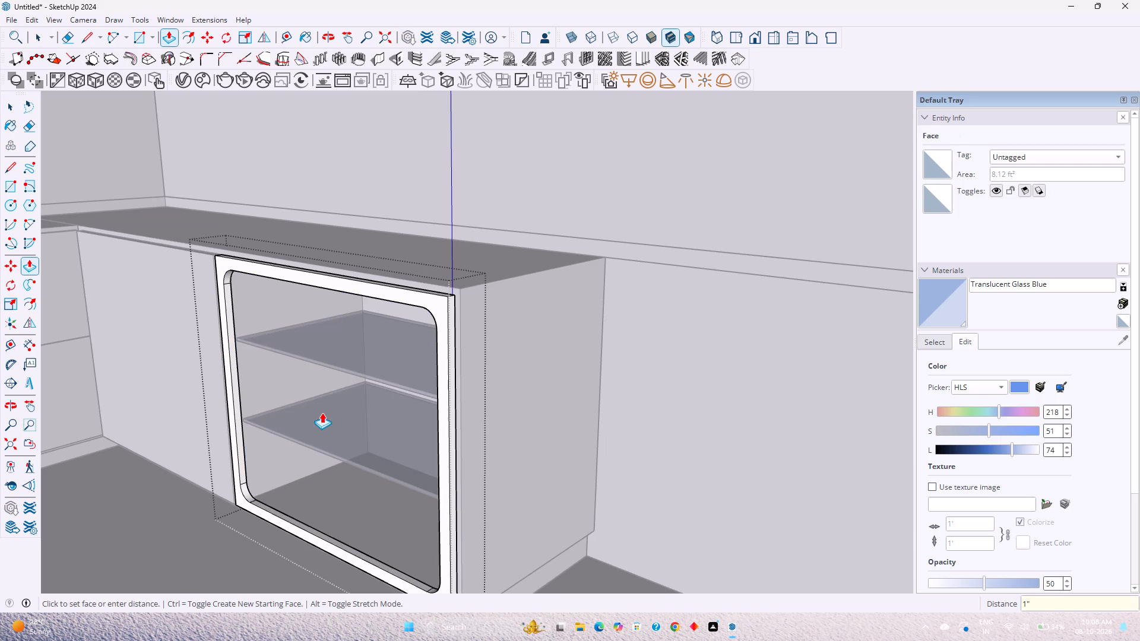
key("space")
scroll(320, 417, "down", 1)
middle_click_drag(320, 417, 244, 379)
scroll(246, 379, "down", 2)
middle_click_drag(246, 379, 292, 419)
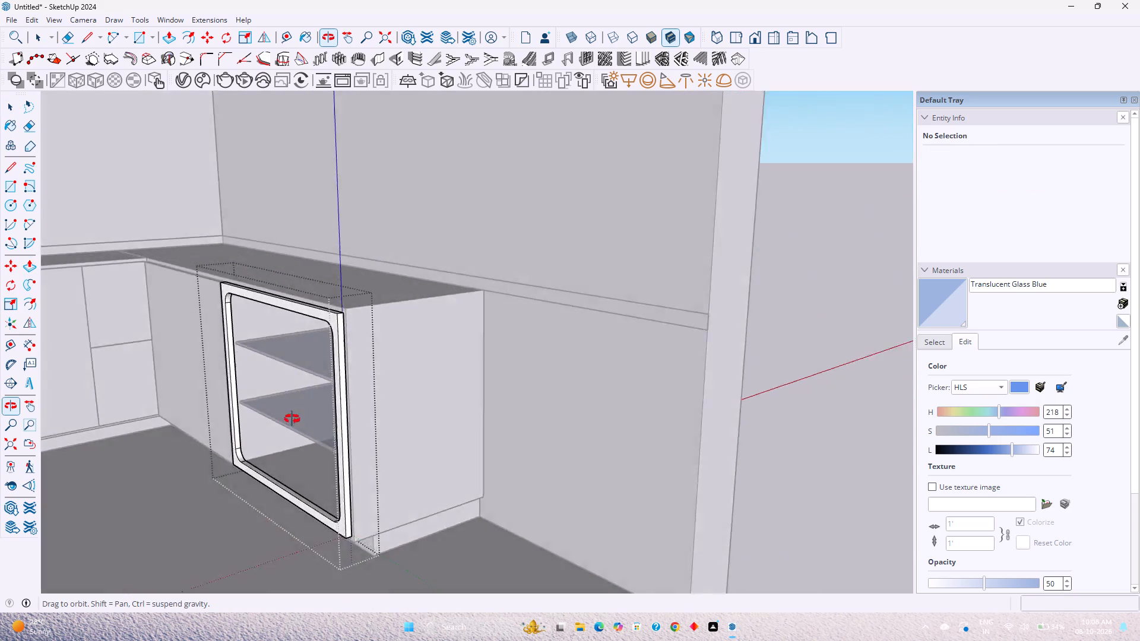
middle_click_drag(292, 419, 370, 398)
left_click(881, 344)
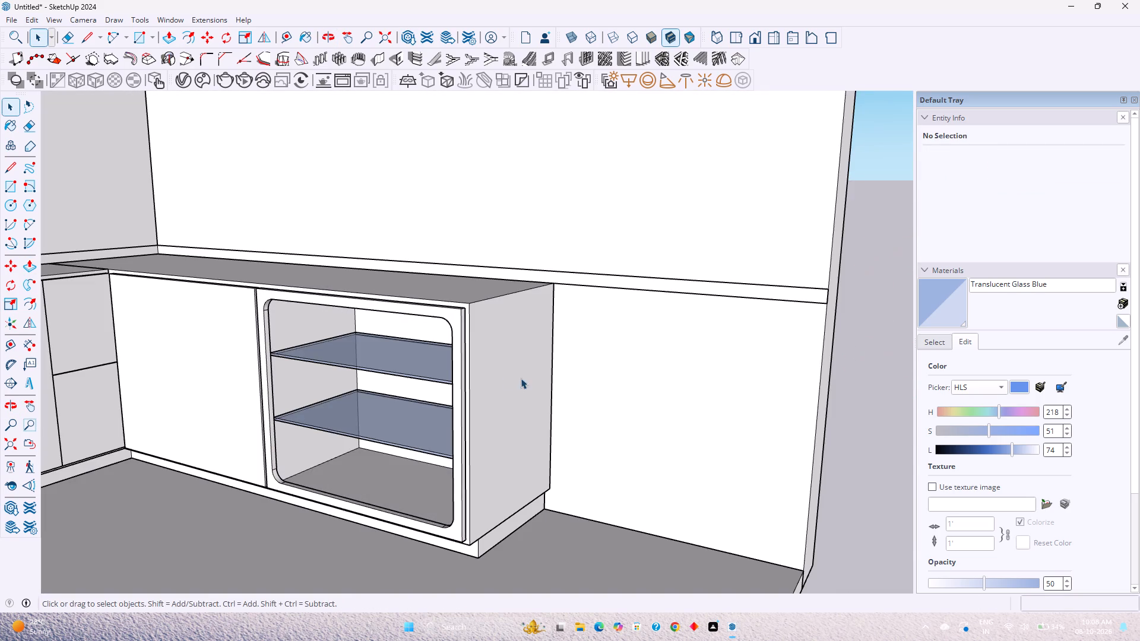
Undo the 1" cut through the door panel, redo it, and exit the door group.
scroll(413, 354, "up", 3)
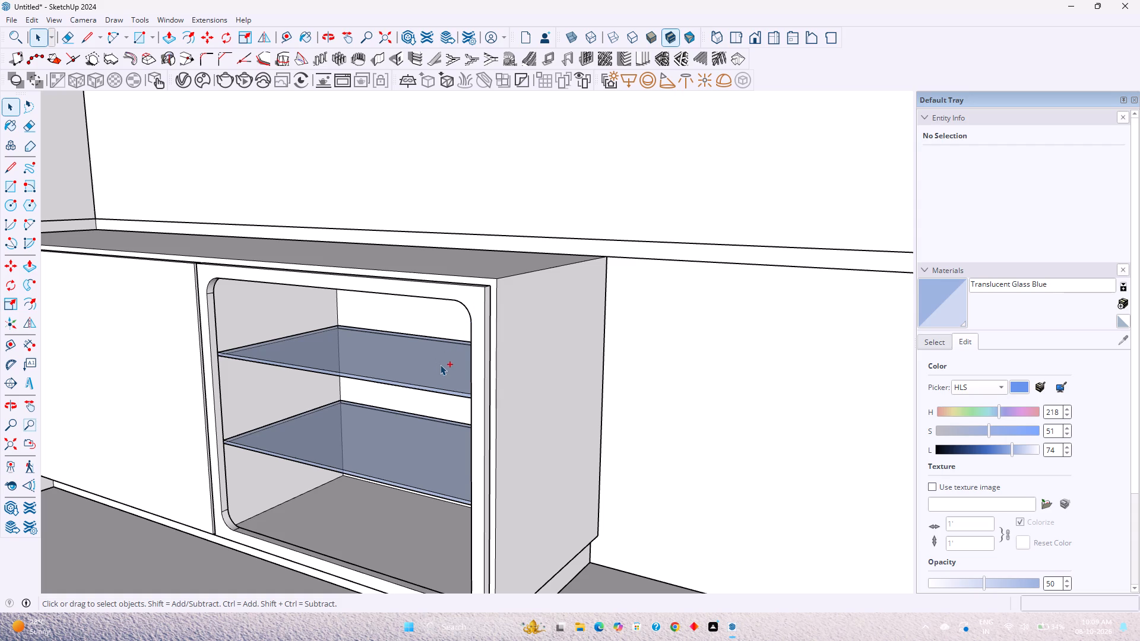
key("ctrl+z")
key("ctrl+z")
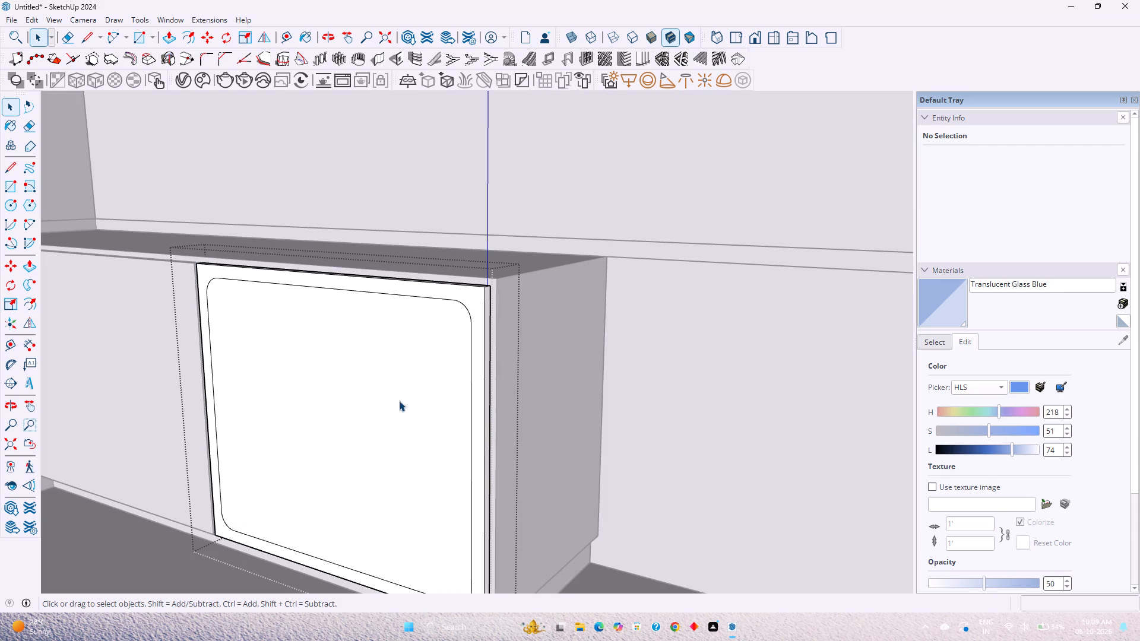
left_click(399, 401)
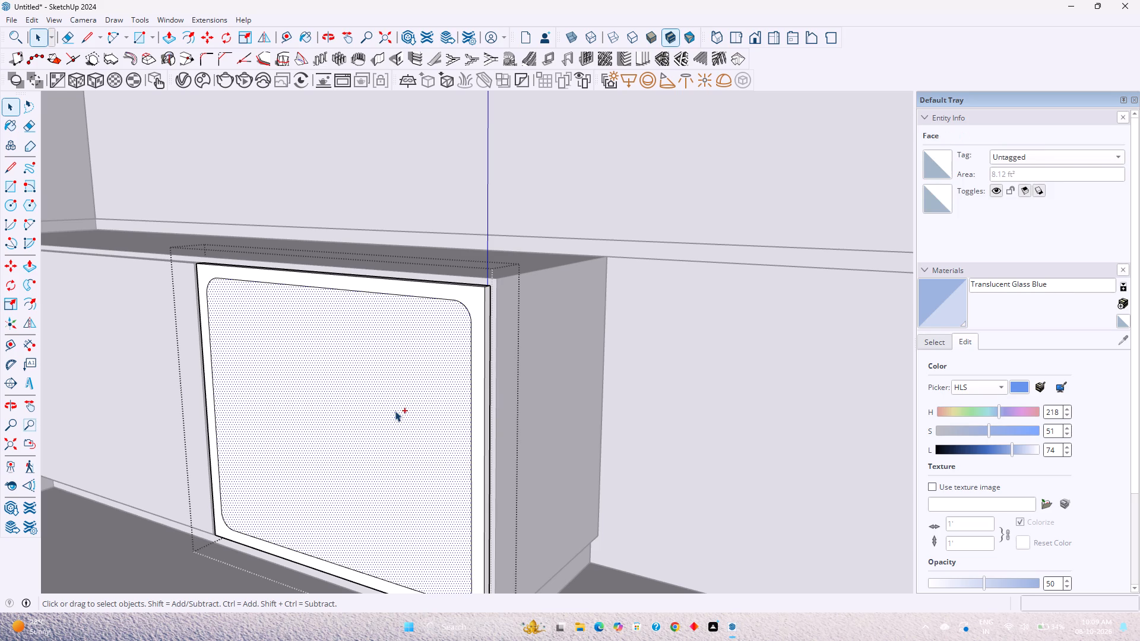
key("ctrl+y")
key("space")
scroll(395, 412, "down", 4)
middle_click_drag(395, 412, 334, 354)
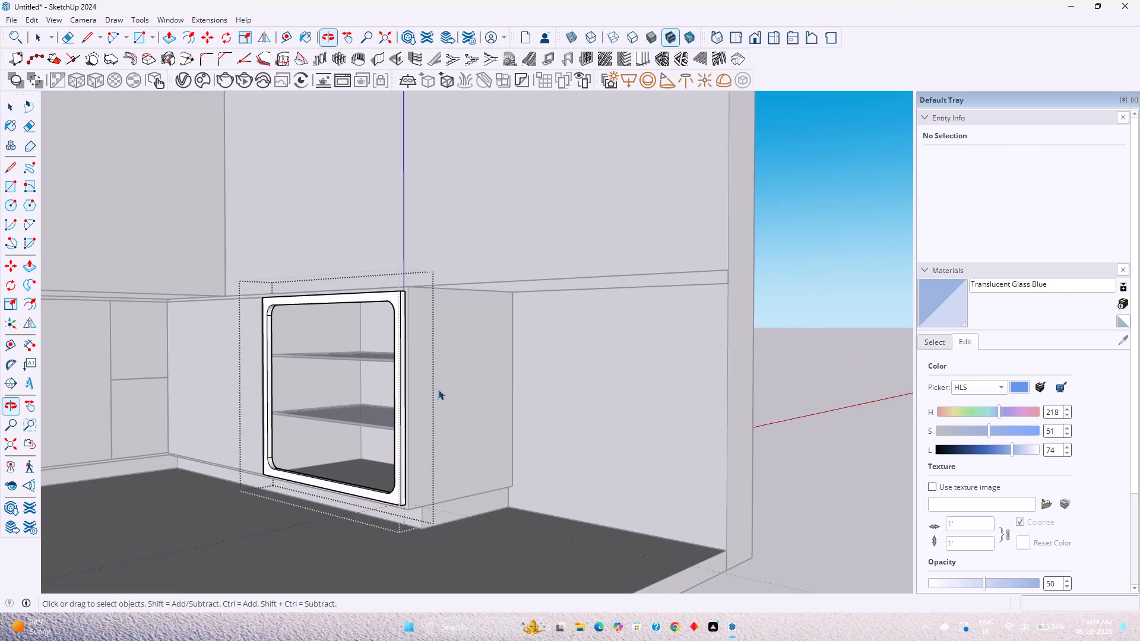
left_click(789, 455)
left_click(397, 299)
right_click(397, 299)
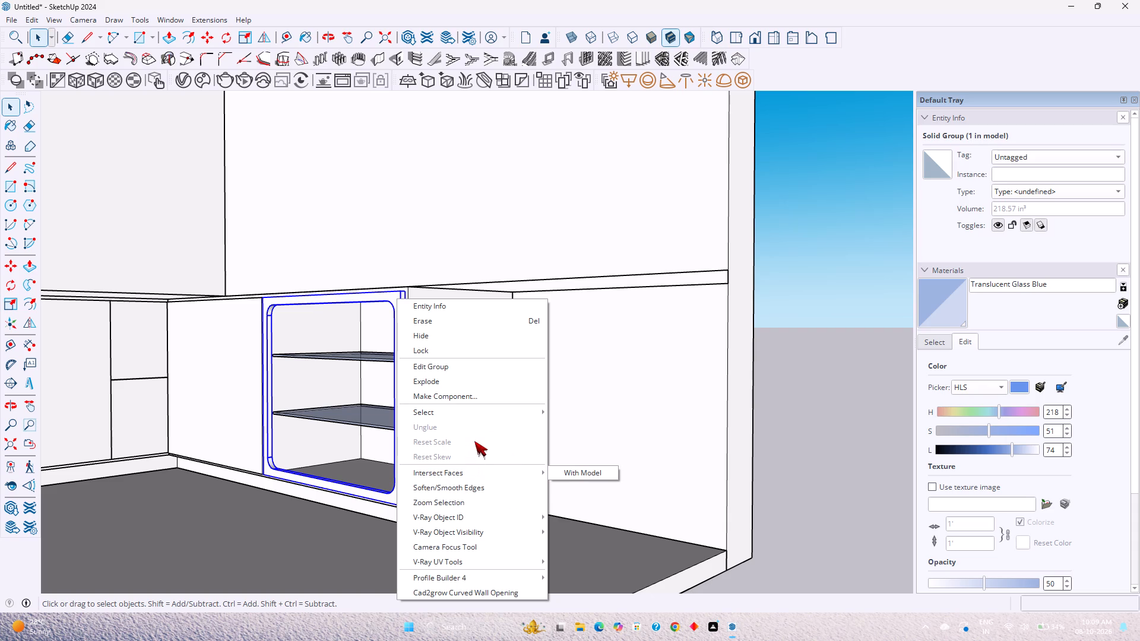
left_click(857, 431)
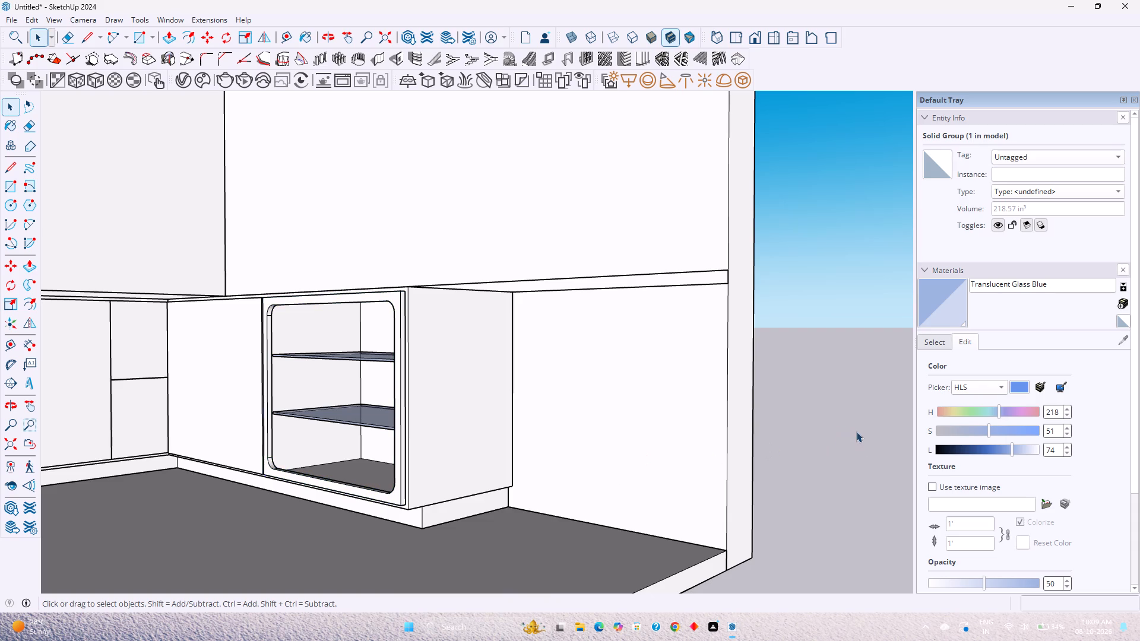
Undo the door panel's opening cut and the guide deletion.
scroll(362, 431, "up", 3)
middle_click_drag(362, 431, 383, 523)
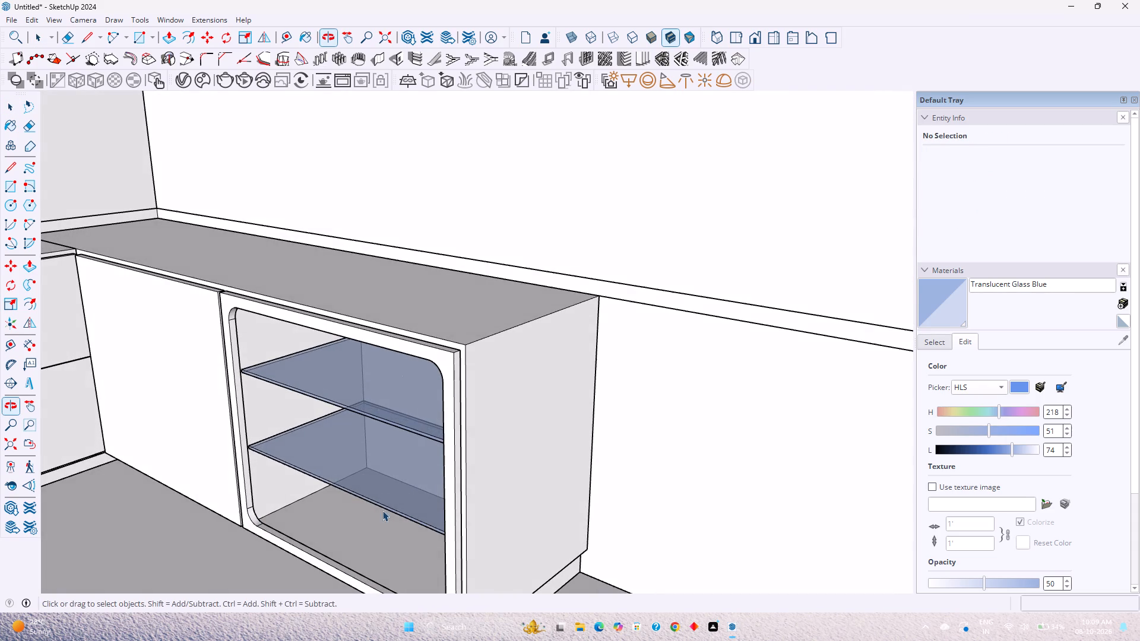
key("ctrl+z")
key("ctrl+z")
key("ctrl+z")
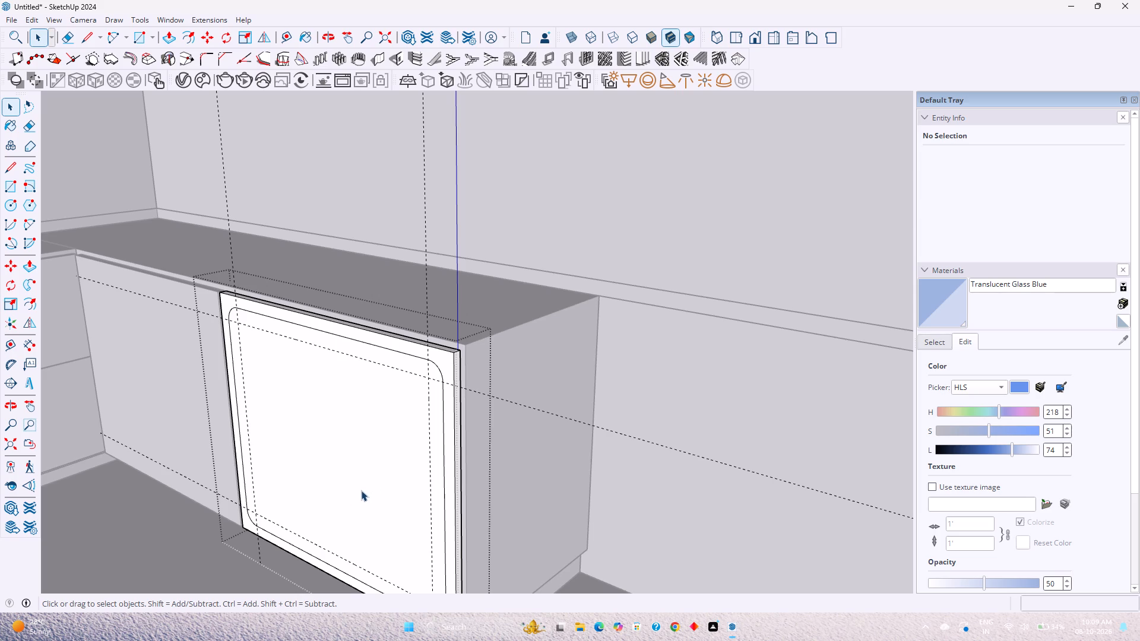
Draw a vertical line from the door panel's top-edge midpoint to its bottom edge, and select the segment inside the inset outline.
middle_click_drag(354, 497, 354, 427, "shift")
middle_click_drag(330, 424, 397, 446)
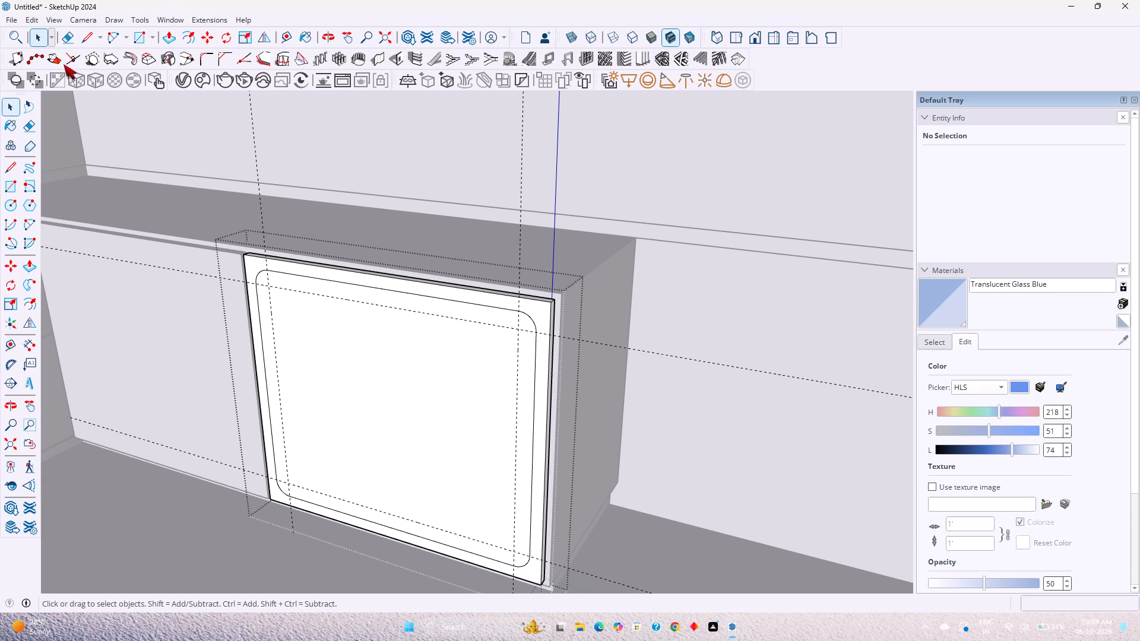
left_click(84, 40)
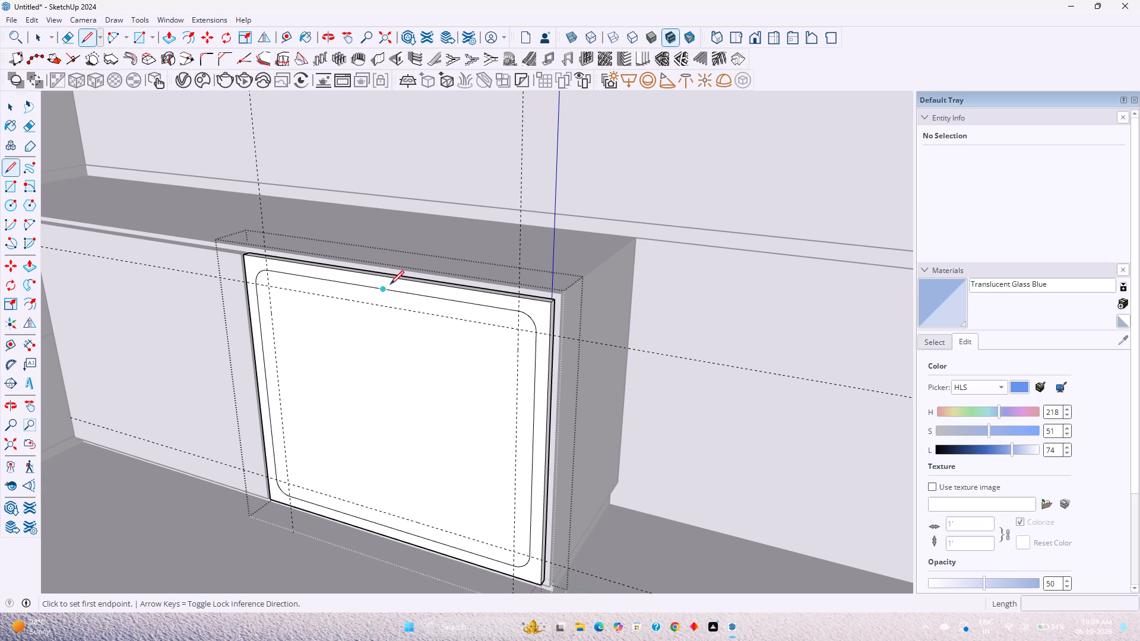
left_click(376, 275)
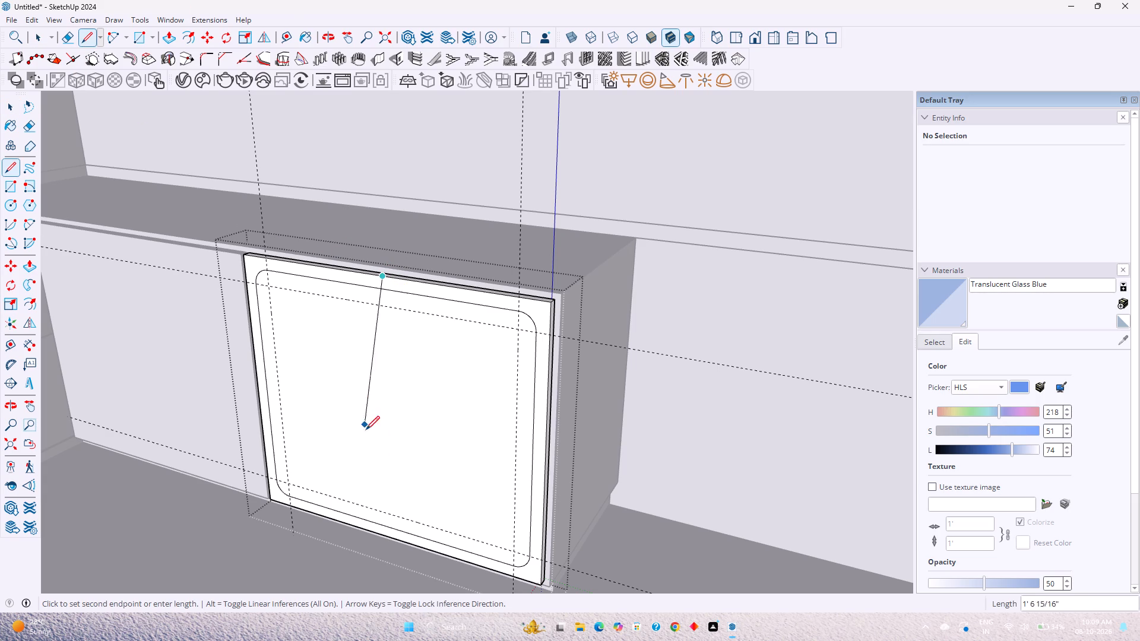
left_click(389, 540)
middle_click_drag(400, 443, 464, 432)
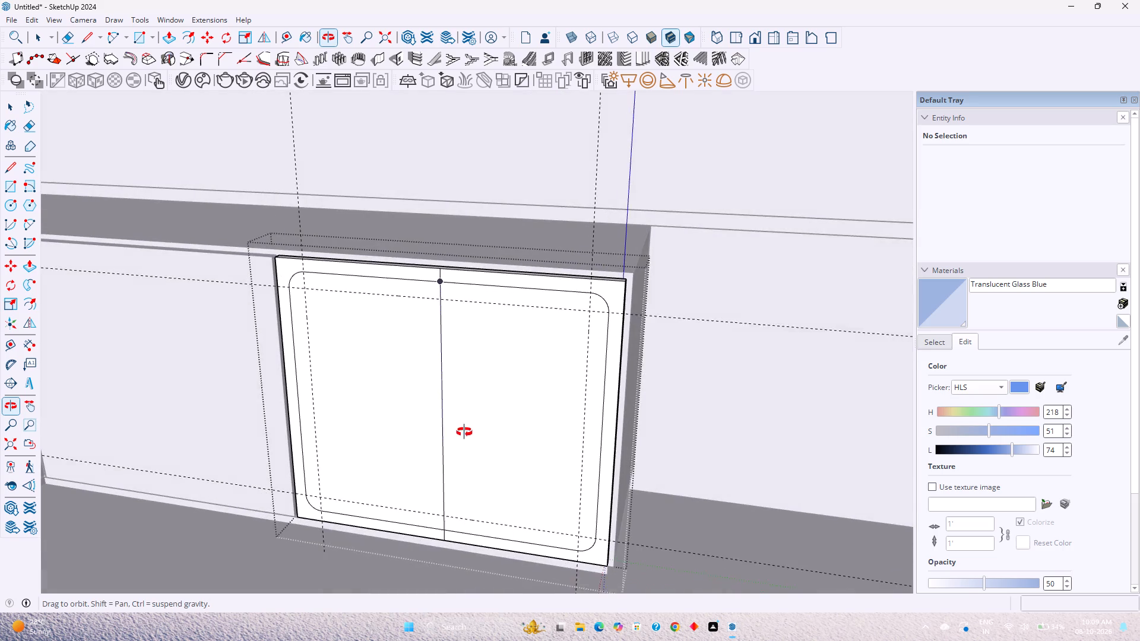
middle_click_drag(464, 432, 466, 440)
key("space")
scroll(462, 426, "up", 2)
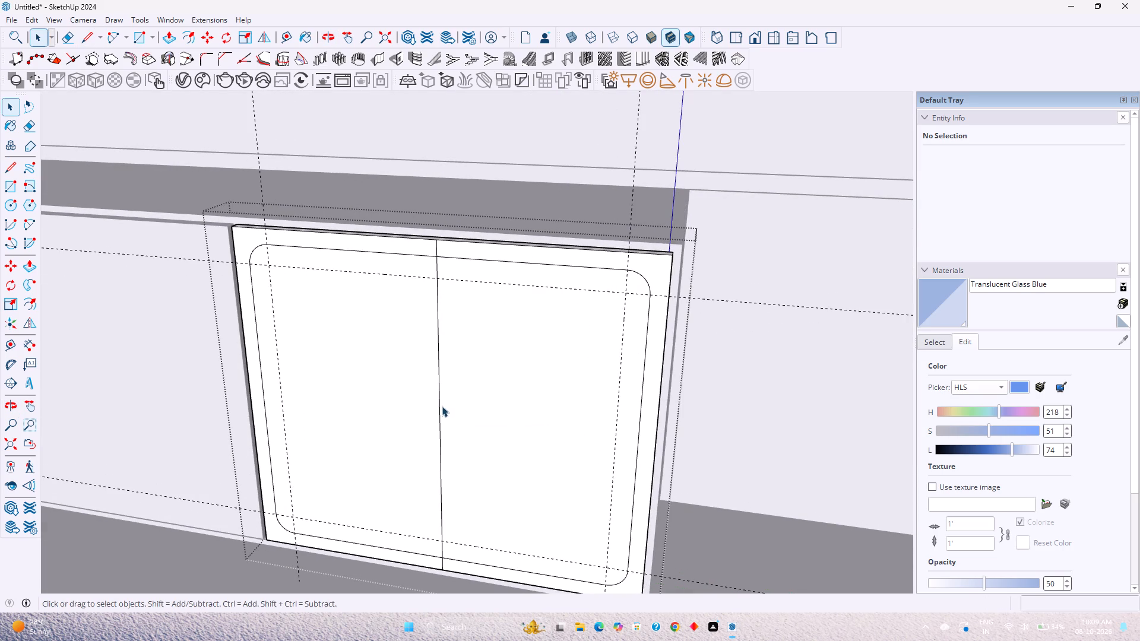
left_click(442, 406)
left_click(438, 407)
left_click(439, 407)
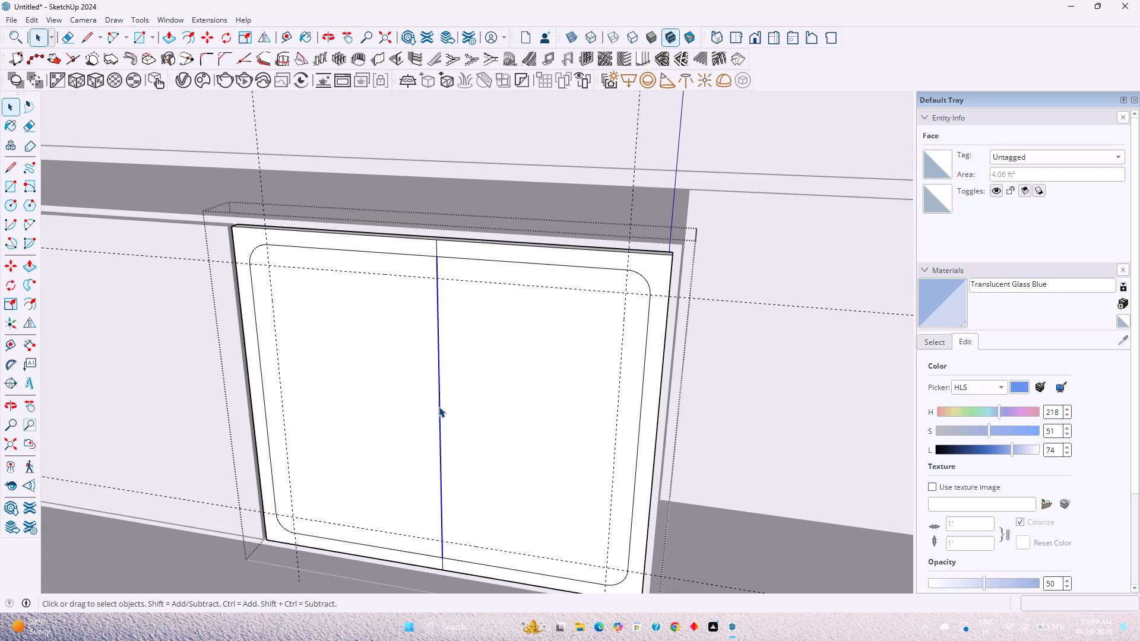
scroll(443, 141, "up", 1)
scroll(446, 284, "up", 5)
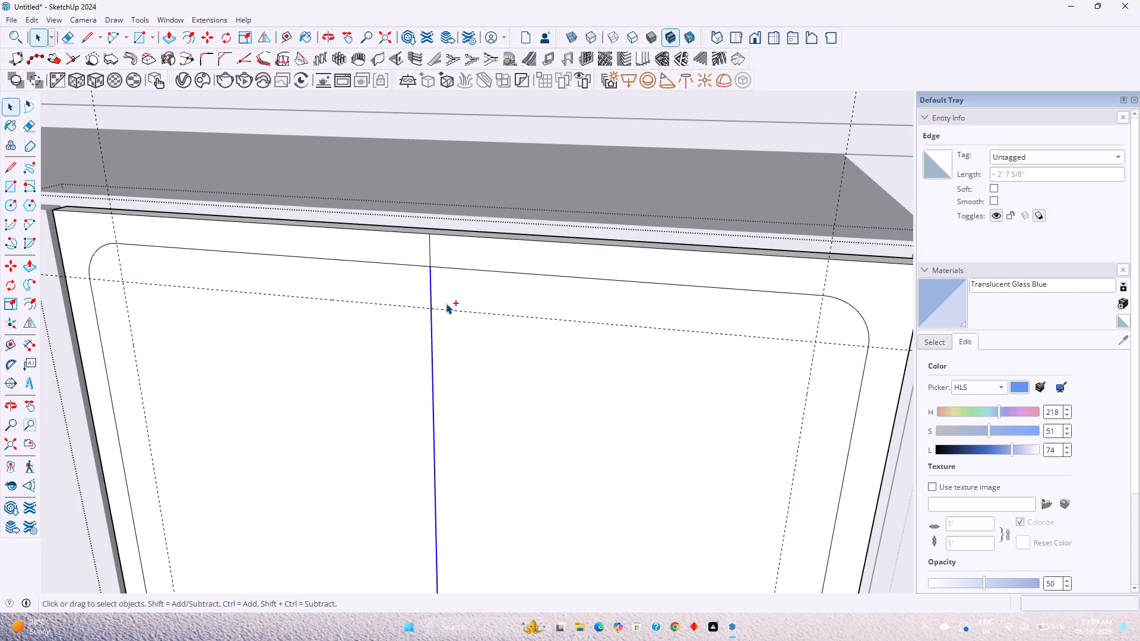
Undo the centre line, corner arcs, guides and inset offset, back to the door panel's plain front face.
key("ctrl+z")
key("ctrl+z")
key("ctrl+z")
key("ctrl+z")
key("ctrl+z")
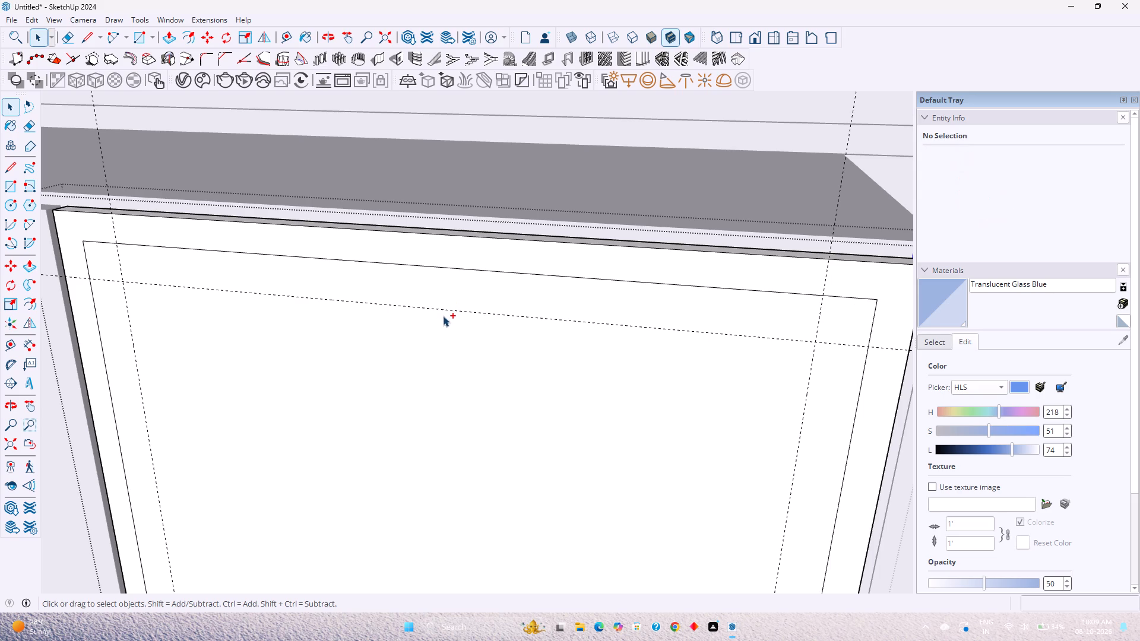
key("ctrl+z")
key("ctrl+z")
key("ctrl+z")
key("ctrl+z")
key("ctrl+z")
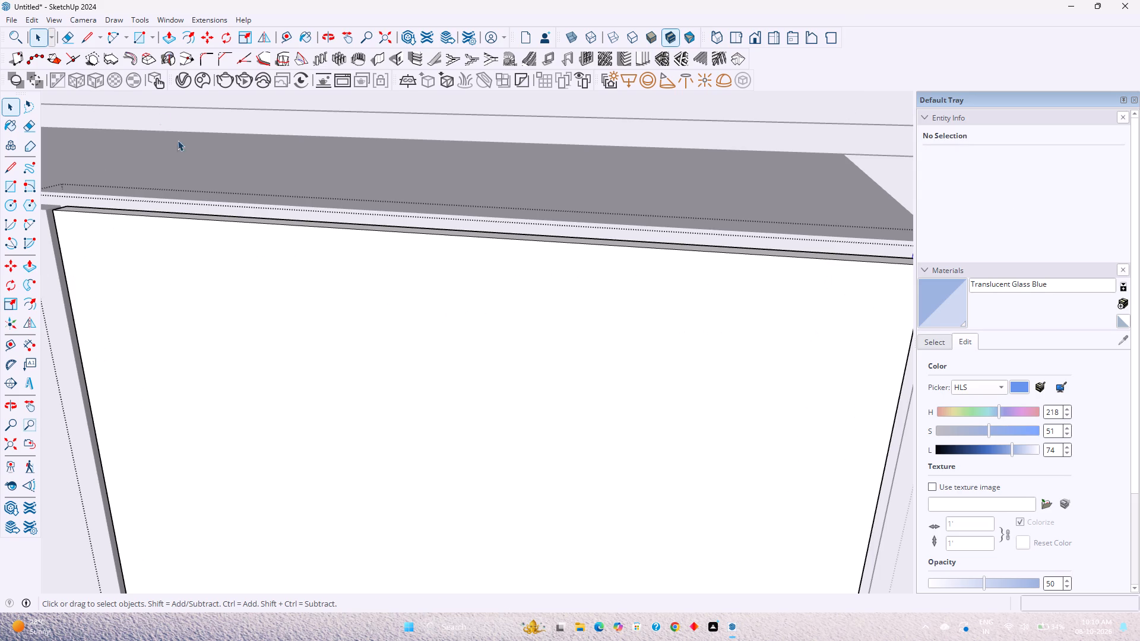
Draw a vertical line on the door panel's front face from the top edge's midpoint to the bottom edge.
left_click(88, 41)
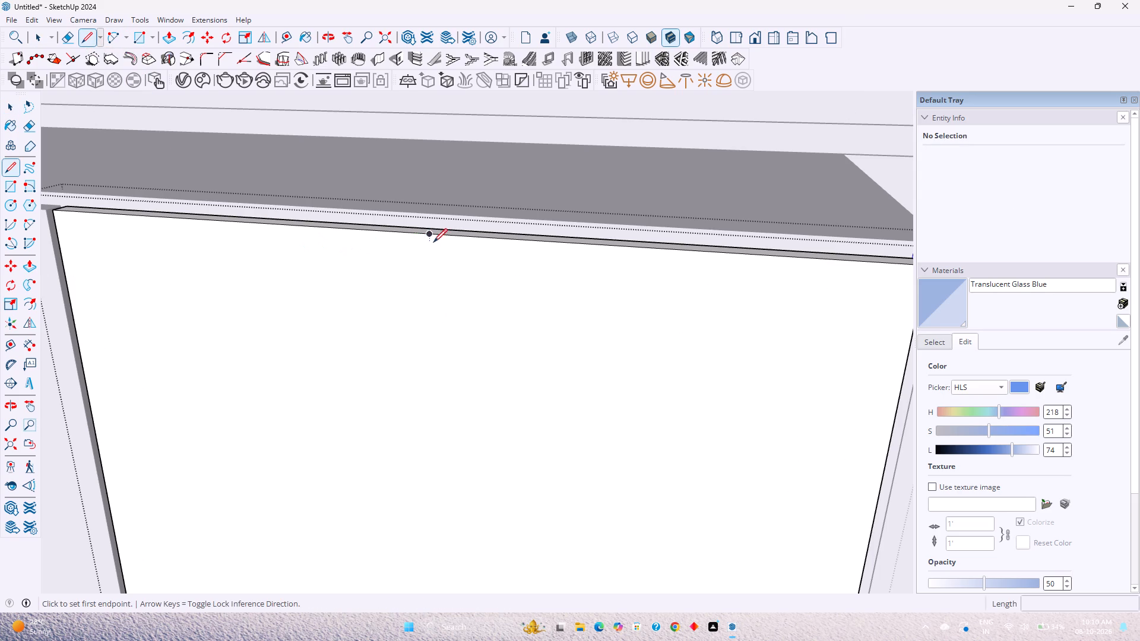
left_click(431, 233)
scroll(429, 335, "down", 3)
middle_click_drag(424, 345, 401, 188, "shift")
scroll(414, 283, "down", 1, "shift")
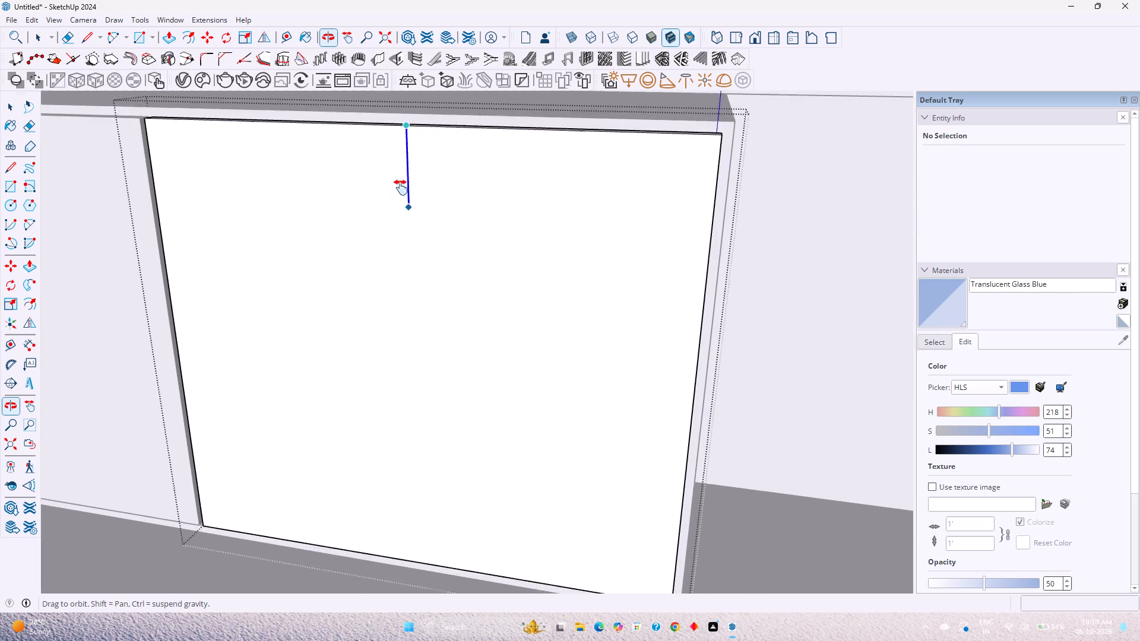
middle_click_drag(401, 188, 401, 177, "shift")
left_click(420, 540)
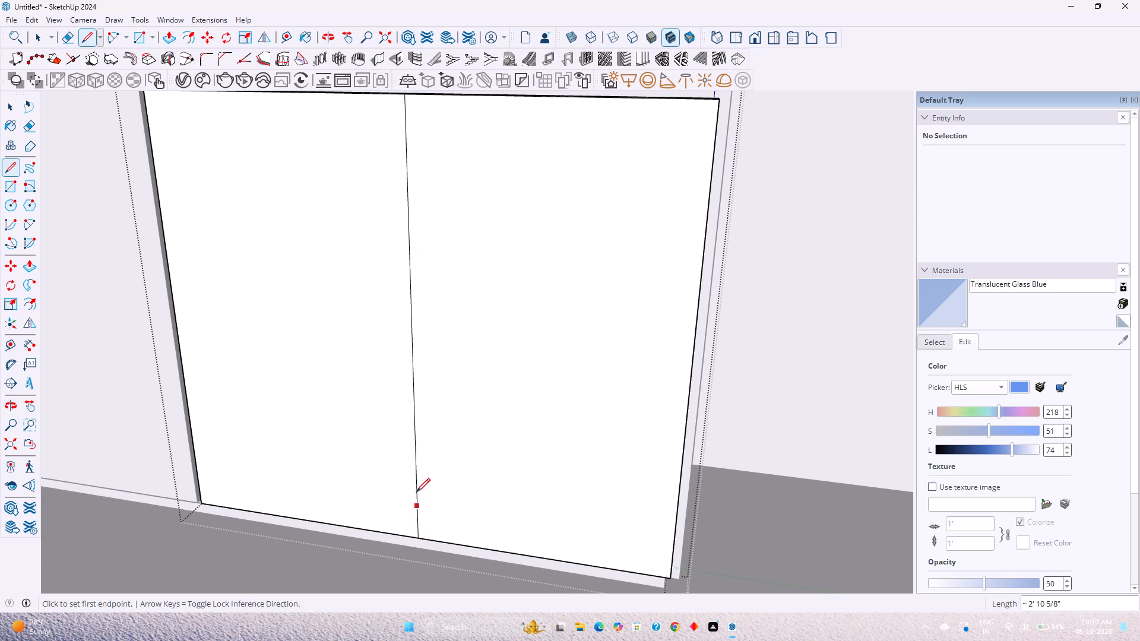
key("space")
Move the vertical centre line on the door panel's front face 0.1" sideways along the green axis.
middle_click_drag(410, 312, 405, 383)
scroll(408, 357, "down", 1)
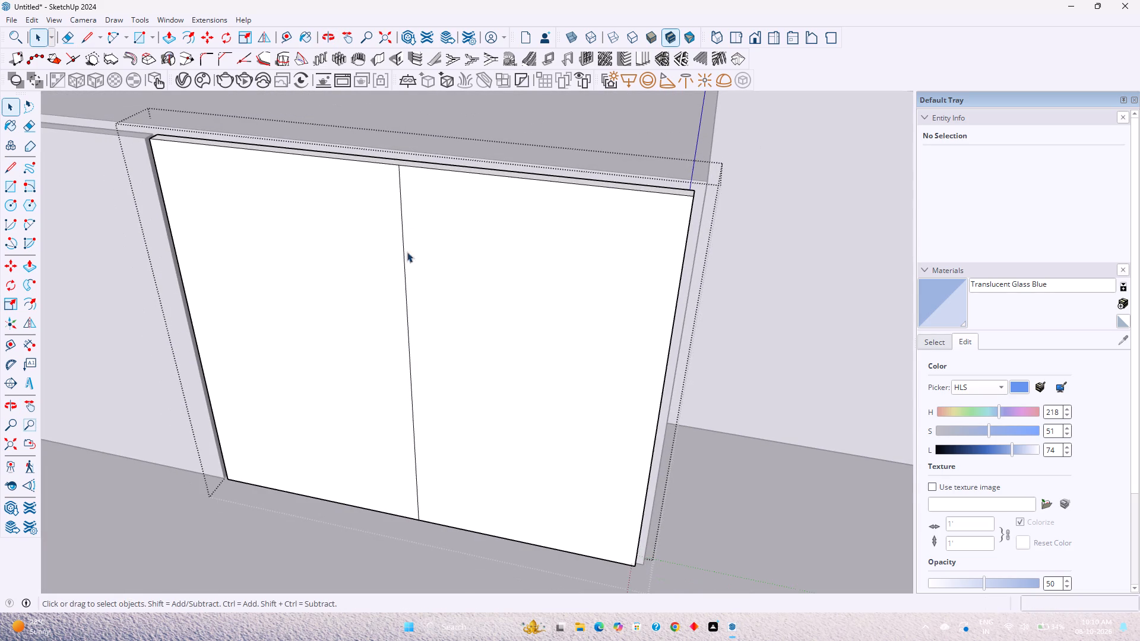
scroll(411, 156, "up", 10)
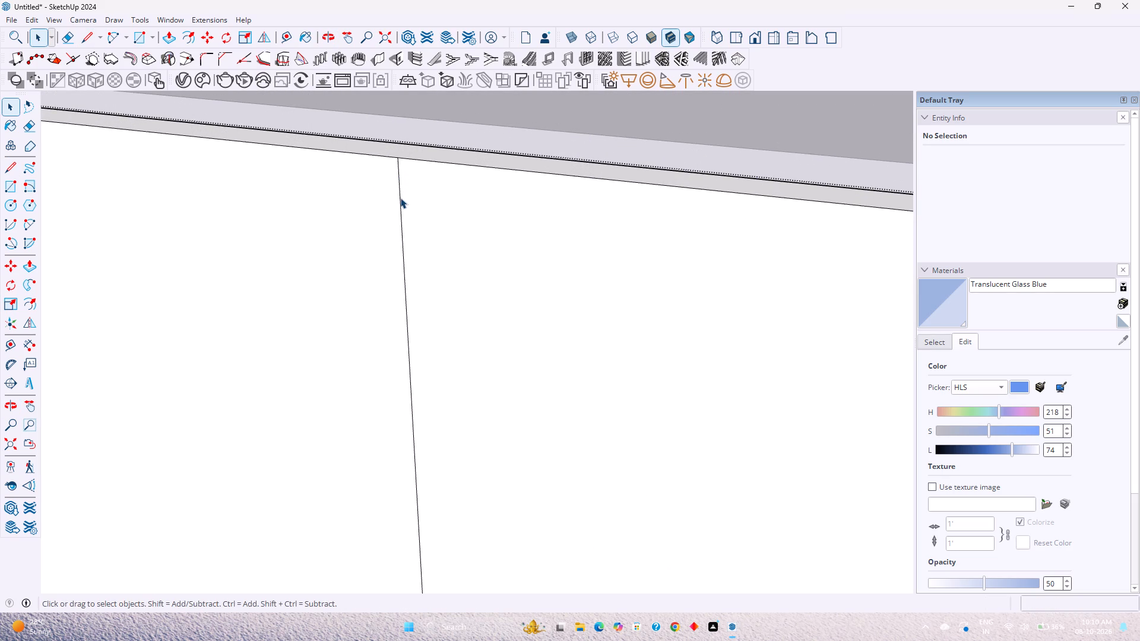
left_click(400, 198)
key("m")
scroll(399, 174, "up", 5)
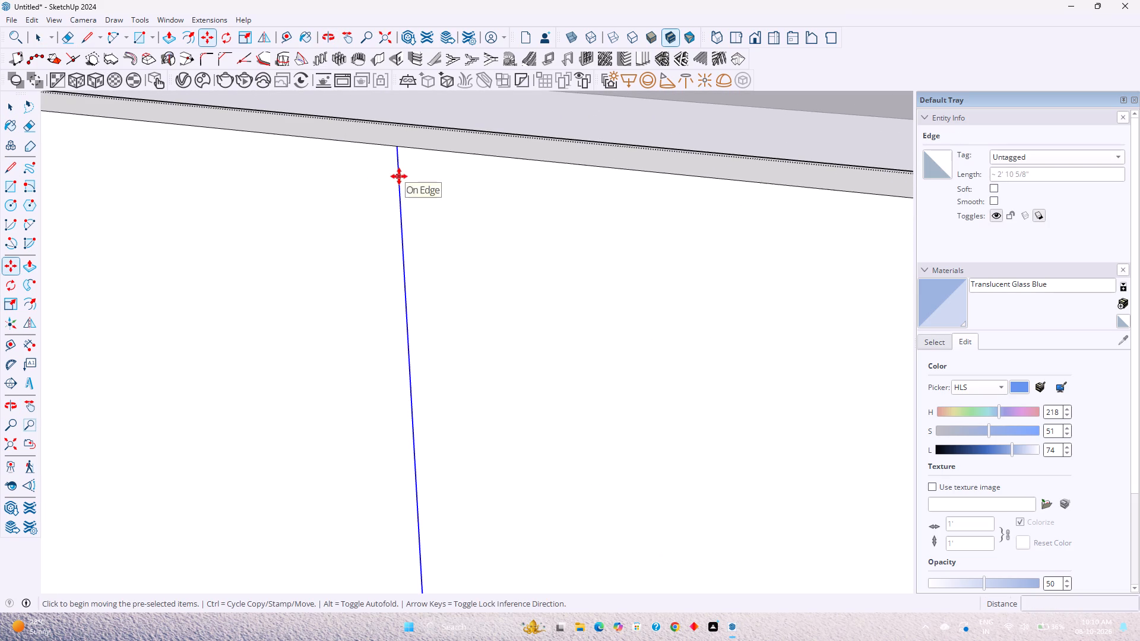
left_click(399, 176)
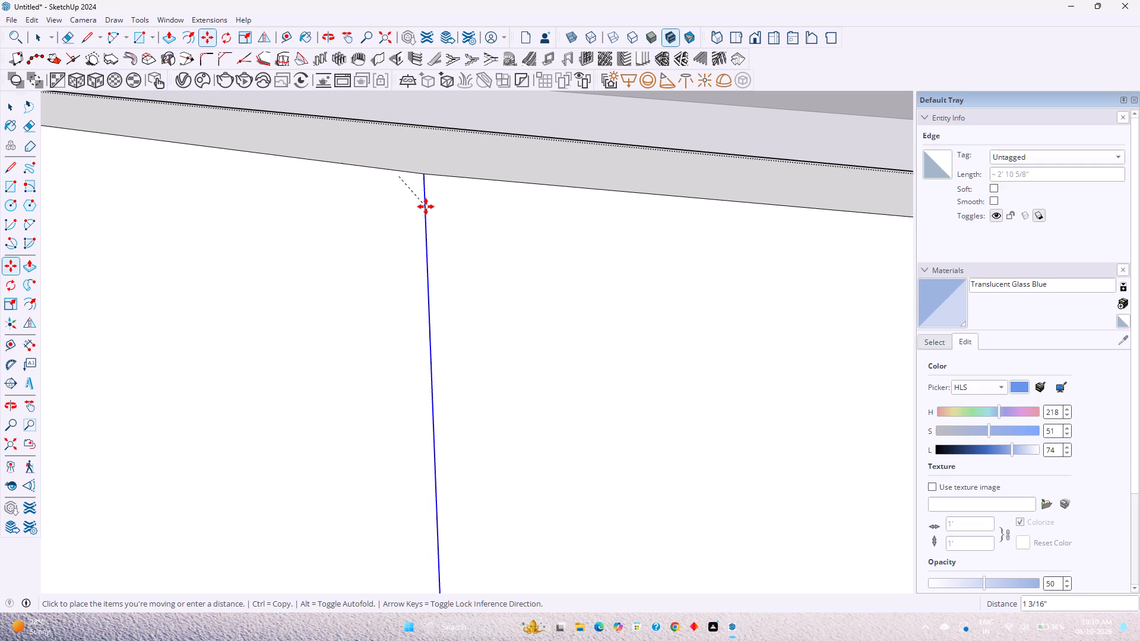
key("Left")
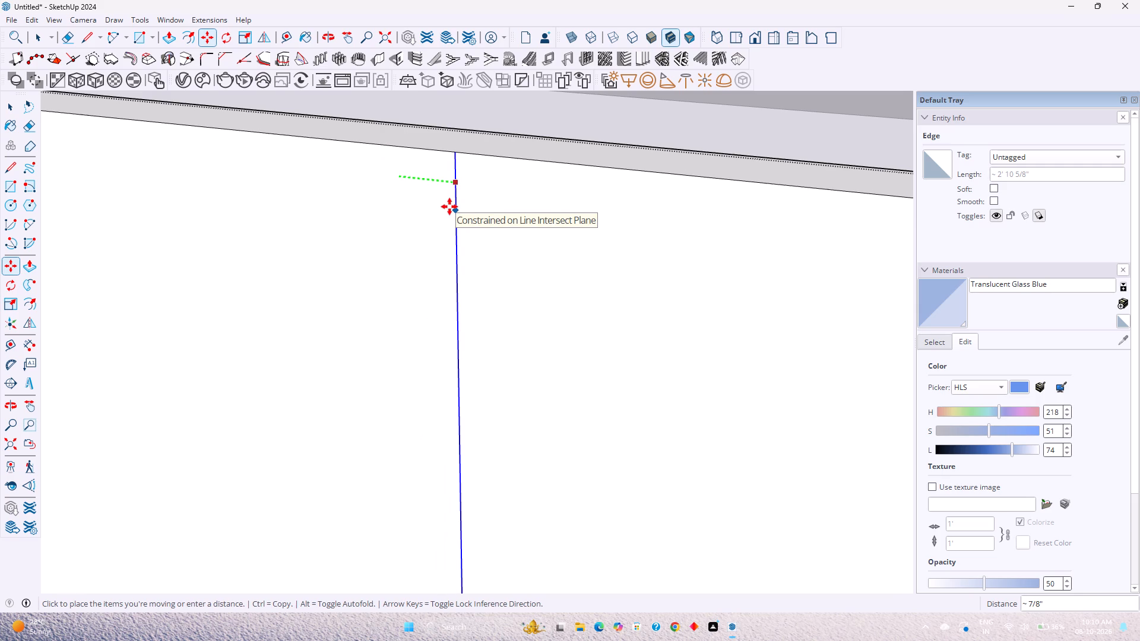
type("0.")
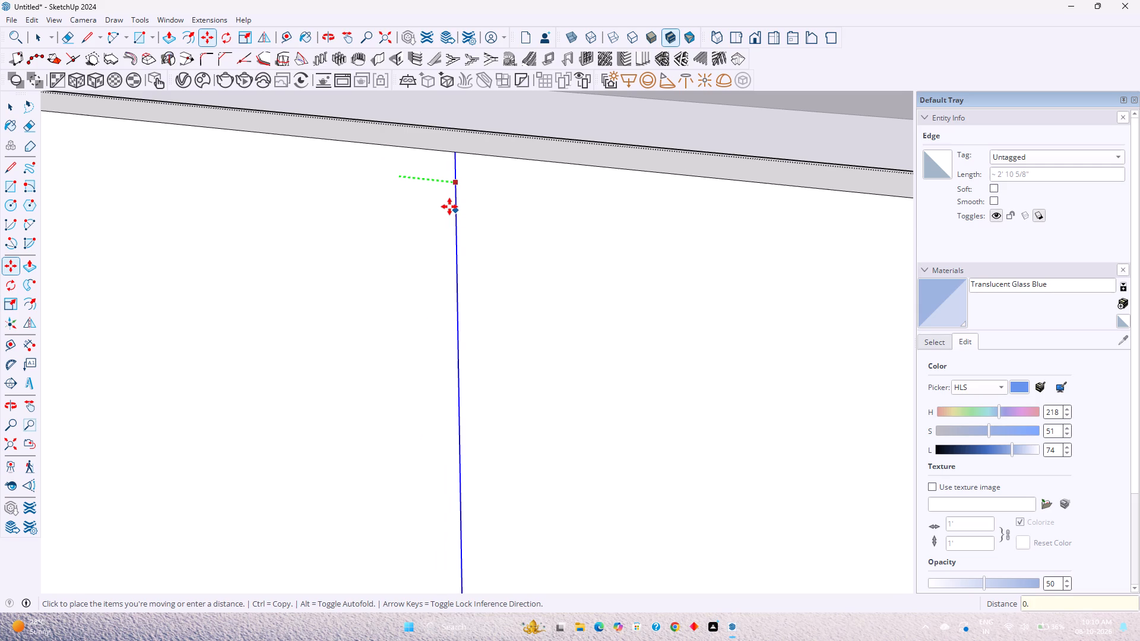
key("2")
key("BackSpace")
key("1")
key("Return")
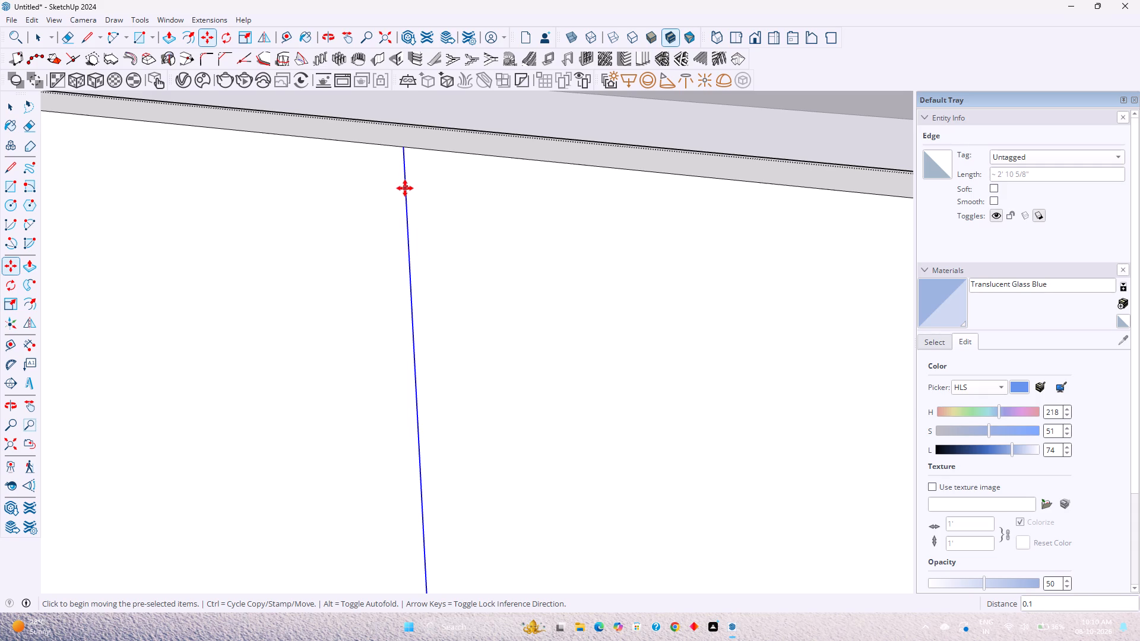
Copy the vertical line 0.2" back along the green axis to form a narrow strip around the panel's centre.
left_click(405, 188)
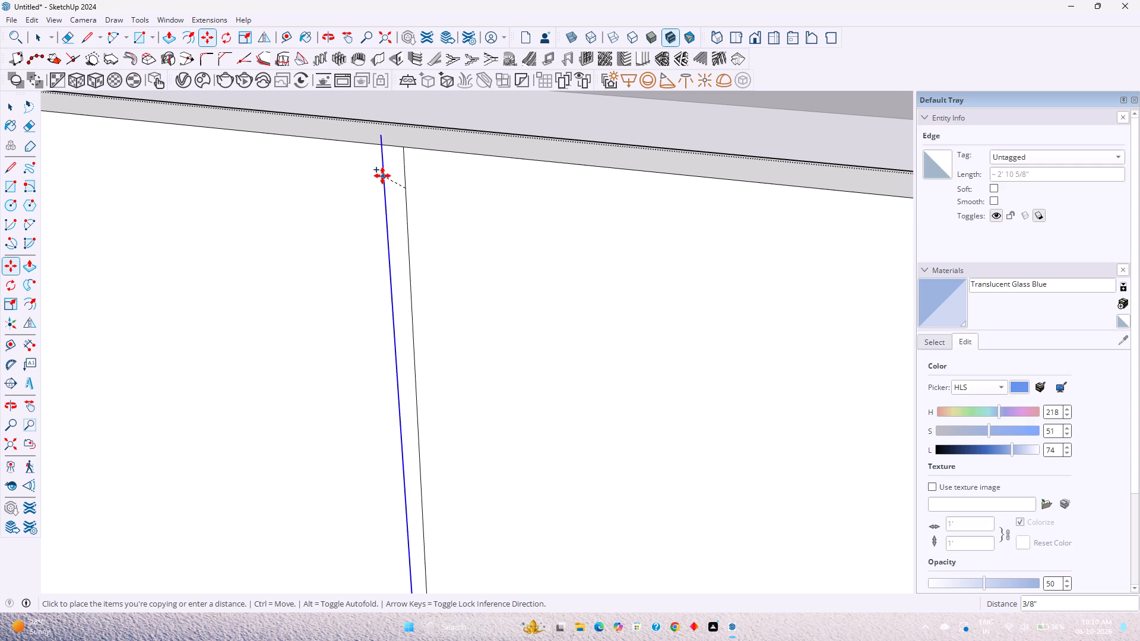
key("Right")
key("Left")
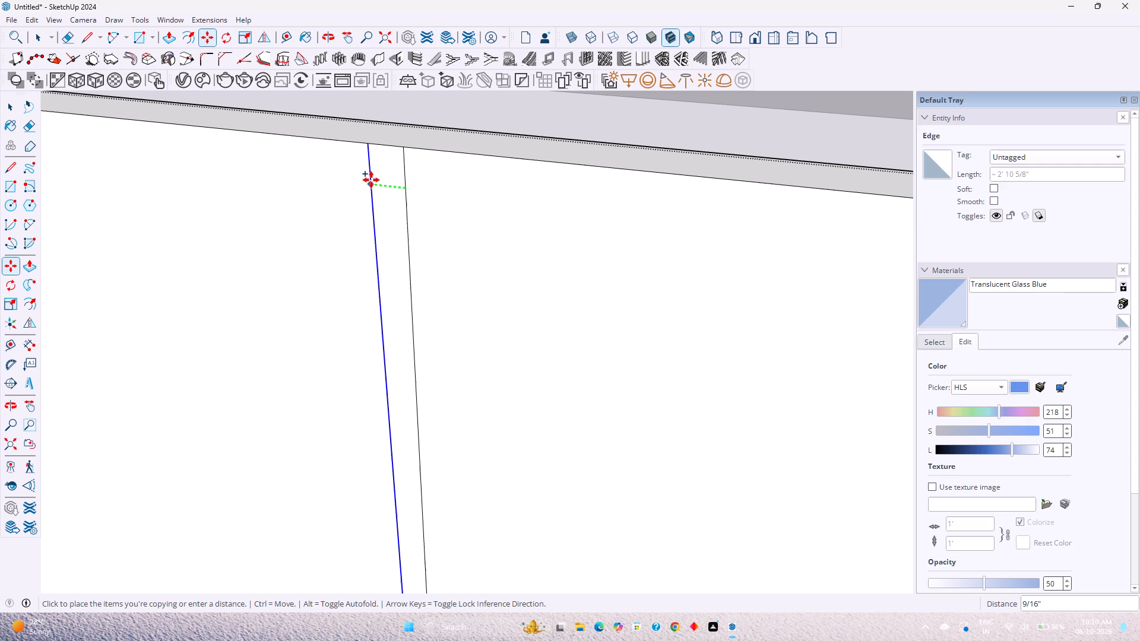
type("020")
key("BackSpace")
key("BackSpace")
type(".2")
key("Return")
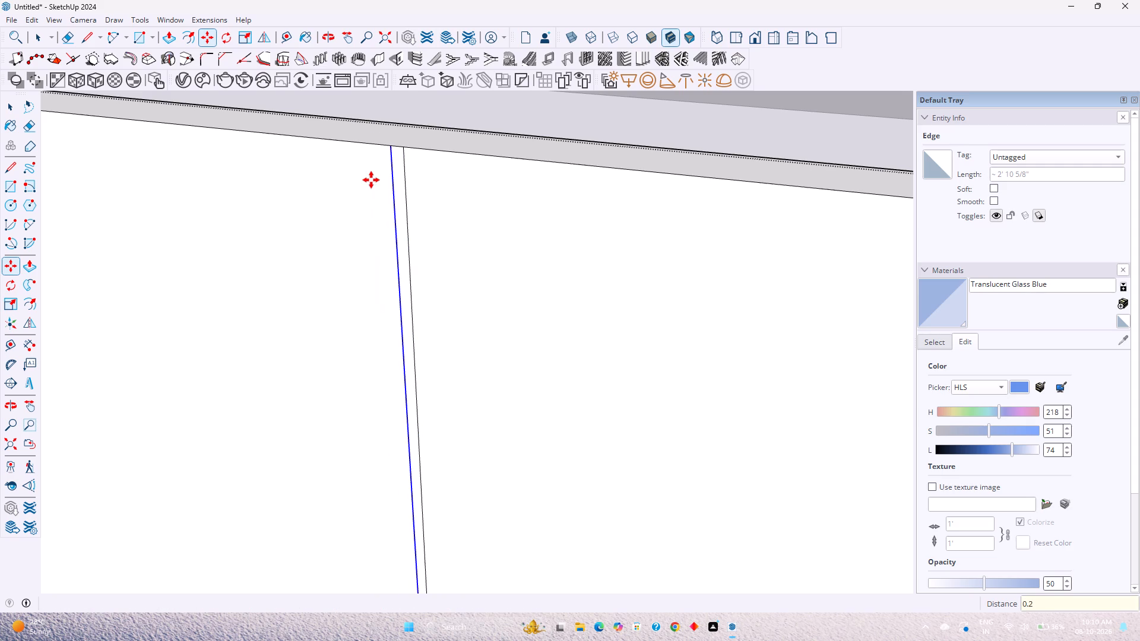
Push the narrow centre strip in by 1" to cut a gap separating the panel into two doors.
key("p")
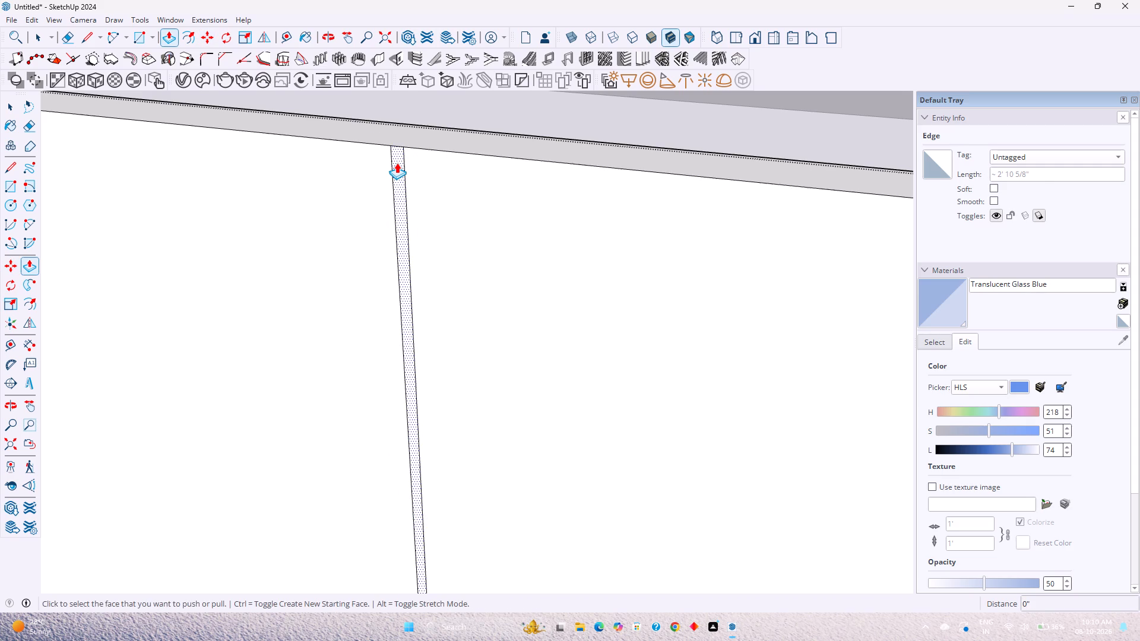
left_click(397, 163)
key("1")
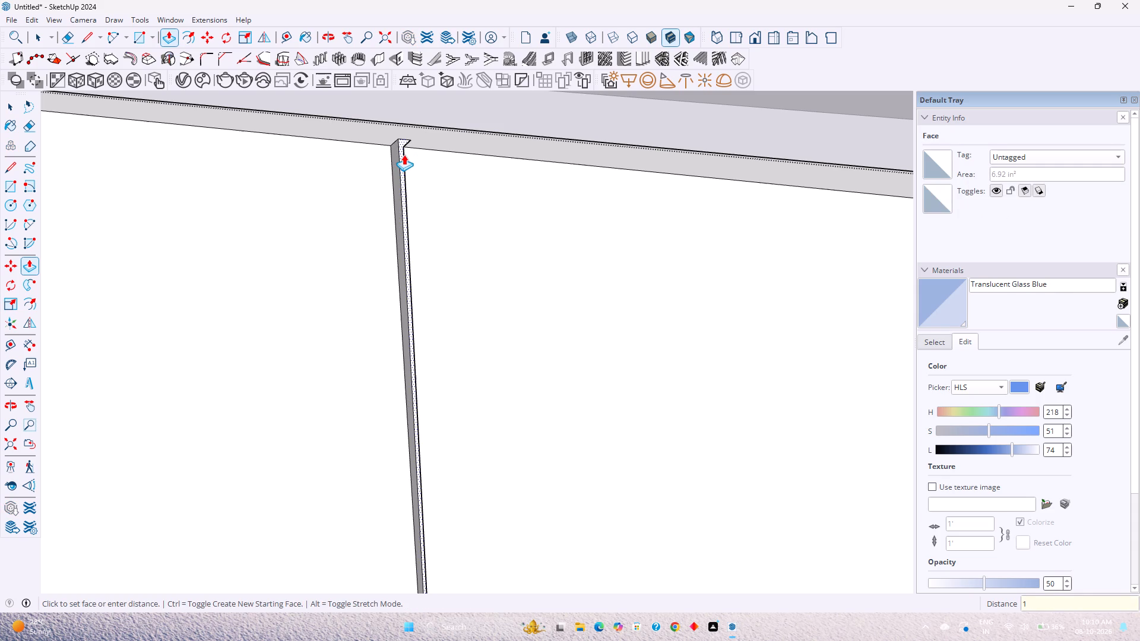
key("Return")
scroll(389, 172, "down", 3)
middle_click_drag(389, 172, 442, 172)
key("space")
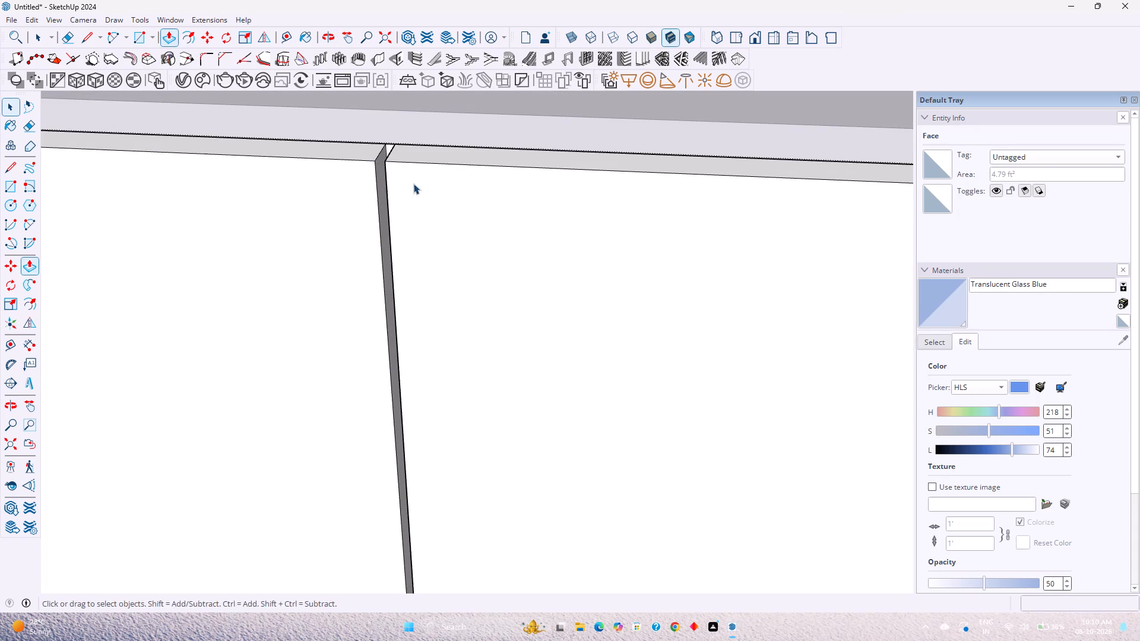
scroll(413, 183, "down", 3)
middle_click_drag(413, 183, 448, 158)
scroll(452, 157, "down", 9)
middle_click_drag(473, 210, 408, 176)
scroll(407, 172, "down", 4)
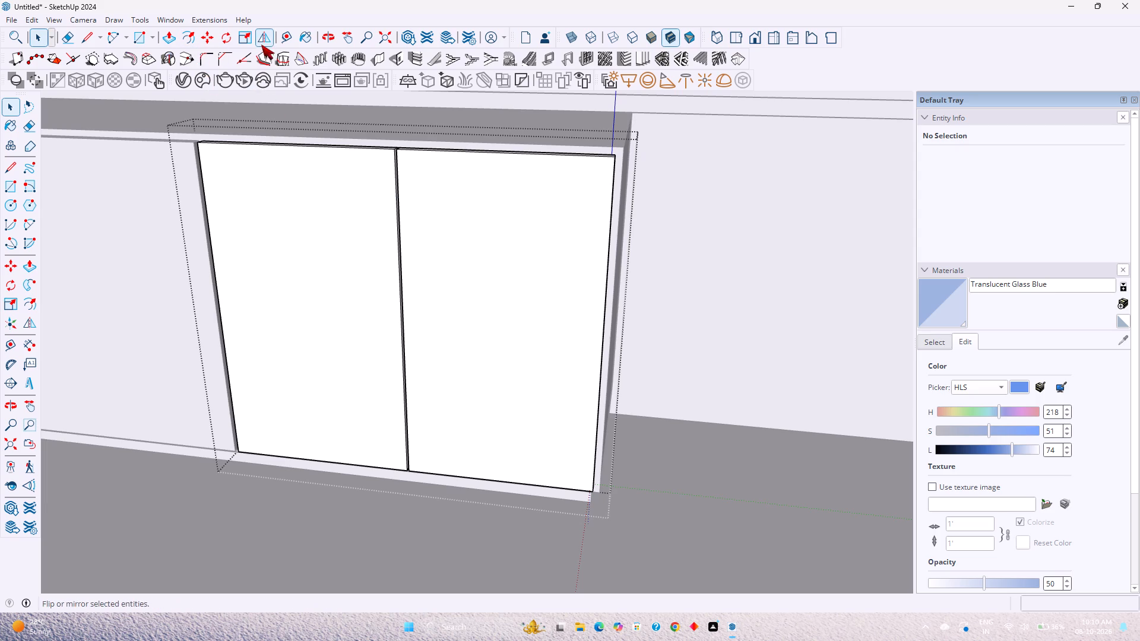
Offset the front-face outlines of both doors 1.5" inward.
left_click(286, 37)
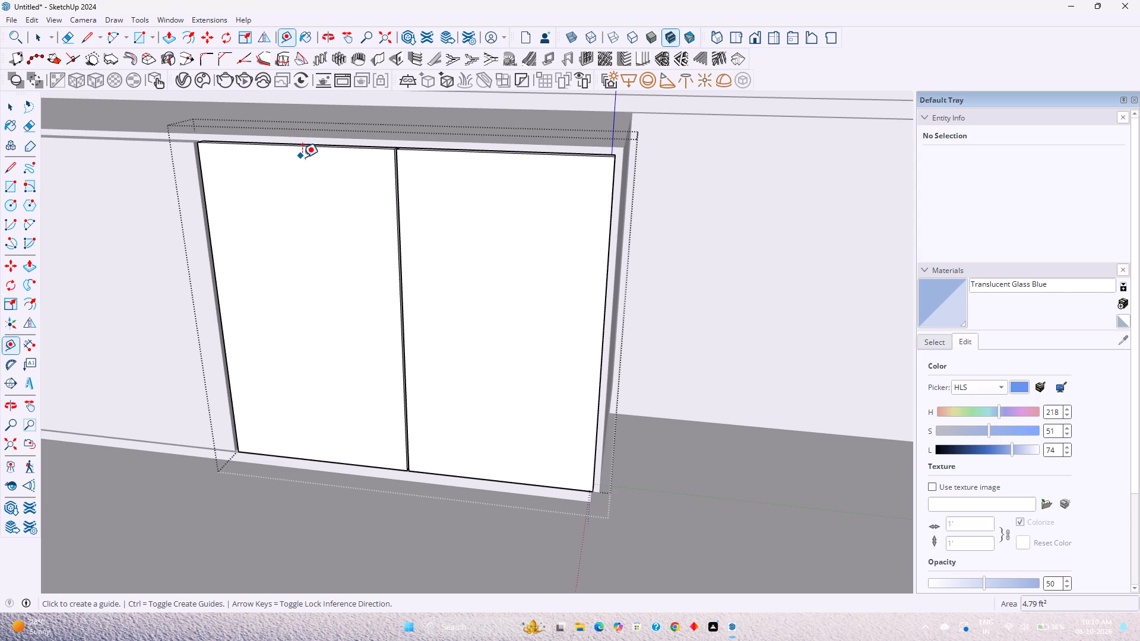
left_click(309, 148)
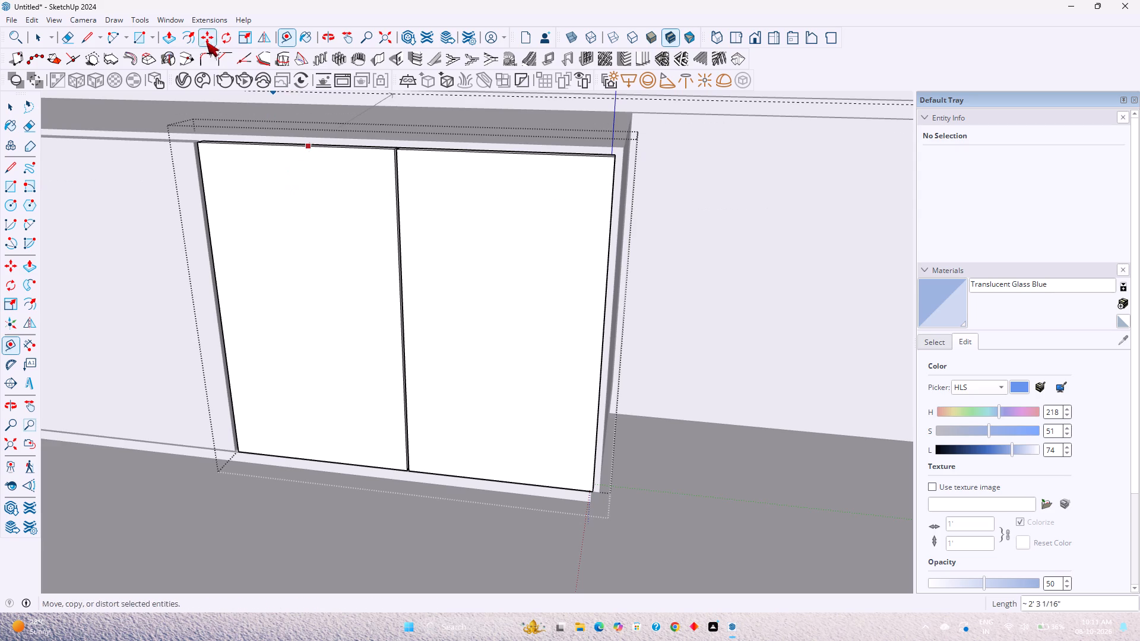
left_click(187, 35)
left_click(284, 152)
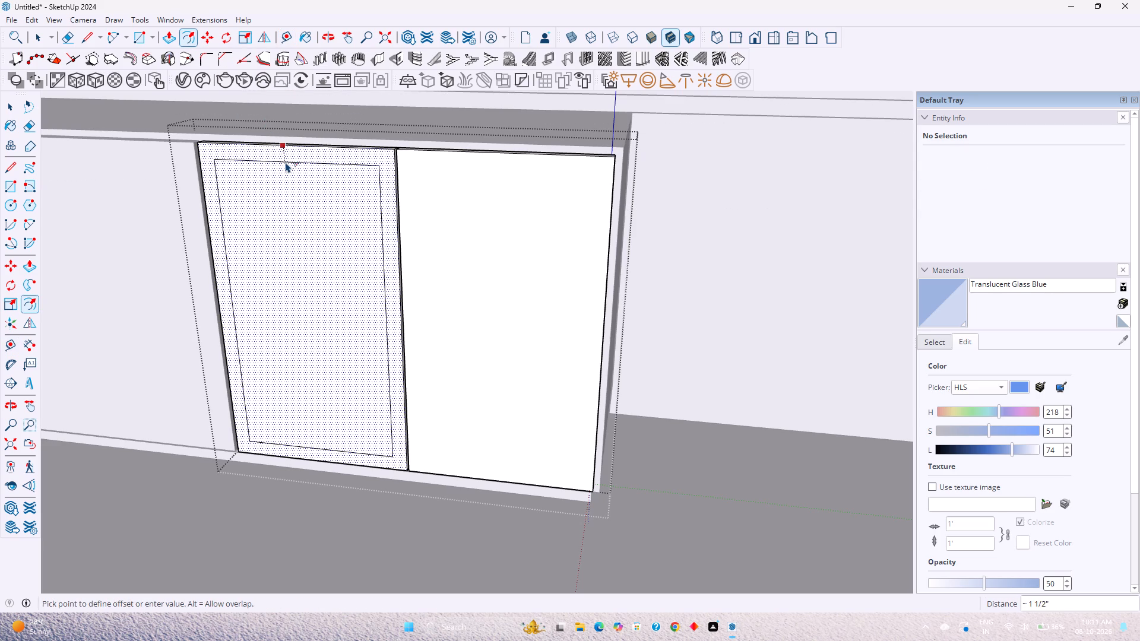
type("1.5")
key("Return")
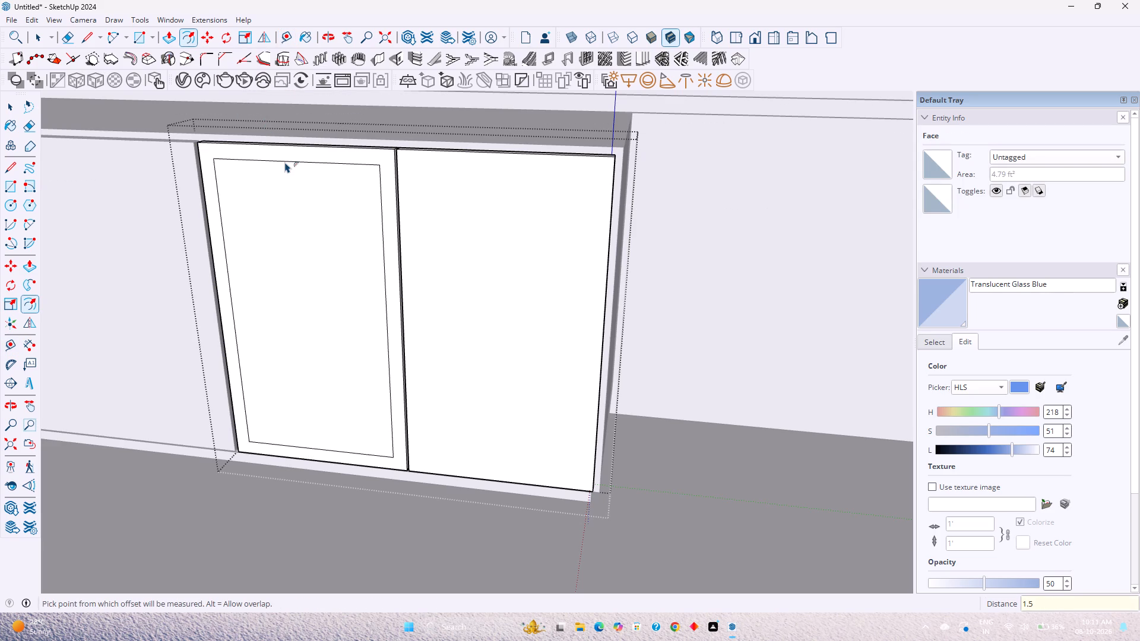
double_click(490, 172)
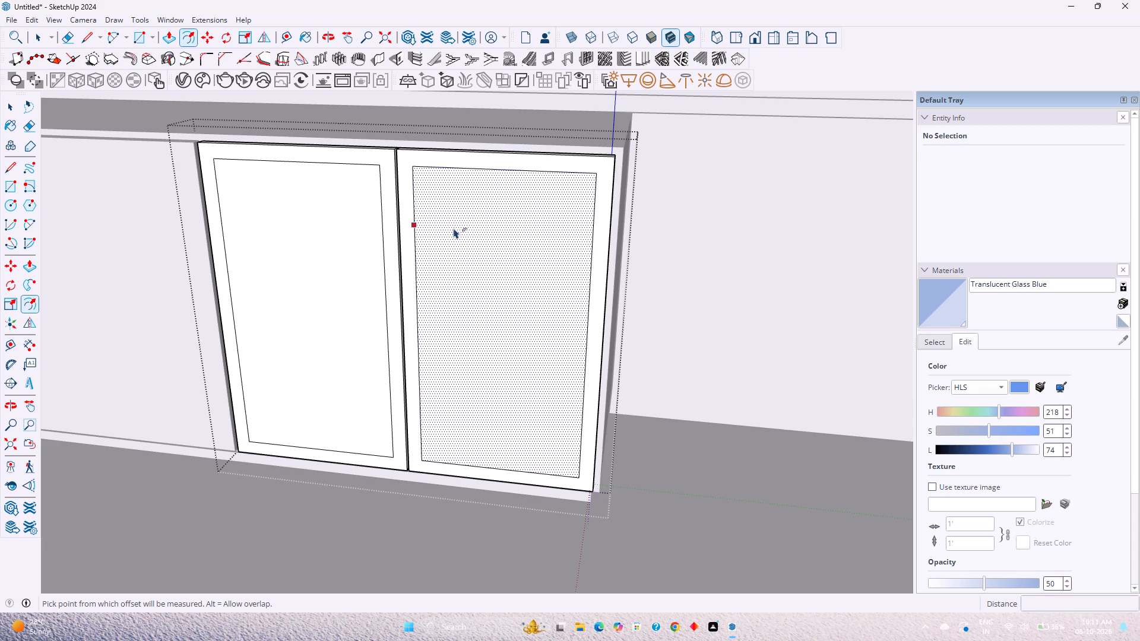
Delete the vertical inset edge nearest the centre gap on each of the two doors.
key("space")
left_click(416, 246)
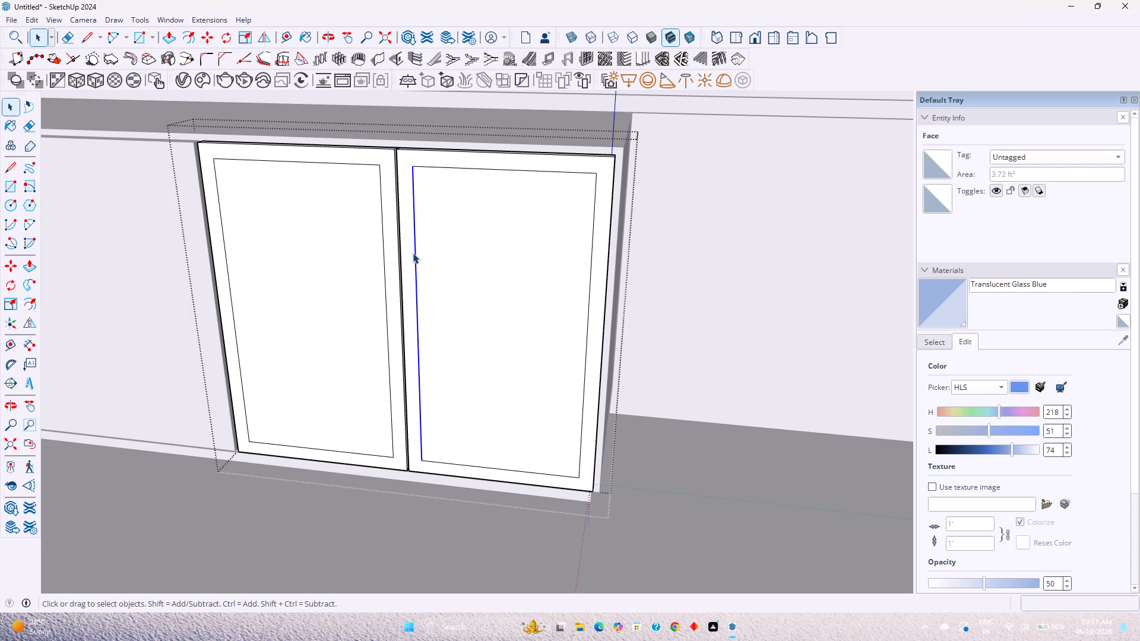
key("Delete")
left_click(383, 266)
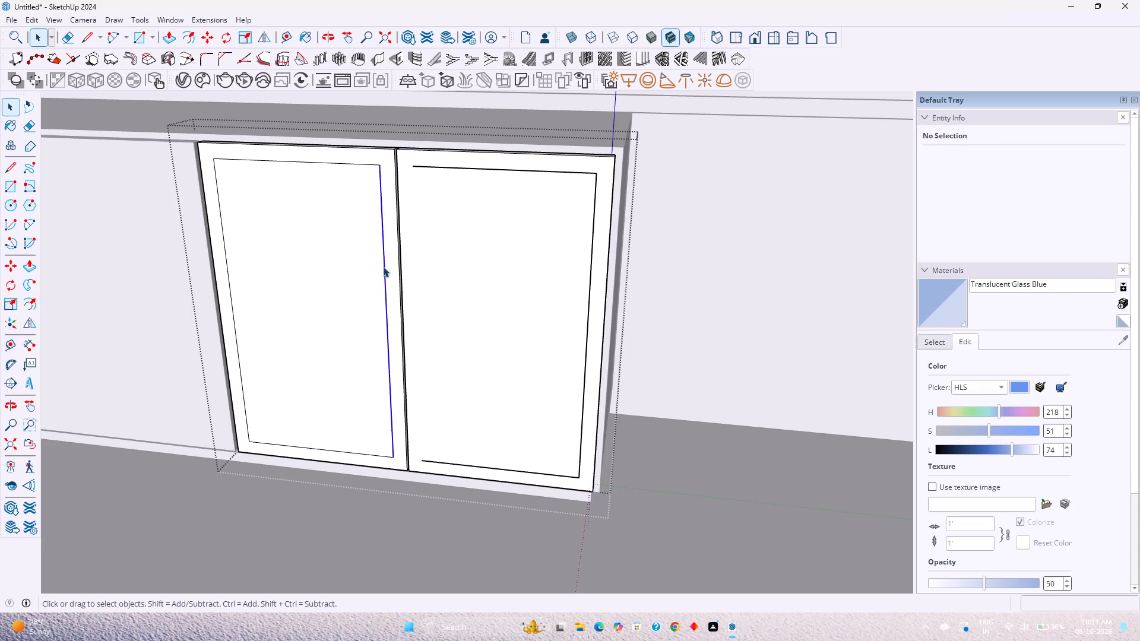
key("Delete")
Extend the left door's top and bottom inset lines to its edge at the centre gap.
left_click(94, 33)
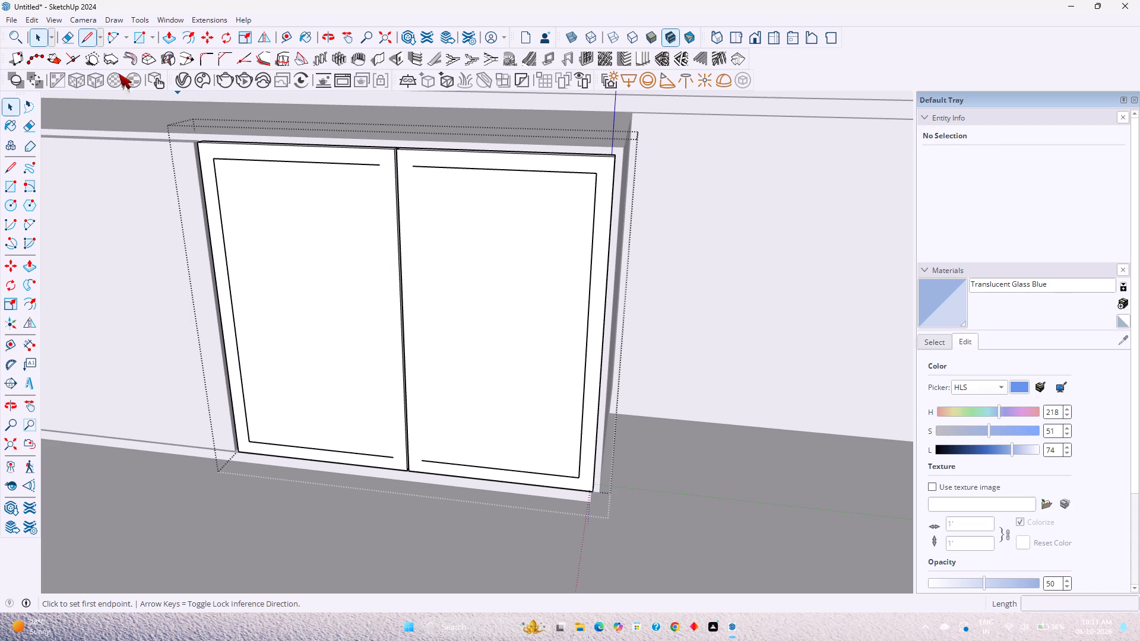
left_click(381, 165)
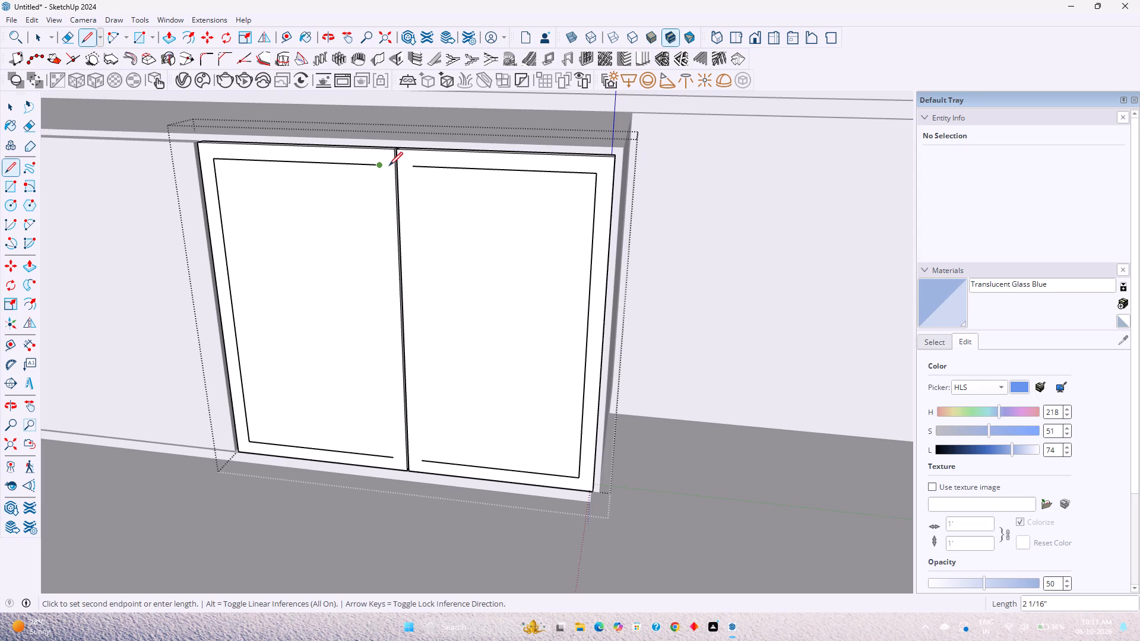
left_click(394, 166)
scroll(394, 172, "up", 9)
middle_click_drag(389, 167, 316, 211)
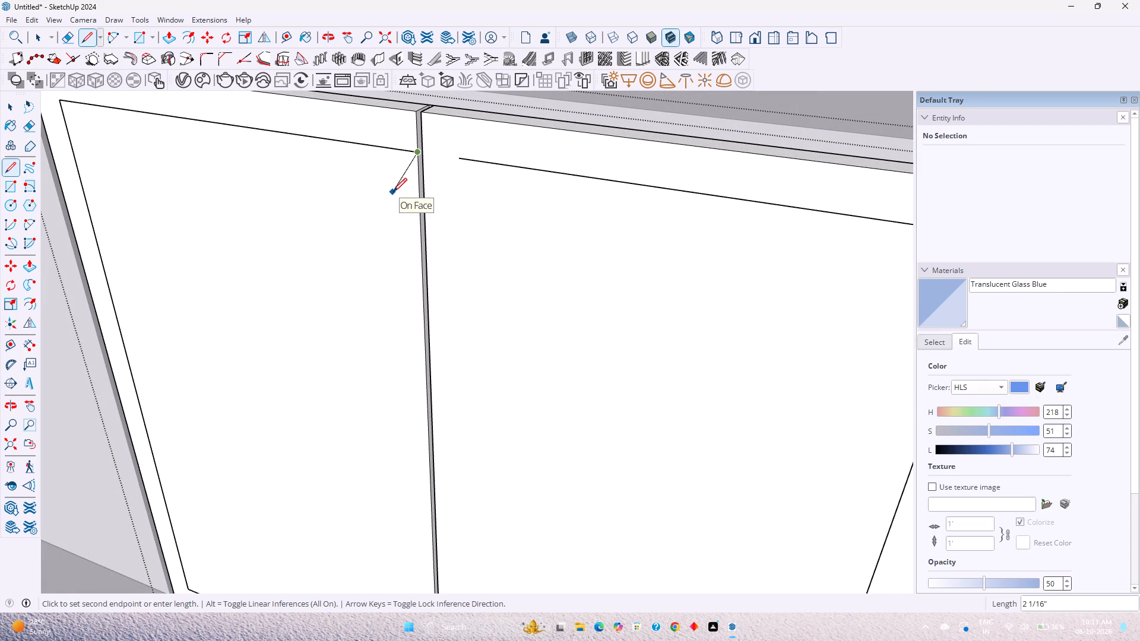
key("Escape")
scroll(398, 256, "down", 2)
middle_click_drag(405, 288, 421, 144, "shift")
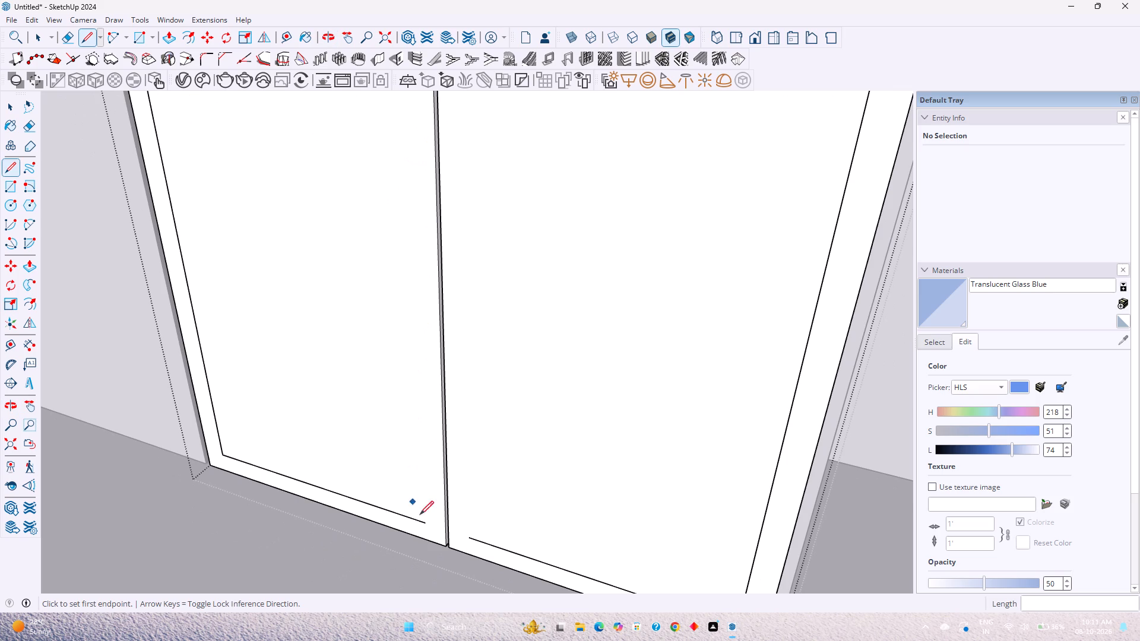
left_click(428, 523)
left_click(442, 528)
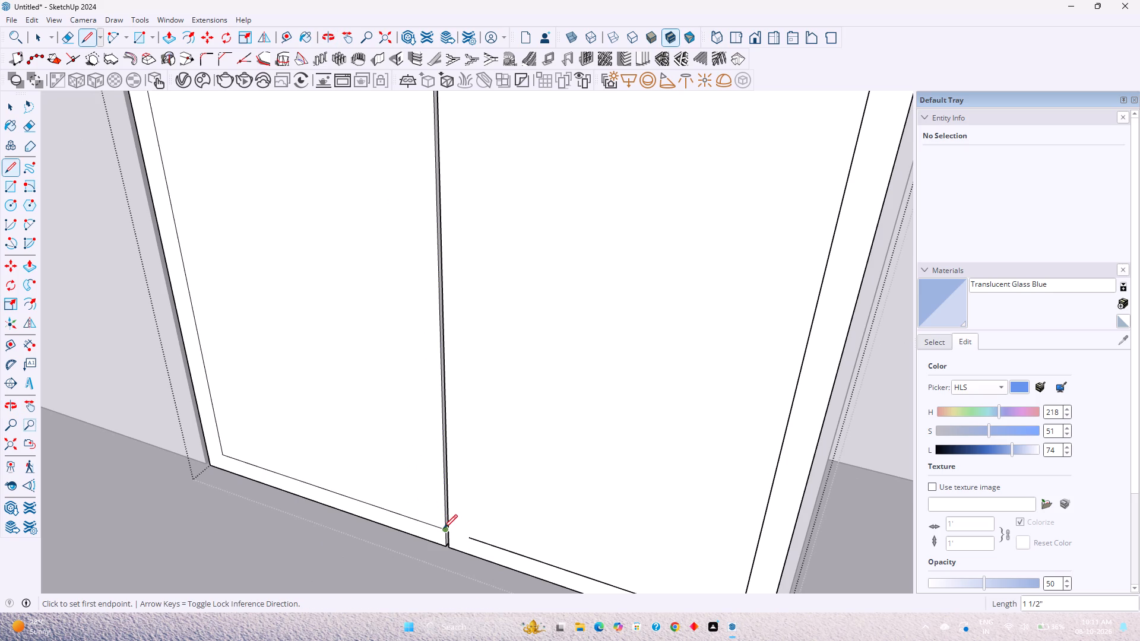
Extend the right door's bottom and top inset lines across the centre gap to meet the left door's lines.
scroll(445, 507, "down", 2)
left_click(464, 532)
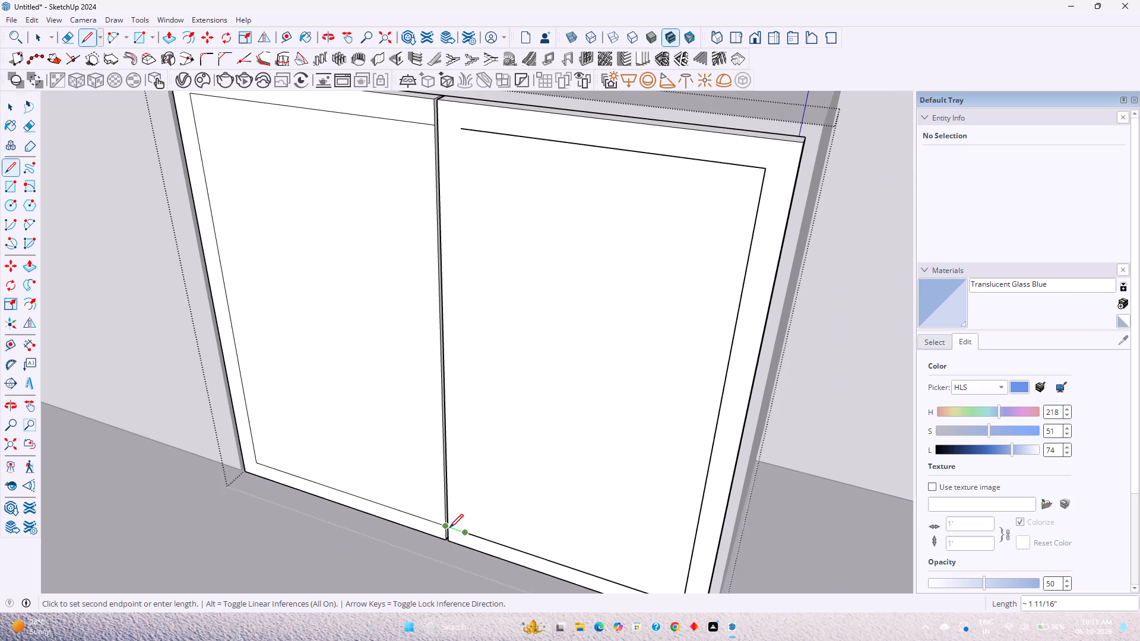
left_click(449, 528)
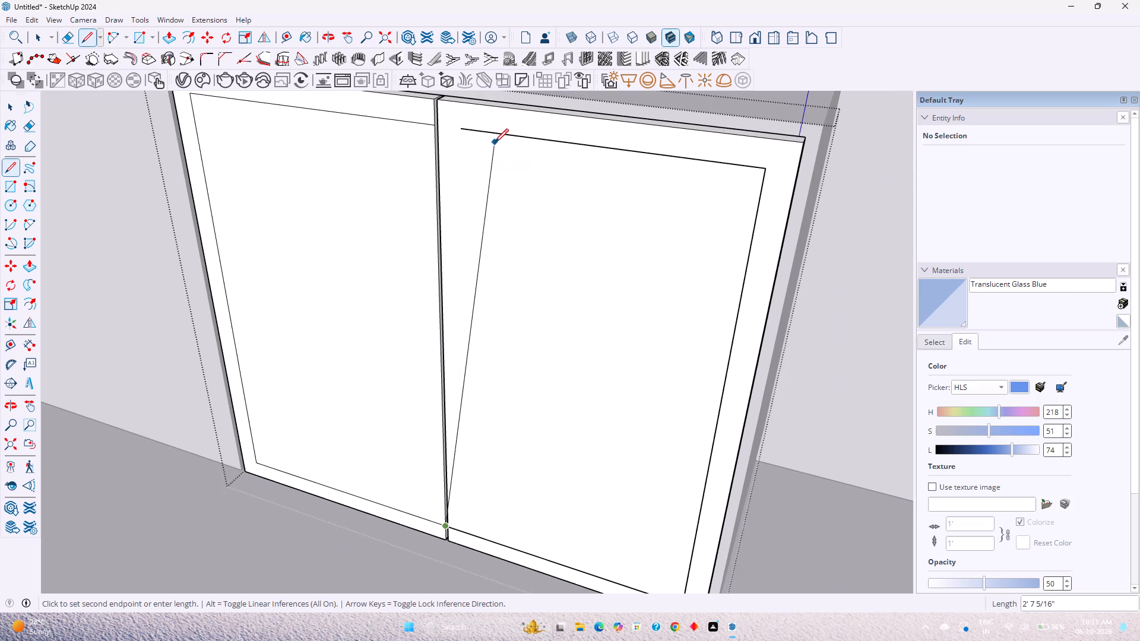
key("Escape")
left_click(463, 130)
left_click(439, 124)
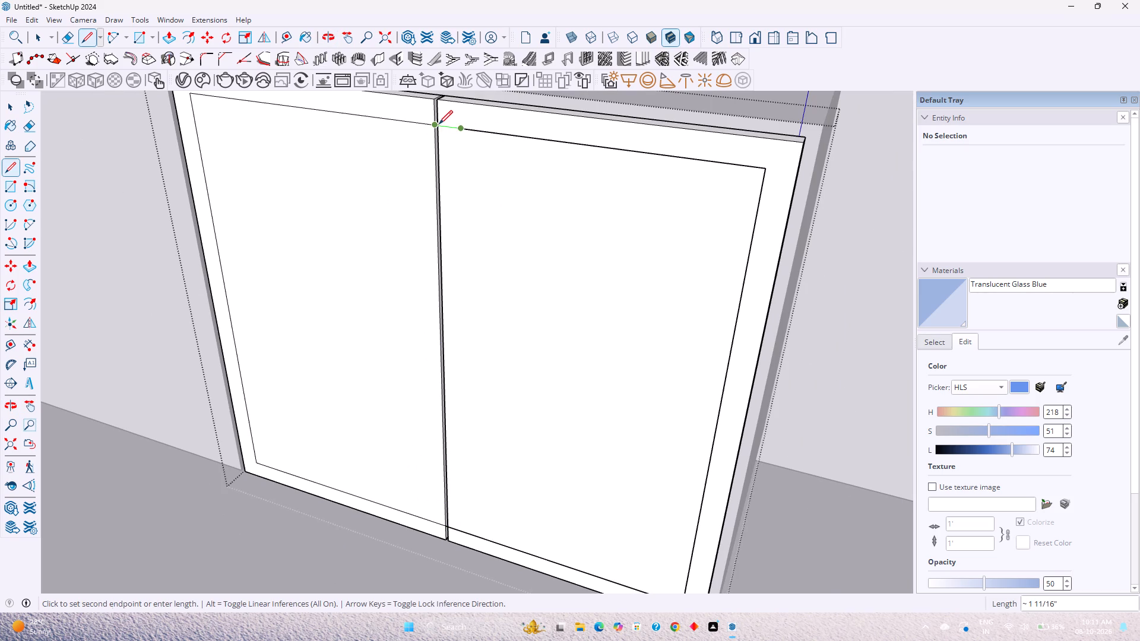
Delete the thin front face covering the centre gap between the inset lines, together with its bounding edges.
key("space")
scroll(442, 125, "up", 8)
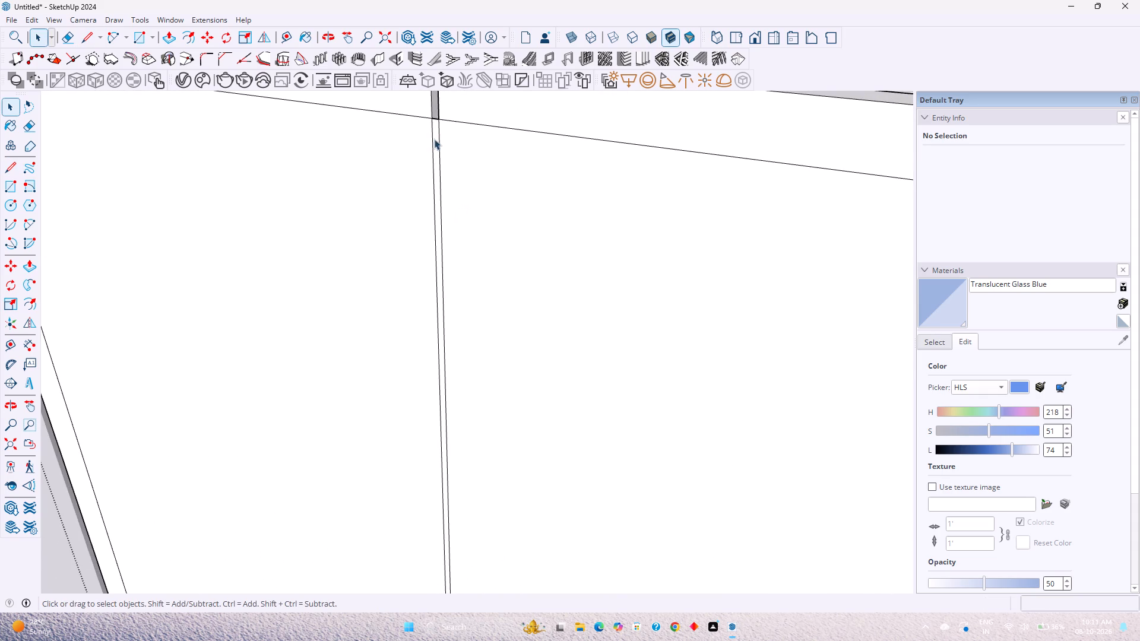
left_click(436, 138)
left_click(434, 150)
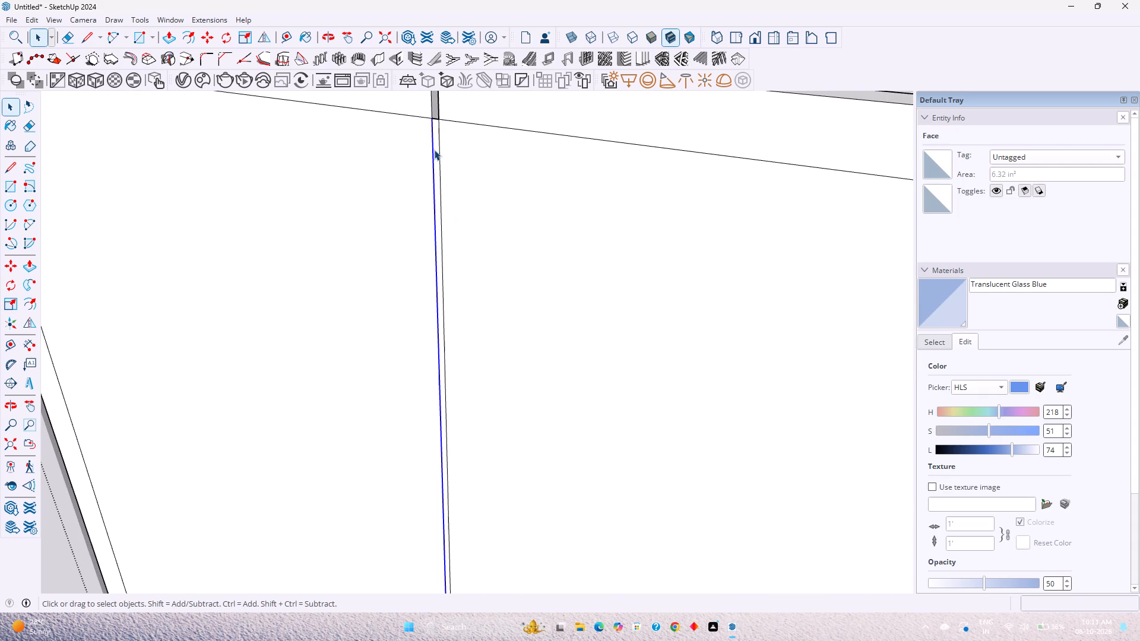
left_click(437, 148)
left_click(437, 148)
key("Delete")
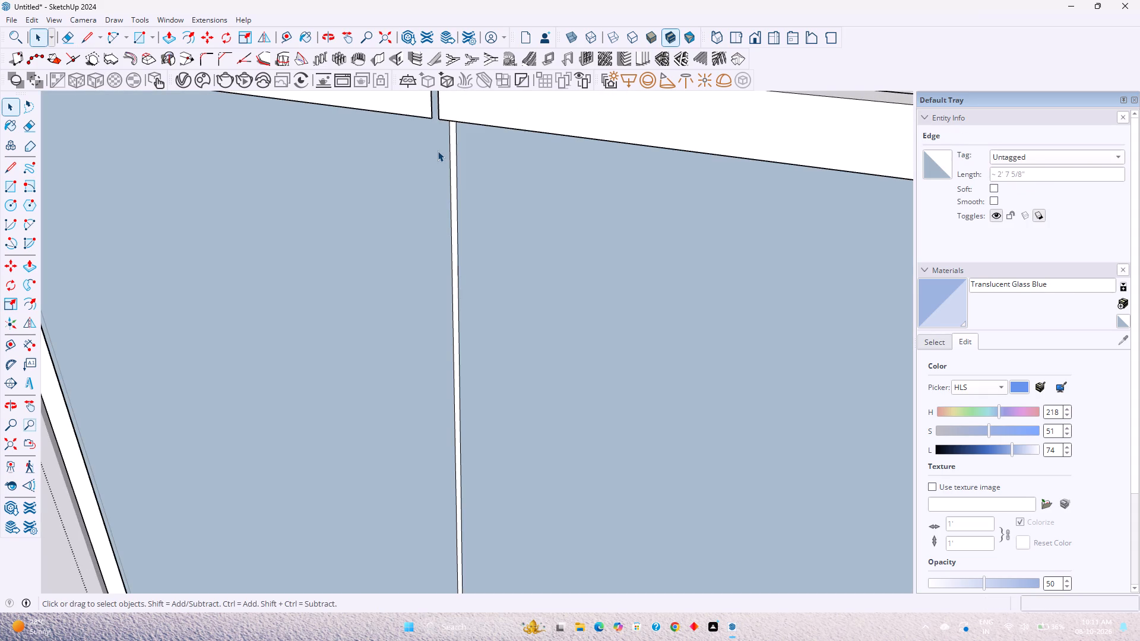
Undo the last edge deletion at the centre gap and delete only the thin front face covering the gap between the inset lines.
key("ctrl+z")
left_click(439, 154)
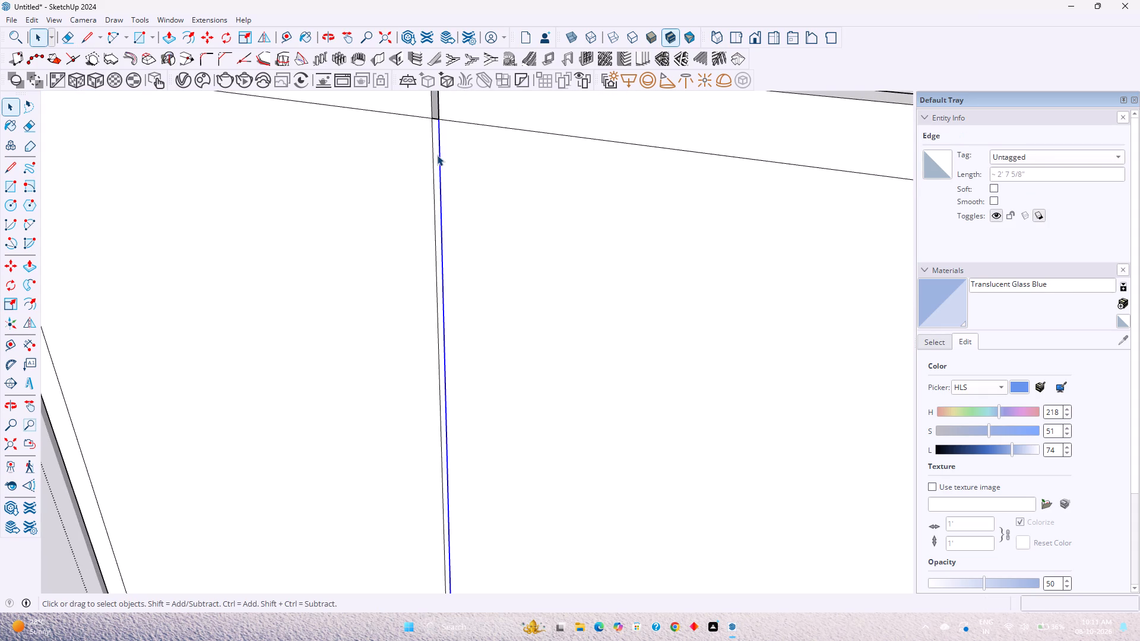
left_click(437, 155)
key("Delete")
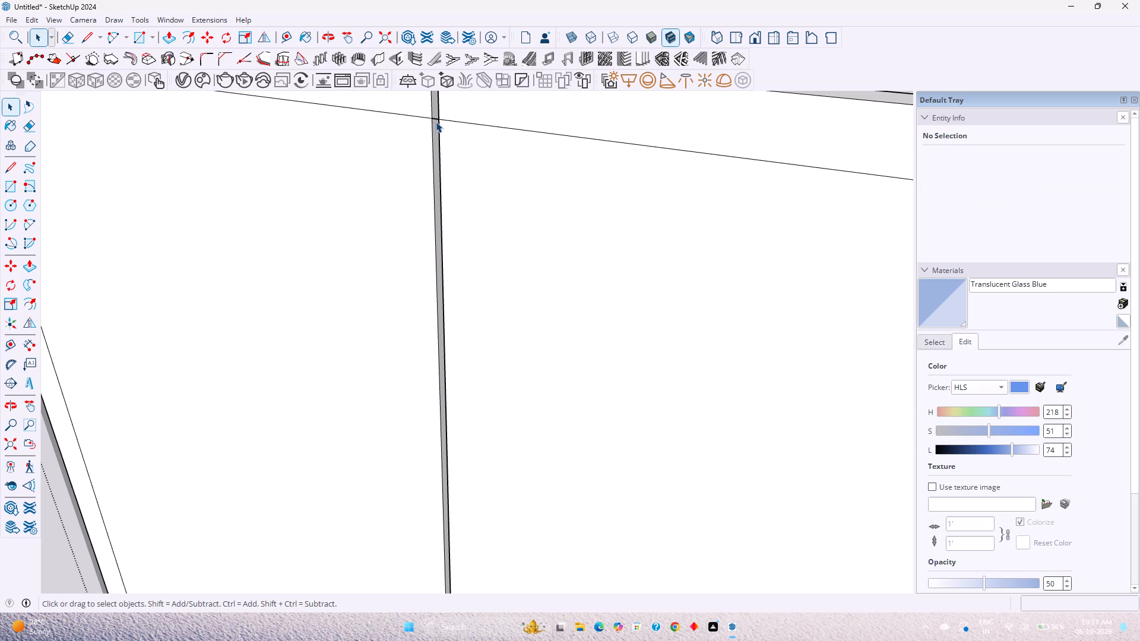
Delete the short inset-line segments that cross the centre gap between the two doors, at the top and at the bottom.
left_click(436, 120)
key("Delete")
scroll(462, 199, "down", 9)
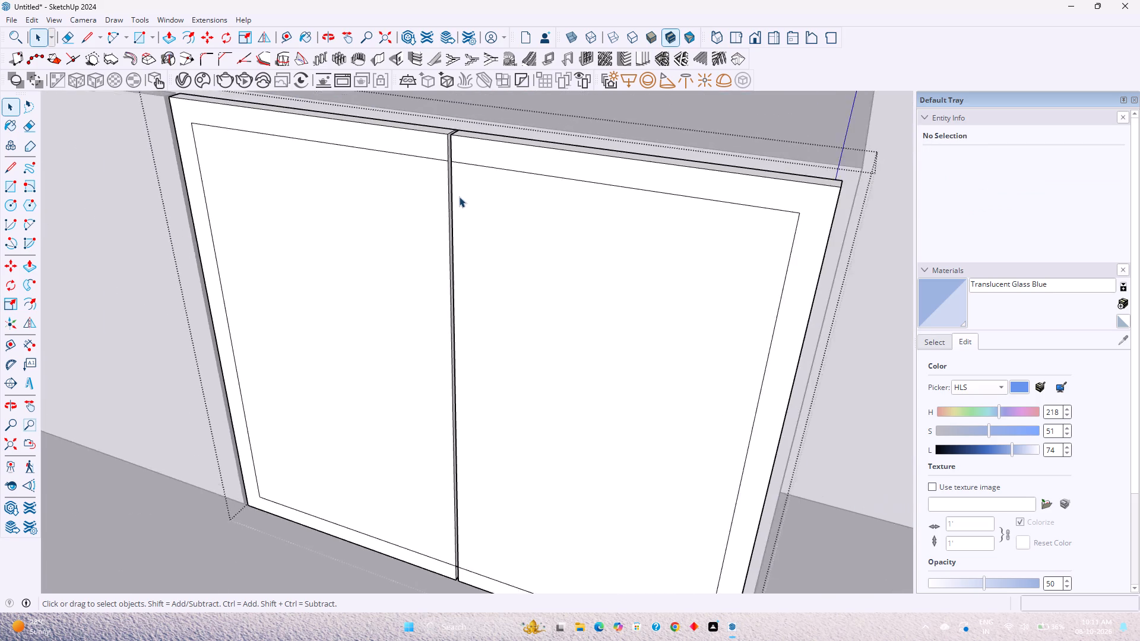
scroll(459, 196, "down", 5)
scroll(447, 479, "up", 13)
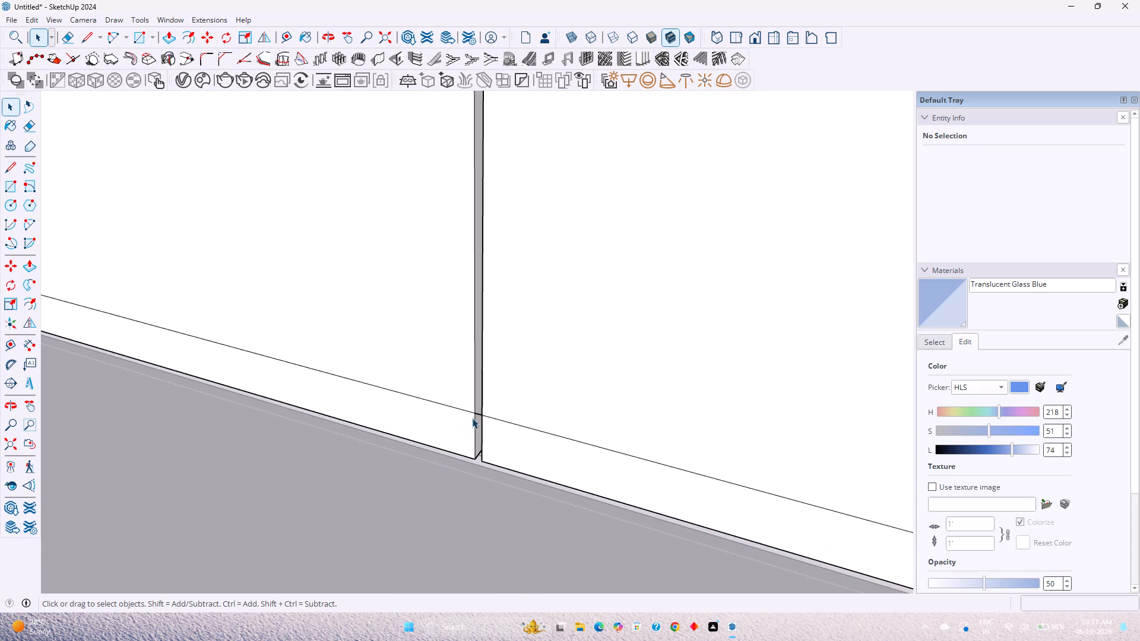
left_click(479, 415)
key("Delete")
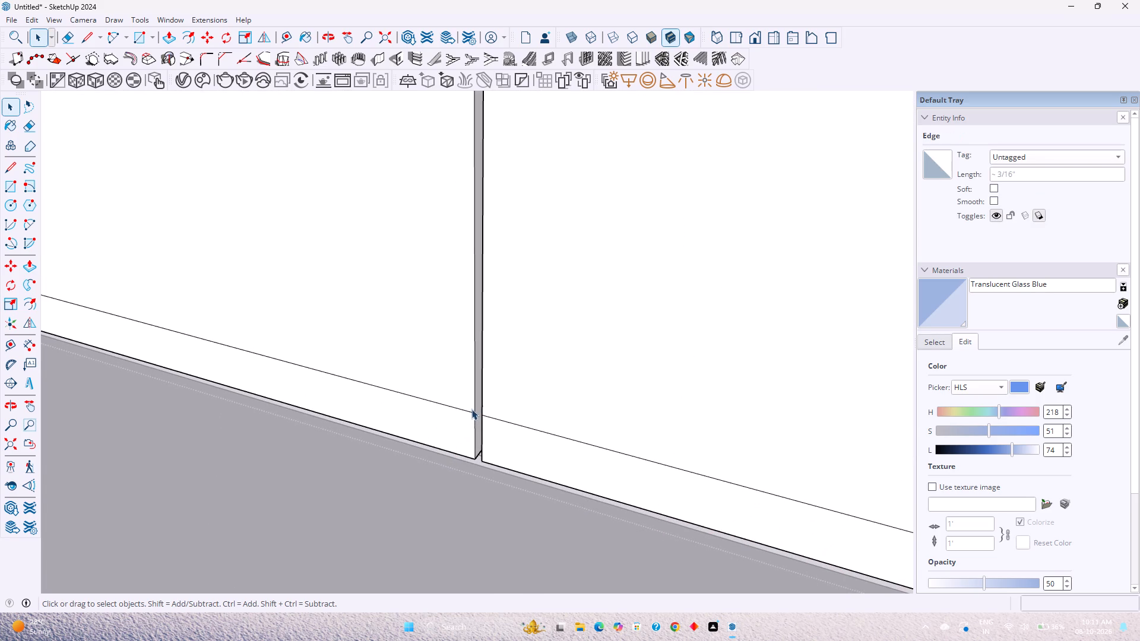
Place horizontal guides 2" inside the top and bottom inset lines of the doors.
scroll(470, 407, "down", 15)
middle_click_drag(477, 387, 458, 492, "shift")
middle_click_drag(458, 484, 468, 459)
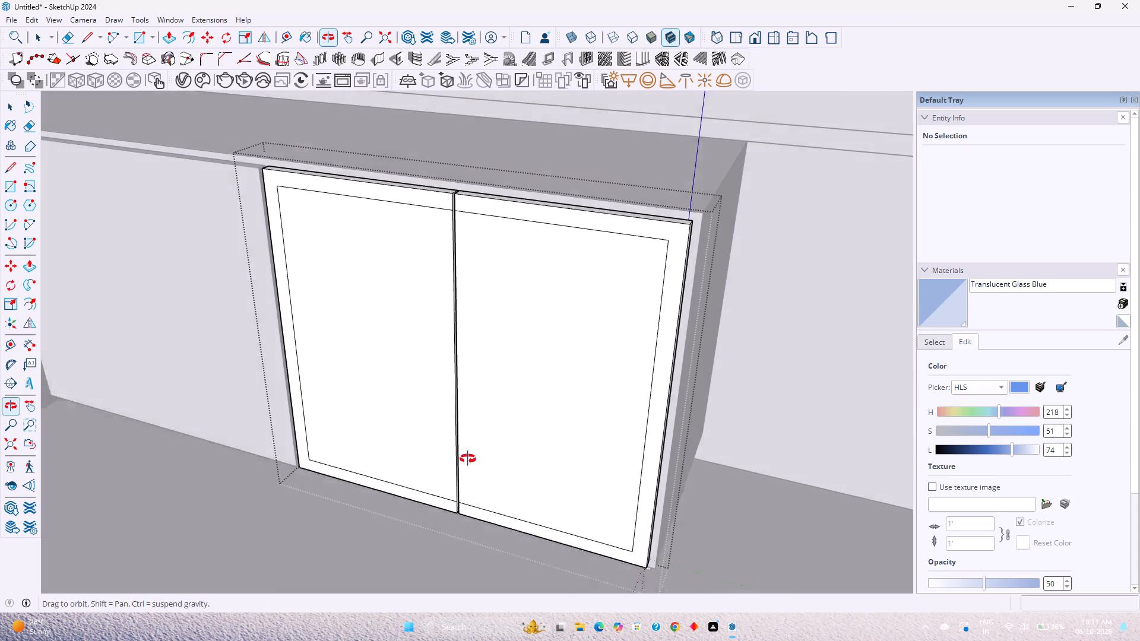
middle_click_drag(468, 459, 471, 455)
scroll(483, 417, "down", 2)
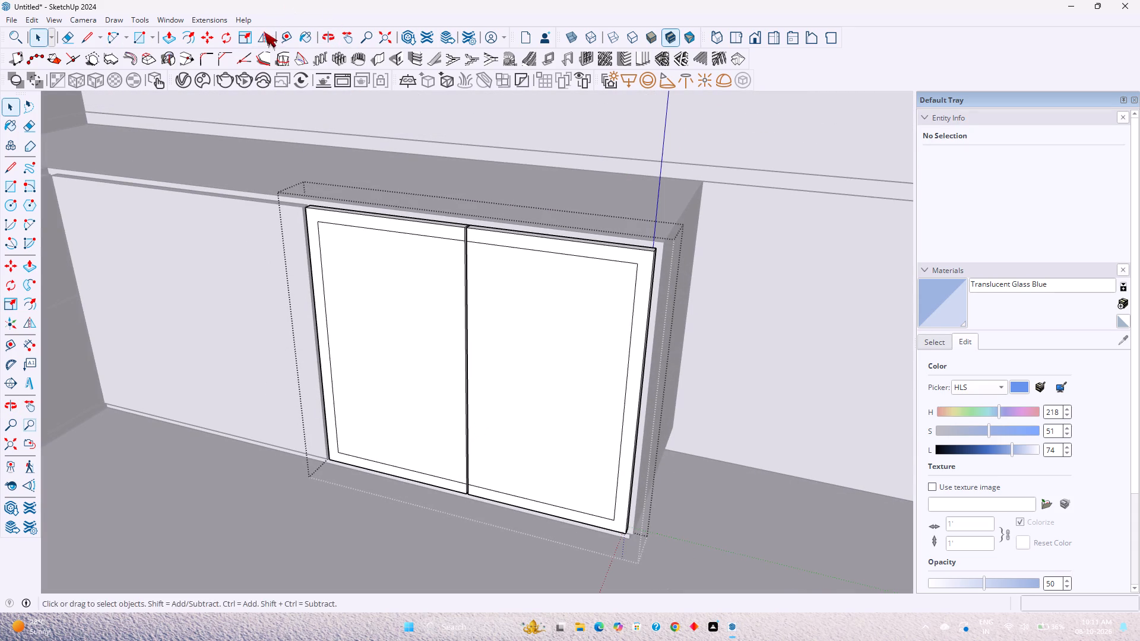
left_click(283, 35)
left_click(426, 237)
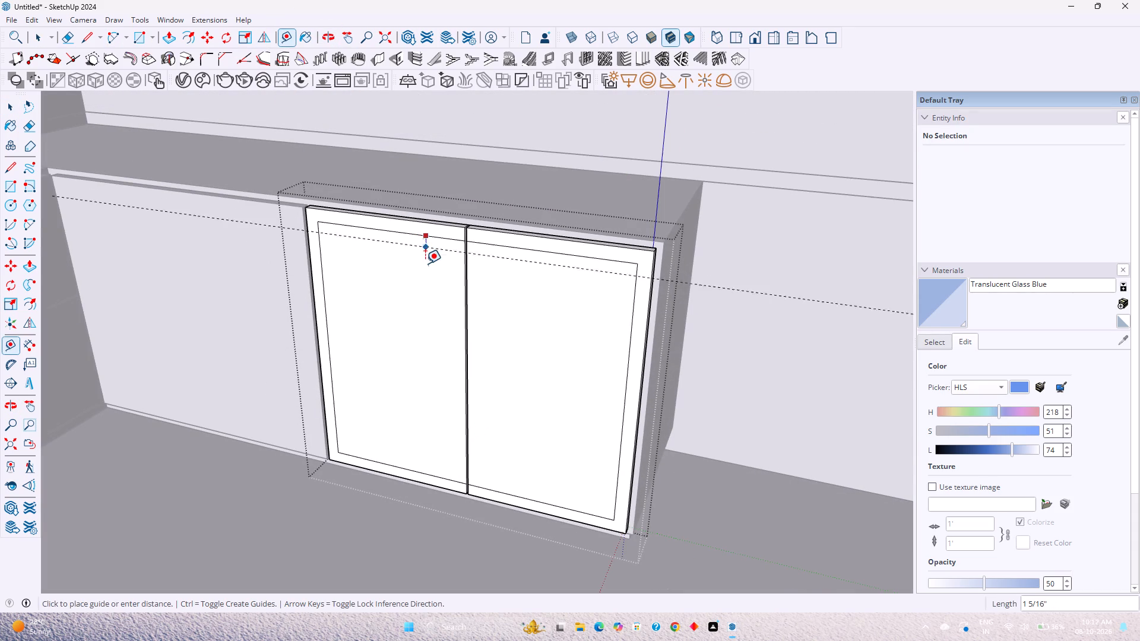
key("2")
key("Return")
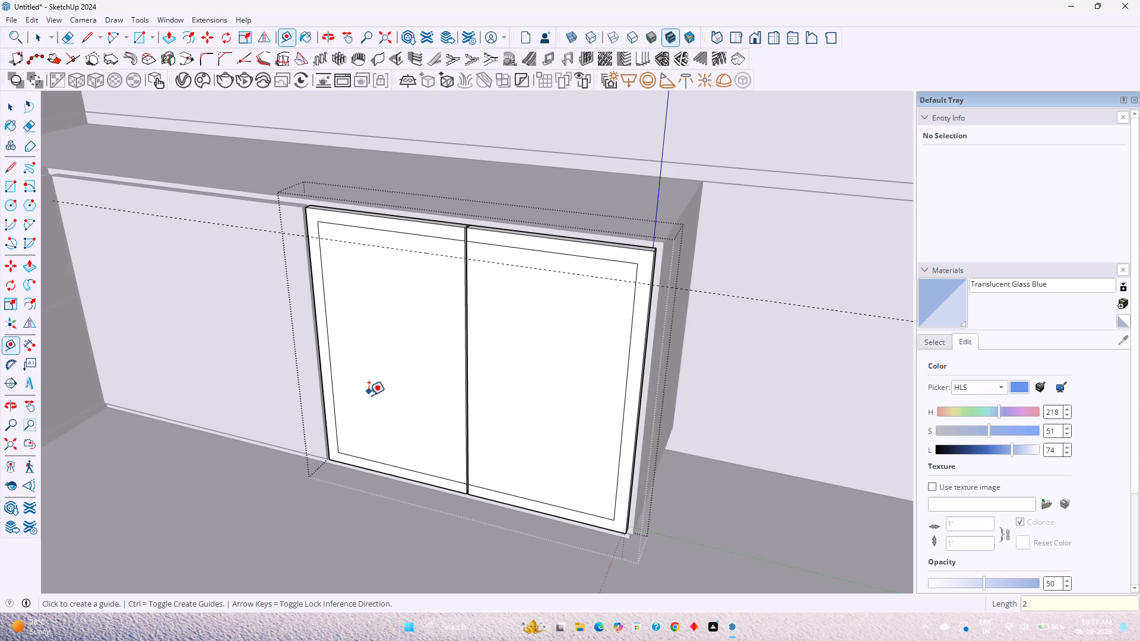
left_click(417, 476)
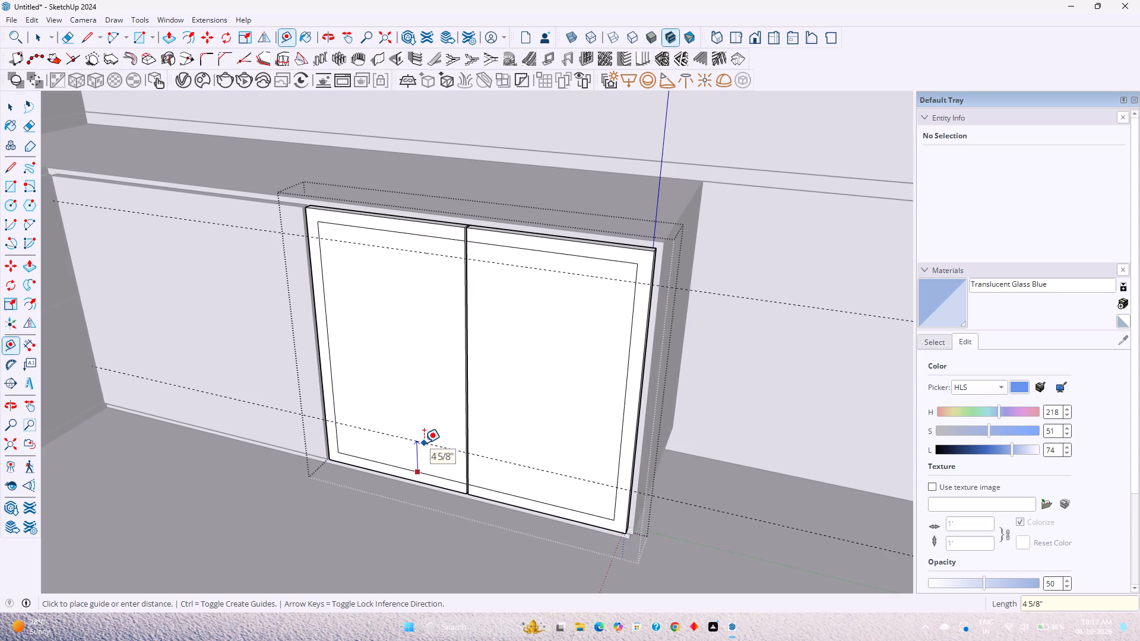
key("2")
key("Return")
Place vertical guides 2" inside the outer vertical inset lines of the left and right doors.
scroll(436, 367, "up", 4)
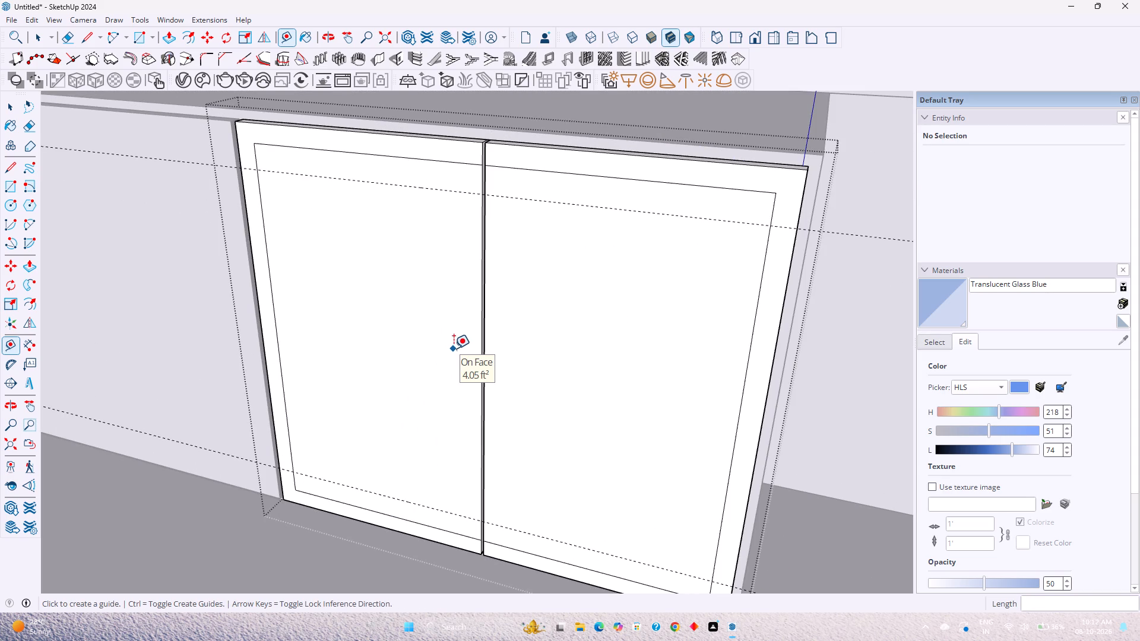
left_click(275, 288)
key("2")
key("Return")
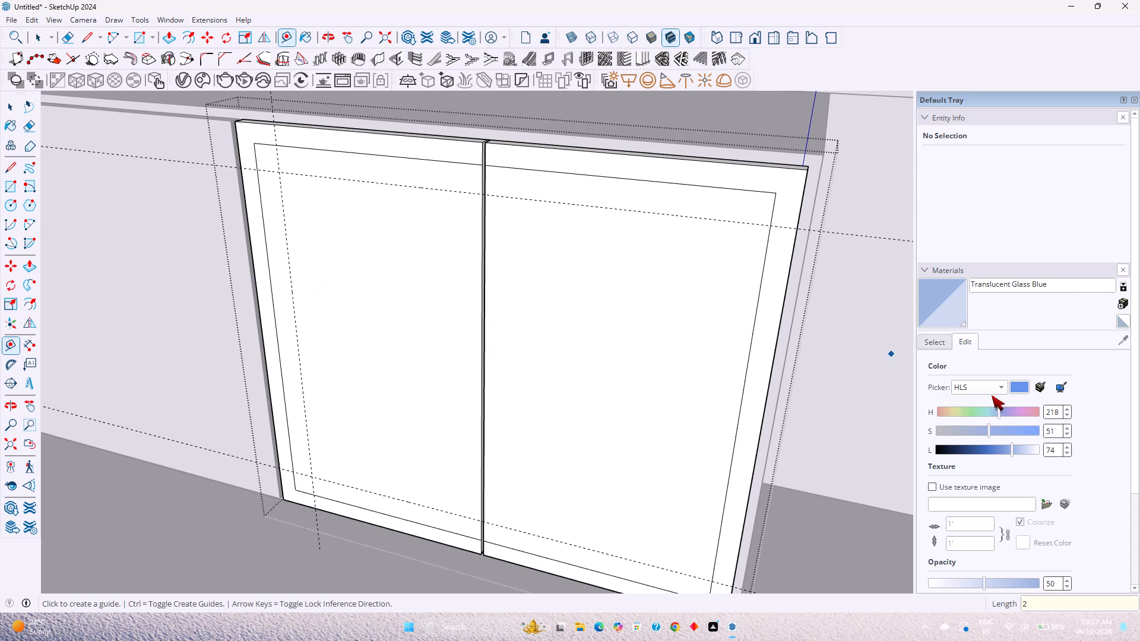
left_click(747, 363)
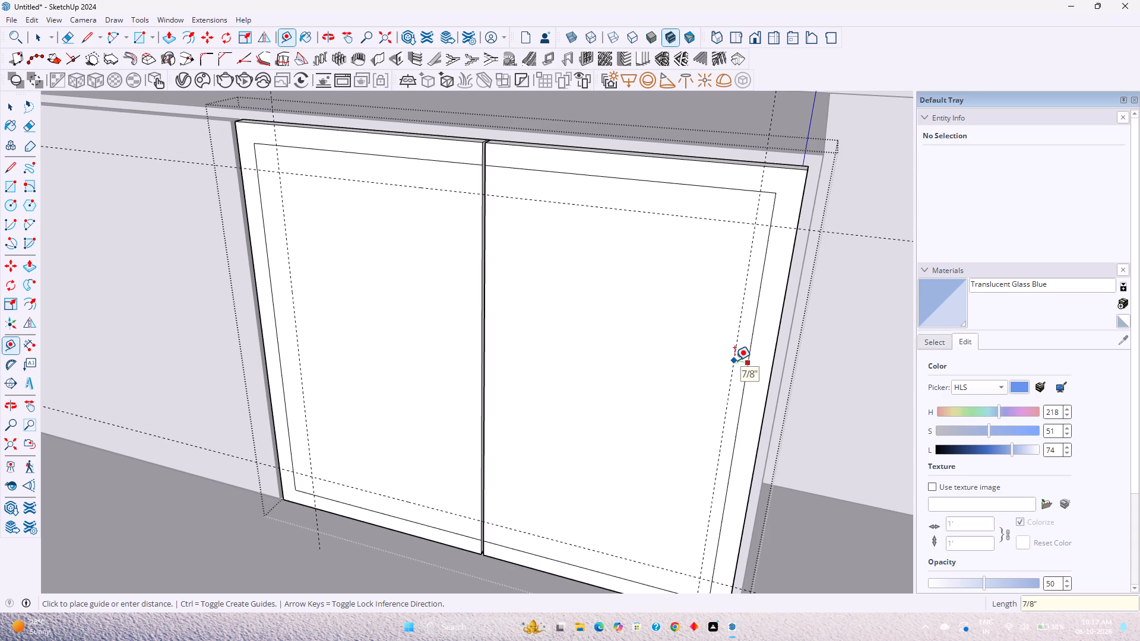
key("2")
key("Return")
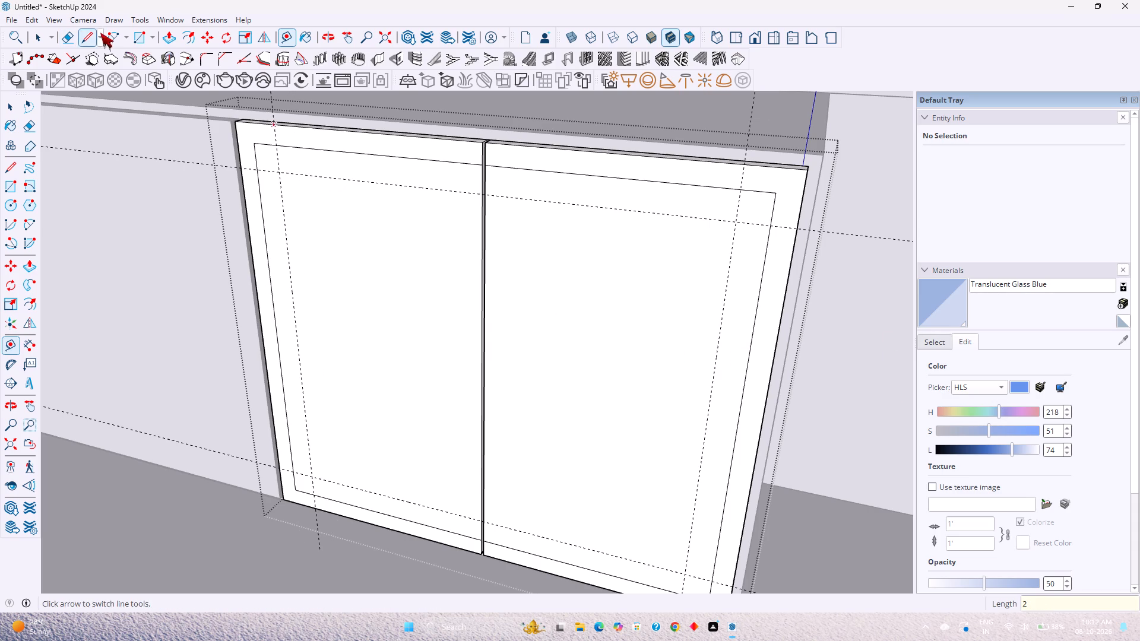
Round the two upper outer corners of the inset outline with tangent arcs between the points where the guides cross the inset lines.
left_click(106, 35)
left_click(256, 167)
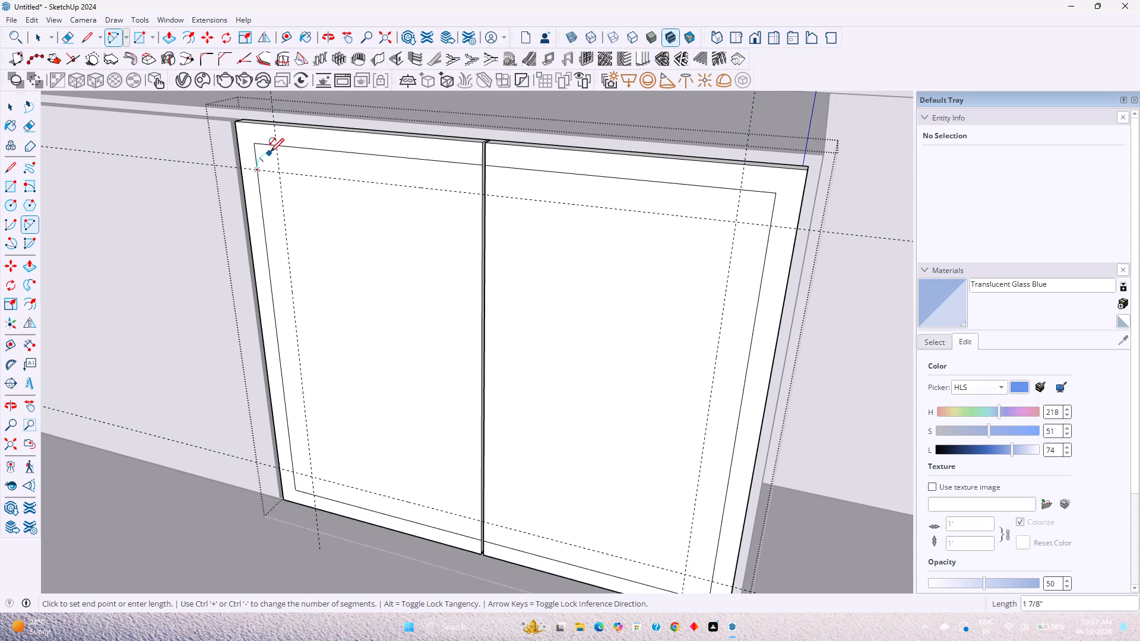
left_click(277, 148)
left_click(277, 148)
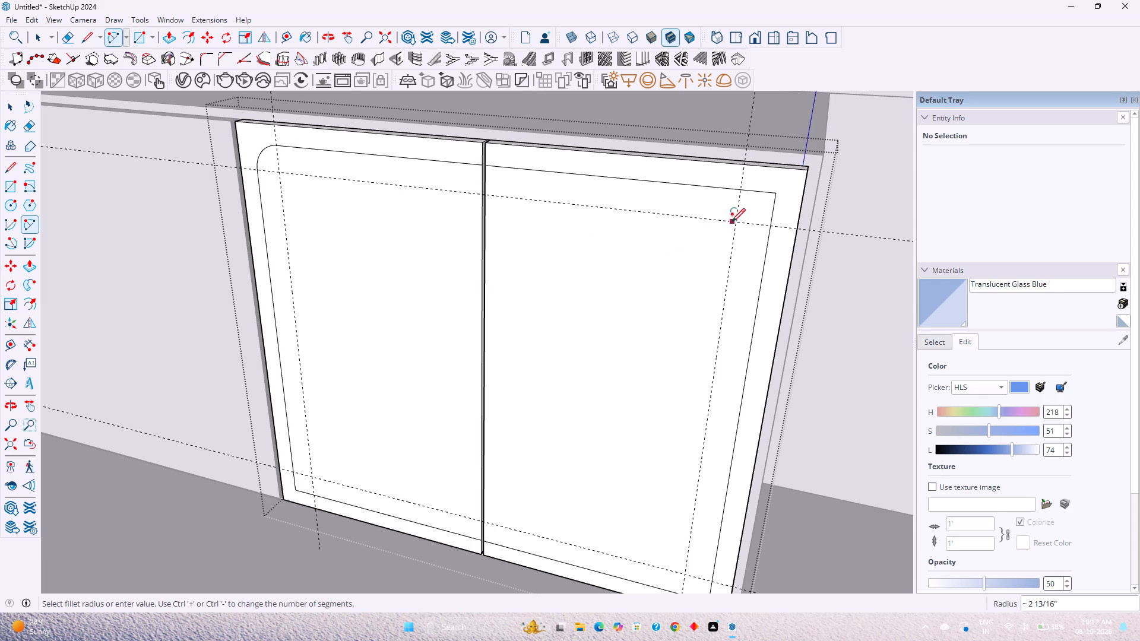
left_click(743, 192)
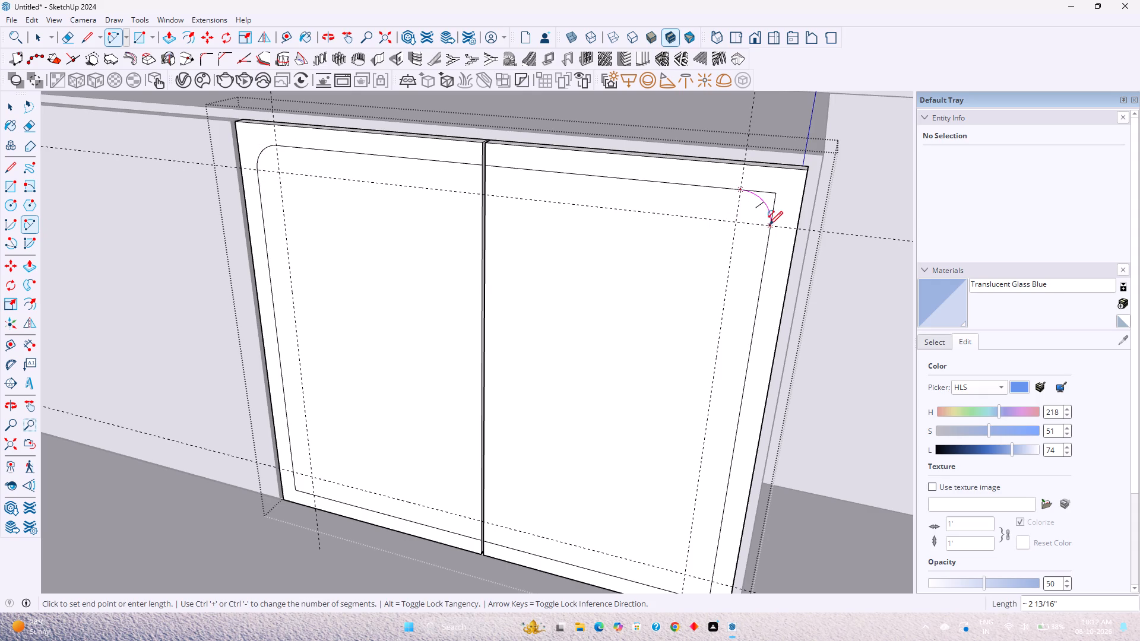
double_click(769, 226)
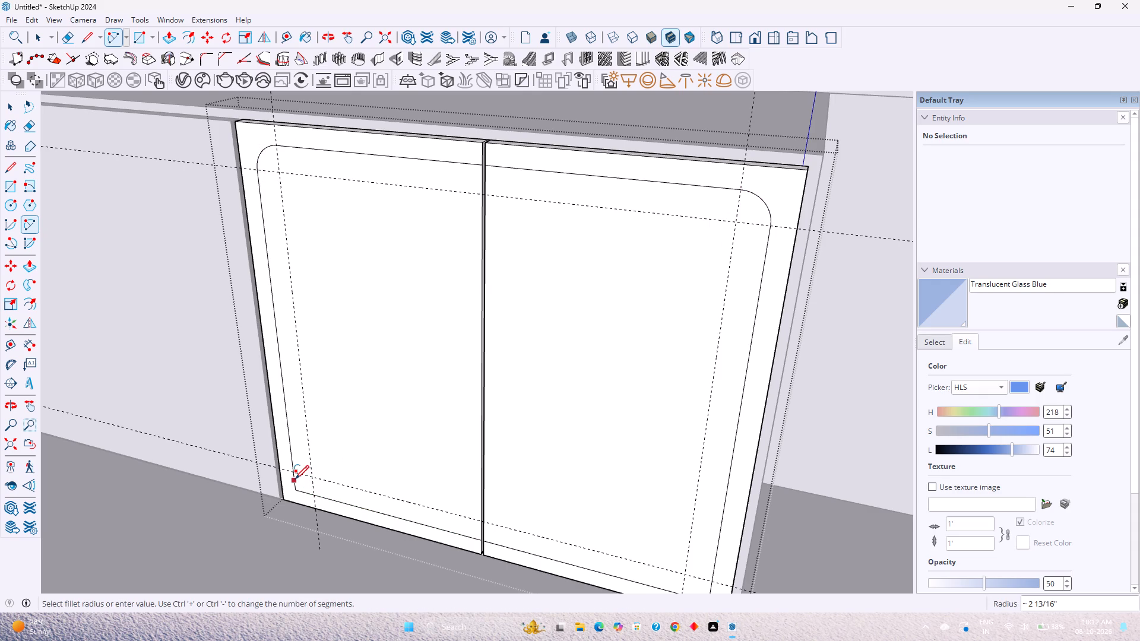
Round the two lower outer corners of the inset outline with matching tangent arcs between the guide crossings.
left_click(292, 474)
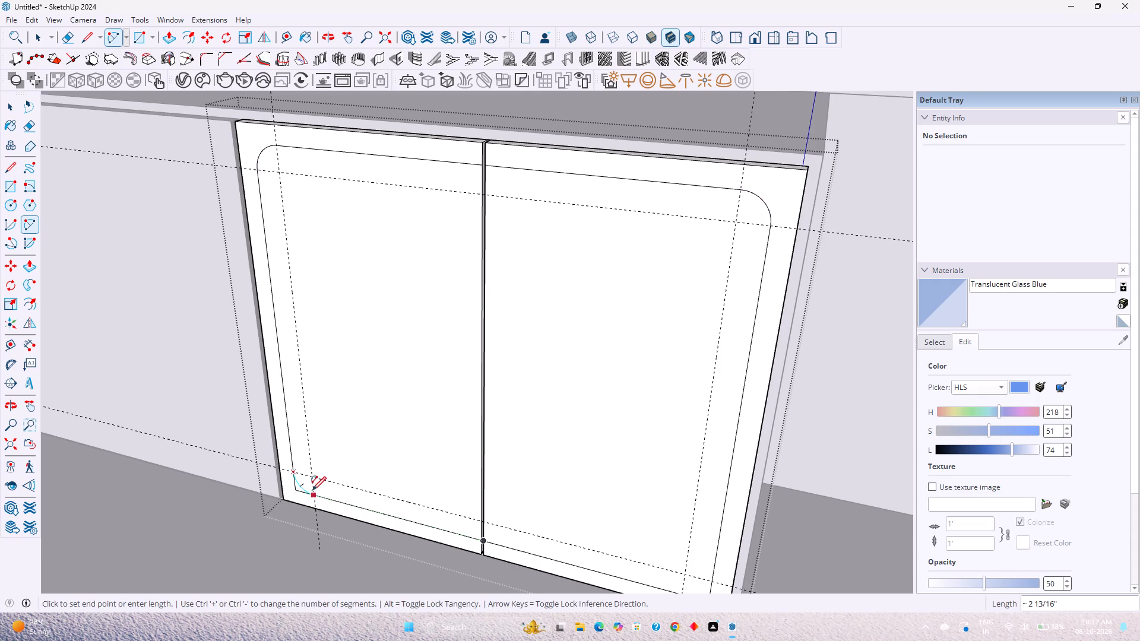
double_click(315, 492)
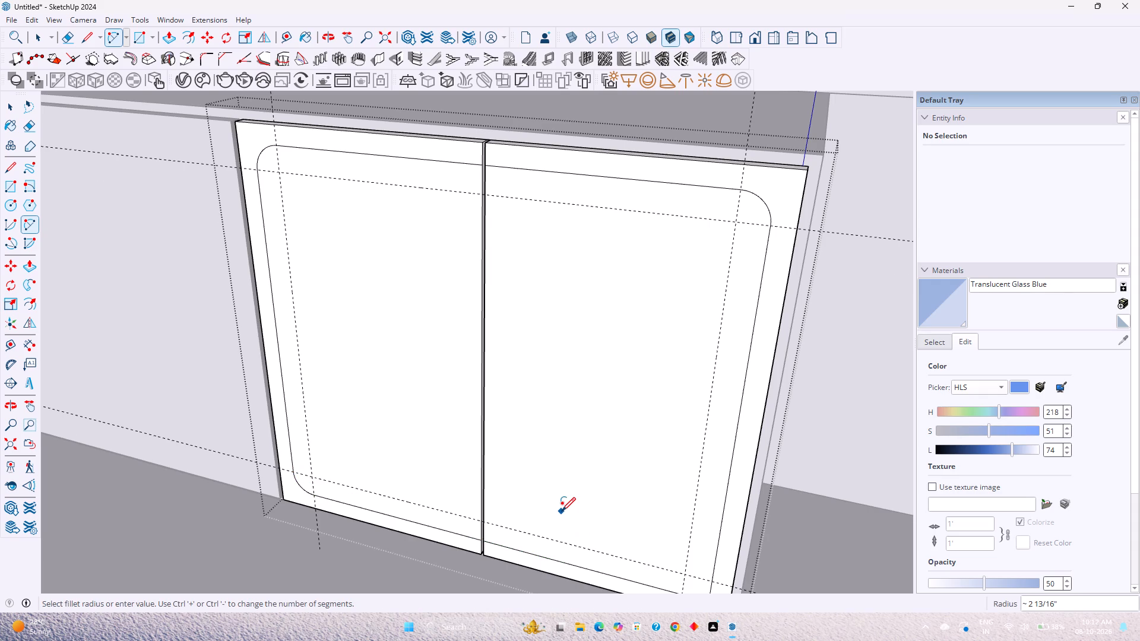
scroll(562, 511, "down", 1)
middle_click_drag(562, 511, 515, 437, "shift")
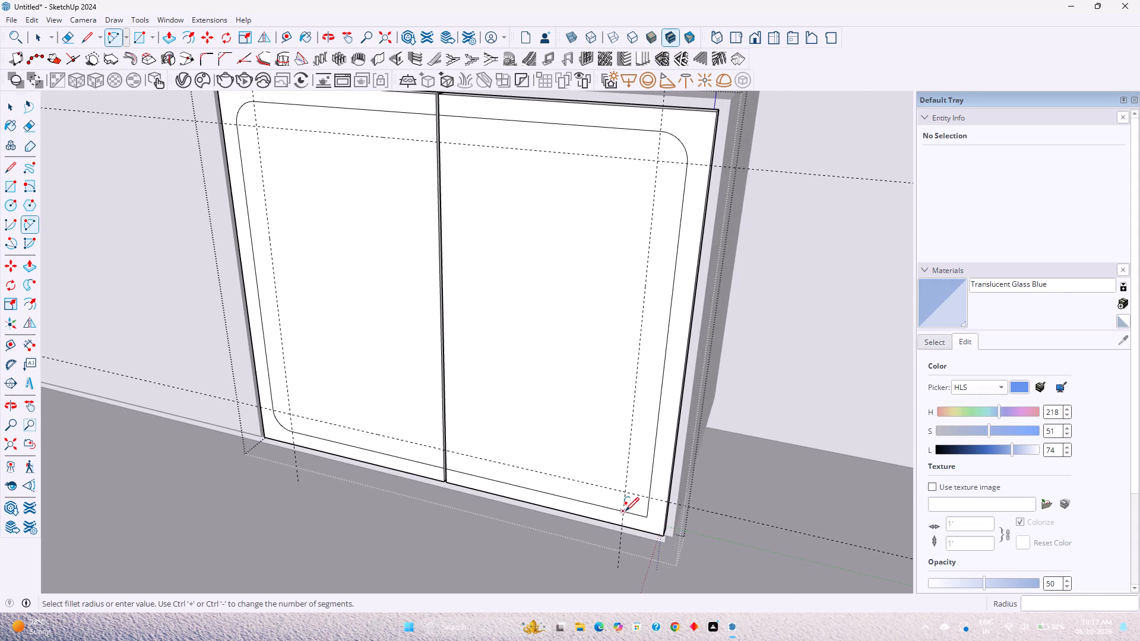
left_click(625, 511)
double_click(651, 497)
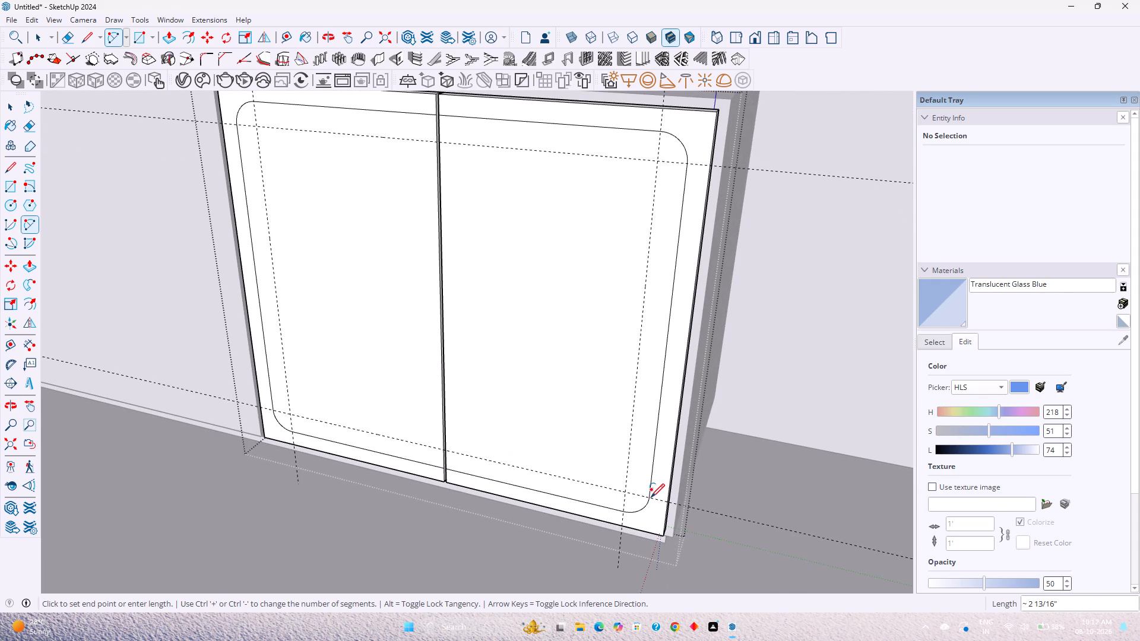
key("space")
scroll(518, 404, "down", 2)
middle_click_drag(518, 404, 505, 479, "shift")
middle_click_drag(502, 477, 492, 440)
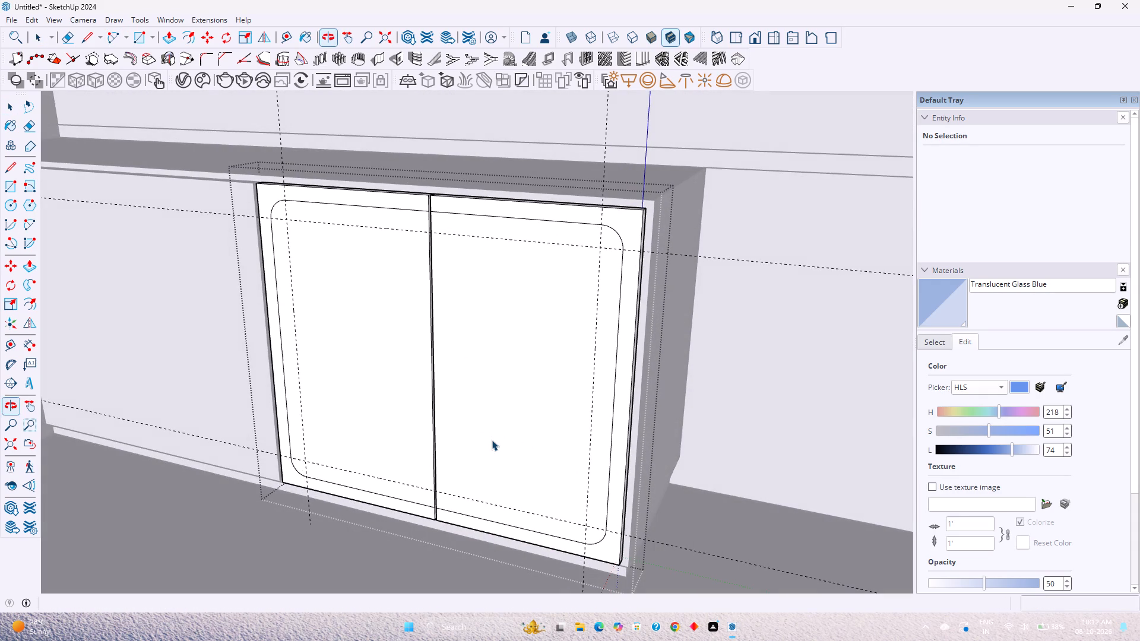
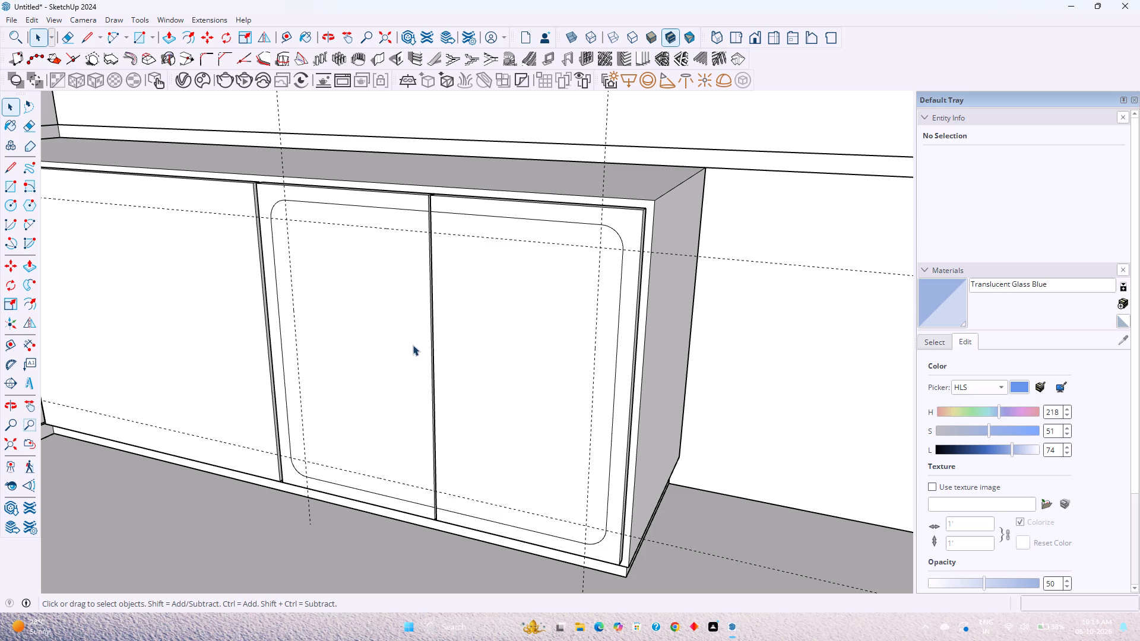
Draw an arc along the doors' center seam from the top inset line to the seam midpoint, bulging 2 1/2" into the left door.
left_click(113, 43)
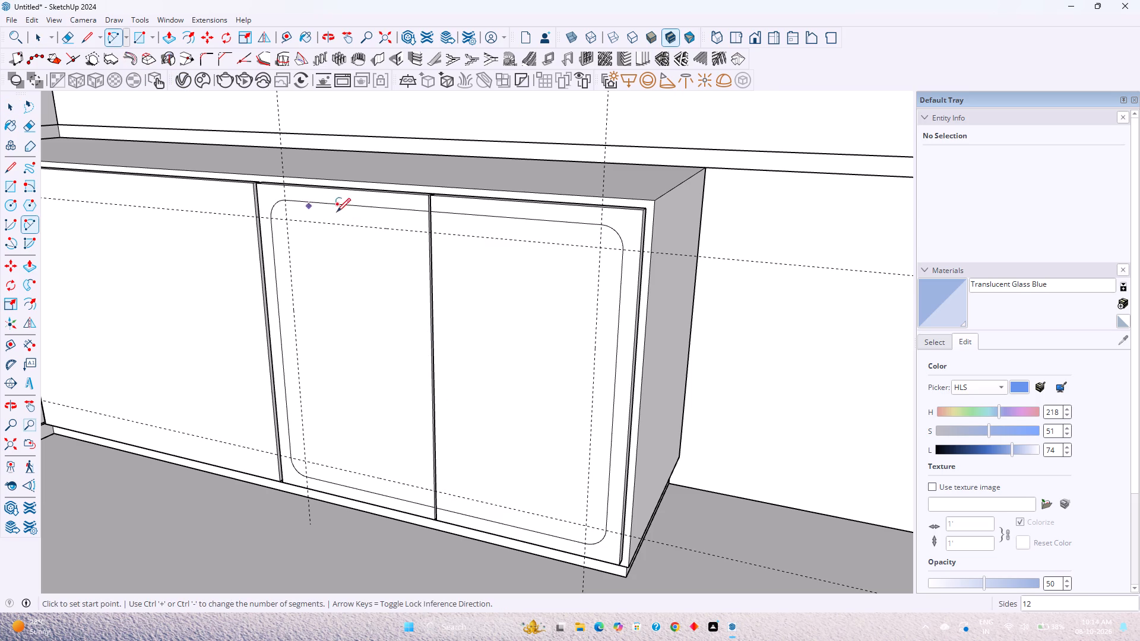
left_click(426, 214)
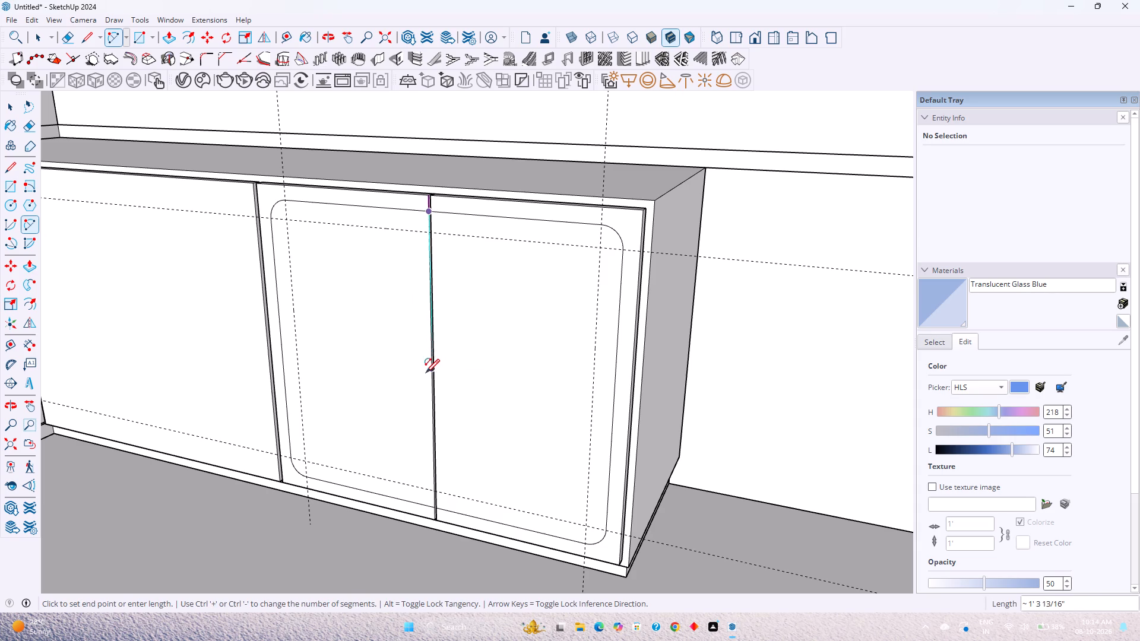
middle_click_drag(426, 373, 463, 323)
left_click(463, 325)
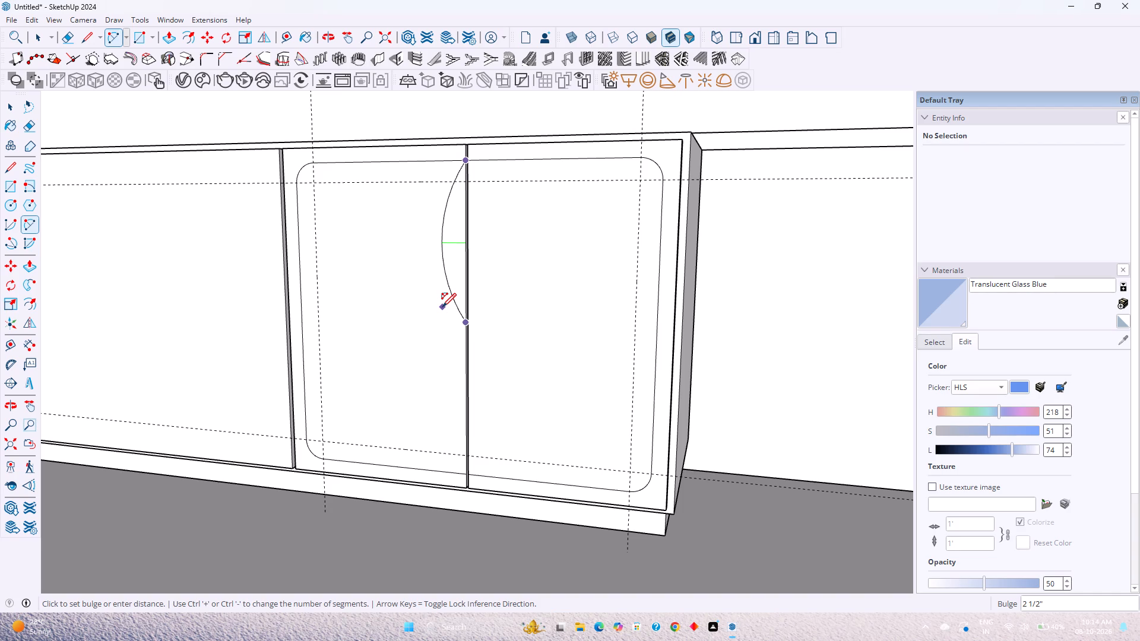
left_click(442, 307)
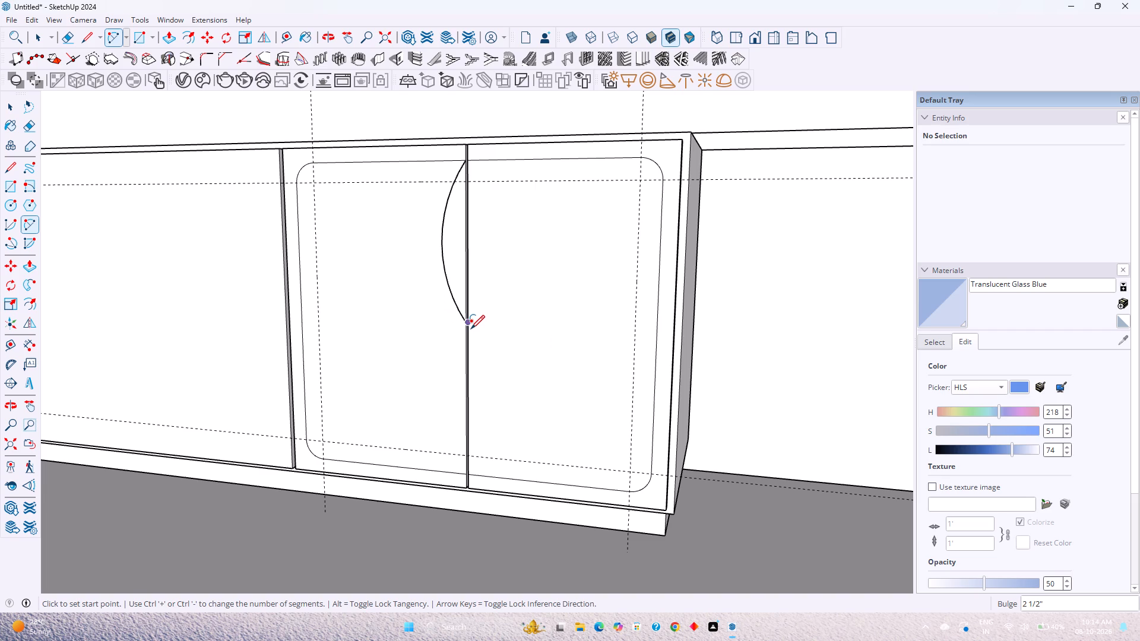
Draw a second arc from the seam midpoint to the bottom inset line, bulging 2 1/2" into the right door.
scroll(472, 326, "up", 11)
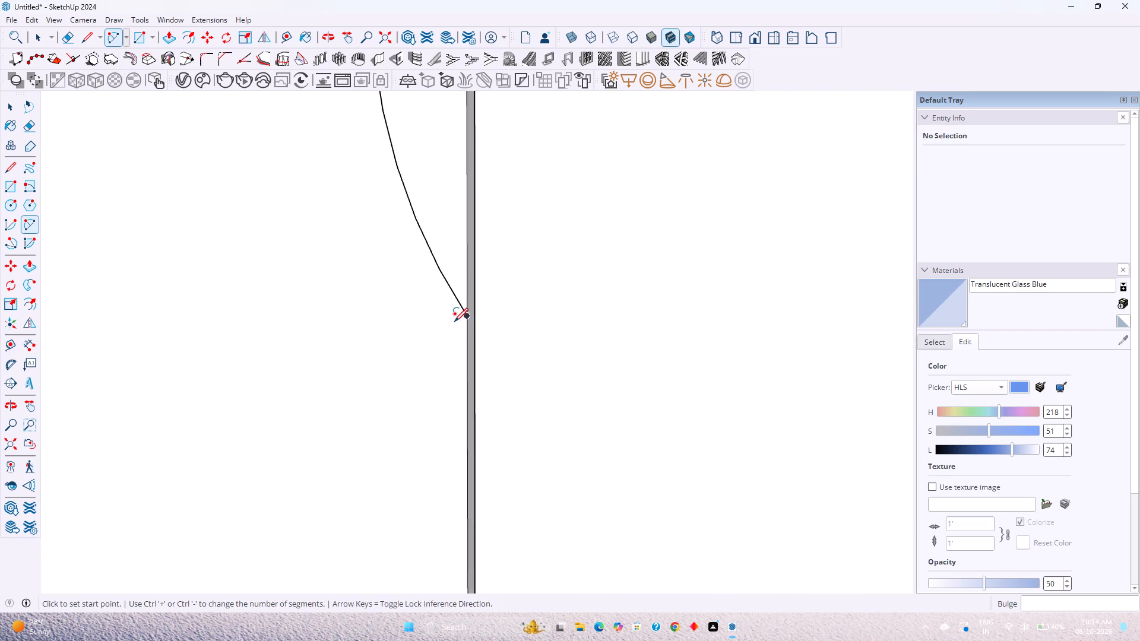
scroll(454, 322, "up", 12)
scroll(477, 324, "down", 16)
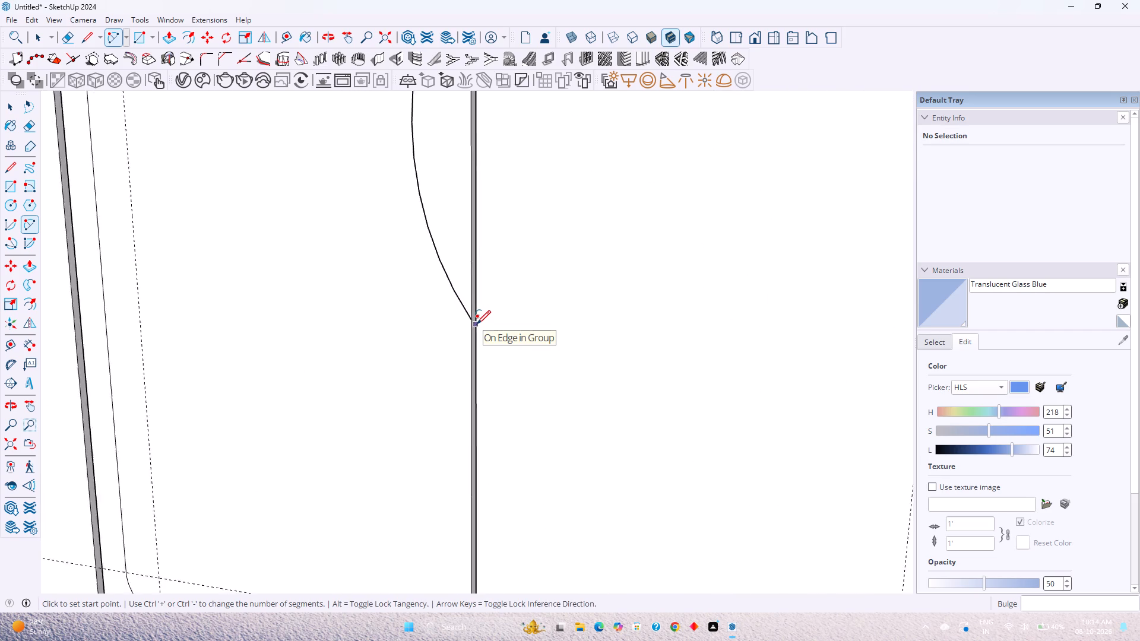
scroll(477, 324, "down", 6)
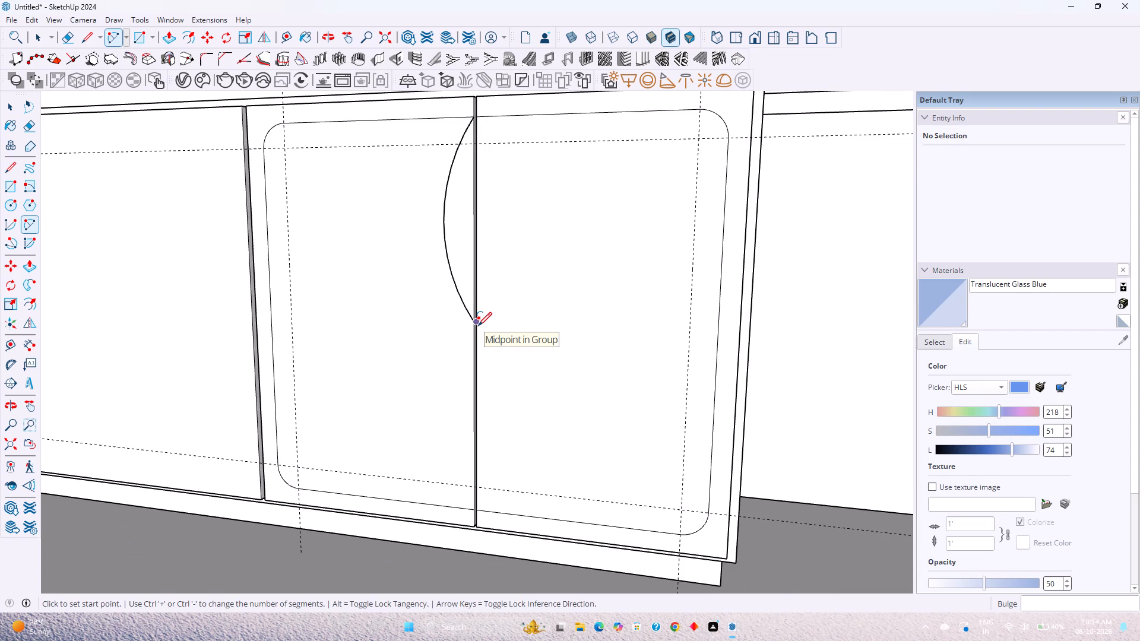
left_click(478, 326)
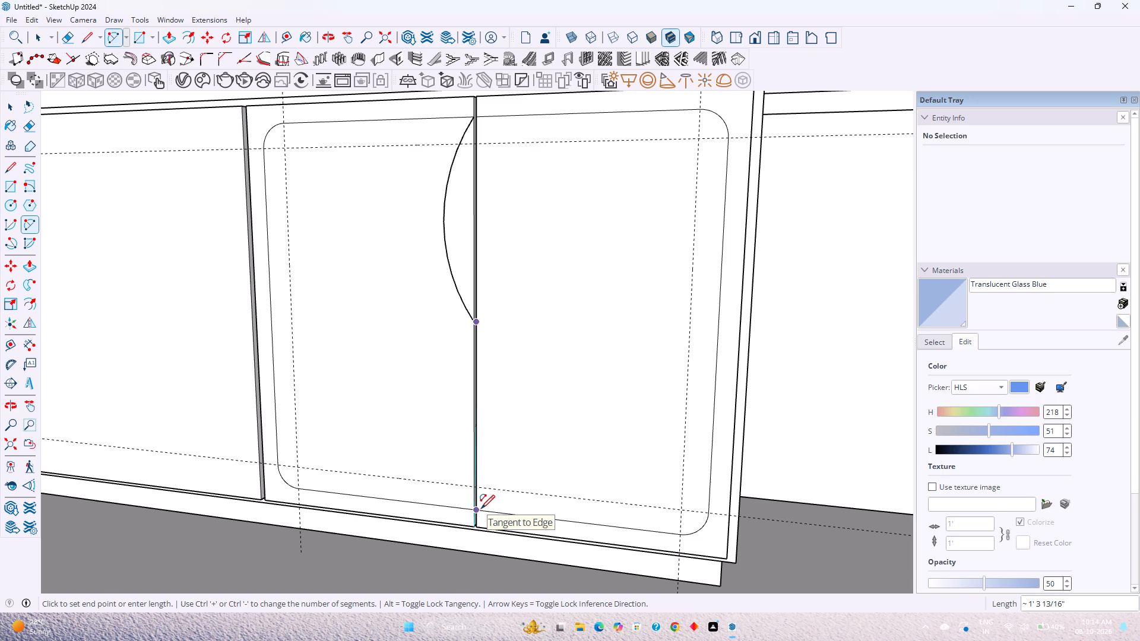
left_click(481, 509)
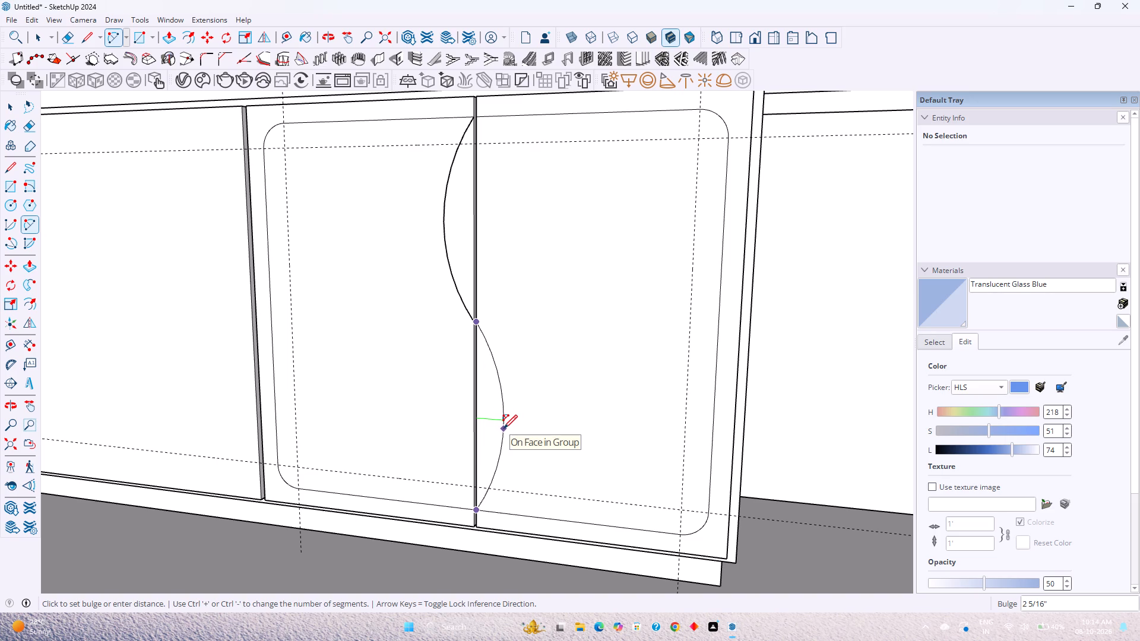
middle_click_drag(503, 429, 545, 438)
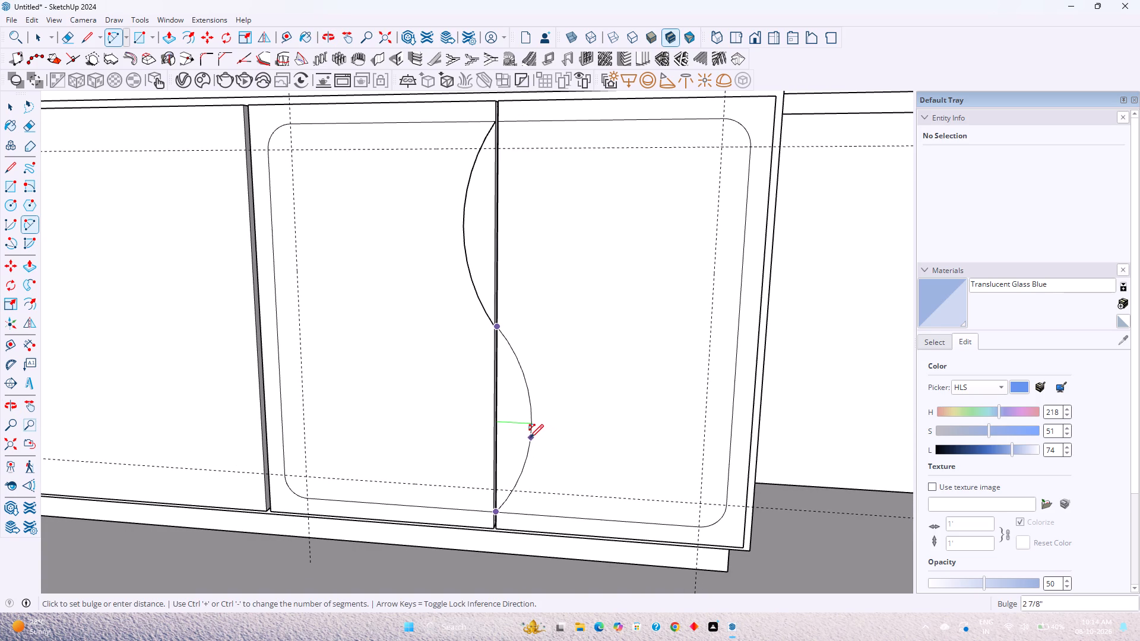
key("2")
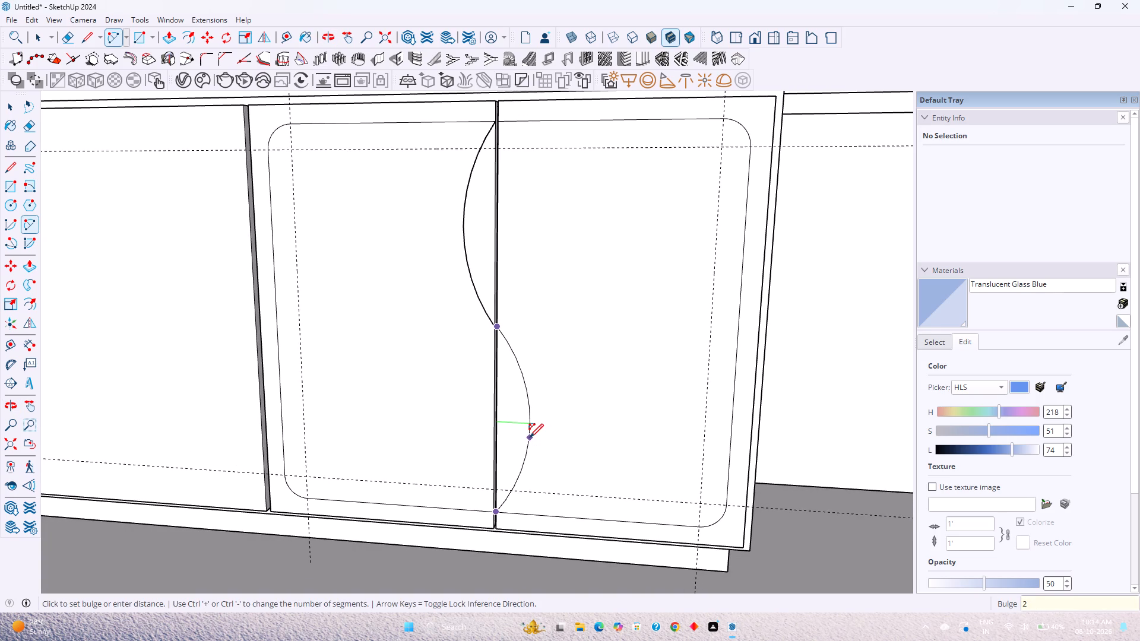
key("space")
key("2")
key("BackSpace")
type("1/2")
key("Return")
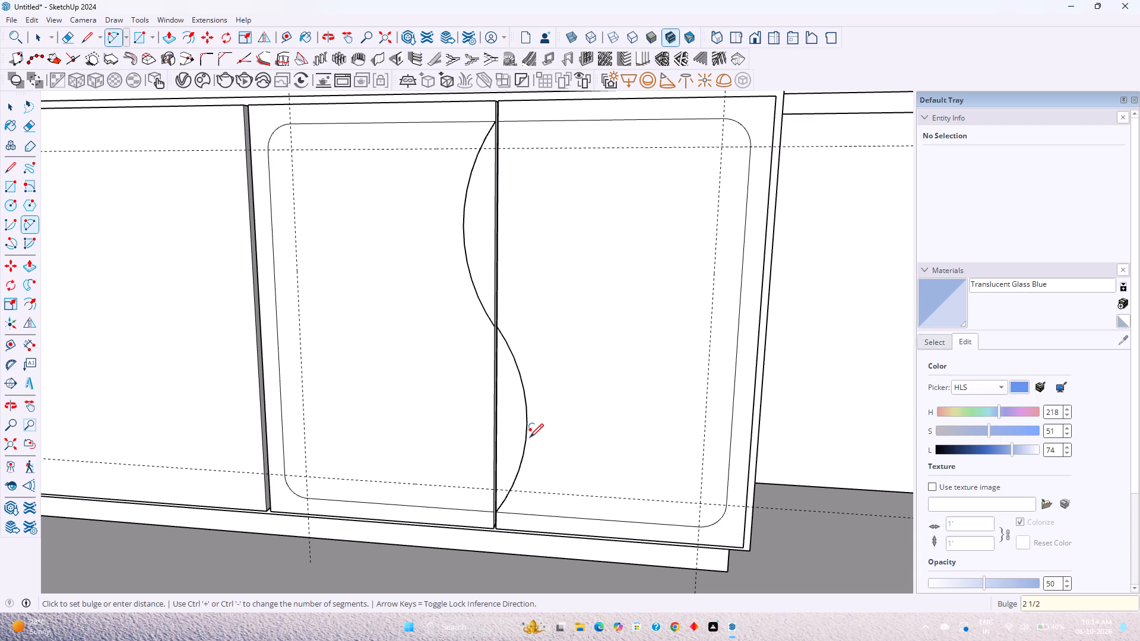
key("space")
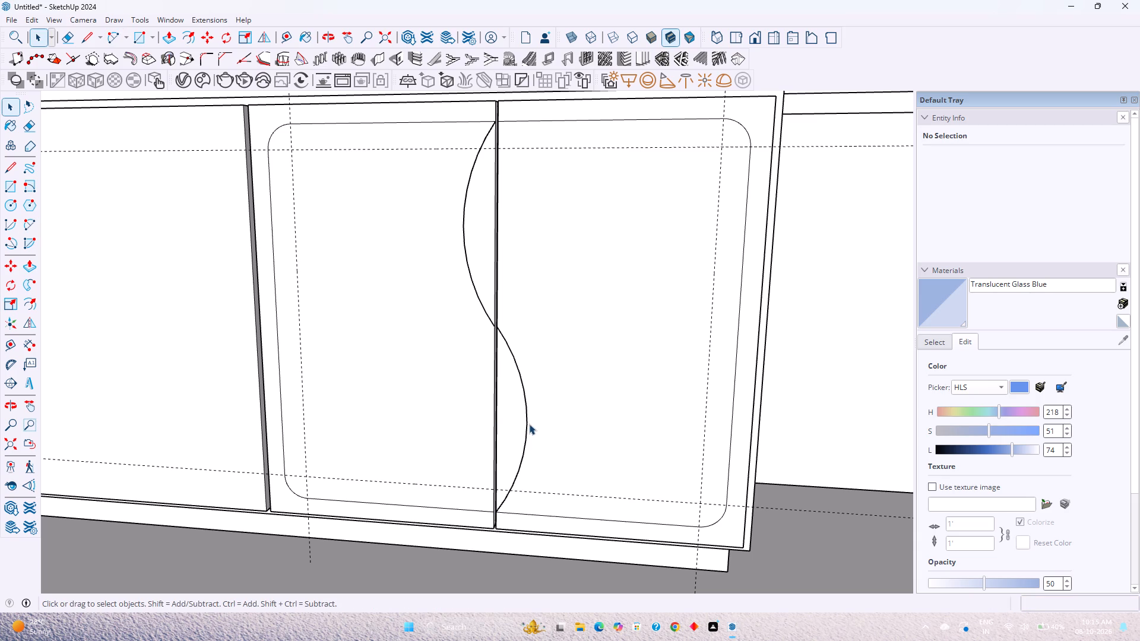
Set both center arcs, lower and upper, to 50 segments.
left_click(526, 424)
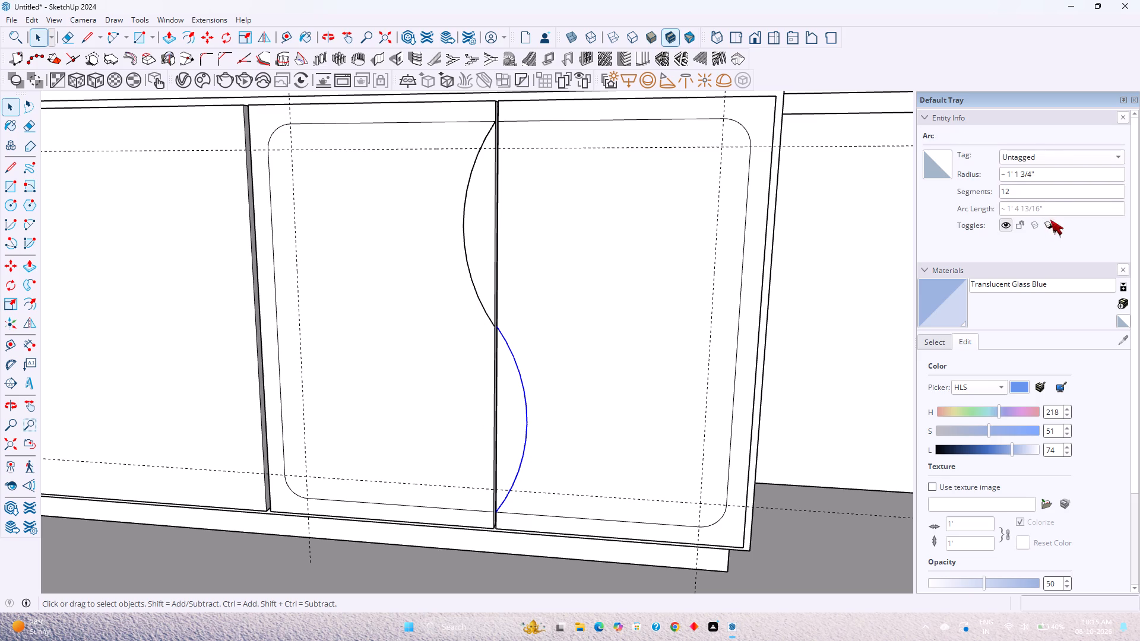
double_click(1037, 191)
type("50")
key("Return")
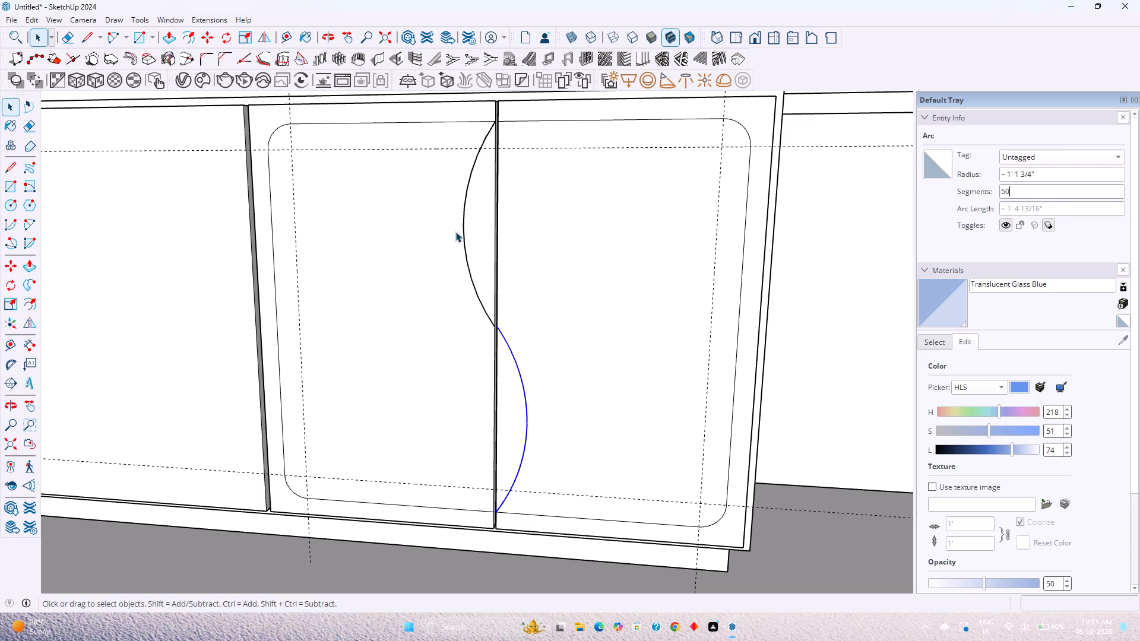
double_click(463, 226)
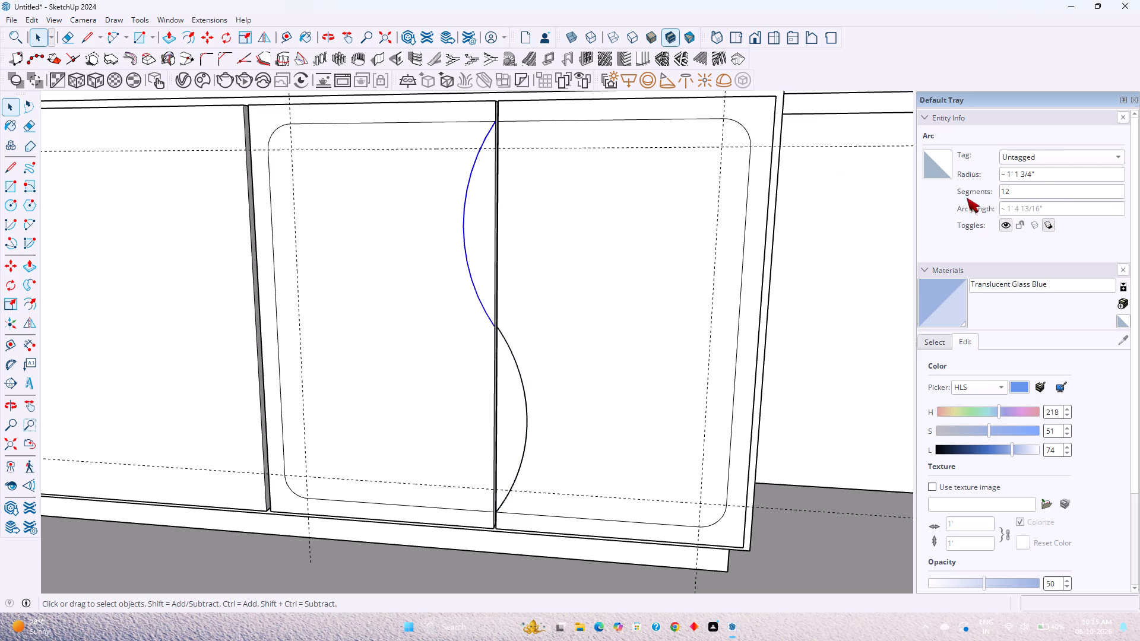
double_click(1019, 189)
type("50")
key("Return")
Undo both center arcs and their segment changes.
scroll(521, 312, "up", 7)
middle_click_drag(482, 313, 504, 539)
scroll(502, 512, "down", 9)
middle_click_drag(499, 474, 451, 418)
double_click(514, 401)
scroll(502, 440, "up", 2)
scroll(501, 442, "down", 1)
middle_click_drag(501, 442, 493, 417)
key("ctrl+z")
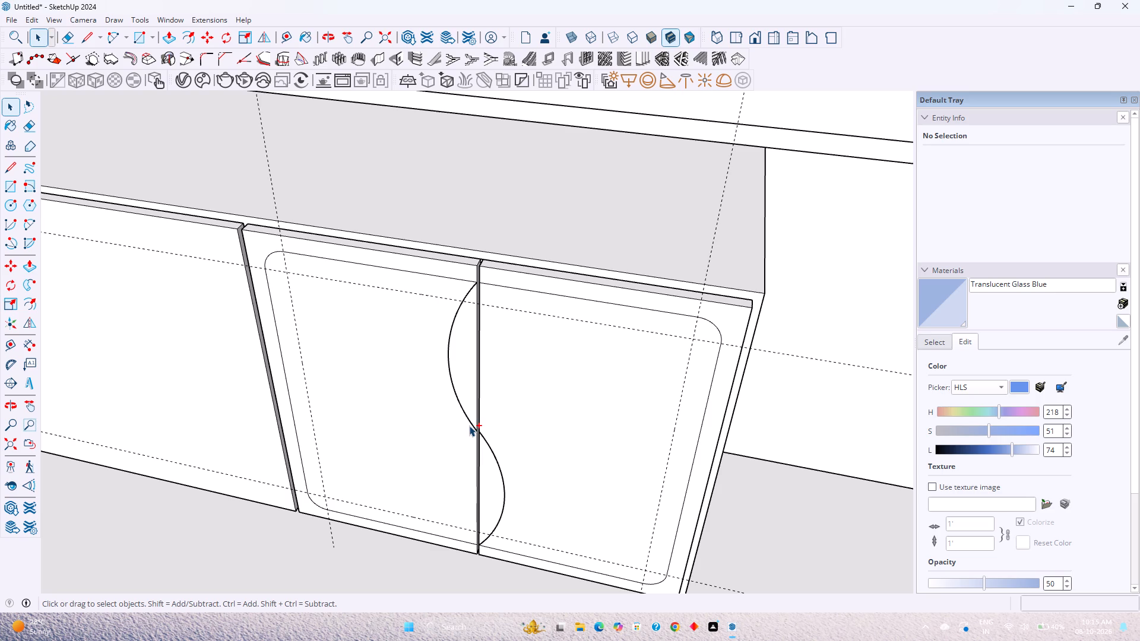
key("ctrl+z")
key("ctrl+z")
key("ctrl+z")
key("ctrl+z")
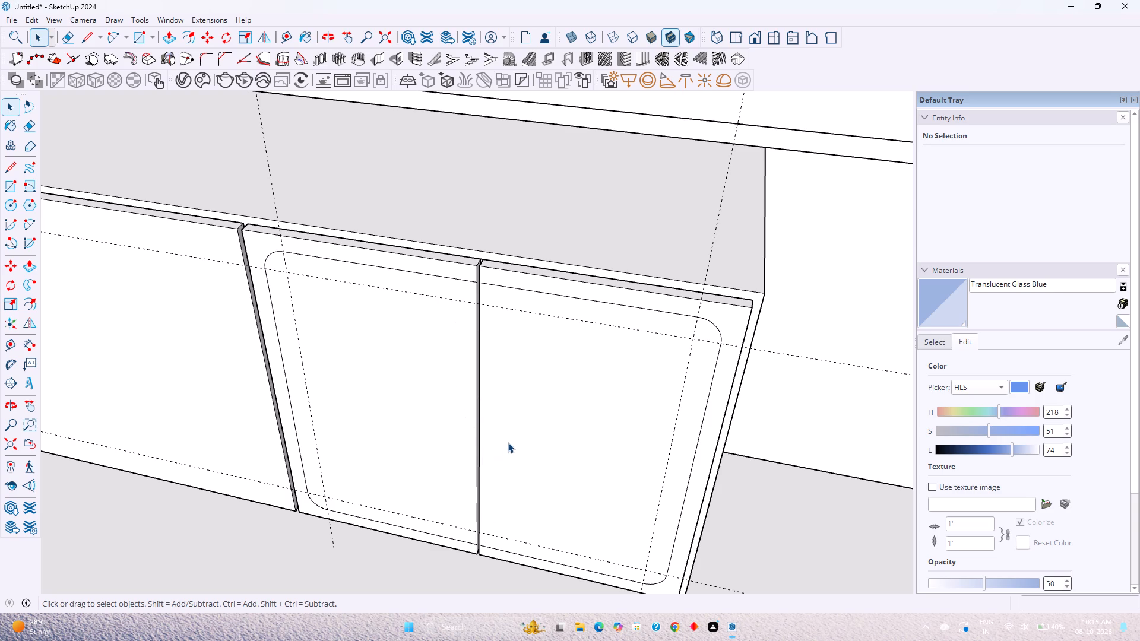
Open the group containing the two doors for editing.
double_click(508, 442)
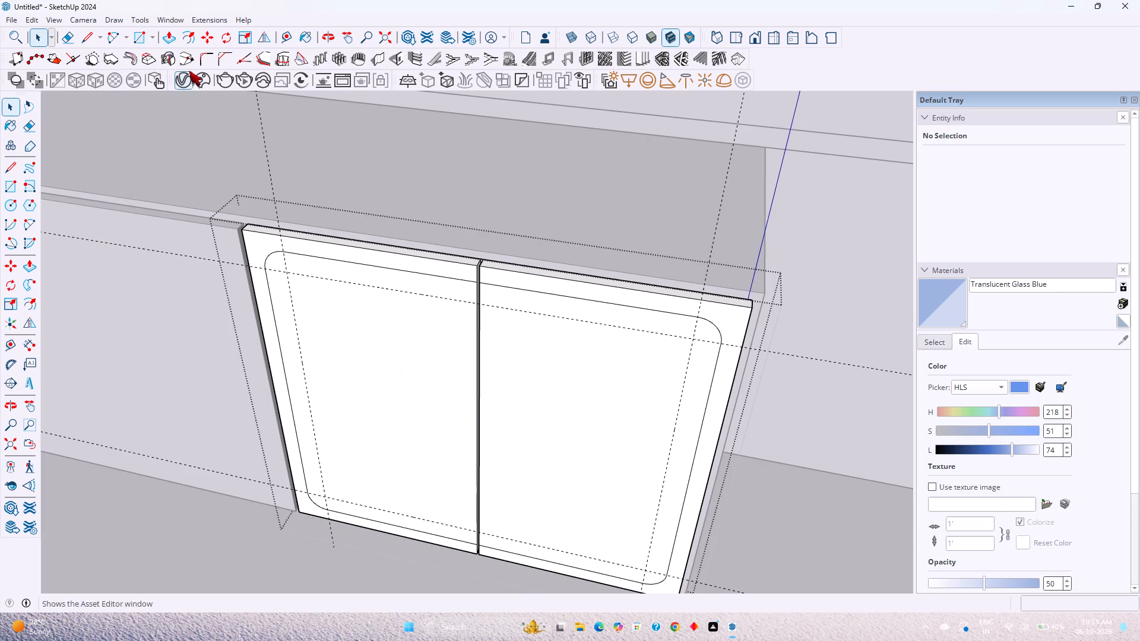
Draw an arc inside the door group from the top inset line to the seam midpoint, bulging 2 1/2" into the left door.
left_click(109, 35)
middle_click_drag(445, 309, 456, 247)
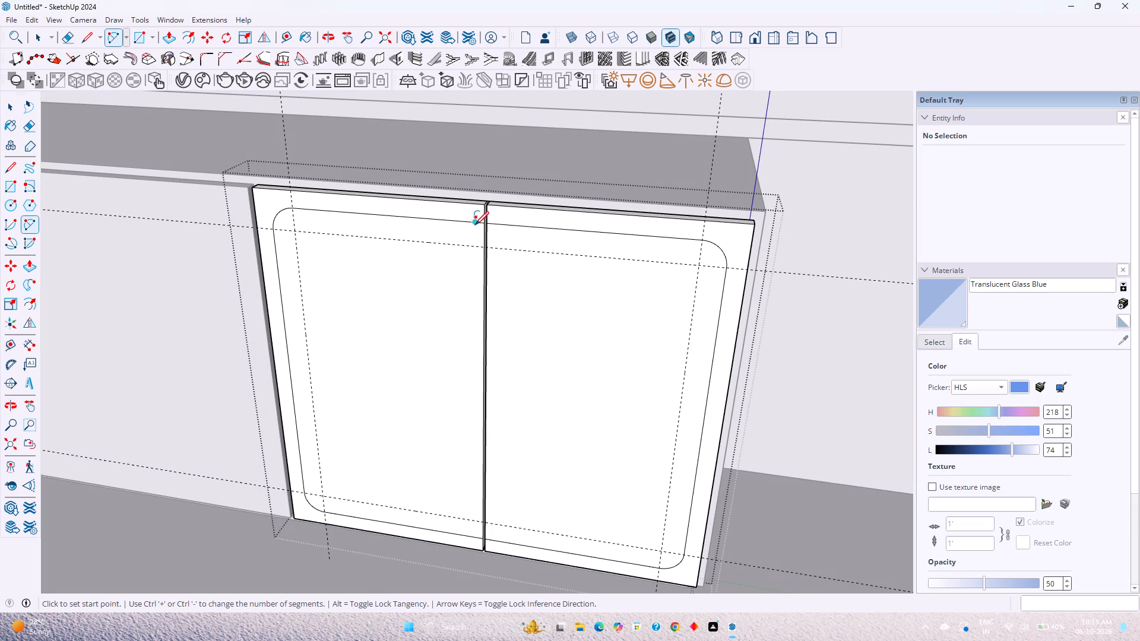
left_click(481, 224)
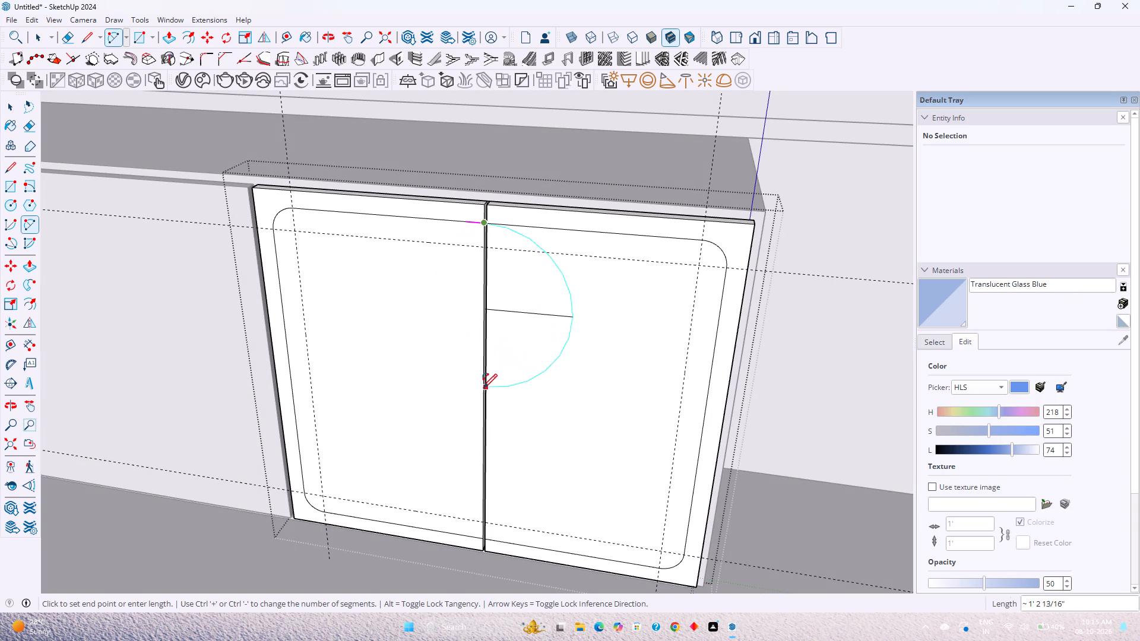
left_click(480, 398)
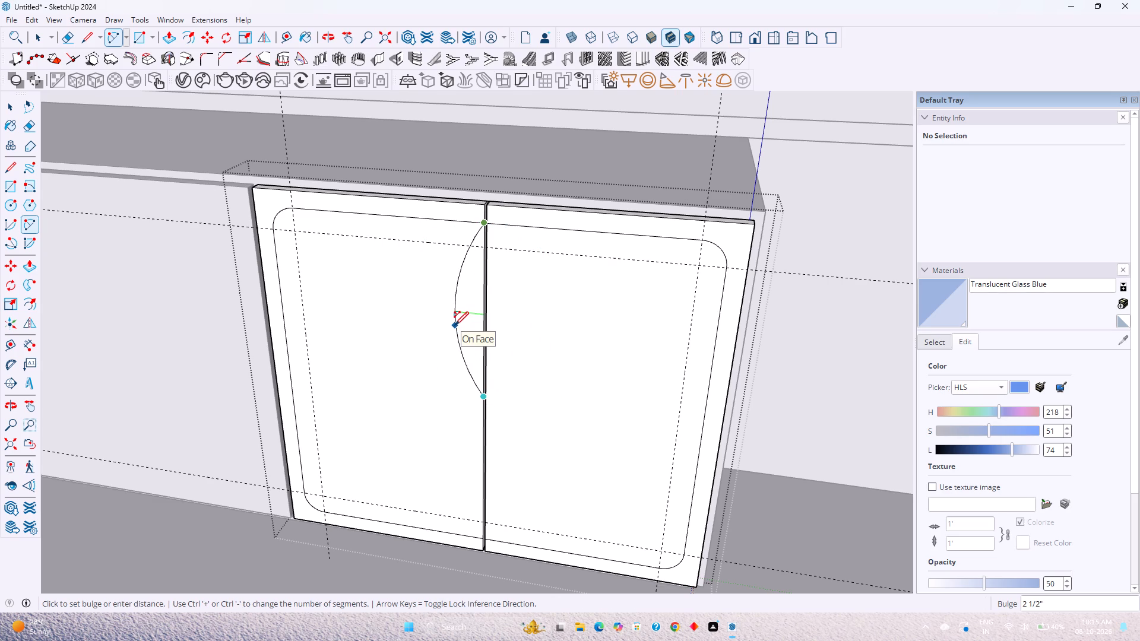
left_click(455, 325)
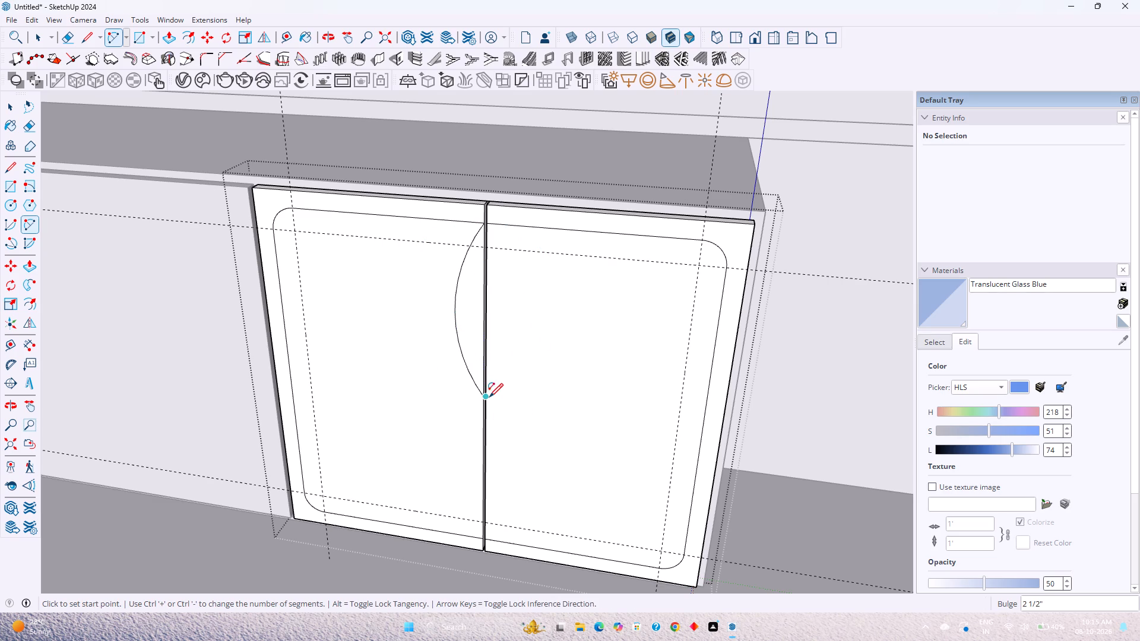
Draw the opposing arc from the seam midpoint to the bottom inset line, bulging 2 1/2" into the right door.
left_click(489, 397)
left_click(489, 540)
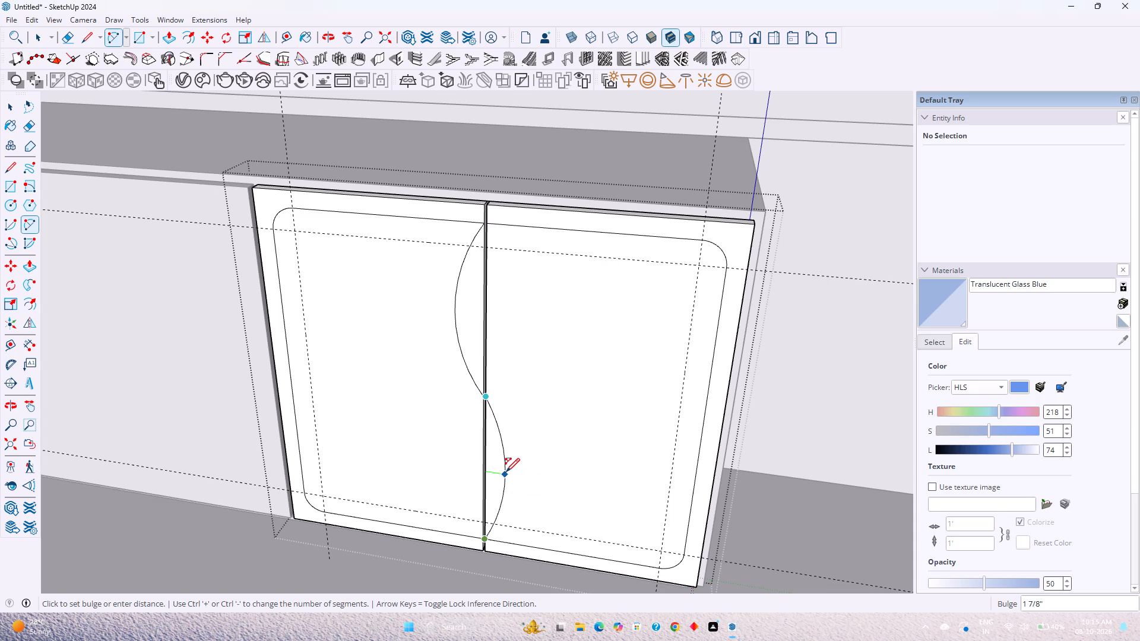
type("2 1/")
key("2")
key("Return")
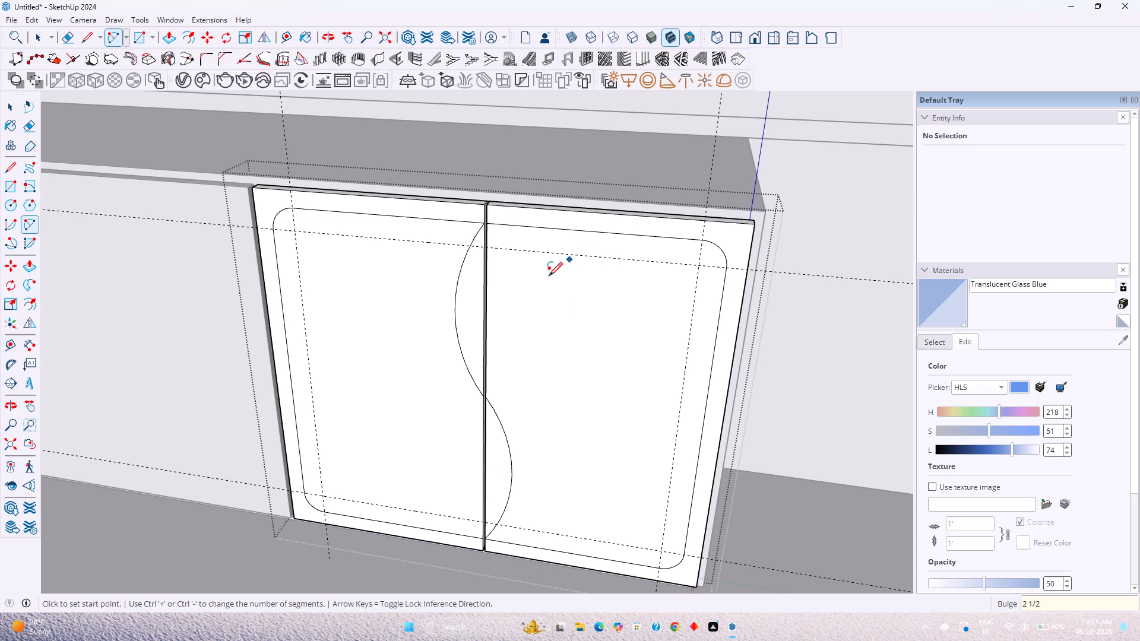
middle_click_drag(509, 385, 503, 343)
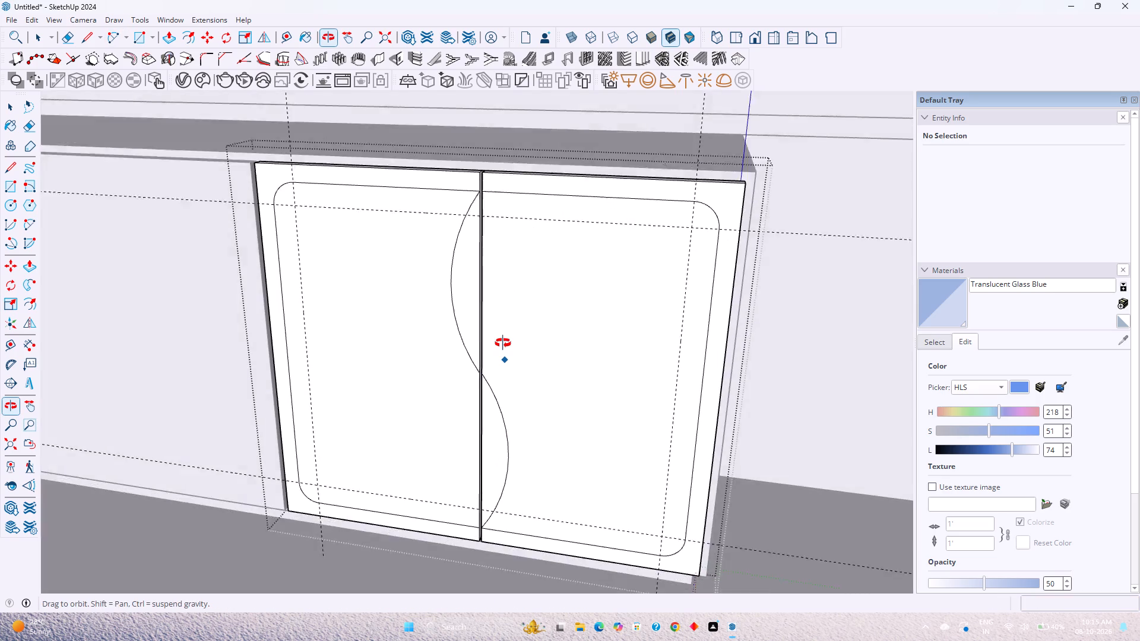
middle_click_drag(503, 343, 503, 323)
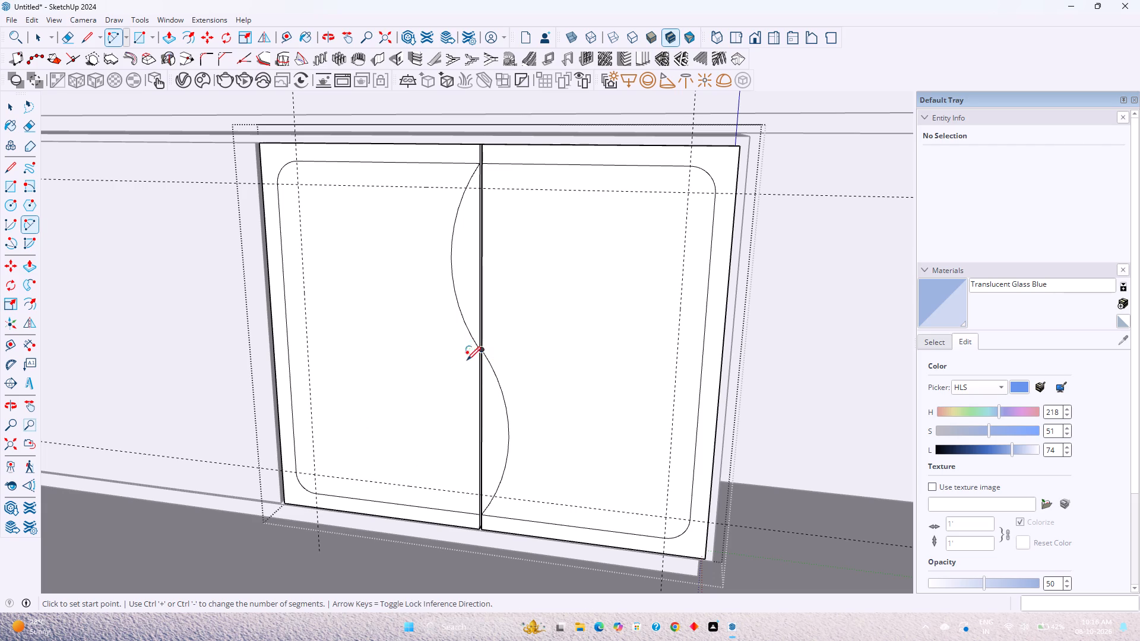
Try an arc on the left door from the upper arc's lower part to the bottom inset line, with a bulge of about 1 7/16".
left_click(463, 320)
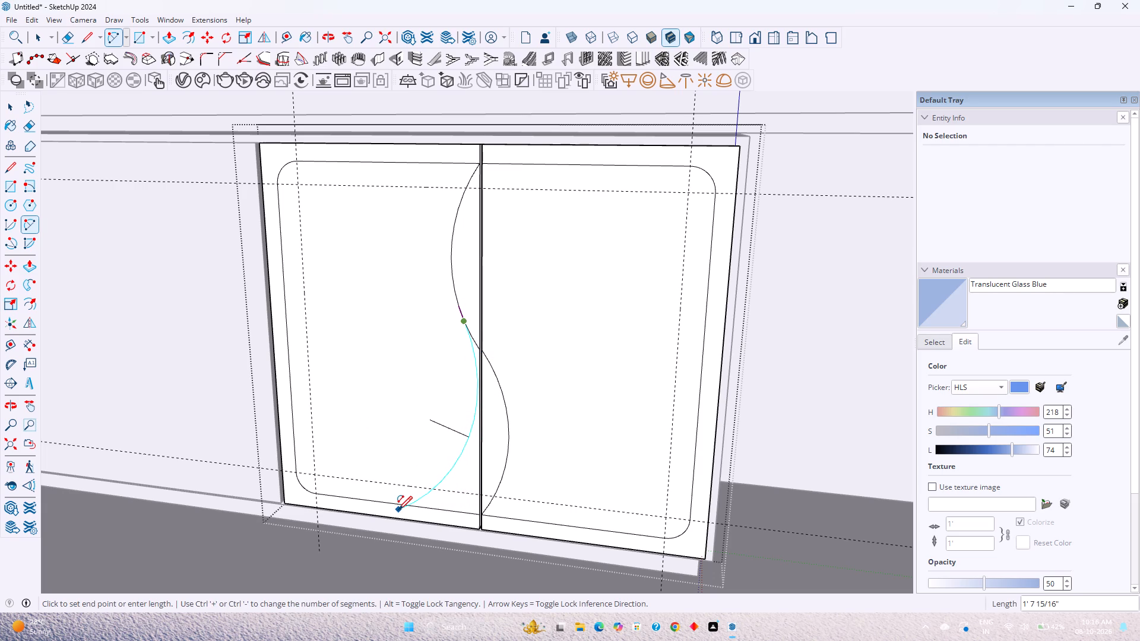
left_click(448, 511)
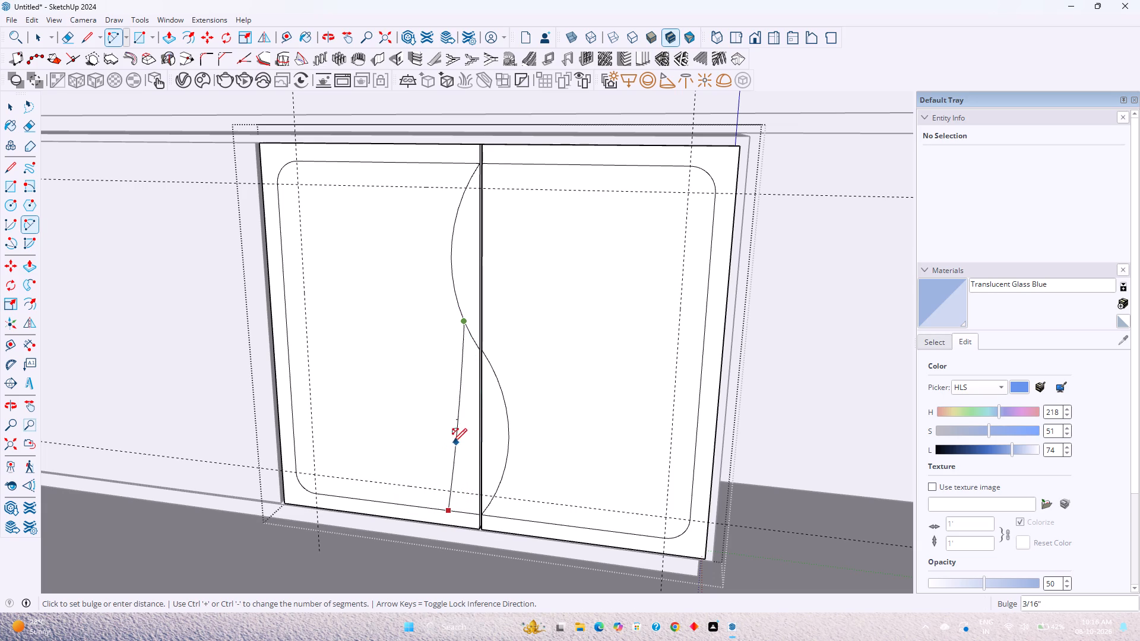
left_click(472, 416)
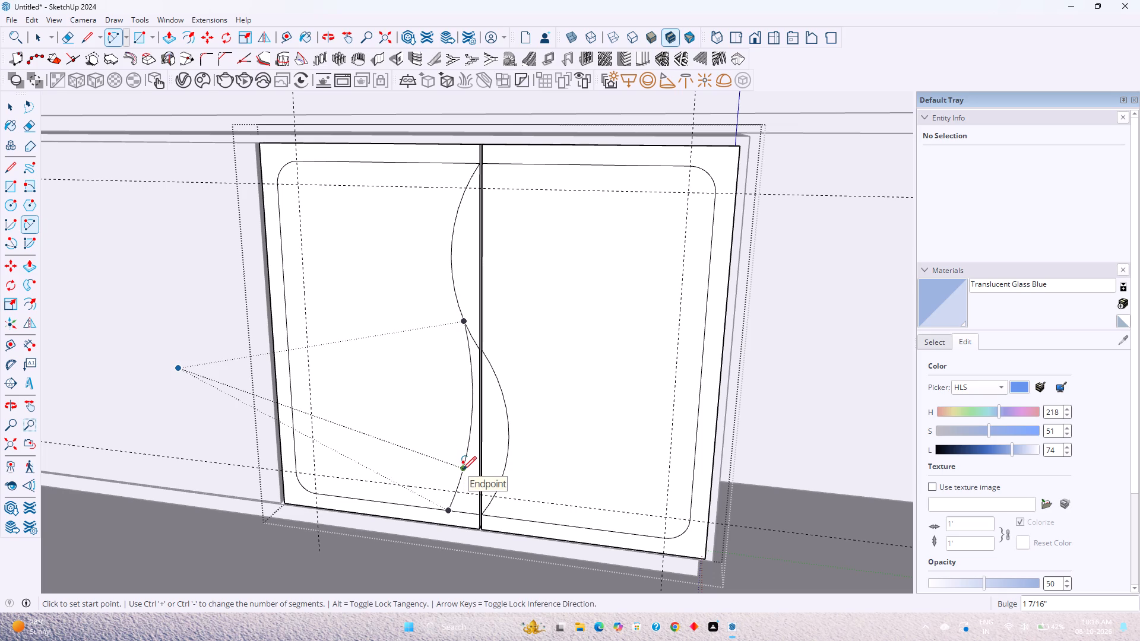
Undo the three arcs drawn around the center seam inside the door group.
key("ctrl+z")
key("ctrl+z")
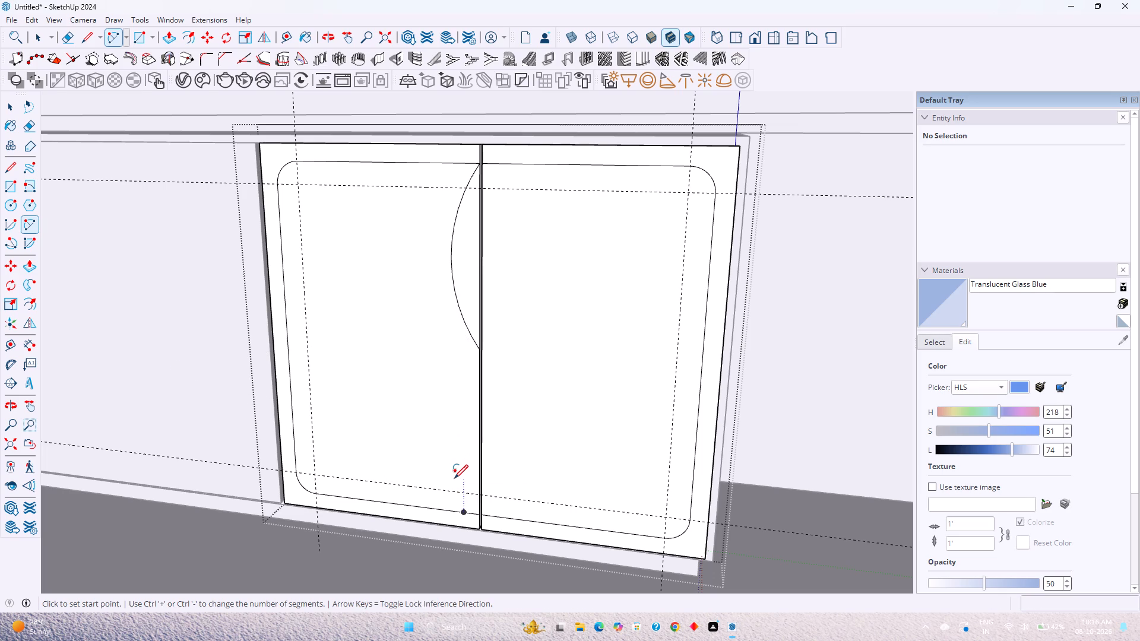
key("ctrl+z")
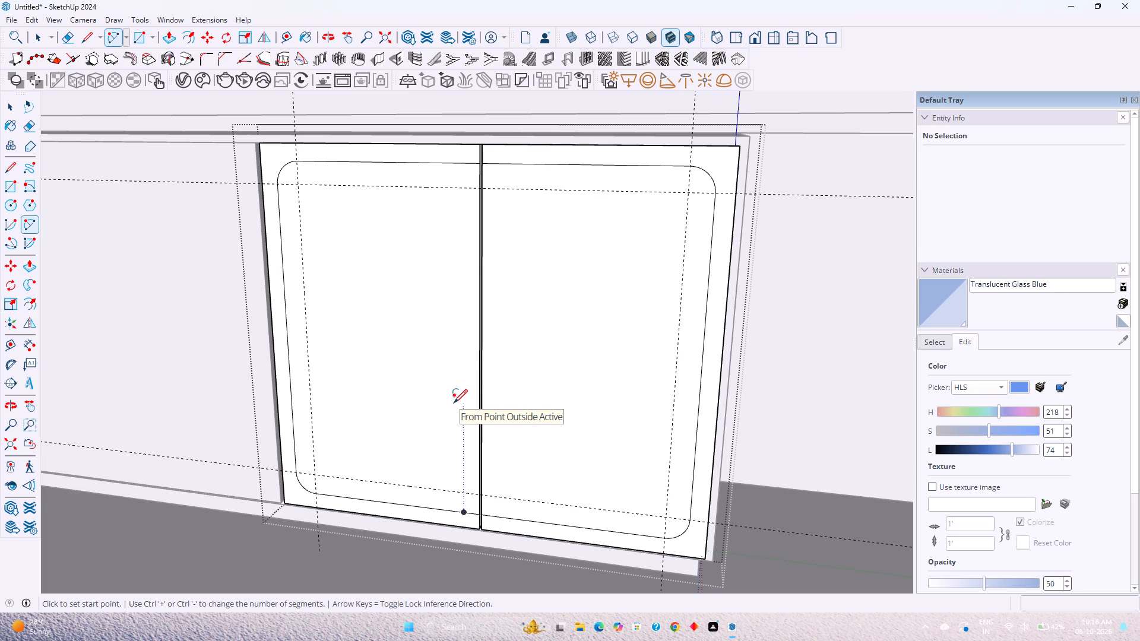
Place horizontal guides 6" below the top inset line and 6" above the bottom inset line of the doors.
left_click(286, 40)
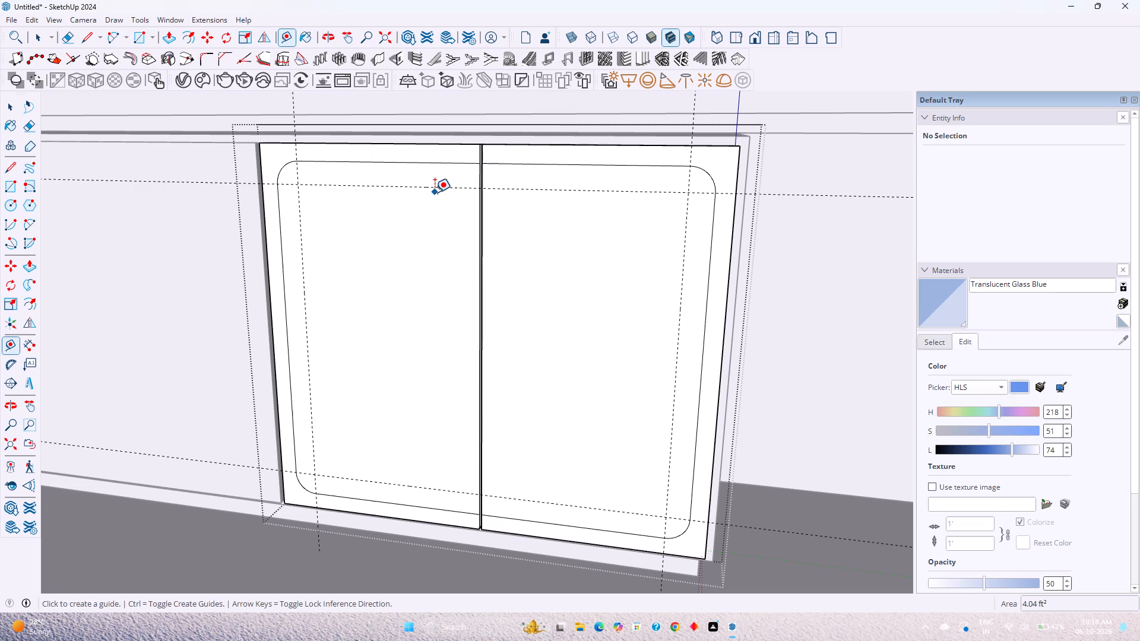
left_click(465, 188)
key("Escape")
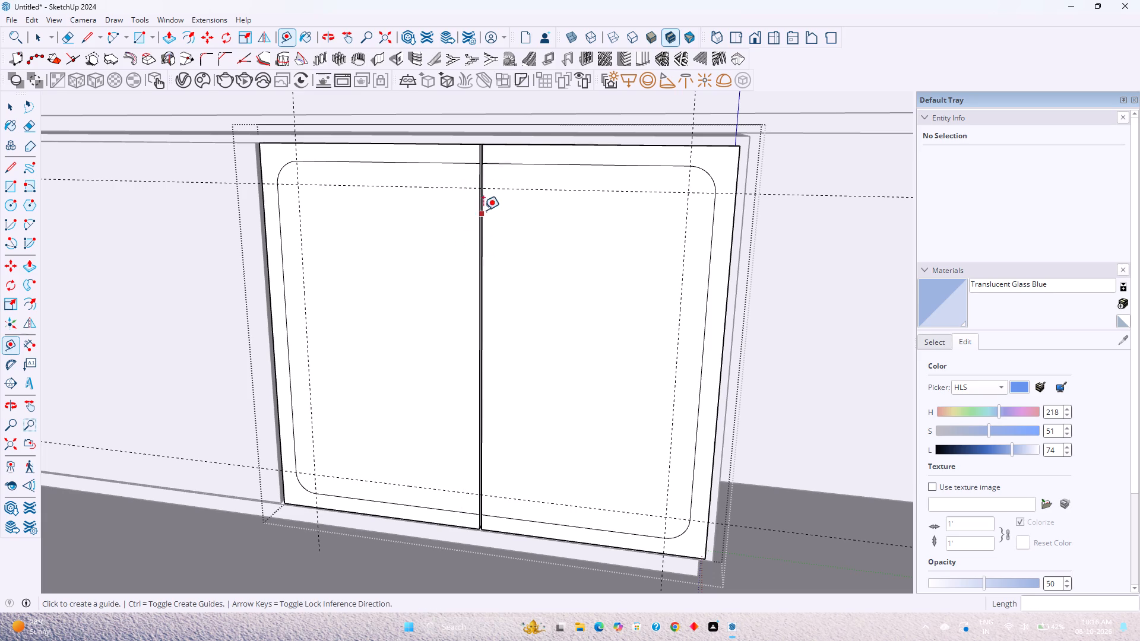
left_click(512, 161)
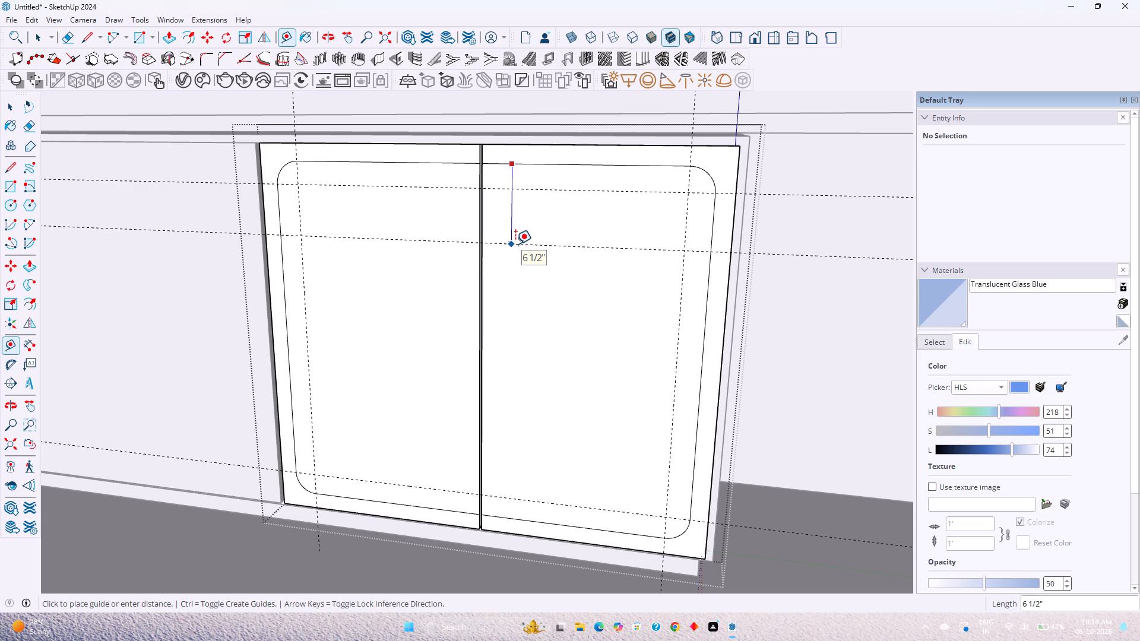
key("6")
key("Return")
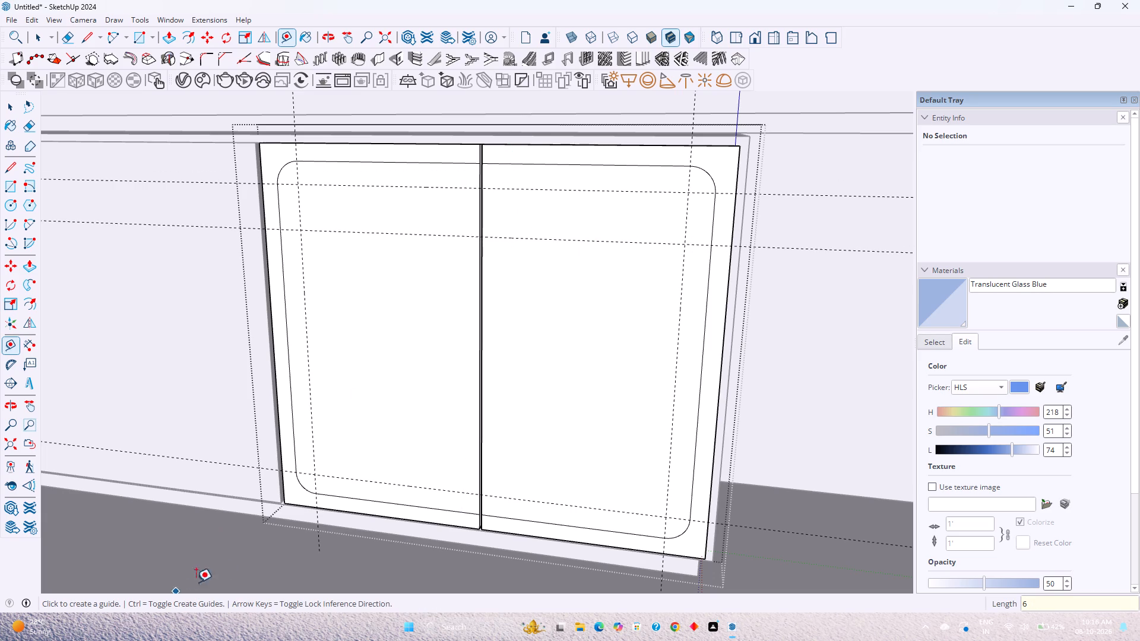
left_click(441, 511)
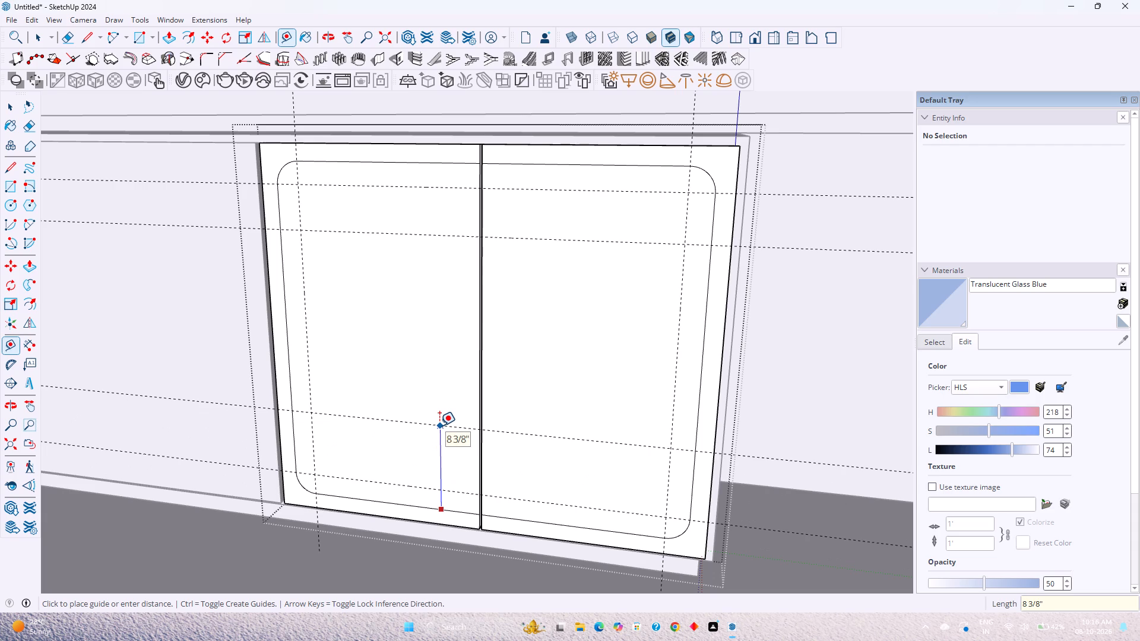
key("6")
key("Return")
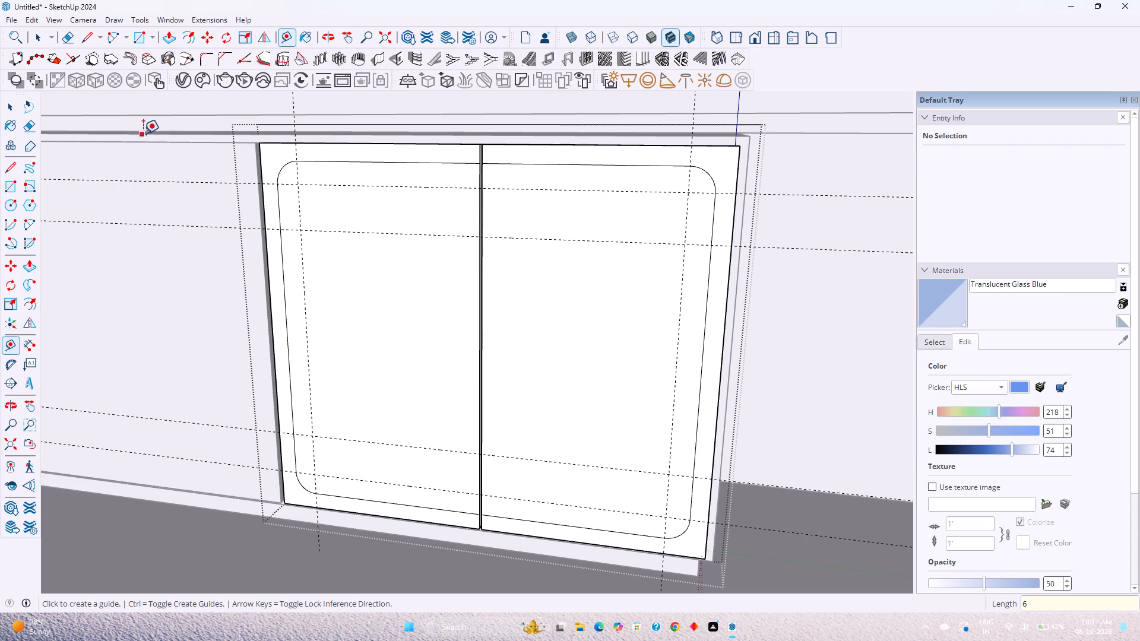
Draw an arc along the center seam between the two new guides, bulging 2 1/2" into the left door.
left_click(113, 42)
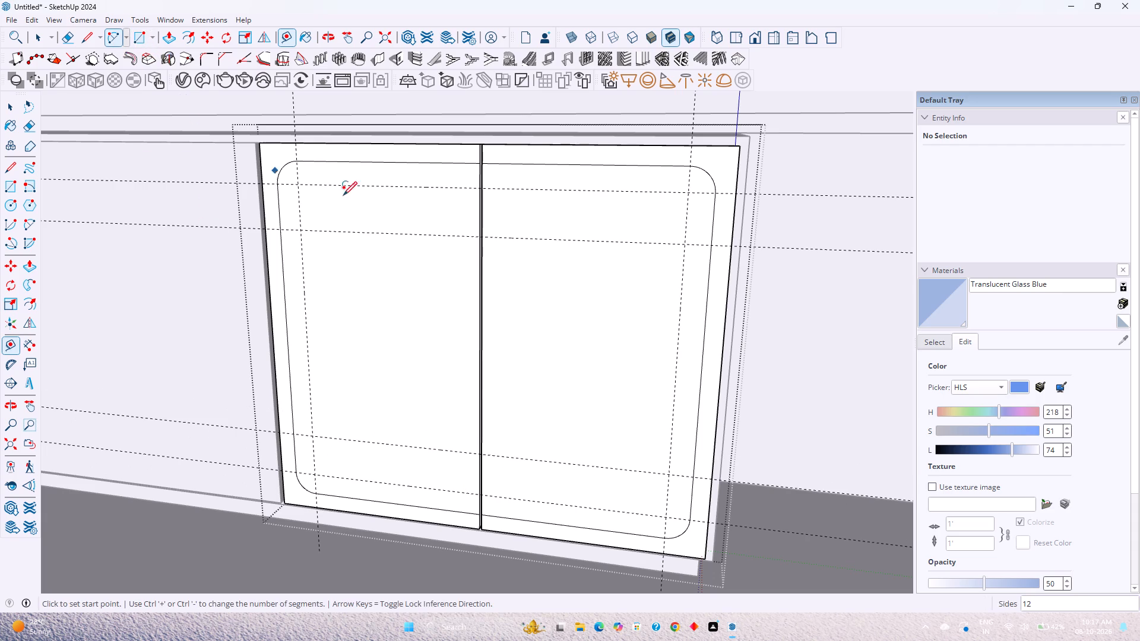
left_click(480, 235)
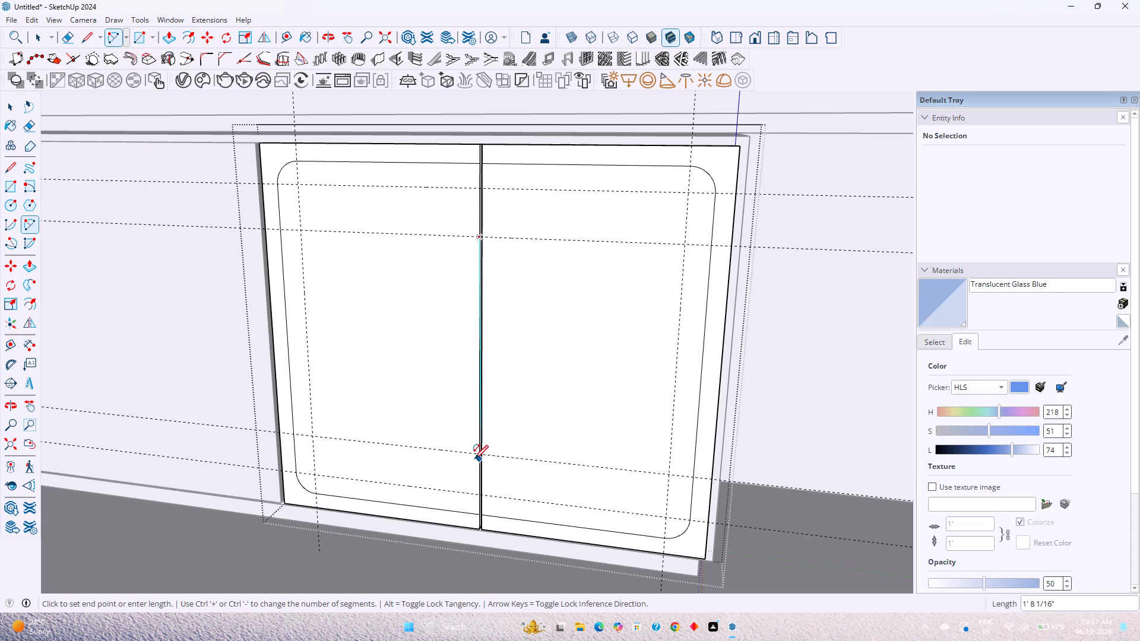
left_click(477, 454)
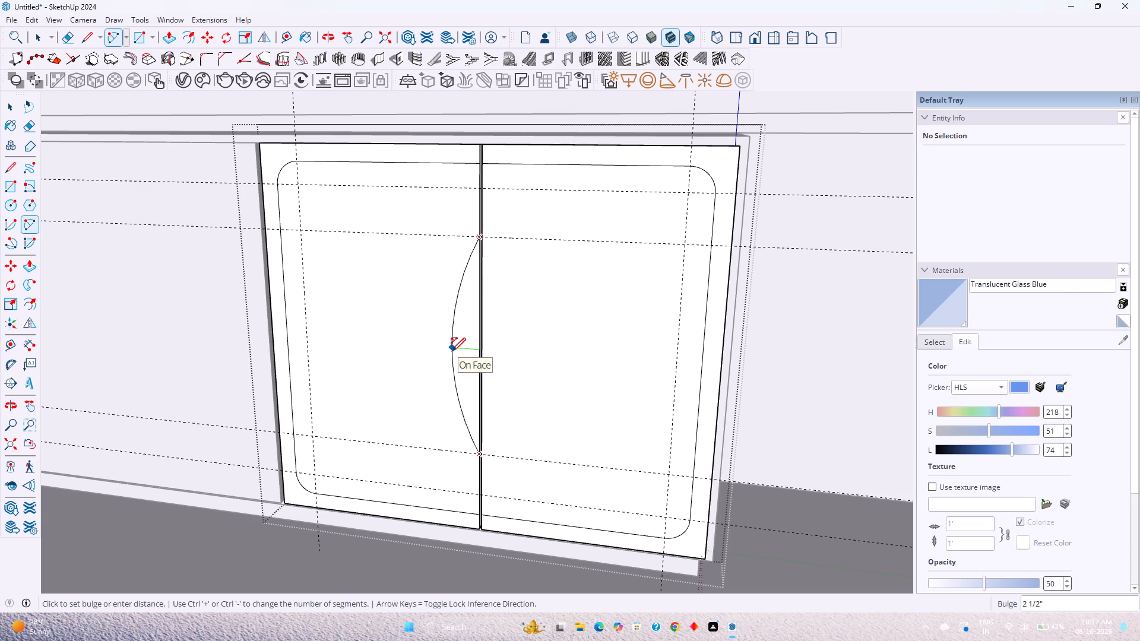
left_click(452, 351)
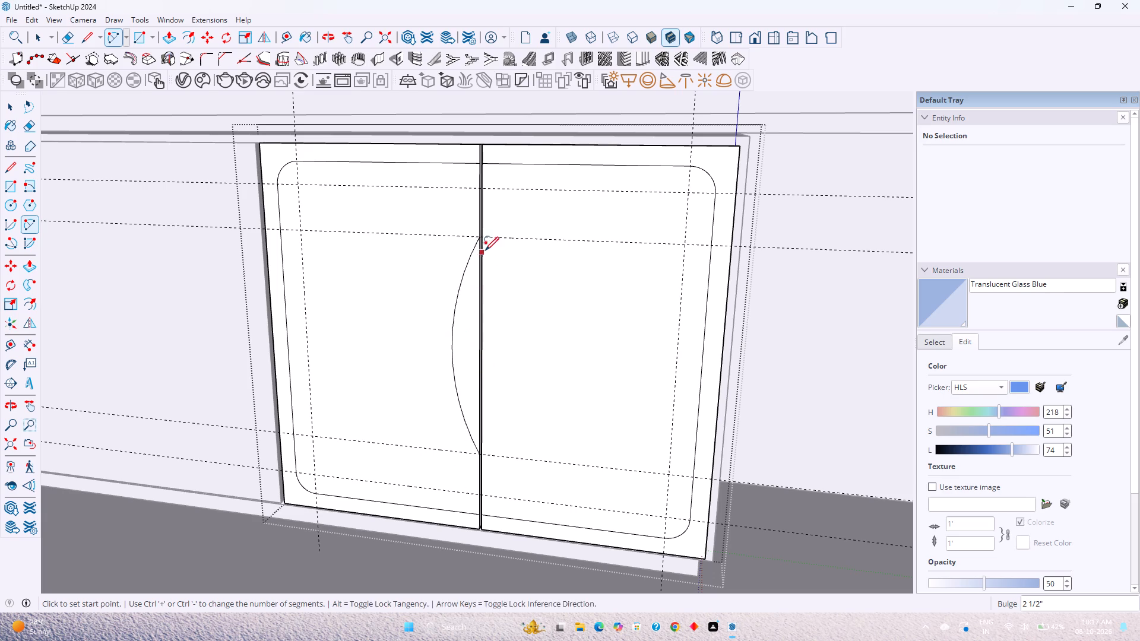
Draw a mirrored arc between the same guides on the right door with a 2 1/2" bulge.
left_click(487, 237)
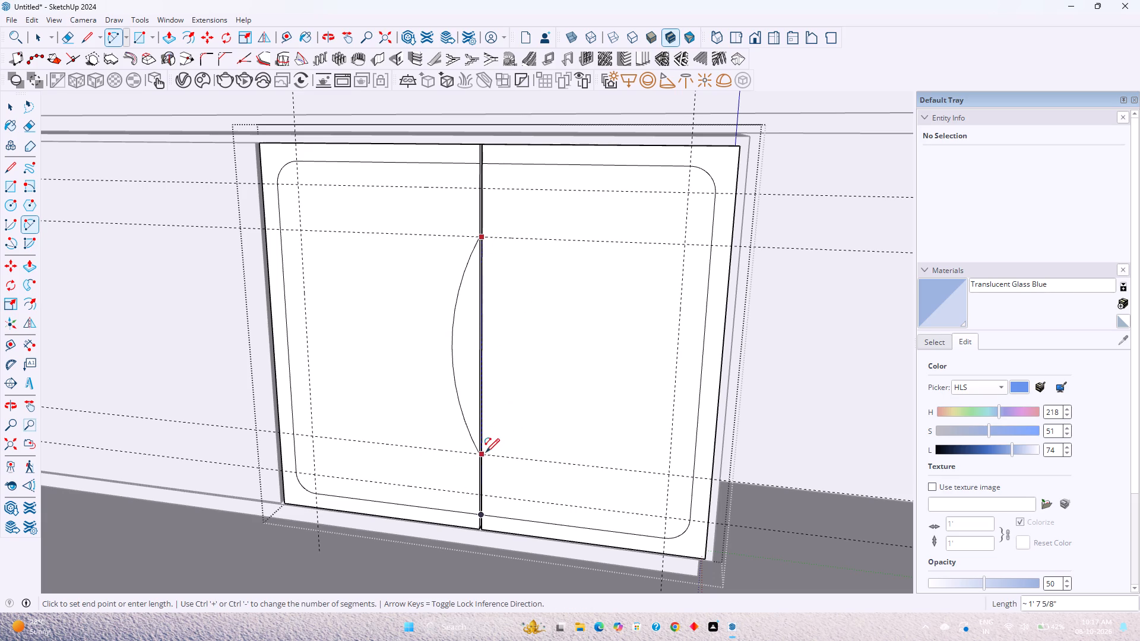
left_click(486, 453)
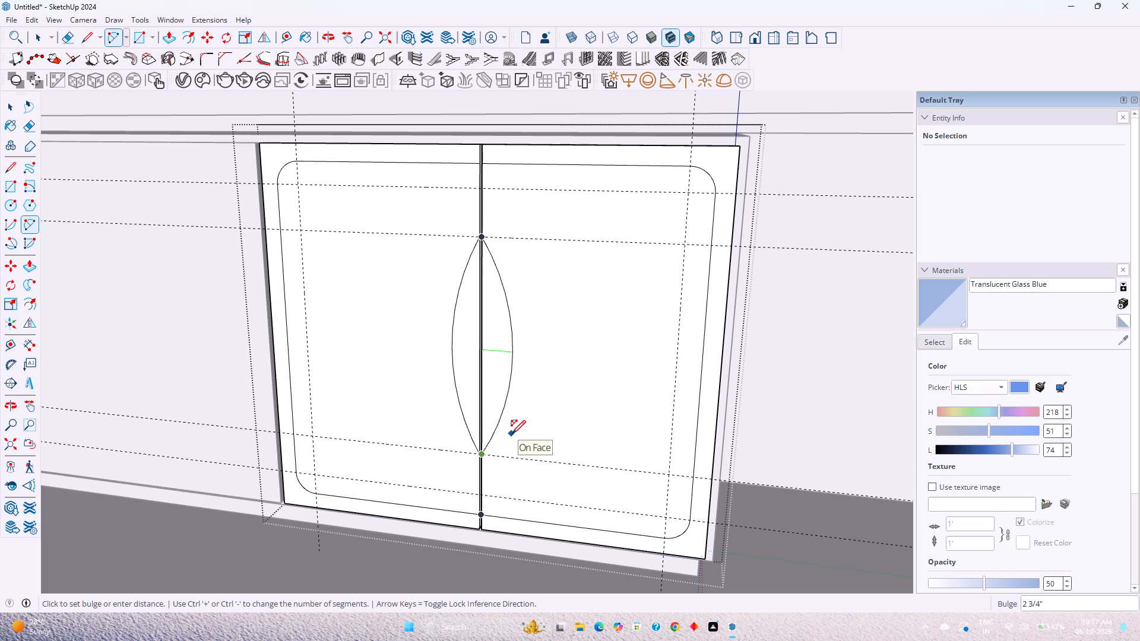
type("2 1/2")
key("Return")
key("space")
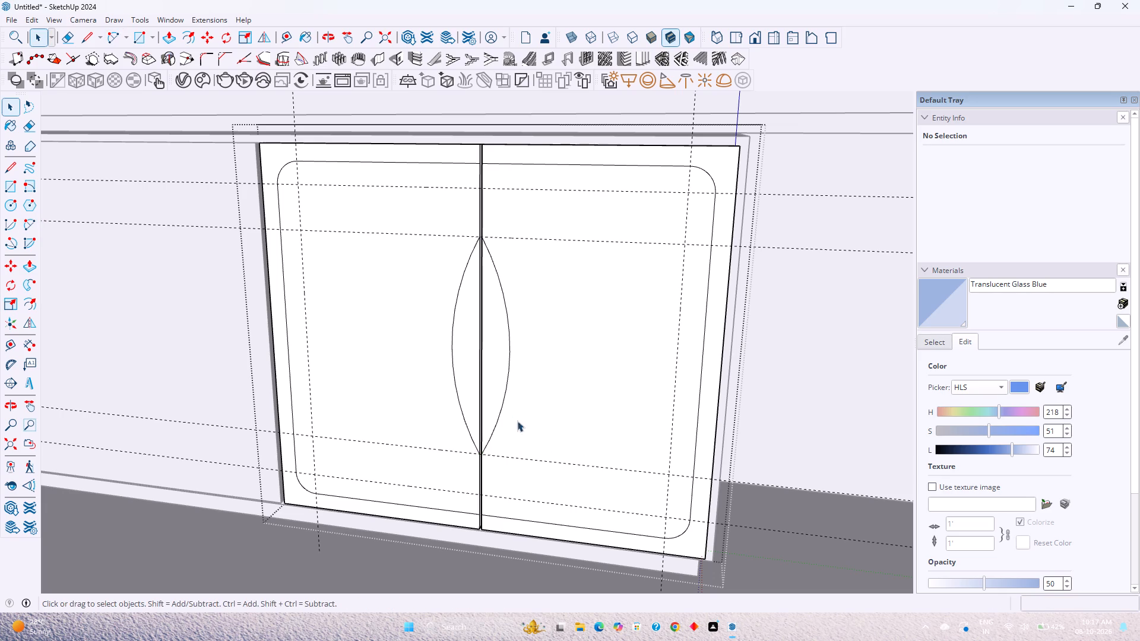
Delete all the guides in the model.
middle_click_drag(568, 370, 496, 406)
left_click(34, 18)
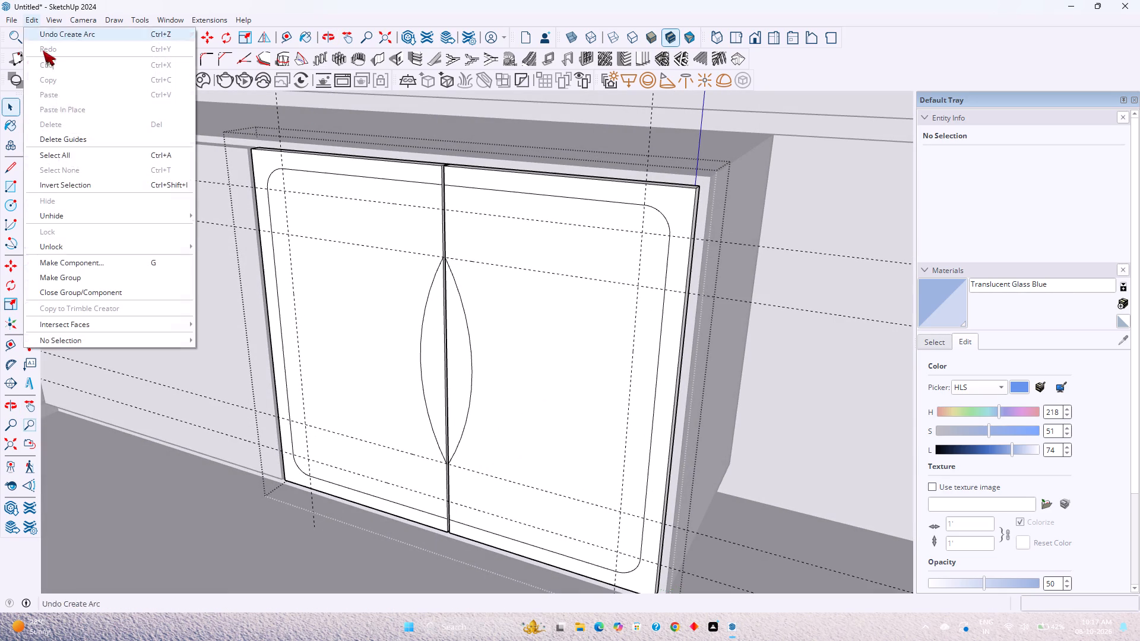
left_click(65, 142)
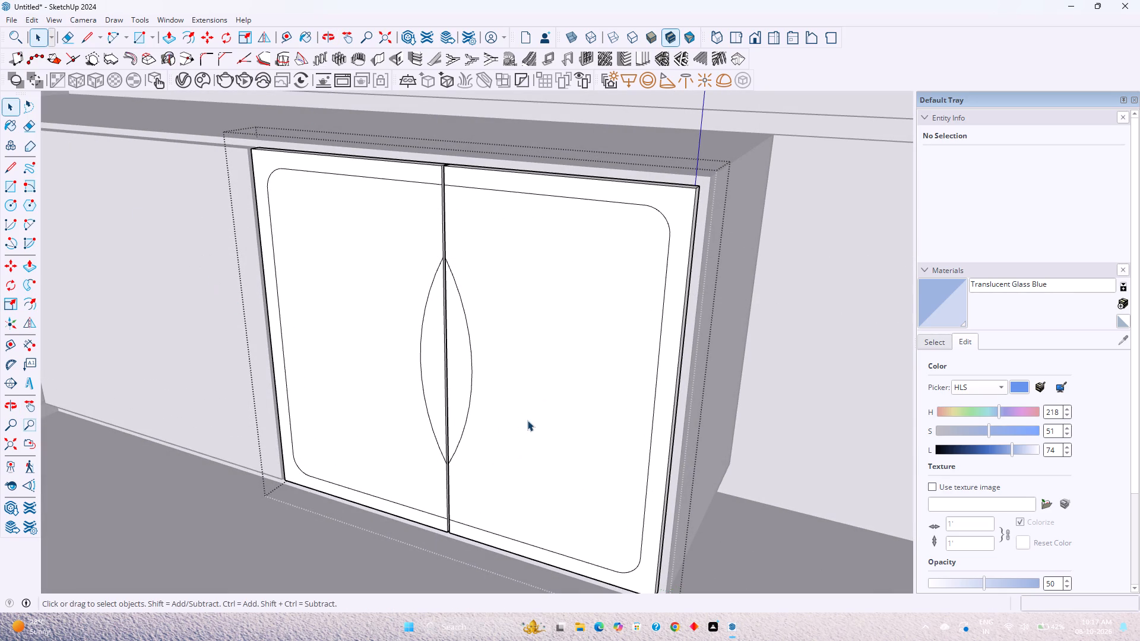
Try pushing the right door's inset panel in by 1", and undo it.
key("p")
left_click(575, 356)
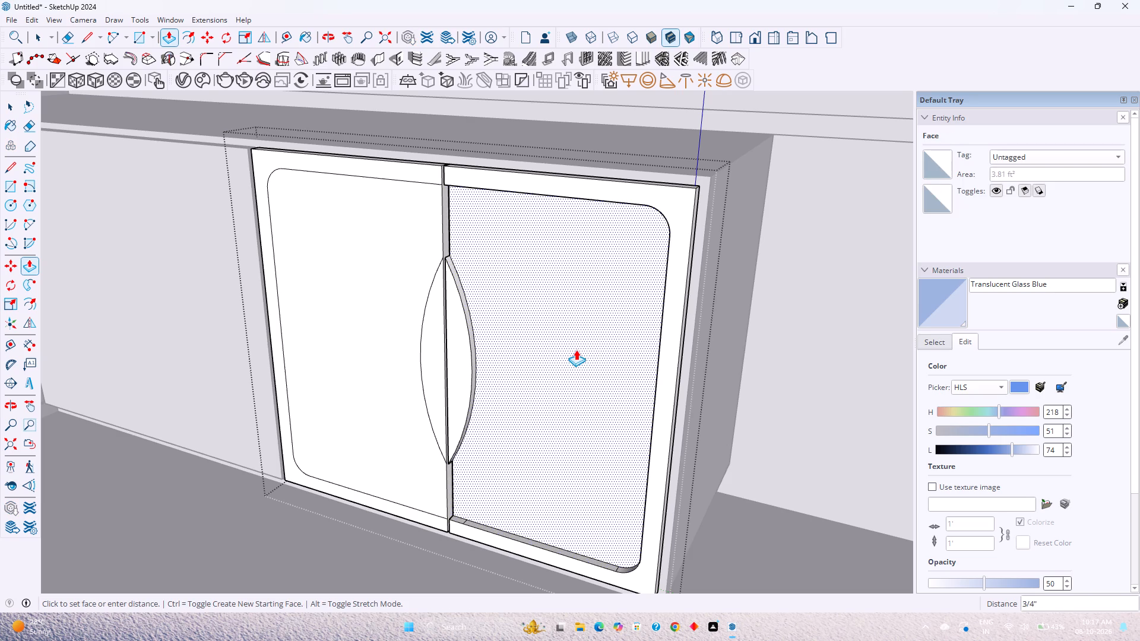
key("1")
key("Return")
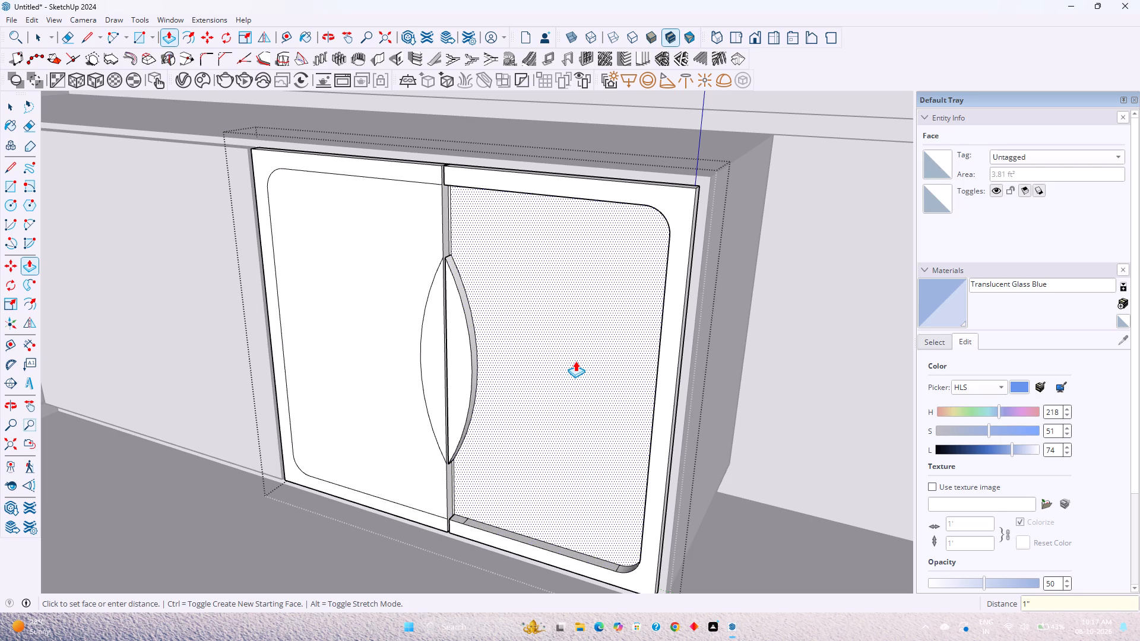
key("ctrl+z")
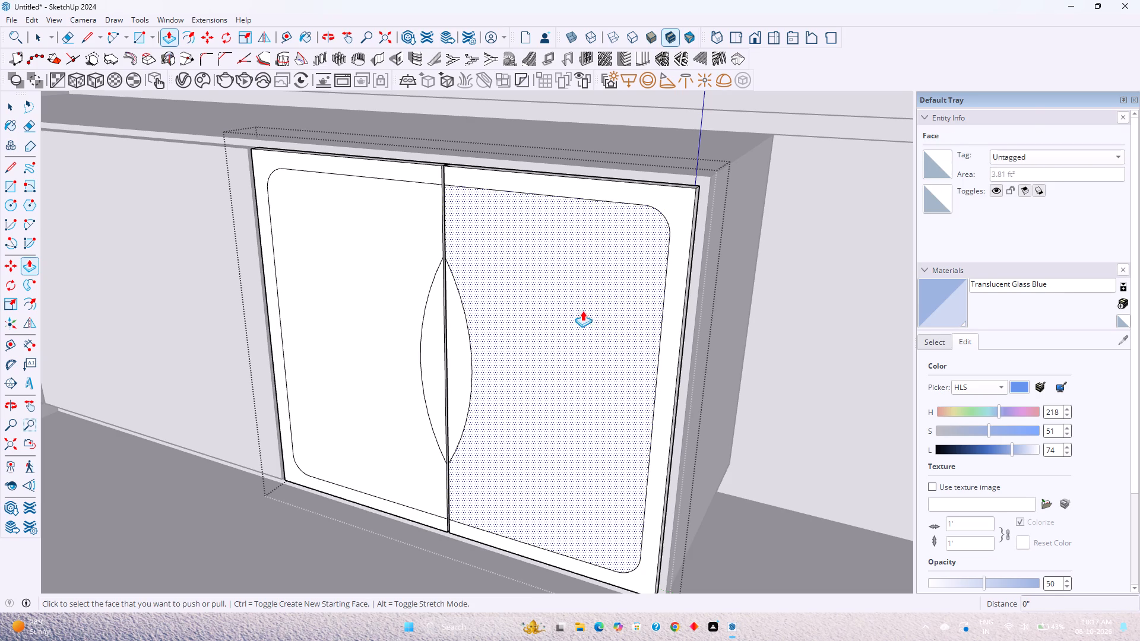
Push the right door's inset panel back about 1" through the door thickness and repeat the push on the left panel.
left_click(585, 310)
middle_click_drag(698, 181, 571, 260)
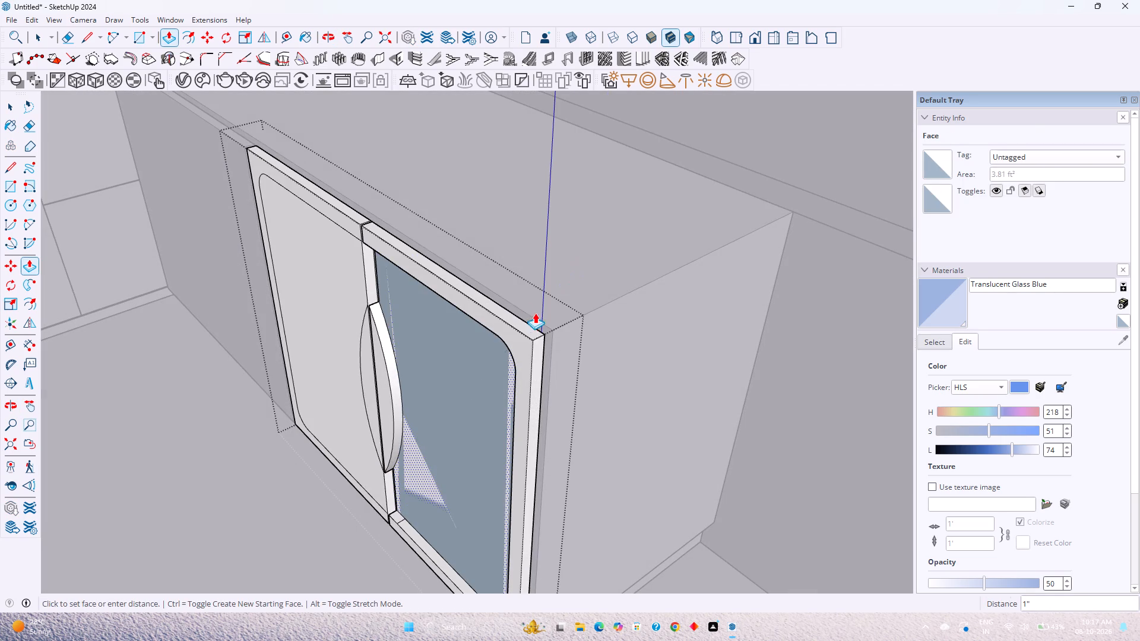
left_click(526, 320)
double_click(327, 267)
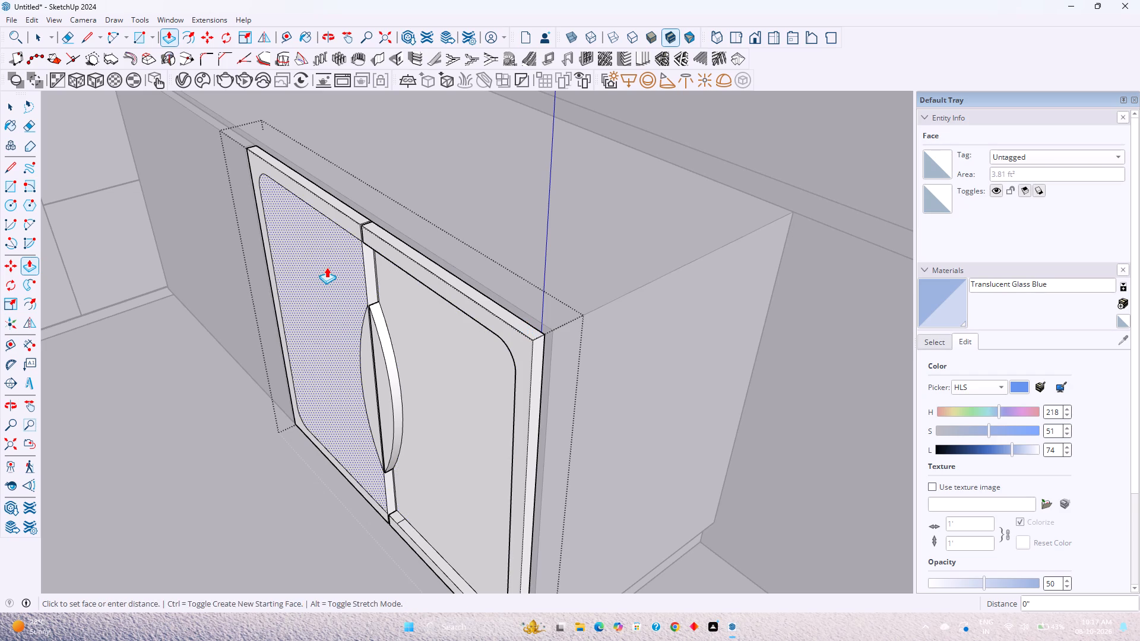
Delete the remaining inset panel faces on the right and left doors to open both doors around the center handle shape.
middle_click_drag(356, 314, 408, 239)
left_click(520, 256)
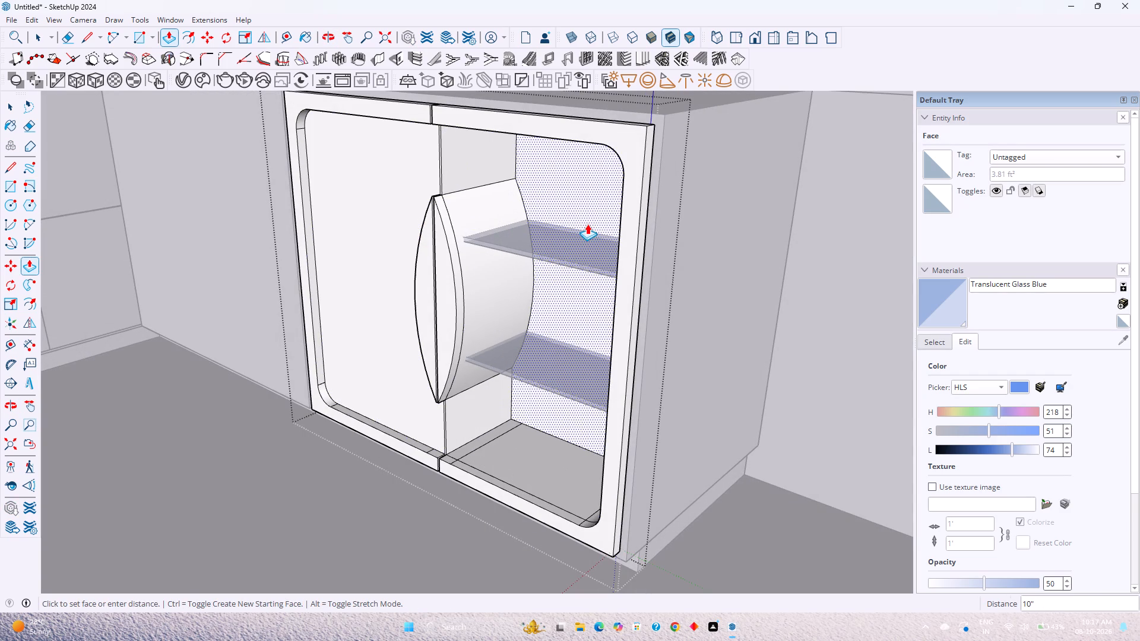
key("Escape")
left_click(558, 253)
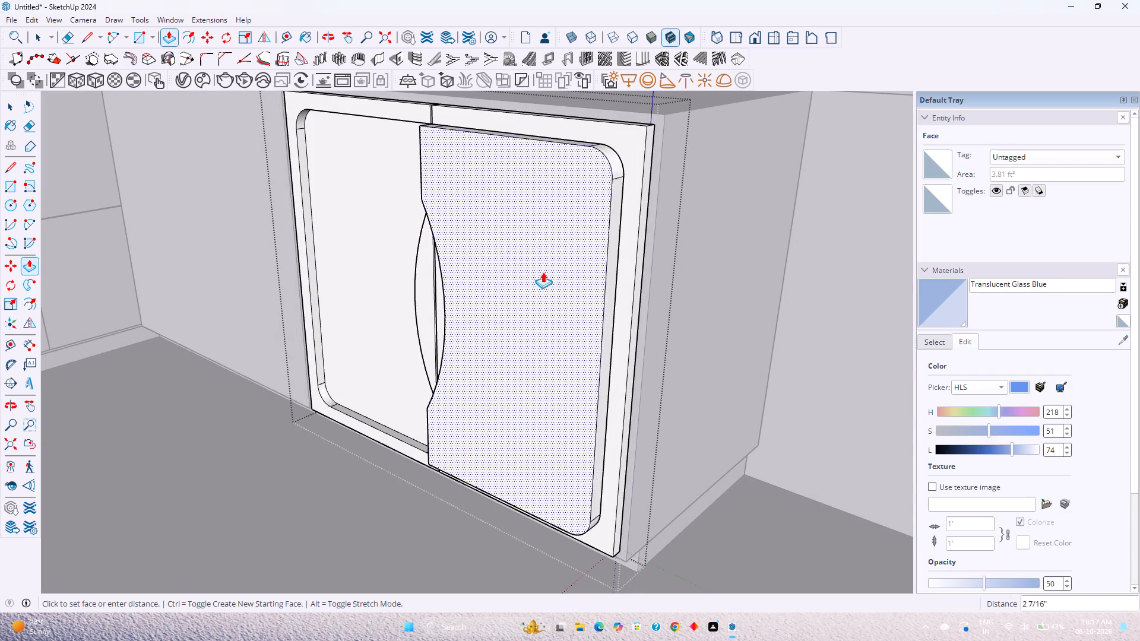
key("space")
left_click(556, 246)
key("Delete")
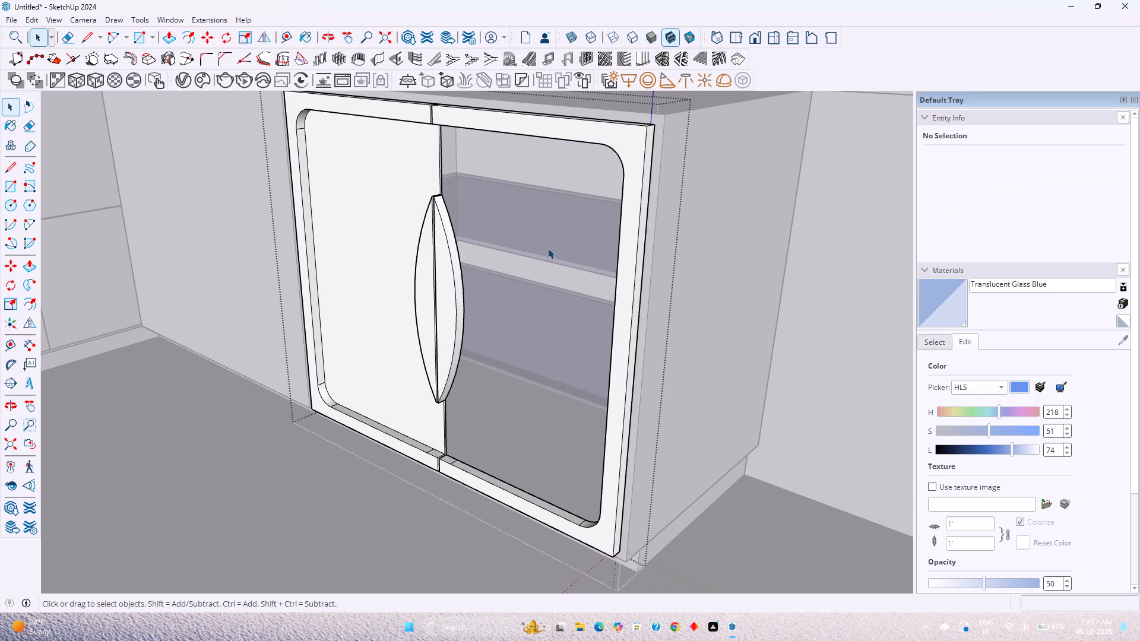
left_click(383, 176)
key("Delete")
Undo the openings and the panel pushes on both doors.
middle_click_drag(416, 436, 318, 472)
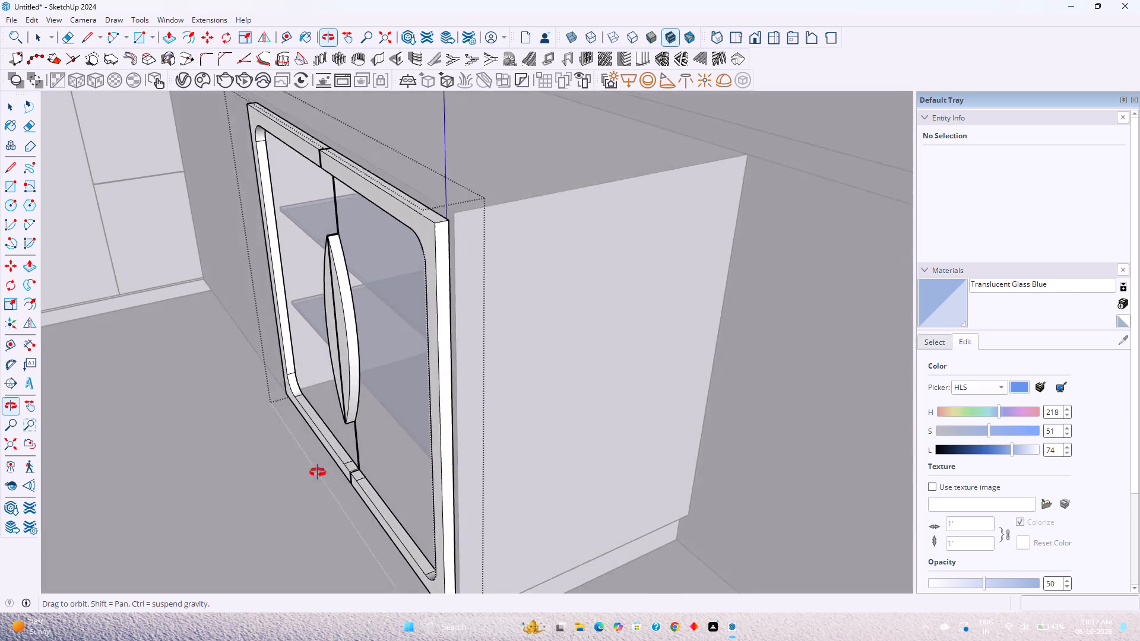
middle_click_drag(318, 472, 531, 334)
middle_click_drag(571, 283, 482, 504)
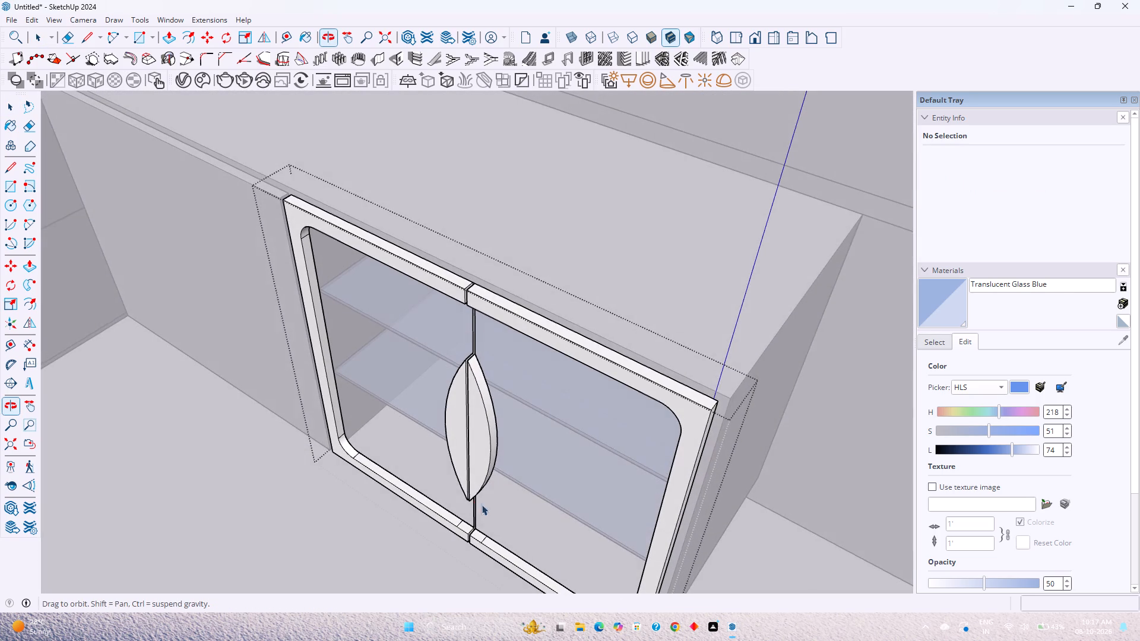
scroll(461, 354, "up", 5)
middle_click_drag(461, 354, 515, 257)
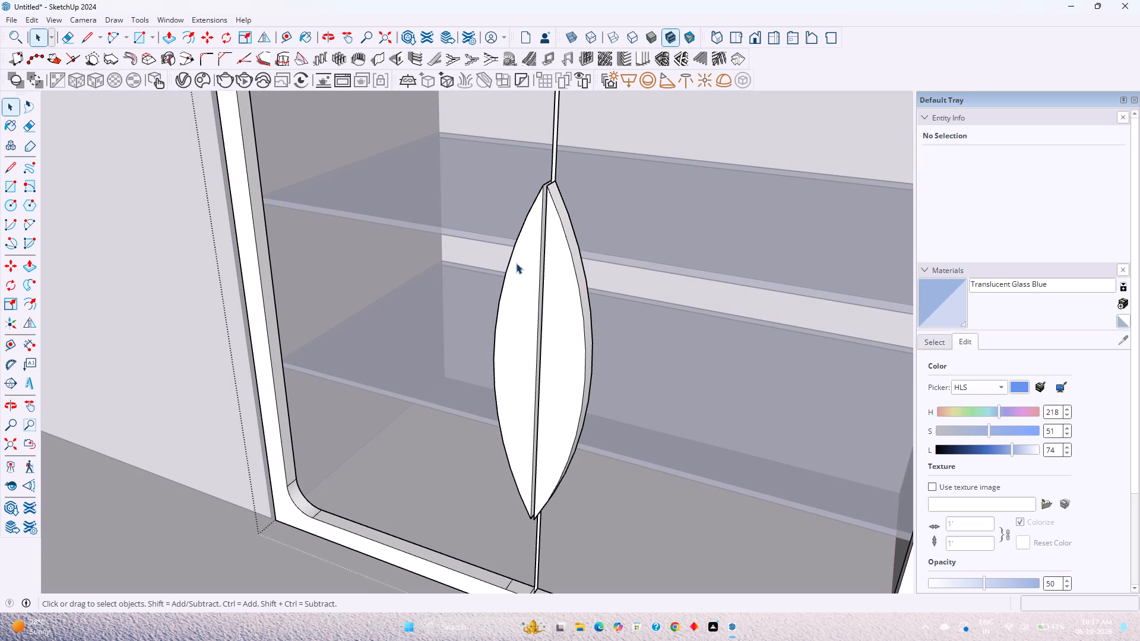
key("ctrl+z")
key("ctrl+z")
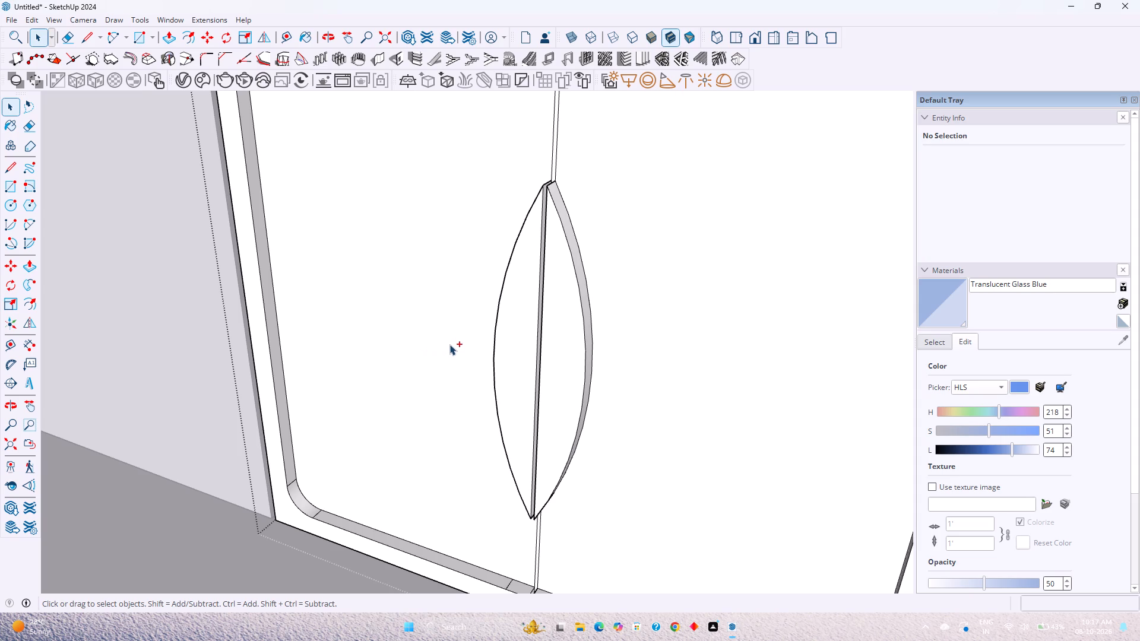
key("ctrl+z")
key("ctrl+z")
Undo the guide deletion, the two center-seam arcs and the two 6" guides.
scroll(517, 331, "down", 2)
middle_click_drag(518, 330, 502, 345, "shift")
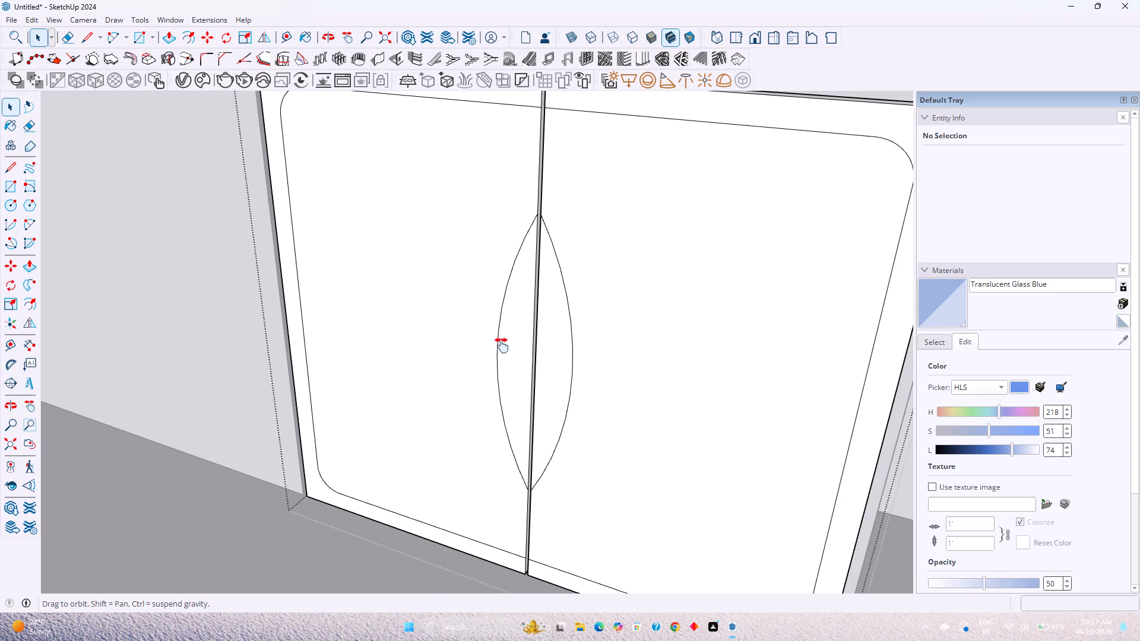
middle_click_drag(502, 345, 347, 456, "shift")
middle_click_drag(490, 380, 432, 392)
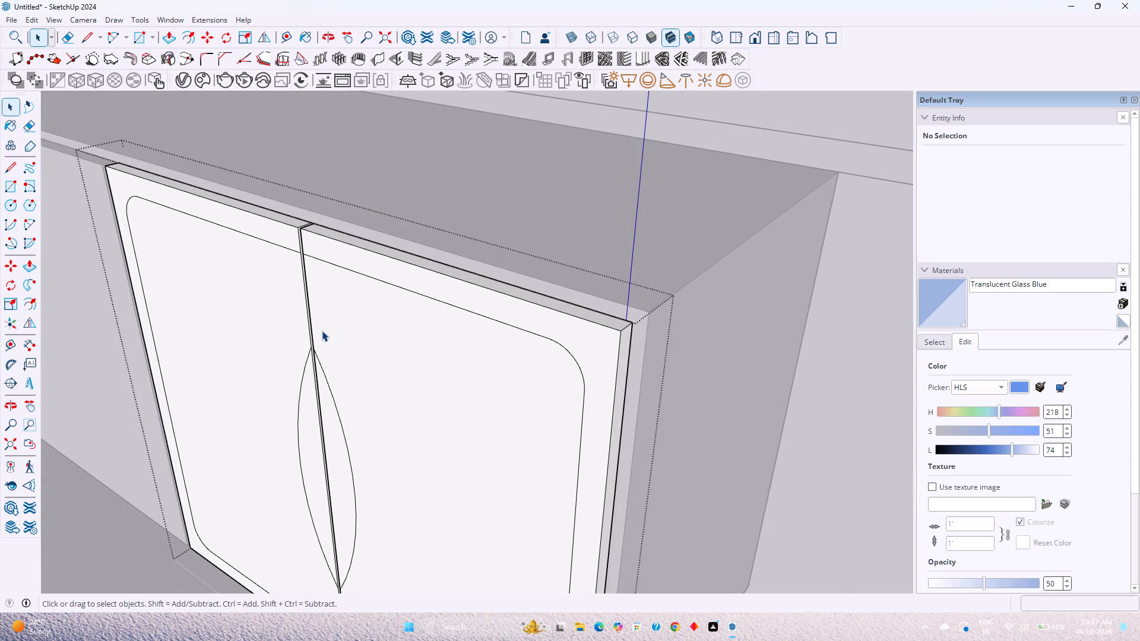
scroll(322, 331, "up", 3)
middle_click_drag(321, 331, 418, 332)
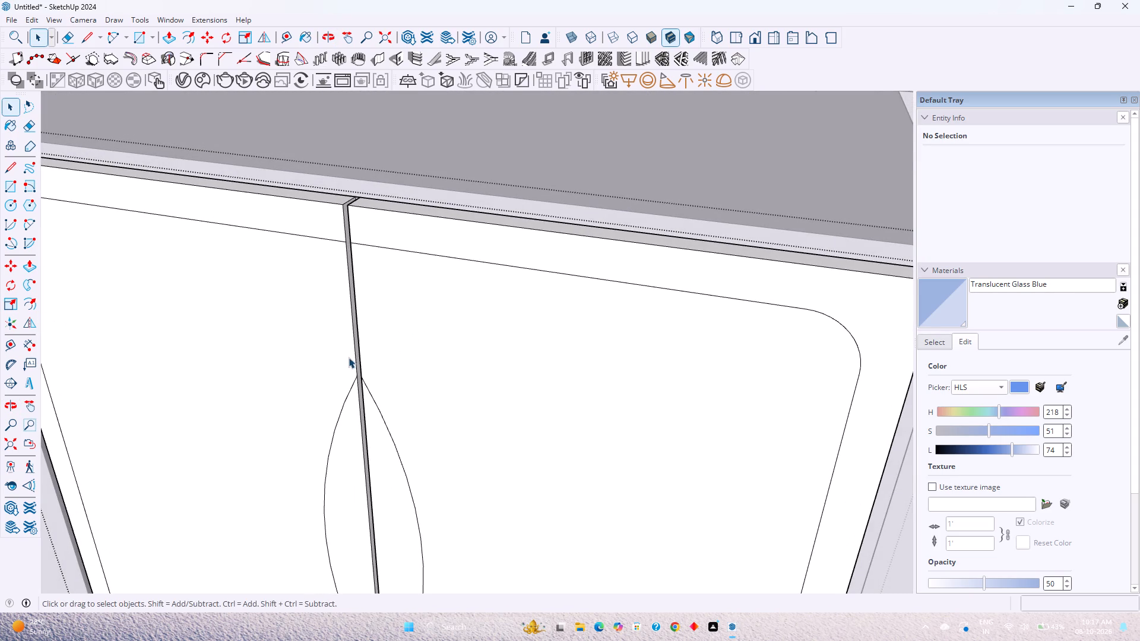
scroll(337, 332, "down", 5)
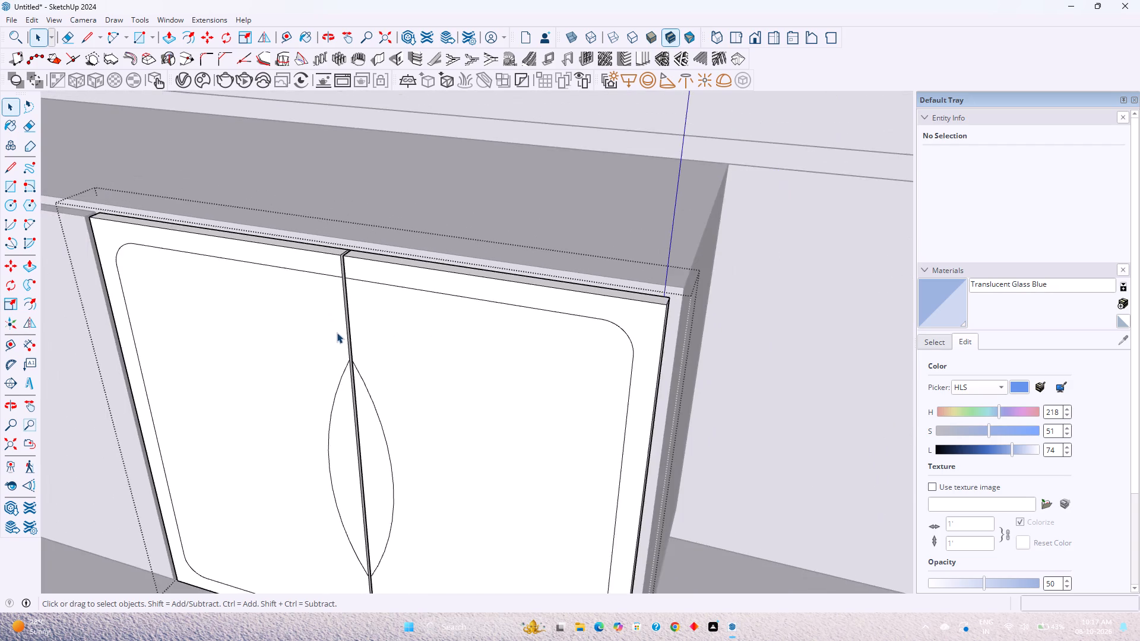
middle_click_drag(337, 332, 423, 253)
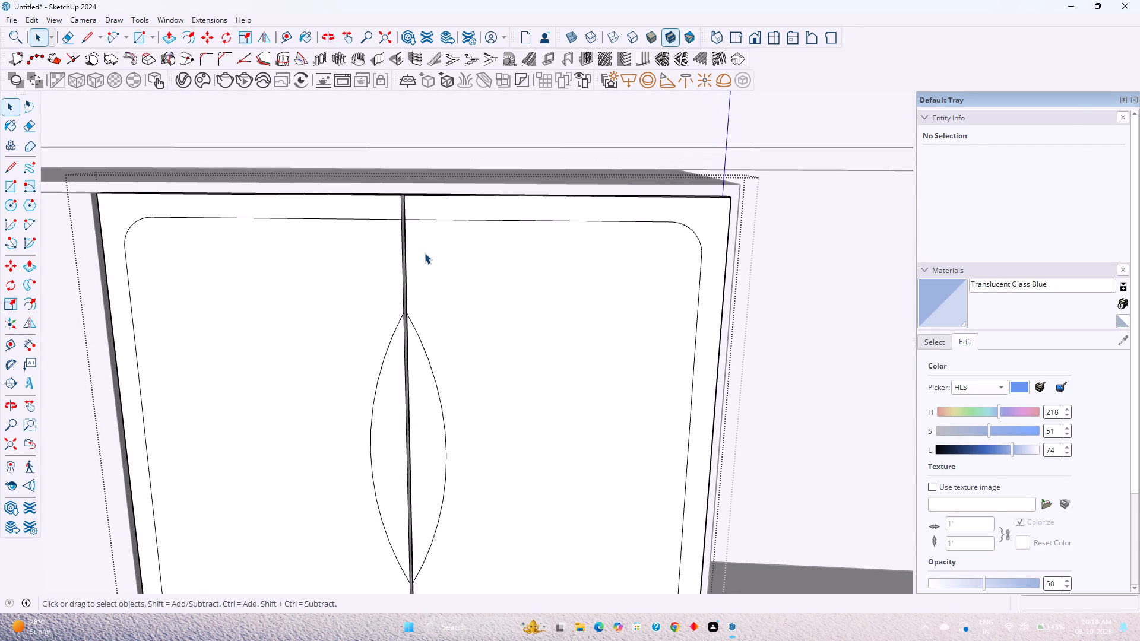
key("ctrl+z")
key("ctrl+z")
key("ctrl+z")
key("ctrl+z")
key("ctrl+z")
Undo the corner rounding so the doors' shared inset outline is back to a square-cornered rectangle.
key("ctrl+z")
key("ctrl+z")
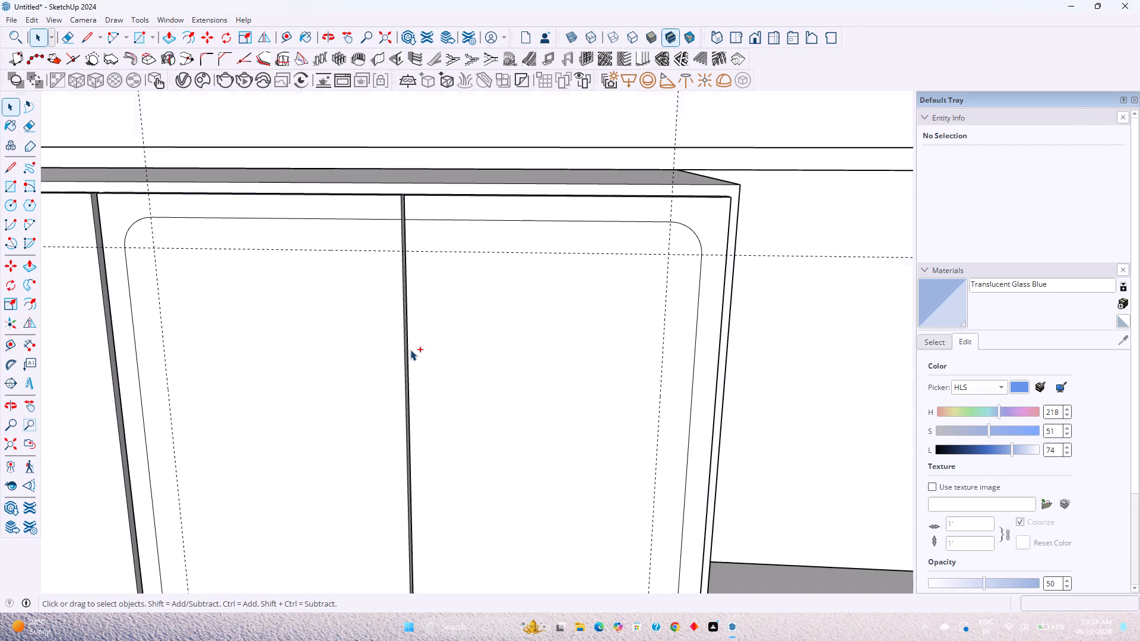
key("ctrl+z")
key("ctrl+z")
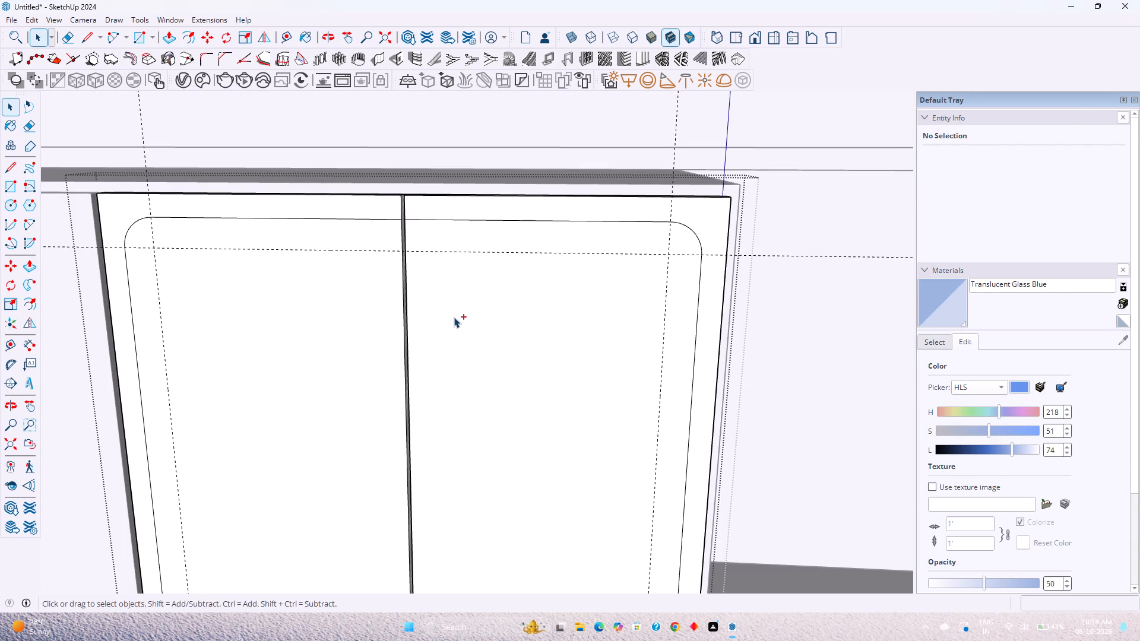
key("ctrl+z")
key("ctrl+z")
key("ctrl+z")
key("ctrl+z")
key("ctrl+z")
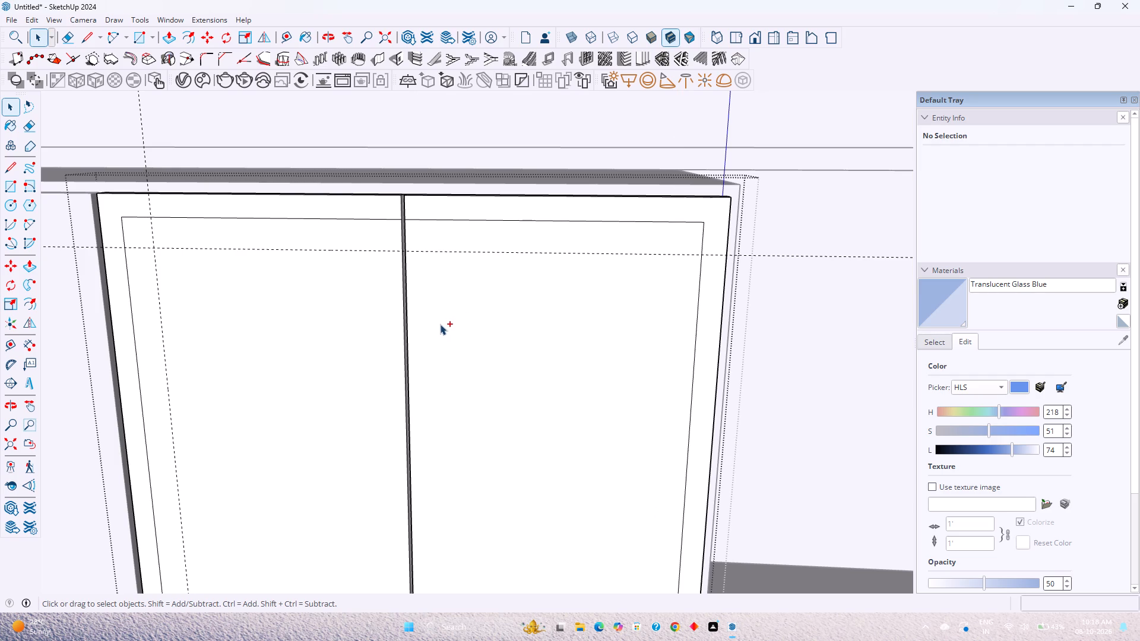
Undo the edits to the shared inset outline until each door has its own separate rectangular inset outline.
key("ctrl+z")
key("ctrl+z")
key("ctrl+z")
key("ctrl+z")
key("ctrl+z")
key("ctrl+z")
key("ctrl+z")
key("ctrl+z")
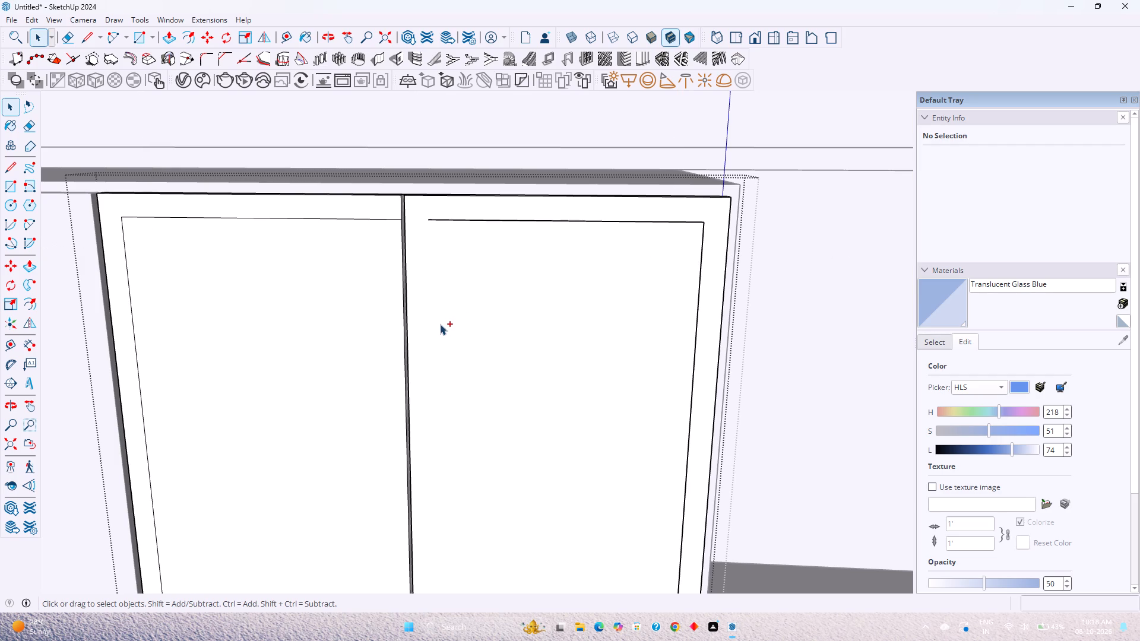
key("ctrl+z")
key("ctrl+z")
key("ctrl+z")
key("ctrl+z")
Place horizontal guides 5" below the top edge and 5" above the bottom edge of the left door's inset outline.
scroll(440, 324, "down", 2)
middle_click_drag(440, 324, 406, 295)
scroll(406, 295, "down", 3)
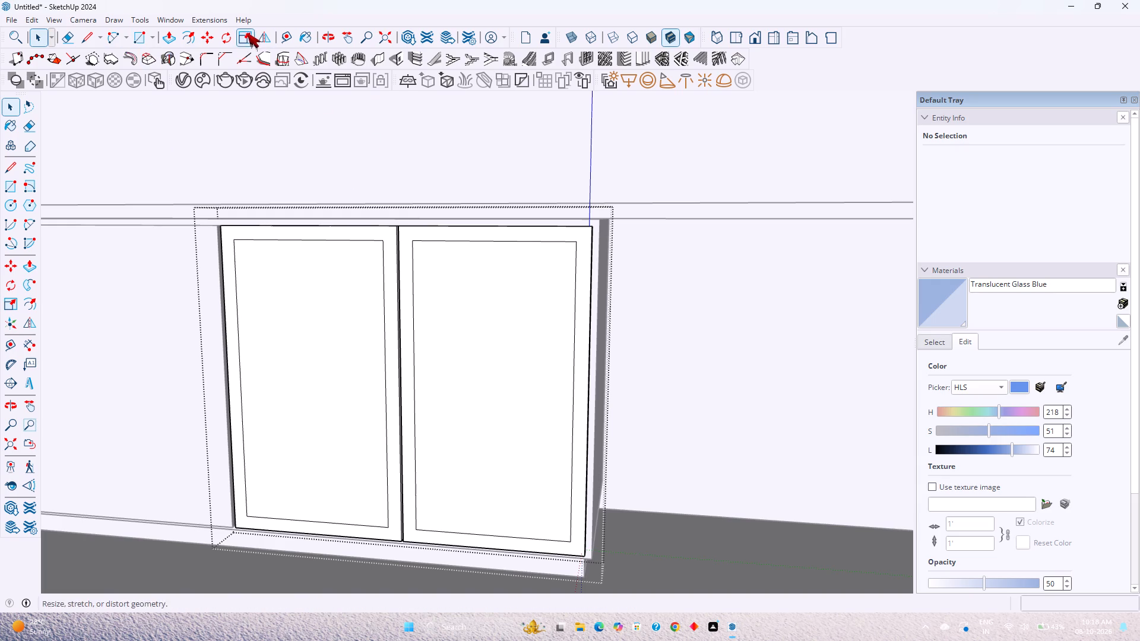
left_click(284, 31)
left_click(363, 240)
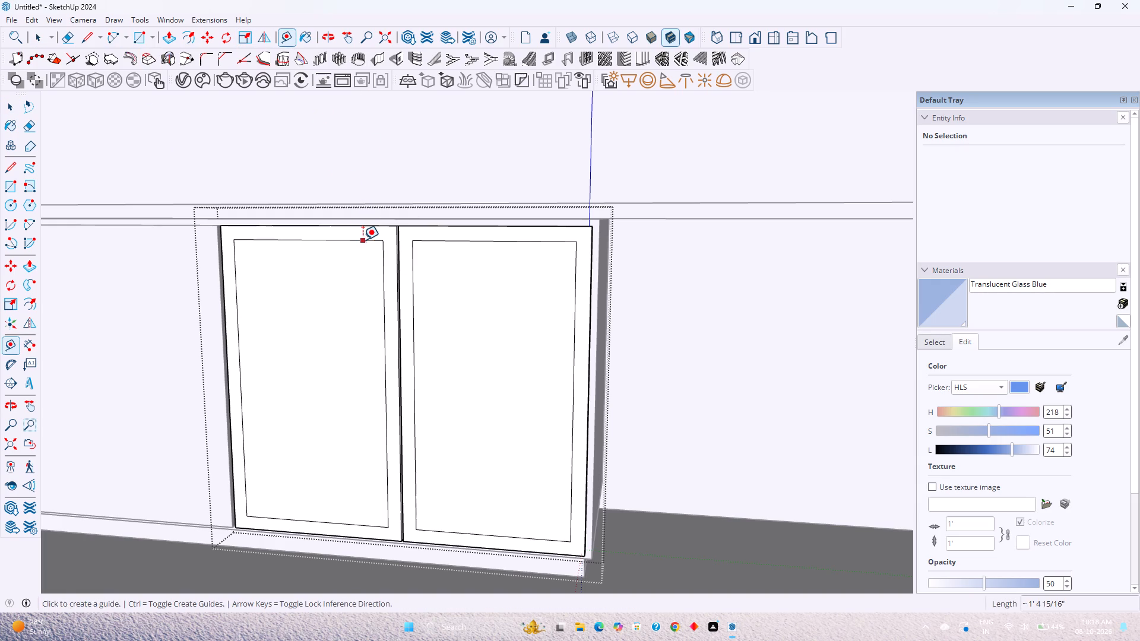
key("5")
key("Return")
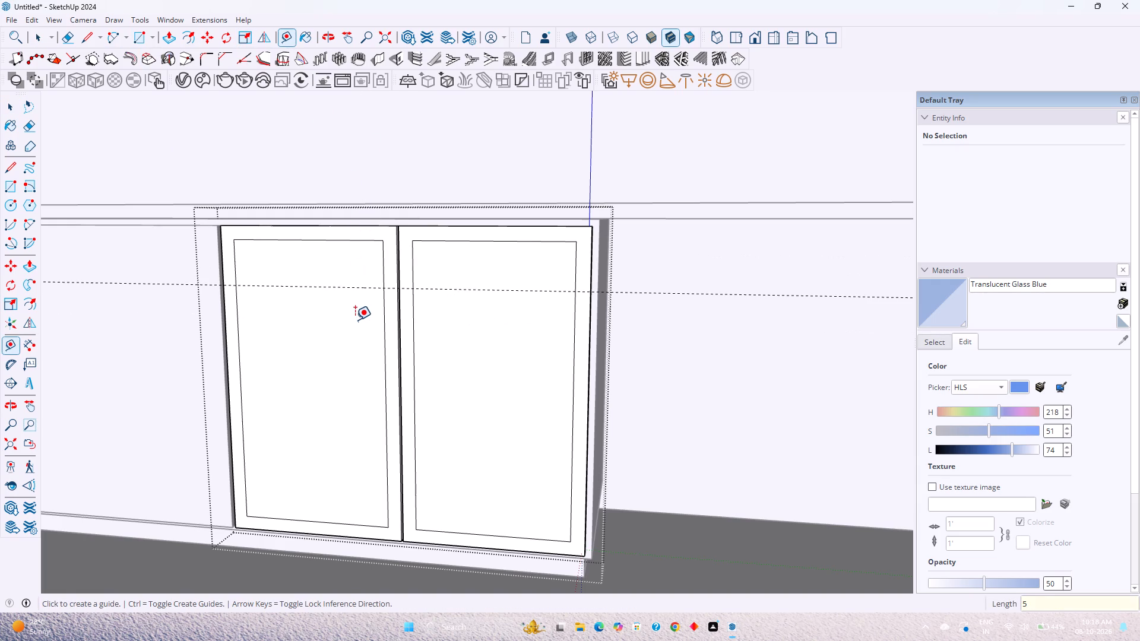
left_click(354, 526)
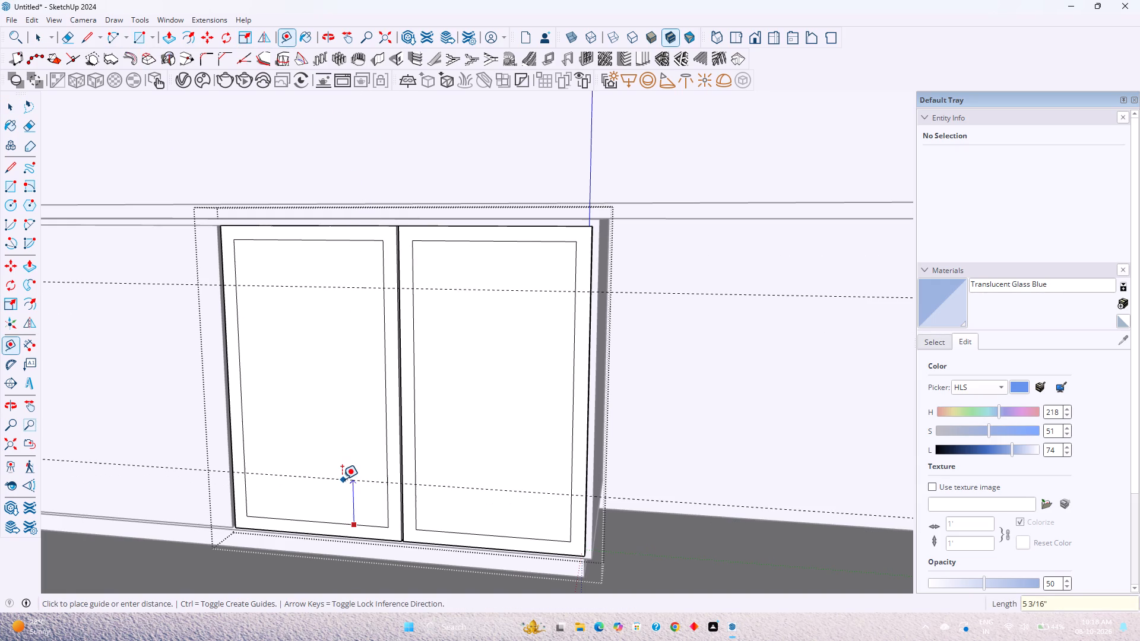
key("5")
key("Return")
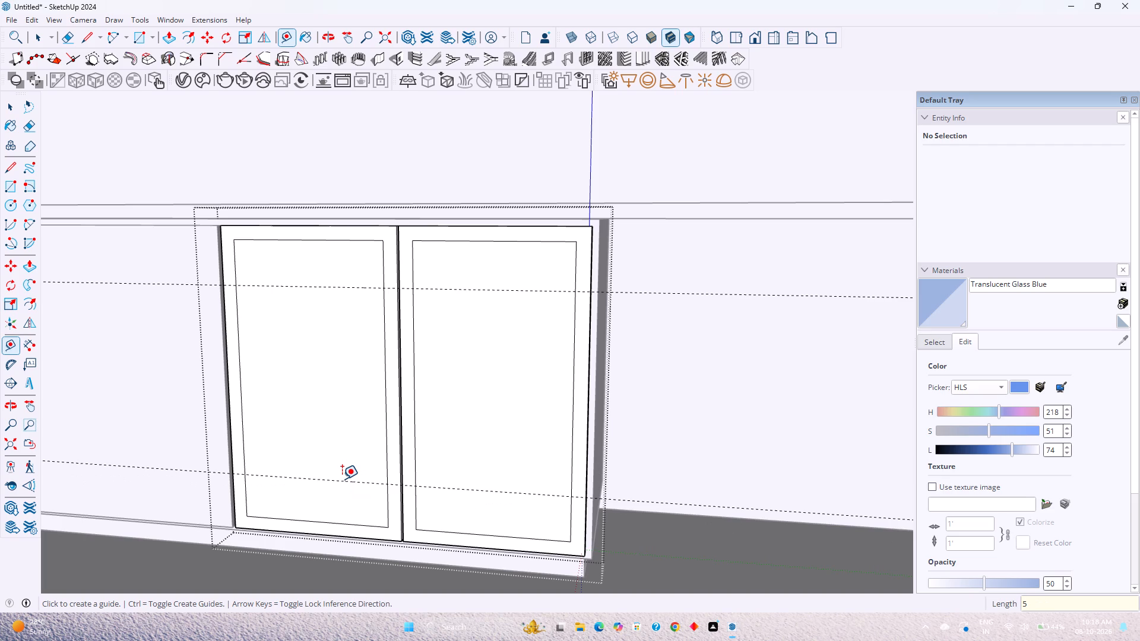
Draw a 2-point arc on the left door's center-seam edge between the two guides, with a 2 1/2" bulge.
left_click(104, 40)
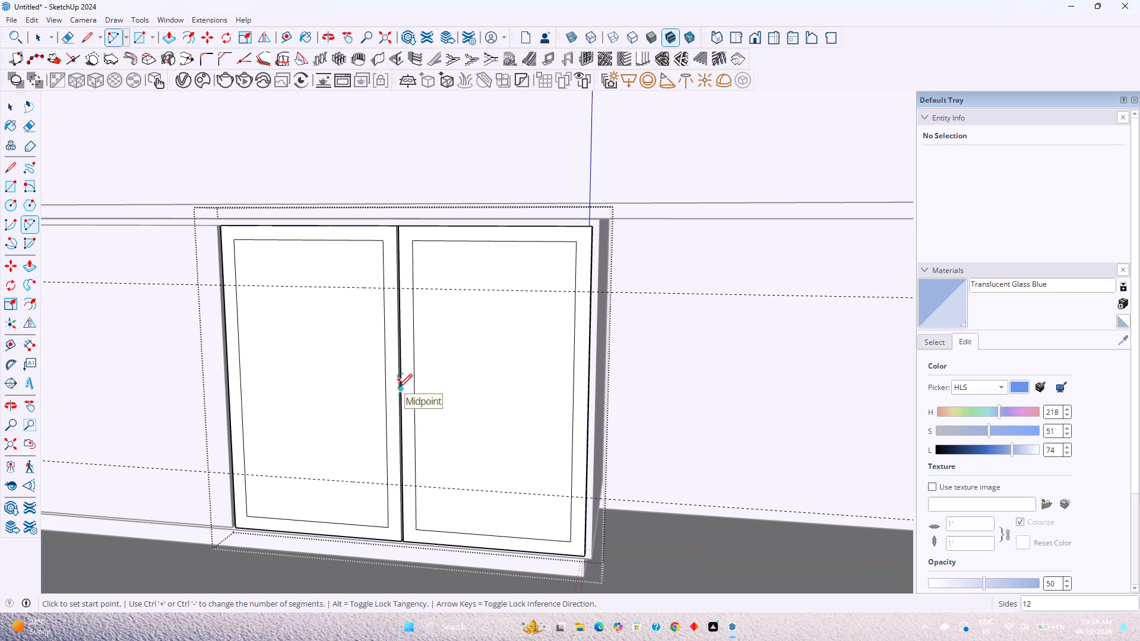
left_click(395, 287)
scroll(397, 487, "up", 4)
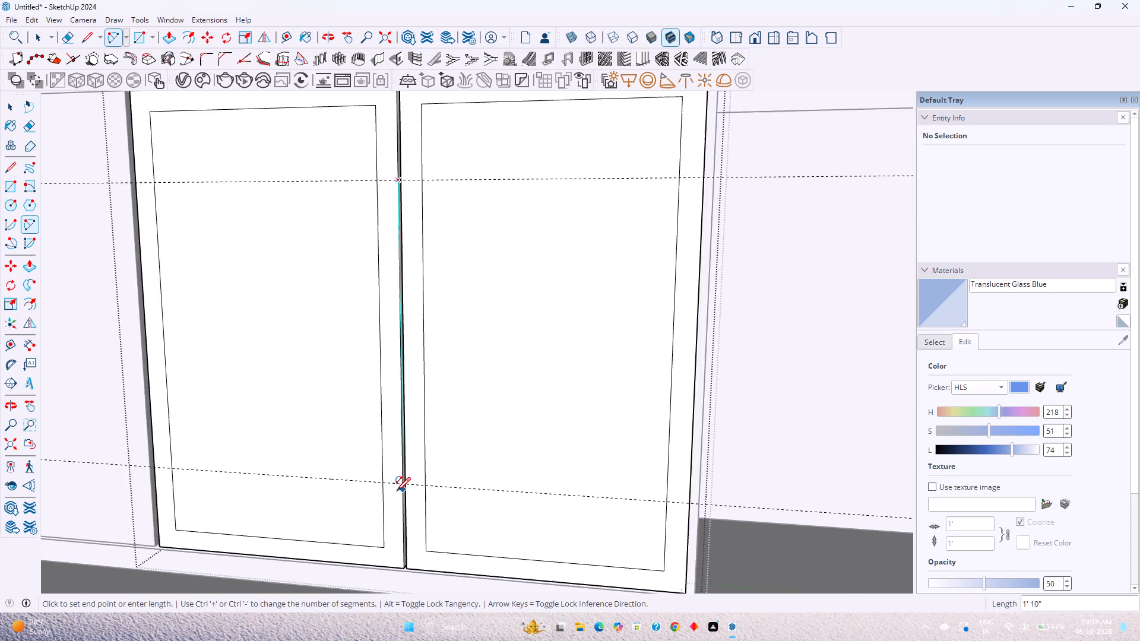
scroll(397, 491, "up", 4)
left_click(406, 480)
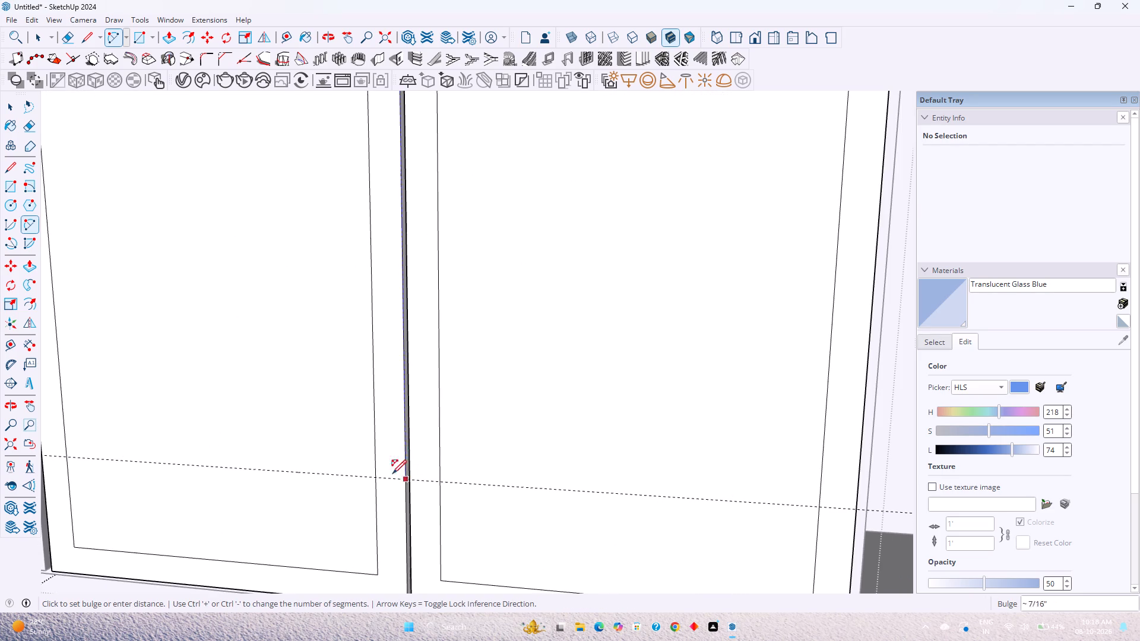
scroll(343, 444, "down", 3)
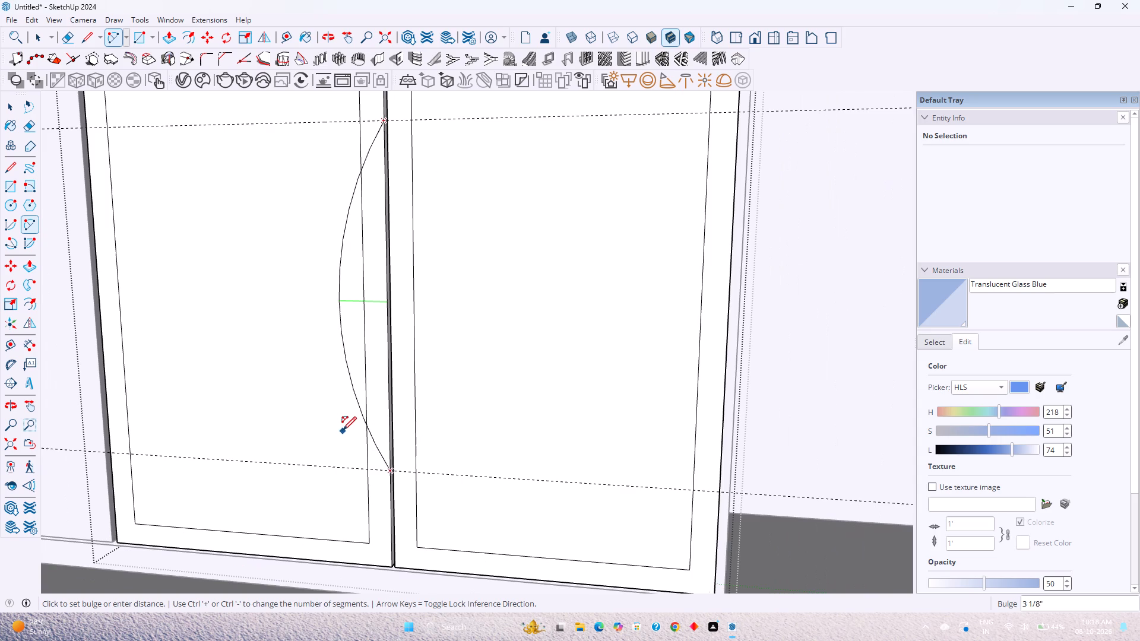
key("2")
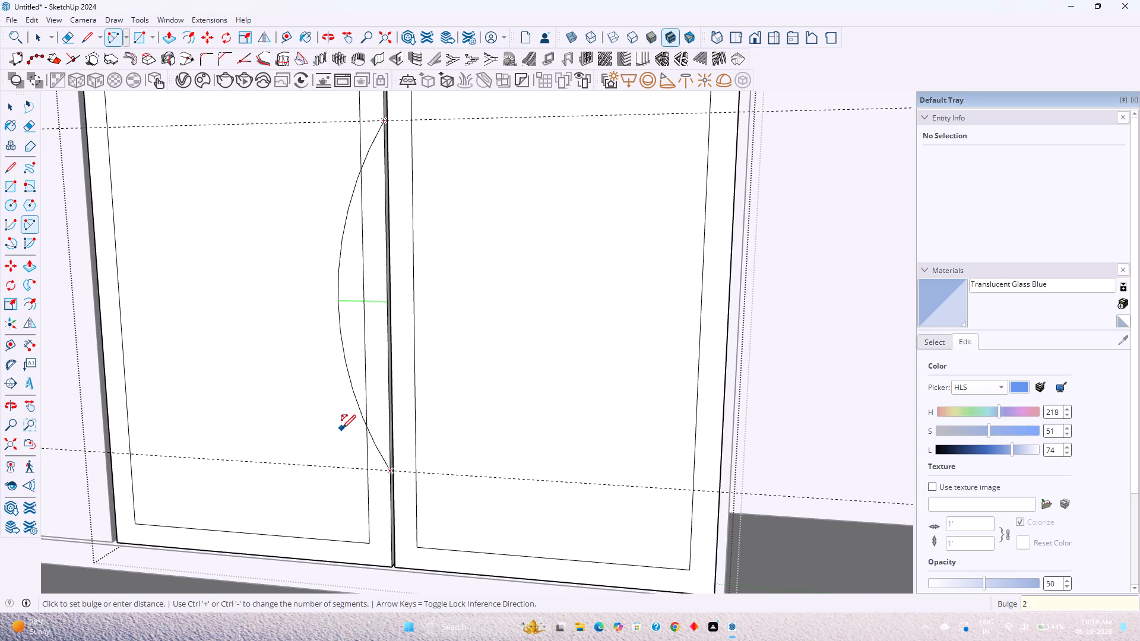
key("space")
type("1/2")
key("Return")
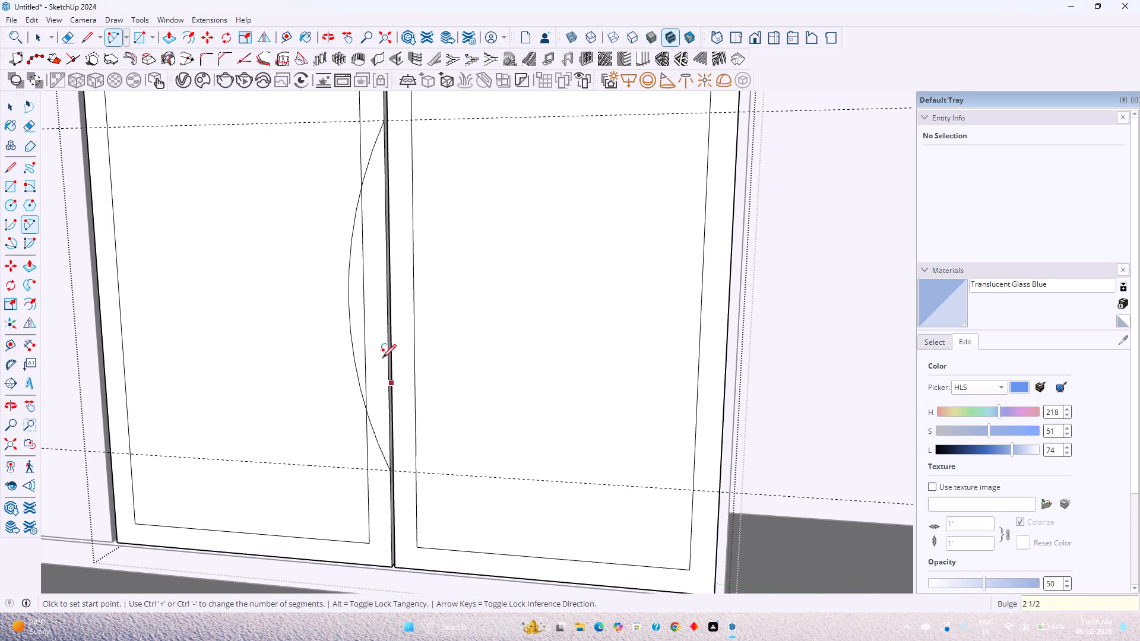
Draw a mirrored 2-point arc on the right door's center-seam edge between the guides, with a 2 1/2" bulge.
left_click(389, 122)
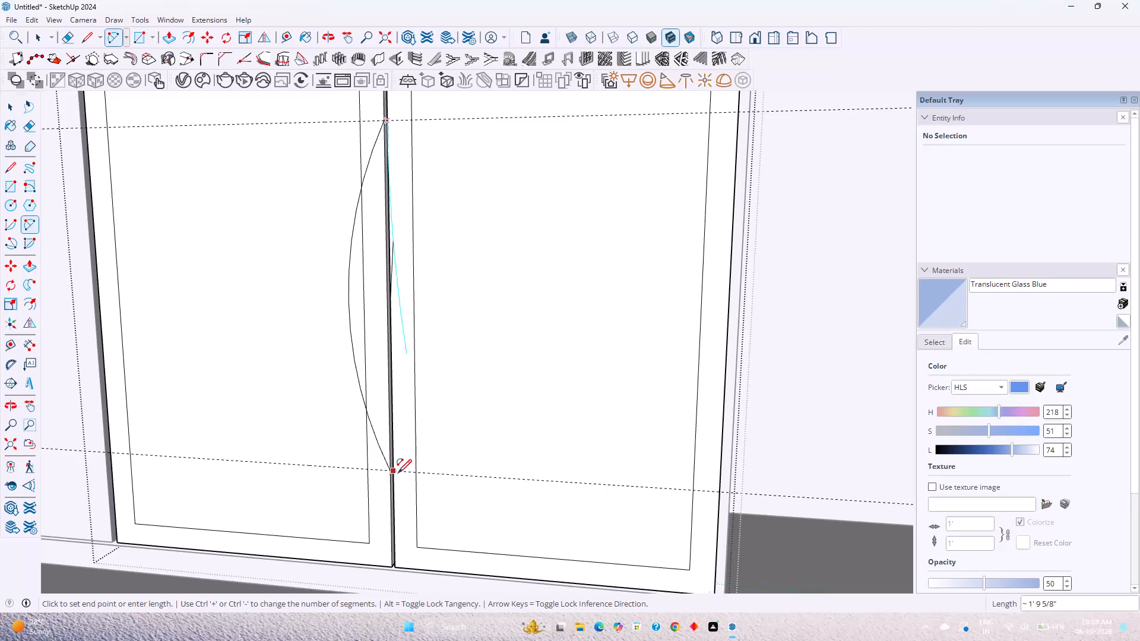
scroll(398, 474, "up", 7)
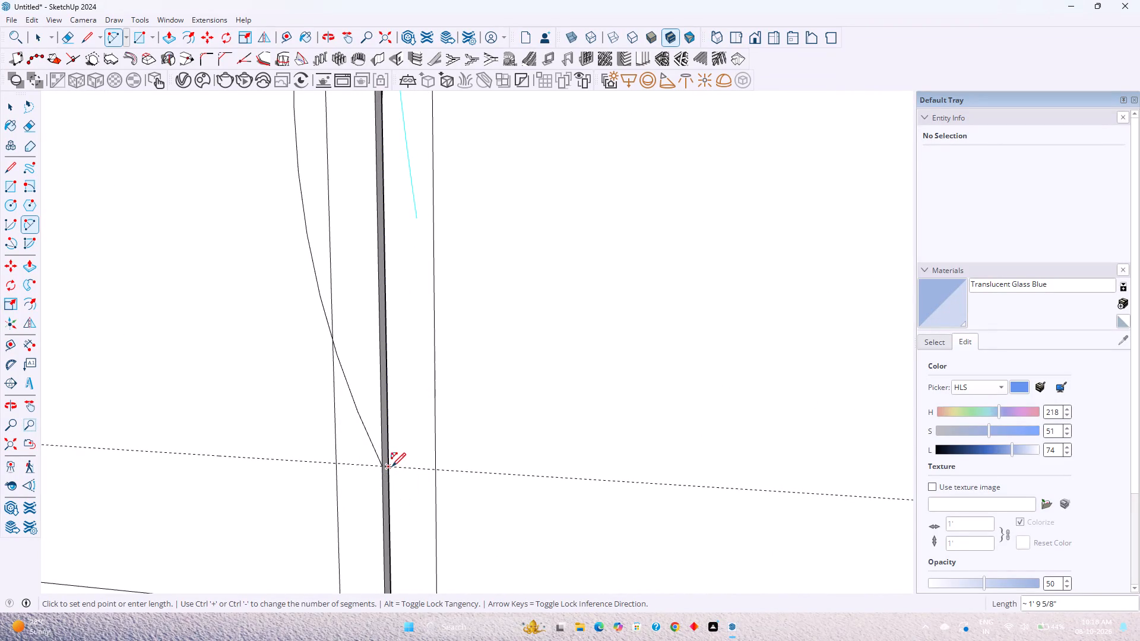
left_click(392, 467)
type("2 2")
key("BackSpace")
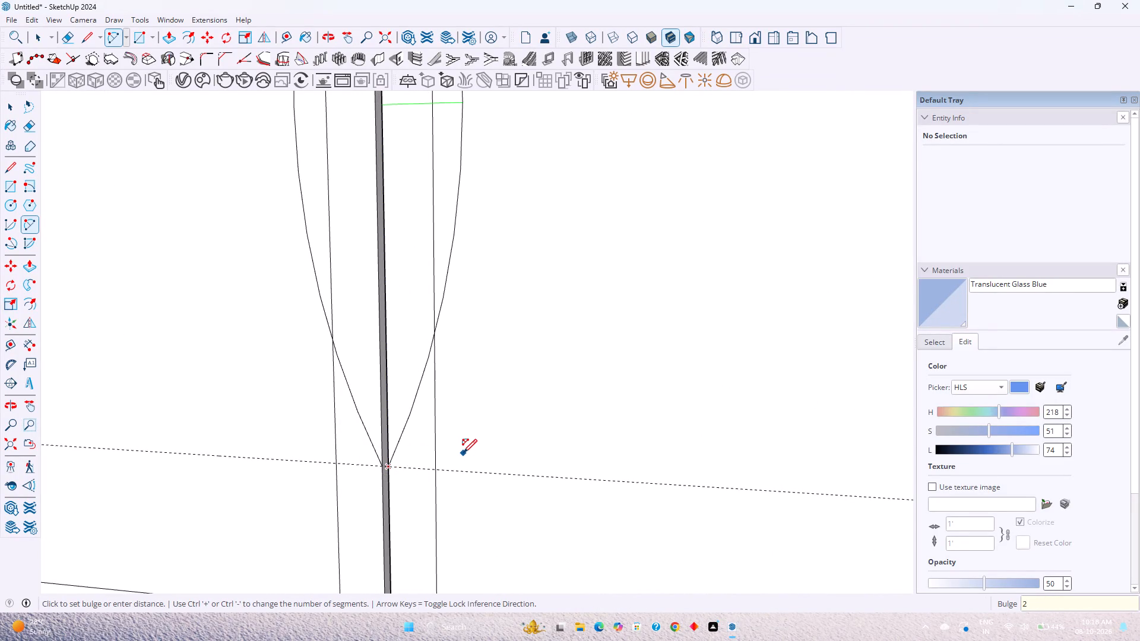
key("1")
type("/2")
key("Return")
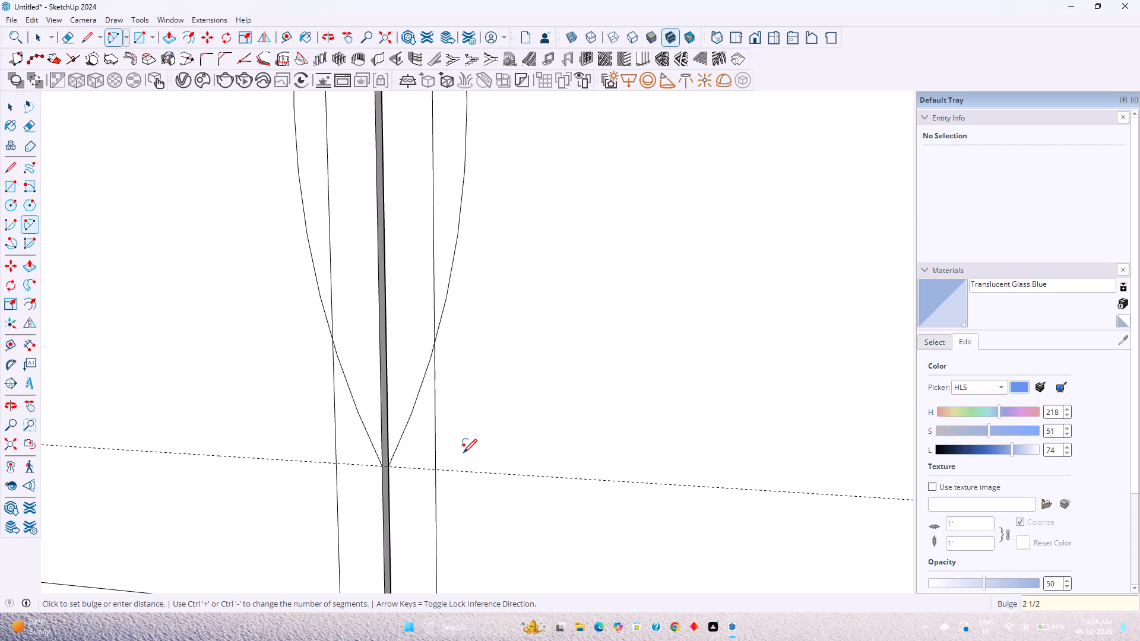
scroll(467, 463, "down", 5)
key("space")
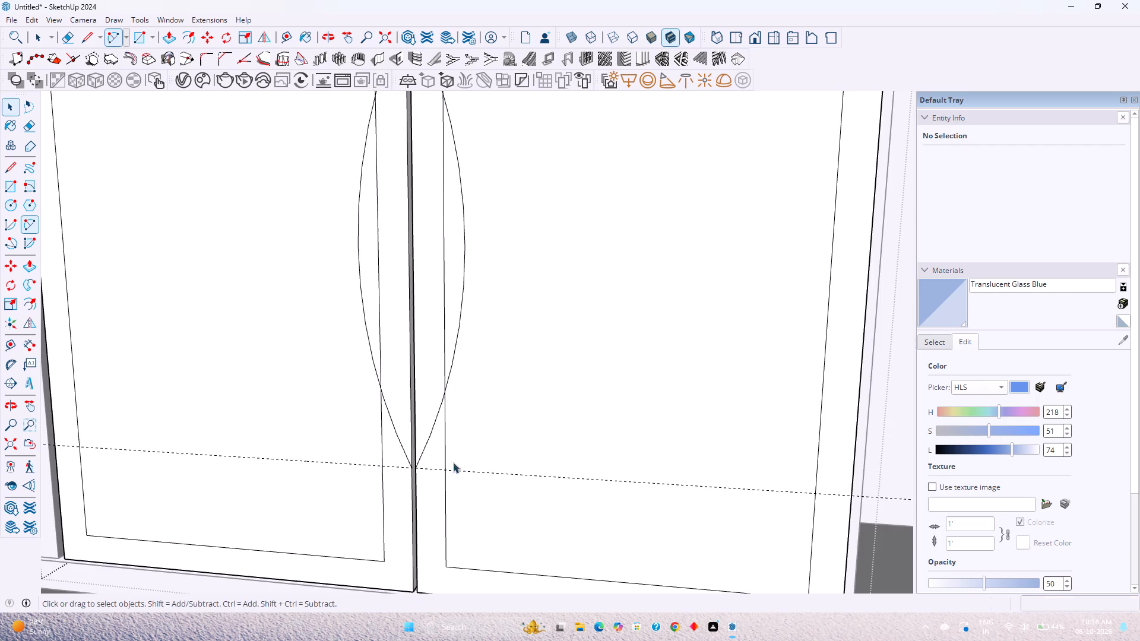
Delete the inner vertical inset edge portions that lie inside the arcs on both doors.
left_click(443, 326)
key("Delete")
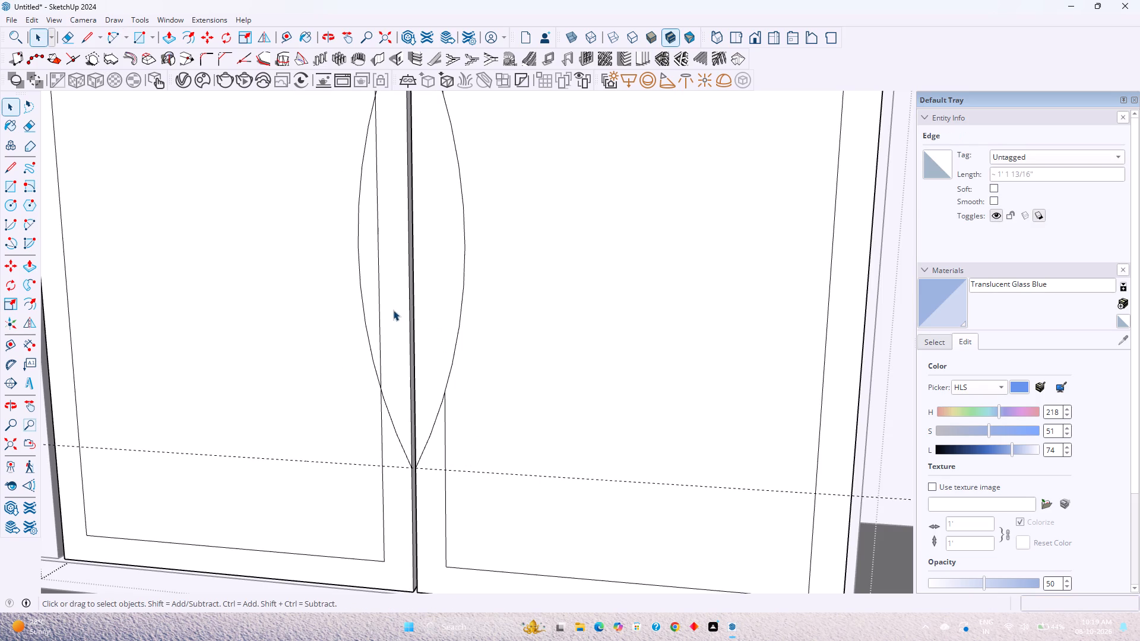
left_click(380, 312)
key("Delete")
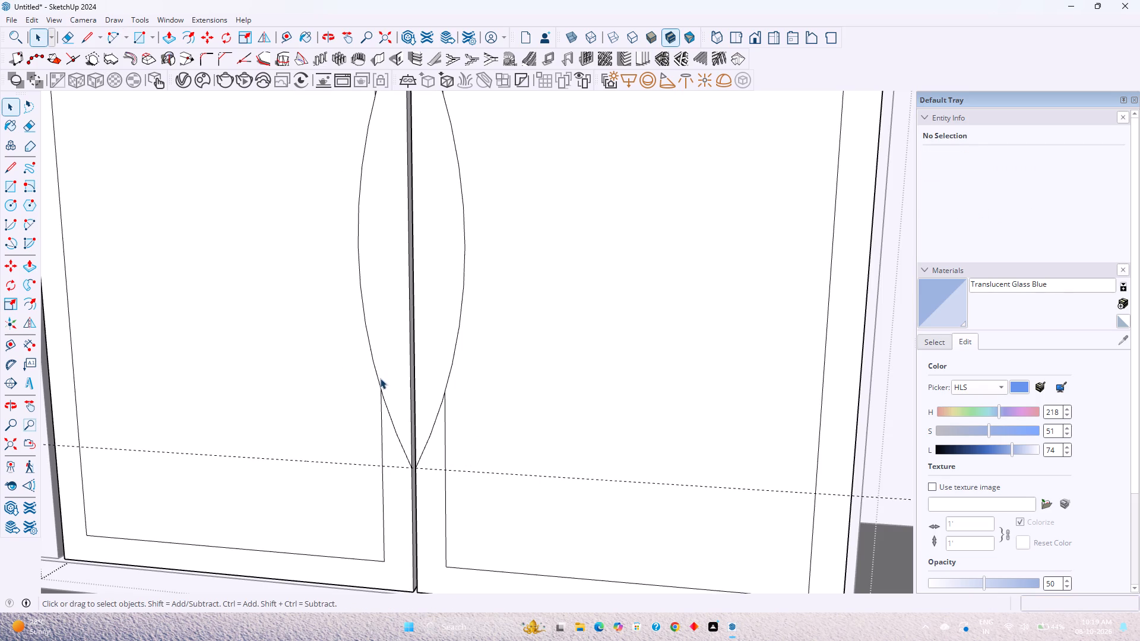
Set the long middle arc sections on the left and right doors to 20 segments each.
left_click(378, 376)
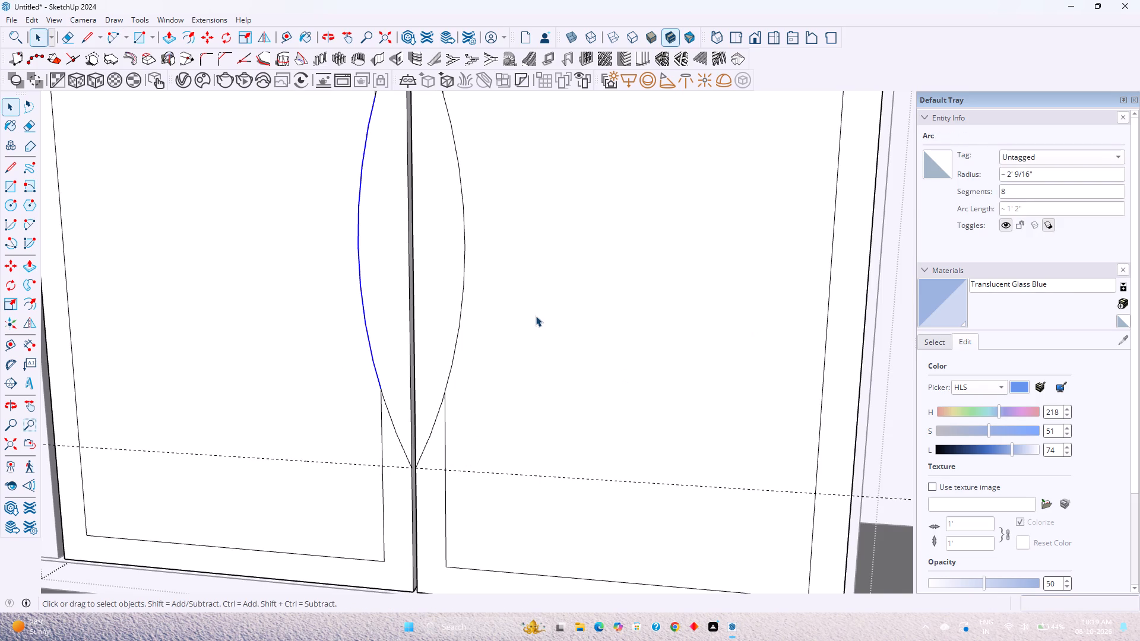
scroll(534, 316, "up", 5)
scroll(534, 316, "down", 5)
scroll(534, 316, "up", 1)
scroll(534, 316, "down", 5)
middle_click_drag(534, 316, 504, 484, "shift")
scroll(479, 436, "down", 2)
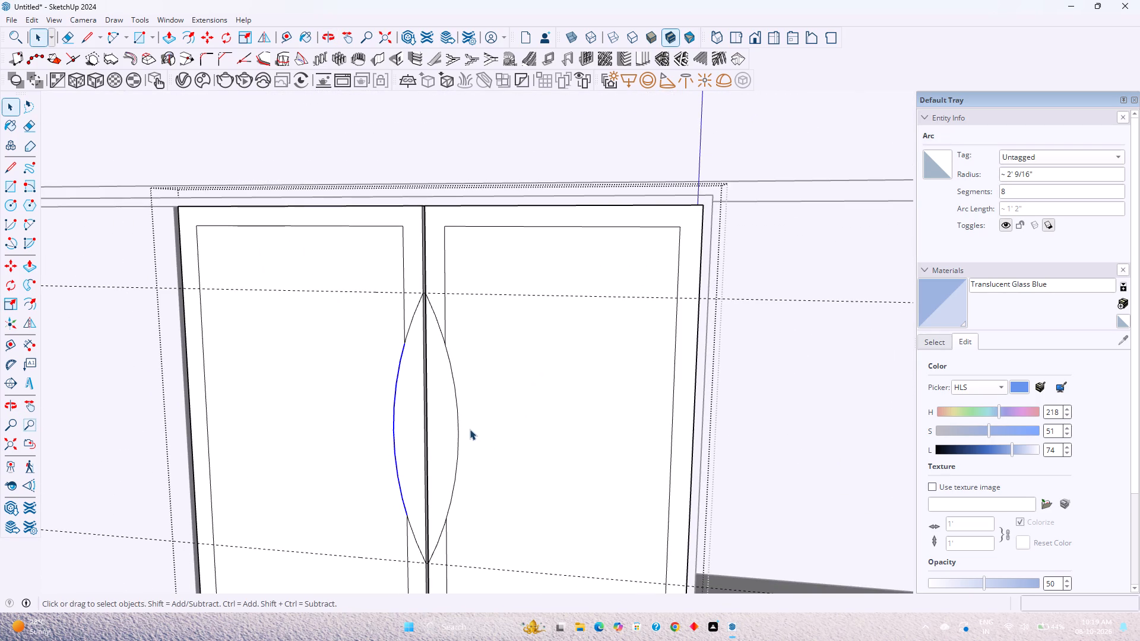
double_click(1036, 195)
type("20")
key("Return")
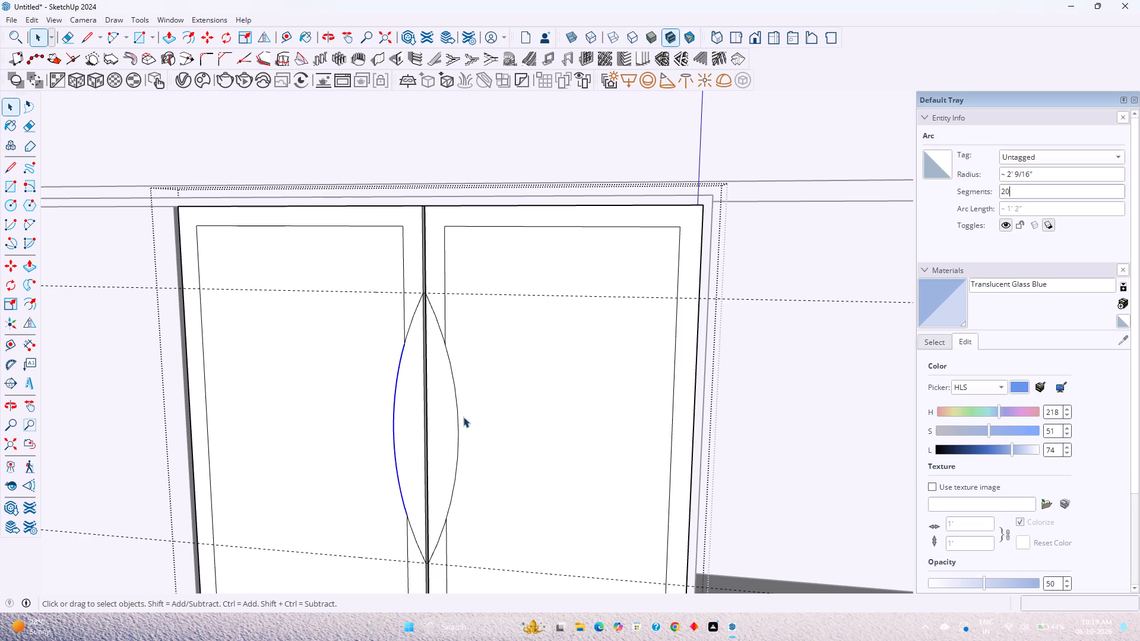
left_click(457, 420)
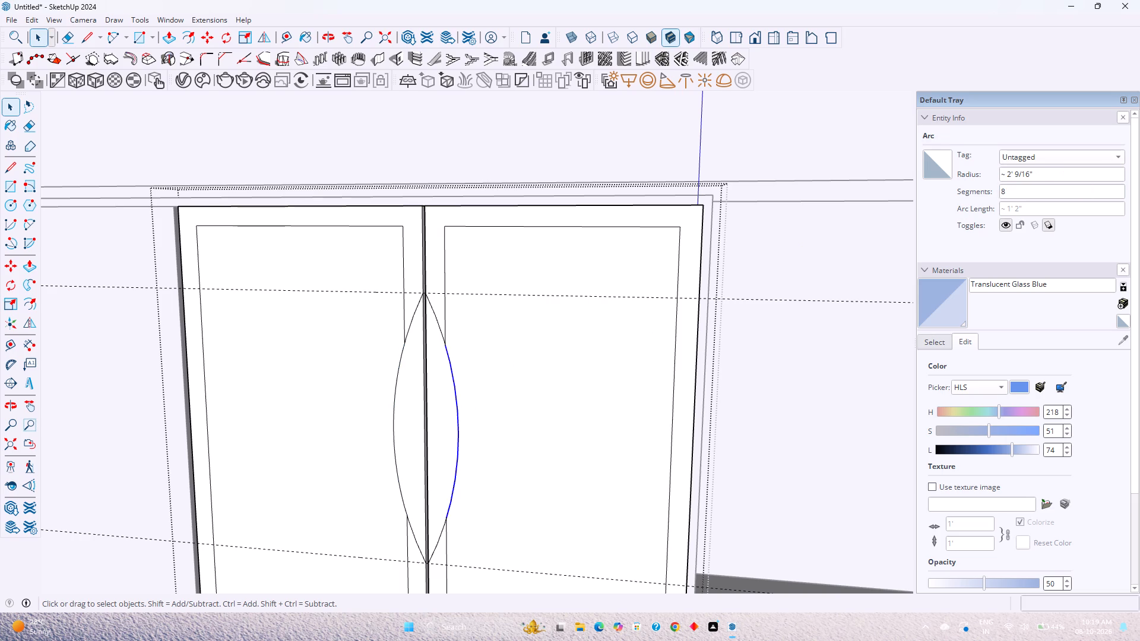
double_click(1062, 193)
type("20")
key("Return")
Set the short upper arc sections on both doors to 10 segments each.
left_click(412, 318)
left_click(1035, 183)
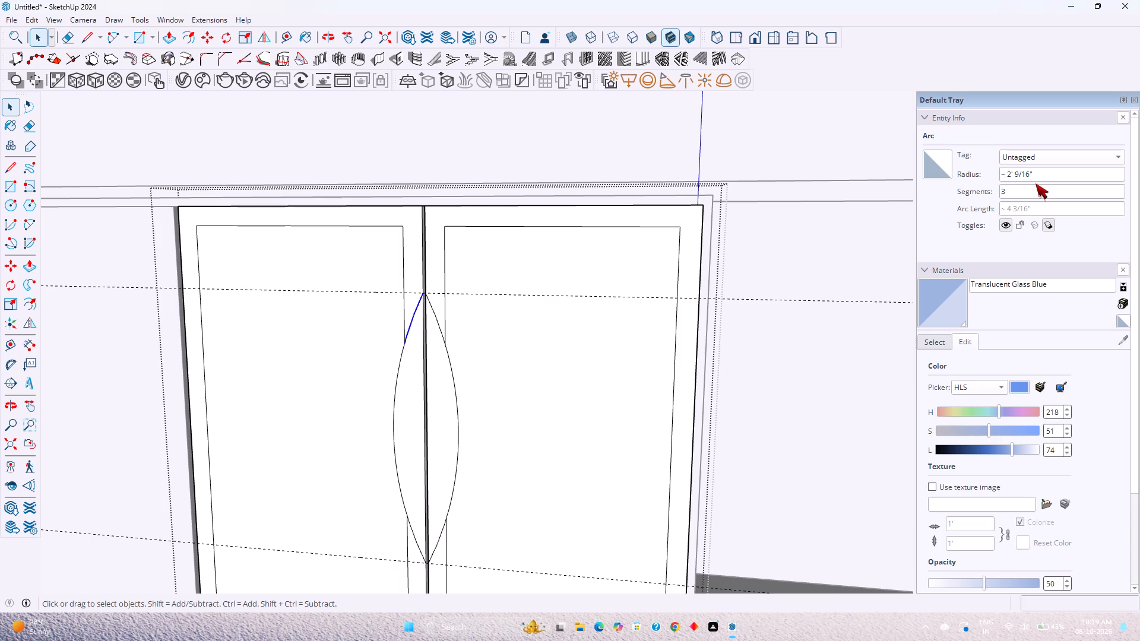
double_click(1037, 188)
type("10")
key("Return")
left_click(433, 316)
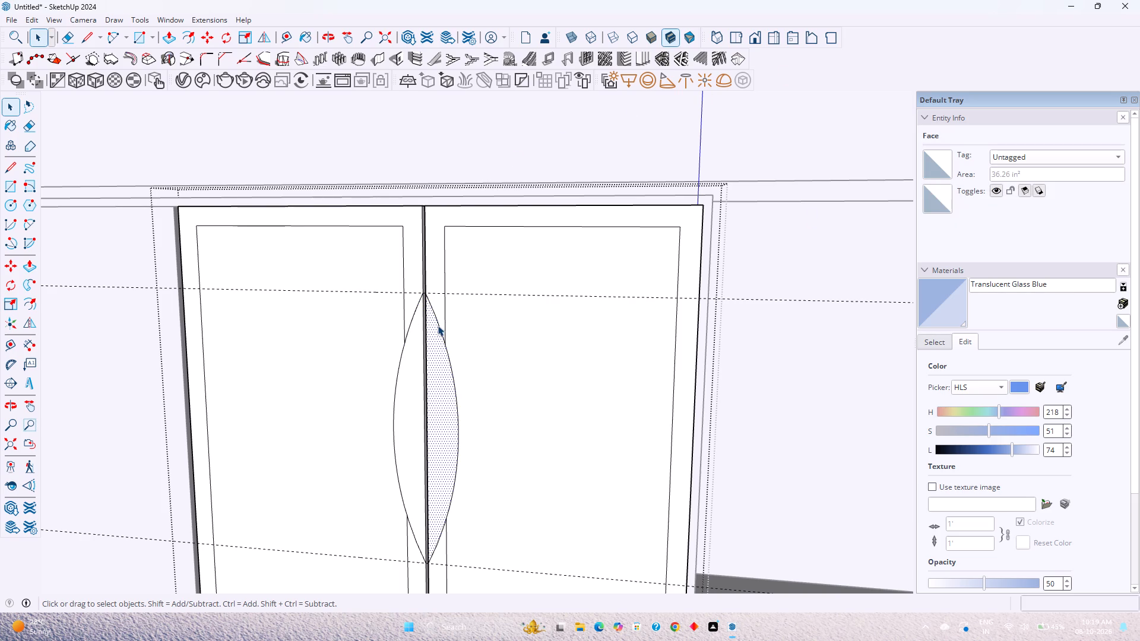
left_click(439, 323)
double_click(1015, 193)
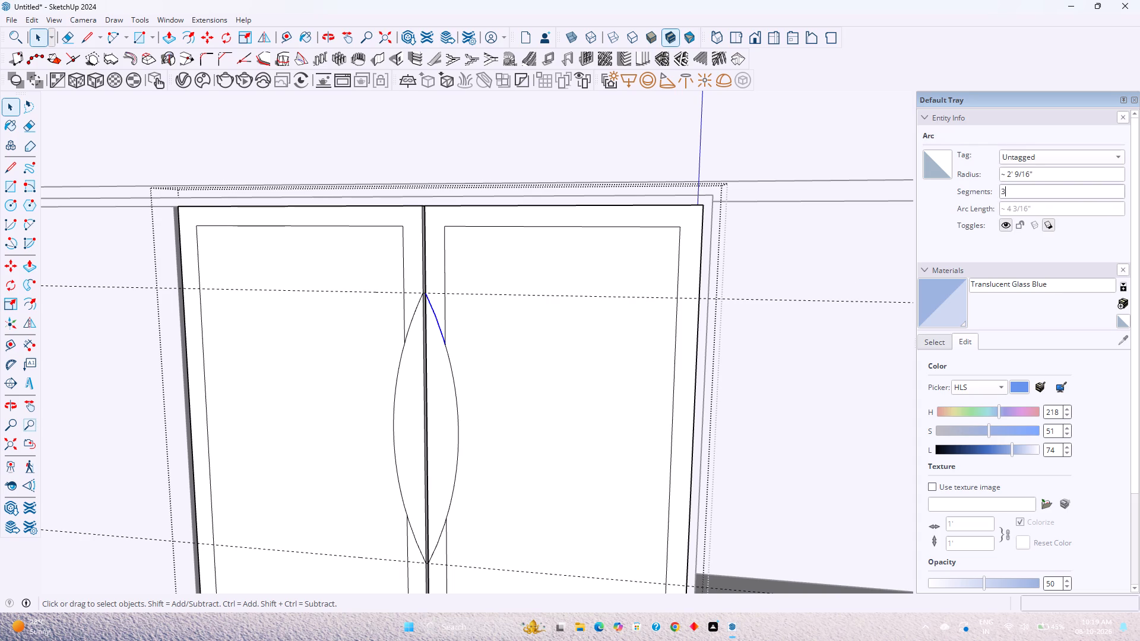
type("10")
key("Return")
Set the short lower arc sections on both doors to 10 segments each.
scroll(331, 352, "down", 3)
left_click(396, 498)
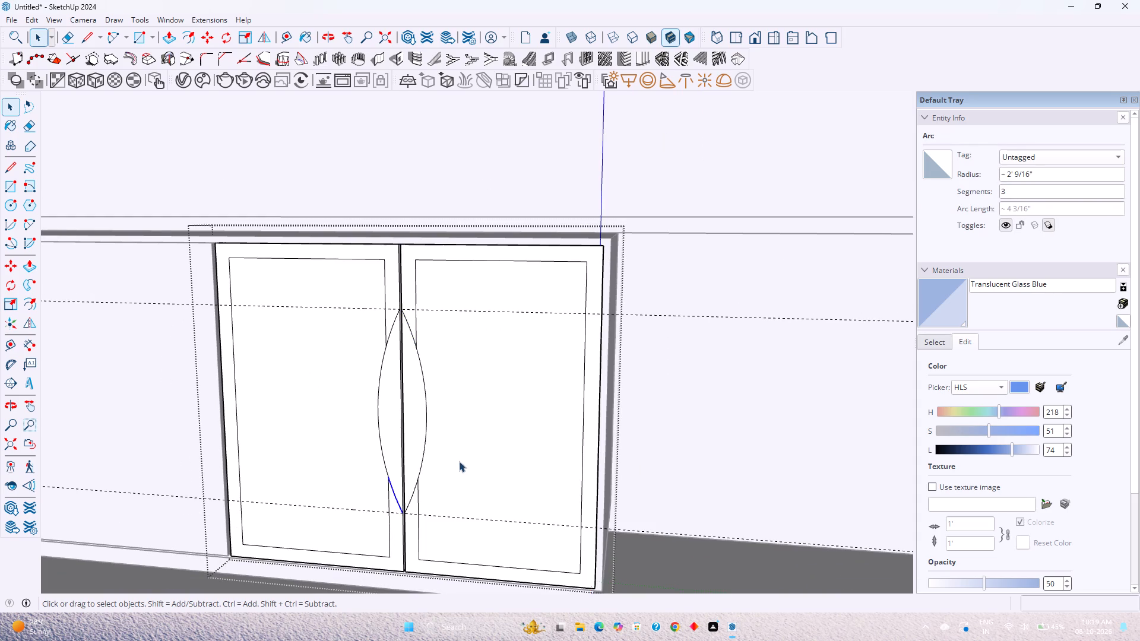
double_click(1024, 190)
type("10")
key("Return")
left_click(413, 496)
double_click(1028, 190)
type("10")
key("Return")
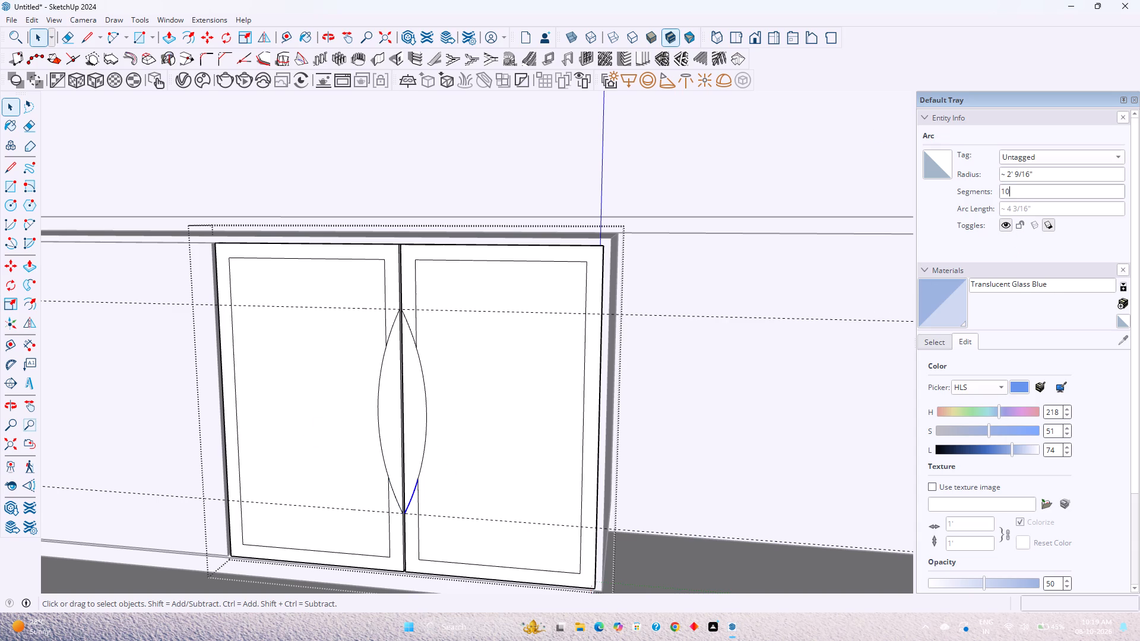
key("Return")
key("space")
Push the inset panel faces of both doors back 1" to cut openings through to the glass shelves.
key("p")
left_click(523, 389)
middle_click_drag(541, 389, 419, 423)
key("p")
left_click(440, 408)
key("1")
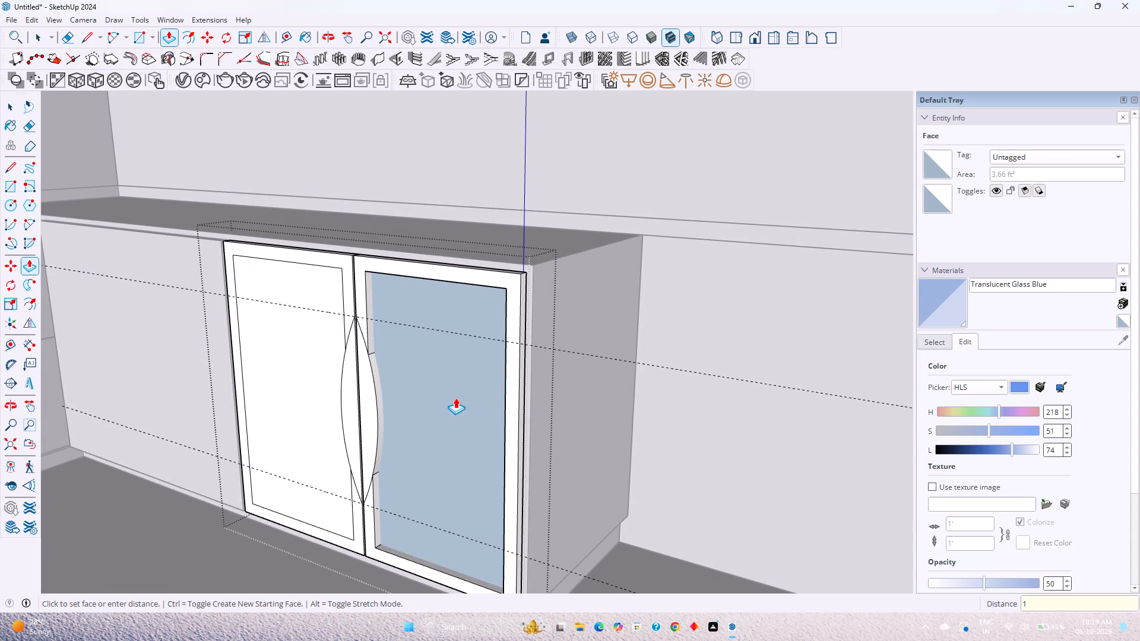
key("Return")
double_click(305, 388)
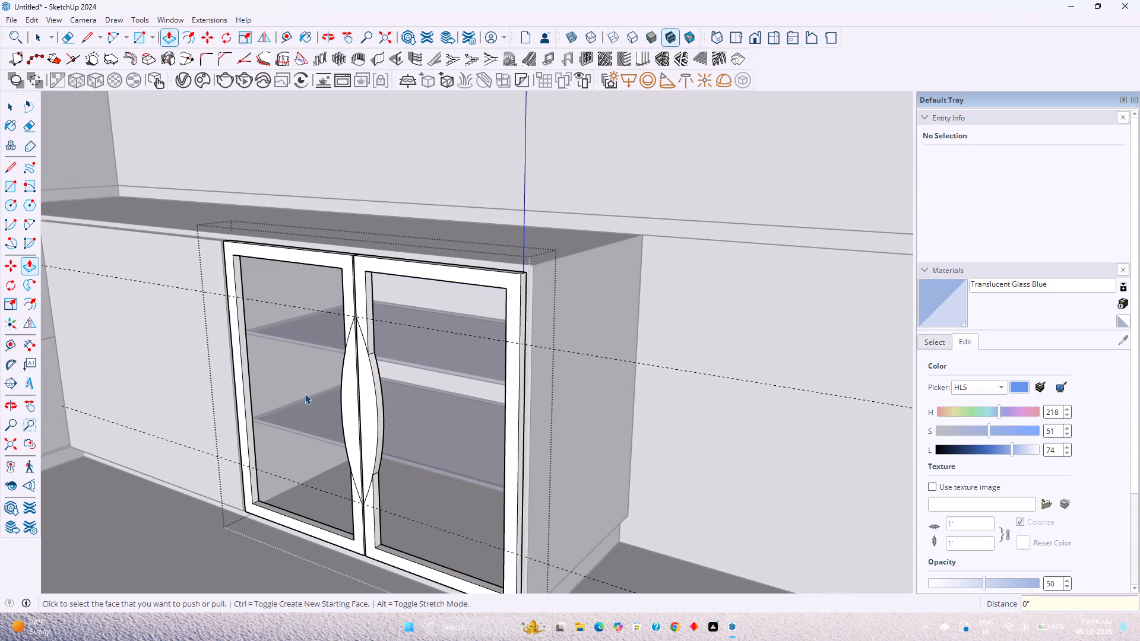
Delete the leftover short lower and upper arc sections on both doors, leaving the curved center handle shape joined to the frames.
key("space")
scroll(375, 504, "up", 7)
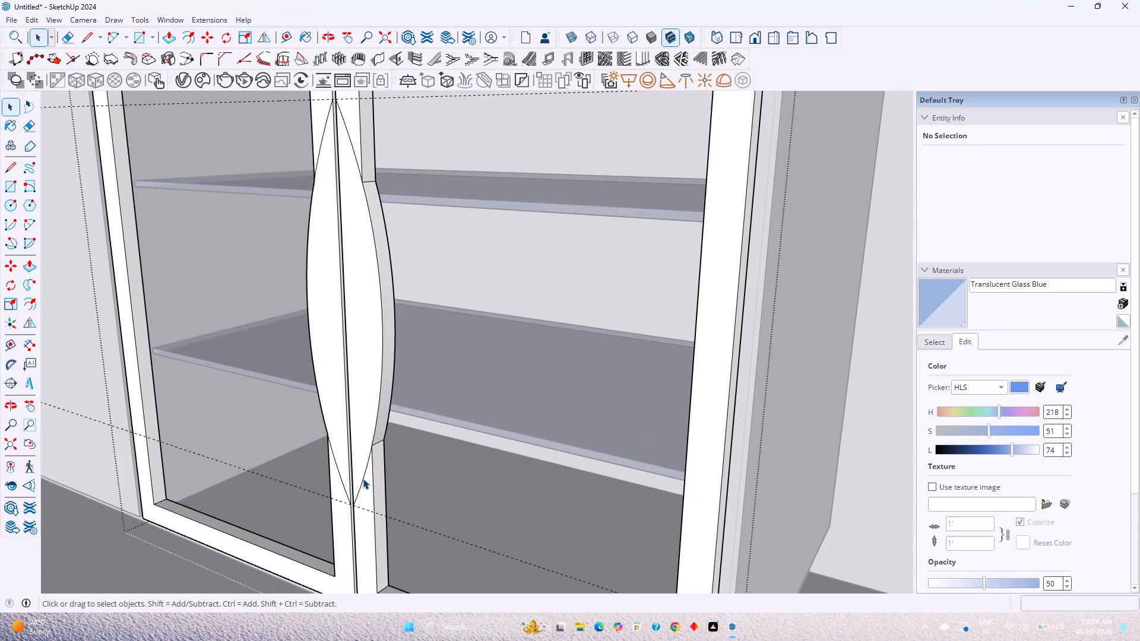
left_click(363, 478)
key("Delete")
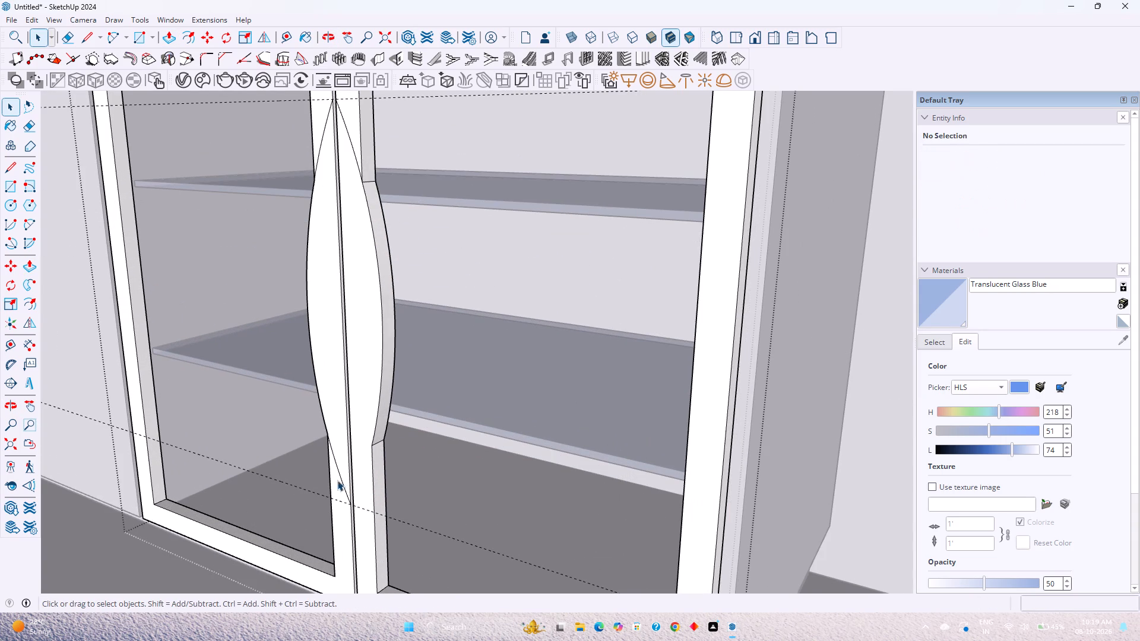
left_click(341, 478)
key("Delete")
scroll(350, 471, "down", 6)
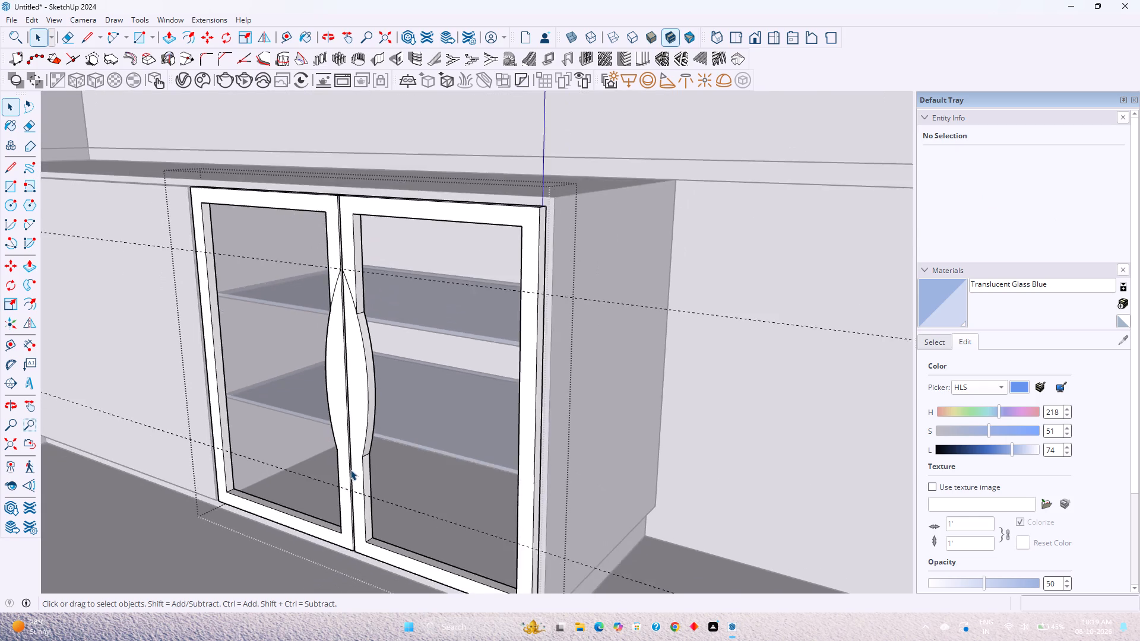
scroll(350, 469, "down", 2)
scroll(353, 342, "up", 4)
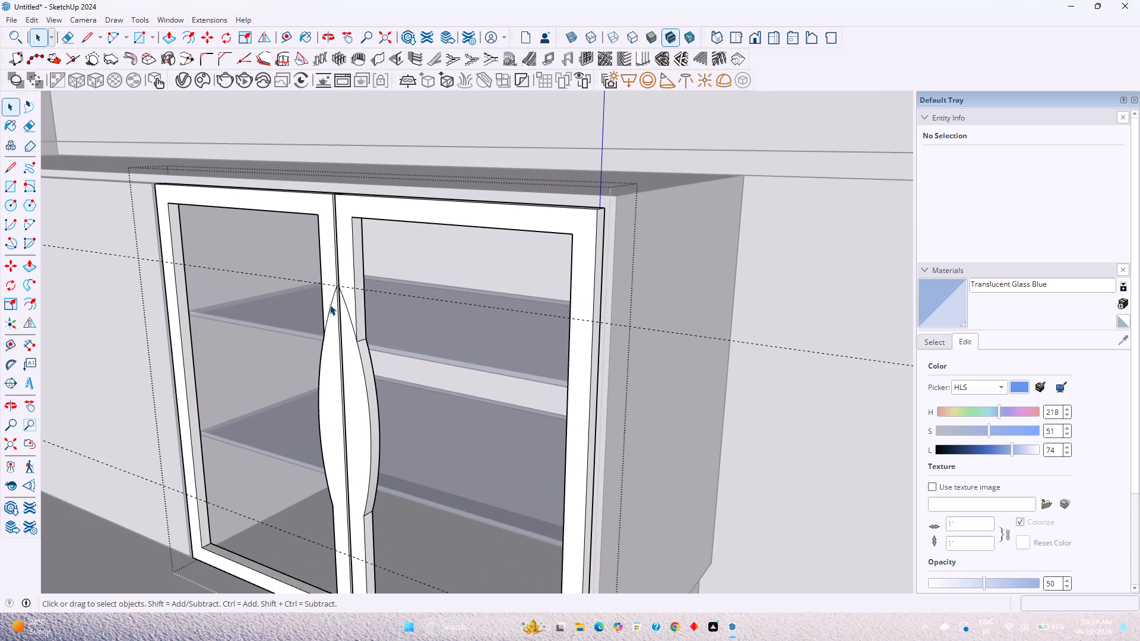
left_click(330, 304)
key("Delete")
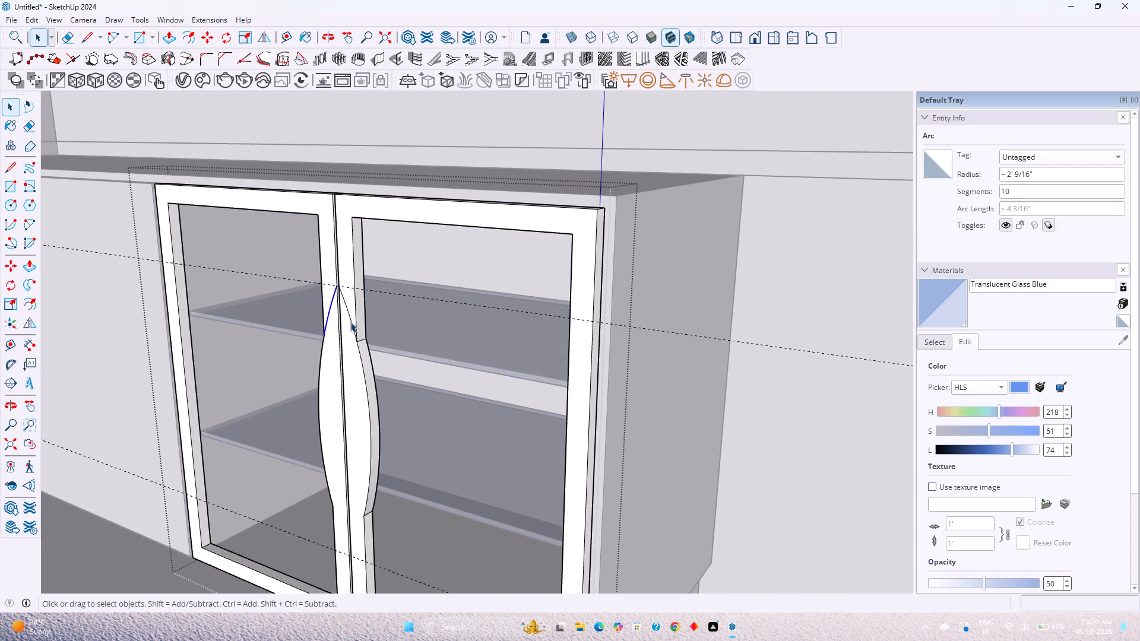
left_click(351, 322)
key("Delete")
scroll(349, 334, "down", 3)
middle_click_drag(347, 338, 415, 331)
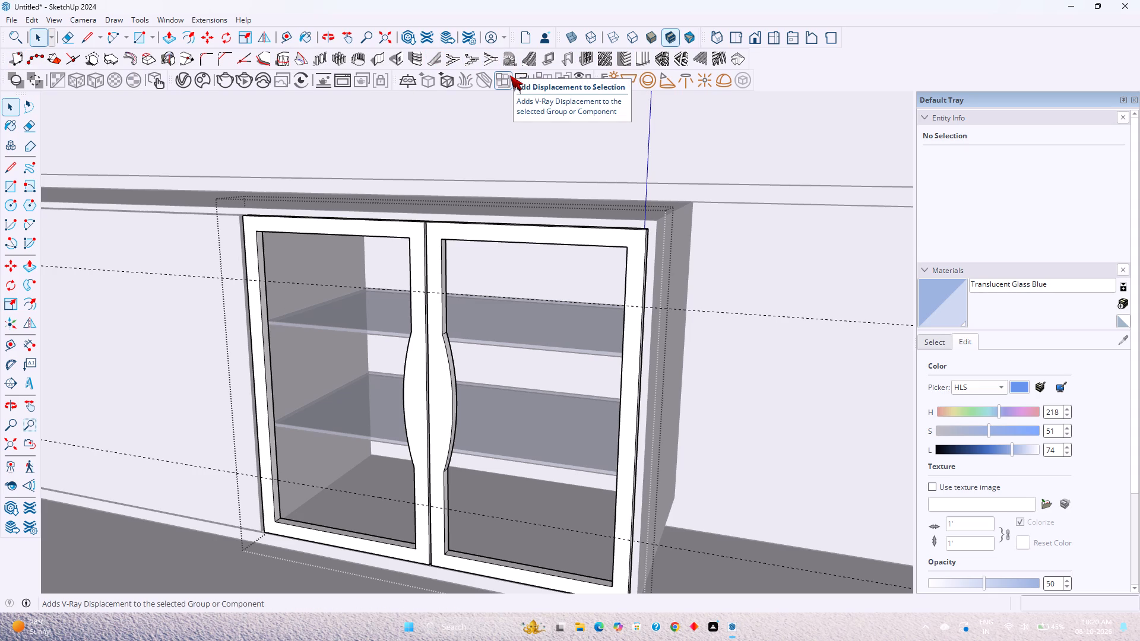
Leave the doors group and draw a freestanding vertical rectangle of about 11 ft² in the empty space outside the kitchen wall.
scroll(349, 301, "down", 9)
middle_click_drag(425, 373, 224, 367)
scroll(224, 367, "down", 2)
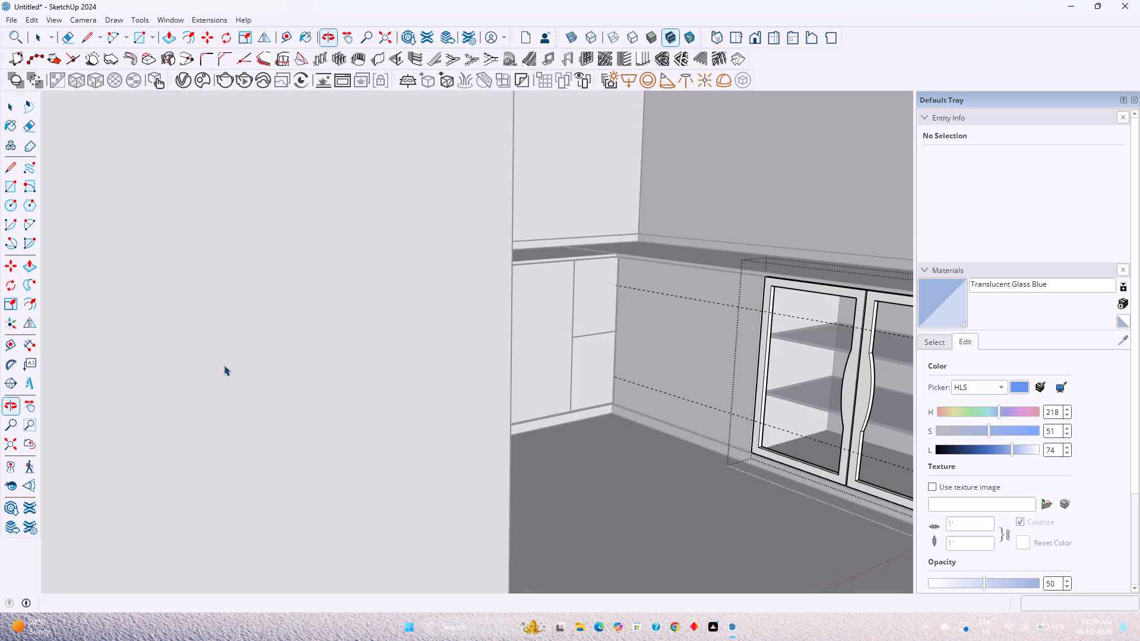
scroll(224, 365, "down", 14)
middle_click_drag(623, 379, 610, 375, "shift")
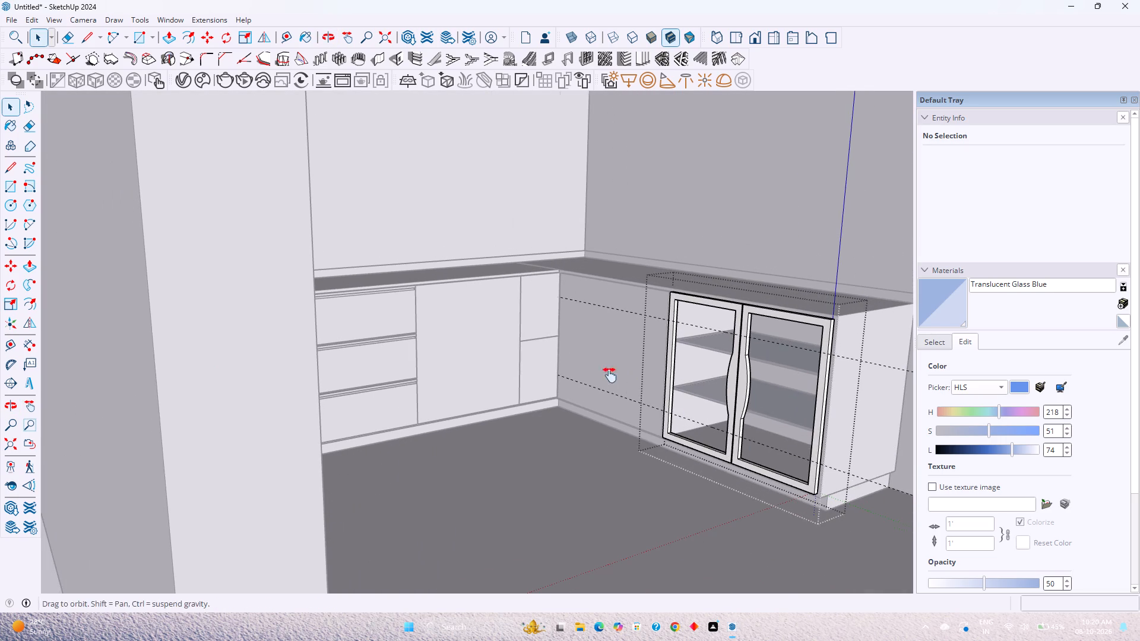
middle_click_drag(610, 375, 286, 286, "shift")
scroll(286, 286, "down", 4, "shift")
left_click_drag(408, 431, 407, 439)
scroll(540, 448, "down", 5)
middle_click_drag(674, 193, 674, 193, "shift")
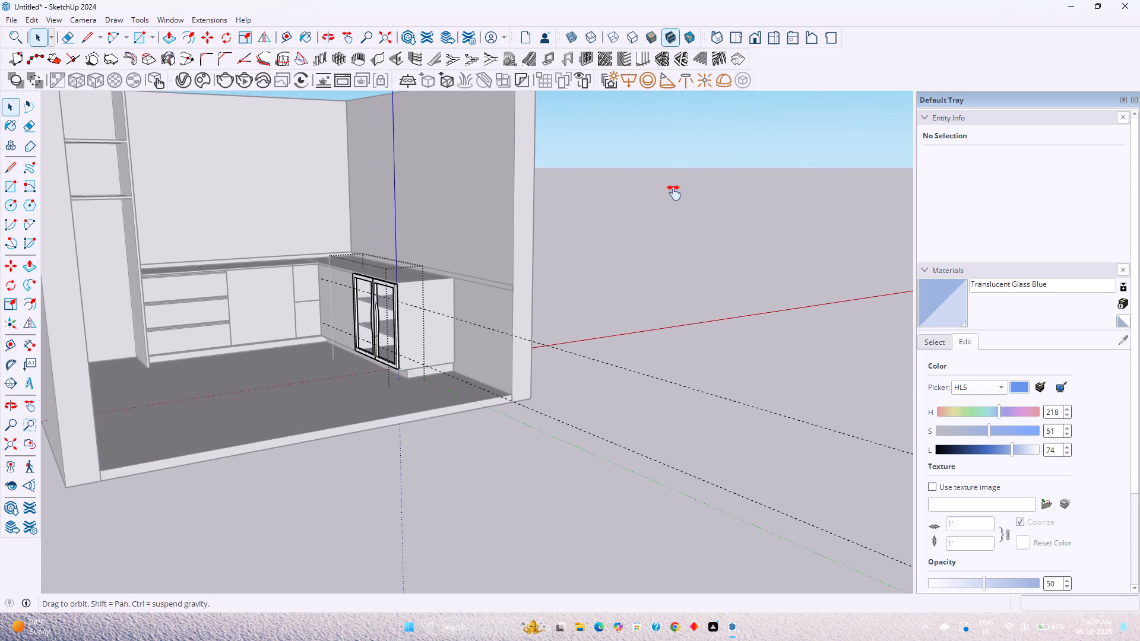
middle_click_drag(674, 193, 505, 352, "shift")
left_click(523, 332)
left_click(137, 36)
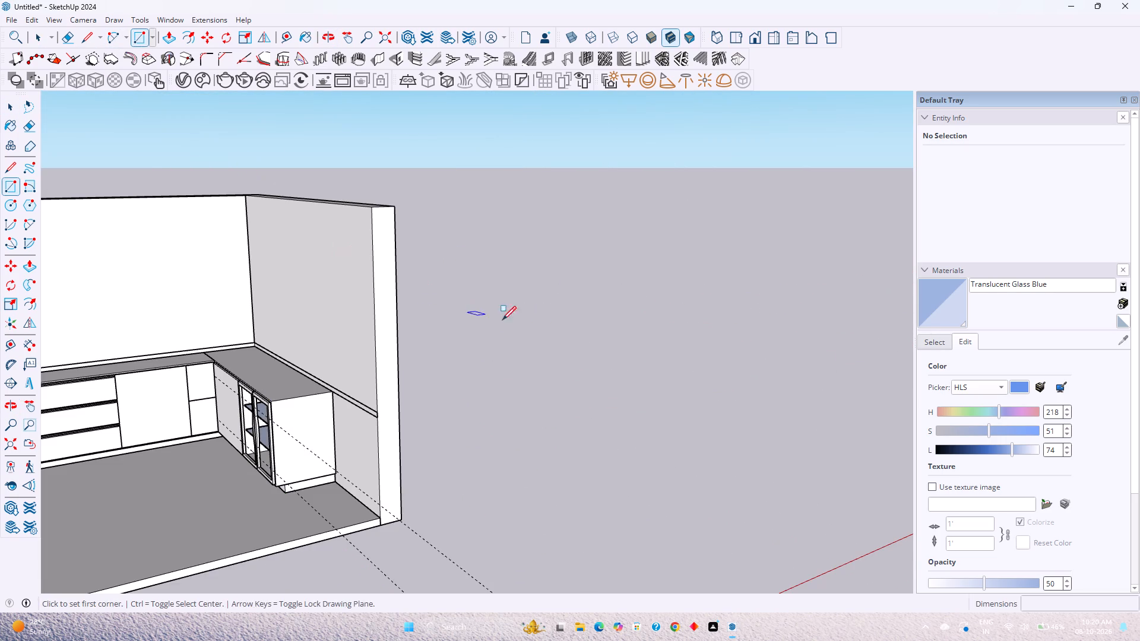
left_click(539, 316)
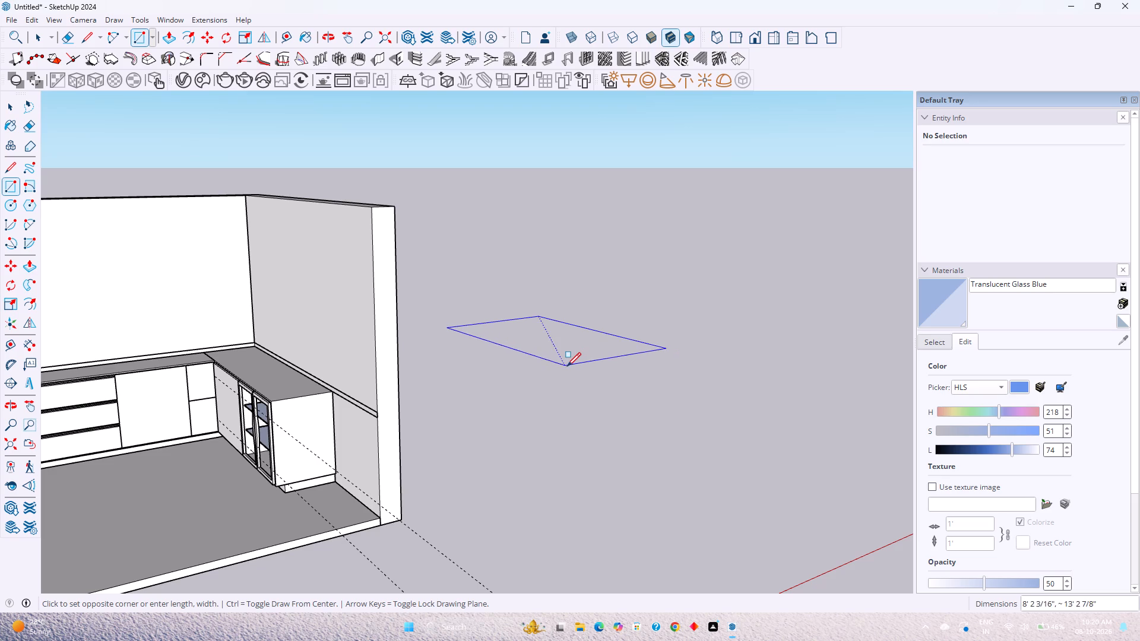
key("Escape")
left_click(547, 399)
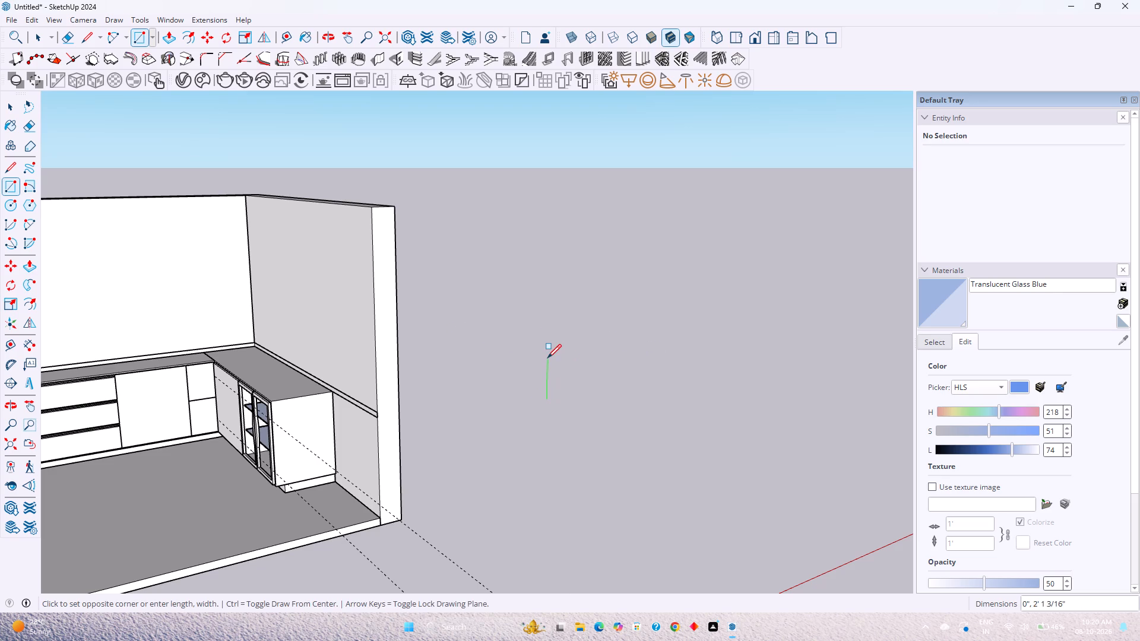
key("Up")
key("Left")
left_click(603, 328)
key("space")
middle_click_drag(619, 365, 569, 347)
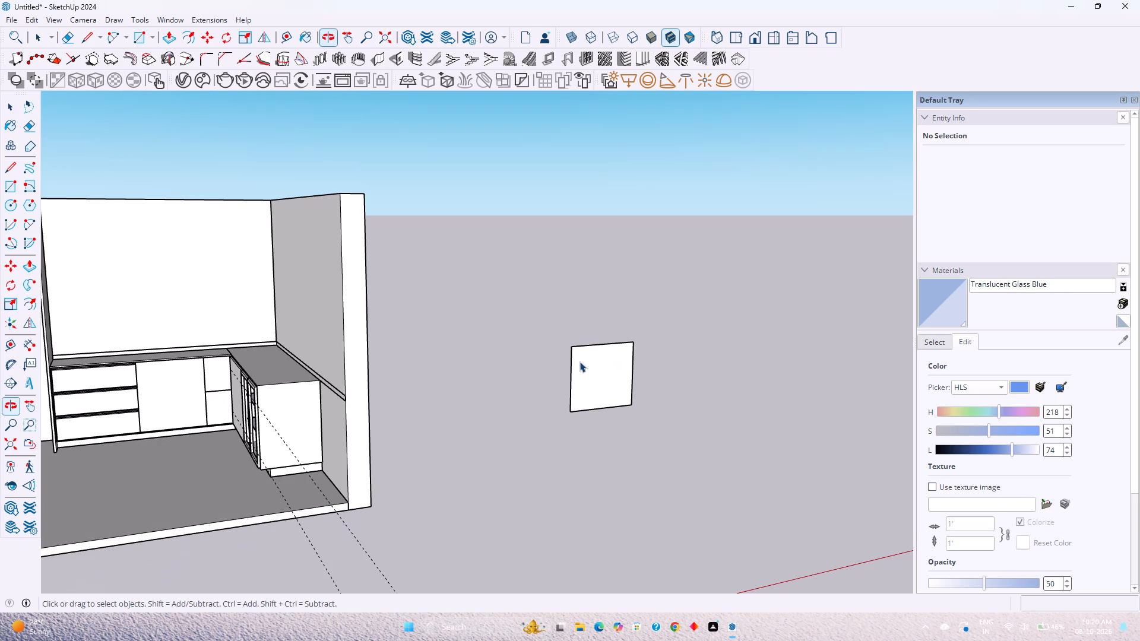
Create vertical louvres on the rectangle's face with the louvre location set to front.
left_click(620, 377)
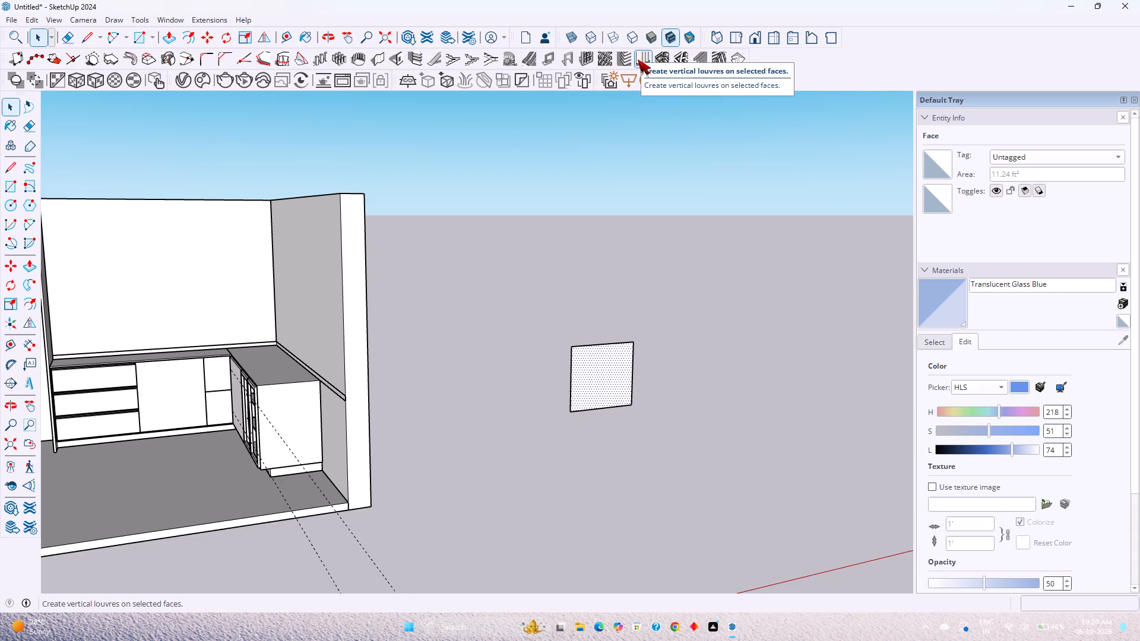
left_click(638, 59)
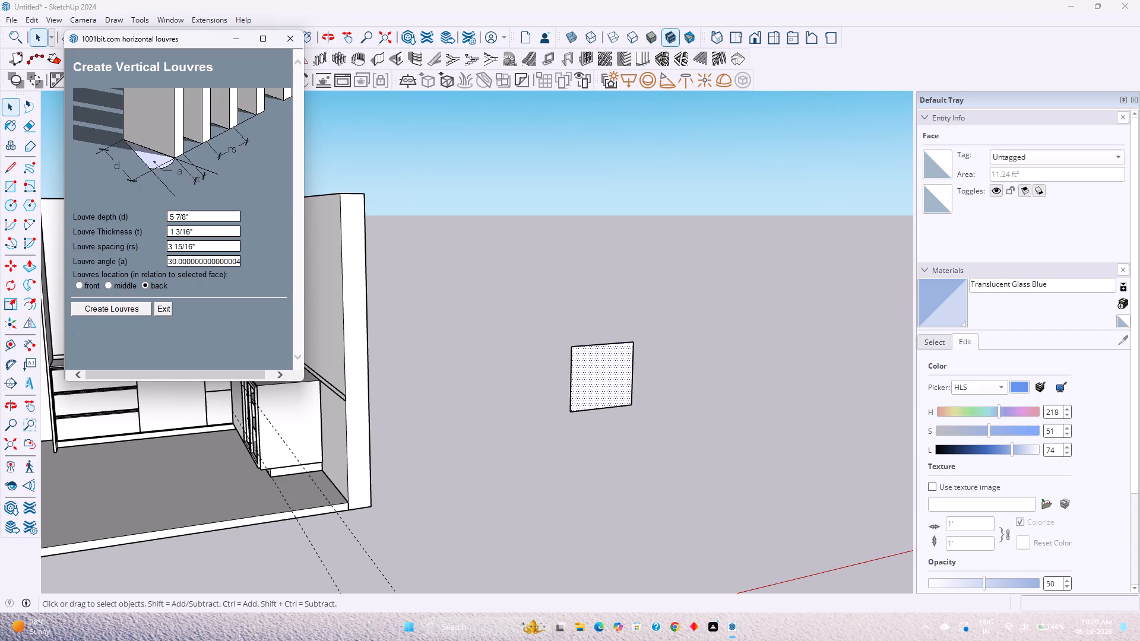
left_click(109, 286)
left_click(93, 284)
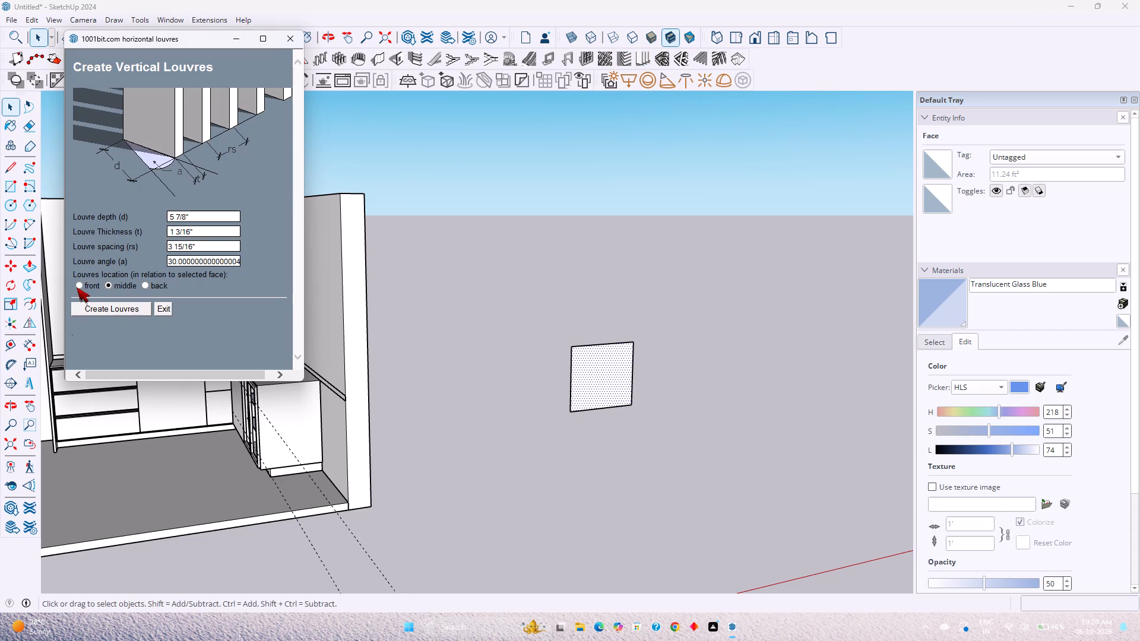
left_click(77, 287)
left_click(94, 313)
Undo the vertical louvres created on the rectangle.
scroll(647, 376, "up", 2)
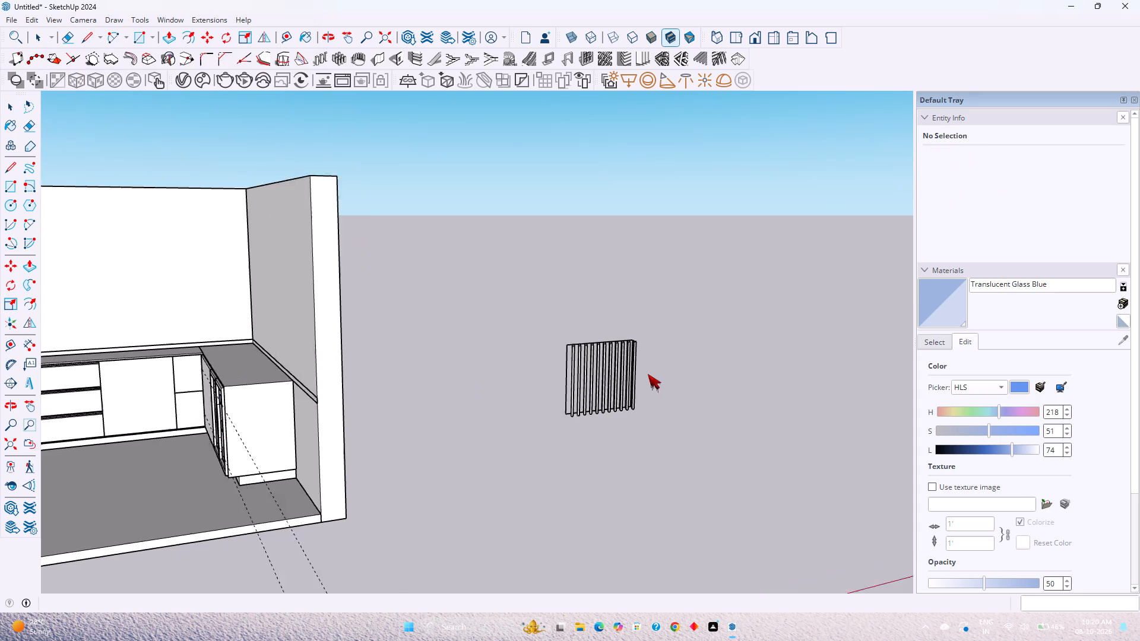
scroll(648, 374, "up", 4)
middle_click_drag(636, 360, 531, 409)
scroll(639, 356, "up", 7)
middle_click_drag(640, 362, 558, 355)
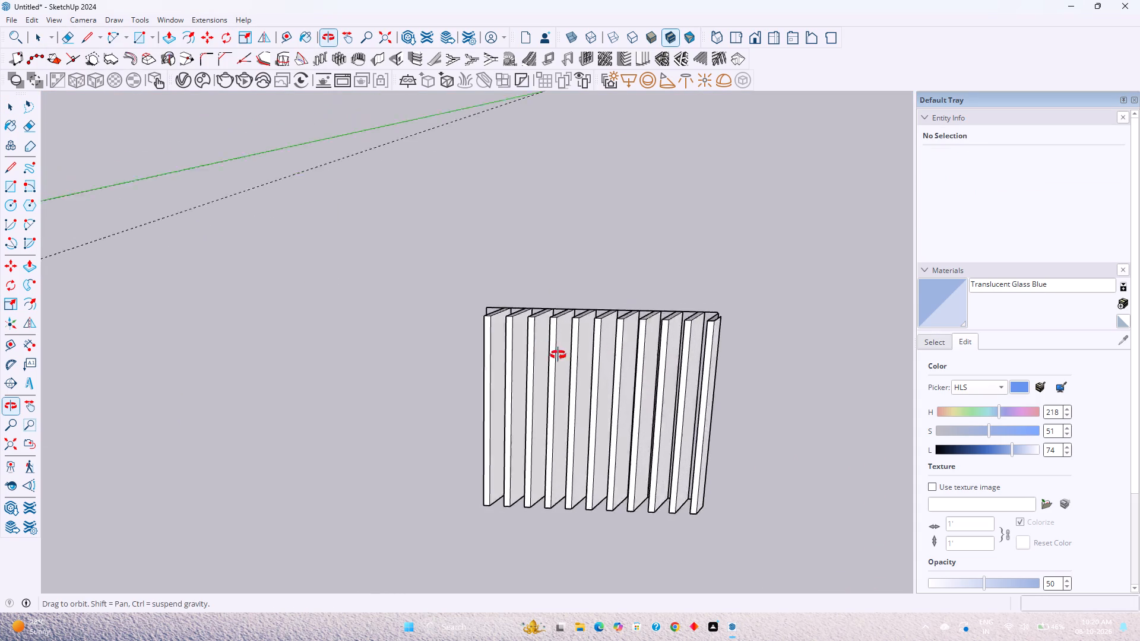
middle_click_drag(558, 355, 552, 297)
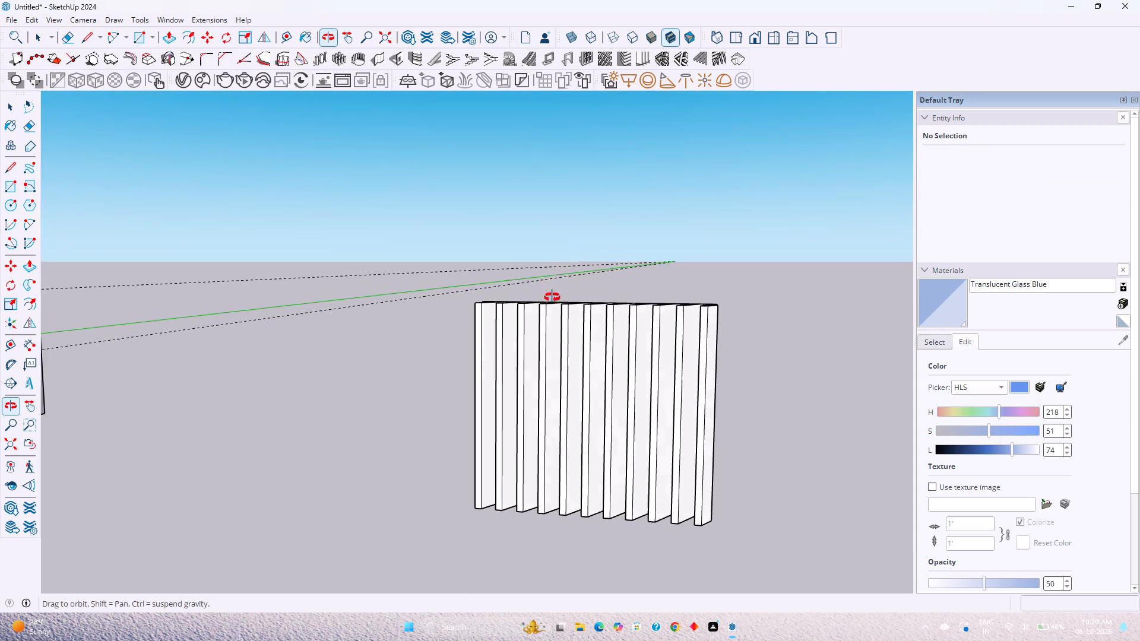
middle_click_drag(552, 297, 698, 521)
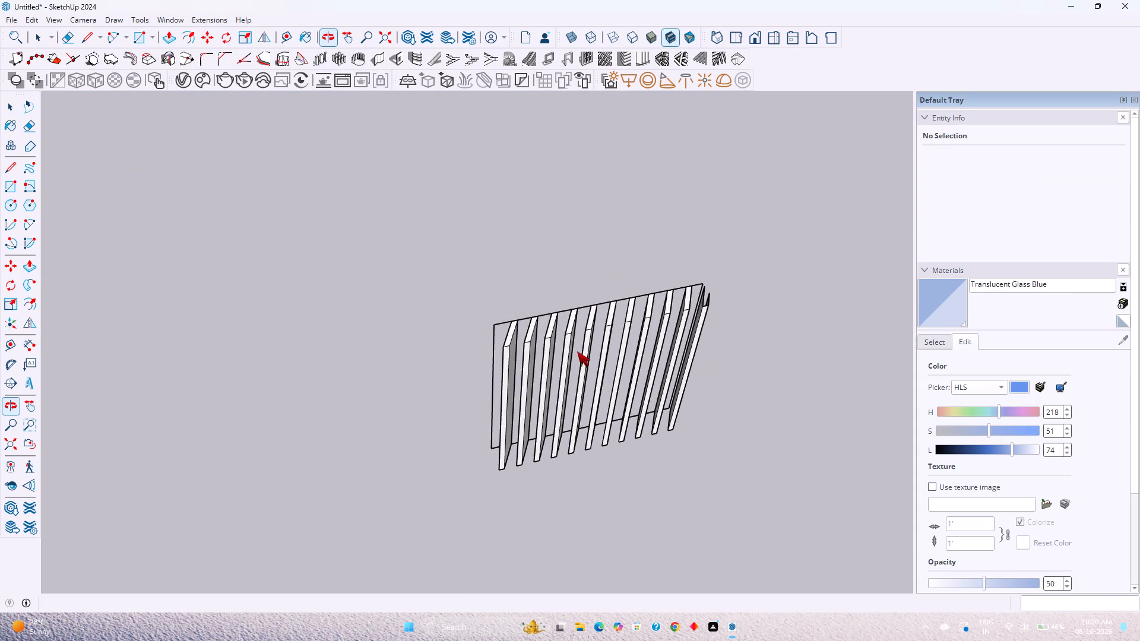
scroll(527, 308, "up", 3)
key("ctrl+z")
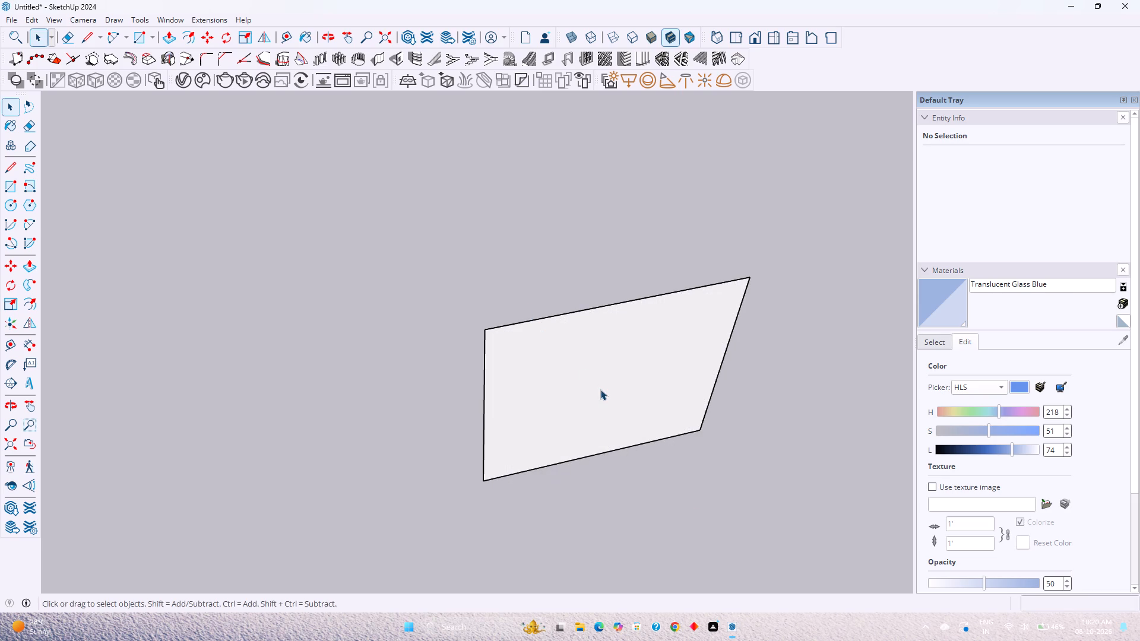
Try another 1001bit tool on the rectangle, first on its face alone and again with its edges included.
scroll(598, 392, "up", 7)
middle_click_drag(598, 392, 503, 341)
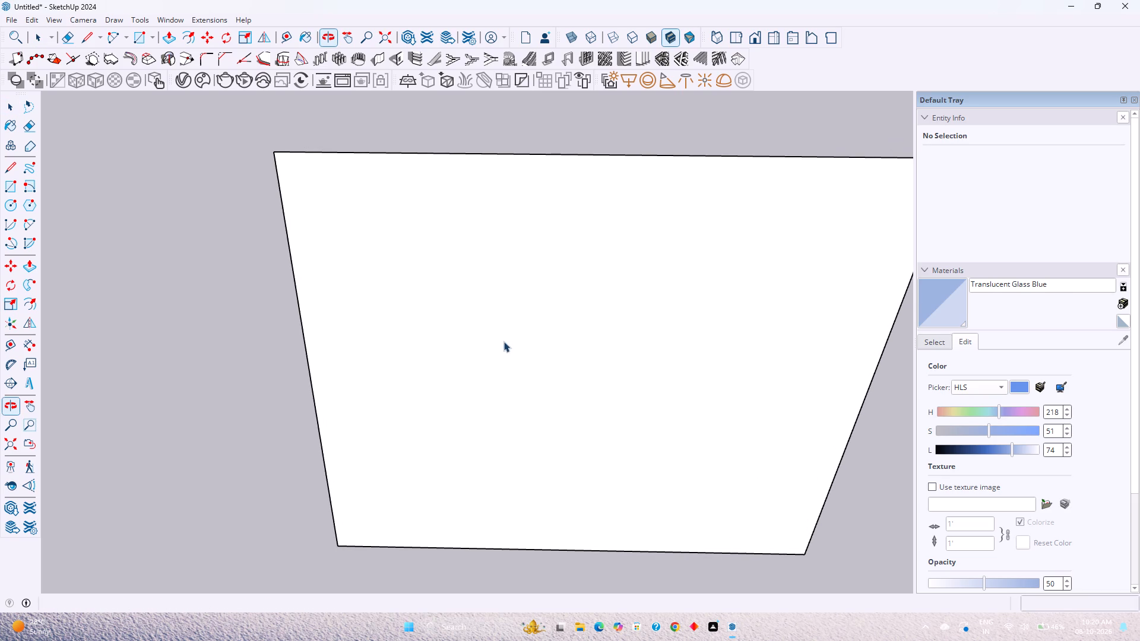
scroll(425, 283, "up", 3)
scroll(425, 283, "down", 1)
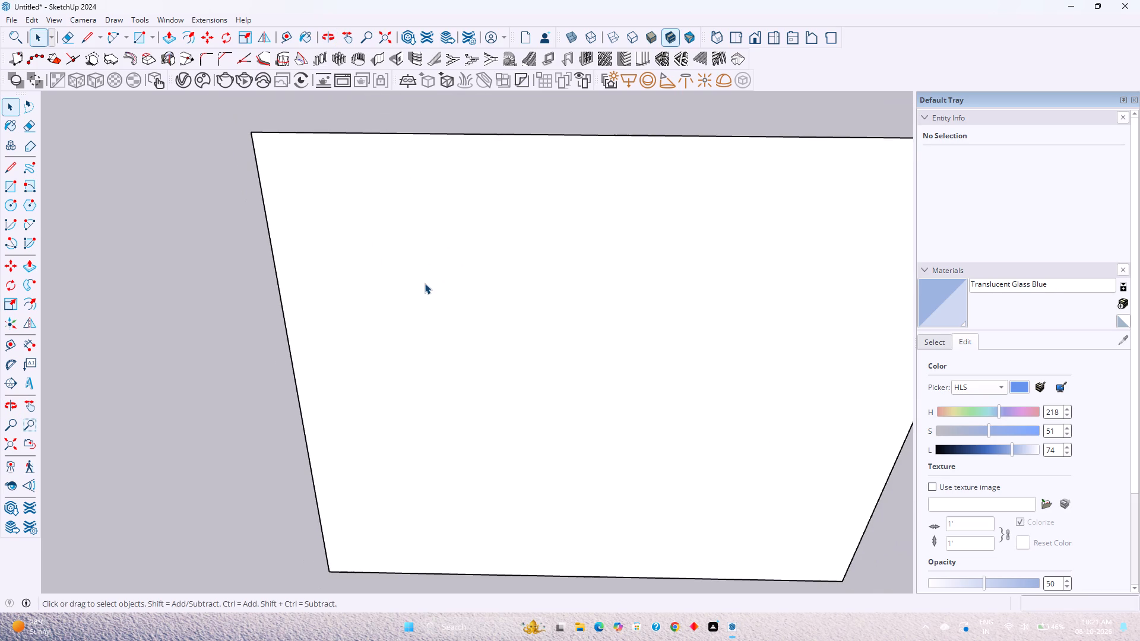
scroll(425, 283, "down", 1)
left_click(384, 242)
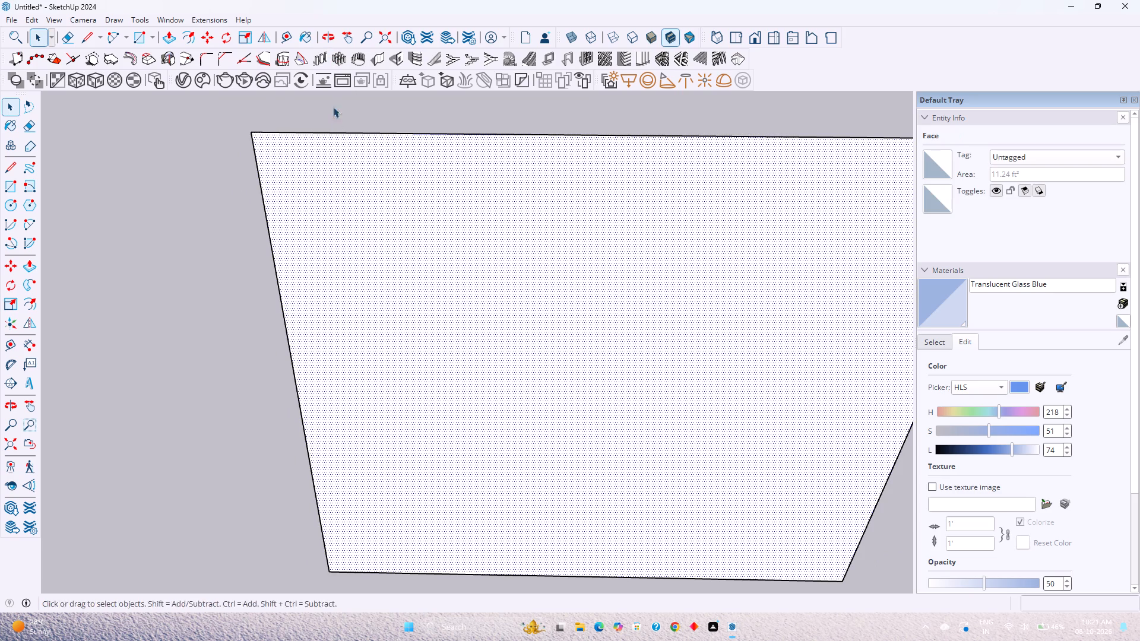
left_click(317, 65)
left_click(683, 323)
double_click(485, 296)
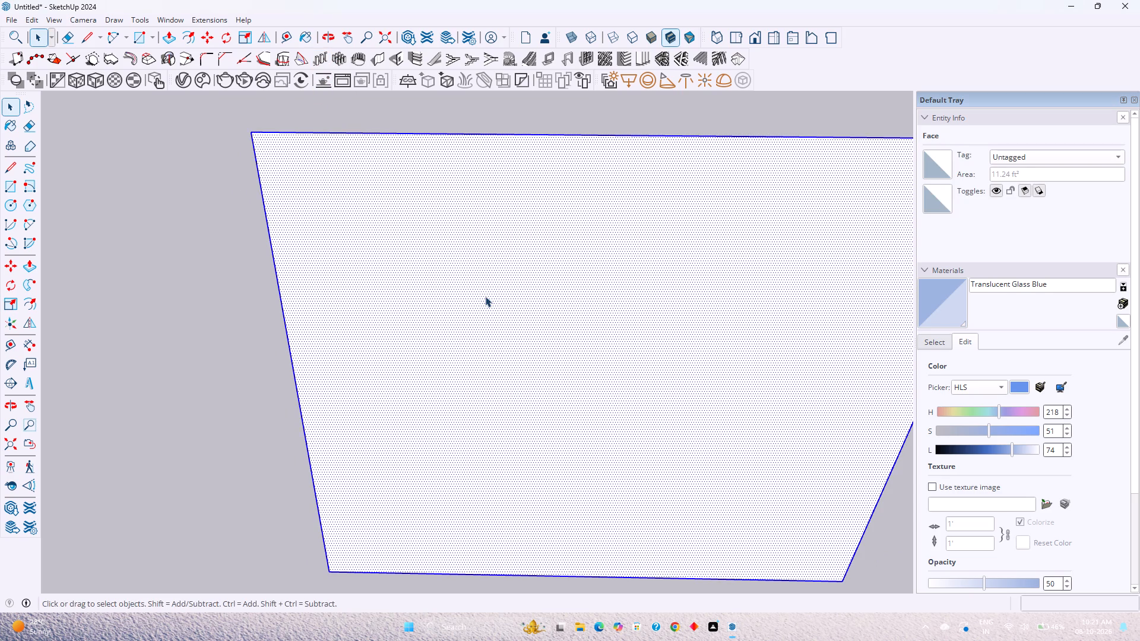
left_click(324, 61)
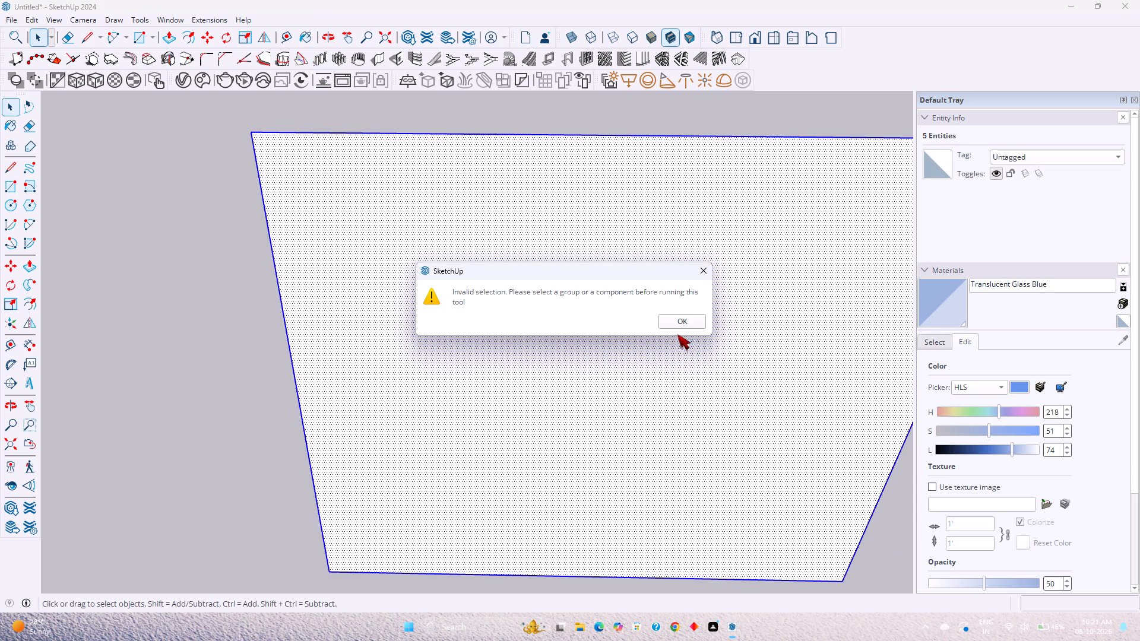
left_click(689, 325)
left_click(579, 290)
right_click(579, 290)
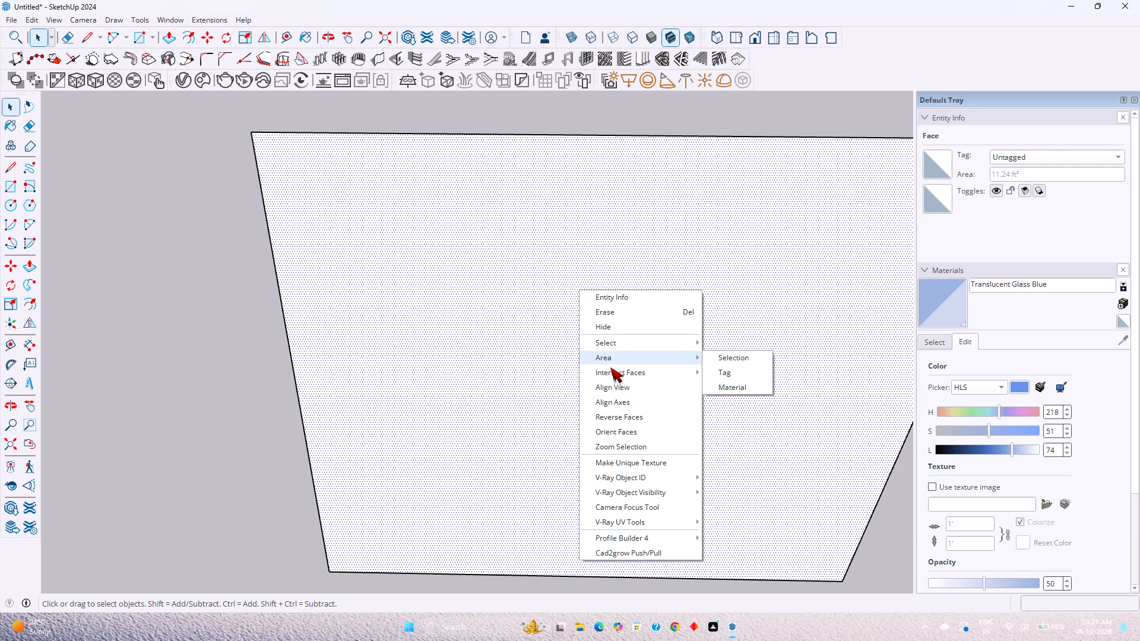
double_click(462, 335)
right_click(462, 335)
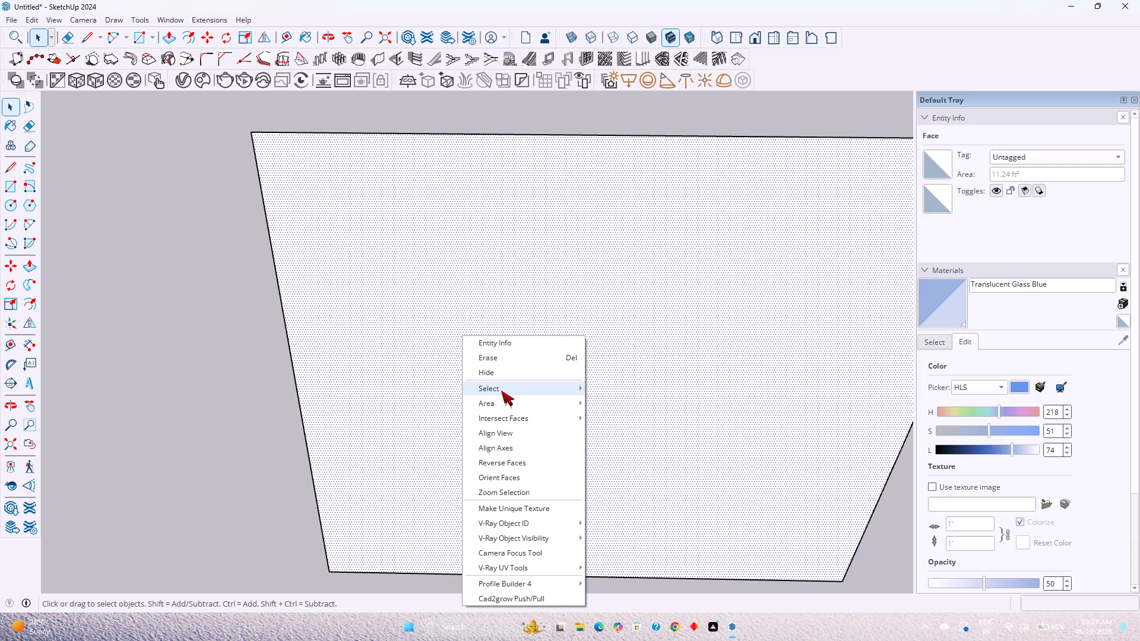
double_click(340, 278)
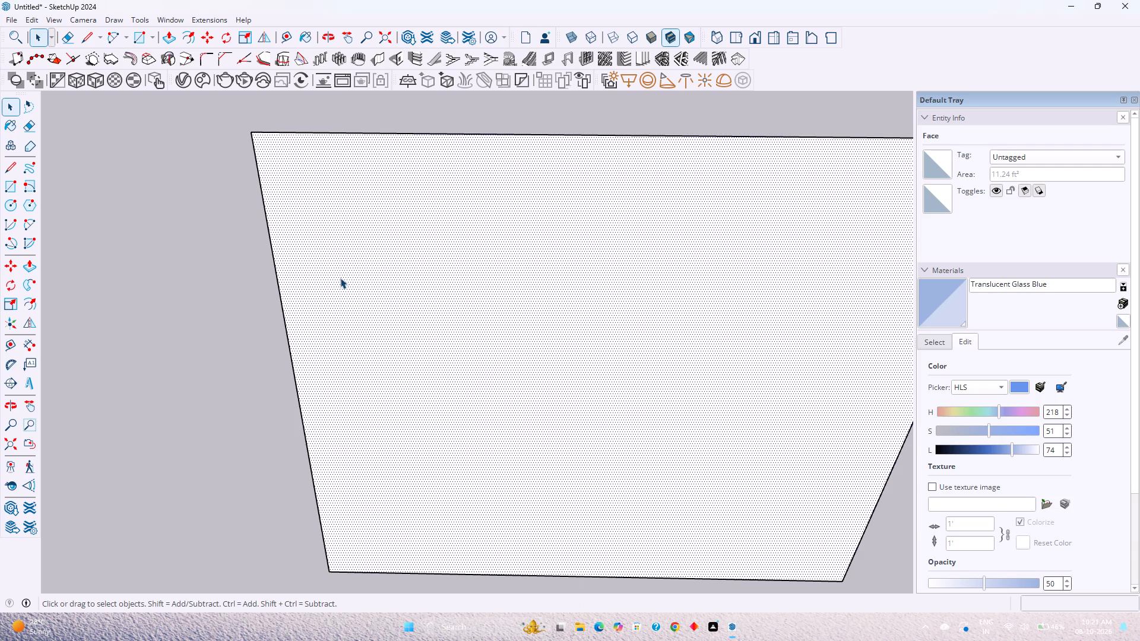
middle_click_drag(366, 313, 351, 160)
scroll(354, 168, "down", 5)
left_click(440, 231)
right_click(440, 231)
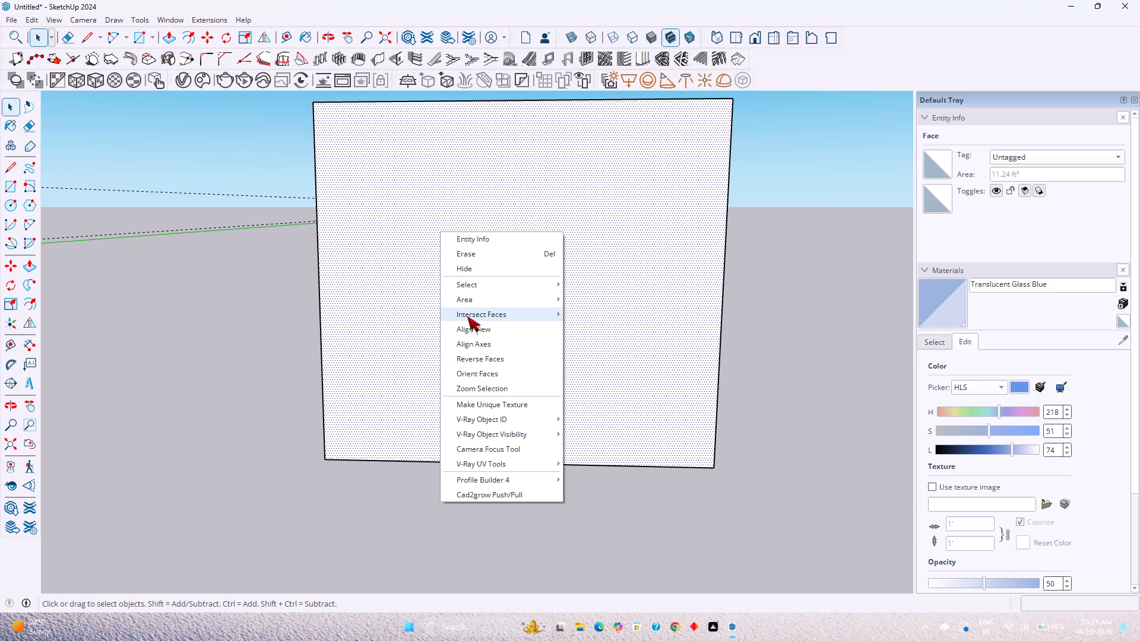
Make a group from the rectangle's face and its four edges.
triple_click(379, 240)
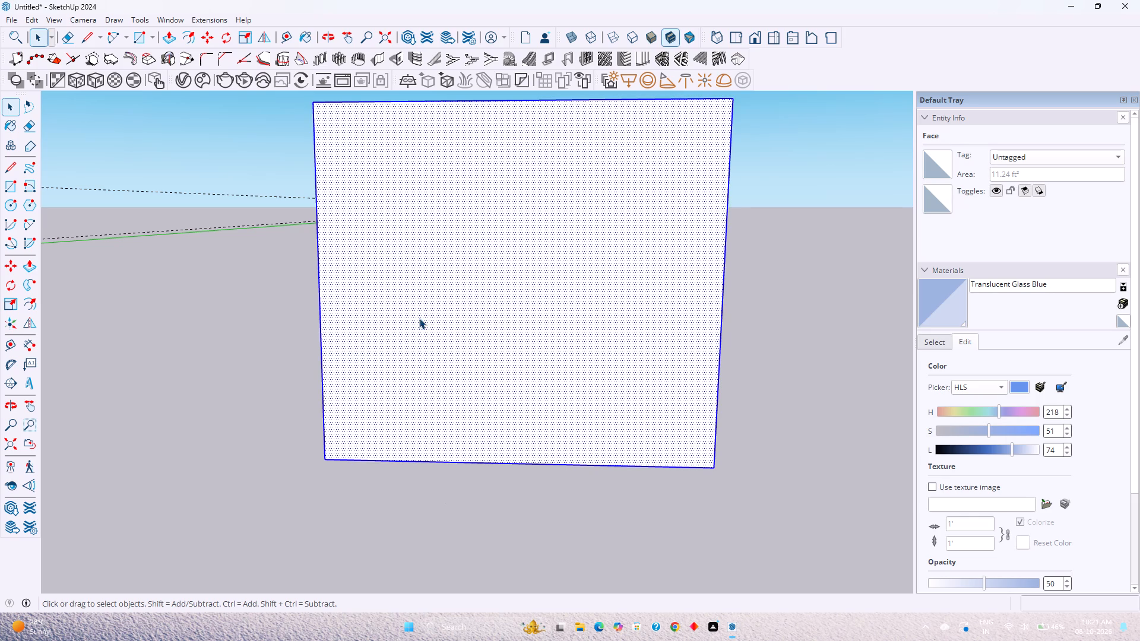
right_click(419, 318)
left_click(486, 425)
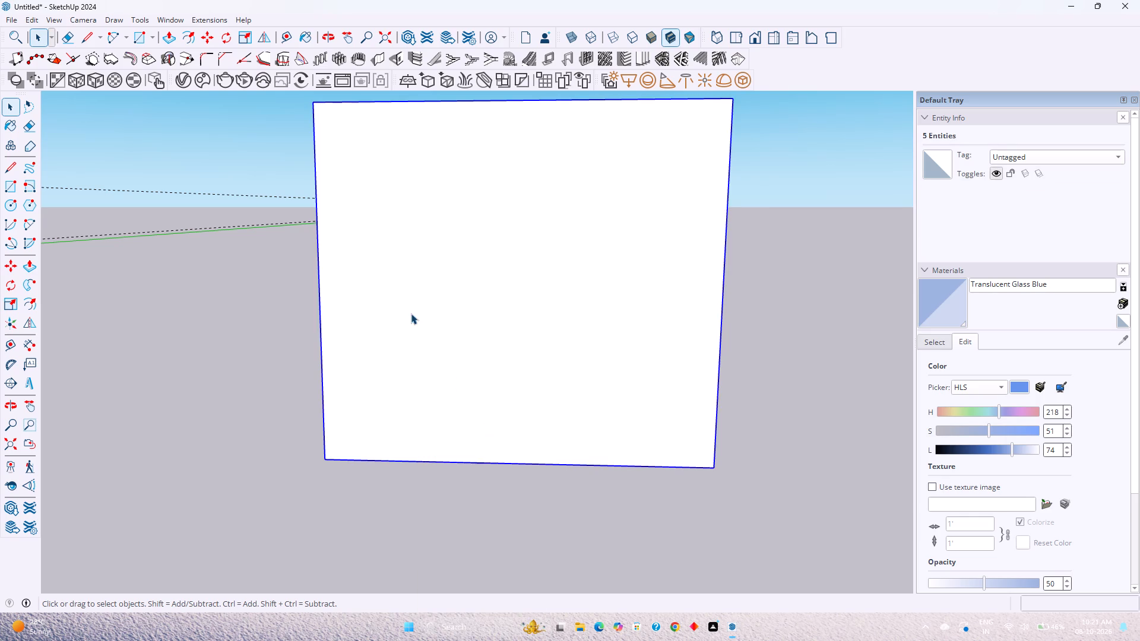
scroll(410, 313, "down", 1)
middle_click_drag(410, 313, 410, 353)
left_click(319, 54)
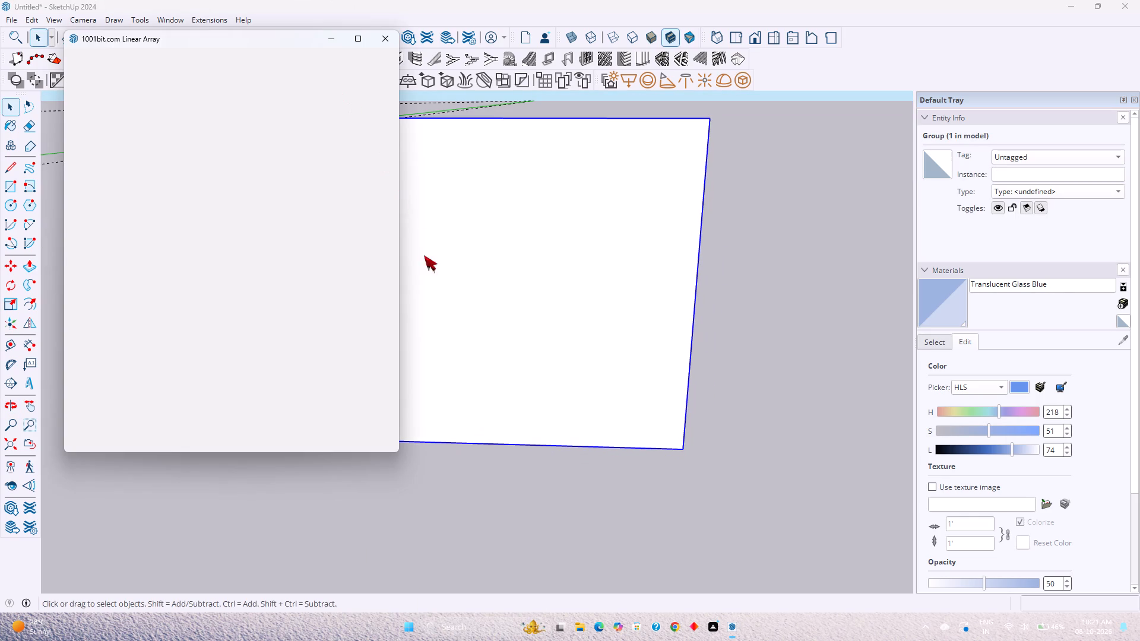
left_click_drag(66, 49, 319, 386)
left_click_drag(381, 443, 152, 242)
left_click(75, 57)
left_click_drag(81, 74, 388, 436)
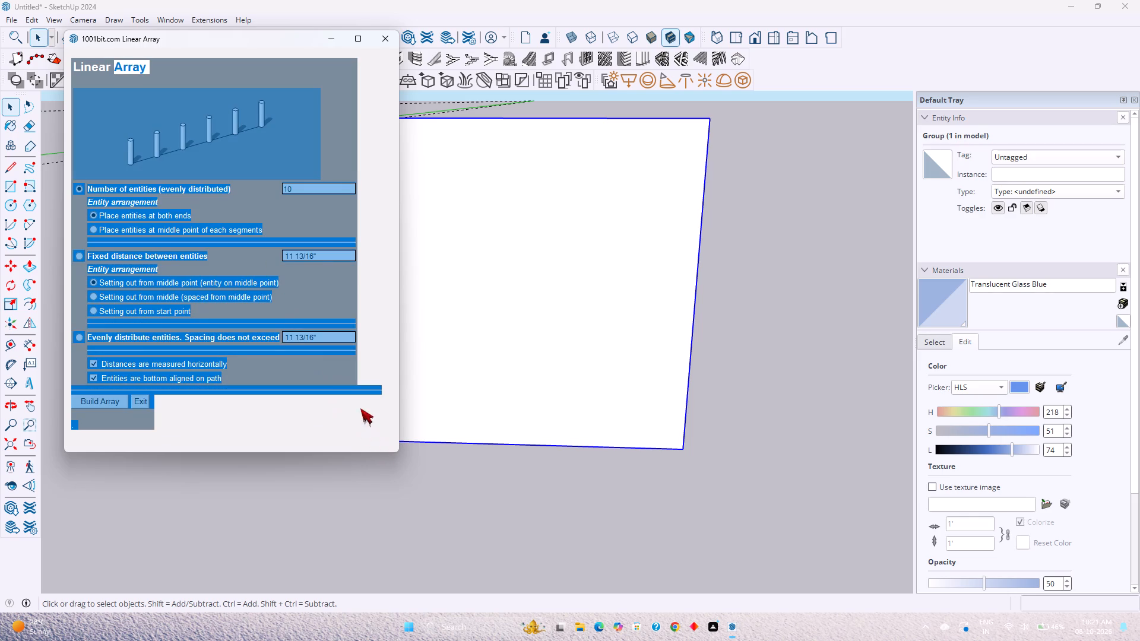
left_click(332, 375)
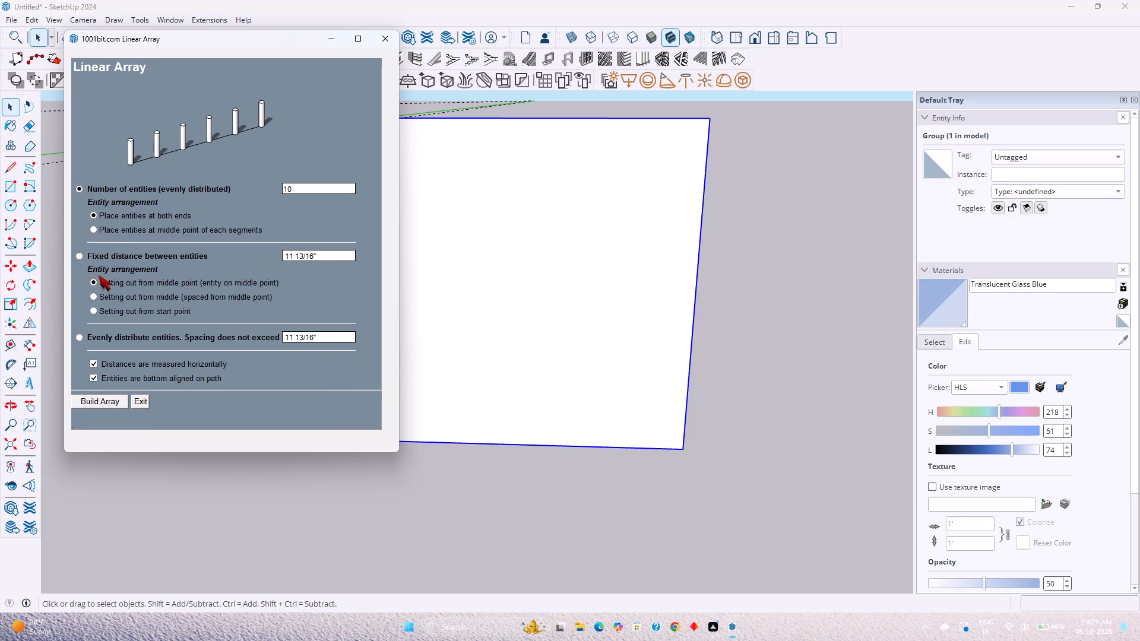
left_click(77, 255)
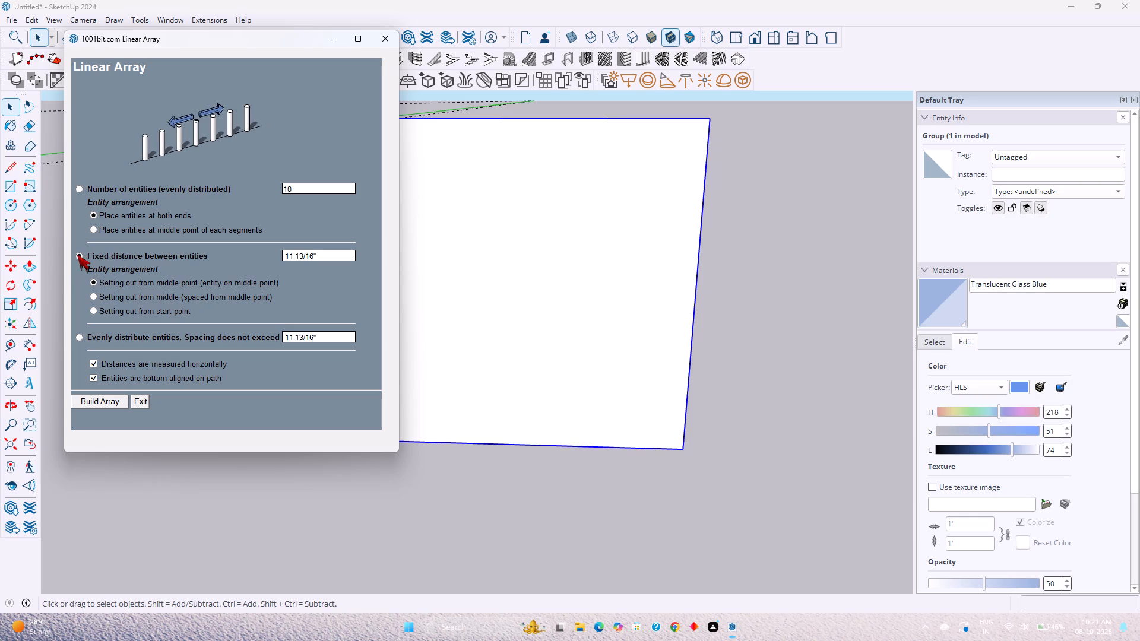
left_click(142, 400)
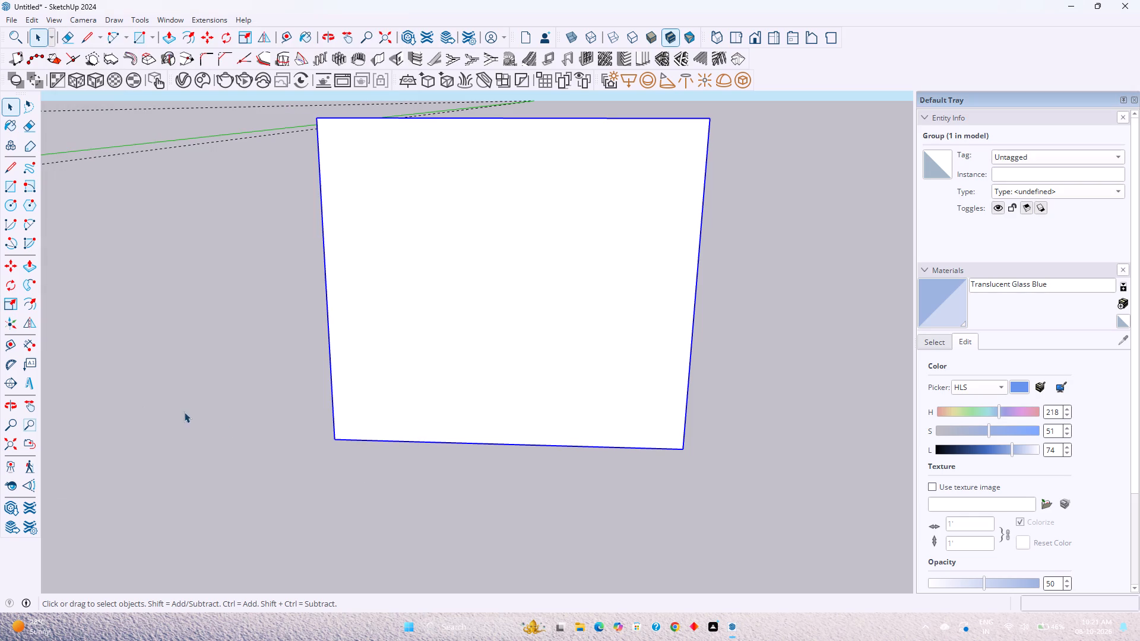
Try to create vertical louvres with a louvre angle of 90 on the face inside the rectangle's group.
left_click(318, 462)
left_click(594, 213)
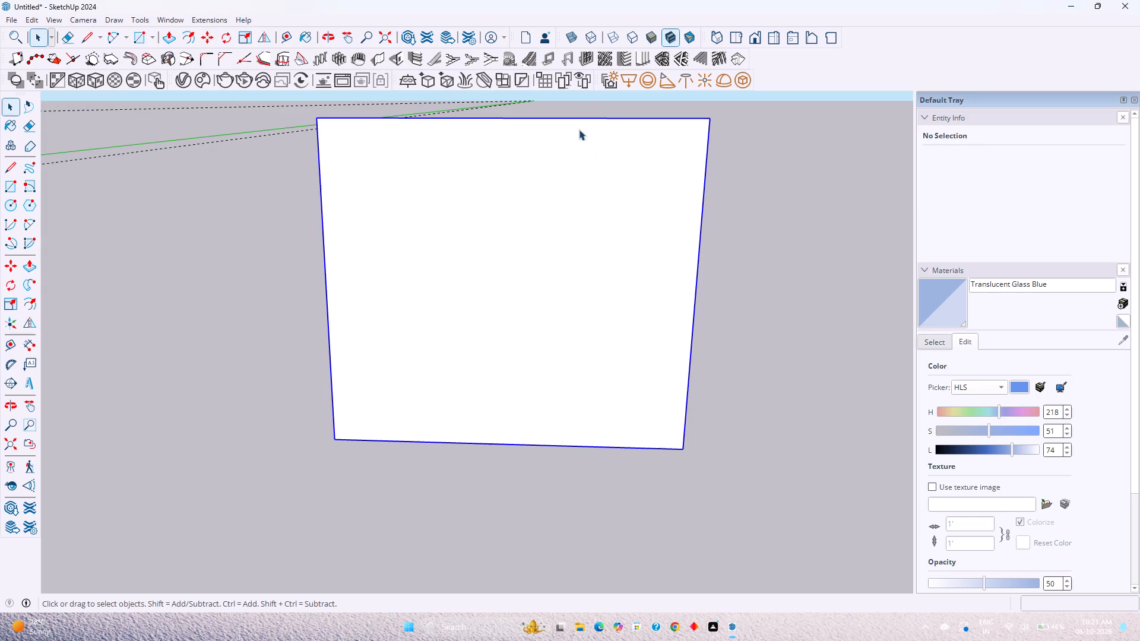
double_click(551, 226)
left_click(552, 212)
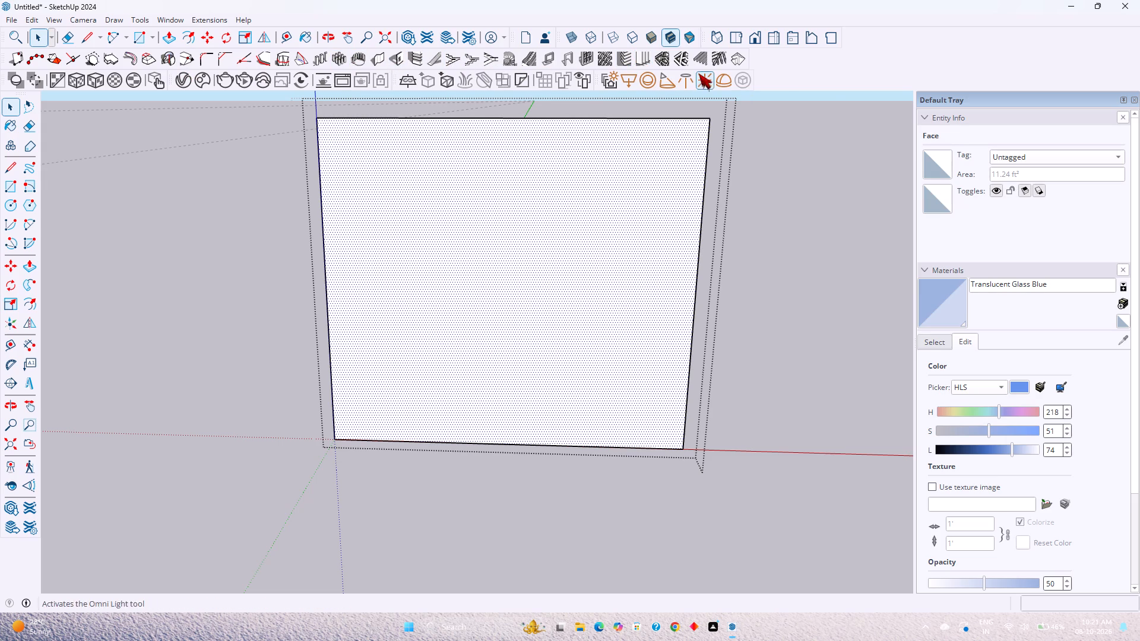
left_click(638, 56)
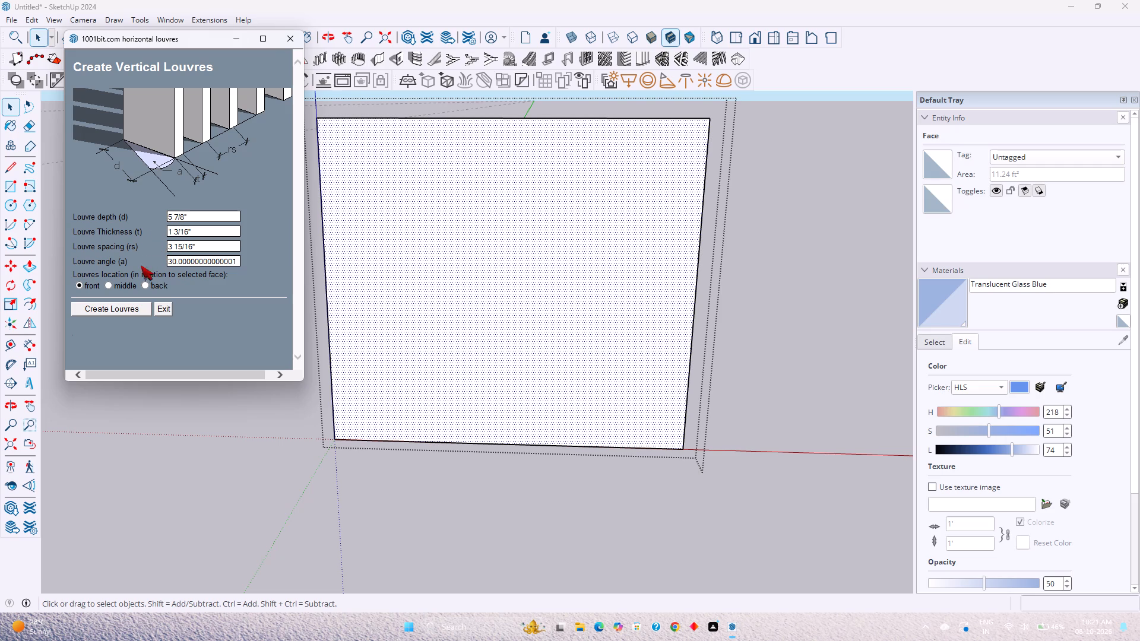
double_click(238, 259)
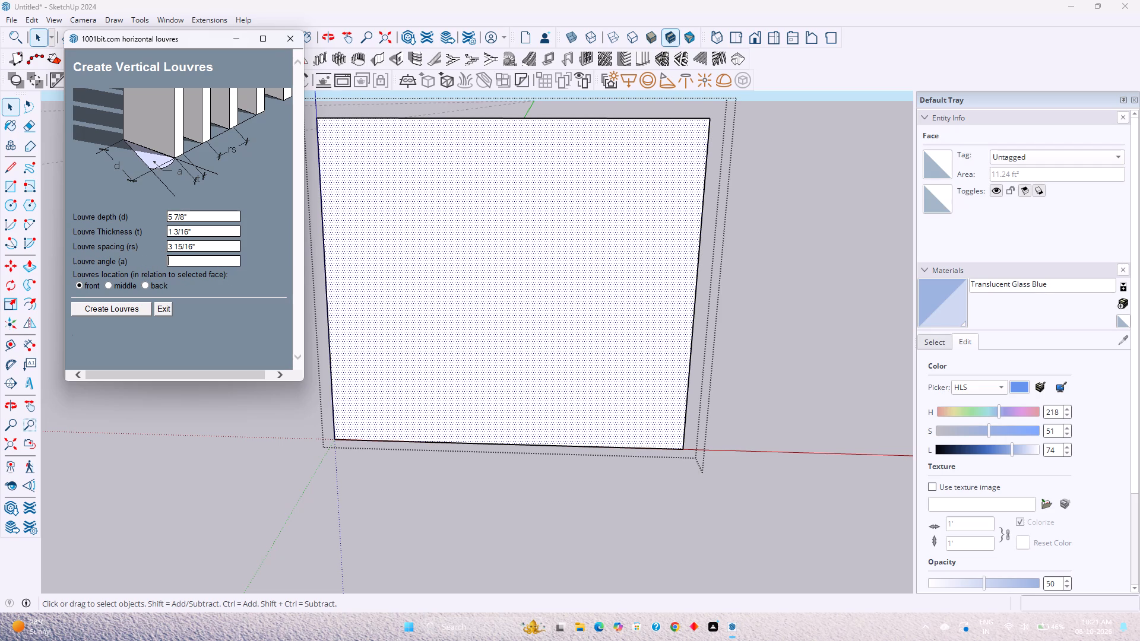
left_click(235, 259)
type("90")
left_click(108, 307)
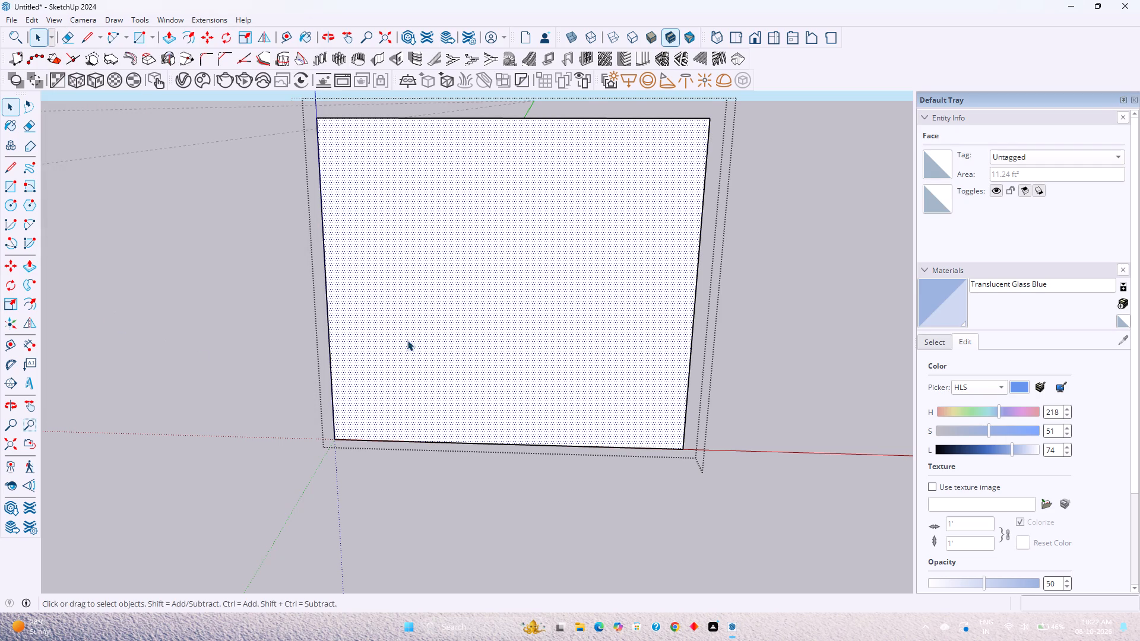
scroll(425, 320, "down", 4)
scroll(425, 320, "up", 3)
middle_click_drag(425, 320, 357, 354)
middle_click(356, 356)
scroll(353, 358, "down", 4)
scroll(353, 358, "up", 1)
scroll(353, 359, "down", 3)
middle_click_drag(353, 359, 378, 344)
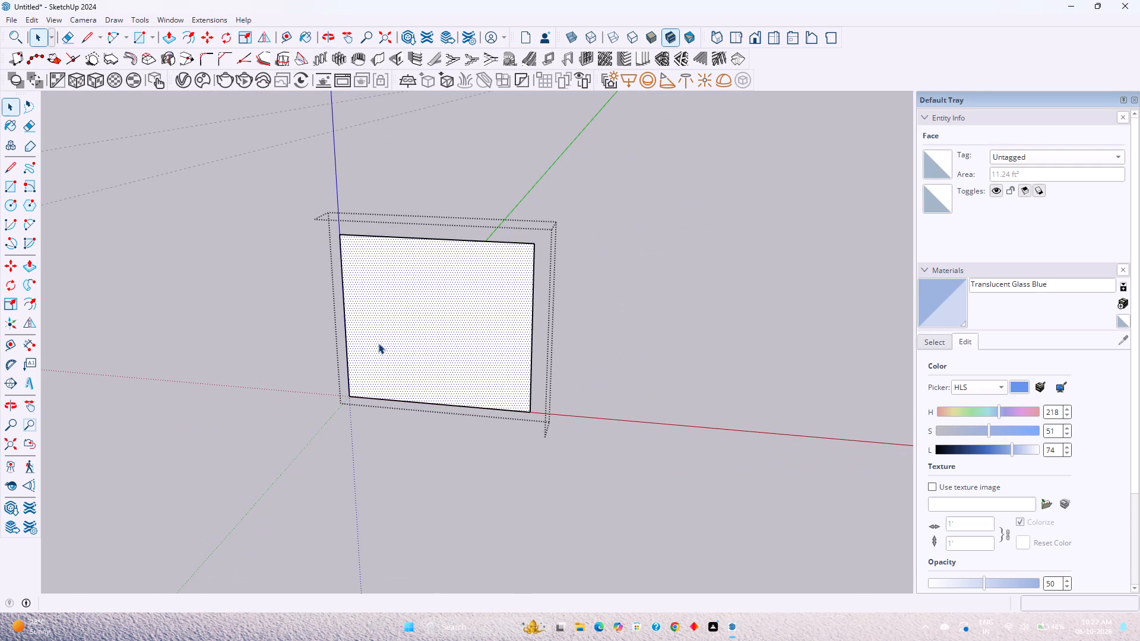
Close the rectangle's group and try to save the model.
left_click(385, 459)
key("ctrl+s")
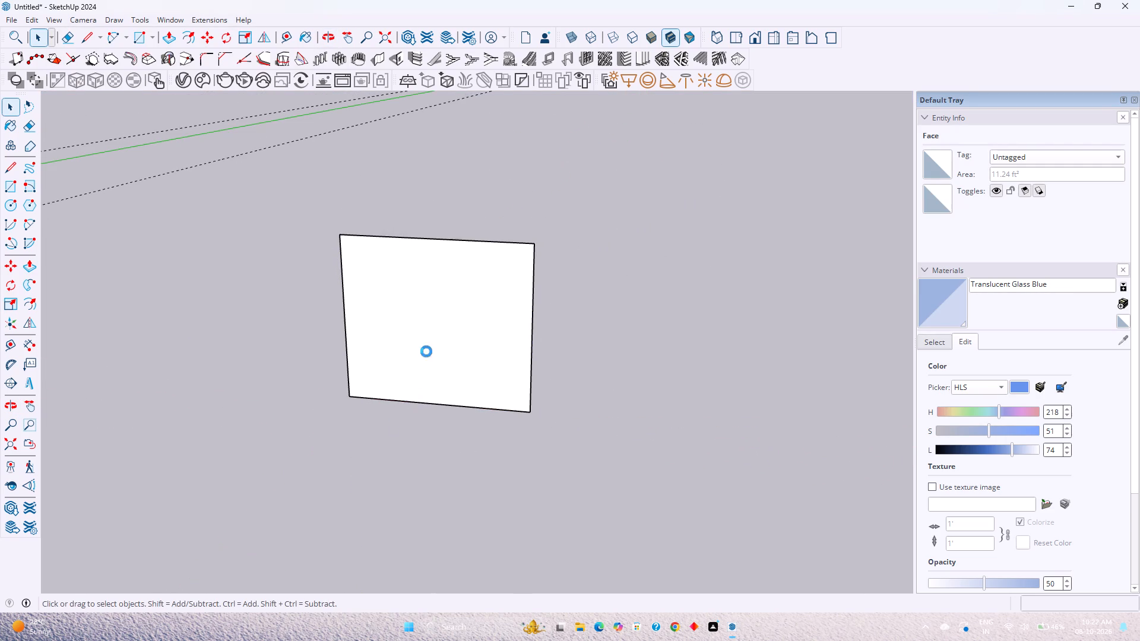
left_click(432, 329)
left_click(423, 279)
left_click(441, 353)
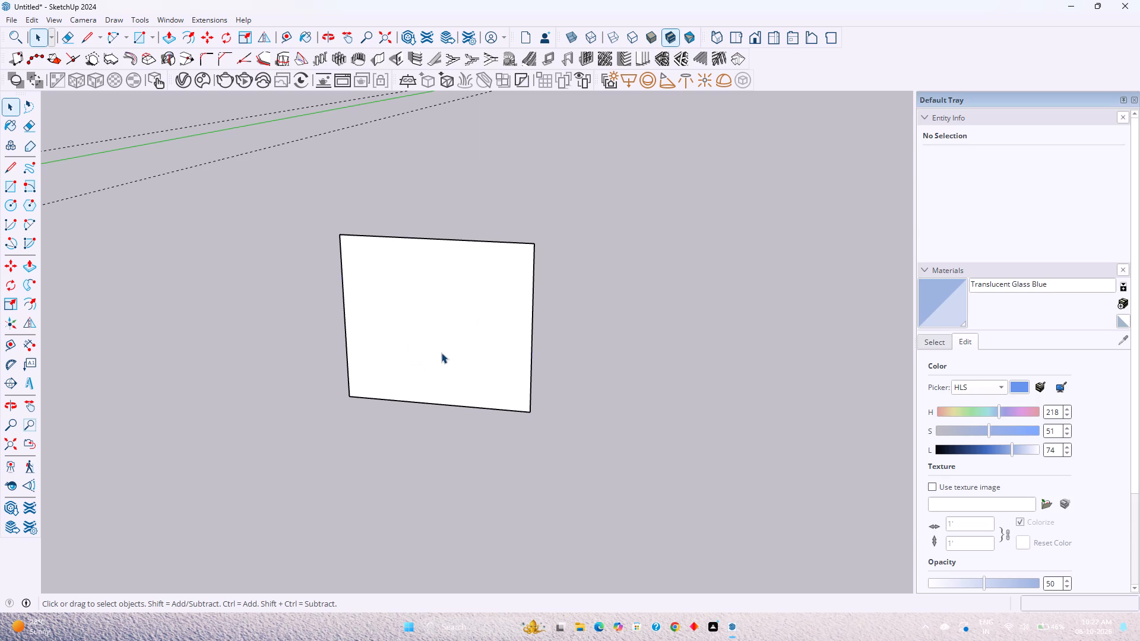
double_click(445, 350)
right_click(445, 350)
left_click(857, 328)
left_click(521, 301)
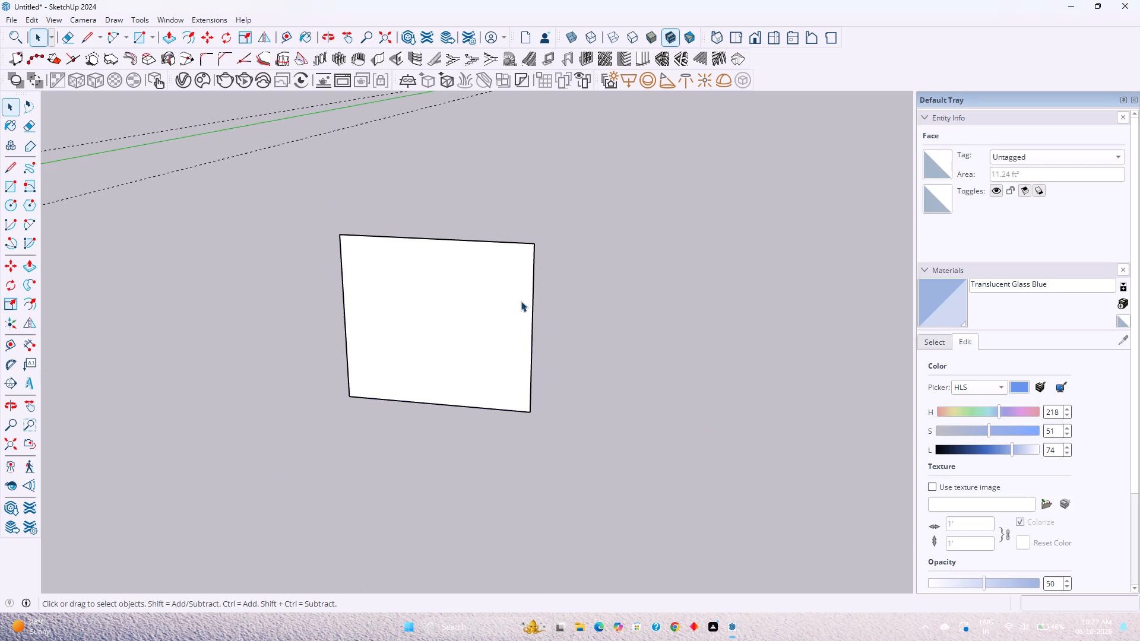
Create vertical louvres on the grouped rectangle's face and edges with louvre spacing 1.5, thickness 2 and depth 1.
triple_click(513, 302)
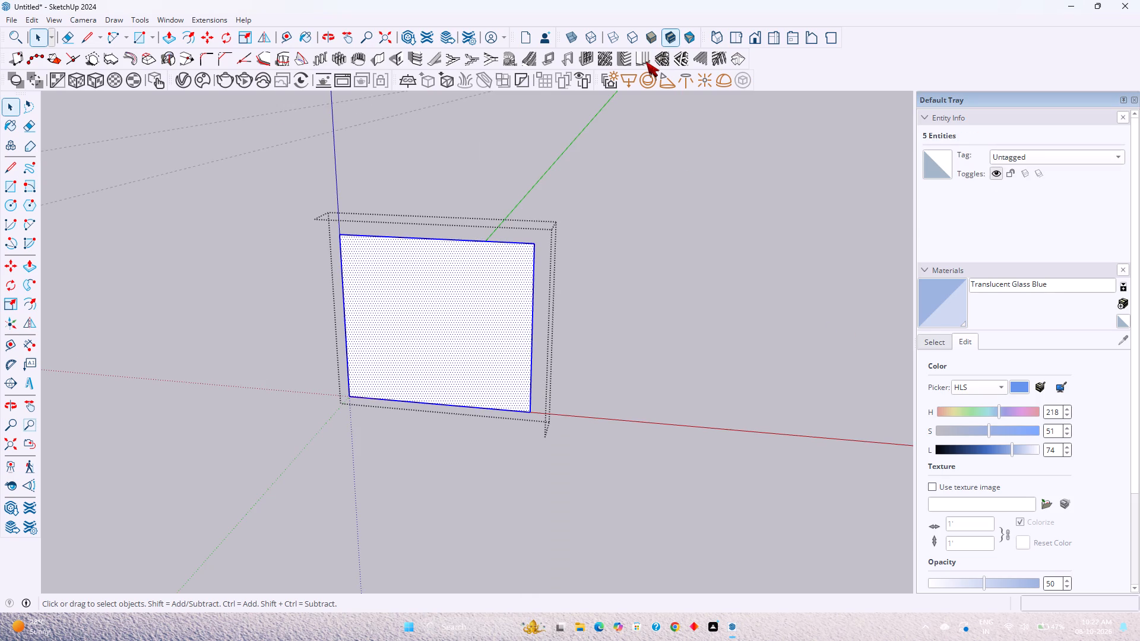
left_click(646, 62)
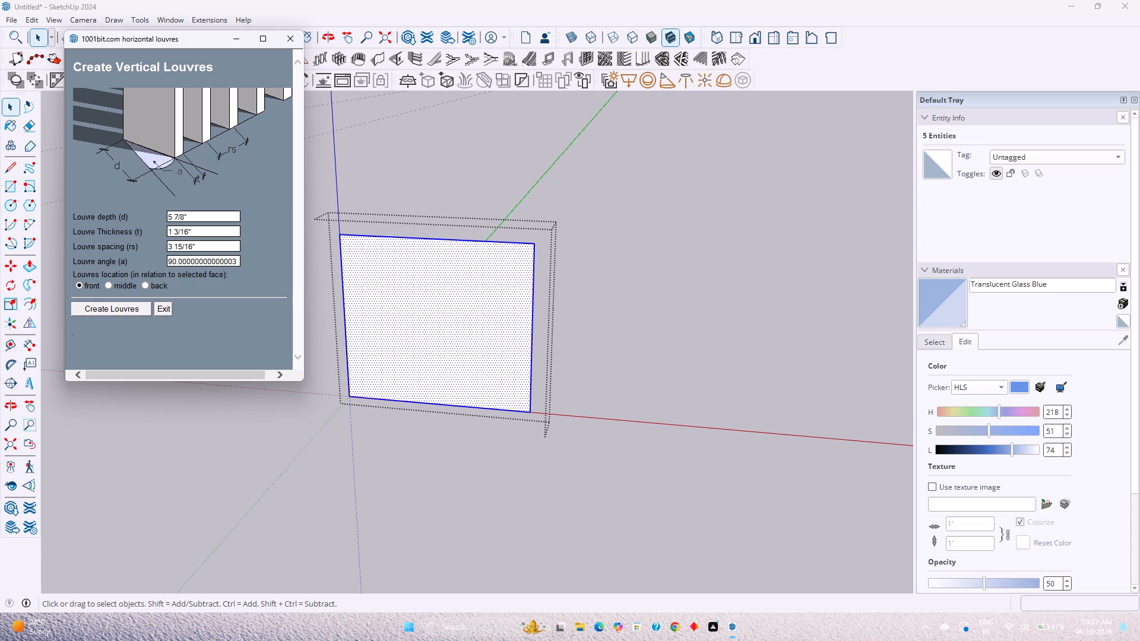
double_click(207, 247)
key("1")
type(".5")
key("Return")
double_click(213, 228)
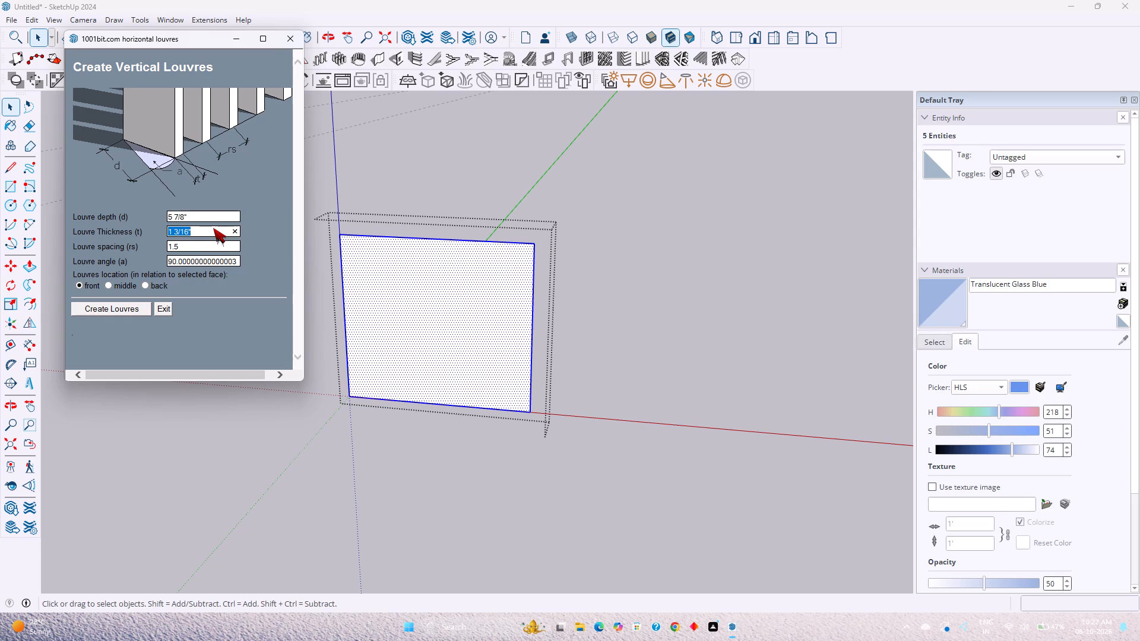
key("2")
key("Return")
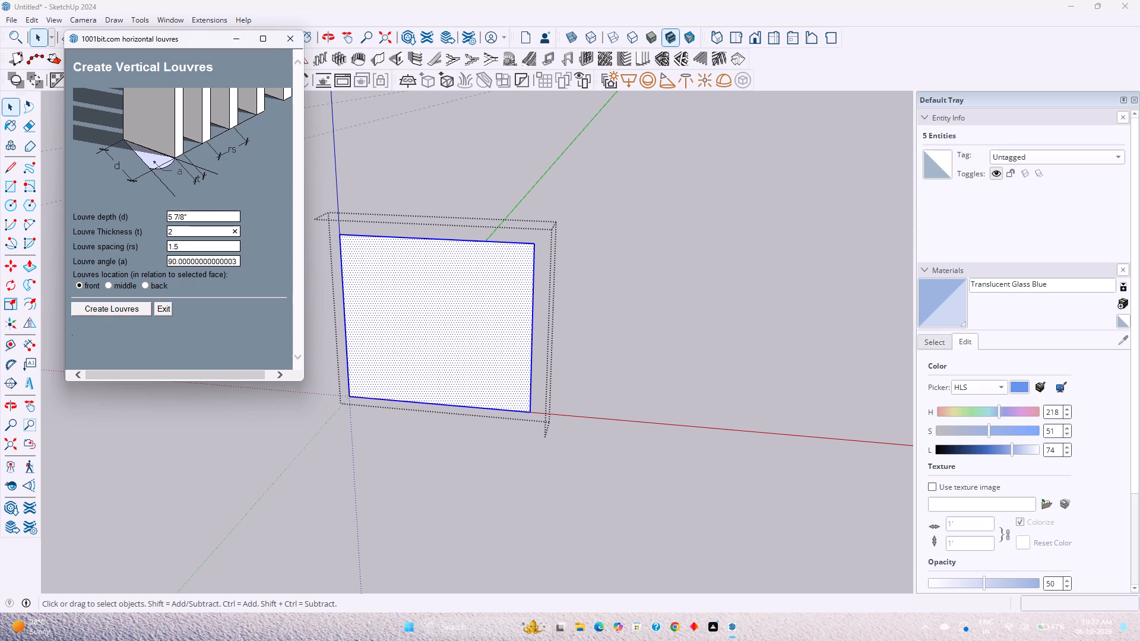
double_click(207, 216)
key("1")
key("Return")
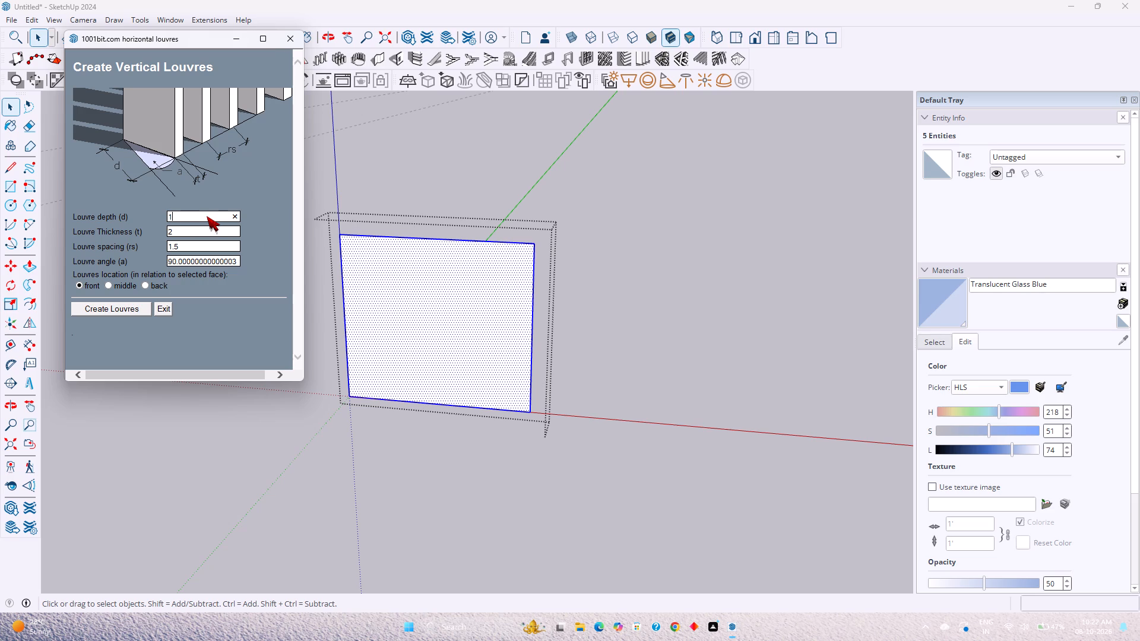
left_click(122, 308)
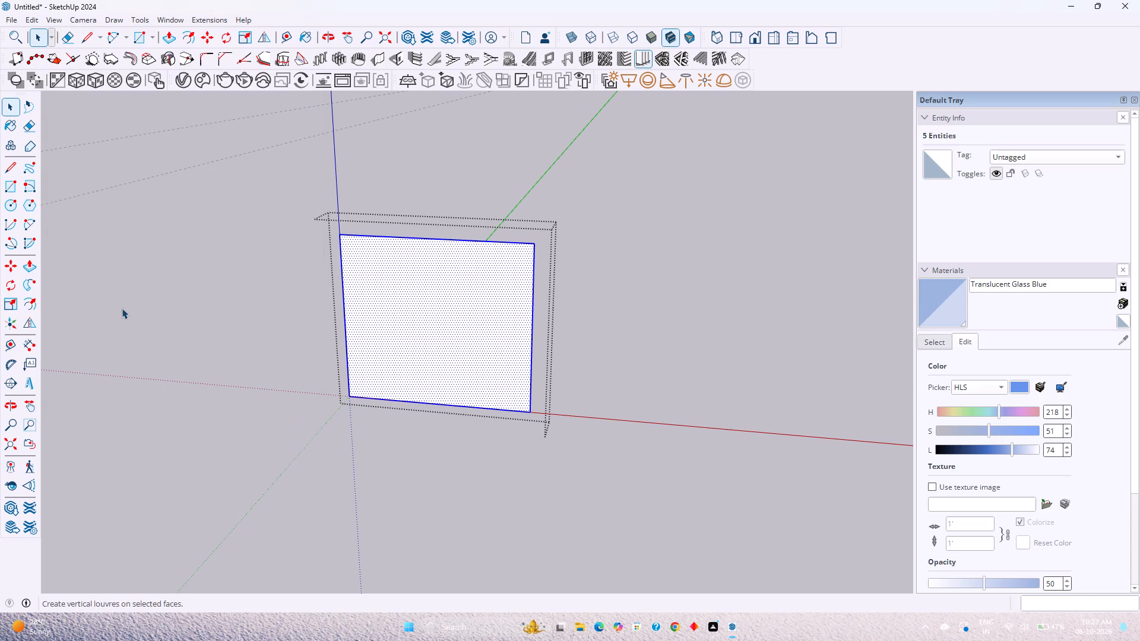
left_click(354, 275)
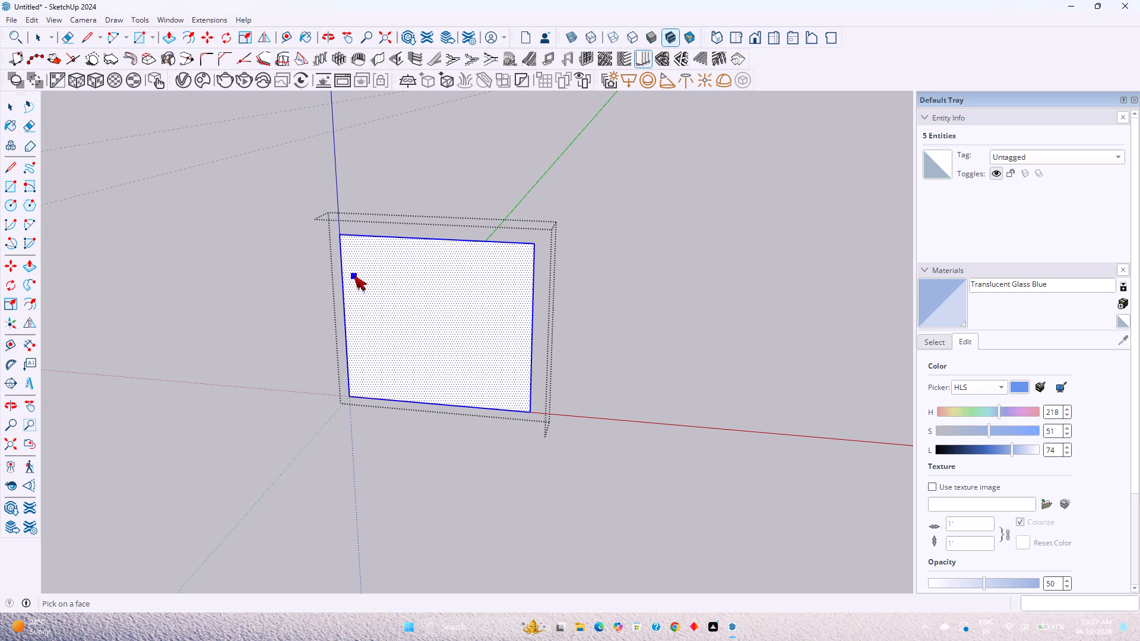
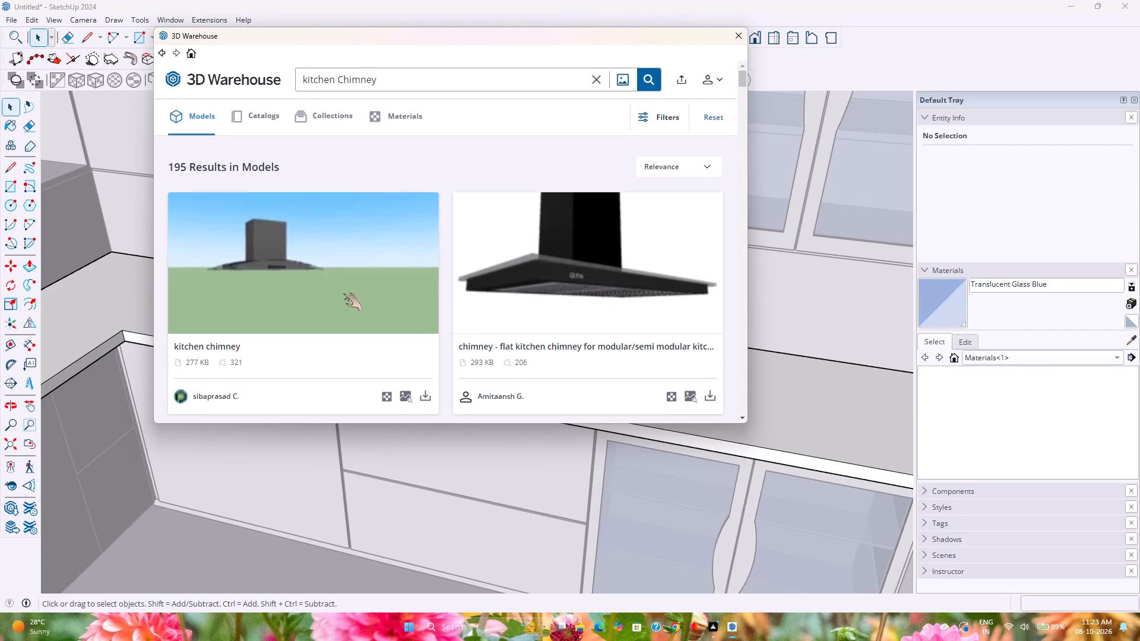
Browse the kitchen chimney models in 3D Warehouse for one that suits the kitchen.
scroll(382, 296, "down", 8)
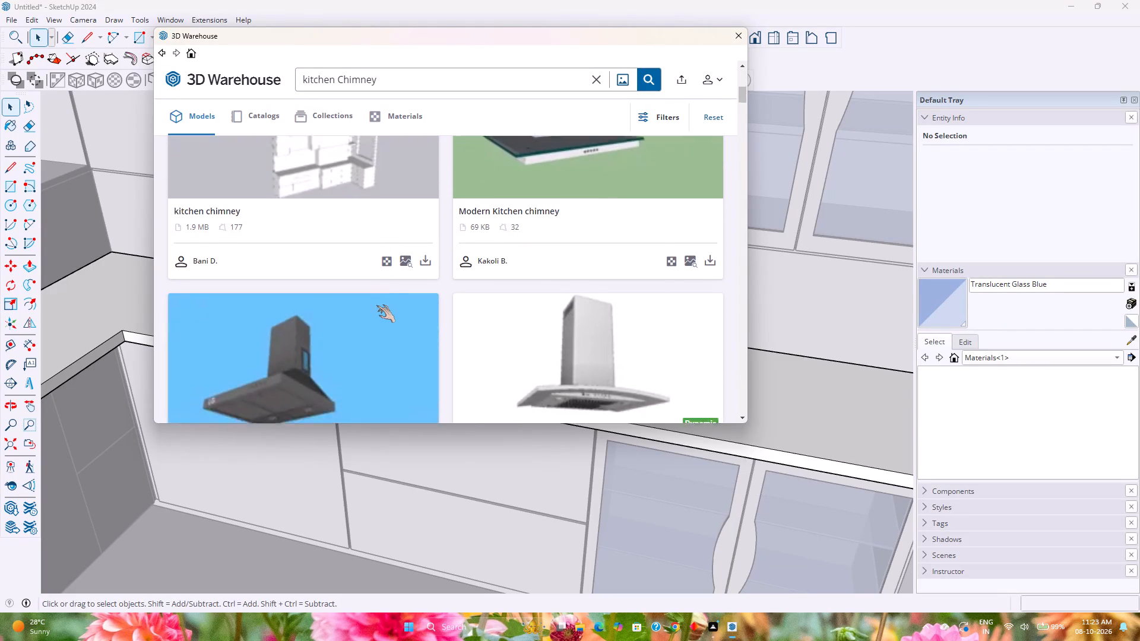
scroll(376, 305, "down", 9)
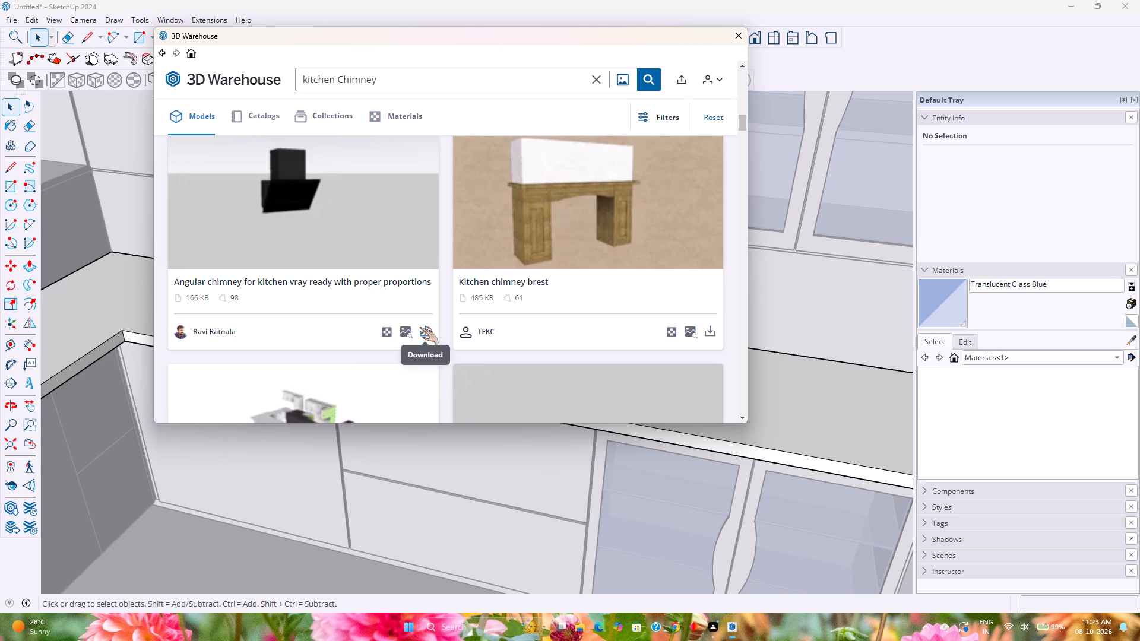
scroll(424, 329, "down", 5)
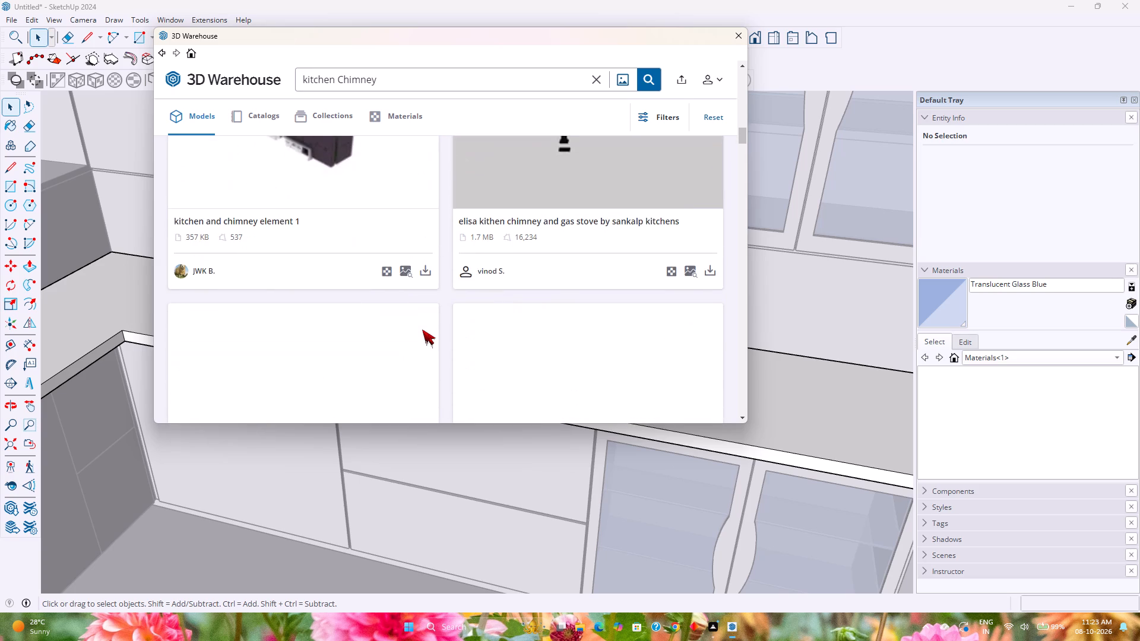
scroll(420, 329, "down", 5)
scroll(417, 331, "up", 1)
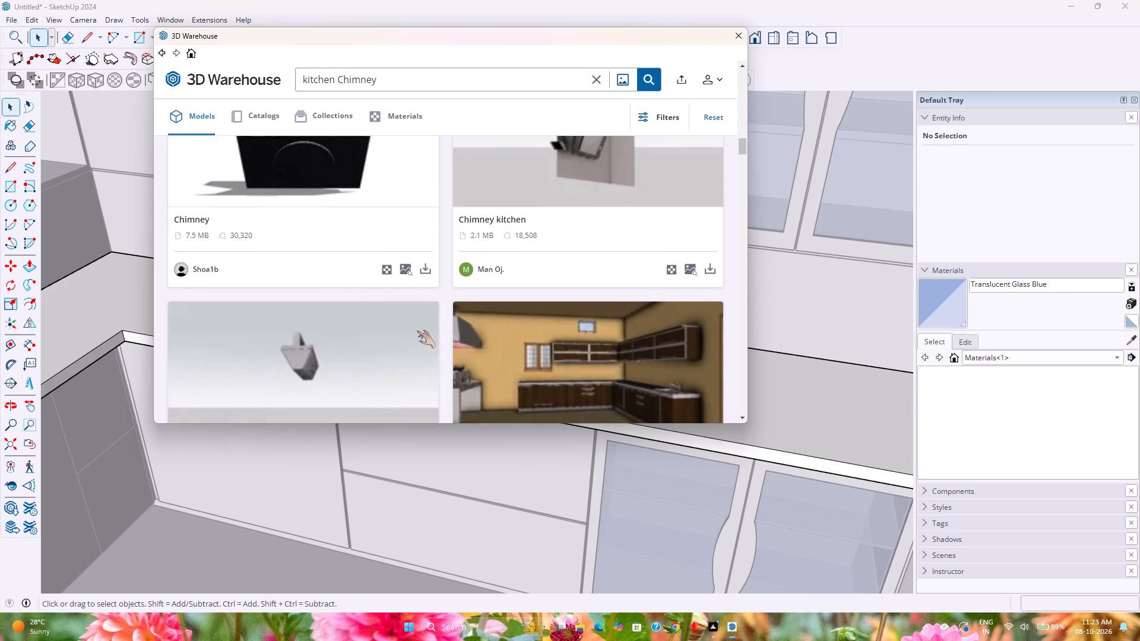
scroll(417, 331, "up", 3)
scroll(416, 331, "down", 2)
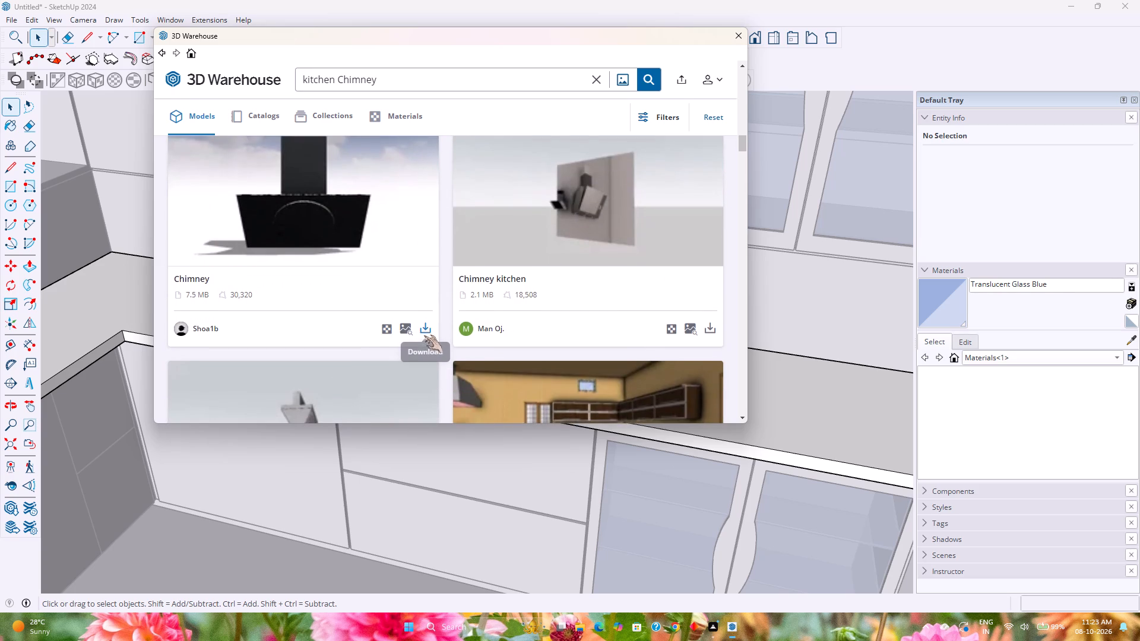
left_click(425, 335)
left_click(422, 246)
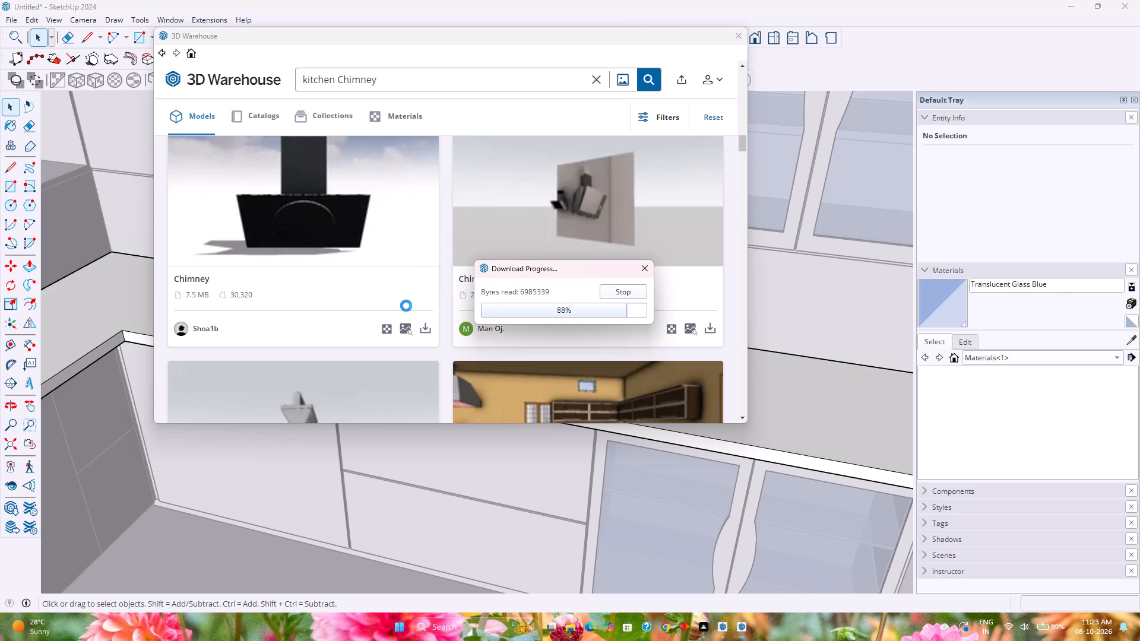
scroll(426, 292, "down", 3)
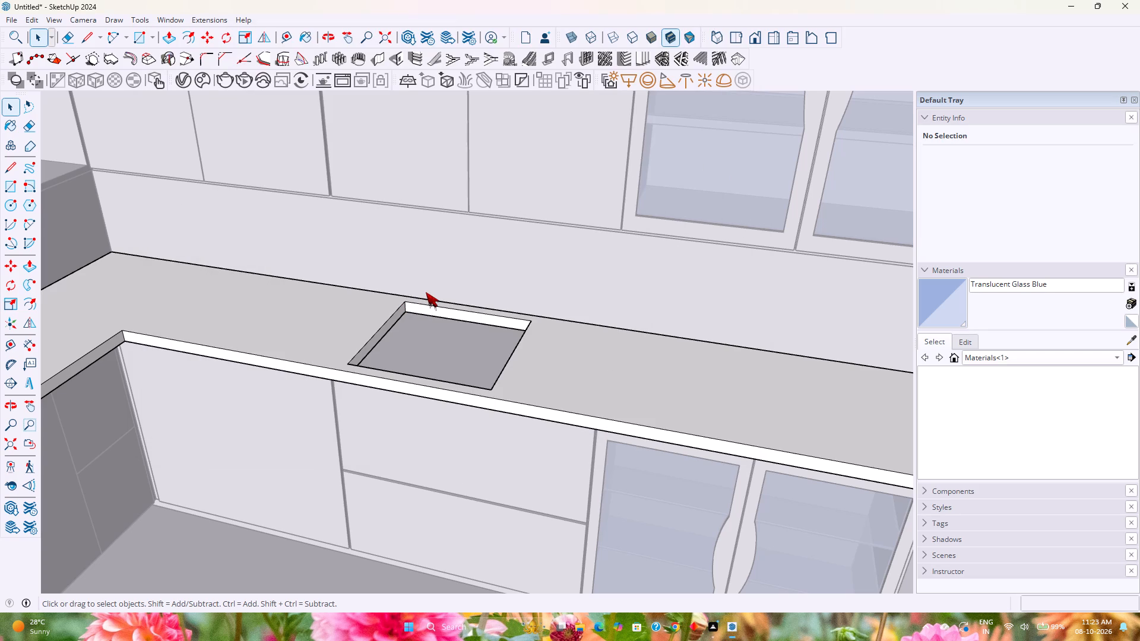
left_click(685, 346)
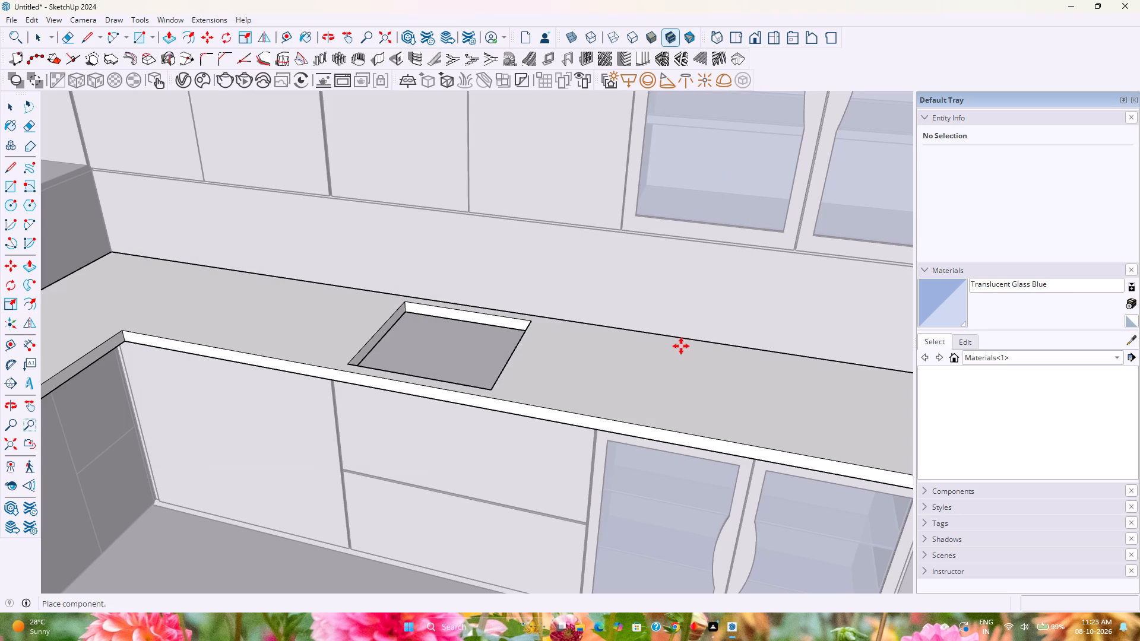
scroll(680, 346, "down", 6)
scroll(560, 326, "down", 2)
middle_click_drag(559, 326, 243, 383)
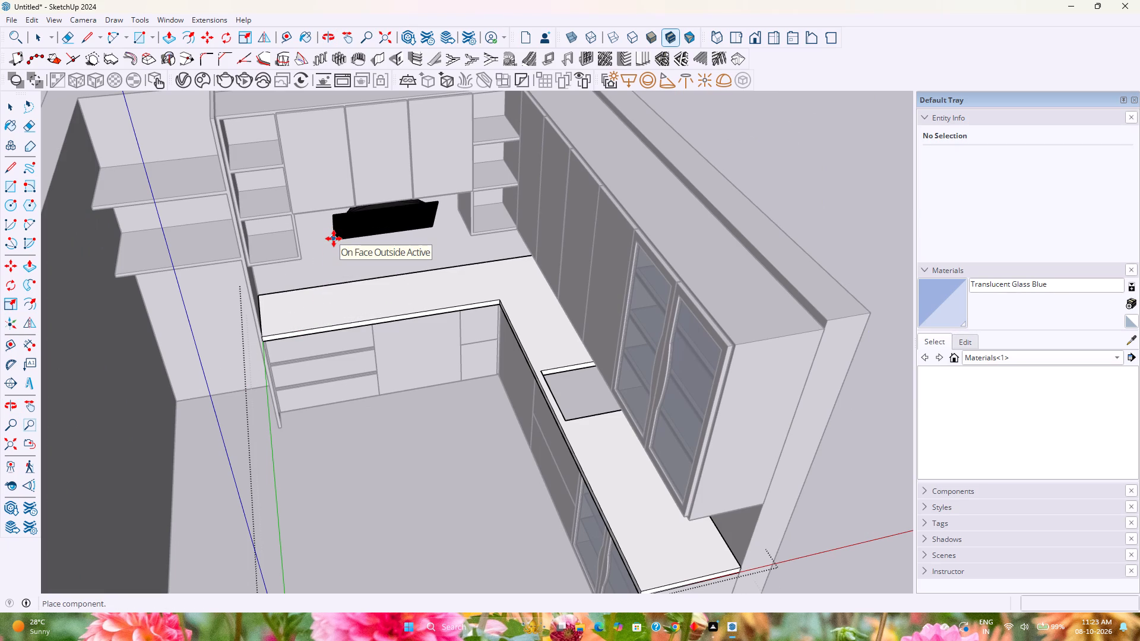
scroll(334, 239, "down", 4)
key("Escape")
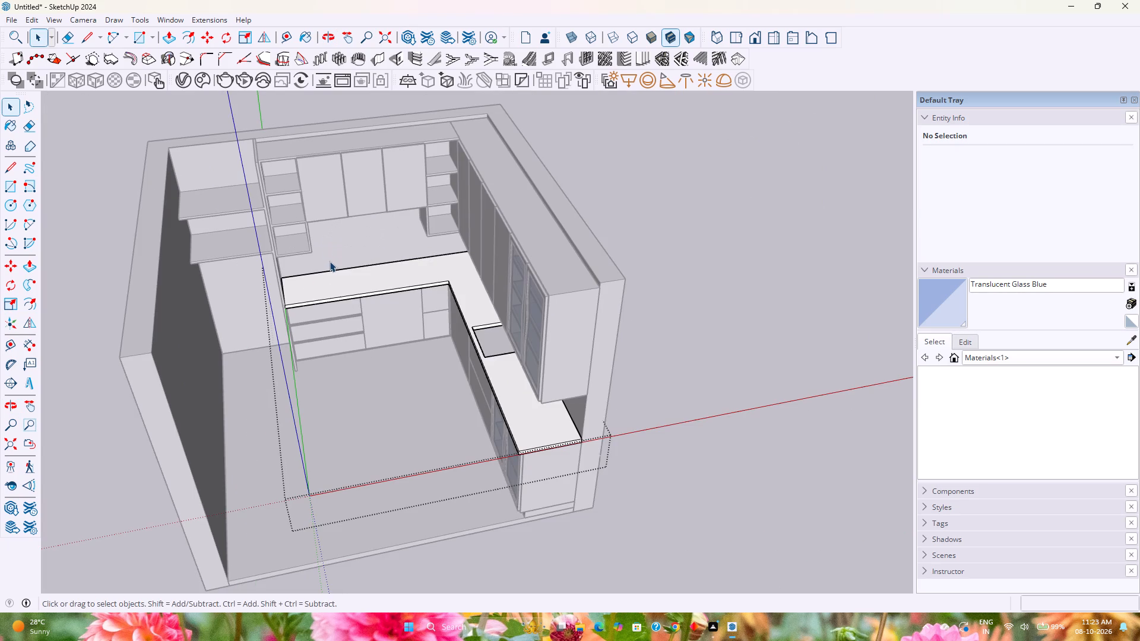
Search the 3D Warehouse models for "sink".
left_click(178, 21)
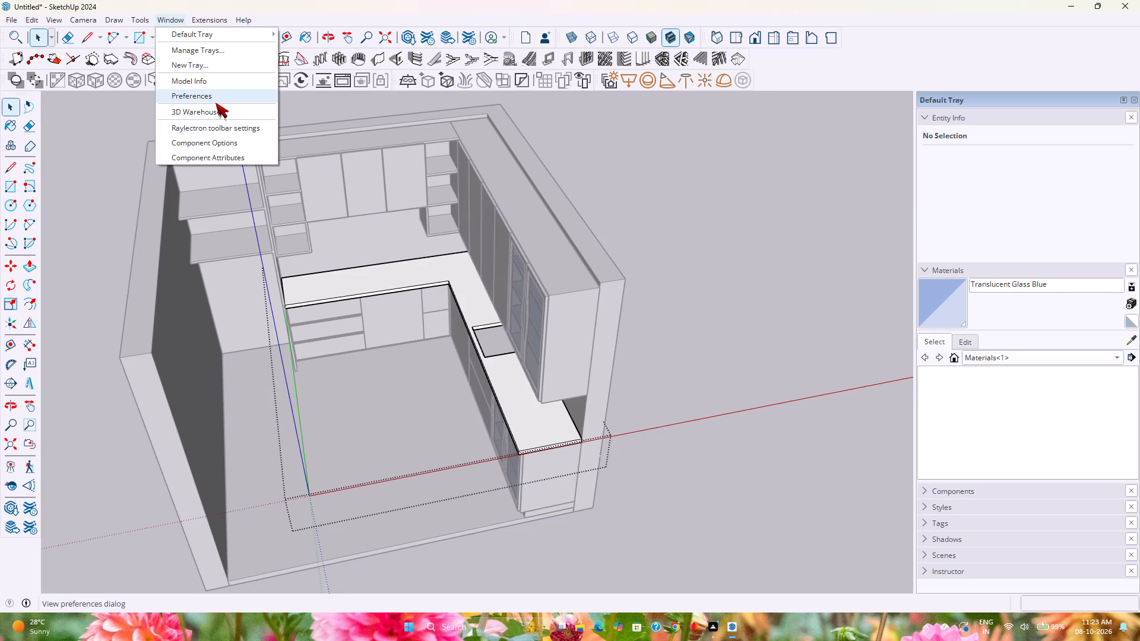
left_click(217, 109)
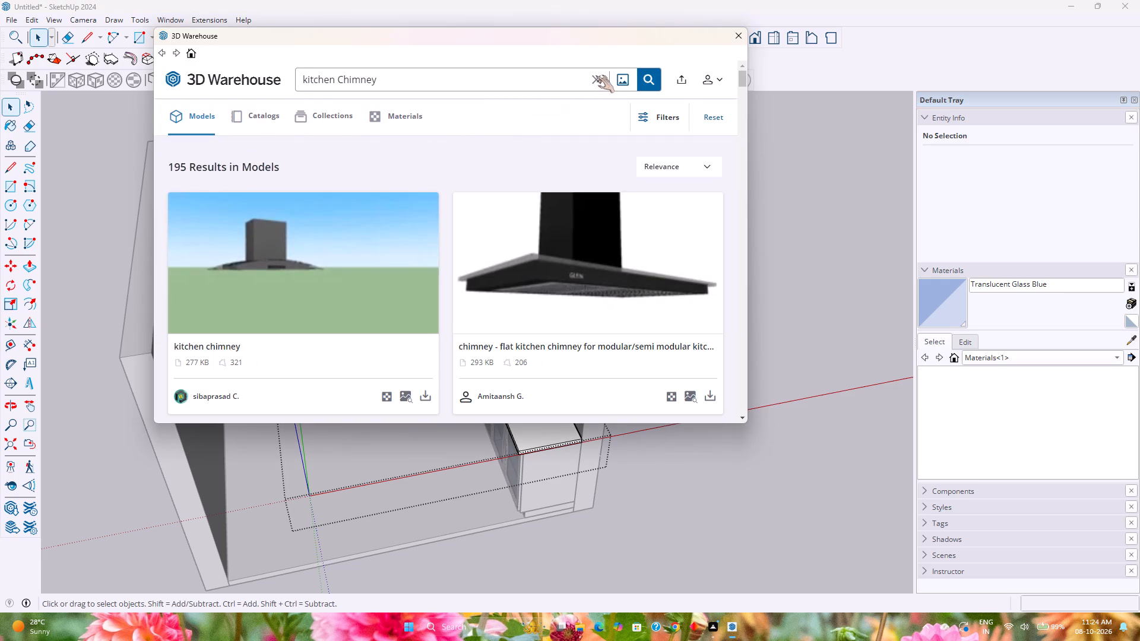
left_click(596, 75)
left_click(541, 77)
type("ink")
key("BackSpace")
key("BackSpace")
key("BackSpace")
key("BackSpace")
type("sink")
key("Return")
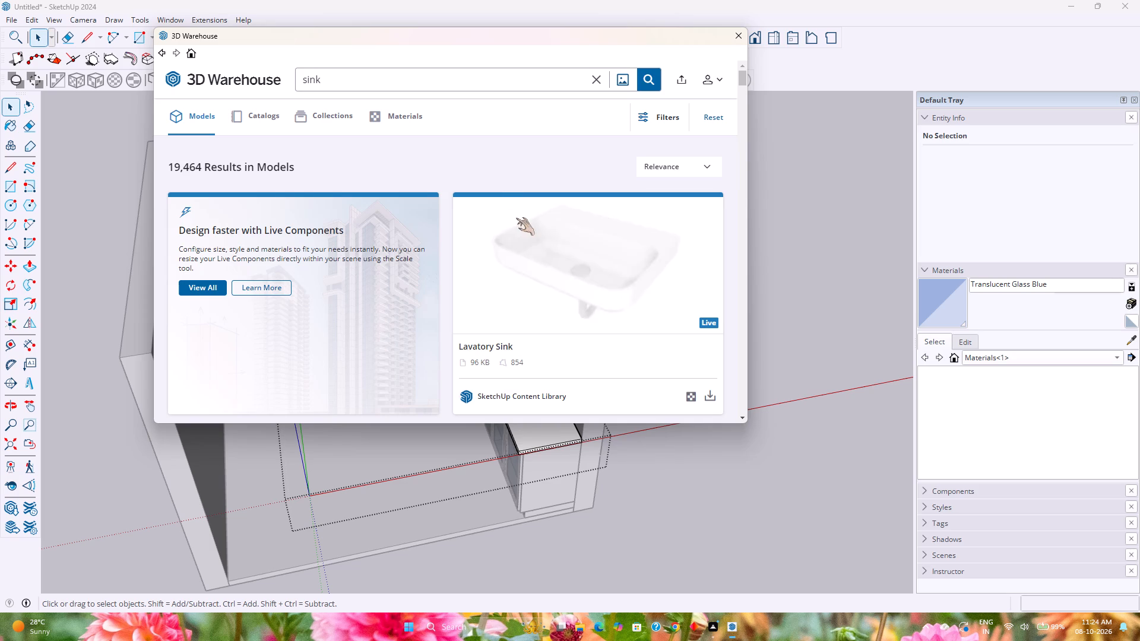
Choose the 712 KB black sink with a drainboard and tap from the results and load it directly into the model.
scroll(517, 220, "down", 5)
scroll(421, 276, "down", 5)
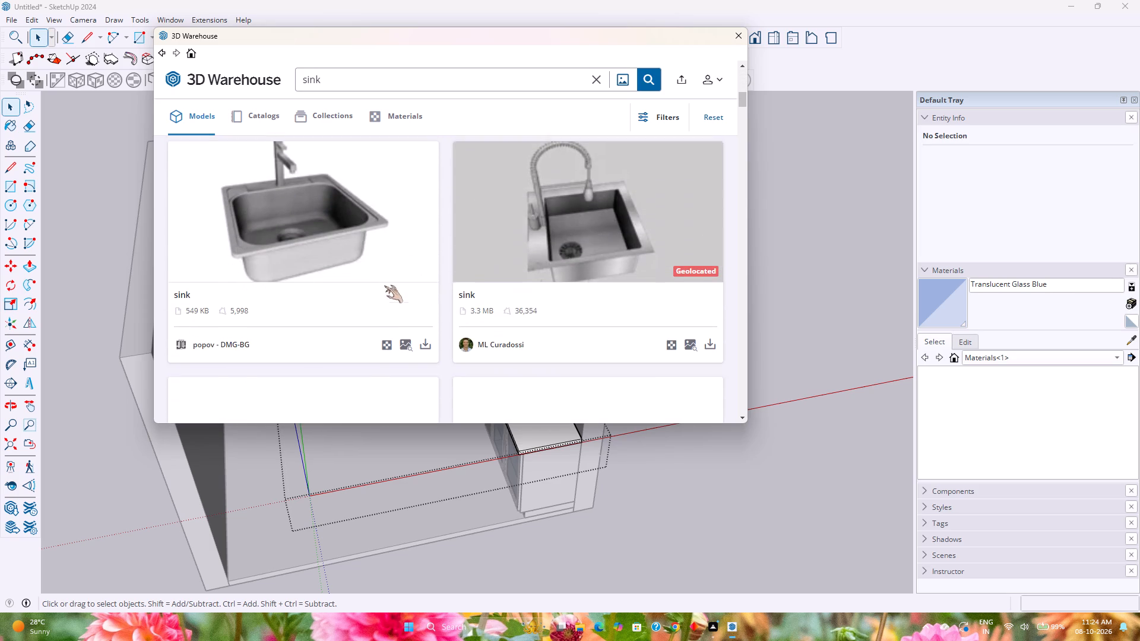
scroll(375, 291, "down", 12)
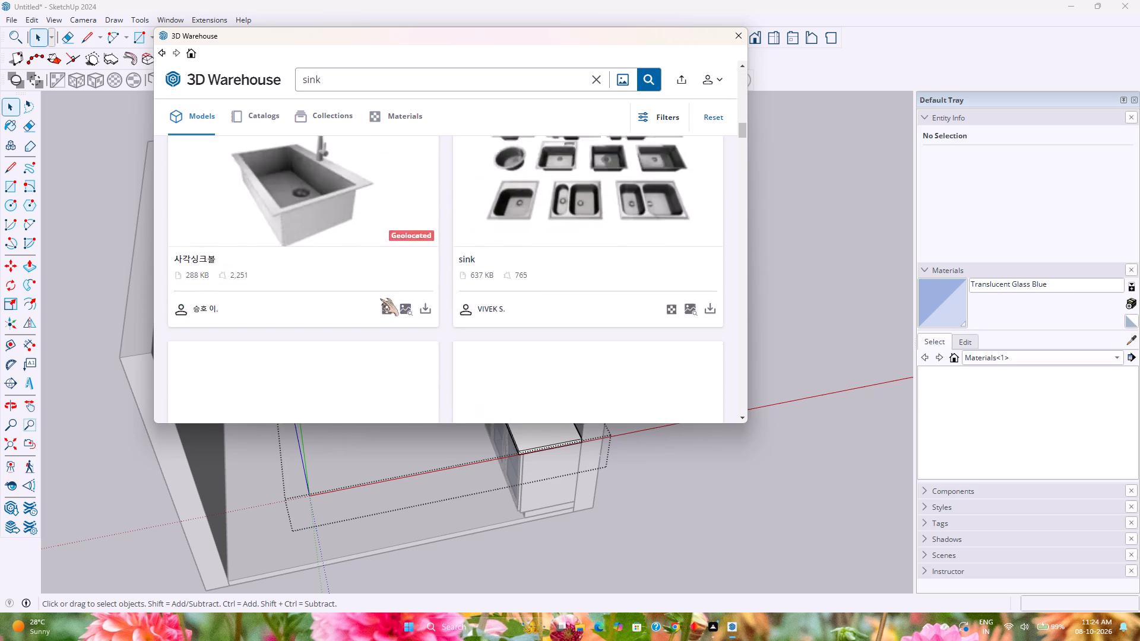
scroll(382, 300, "down", 6)
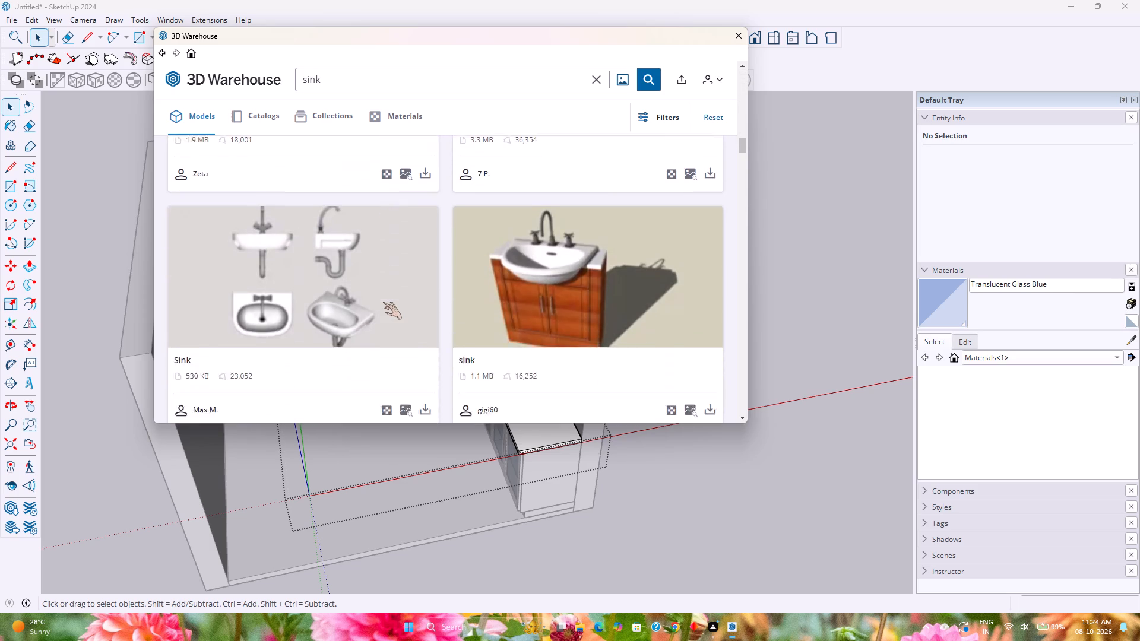
scroll(383, 302, "down", 7)
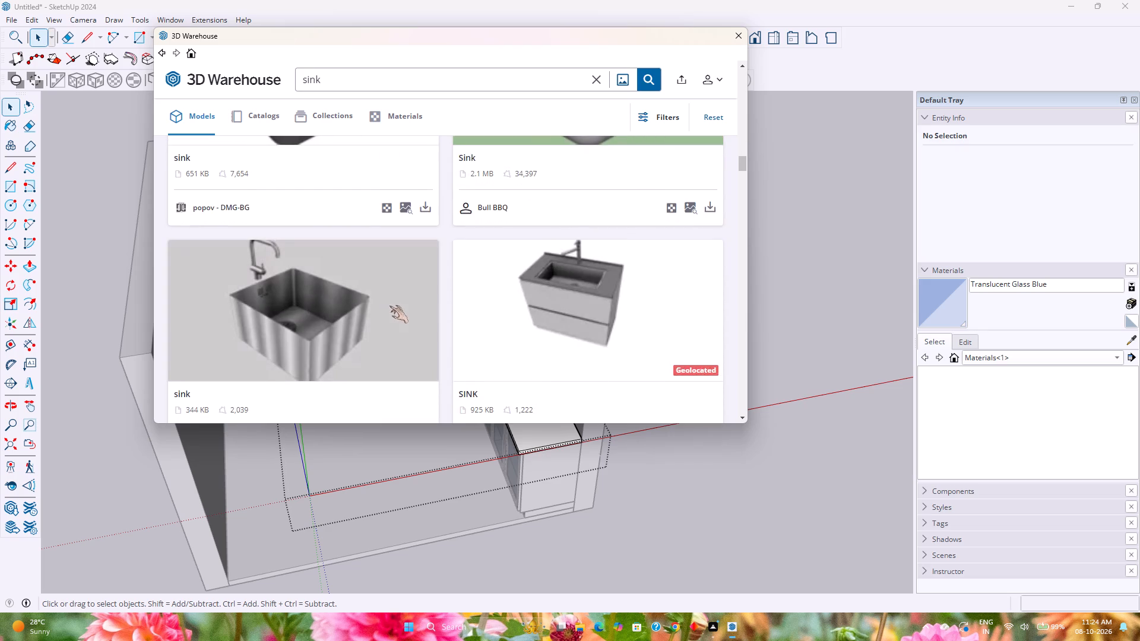
scroll(389, 306, "down", 5)
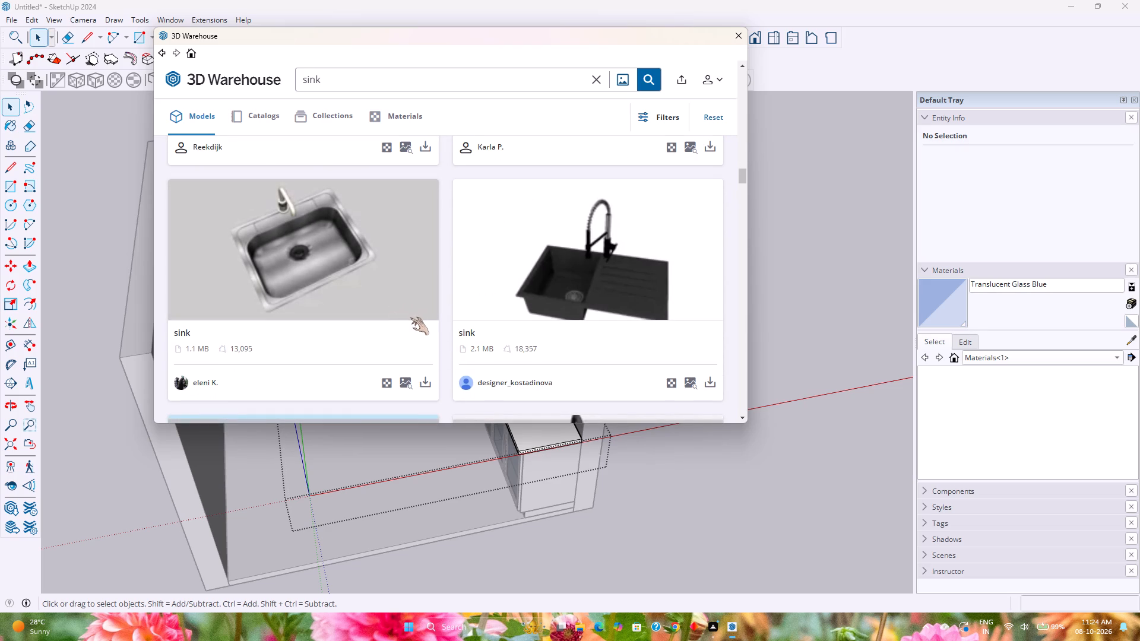
scroll(522, 330, "down", 3)
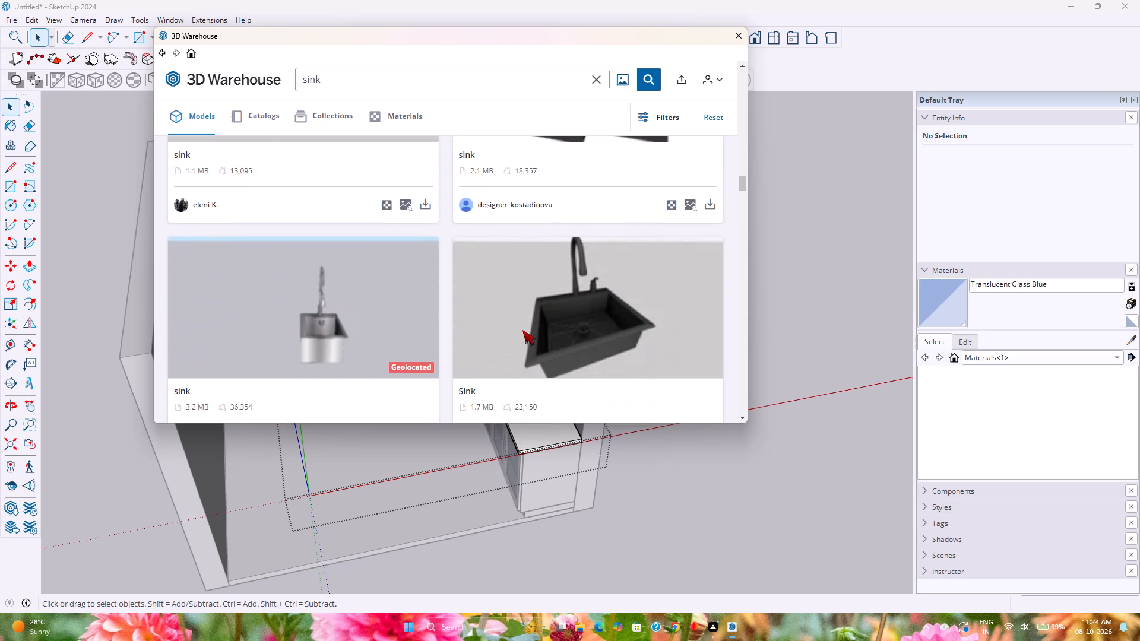
scroll(522, 330, "down", 5)
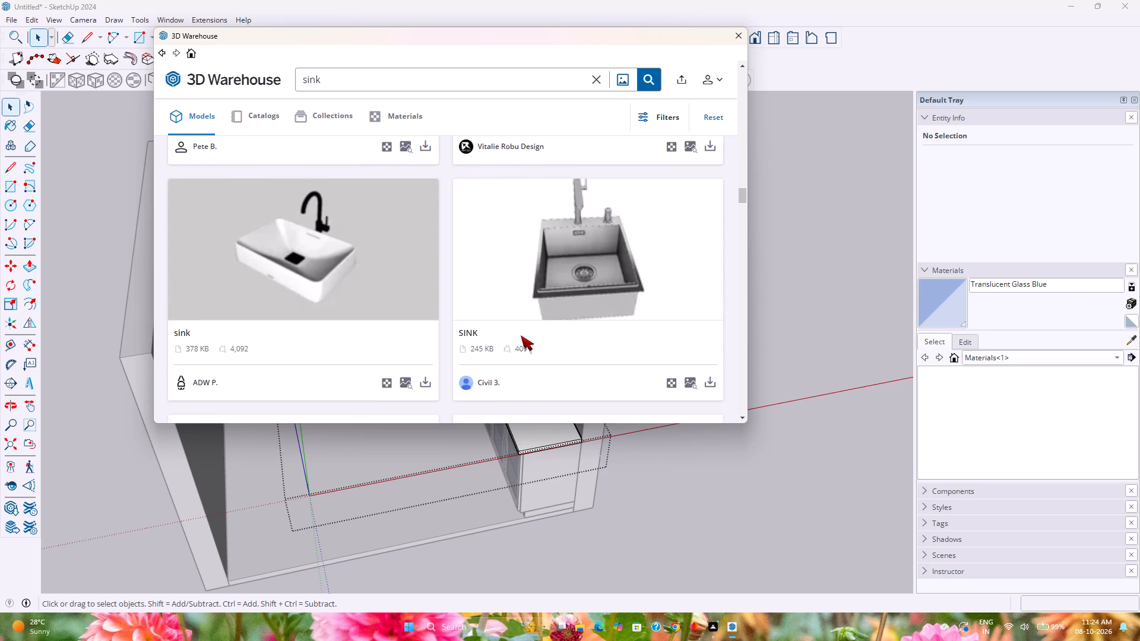
scroll(521, 335, "down", 4)
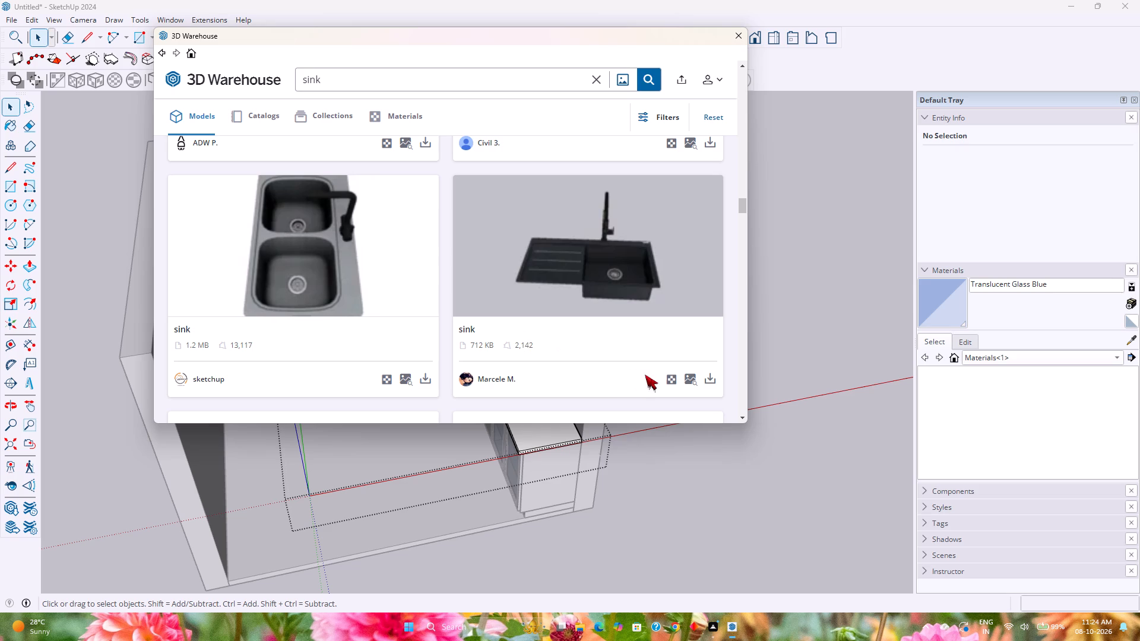
left_click(713, 380)
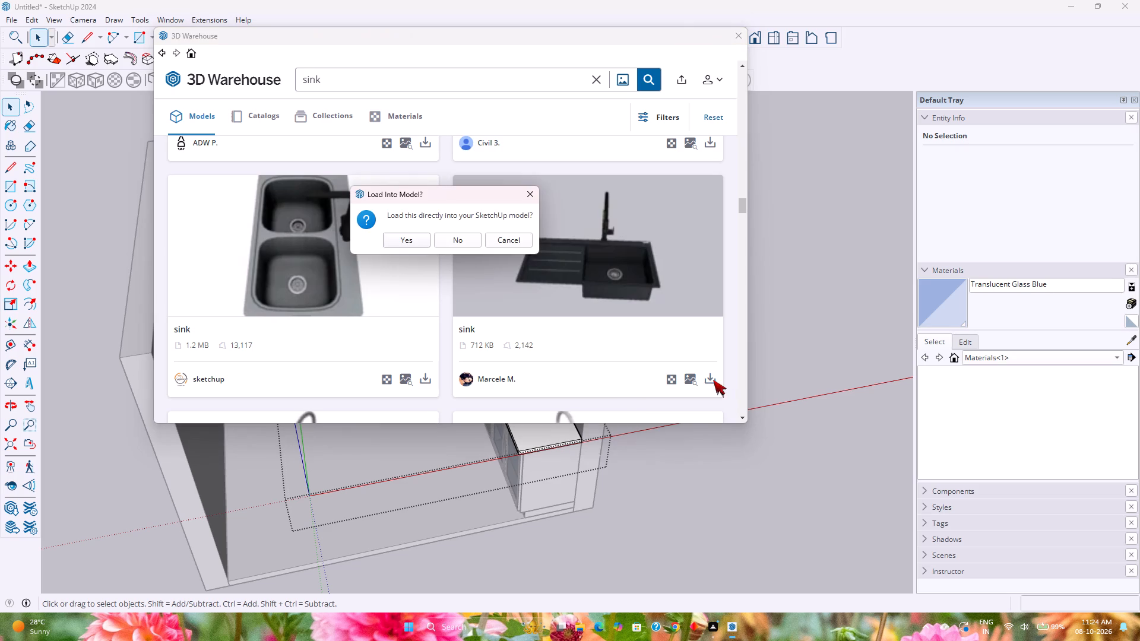
left_click(398, 234)
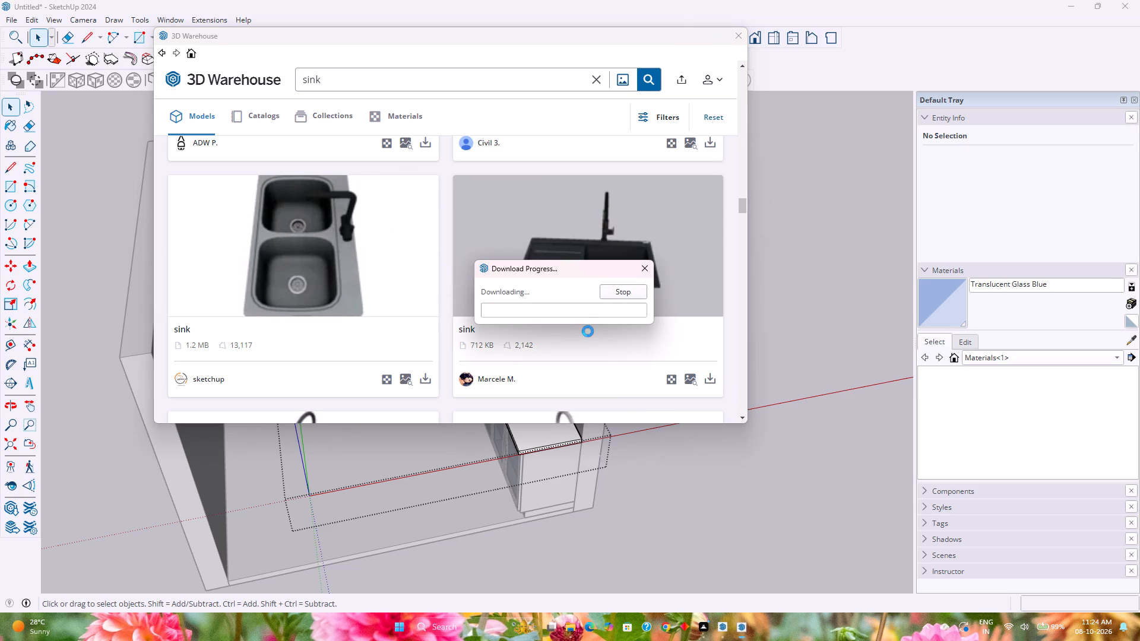
Place the black sink component in the open space beyond the end of the countertop.
scroll(482, 367, "up", 3)
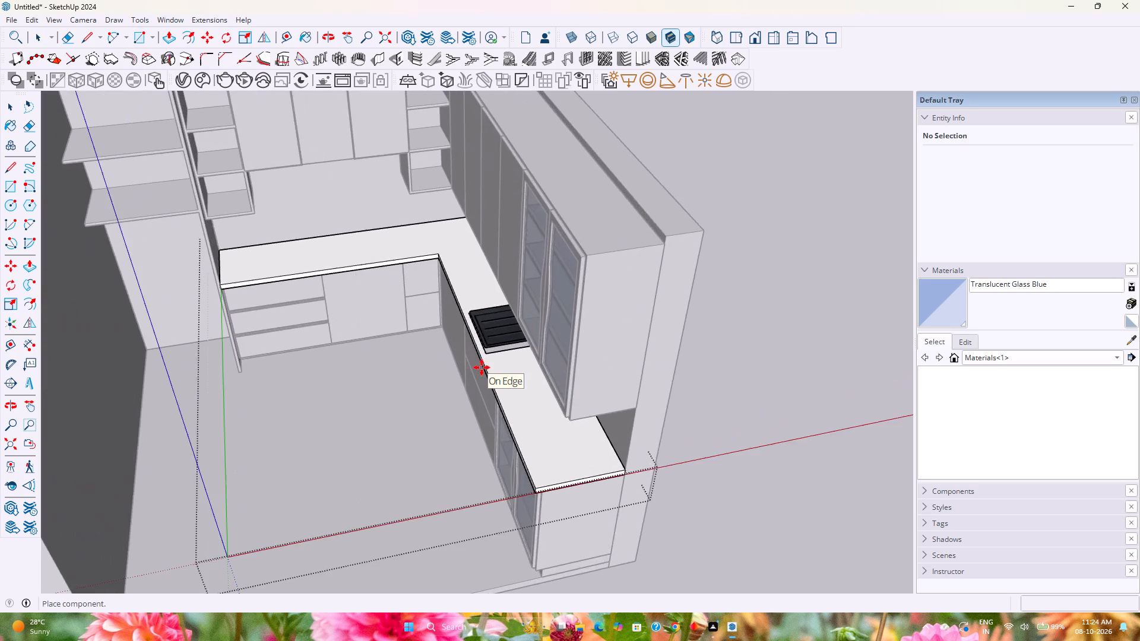
scroll(482, 367, "up", 4)
middle_click_drag(482, 367, 734, 397)
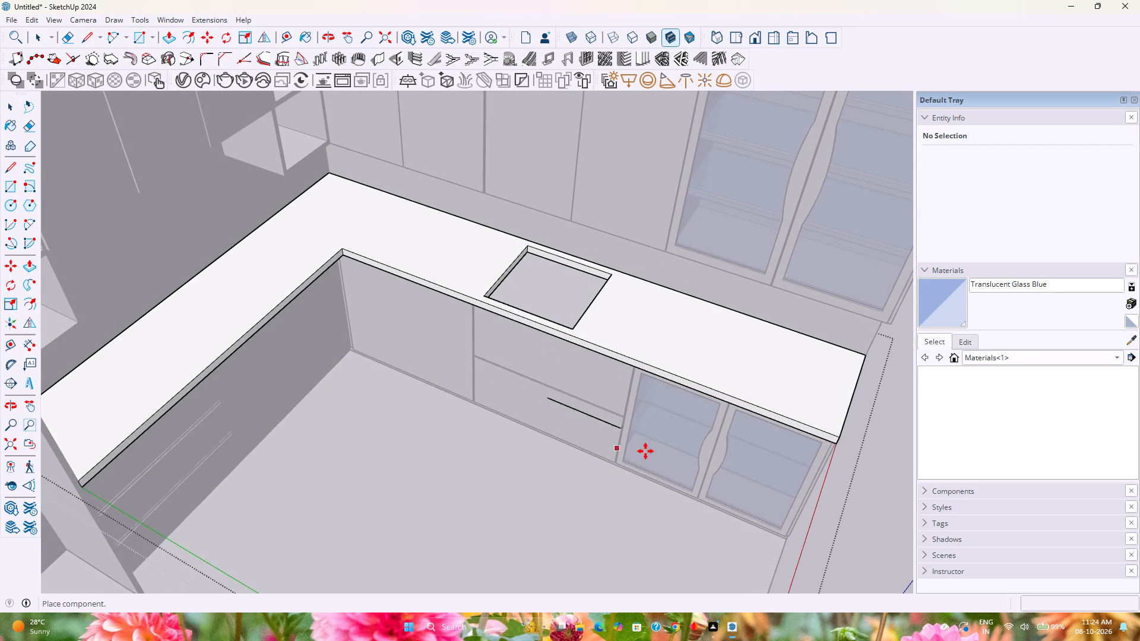
middle_click_drag(774, 417, 486, 331, "shift")
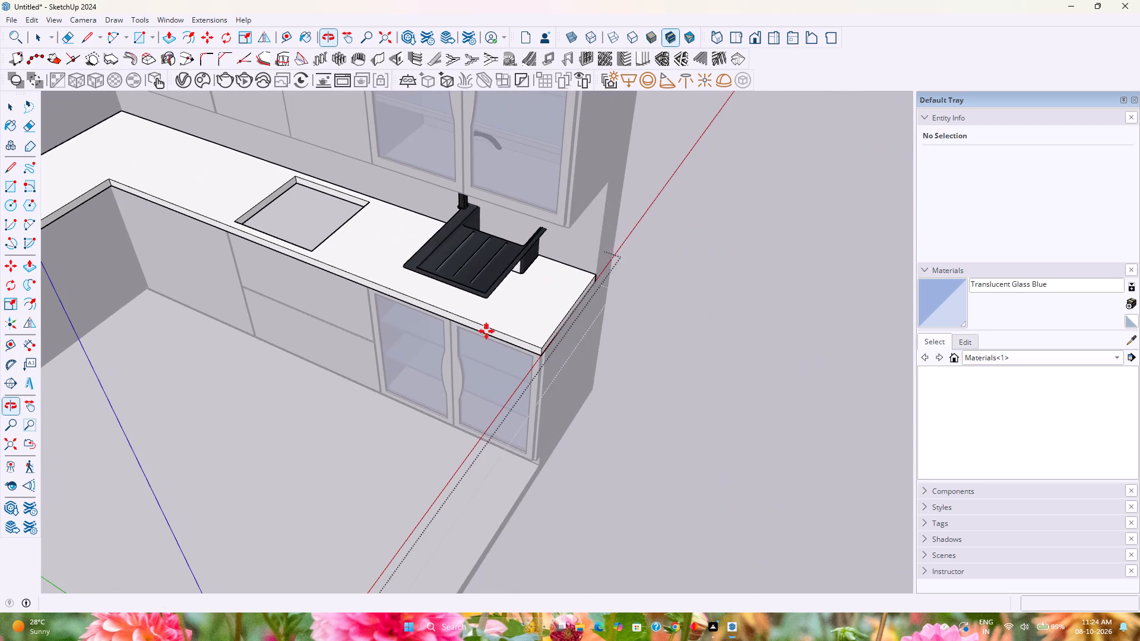
left_click(717, 450)
Flip the sink across the red plane, shifting that plane outward so the sink lands clear of the cabinets.
middle_click_drag(739, 453, 515, 392)
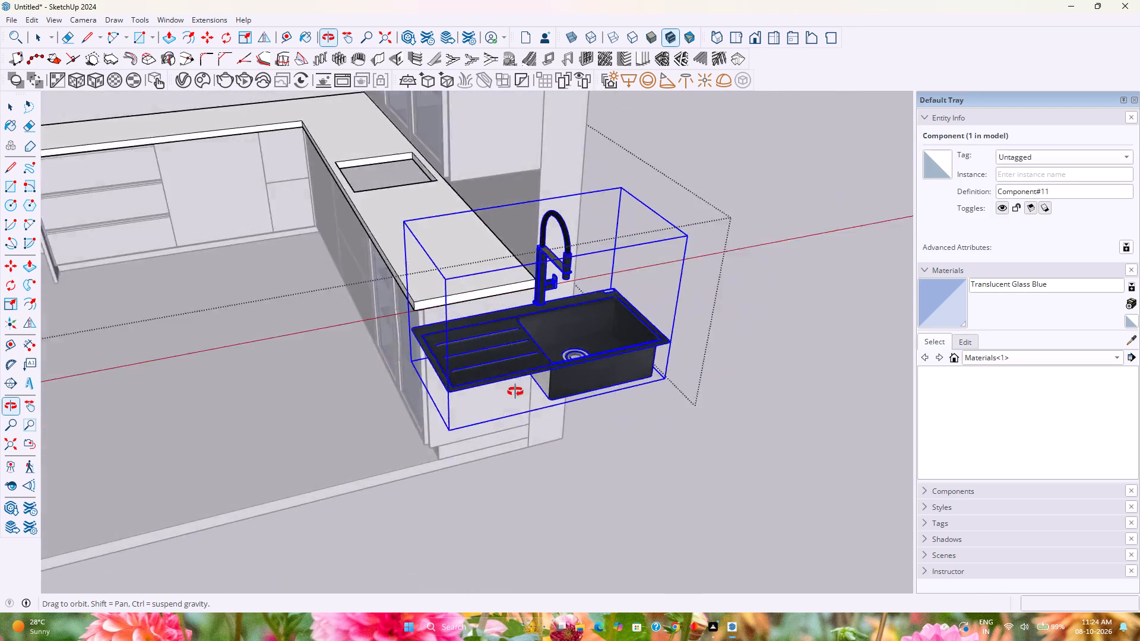
middle_click_drag(515, 392, 435, 391)
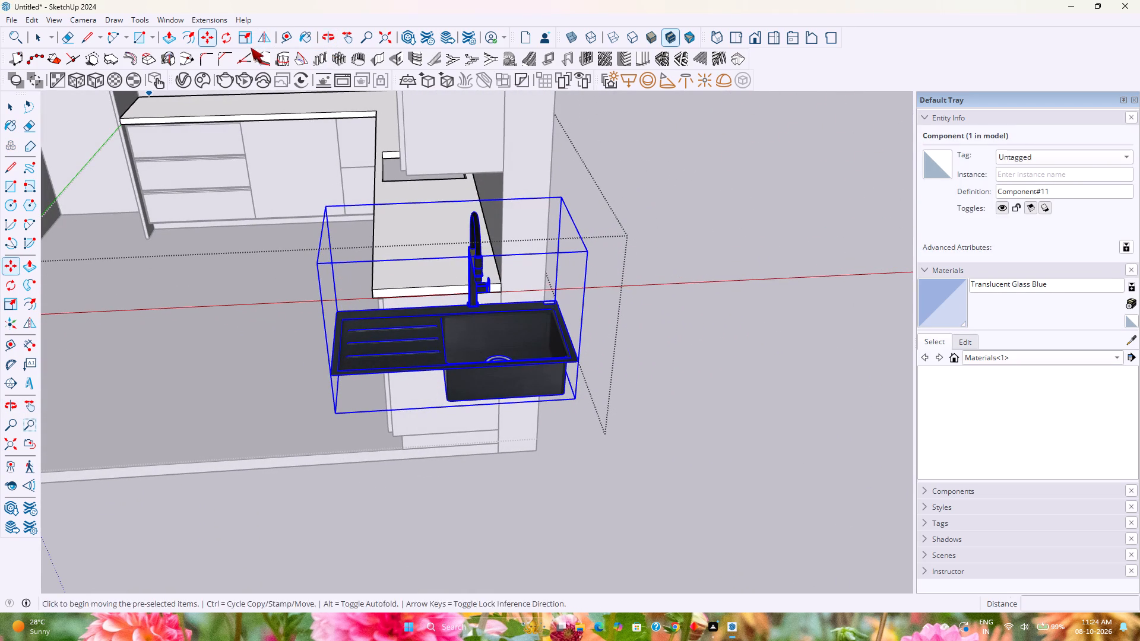
left_click(264, 38)
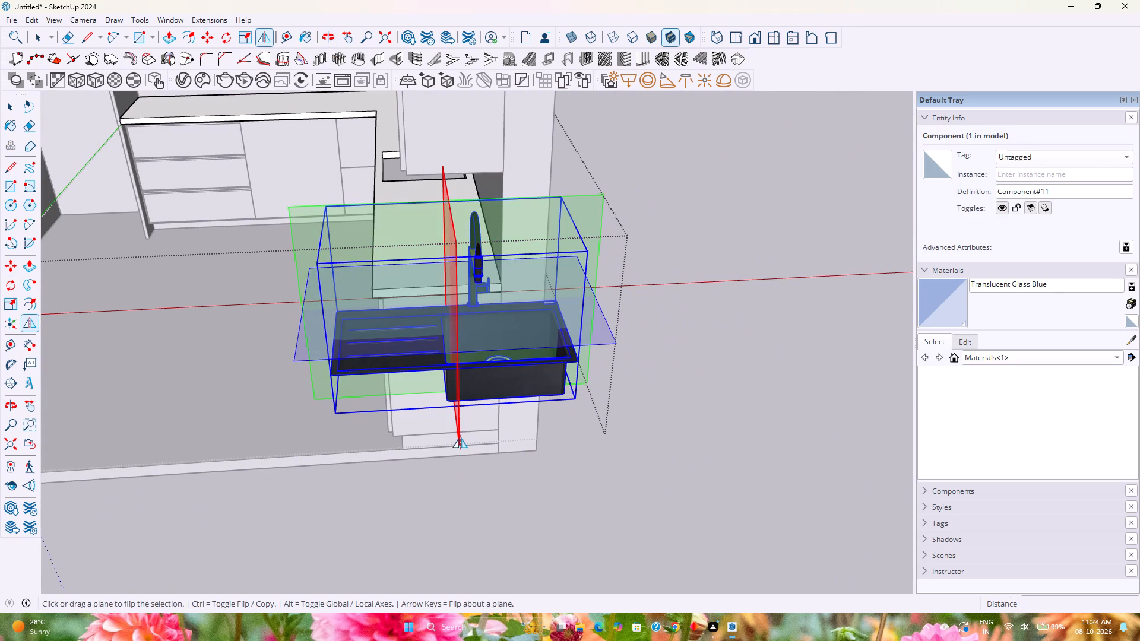
left_click_drag(460, 438, 672, 434)
middle_click_drag(596, 467, 600, 474)
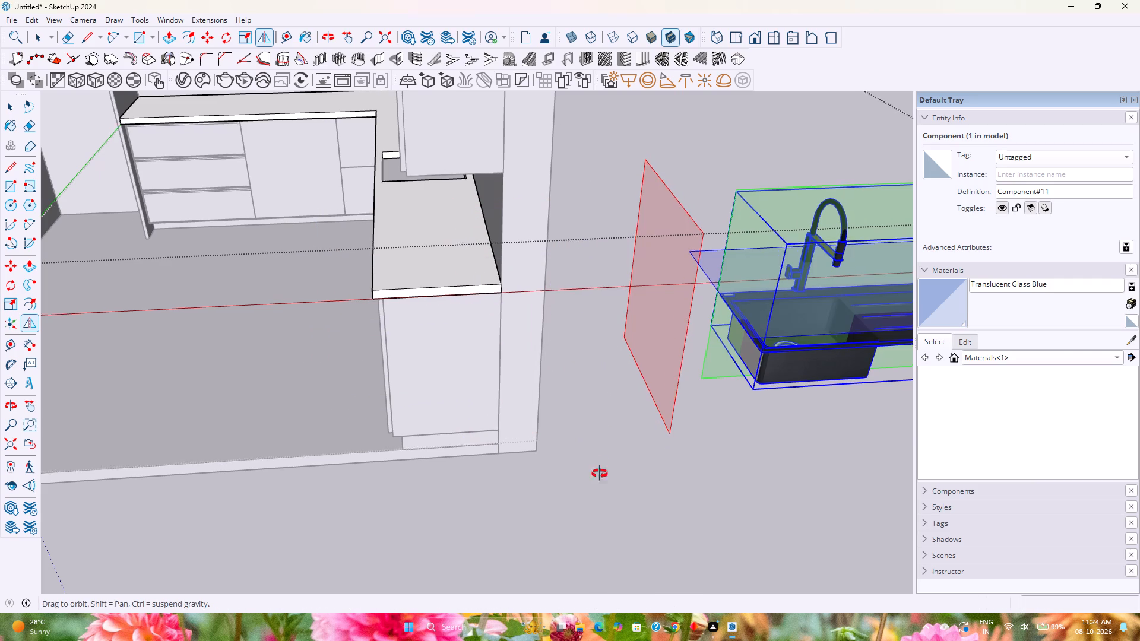
middle_click_drag(600, 474, 677, 540)
key("Escape")
Rotate the sink horizontally about its bottom corner at the drainboard end, aligning its long side with the countertop run with the cutout.
scroll(675, 527, "down", 2)
middle_click_drag(674, 526, 452, 453)
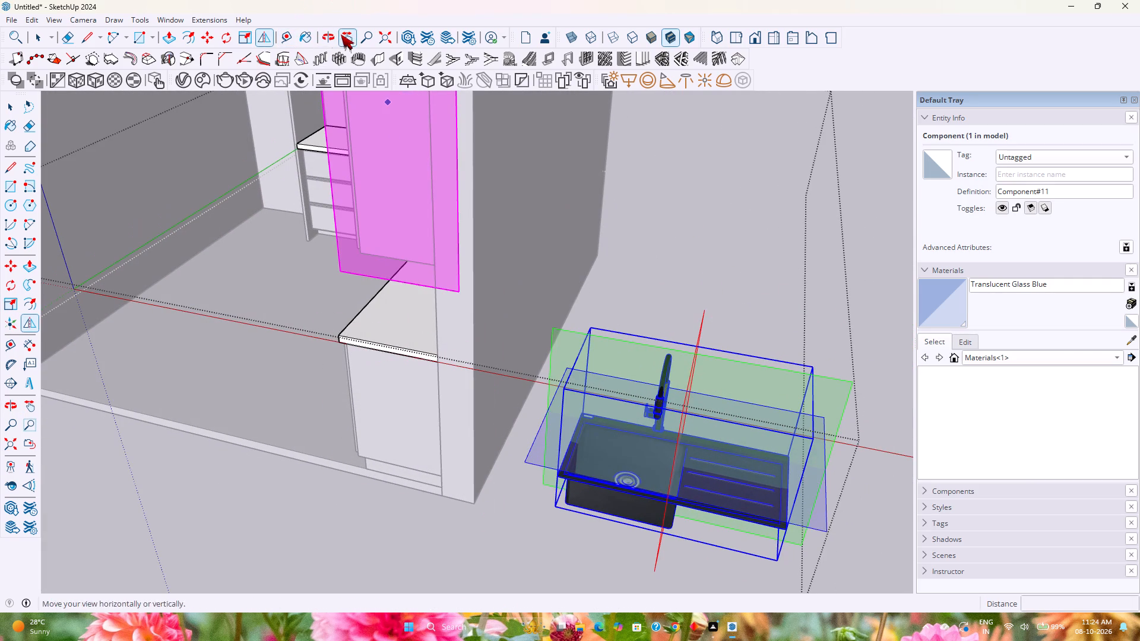
left_click(230, 36)
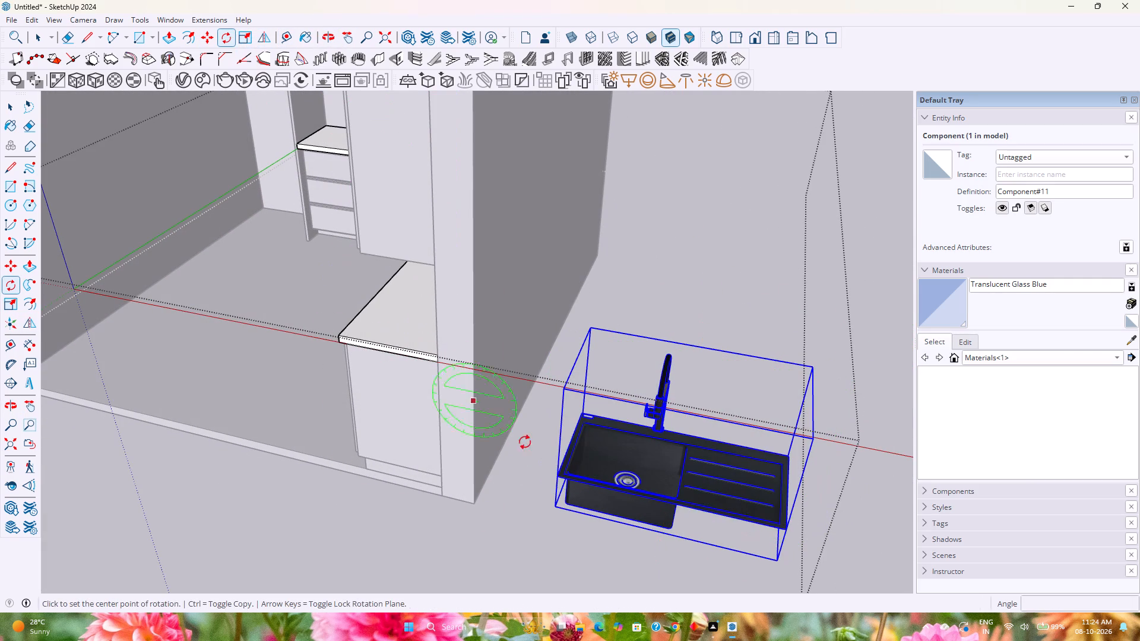
left_click(781, 560)
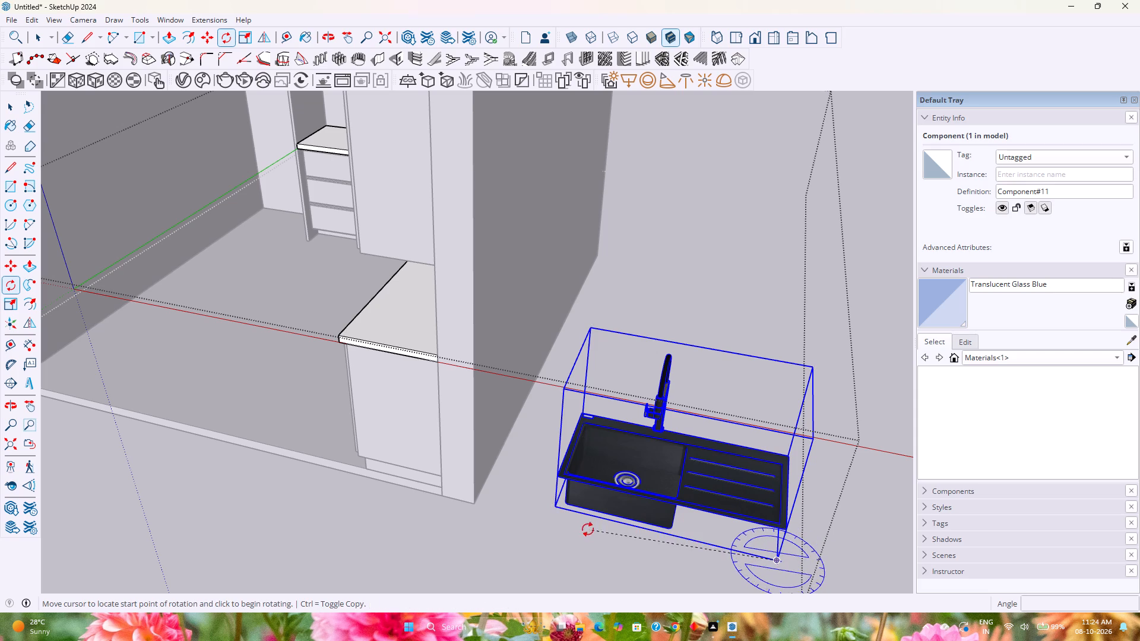
left_click(550, 504)
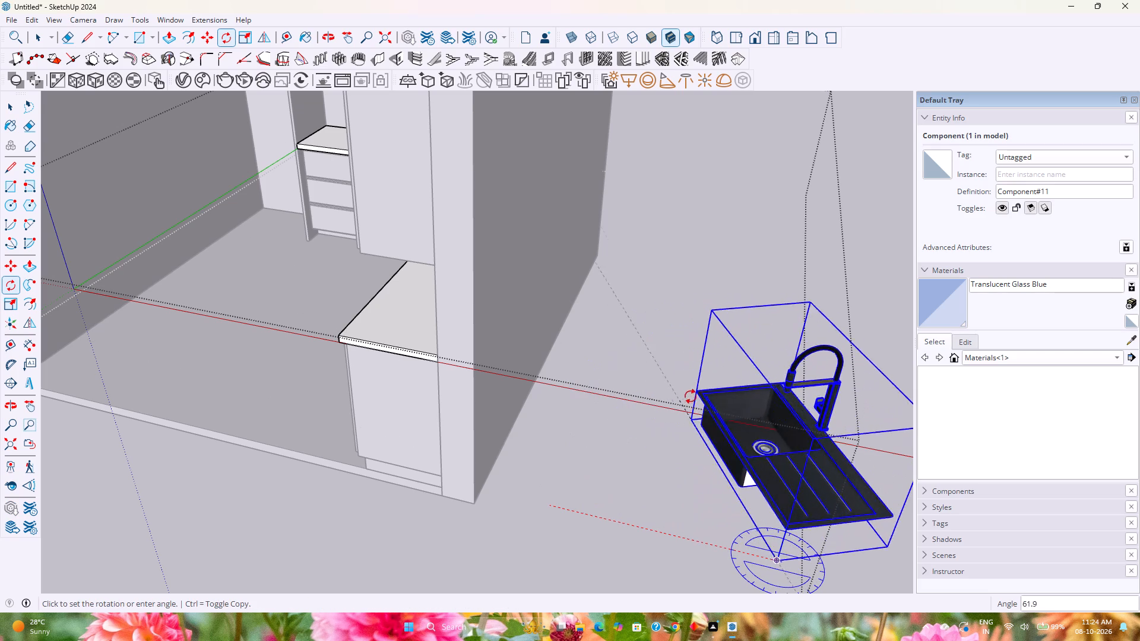
left_click(789, 383)
Move the sink by its rim's front corner at the bowl end onto the matching front corner of the countertop cutout.
middle_click_drag(533, 455, 769, 509)
key("m")
middle_click_drag(508, 468, 308, 472, "shift")
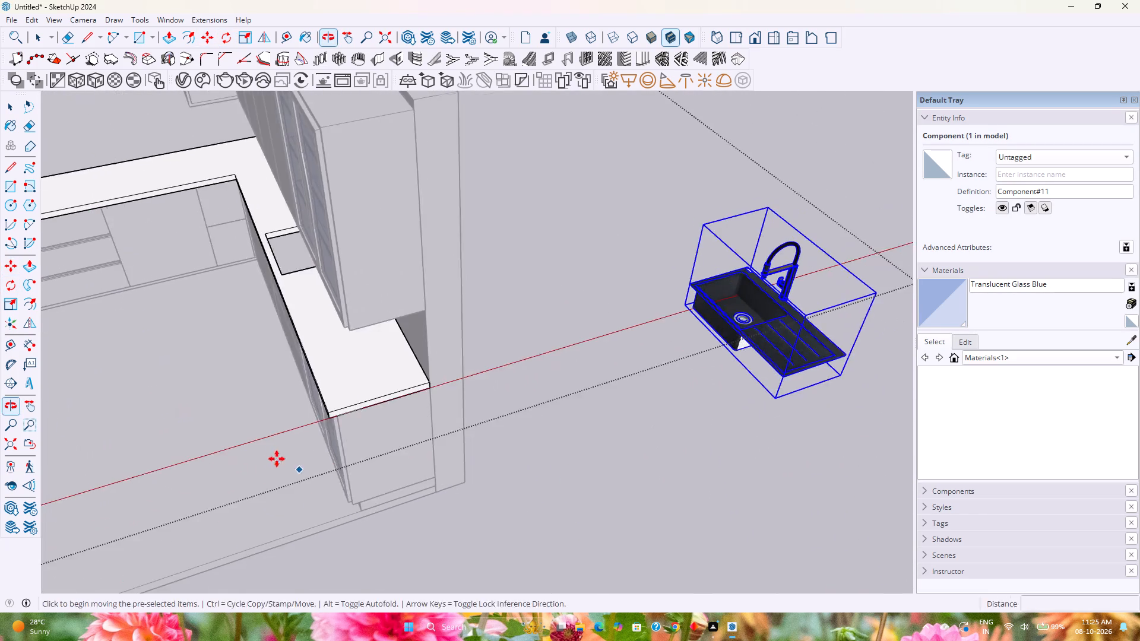
middle_click_drag(274, 457, 447, 492)
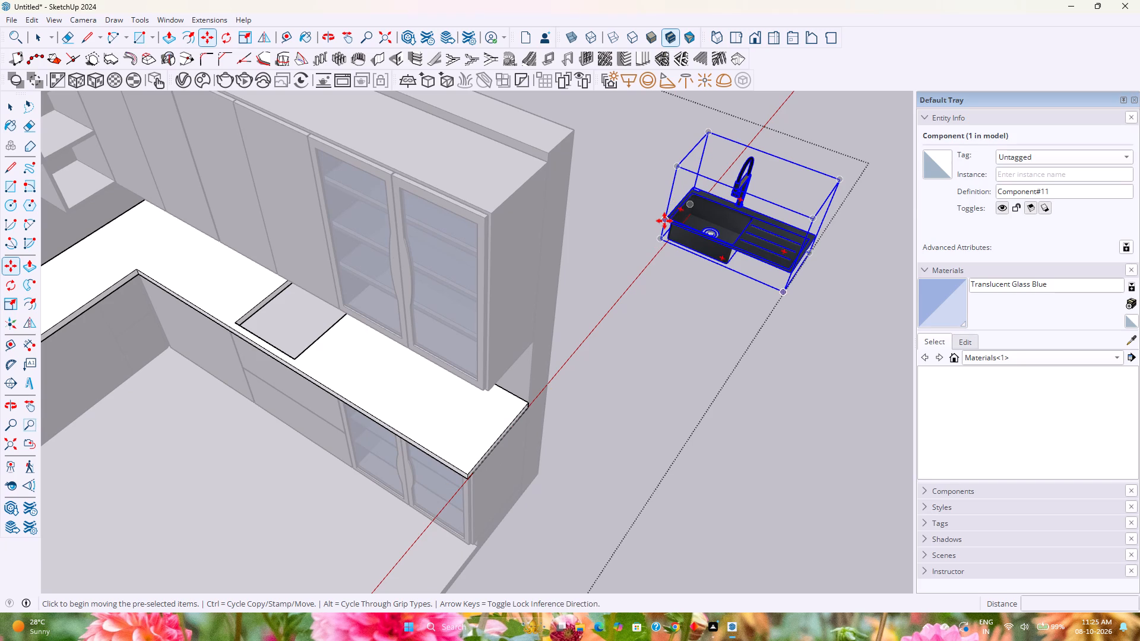
scroll(664, 220, "up", 13)
left_click(666, 221)
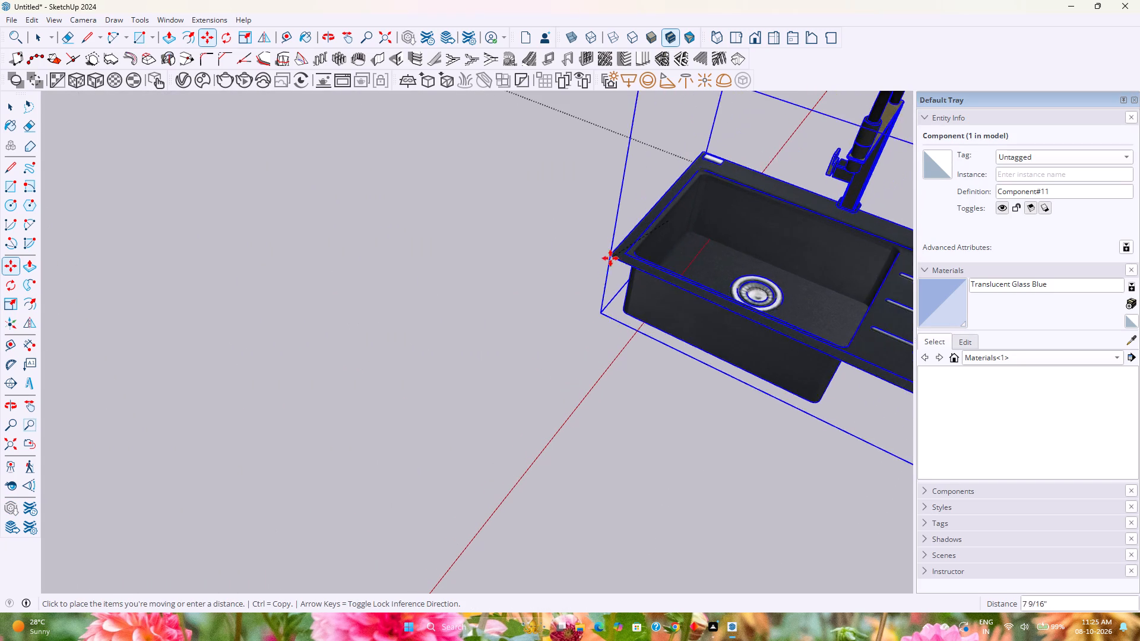
scroll(610, 258, "down", 19)
scroll(257, 347, "up", 2)
scroll(306, 341, "up", 13)
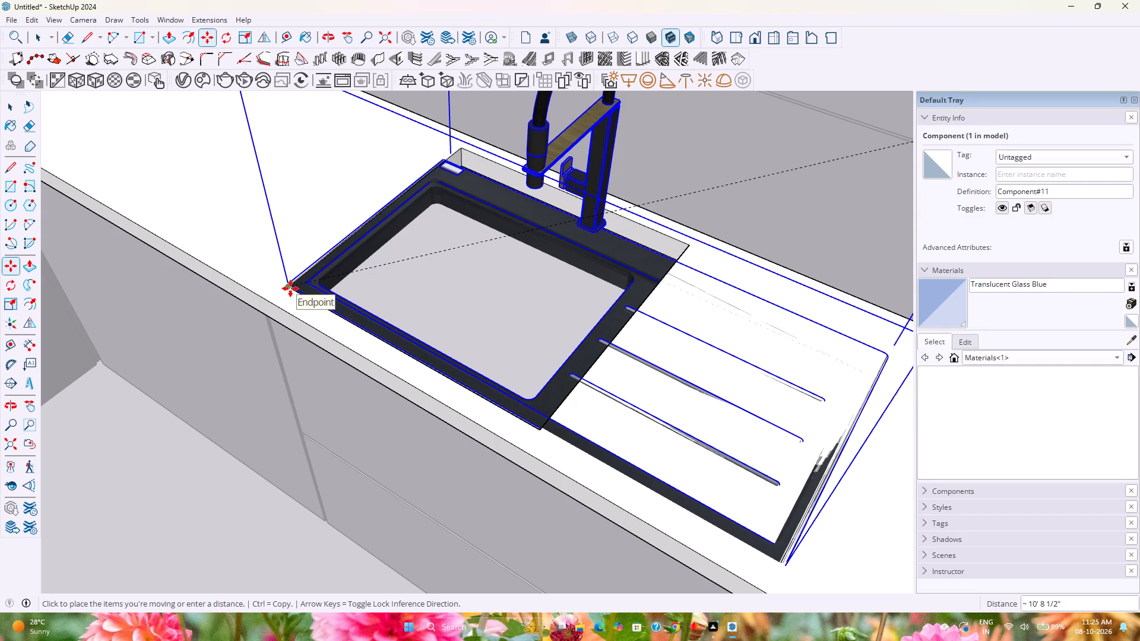
left_click(290, 288)
Raise the sink 3 mm vertically so its rim sits above the countertop surface.
scroll(322, 309, "up", 3)
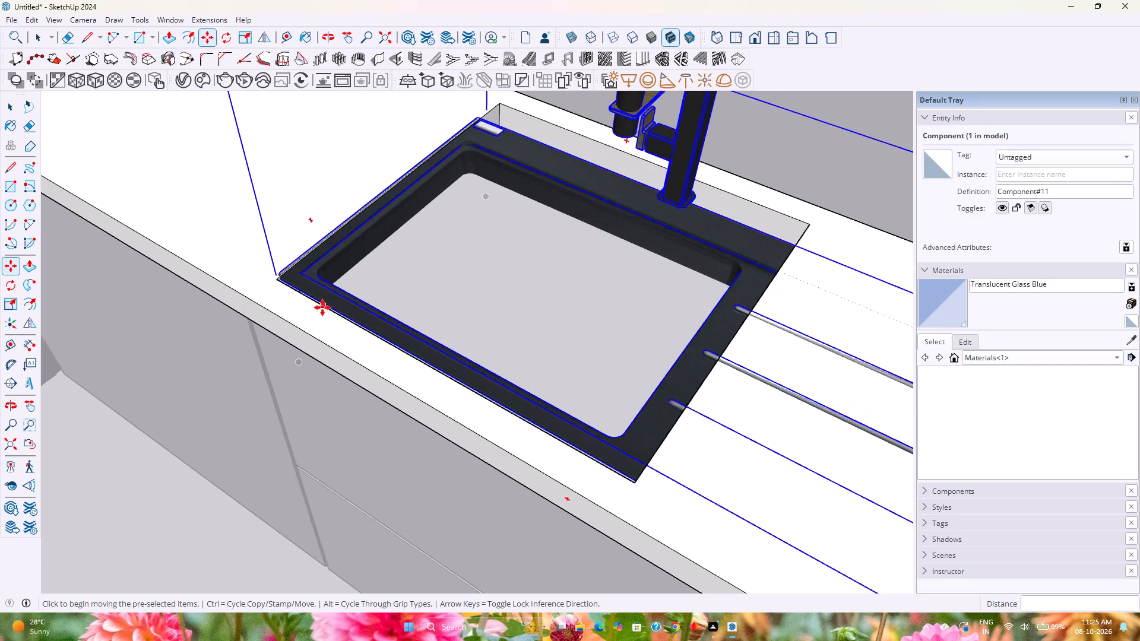
scroll(322, 307, "up", 6)
middle_click_drag(323, 307, 236, 427, "shift")
scroll(406, 384, "down", 4)
middle_click_drag(406, 384, 389, 249)
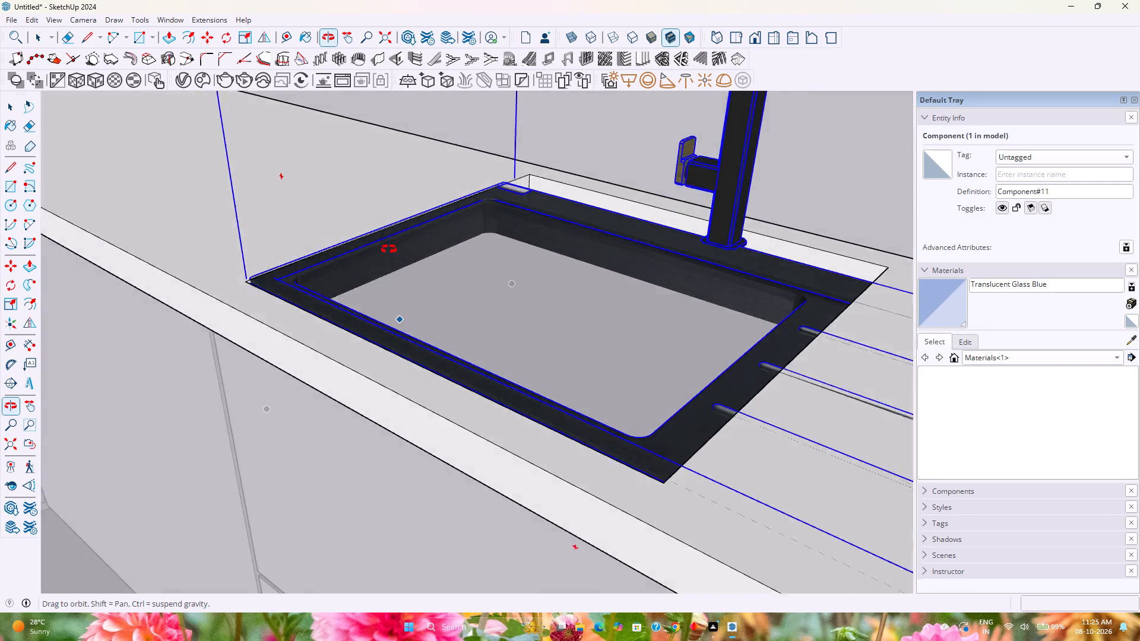
middle_click_drag(389, 249, 350, 339)
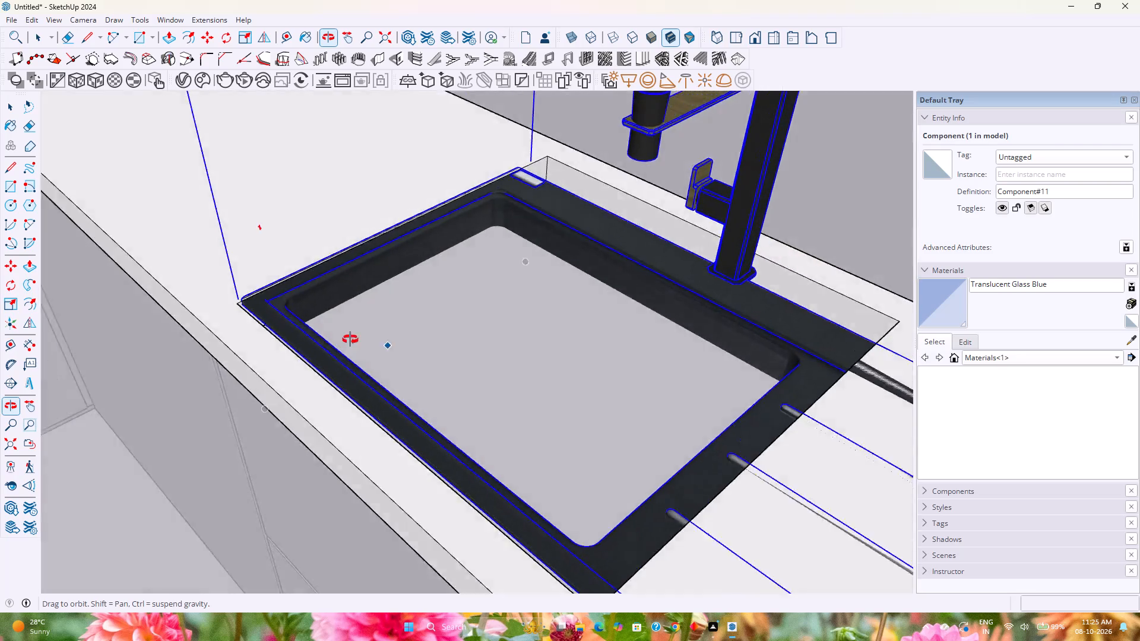
middle_click_drag(350, 339, 631, 370)
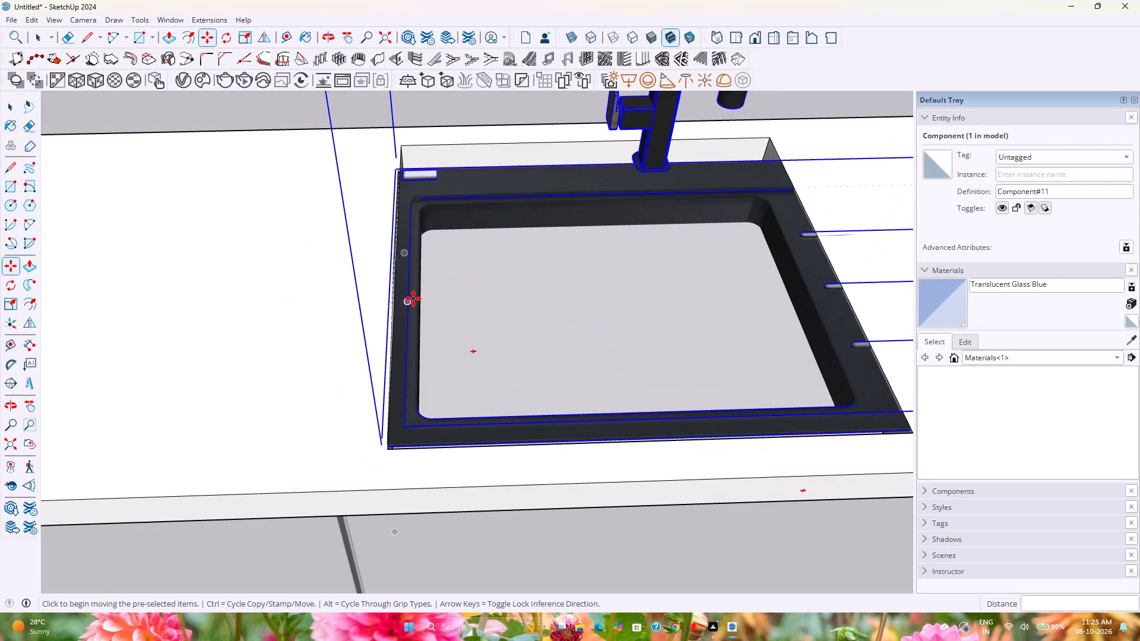
scroll(421, 307, "down", 2)
scroll(468, 349, "down", 1)
middle_click_drag(468, 349, 169, 297)
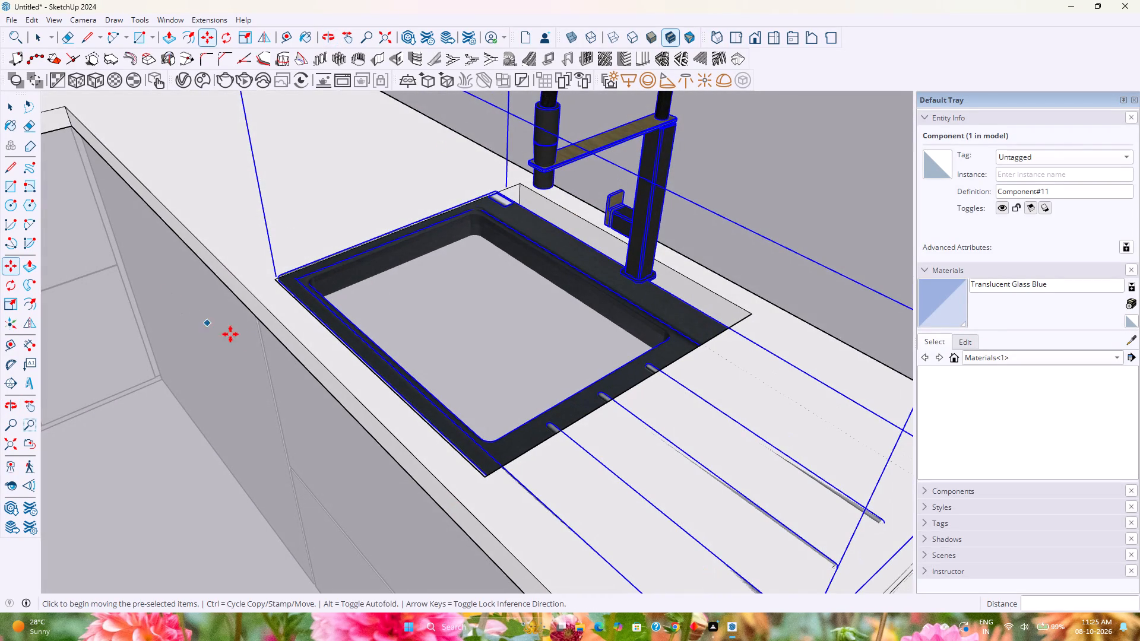
scroll(286, 272, "up", 19)
middle_click_drag(263, 302, 281, 287)
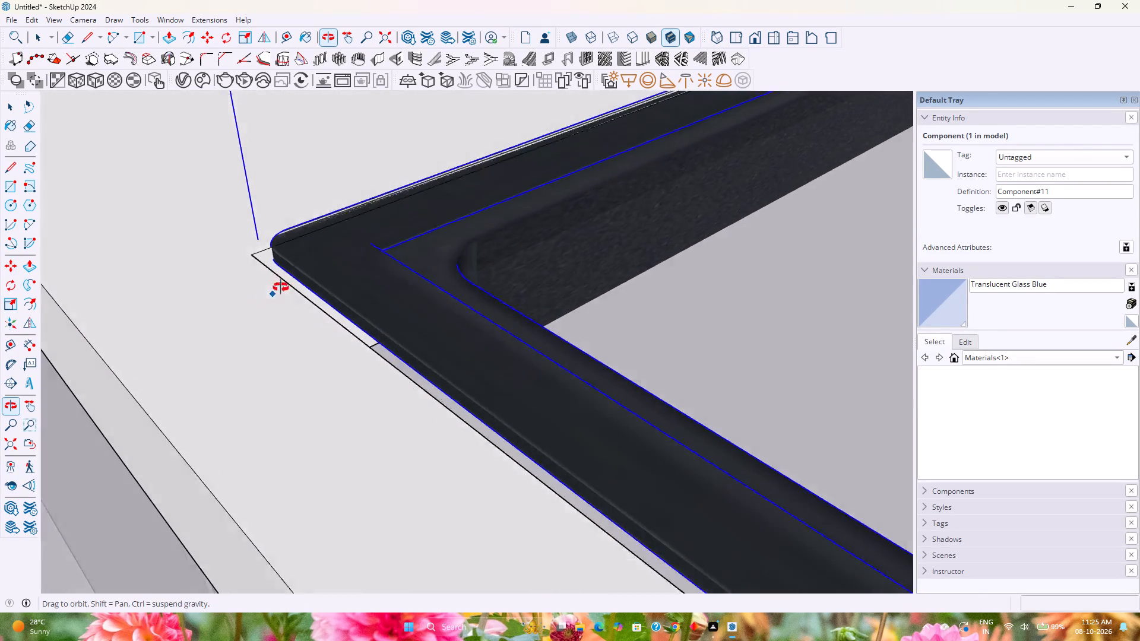
middle_click_drag(281, 287, 159, 281)
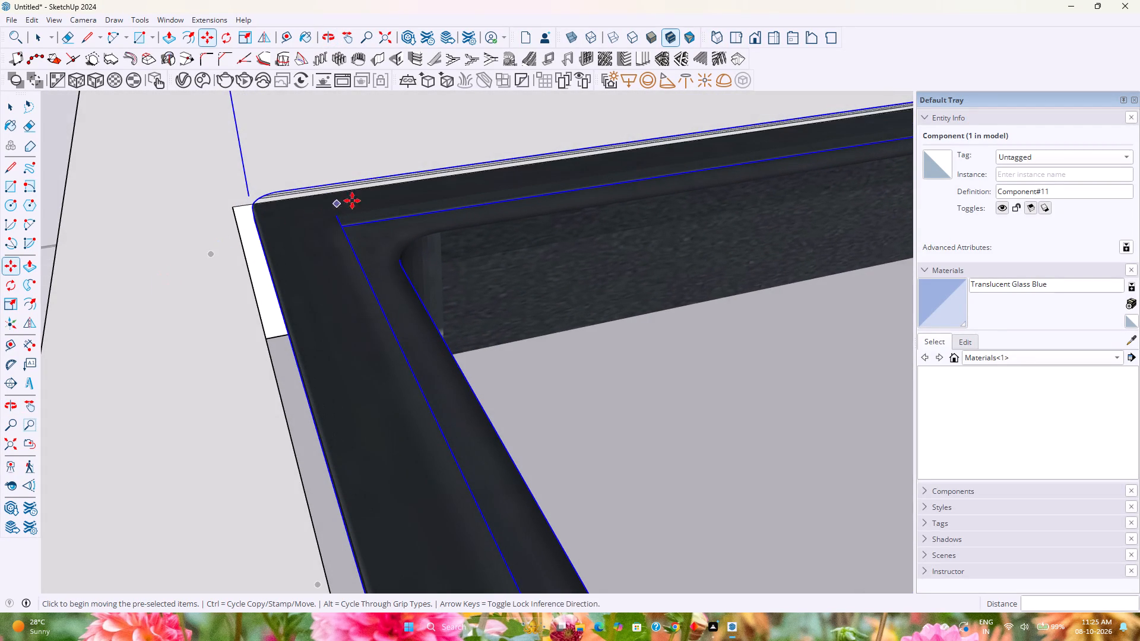
scroll(346, 239, "up", 7)
middle_click_drag(346, 239, 344, 234)
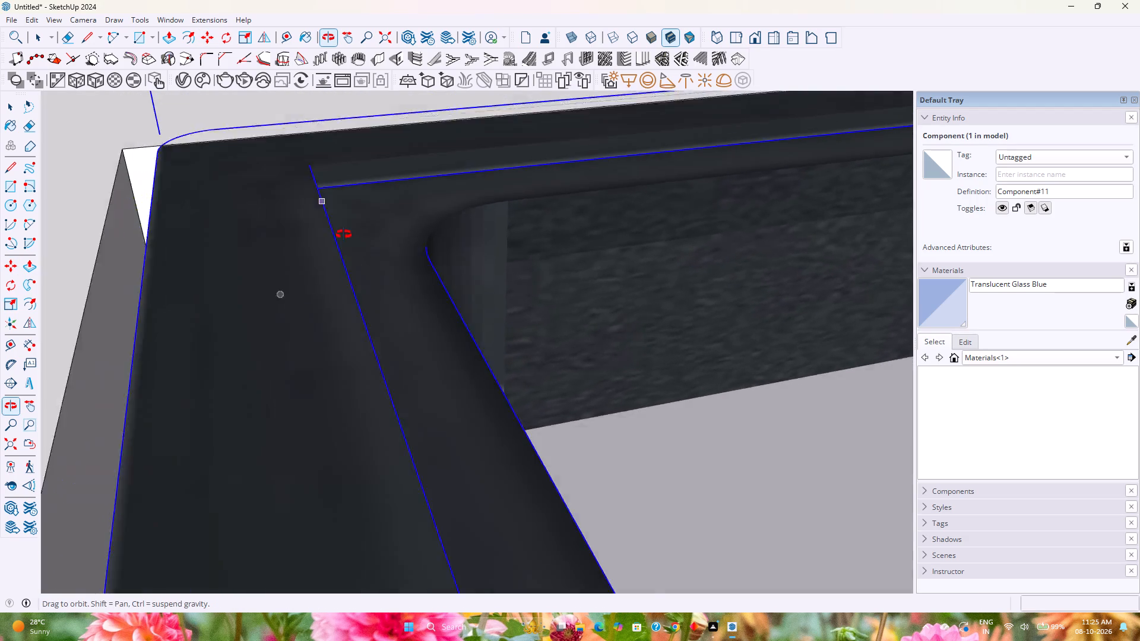
middle_click_drag(344, 234, 376, 256)
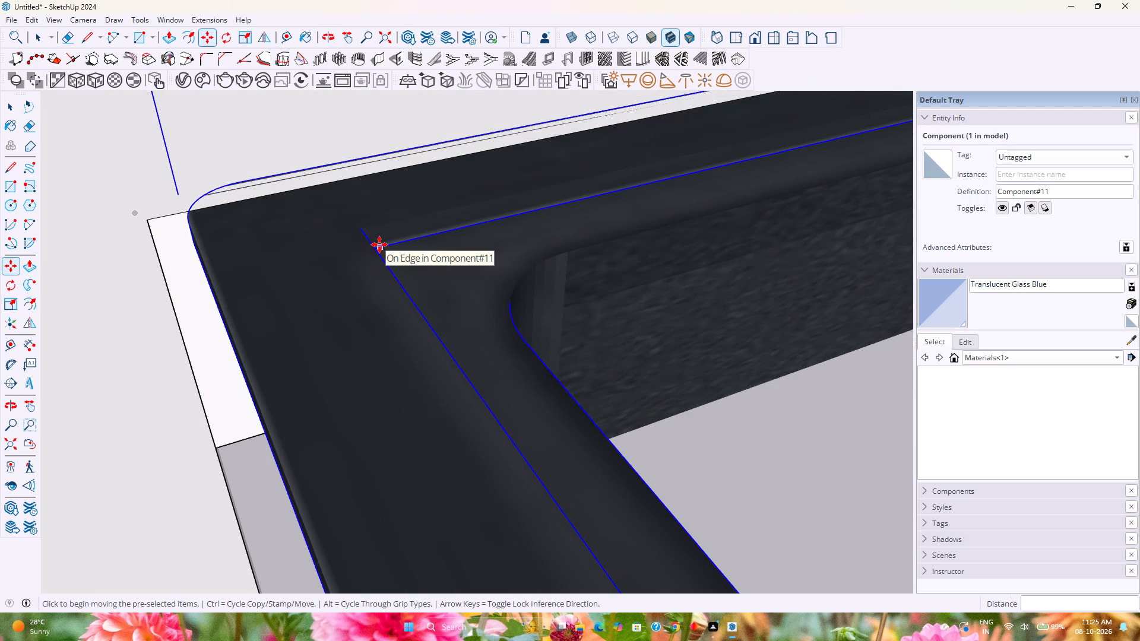
left_click(379, 247)
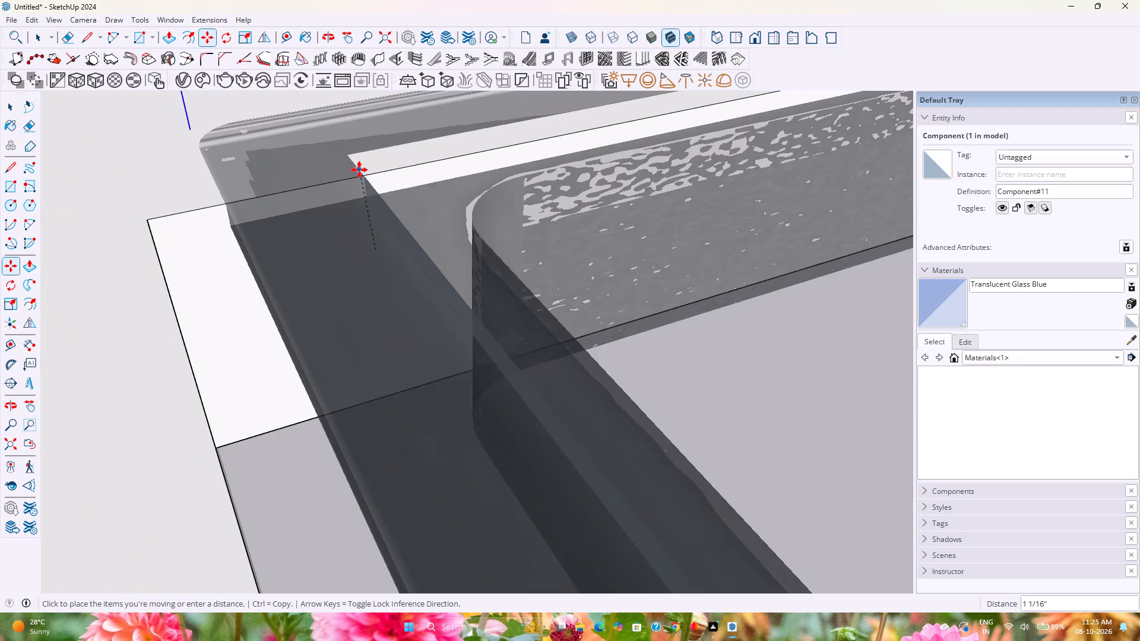
key("Up")
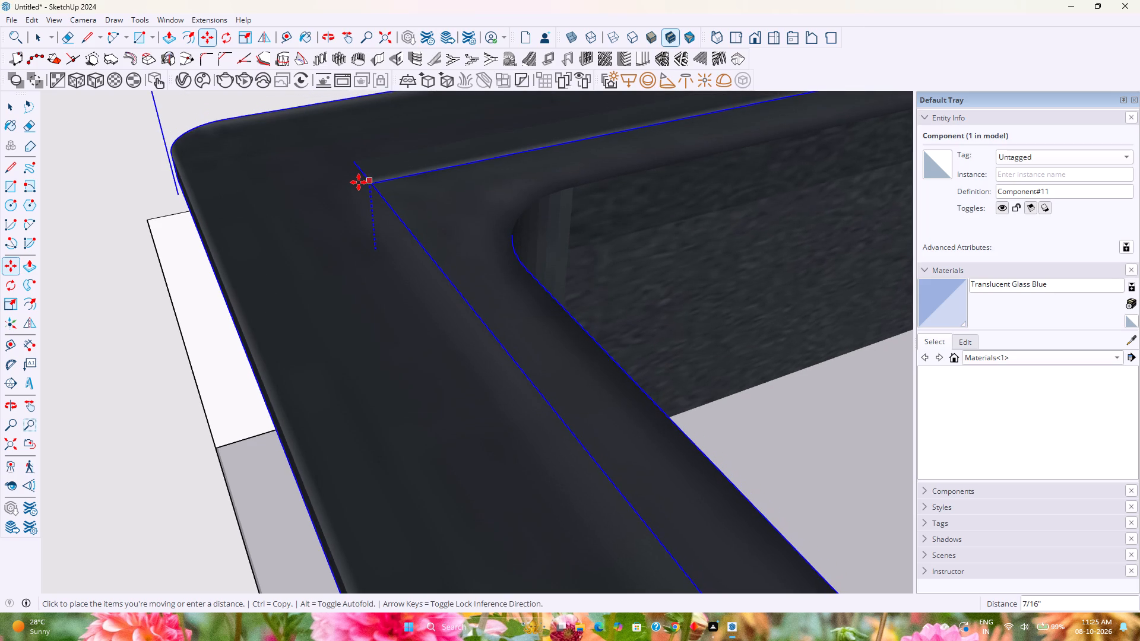
type("0.")
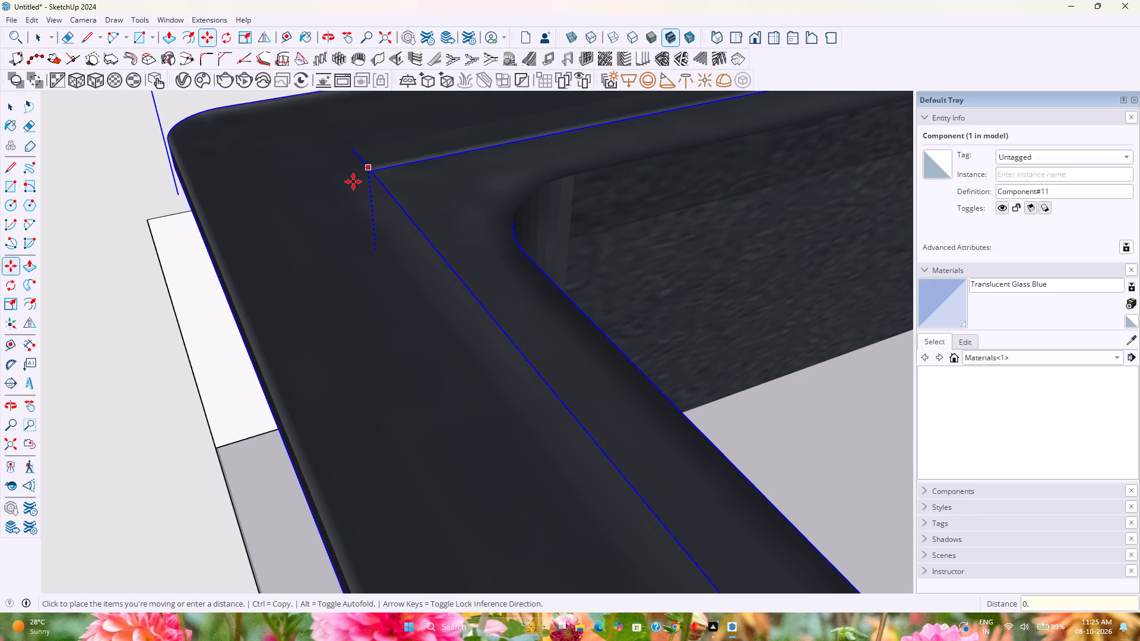
key("BackSpace")
key("BackSpace")
key("3")
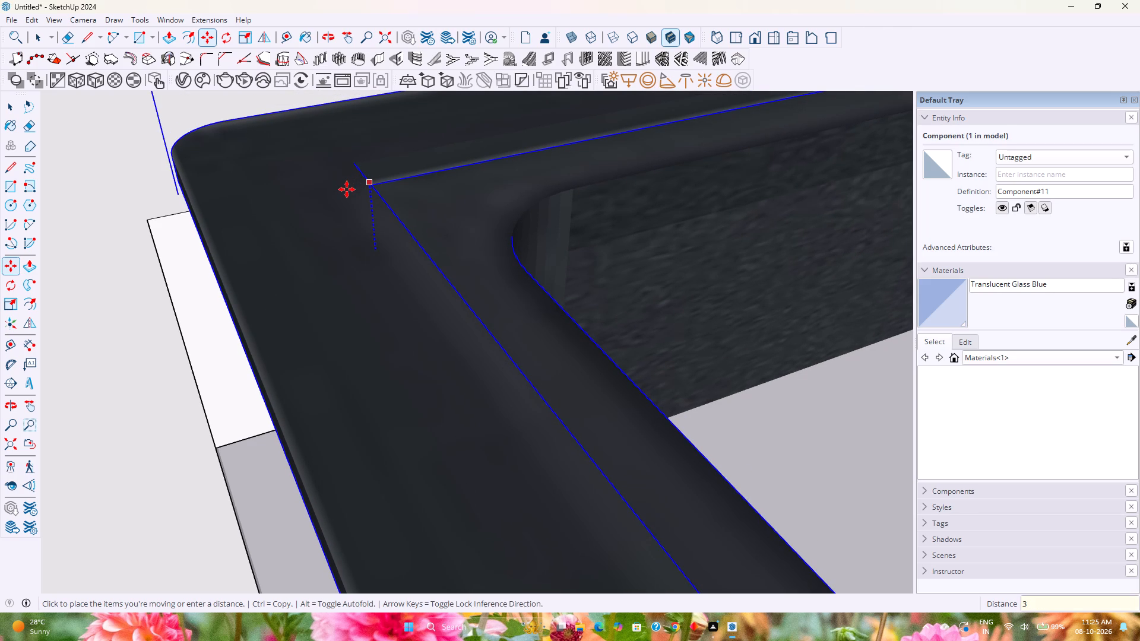
type("mm")
key("Return")
Shift the sink about 9/16" along the red axis toward the countertop's front edge, covering the cutout's front gap.
middle_click_drag(232, 237, 581, 312)
scroll(613, 361, "down", 4)
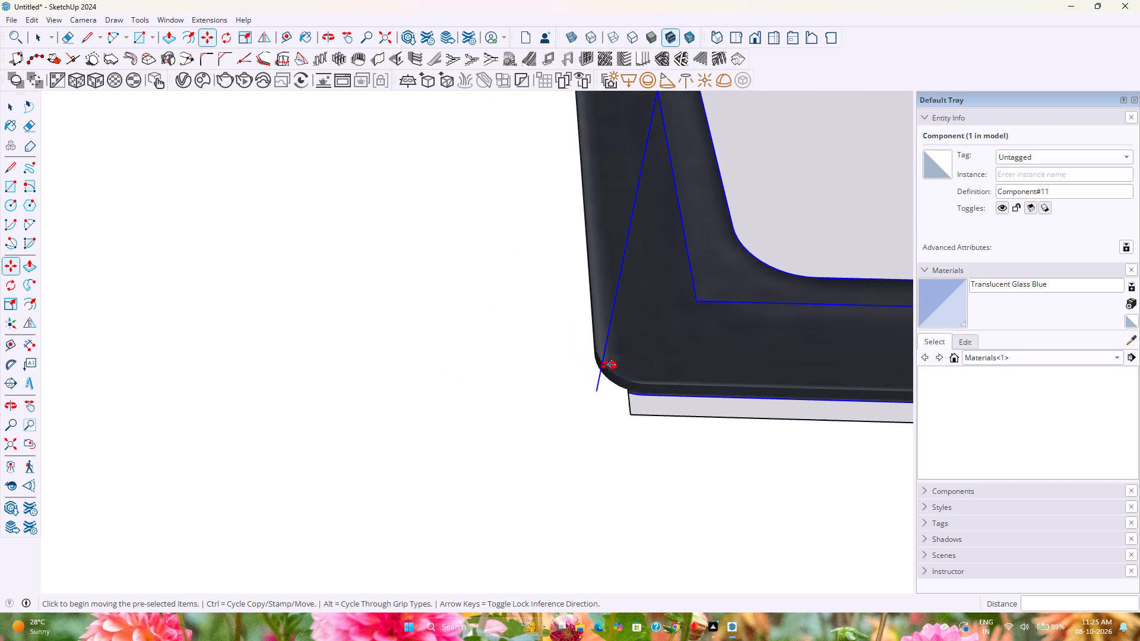
middle_click_drag(609, 365, 288, 272)
scroll(309, 277, "down", 3)
middle_click_drag(436, 328, 662, 469)
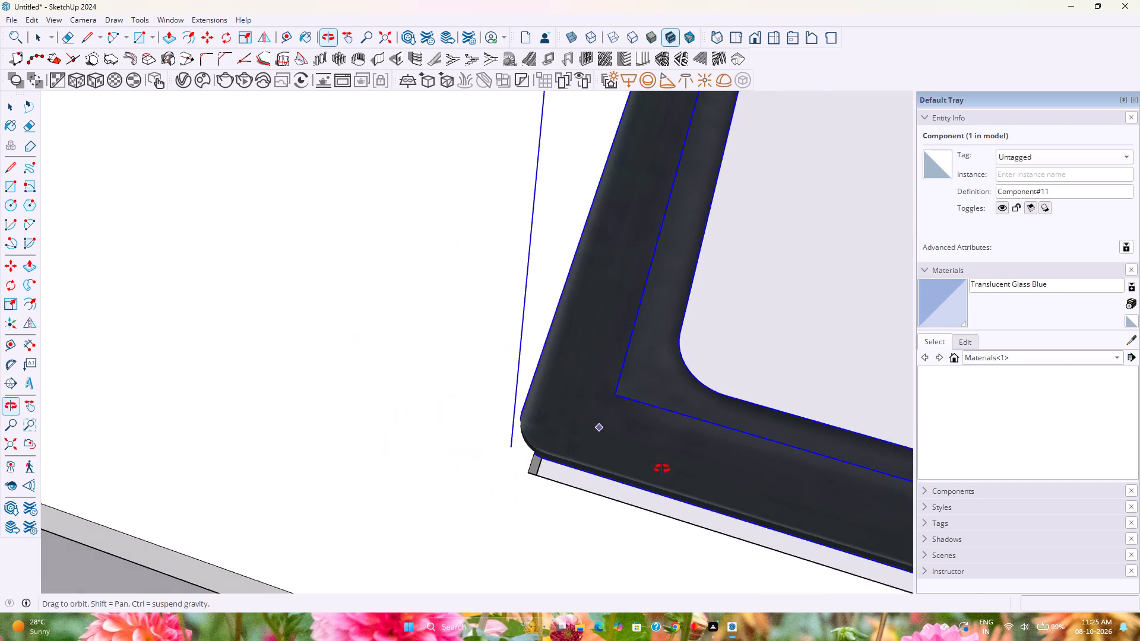
middle_click_drag(662, 469, 663, 469)
scroll(664, 465, "down", 5)
middle_click_drag(665, 464, 452, 324, "shift")
scroll(449, 314, "down", 7)
middle_click_drag(575, 369, 454, 351, "shift")
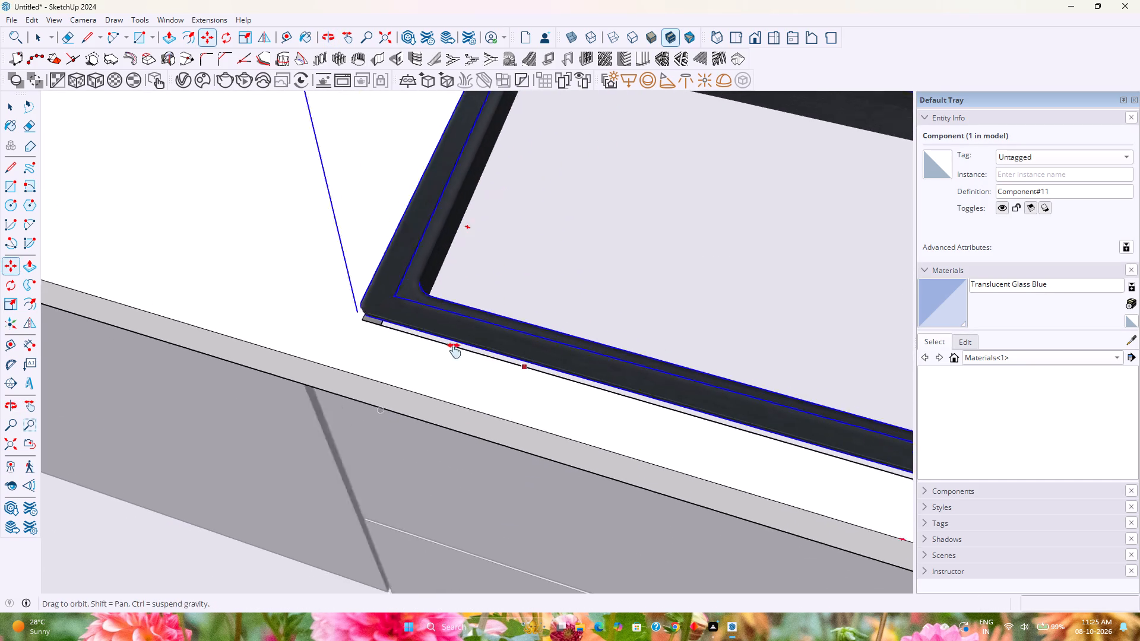
middle_click_drag(454, 351, 339, 320, "shift")
scroll(338, 320, "down", 4)
middle_click_drag(496, 360, 248, 244)
scroll(277, 257, "down", 3)
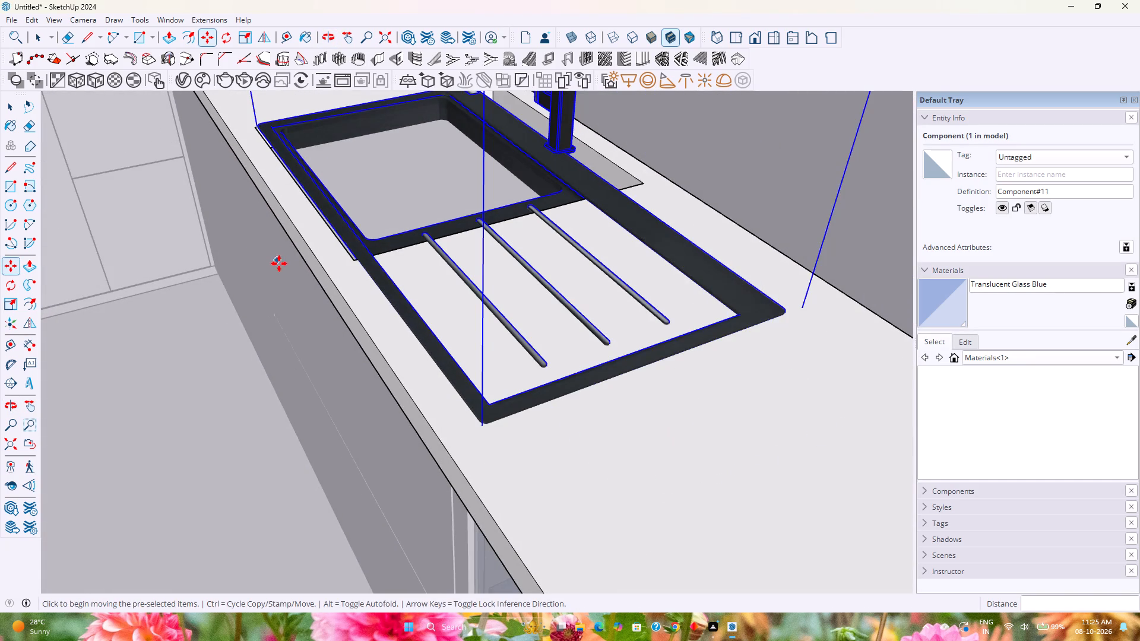
left_click(482, 425)
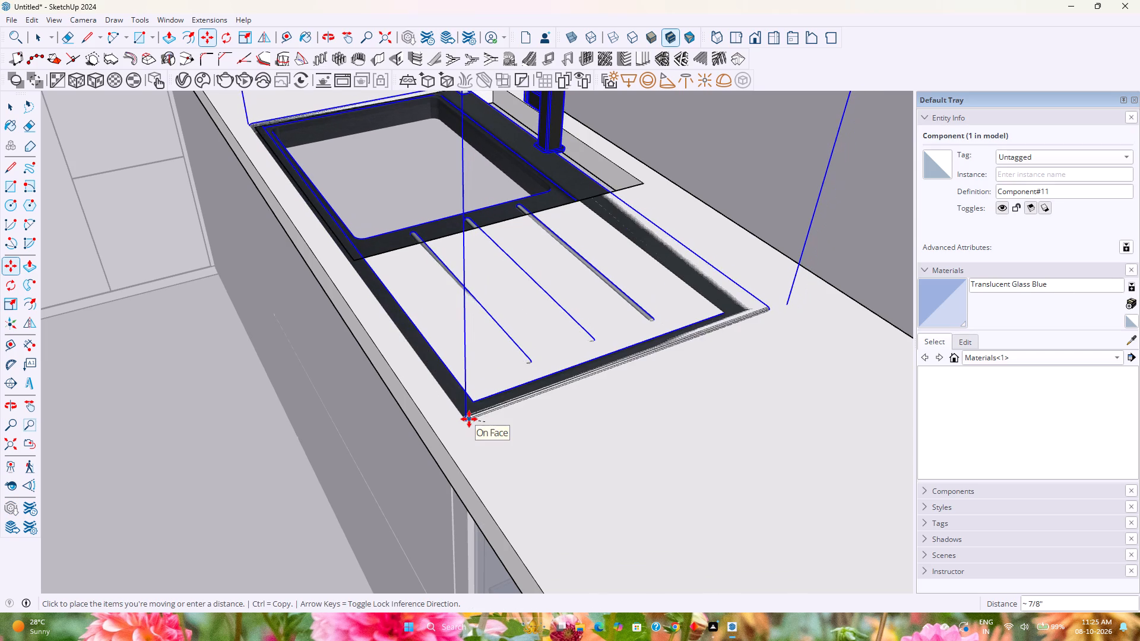
key("Left")
key("Right")
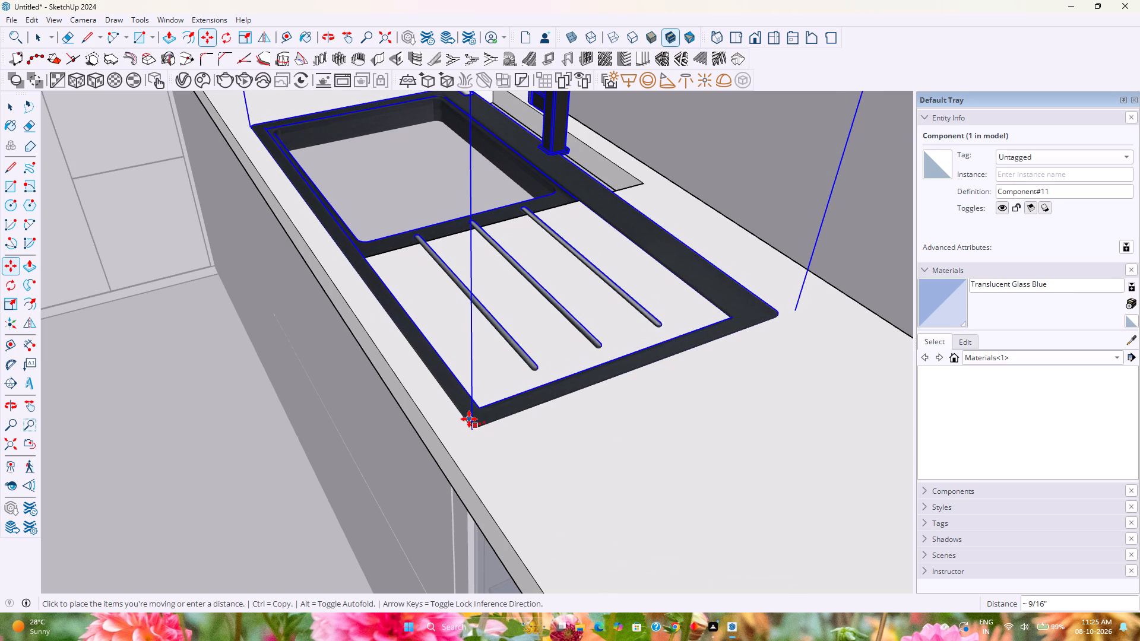
left_click(469, 419)
Clear the selection and examine how the sink sits in the countertop among the surrounding cabinets.
middle_click_drag(398, 405, 559, 376)
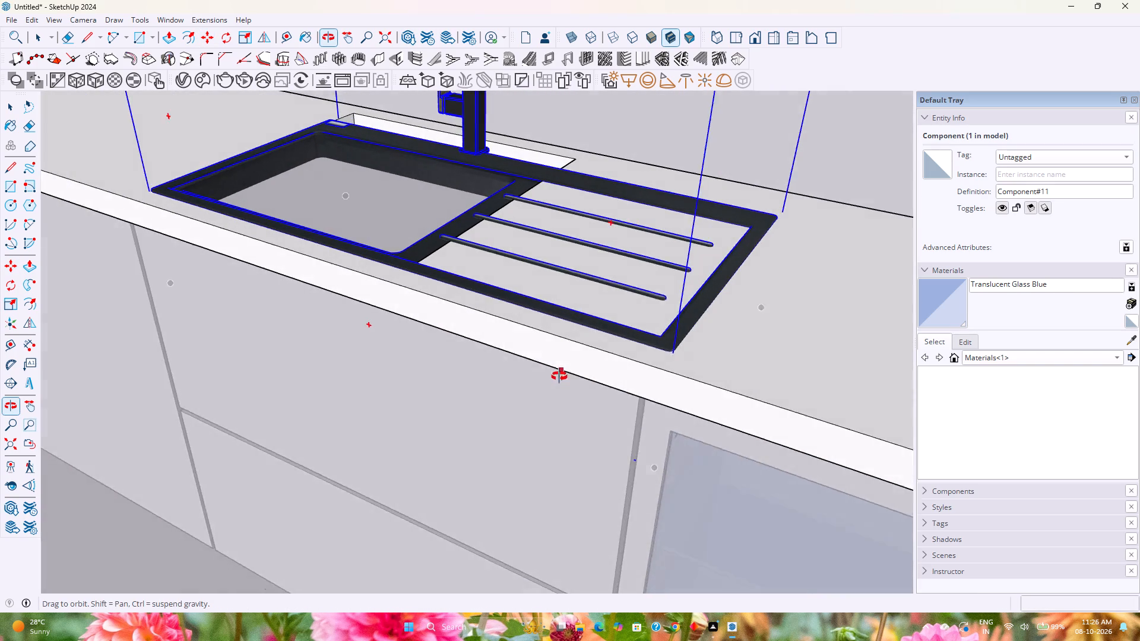
middle_click_drag(559, 376, 547, 389)
key("space")
left_click(427, 235)
left_click(403, 208)
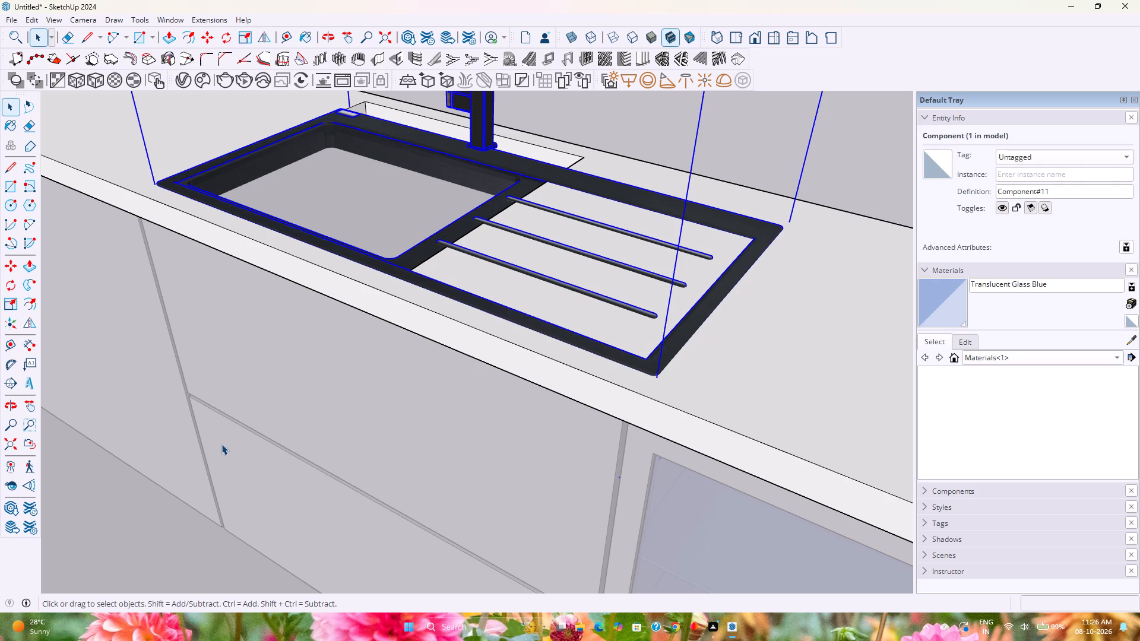
key("Escape")
scroll(223, 444, "down", 11)
middle_click_drag(294, 441, 234, 543)
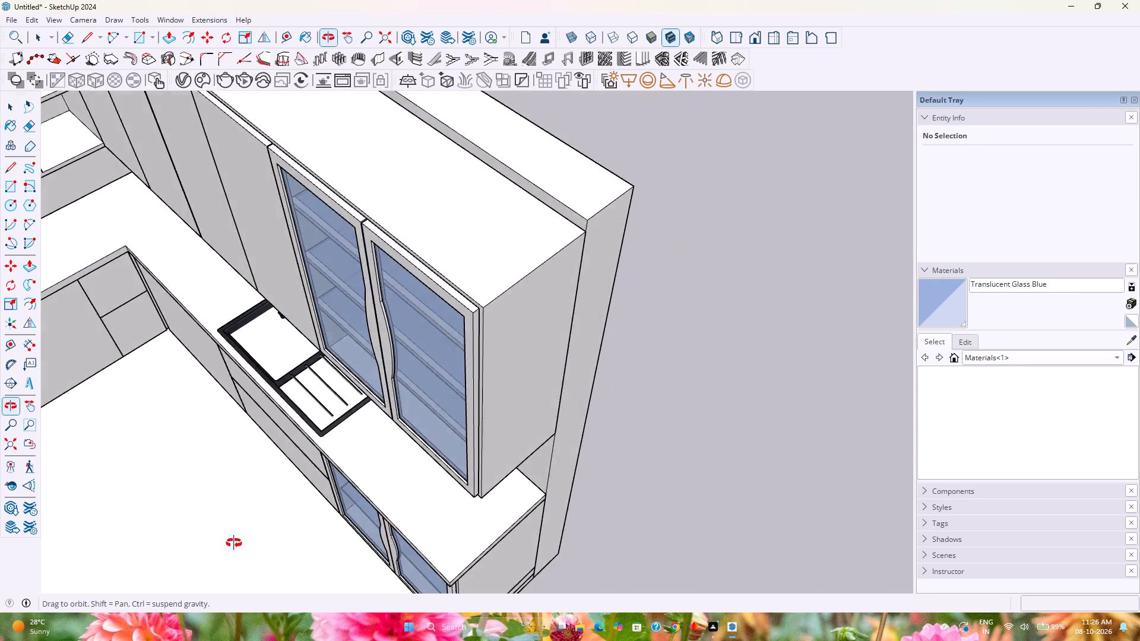
middle_click_drag(234, 543, 359, 418)
scroll(359, 375, "up", 3)
middle_click_drag(359, 375, 239, 464)
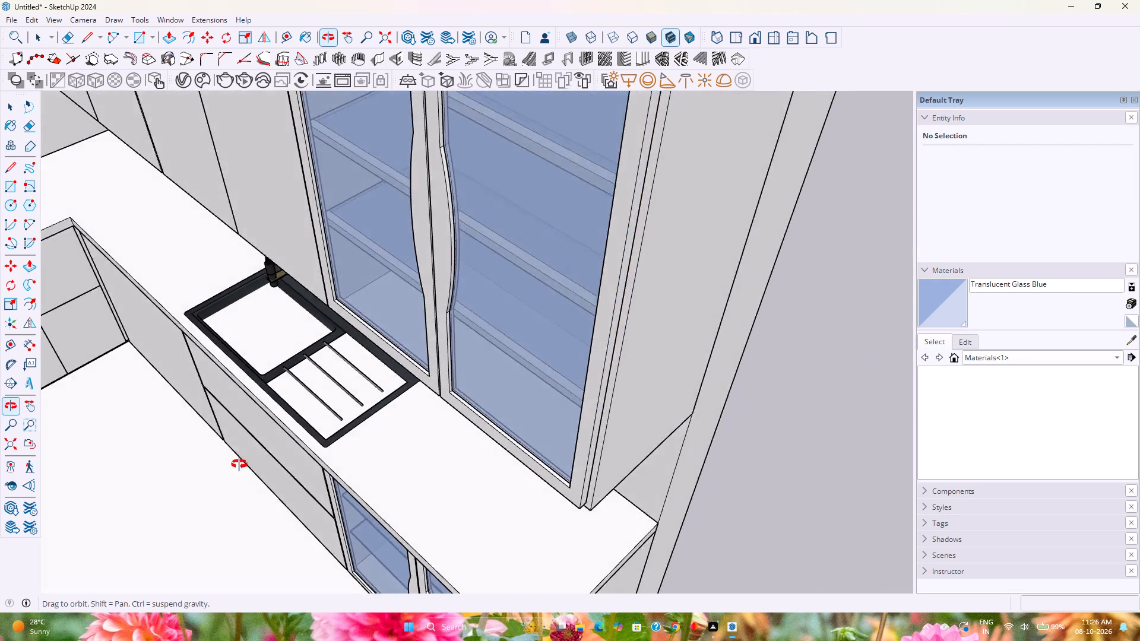
middle_click_drag(239, 464, 448, 449)
left_click(520, 468)
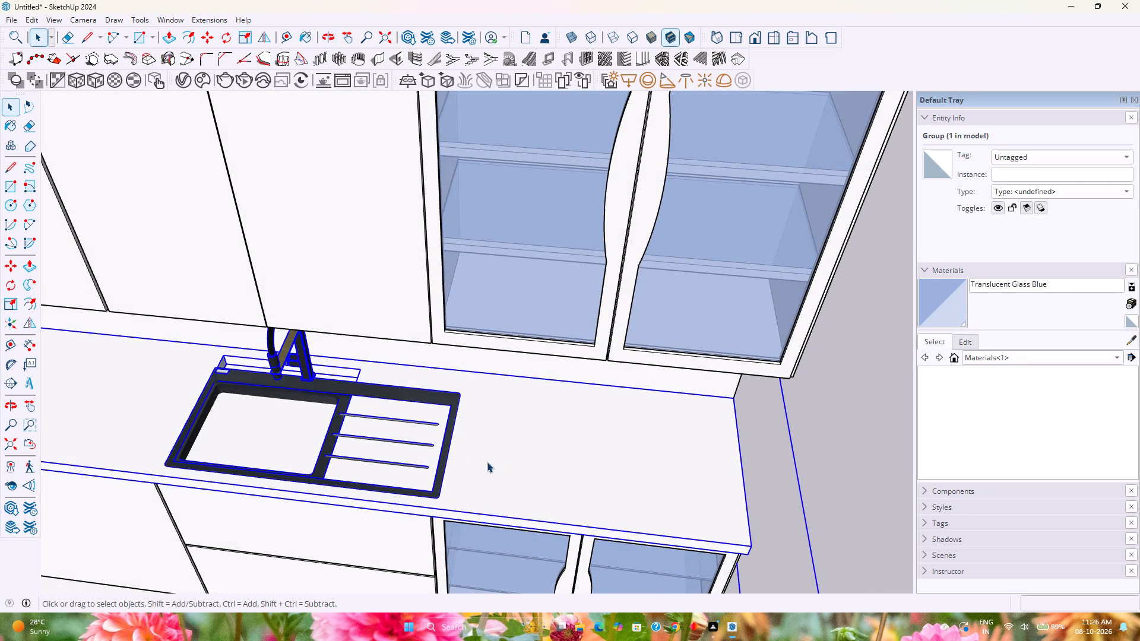
scroll(704, 485, "down", 4)
left_click(848, 485)
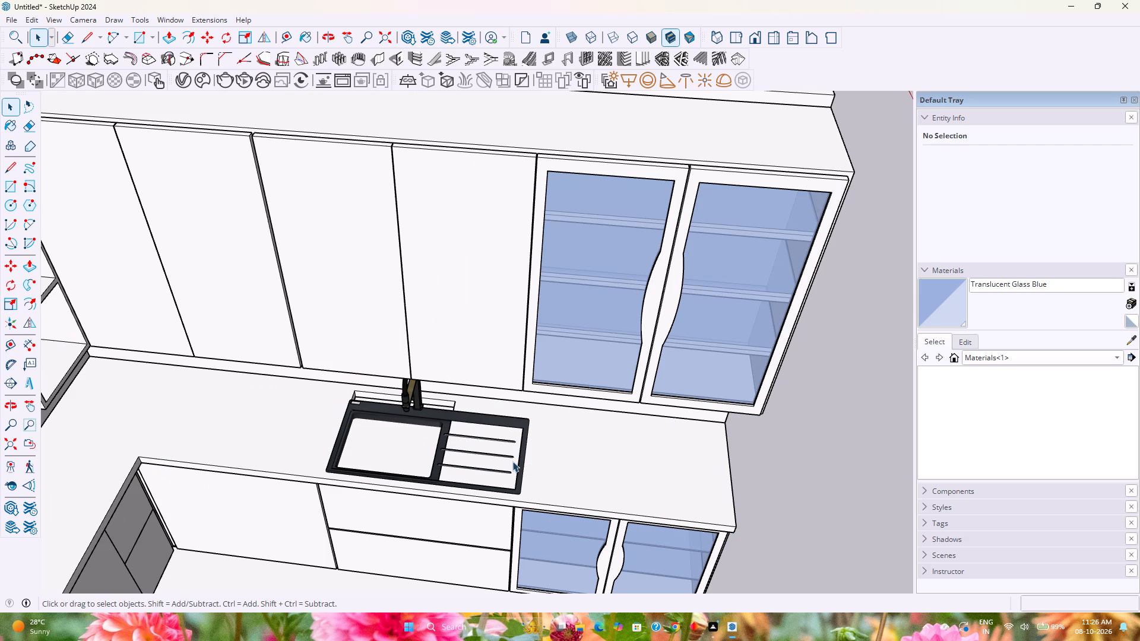
Inside the countertop group, place a guide parallel to the cutout's bowl-end edge, about 3' 2 1/4" away near the sink's drainboard end.
double_click(527, 457)
left_click(524, 453)
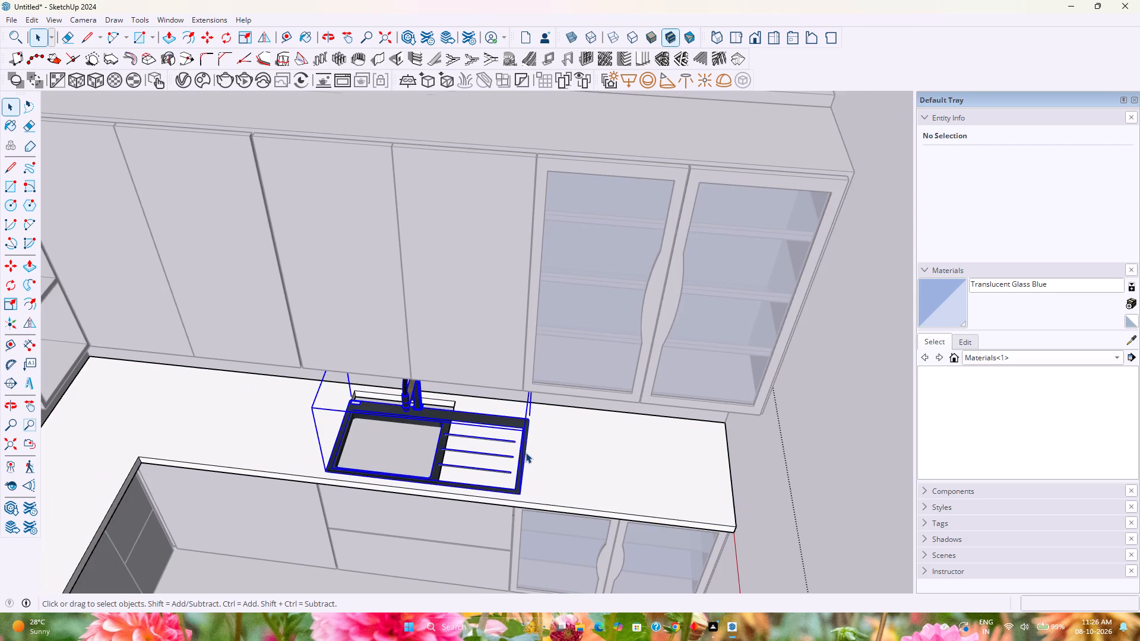
scroll(525, 452, "up", 5)
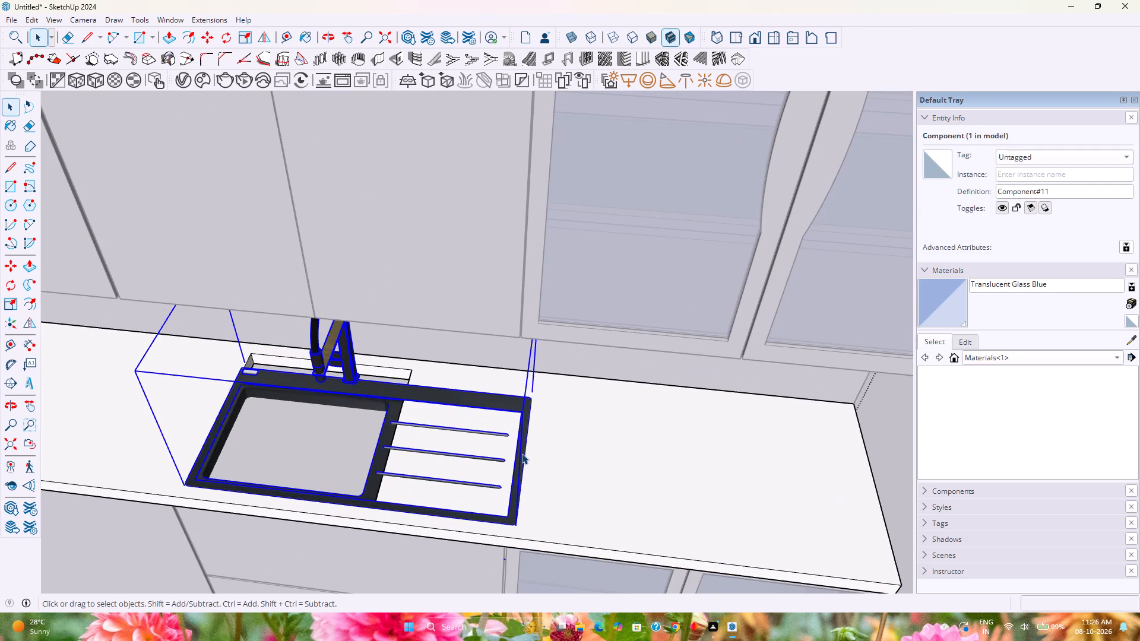
left_click(268, 38)
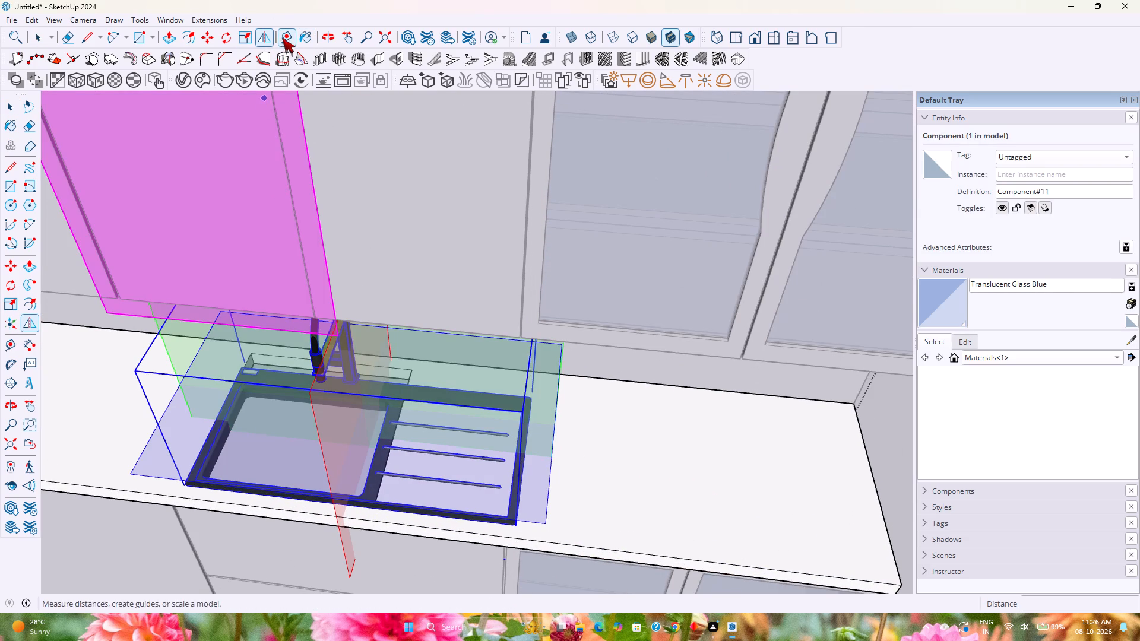
left_click(277, 36)
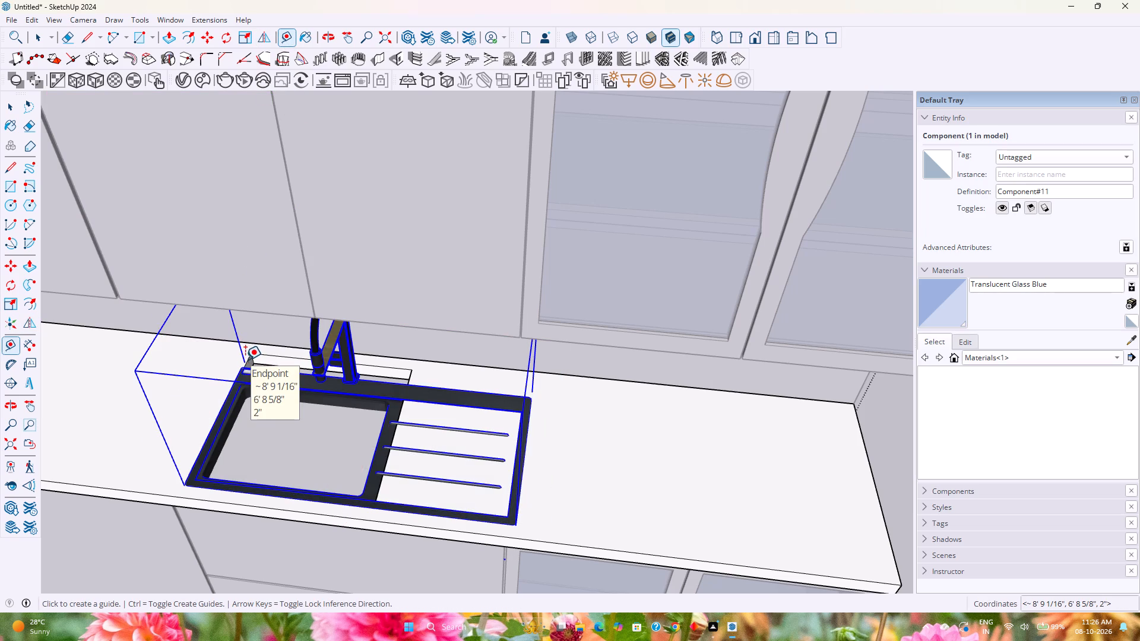
left_click(246, 361)
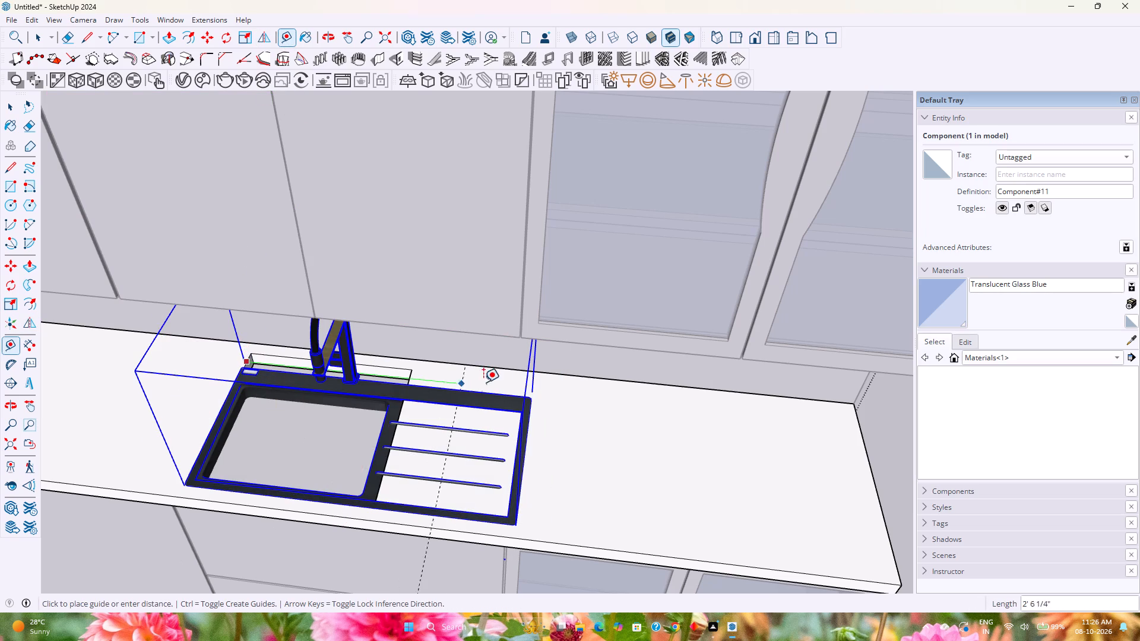
scroll(525, 385, "up", 9)
left_click(528, 389)
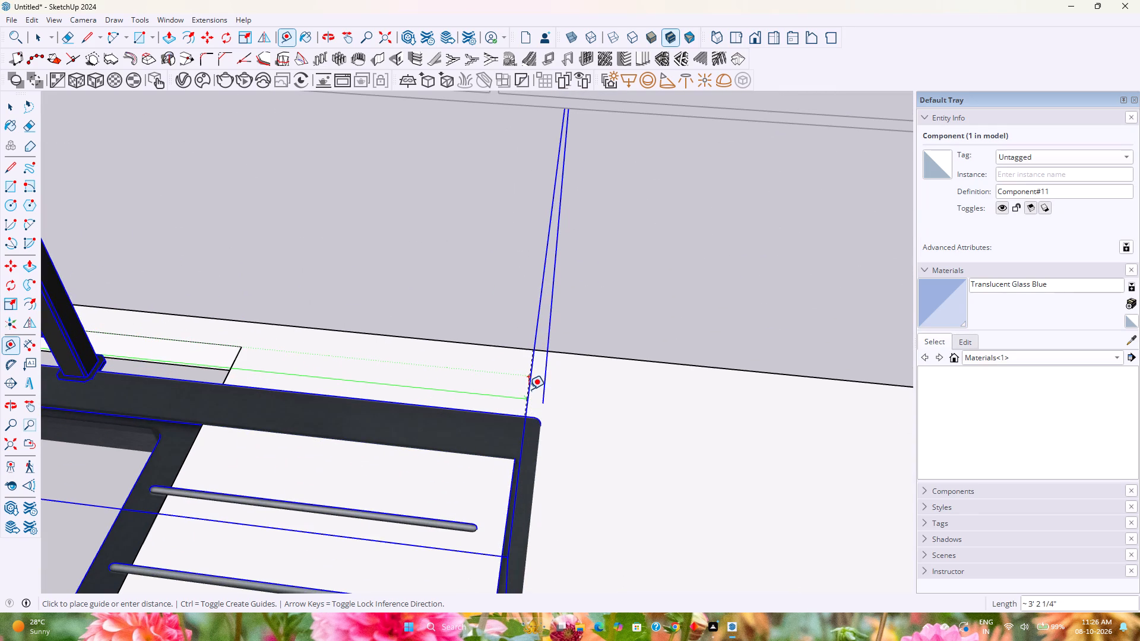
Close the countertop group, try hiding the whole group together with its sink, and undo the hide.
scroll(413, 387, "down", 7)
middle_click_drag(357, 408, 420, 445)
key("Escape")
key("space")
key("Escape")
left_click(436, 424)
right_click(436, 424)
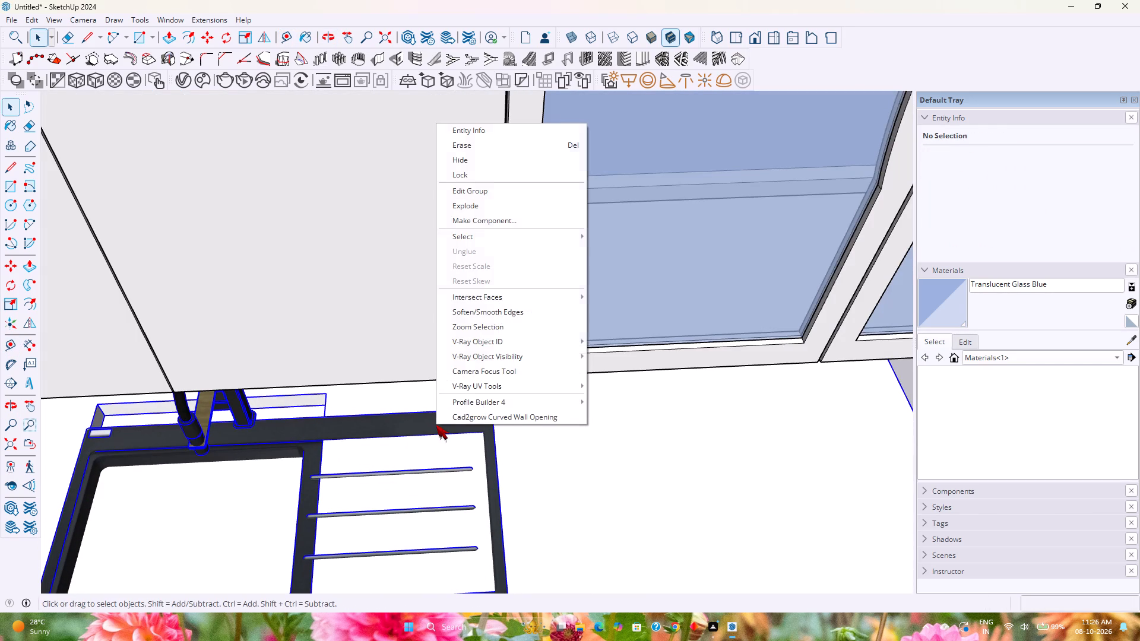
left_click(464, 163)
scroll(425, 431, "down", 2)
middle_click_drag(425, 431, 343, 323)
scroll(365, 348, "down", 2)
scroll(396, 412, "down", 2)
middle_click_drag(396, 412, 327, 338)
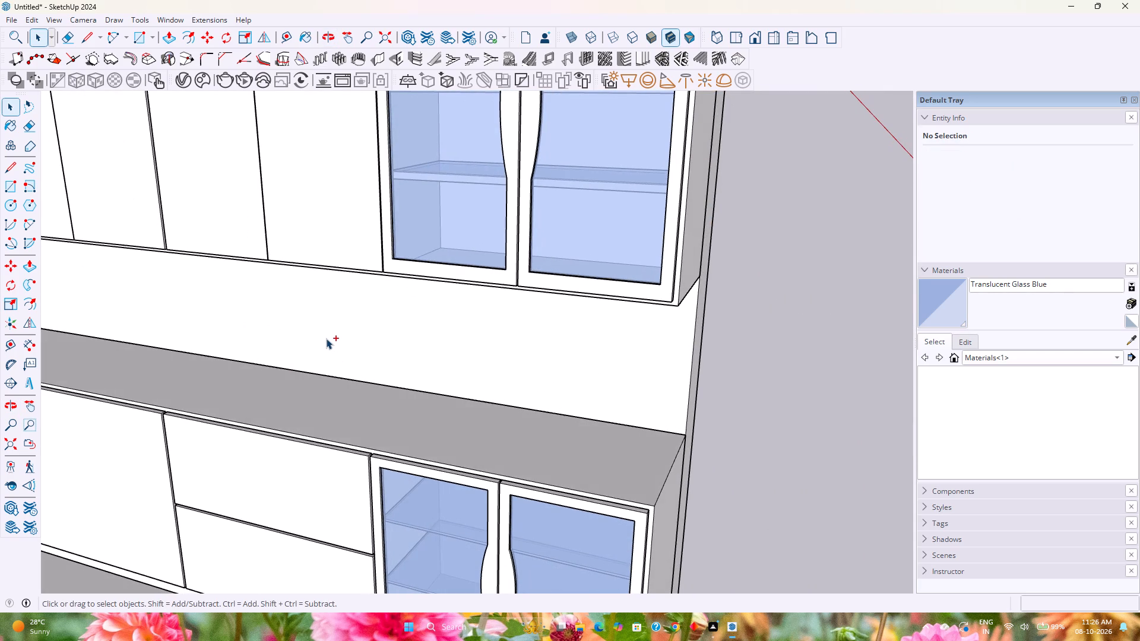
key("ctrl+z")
Open the countertop group and hide the sink component to expose the cutout.
double_click(427, 453)
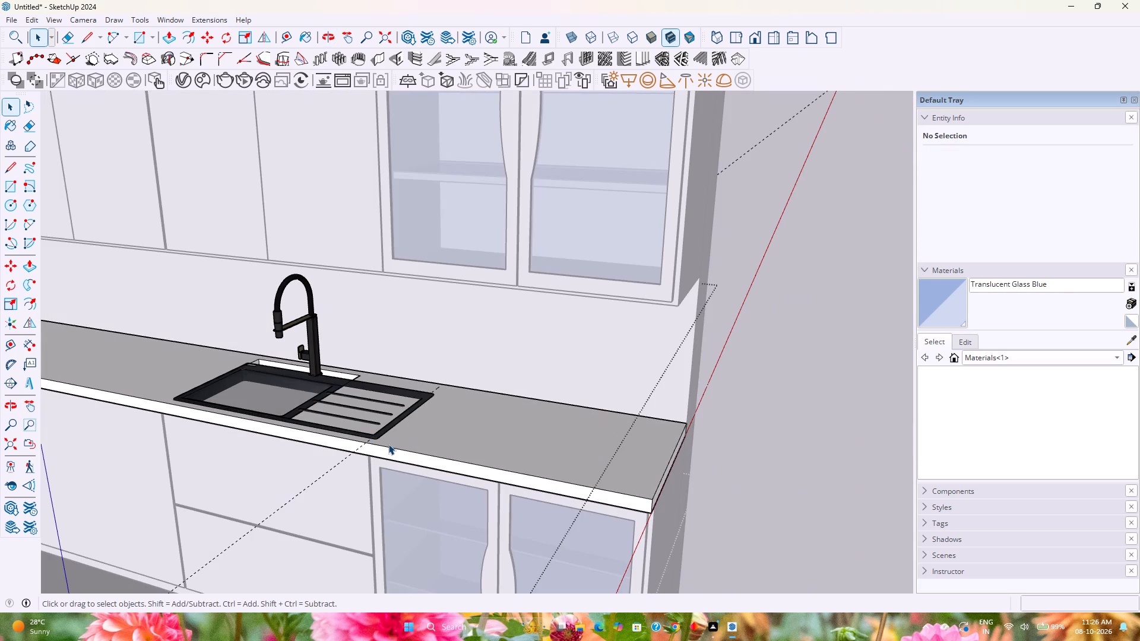
left_click(294, 412)
right_click(294, 412)
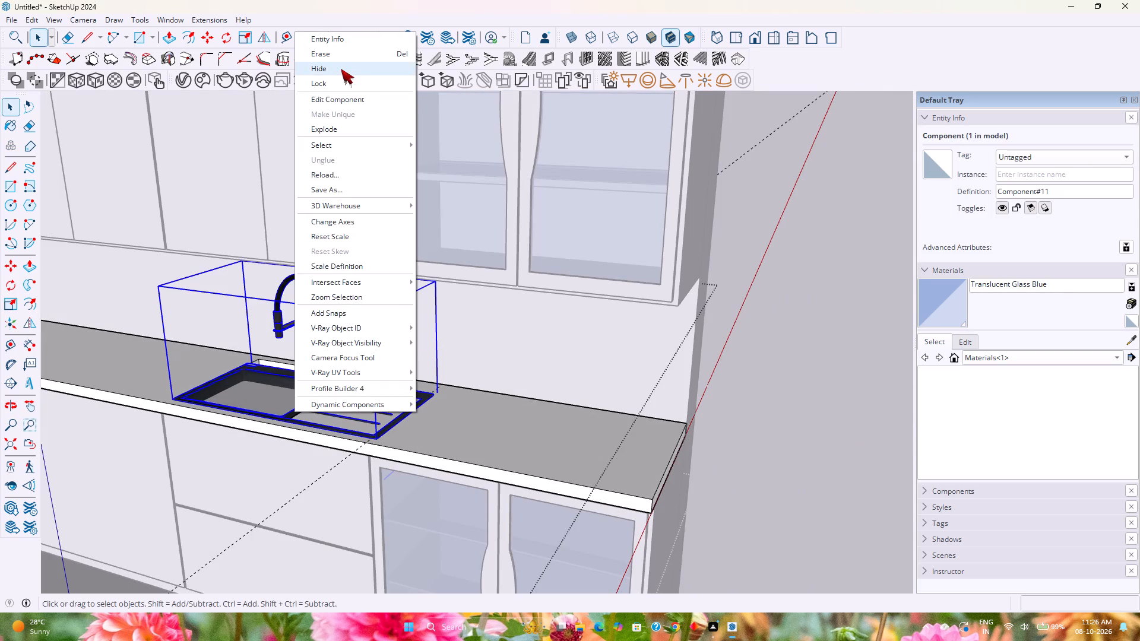
left_click(341, 69)
Push the cutout's drainboard-end face about 1' 3 5/8" outward to the guide, lengthening the opening in the countertop.
middle_click_drag(311, 364, 471, 516)
scroll(368, 475, "up", 2)
middle_click_drag(368, 475, 438, 446)
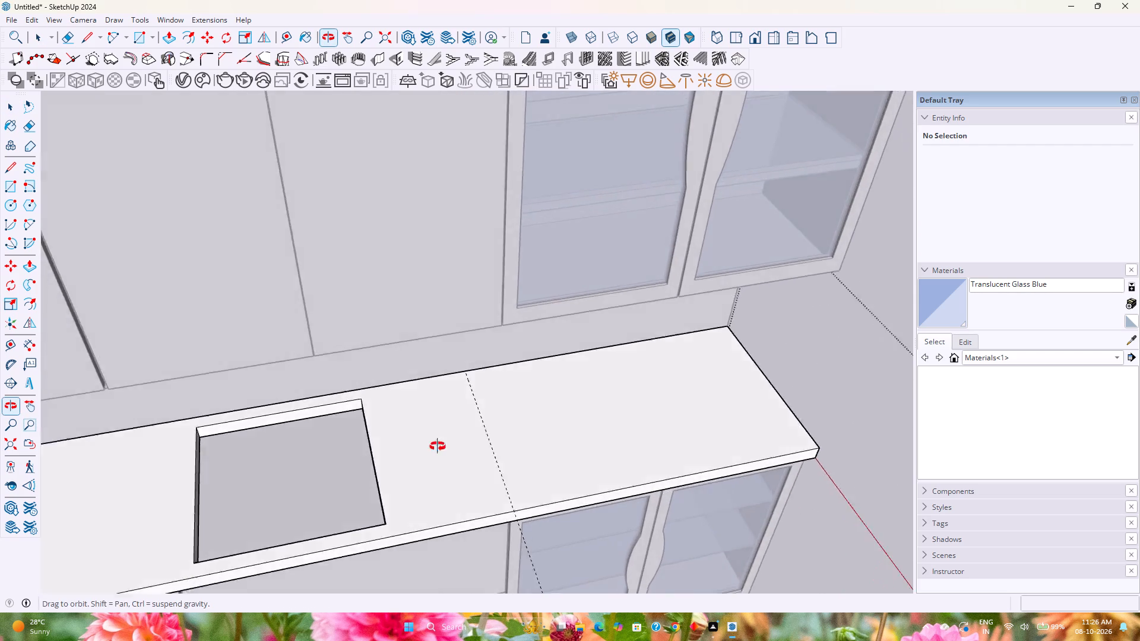
middle_click_drag(438, 446, 518, 415)
scroll(524, 415, "up", 1)
key("p")
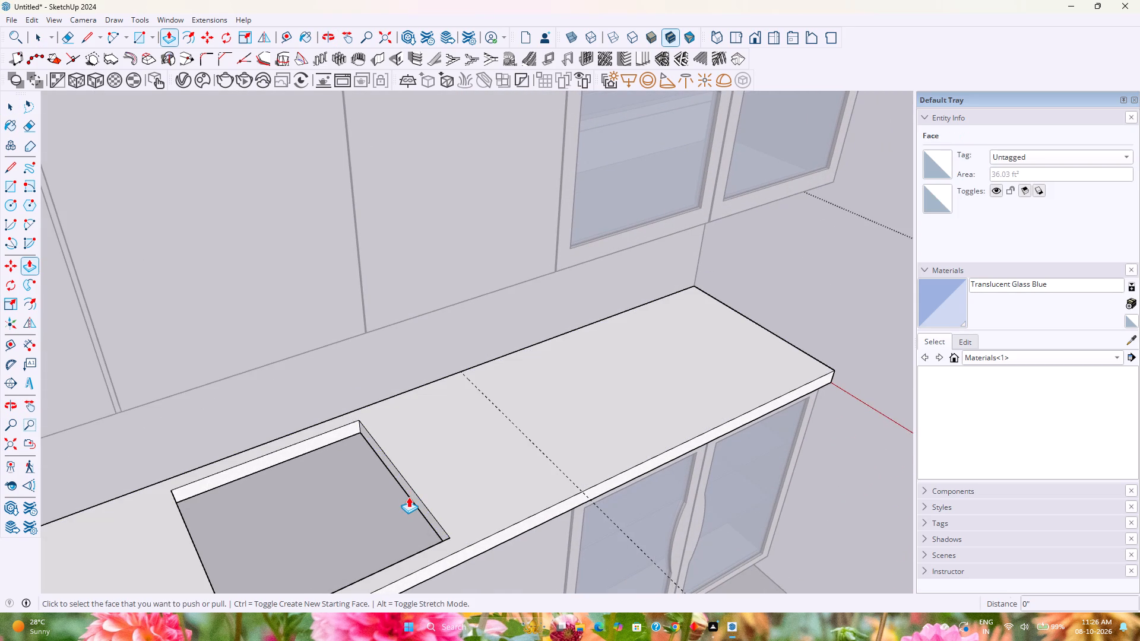
left_click(411, 496)
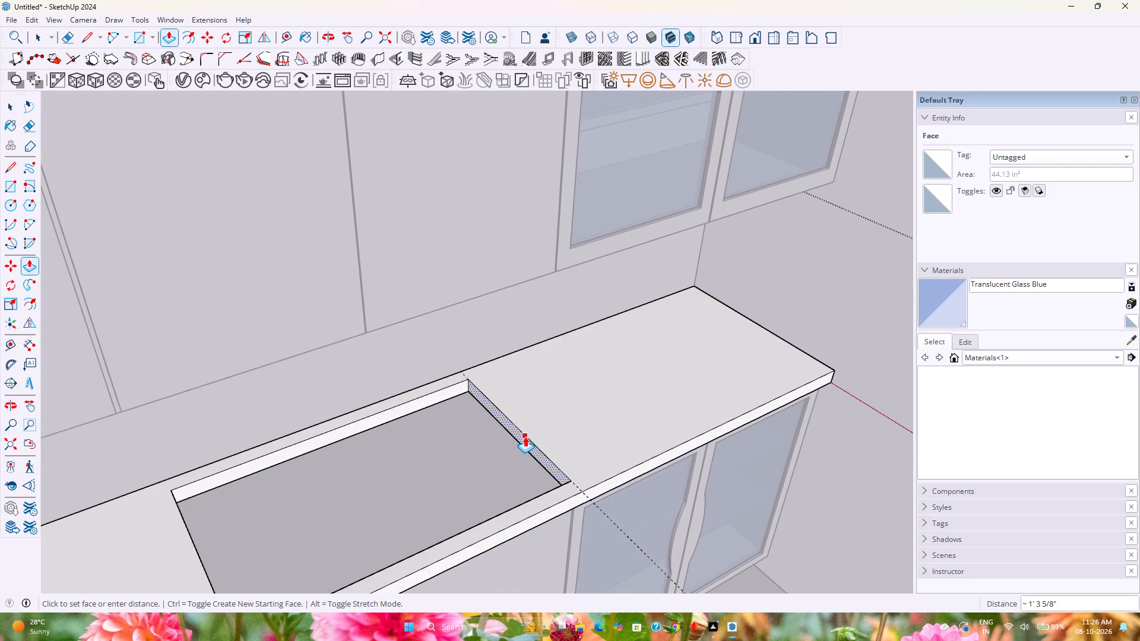
left_click(525, 436)
middle_click_drag(482, 458, 169, 431)
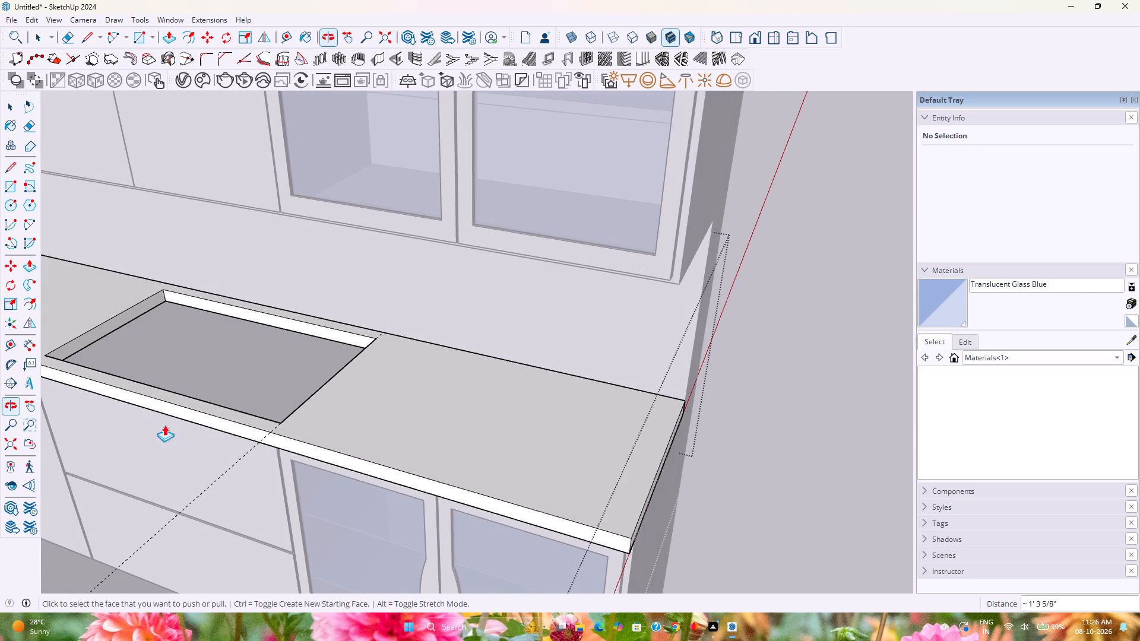
key("space")
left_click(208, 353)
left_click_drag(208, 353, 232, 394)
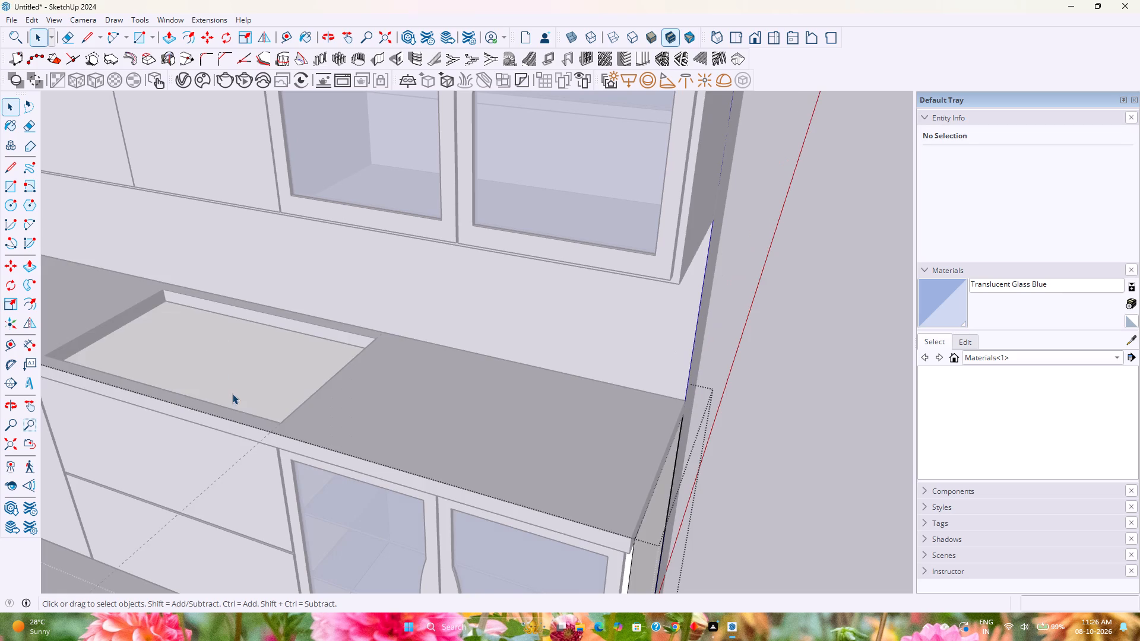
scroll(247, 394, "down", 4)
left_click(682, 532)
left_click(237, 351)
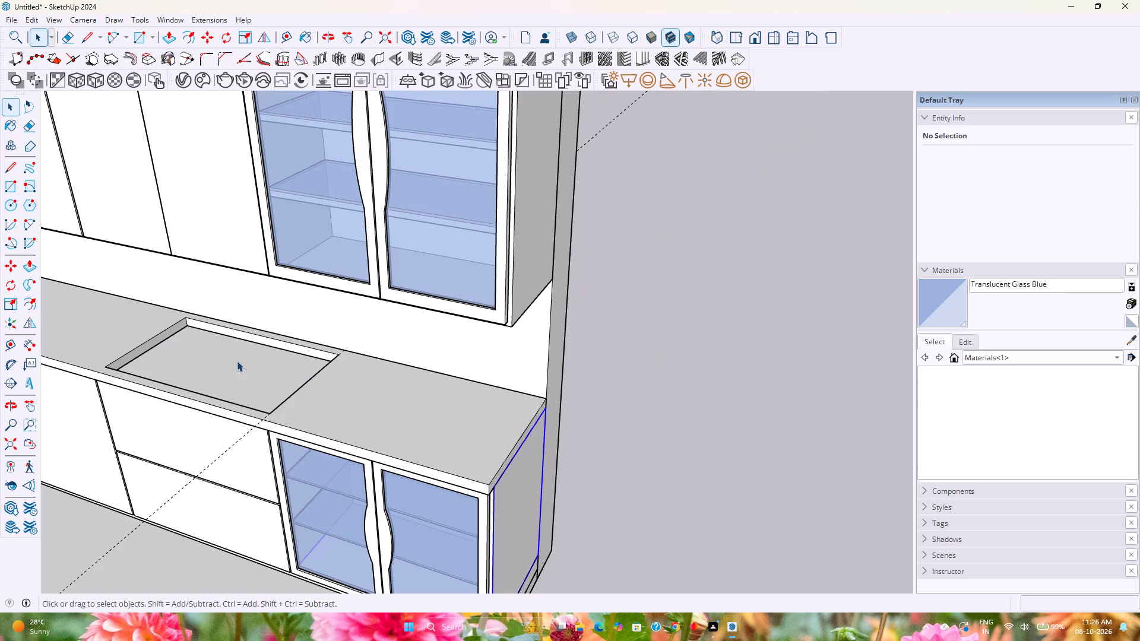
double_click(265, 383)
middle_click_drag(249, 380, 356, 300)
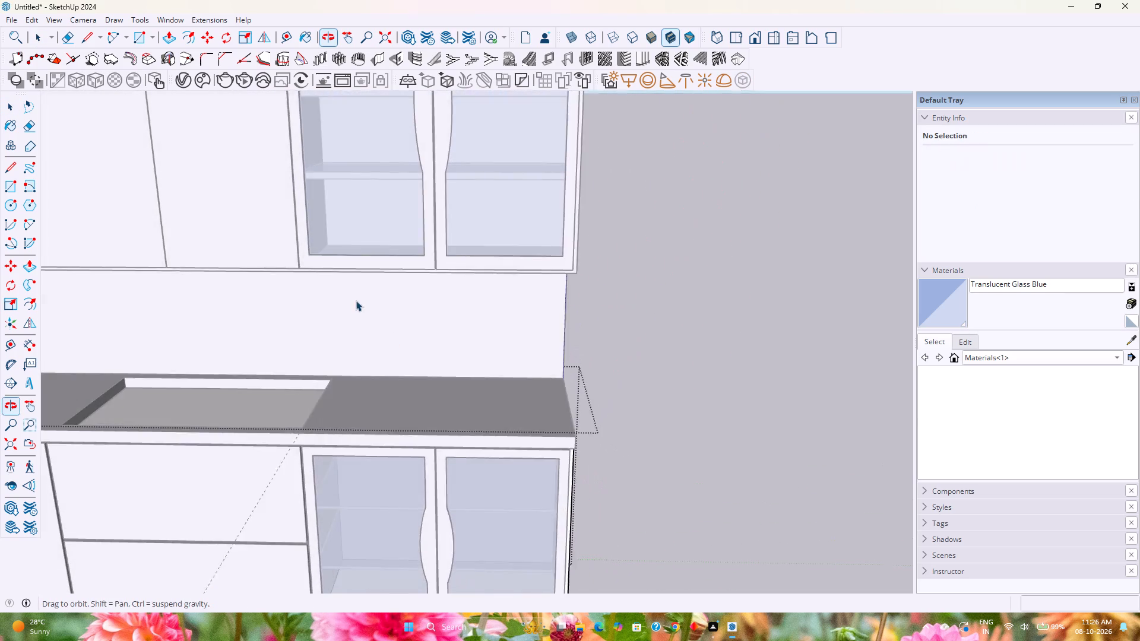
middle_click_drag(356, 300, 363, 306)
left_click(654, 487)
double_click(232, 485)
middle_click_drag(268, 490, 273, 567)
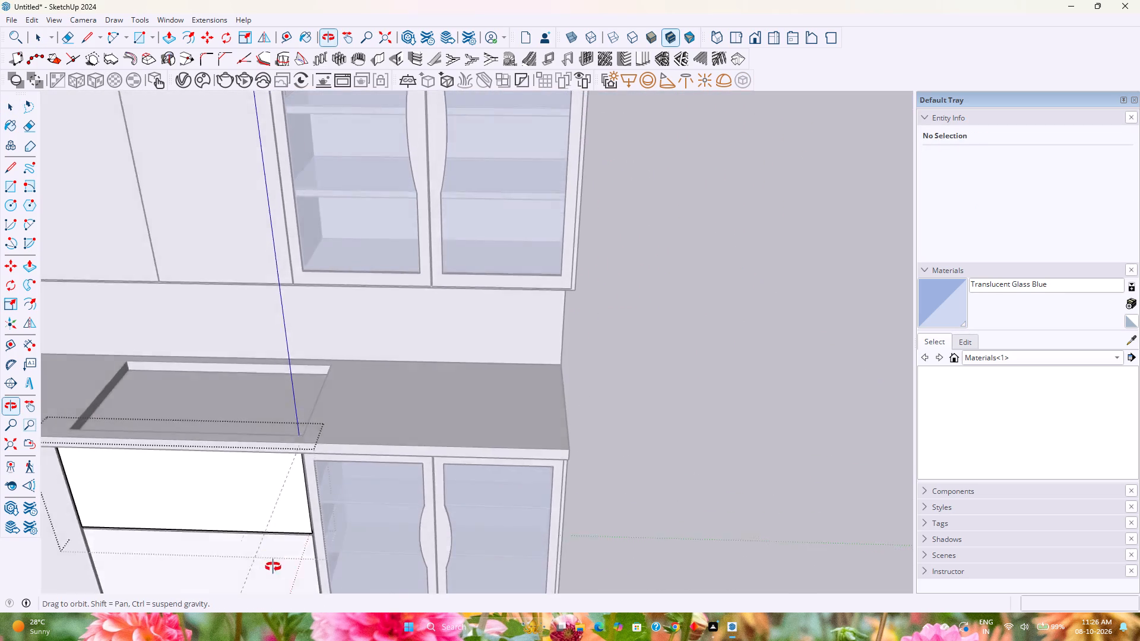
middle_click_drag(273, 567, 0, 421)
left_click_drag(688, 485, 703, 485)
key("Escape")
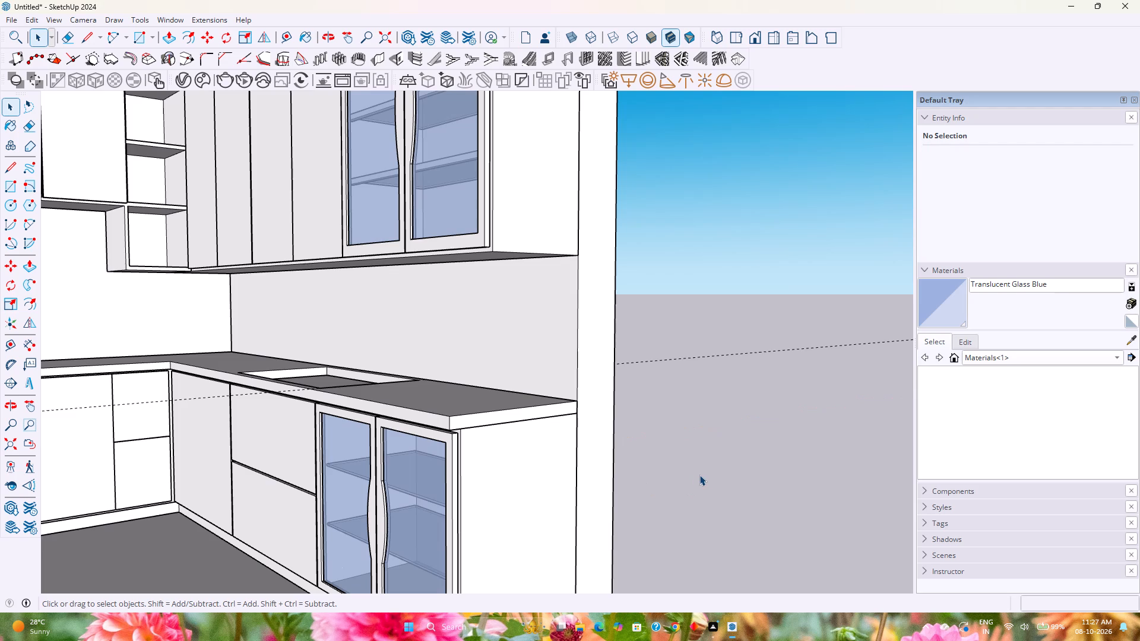
Inside the base cabinet carcass group, draw a horizontal rectangle of about 1' 10 1/16" by 3' 2 3/8" between the cutout's opposite lower corners.
left_click(521, 480)
left_click(521, 480)
middle_click_drag(396, 443, 612, 619)
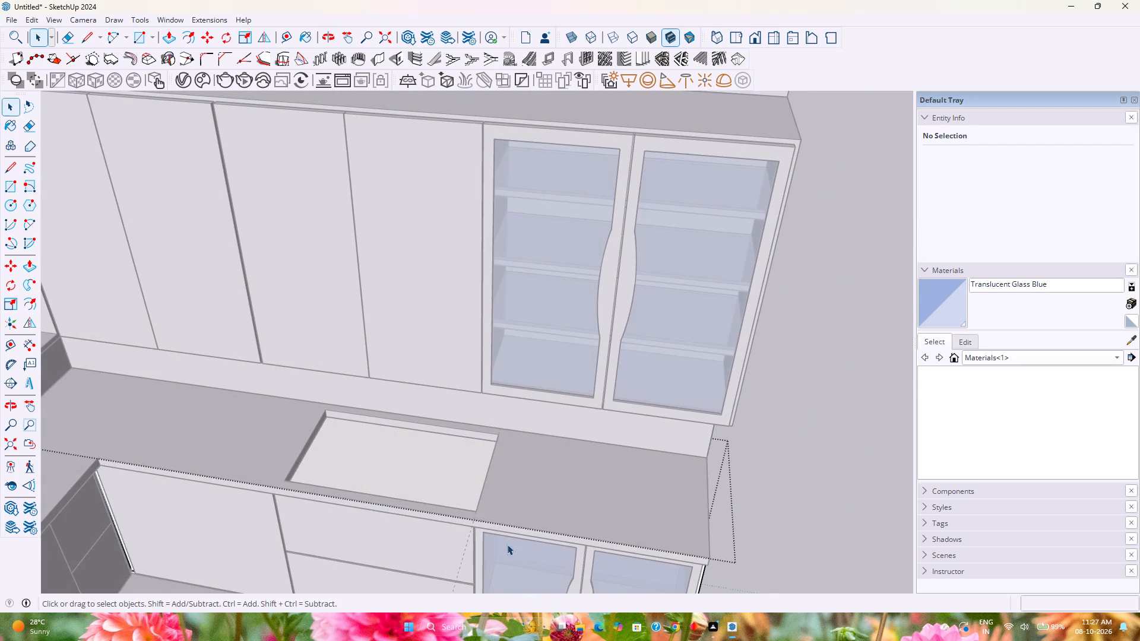
middle_click_drag(449, 516, 447, 445, "shift")
left_click(133, 31)
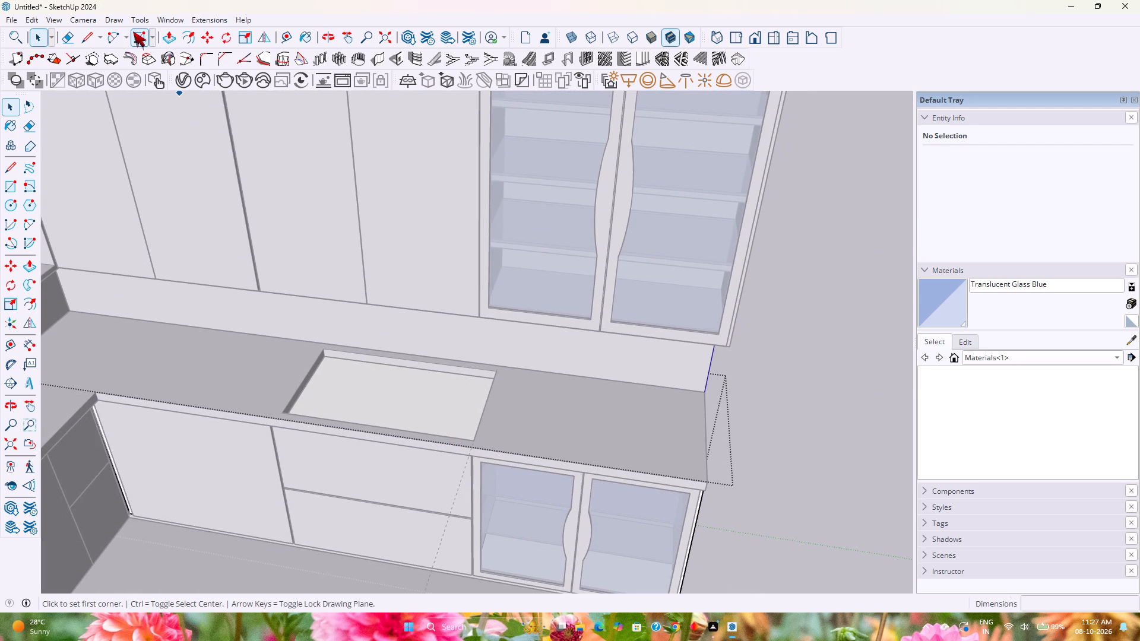
left_click(327, 358)
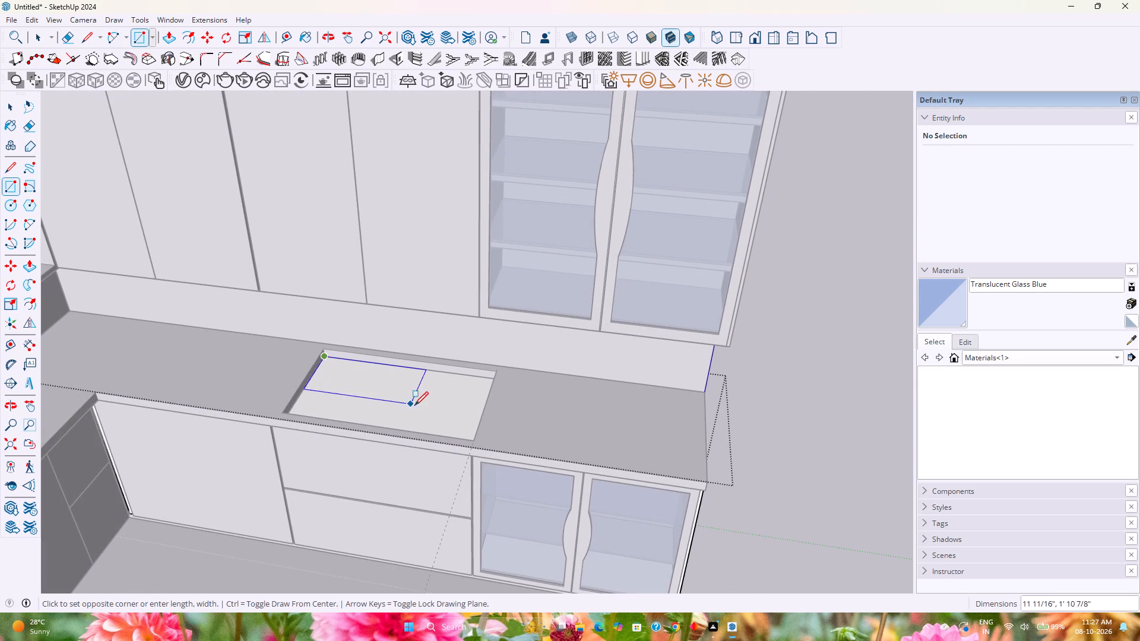
middle_click_drag(420, 405, 655, 488)
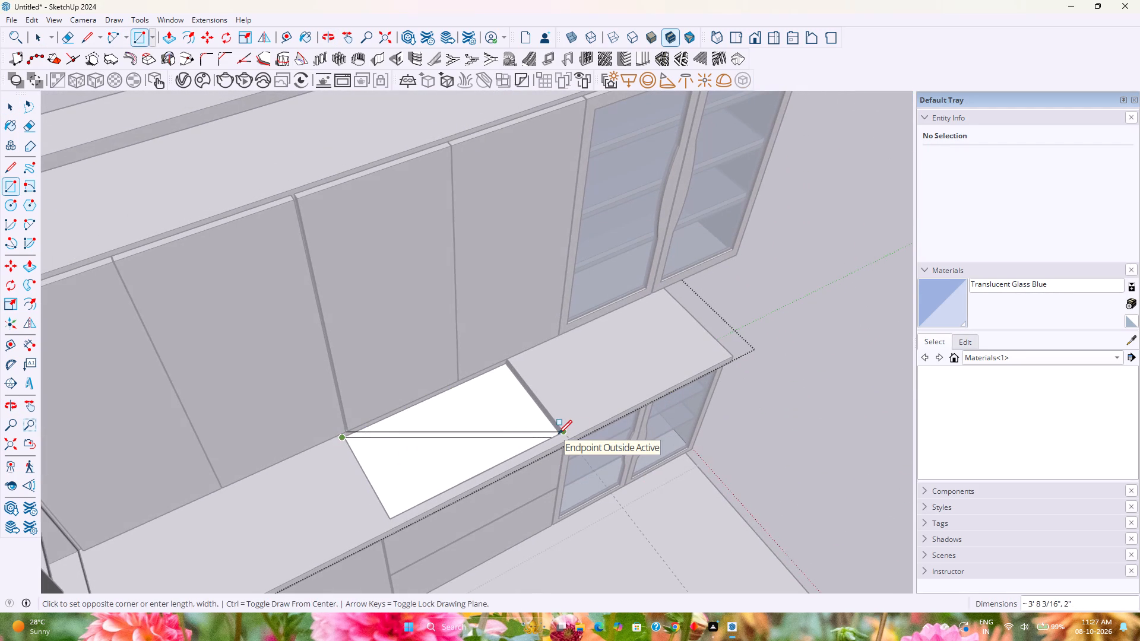
scroll(558, 434, "up", 20)
scroll(558, 434, "up", 4)
middle_click_drag(565, 435, 929, 400)
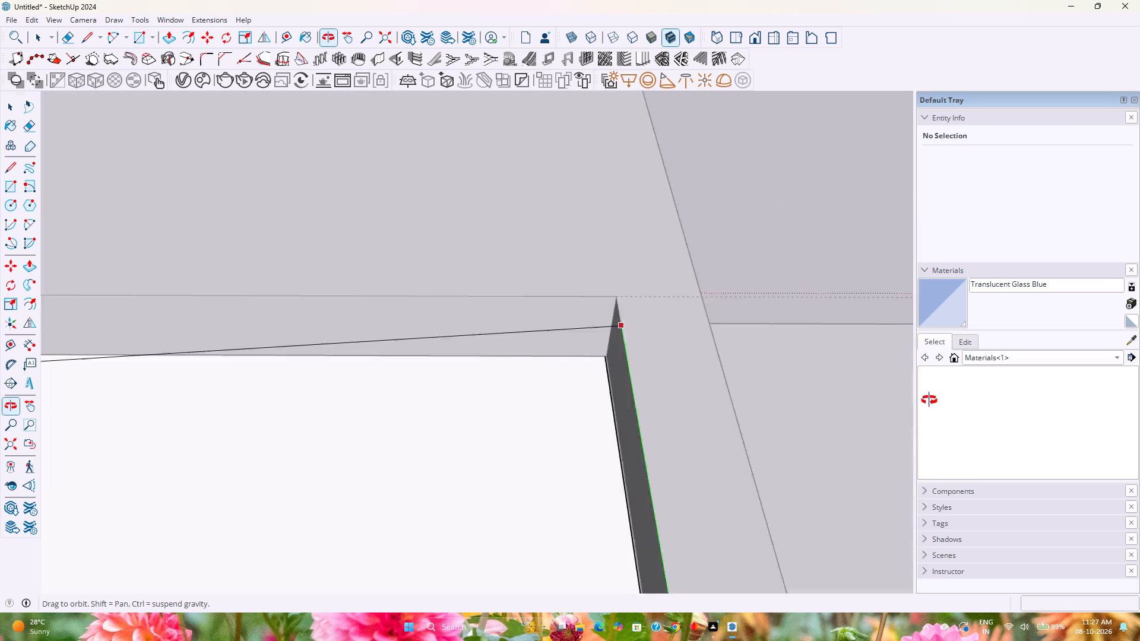
middle_click_drag(929, 400, 942, 390)
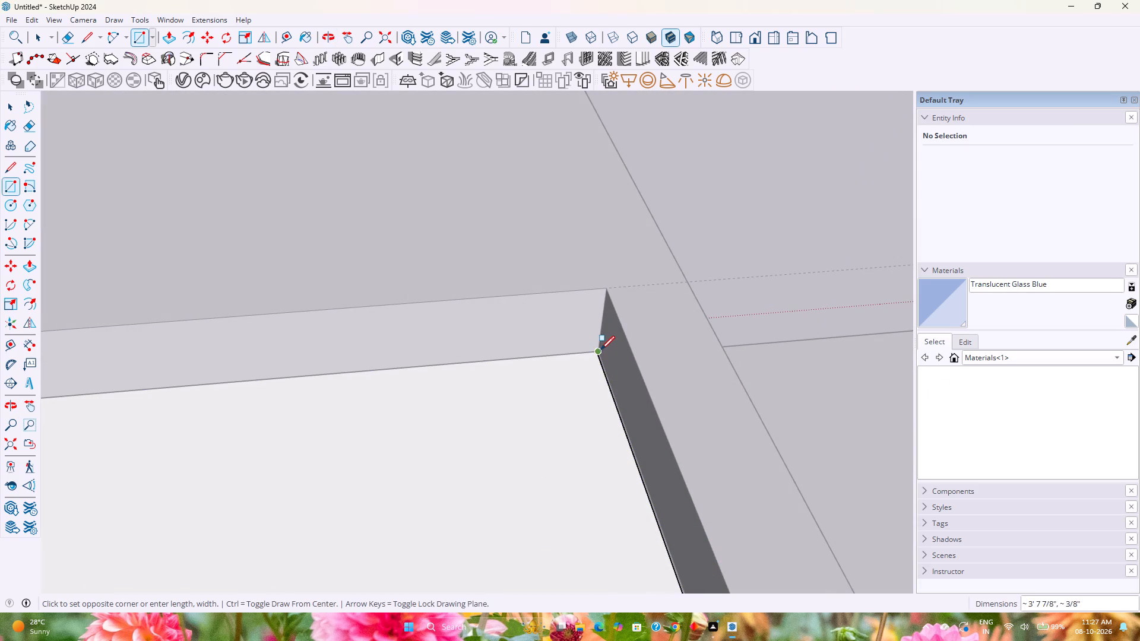
key("Up")
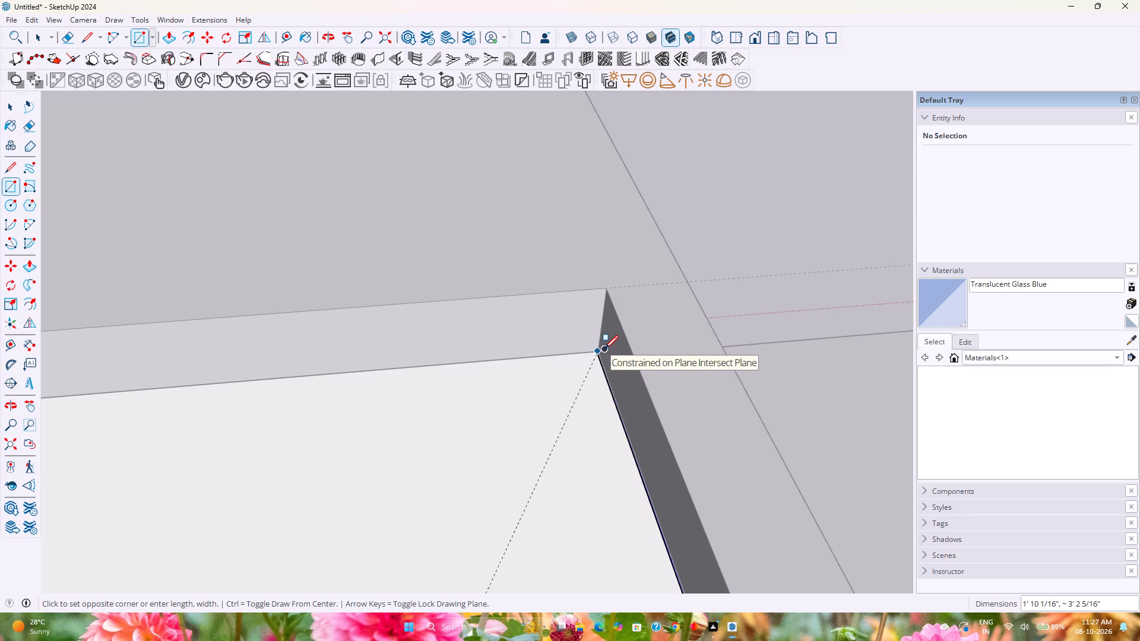
left_click(599, 348)
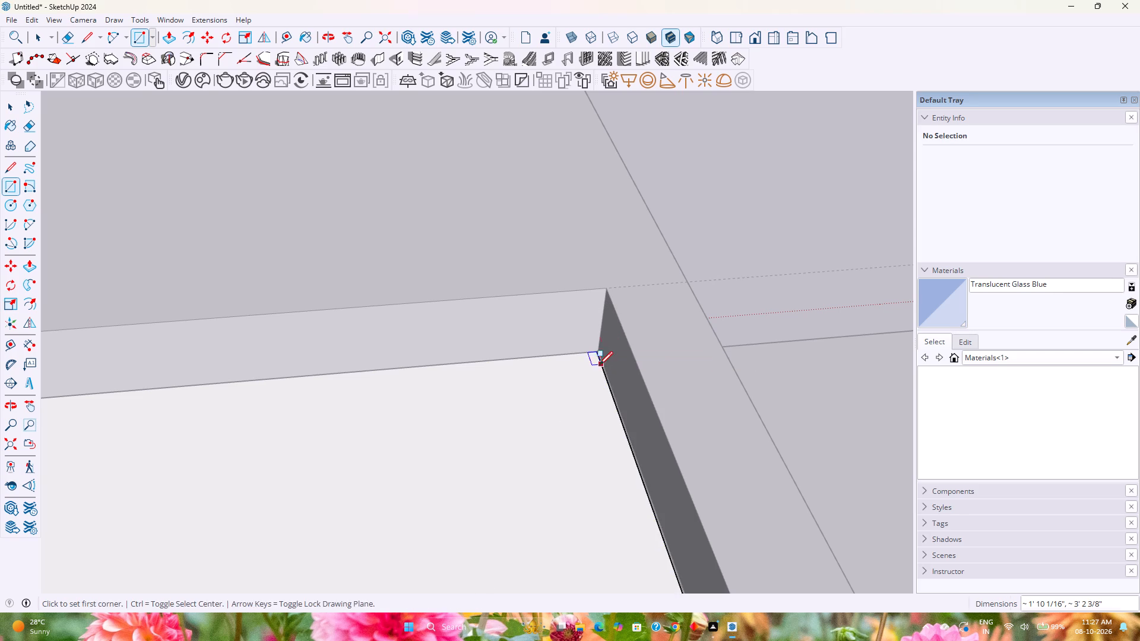
Push the rectangle on the carcass under the cutout down 1" and close the carcass group.
middle_click_drag(599, 365, 366, 316)
scroll(355, 313, "down", 10)
middle_click_drag(356, 317, 136, 372)
scroll(151, 364, "down", 4)
middle_click_drag(151, 364, 473, 338, "shift")
key("space")
left_click(375, 275)
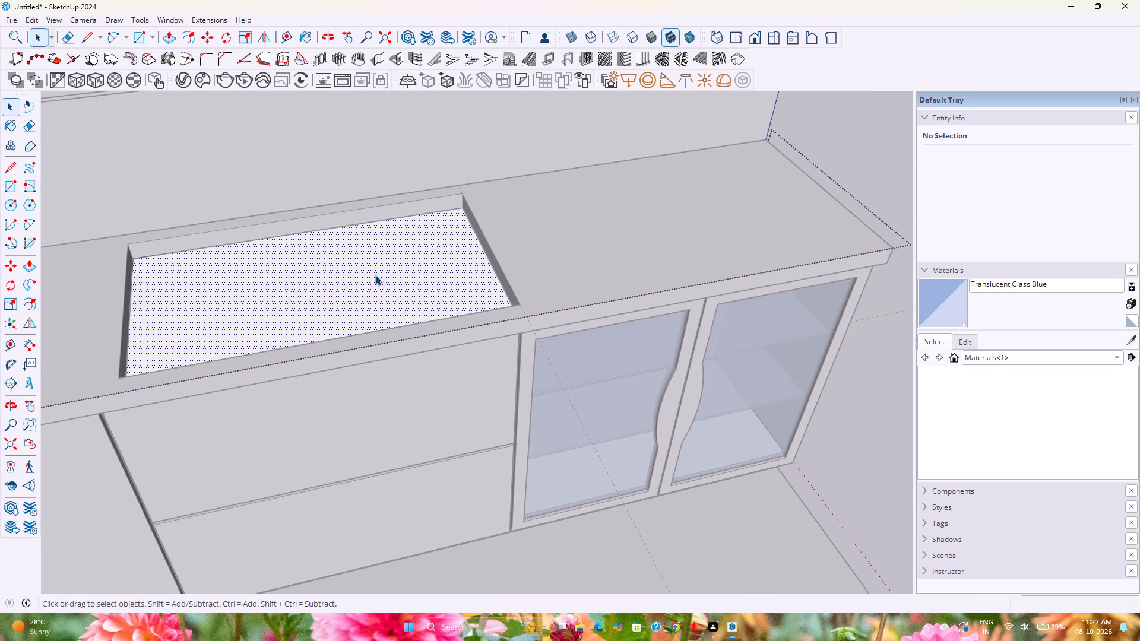
key("p")
left_click(372, 279)
left_click(372, 296)
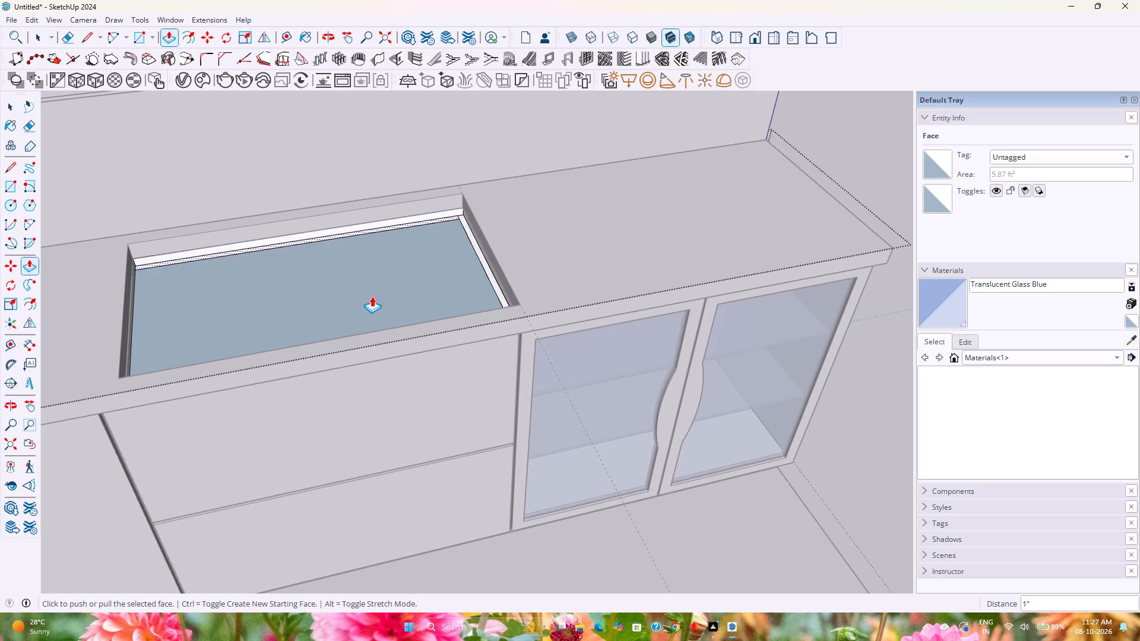
middle_click_drag(388, 302, 213, 223)
scroll(359, 116, "up", 7)
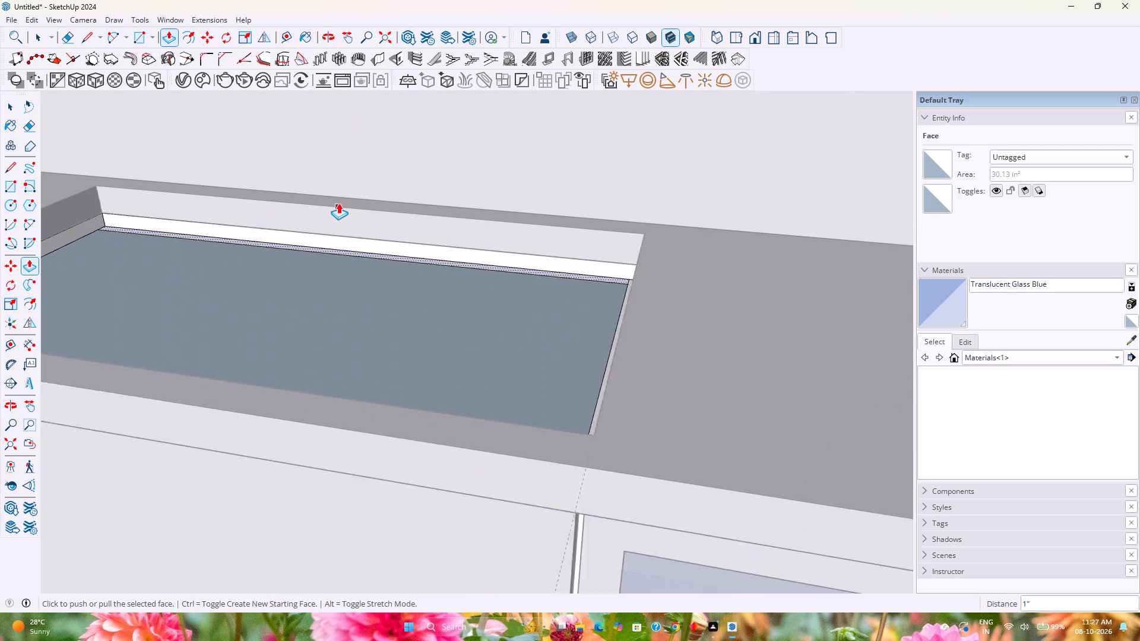
scroll(338, 203, "up", 1)
key("Escape")
scroll(337, 208, "down", 5)
key("space")
key("Escape")
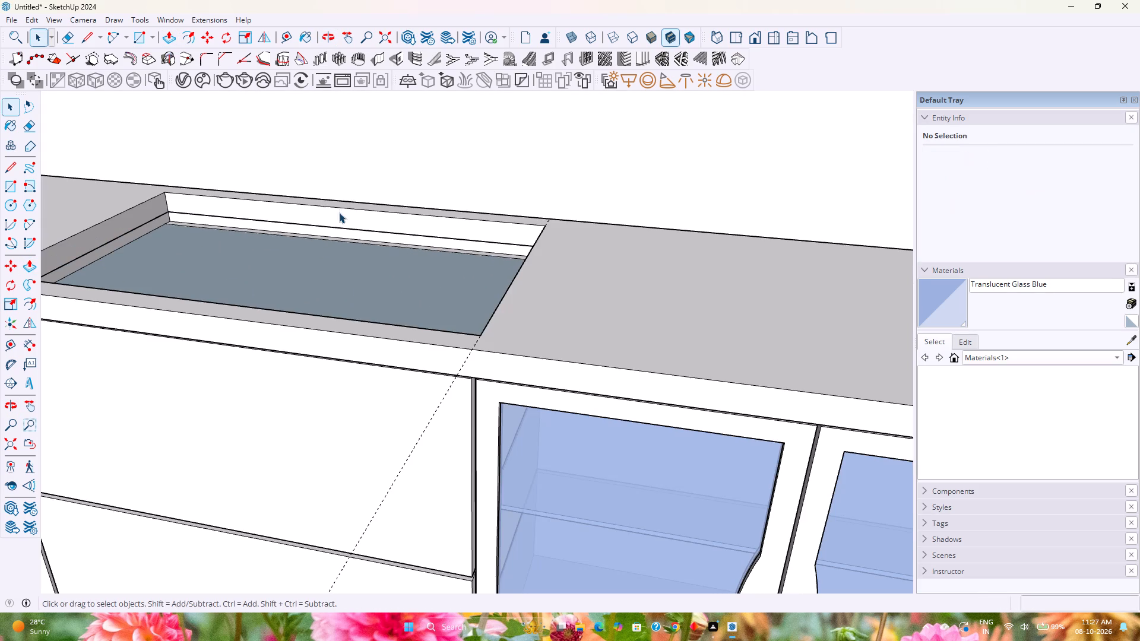
Open the countertop group and unhide the last hidden object, the sink.
double_click(584, 333)
scroll(115, 24, "down", 1)
left_click(33, 20)
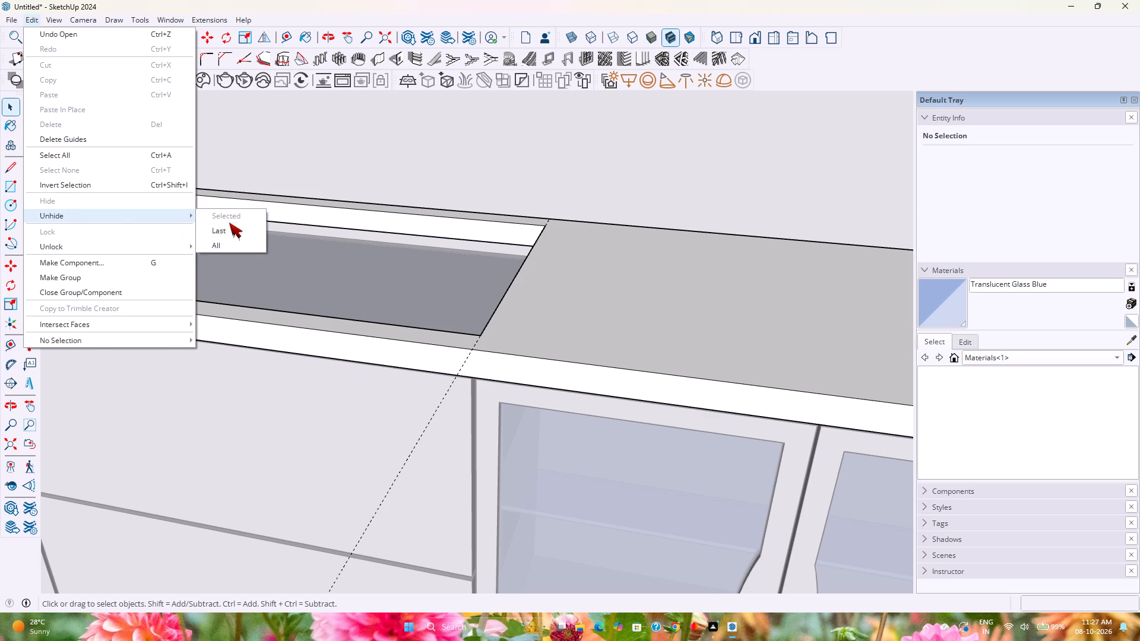
left_click(242, 228)
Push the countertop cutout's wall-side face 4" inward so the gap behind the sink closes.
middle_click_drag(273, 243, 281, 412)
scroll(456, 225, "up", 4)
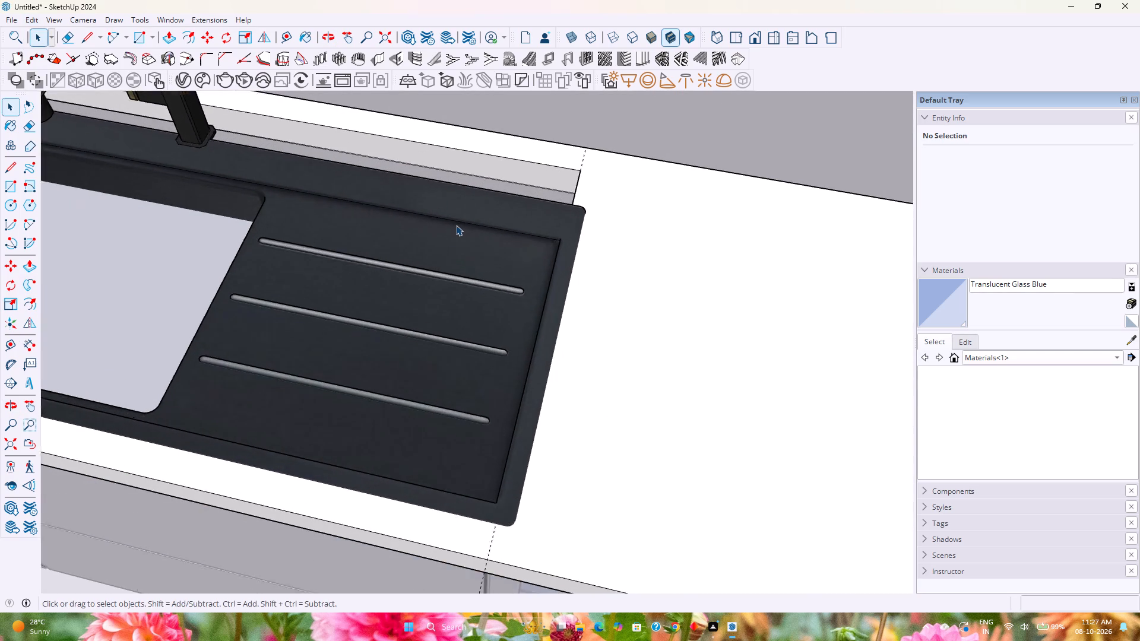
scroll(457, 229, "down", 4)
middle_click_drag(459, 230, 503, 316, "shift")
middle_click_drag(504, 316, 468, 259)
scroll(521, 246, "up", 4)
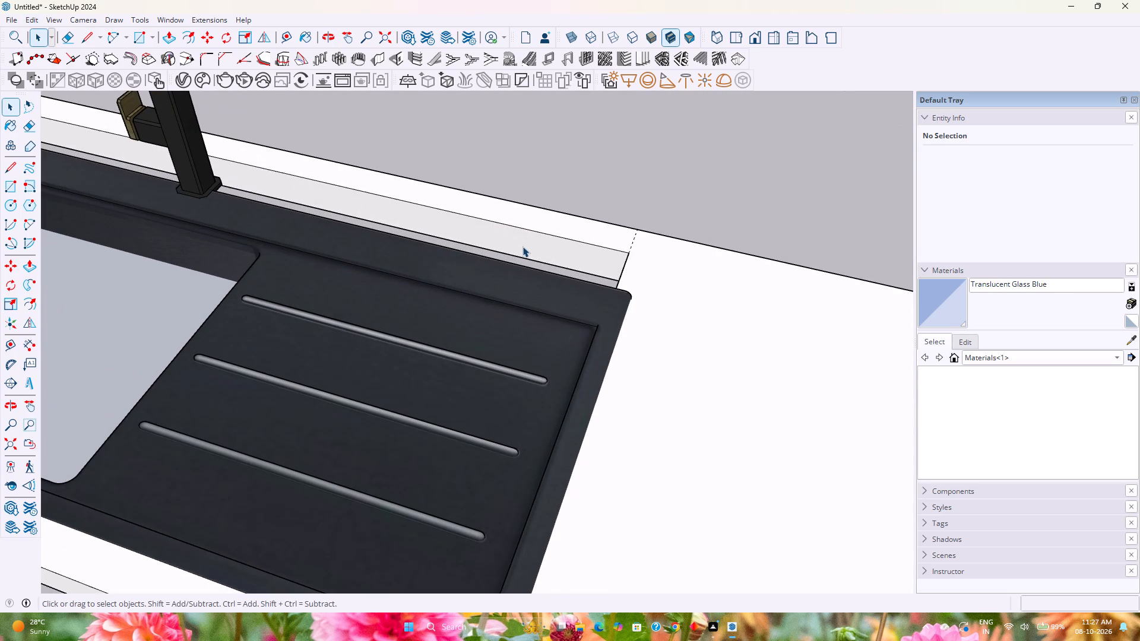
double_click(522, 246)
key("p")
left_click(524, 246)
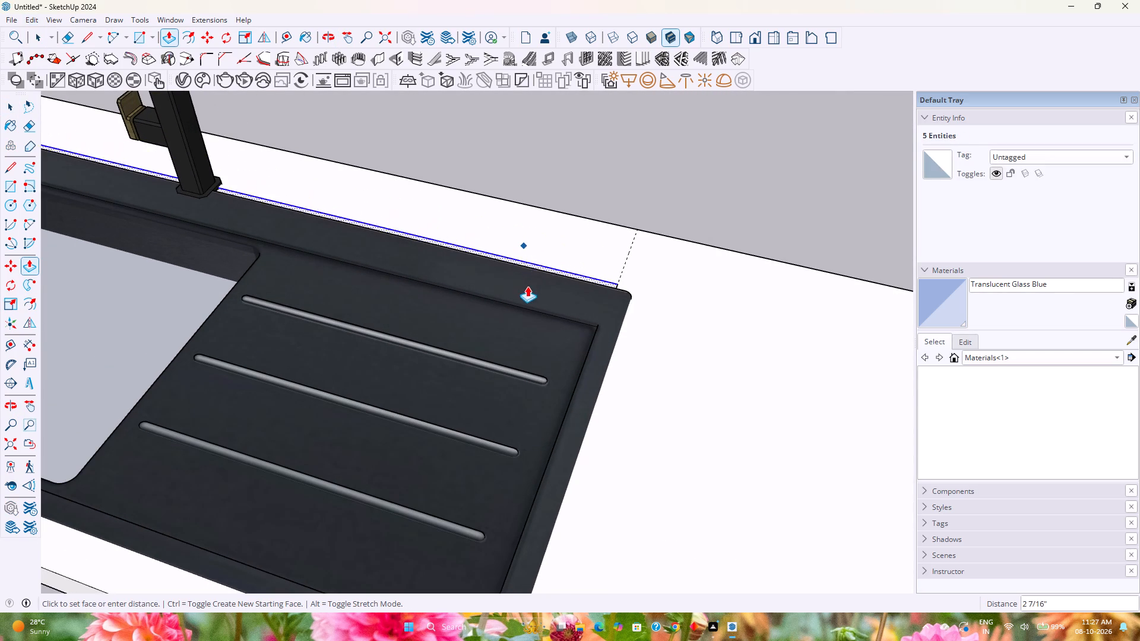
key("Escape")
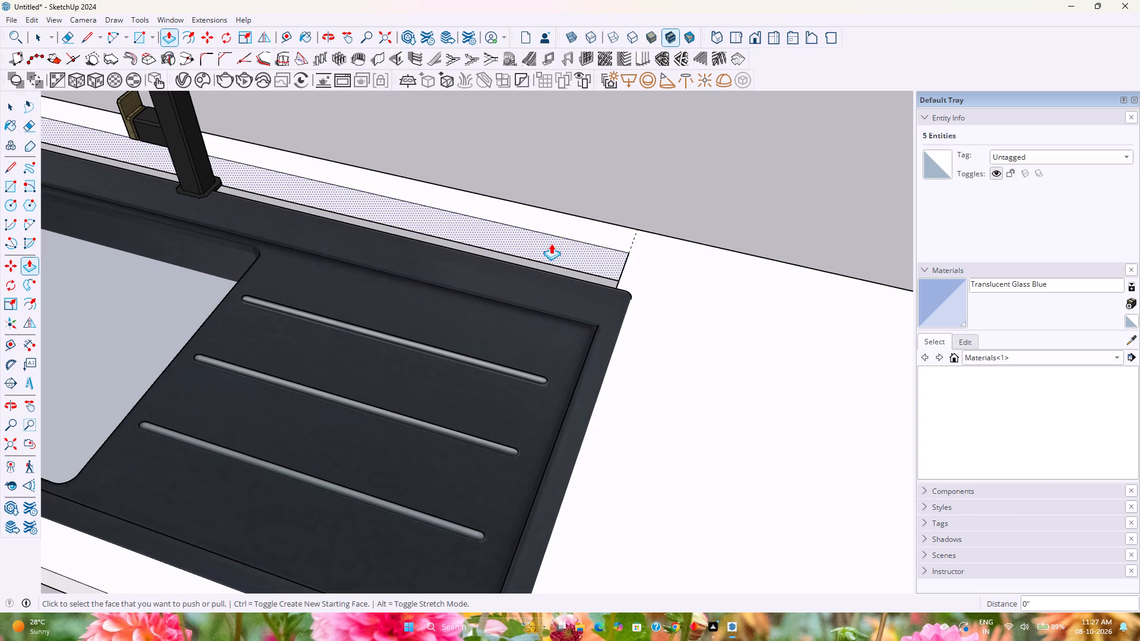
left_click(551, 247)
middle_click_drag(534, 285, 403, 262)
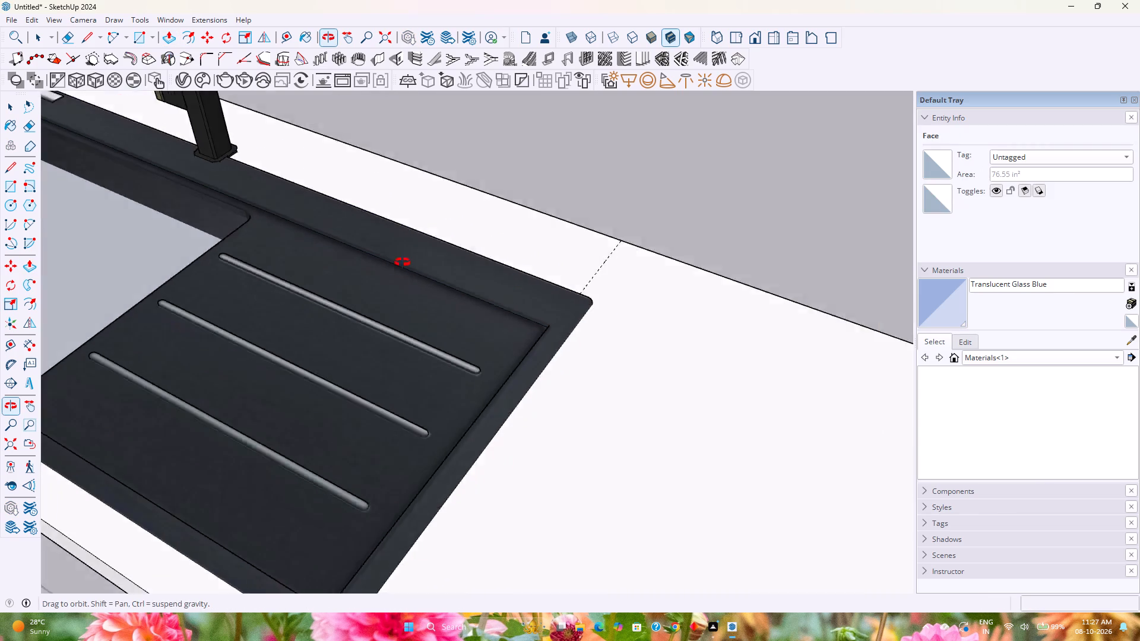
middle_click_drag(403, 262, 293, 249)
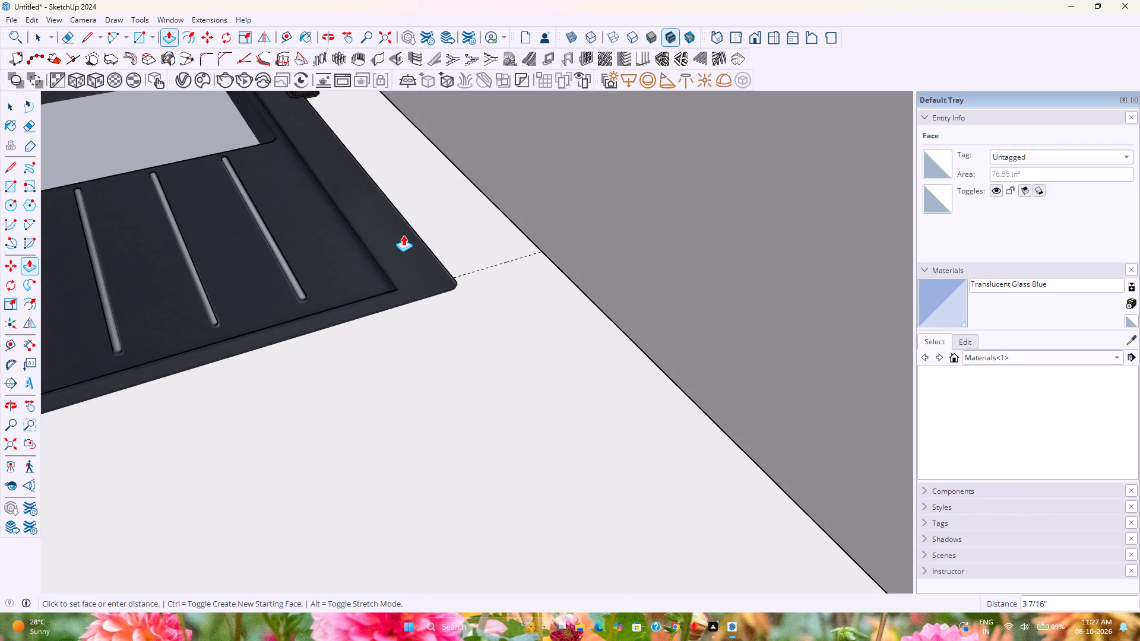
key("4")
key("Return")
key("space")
Inspect the sink's fit in the countertop from above, then close the countertop group and examine the gap above the cabinet fronts from below.
scroll(403, 235, "down", 4)
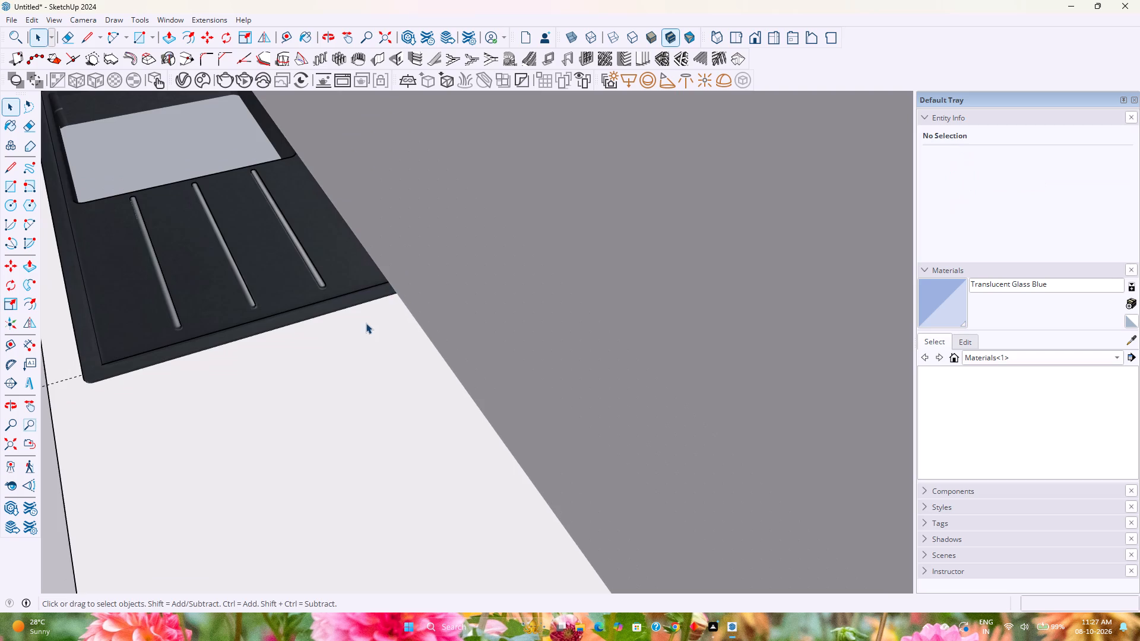
middle_click_drag(370, 332, 726, 291)
scroll(738, 281, "down", 8)
middle_click_drag(740, 284, 740, 347)
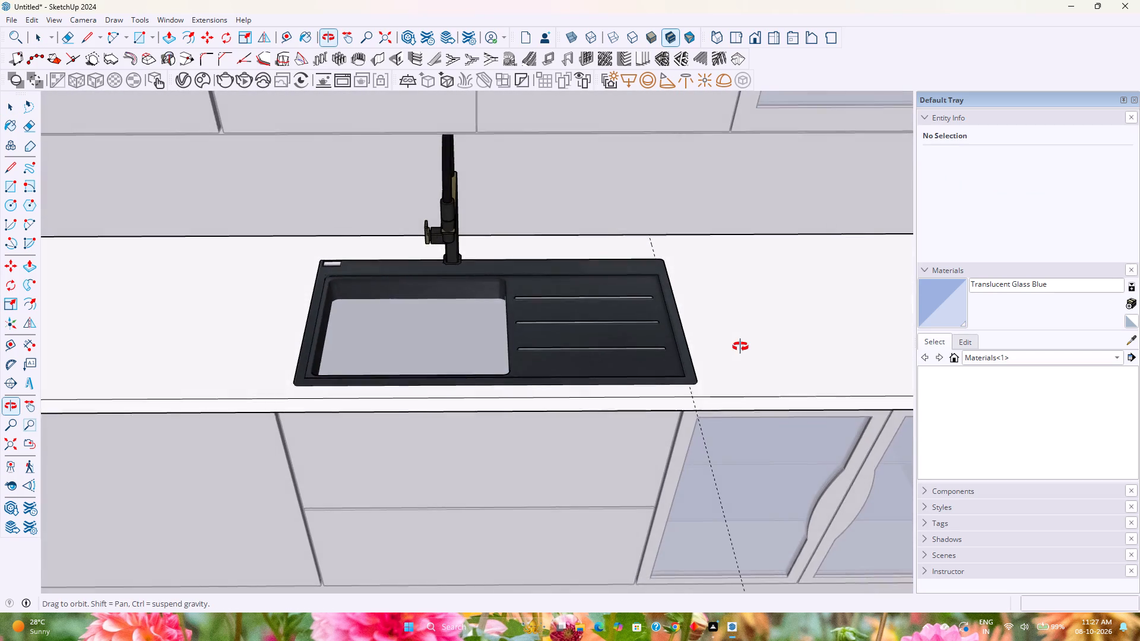
middle_click_drag(740, 347, 742, 345)
scroll(743, 343, "down", 4)
middle_click_drag(743, 343, 660, 254)
scroll(625, 330, "up", 2)
middle_click_drag(625, 331, 671, 379)
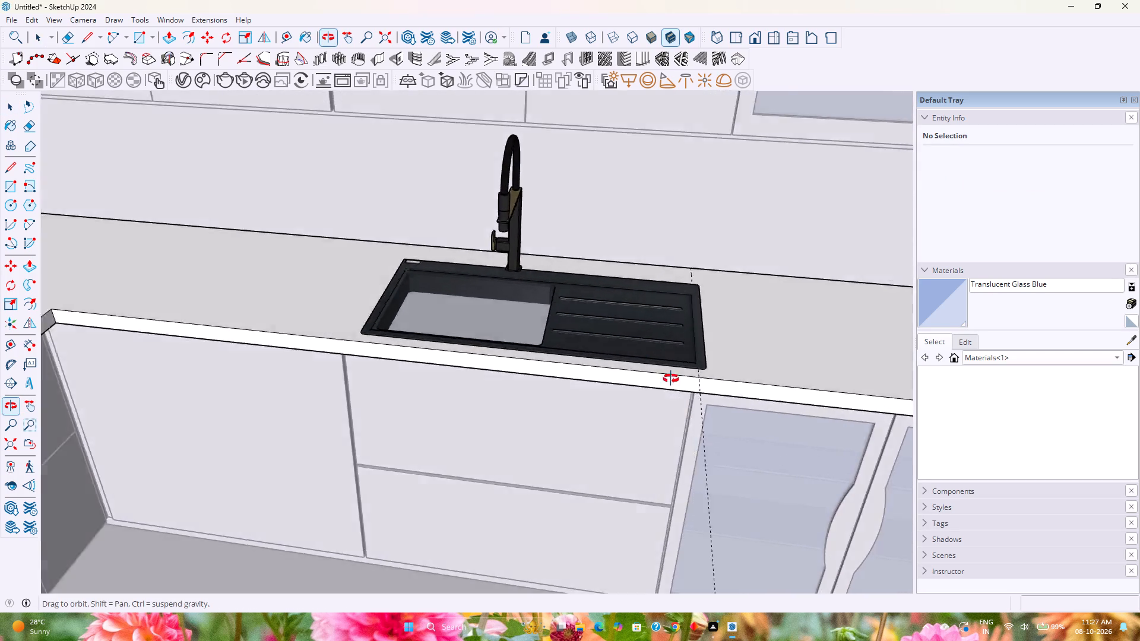
middle_click_drag(671, 379, 817, 405)
scroll(817, 405, "down", 2)
middle_click_drag(817, 405, 628, 380)
left_click(523, 362)
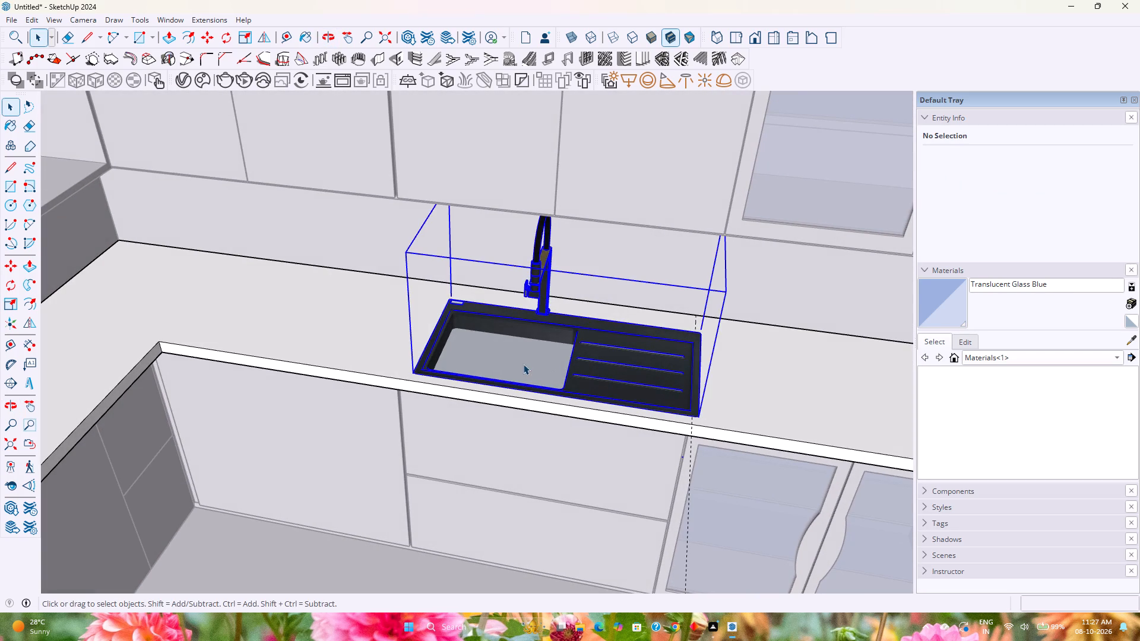
key("Escape")
key("Escape")
left_click(514, 349)
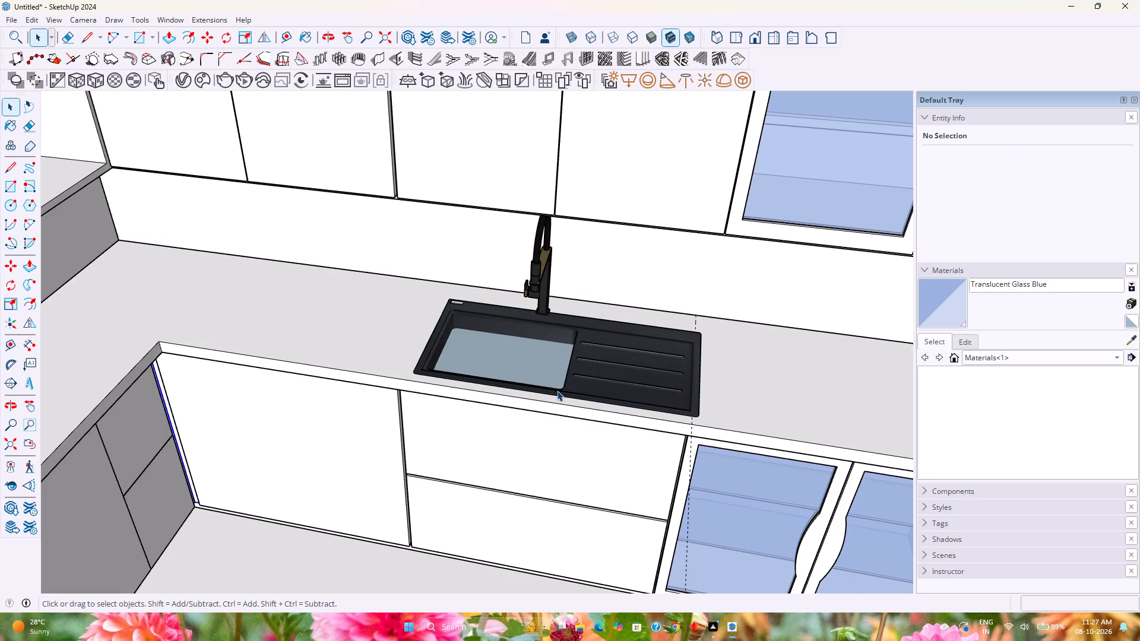
middle_click_drag(557, 391, 403, 177)
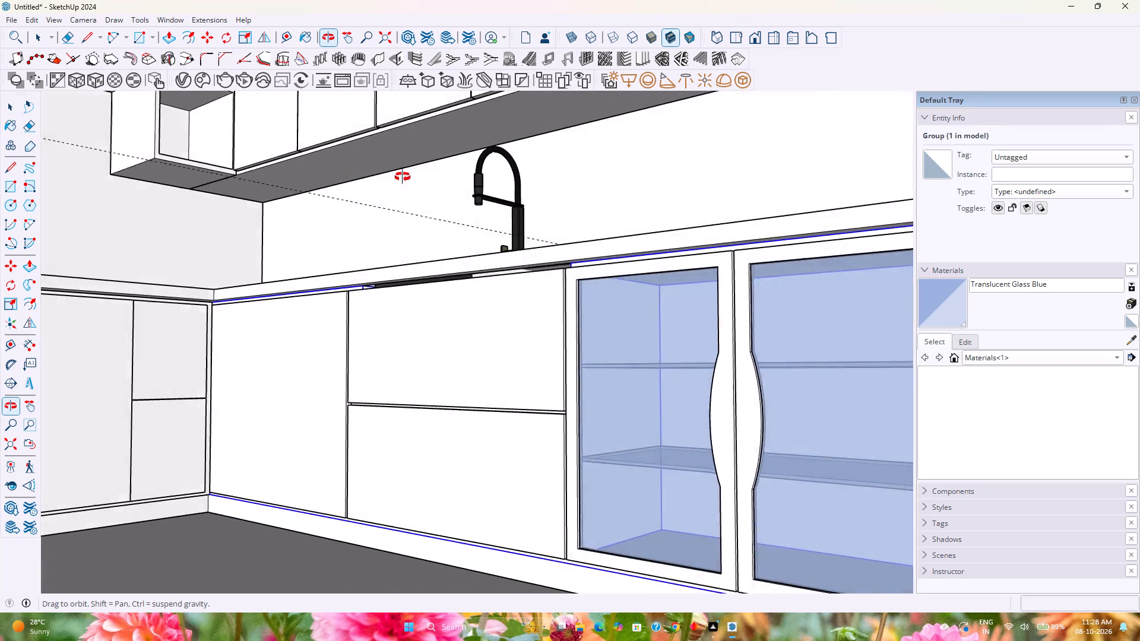
middle_click_drag(403, 177, 435, 185)
scroll(544, 266, "up", 7)
middle_click_drag(565, 290, 540, 275)
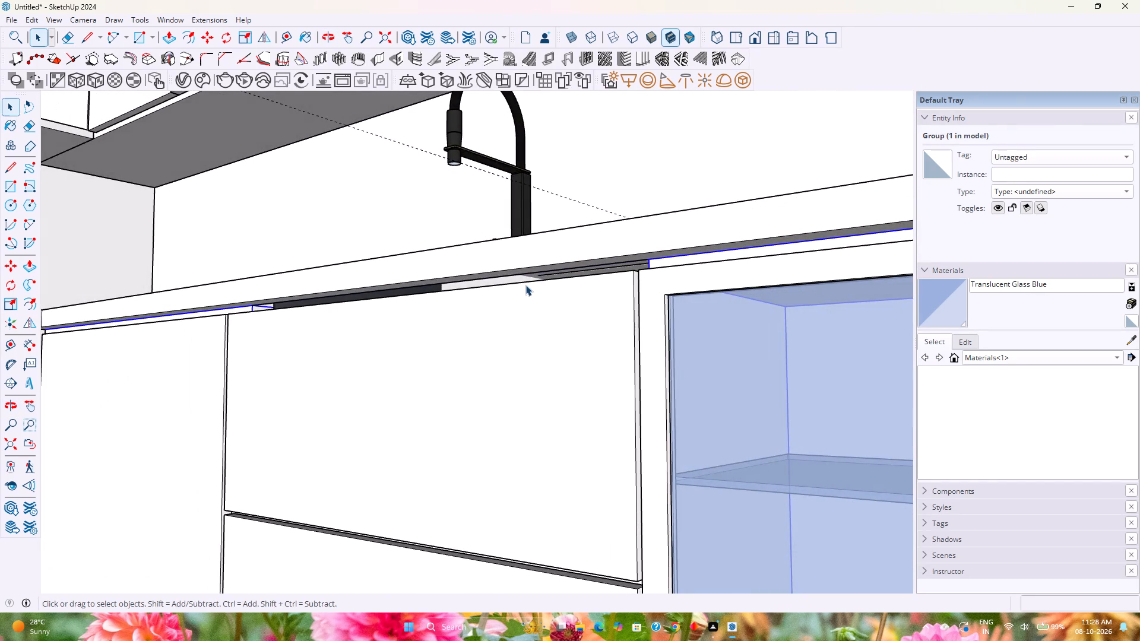
Undo the cutout face push, the sink unhiding and the 1" carcass push, keeping the carcass rectangle, and close the open group.
key("ctrl+z")
key("ctrl+z")
key("ctrl+z")
key("ctrl+z")
key("ctrl+z")
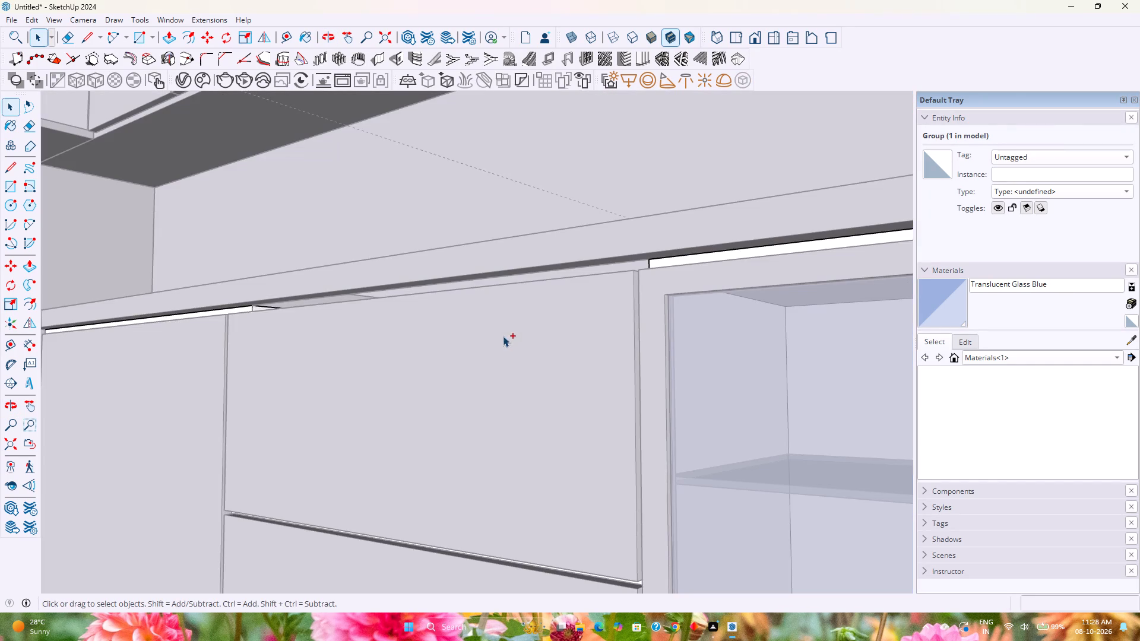
key("ctrl+z")
middle_click_drag(503, 336, 501, 530)
scroll(501, 530, "down", 3)
middle_click_drag(501, 519, 445, 418)
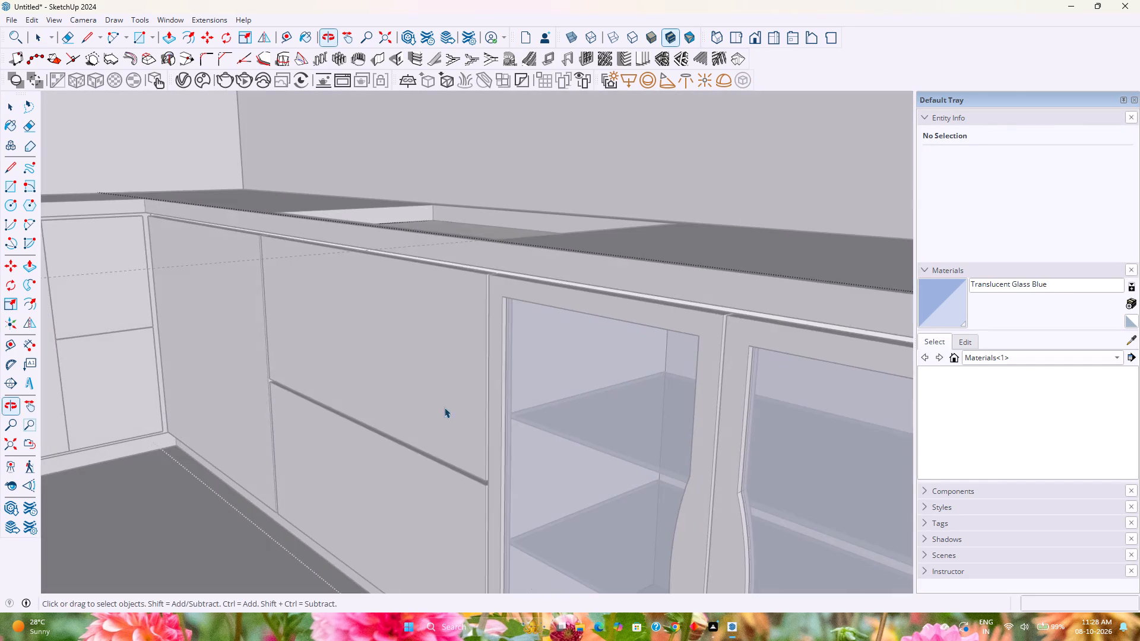
scroll(449, 398, "down", 6)
middle_click_drag(449, 398, 290, 471)
scroll(425, 448, "down", 5)
left_click(715, 481)
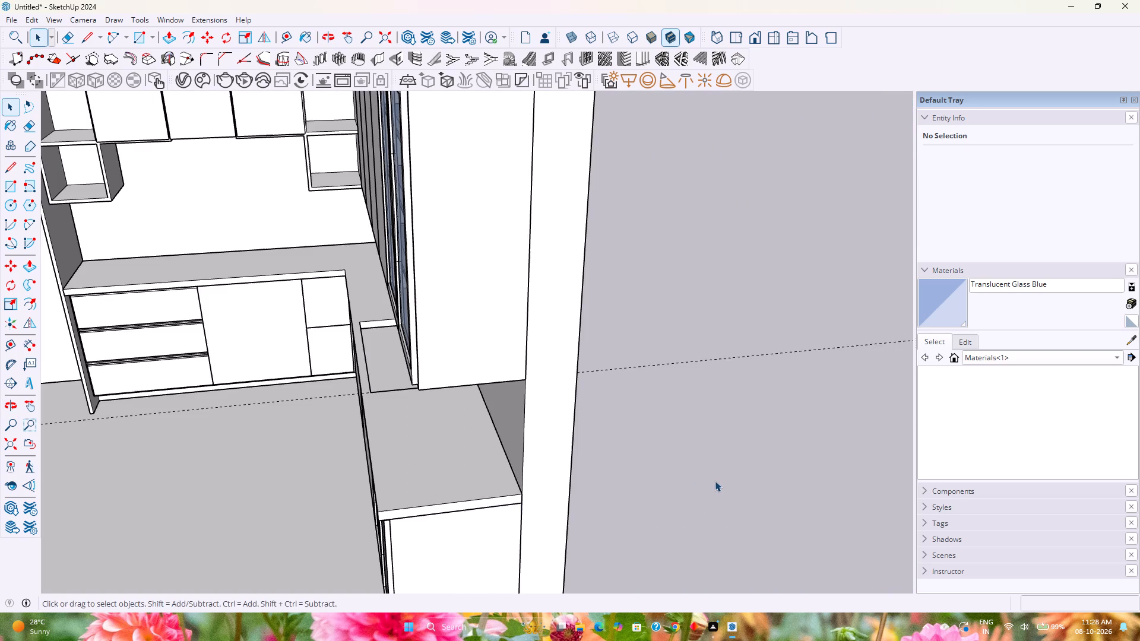
Inside the base cabinet carcass group, place guides along both short ends of the sink rectangle, about 3' 2 1/4" apart.
middle_click_drag(547, 480, 863, 516)
scroll(515, 350, "up", 5)
middle_click_drag(572, 407, 596, 391)
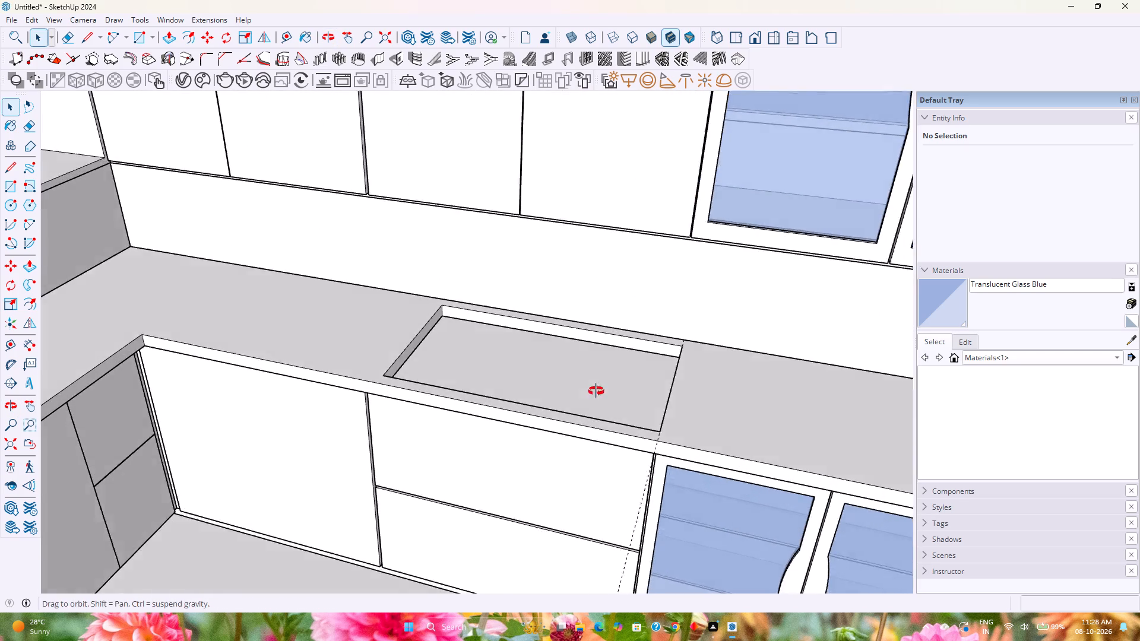
middle_click_drag(596, 391, 608, 365)
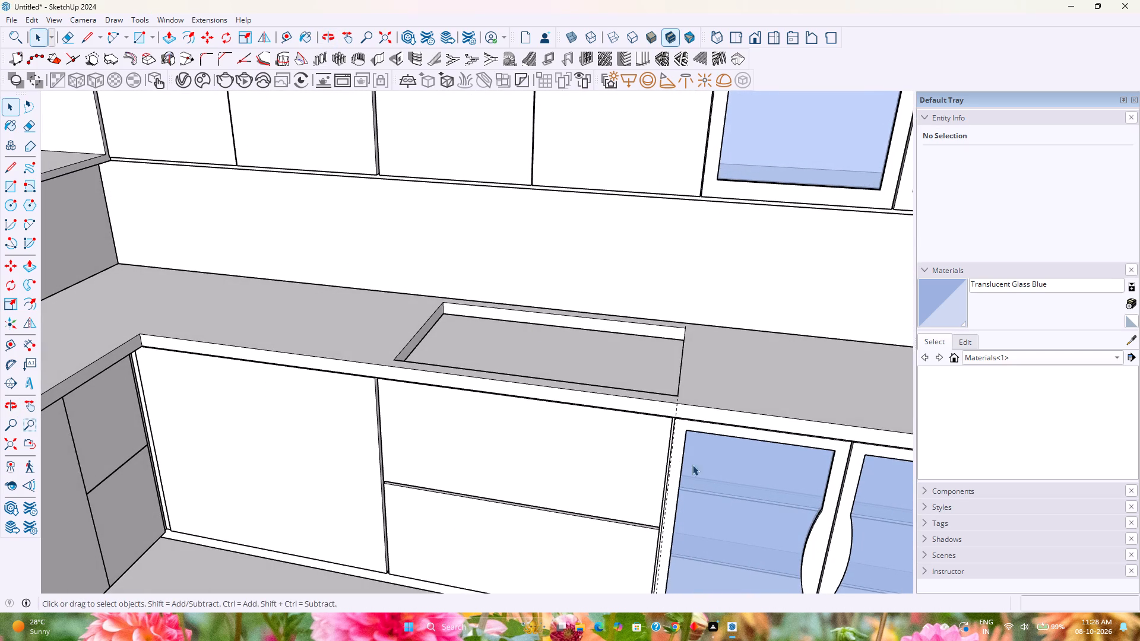
scroll(651, 445, "down", 1)
middle_click_drag(651, 445, 251, 164, "shift")
middle_click_drag(620, 330, 518, 388)
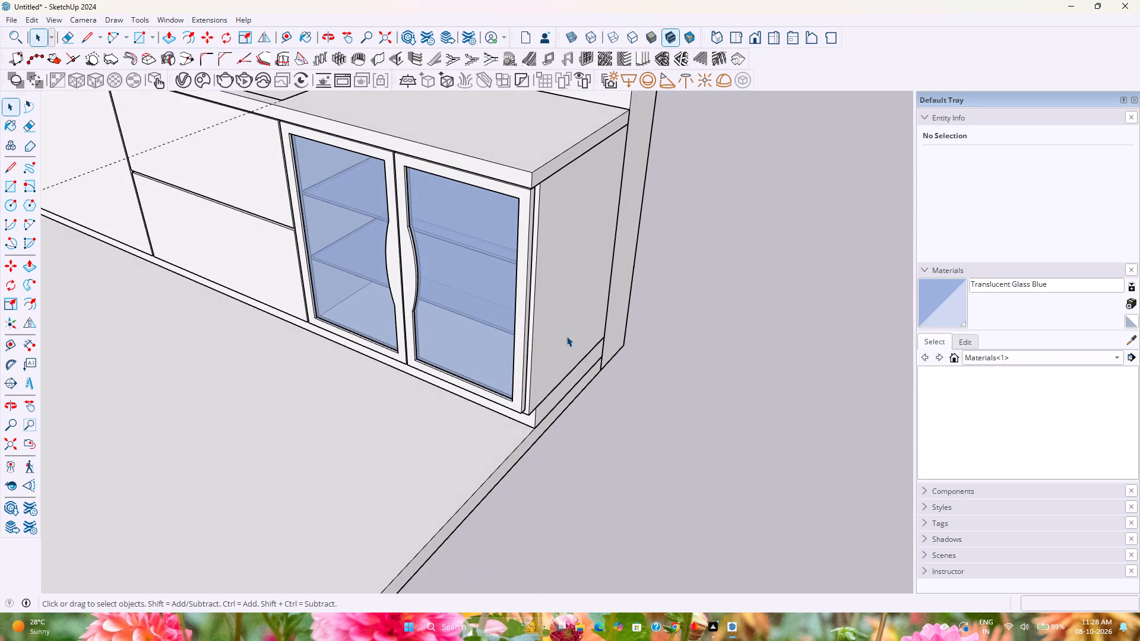
double_click(566, 336)
middle_click_drag(445, 306, 850, 640, "shift")
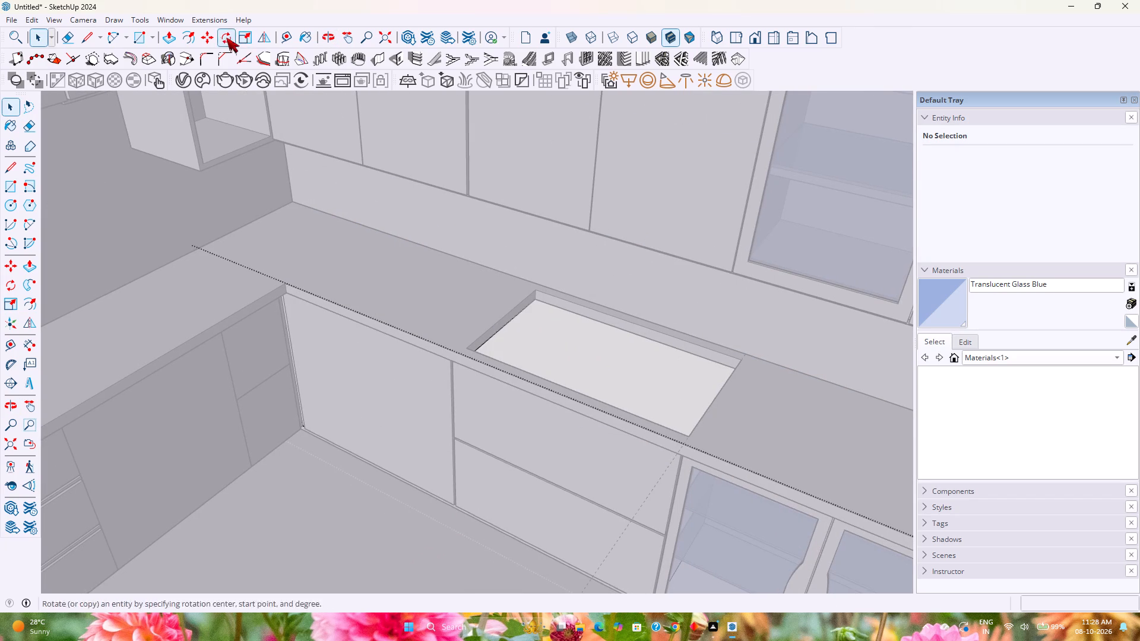
left_click(289, 34)
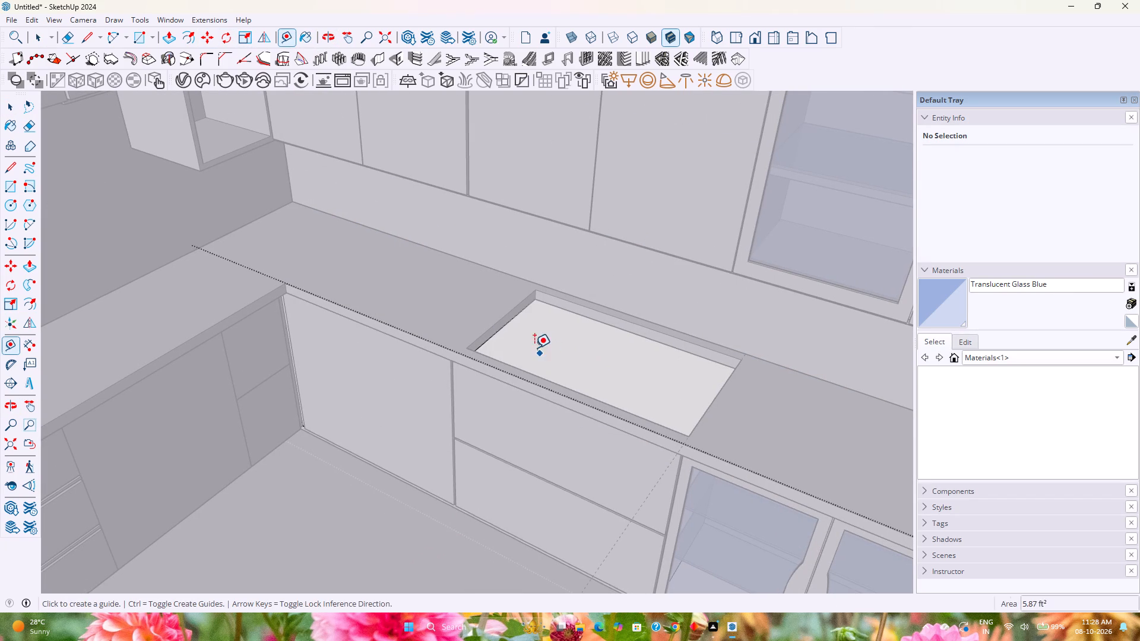
left_click(511, 323)
left_click(518, 322)
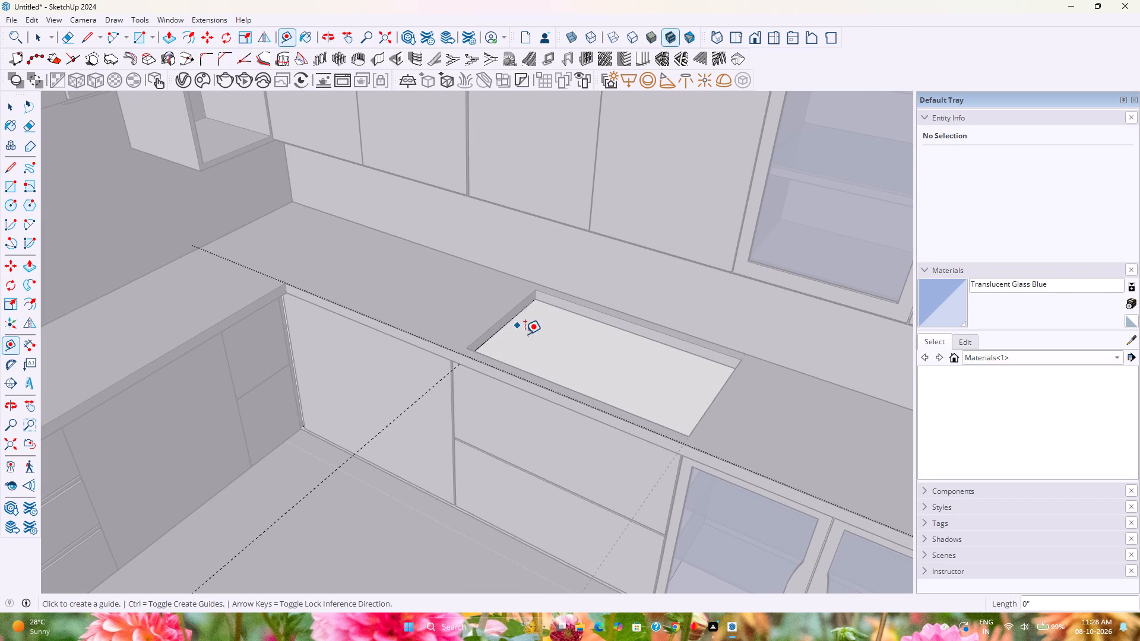
middle_click_drag(544, 386, 775, 449)
middle_click_drag(629, 319, 436, 392, "shift")
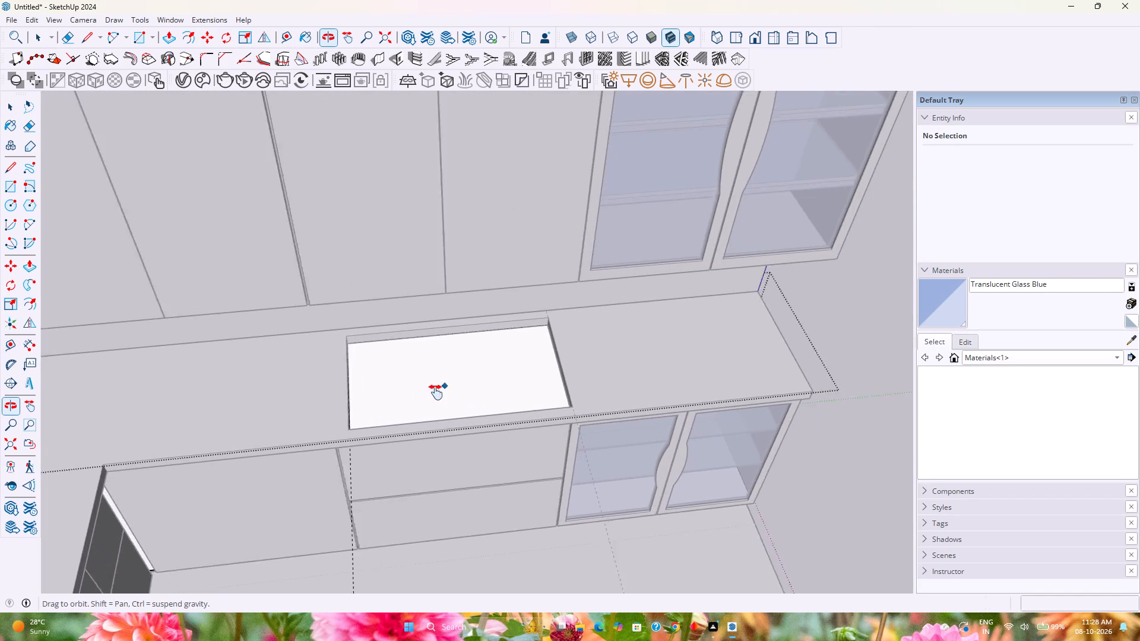
middle_click_drag(436, 392, 423, 395, "shift")
middle_click_drag(408, 388, 337, 354)
left_click(327, 343)
scroll(477, 373, "up", 4)
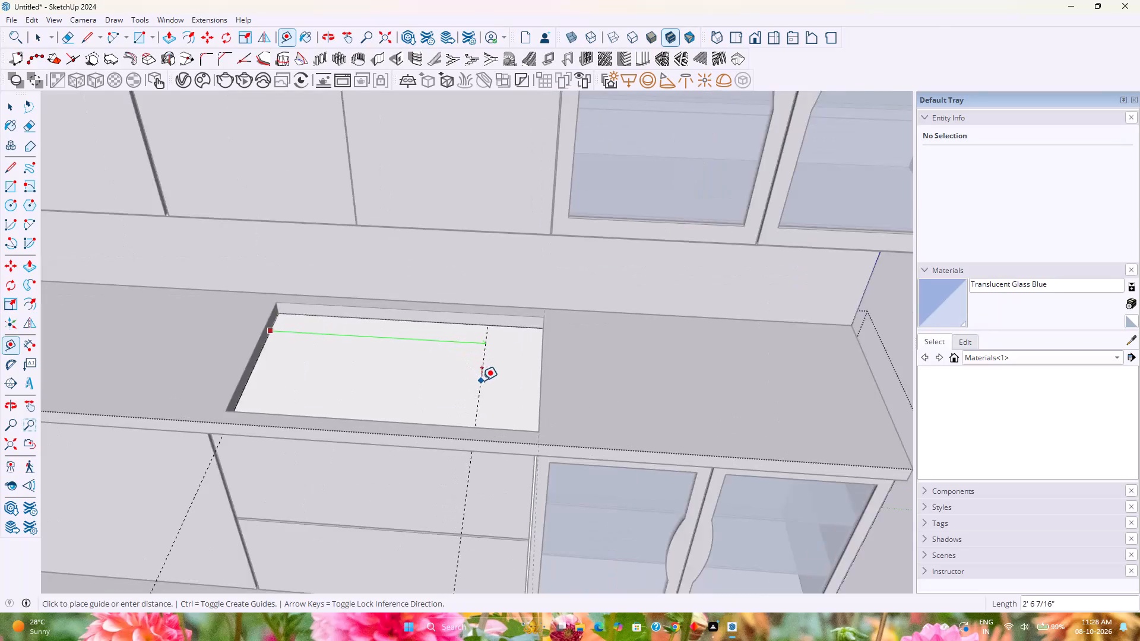
scroll(482, 380, "up", 2)
middle_click_drag(482, 381, 635, 348)
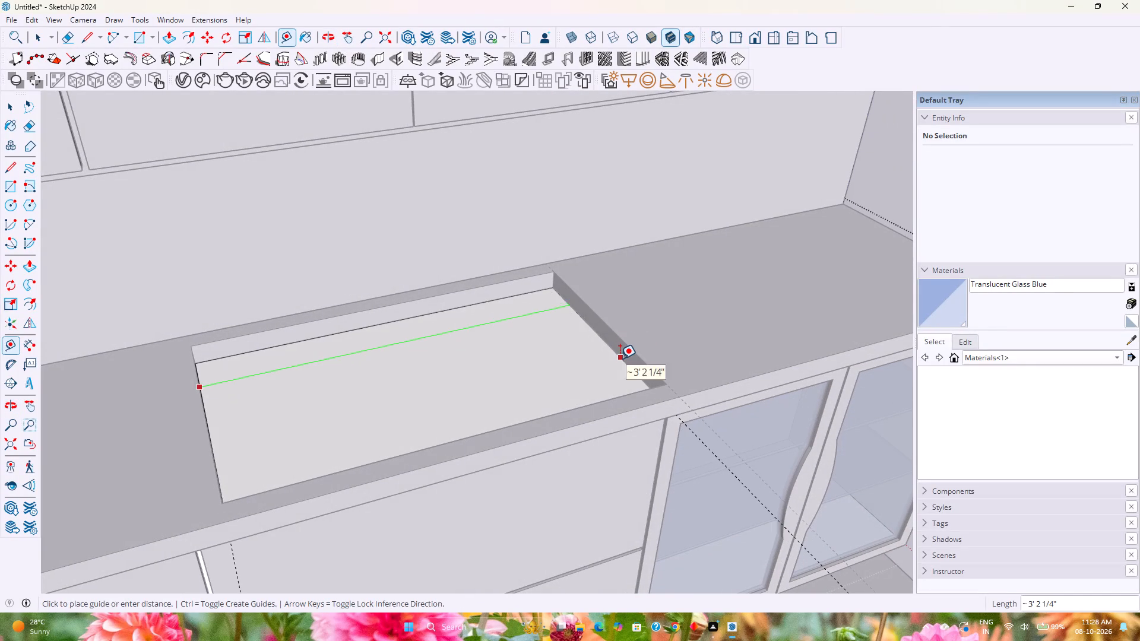
left_click(620, 358)
key("space")
Close the carcass group and hide the countertop group.
scroll(585, 380, "down", 3)
middle_click_drag(585, 380, 389, 316)
scroll(389, 316, "down", 4)
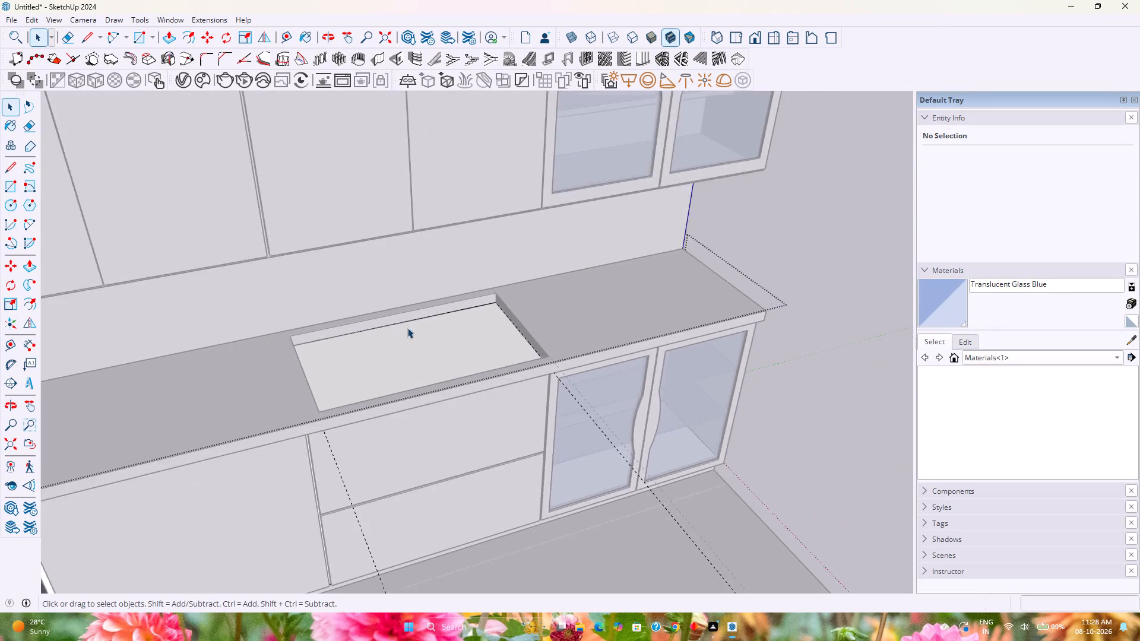
scroll(407, 328, "down", 4)
middle_click_drag(416, 332, 252, 270)
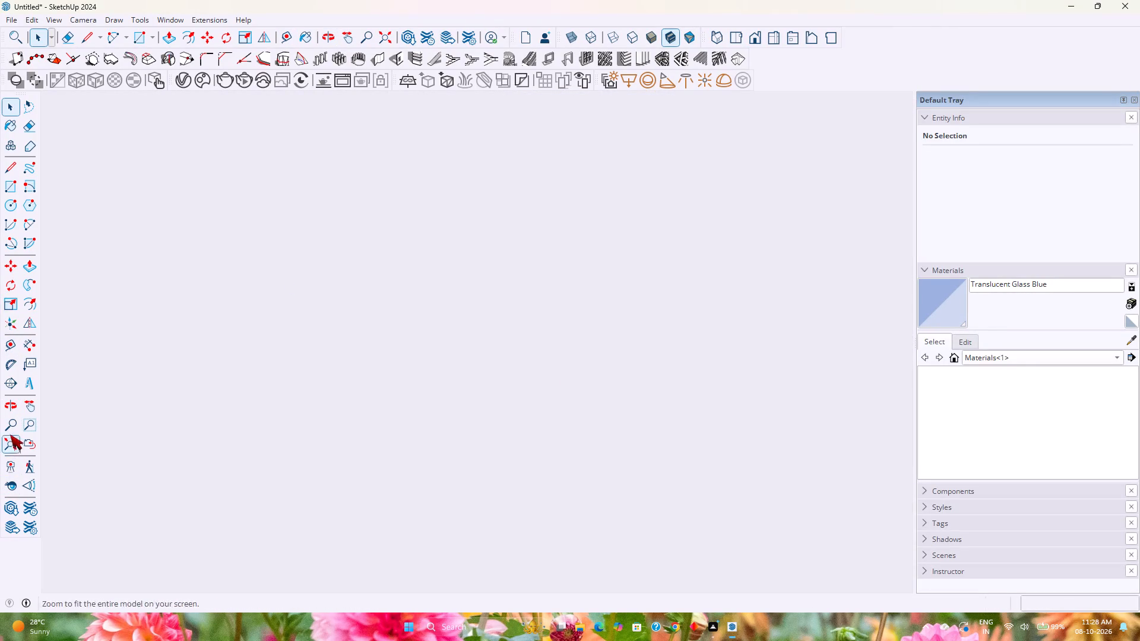
left_click(11, 437)
middle_click_drag(169, 430, 28, 512)
scroll(28, 512, "up", 1)
left_click(721, 425)
key("space")
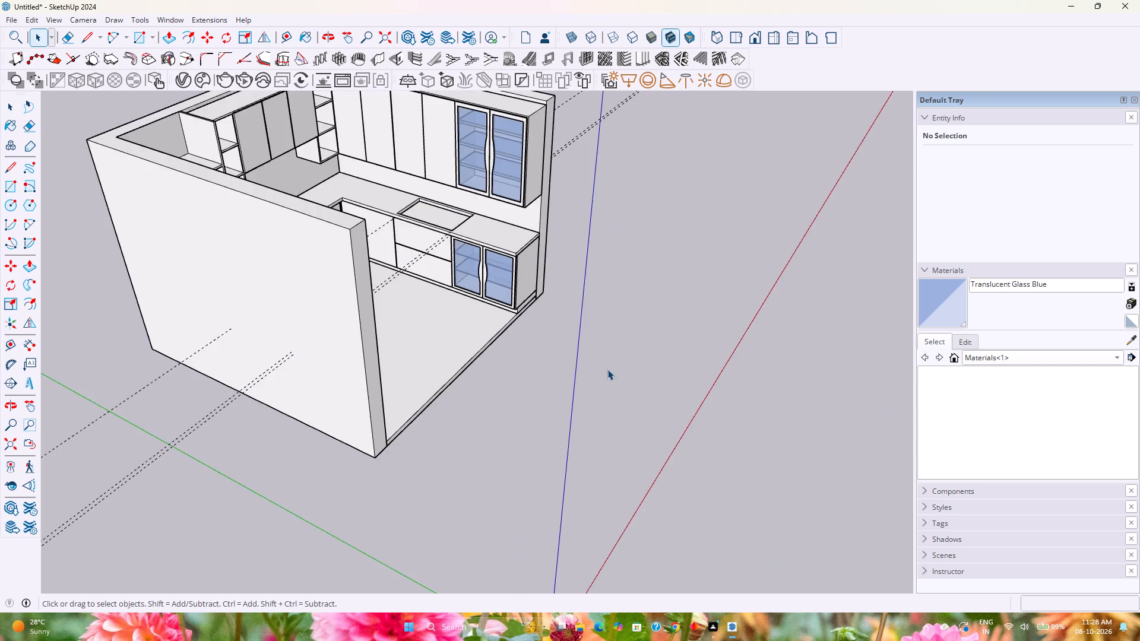
scroll(441, 256, "up", 4)
scroll(506, 250, "up", 1)
left_click(536, 229)
right_click(536, 229)
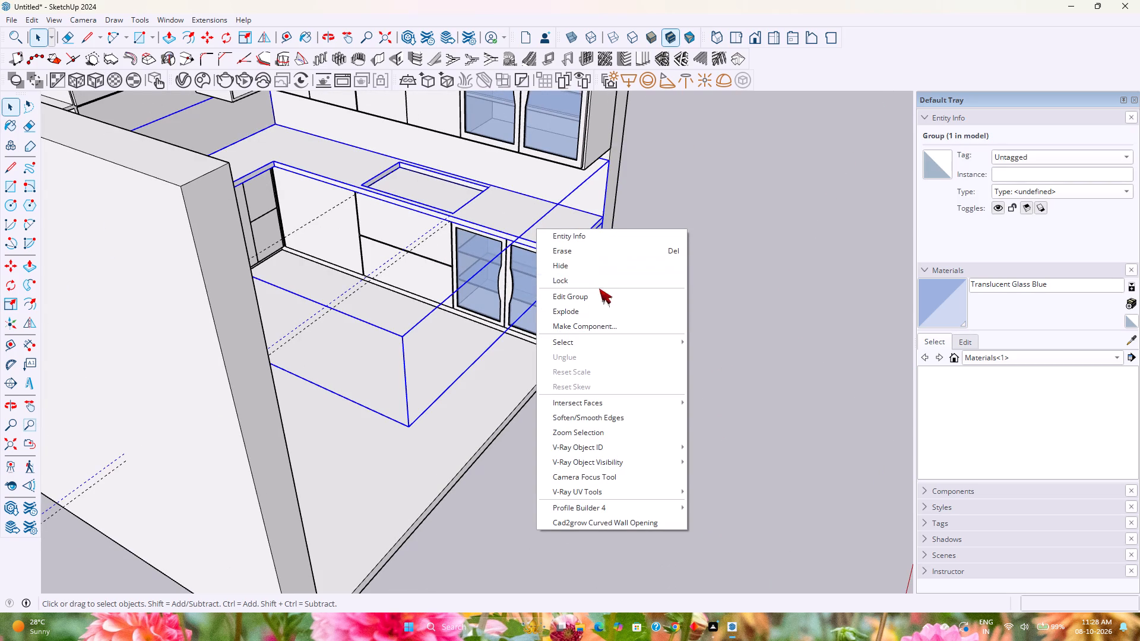
left_click(579, 268)
Open the base cabinet carcass group for editing at the sink rectangle.
scroll(420, 208, "up", 6)
middle_click_drag(420, 207, 427, 224)
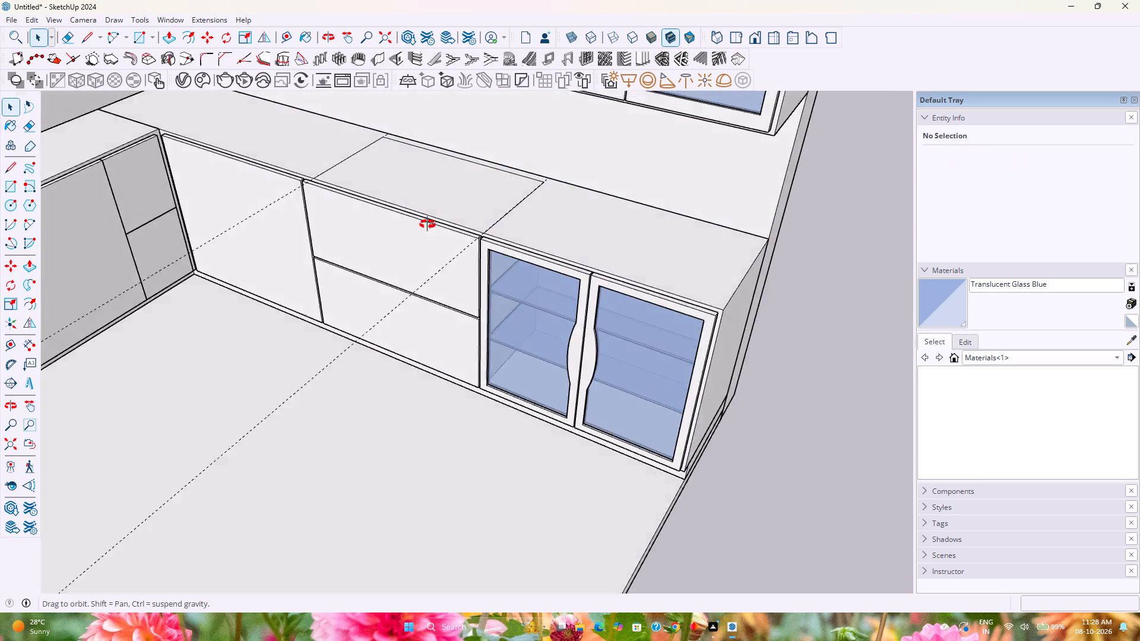
middle_click_drag(427, 224, 596, 342)
scroll(480, 230, "up", 3)
scroll(411, 291, "up", 2)
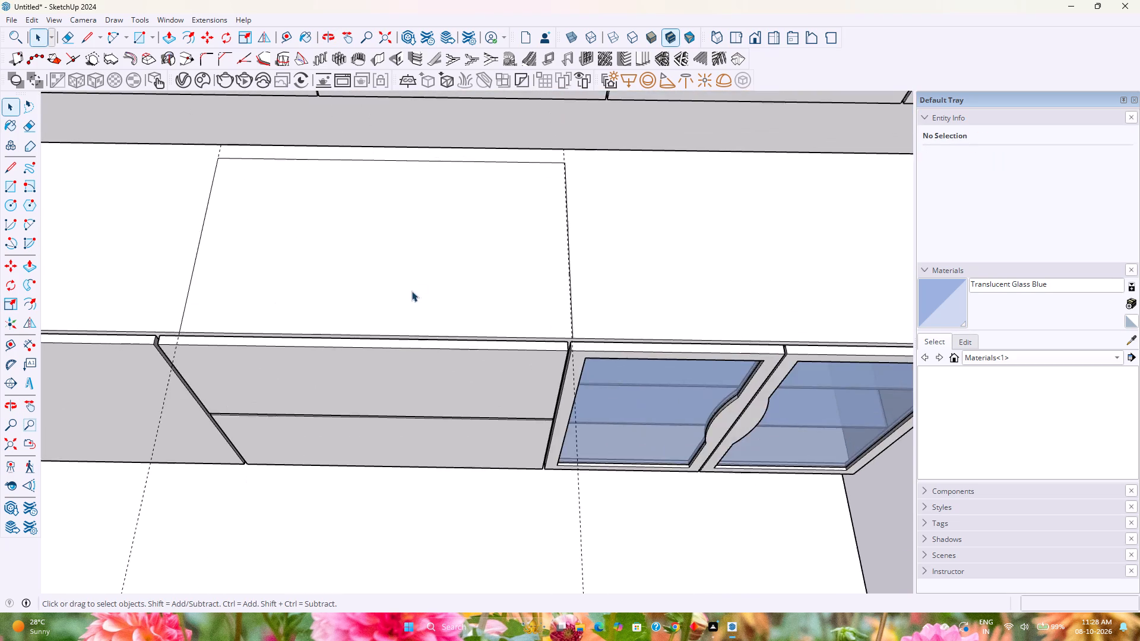
middle_click_drag(411, 291, 417, 268)
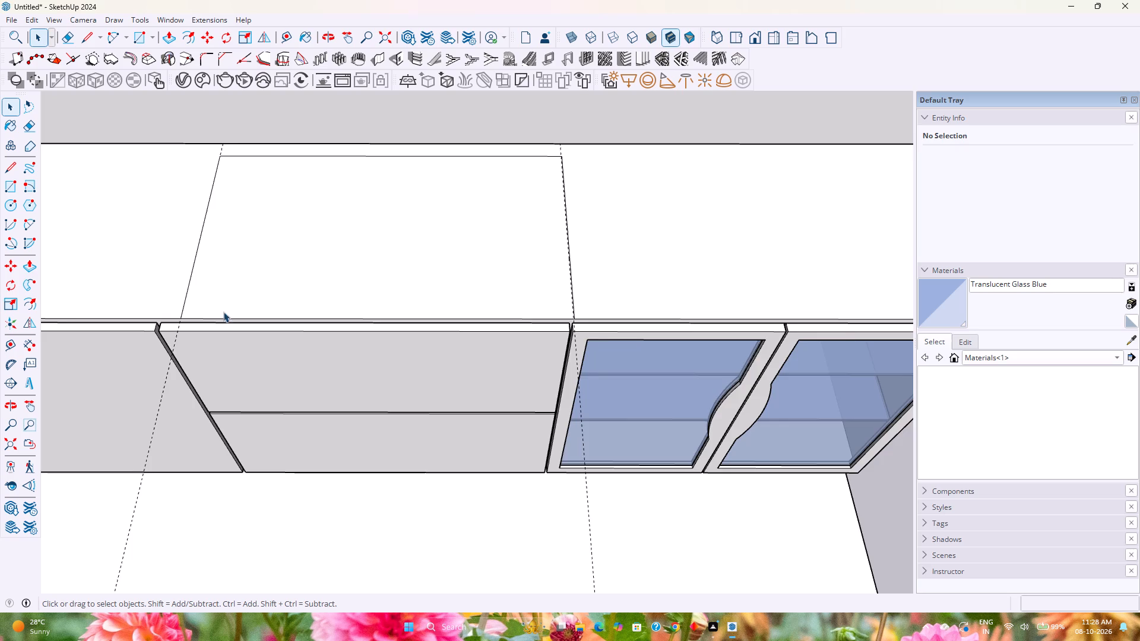
scroll(200, 302, "up", 3)
left_click(221, 321)
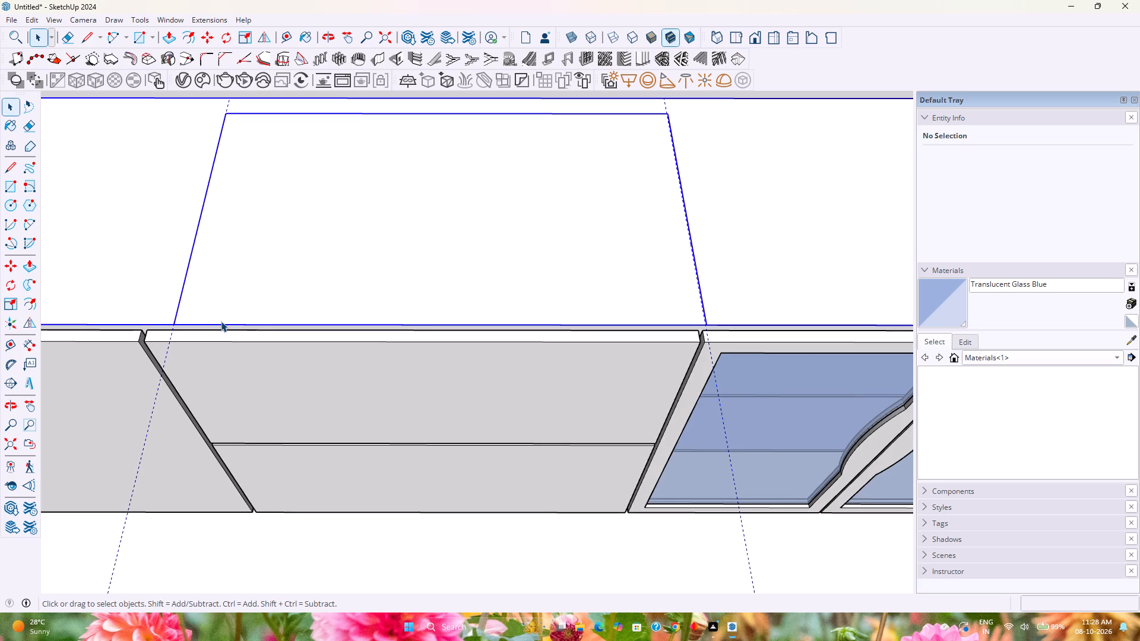
double_click(221, 322)
left_click(221, 322)
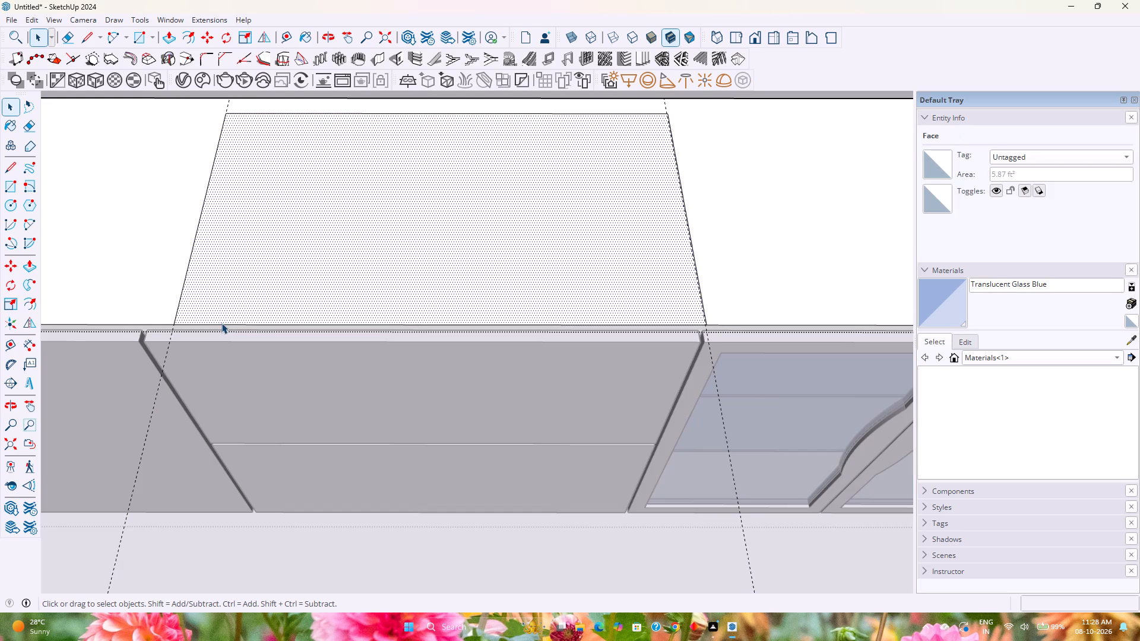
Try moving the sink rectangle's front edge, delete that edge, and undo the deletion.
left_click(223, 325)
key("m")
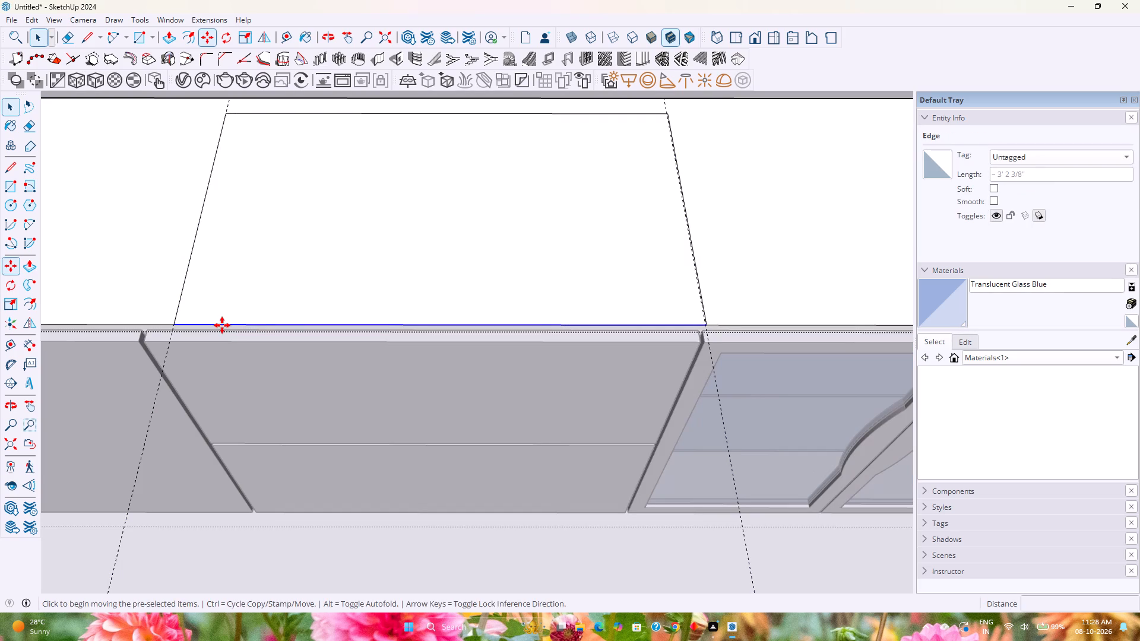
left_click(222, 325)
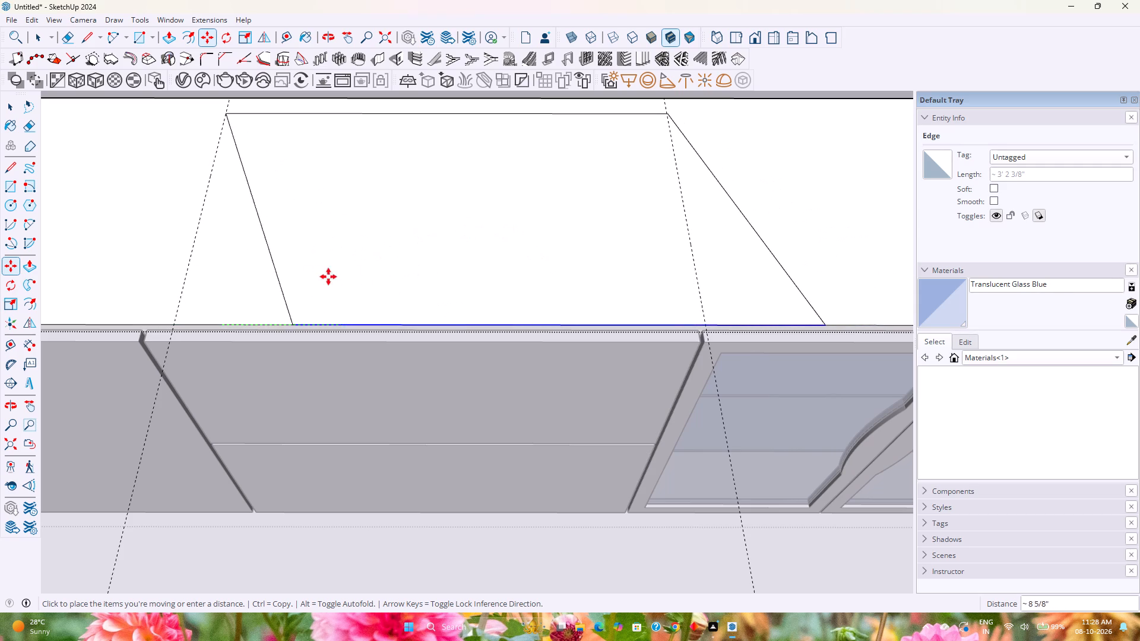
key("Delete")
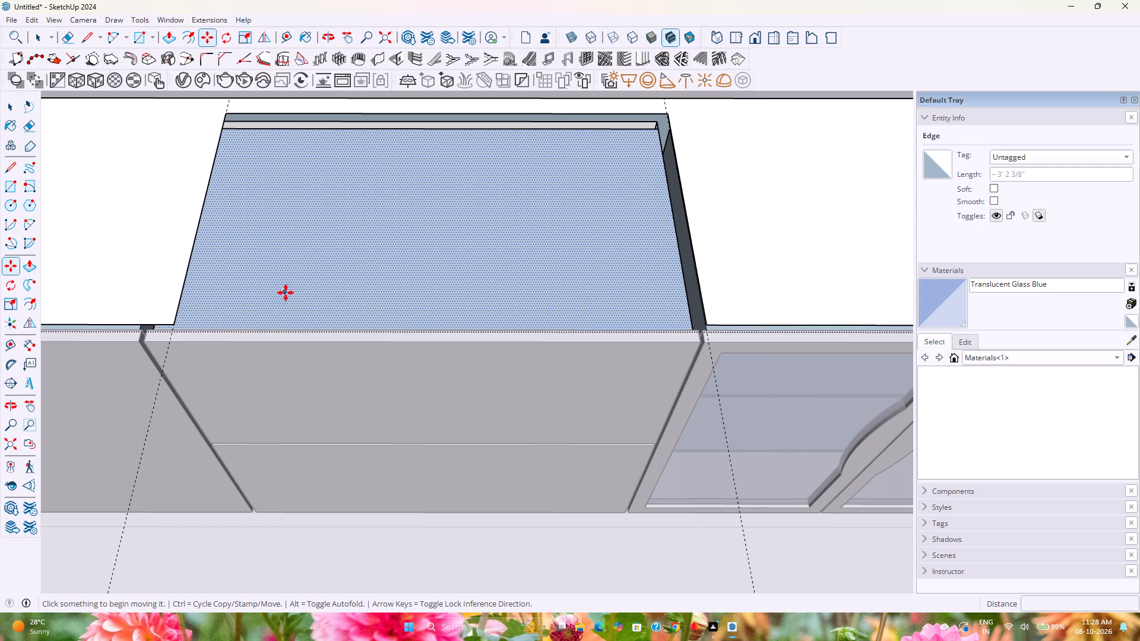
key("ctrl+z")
Copy the sink rectangle's front edge 2" inward along the red axis, toward the wall.
left_click(283, 324)
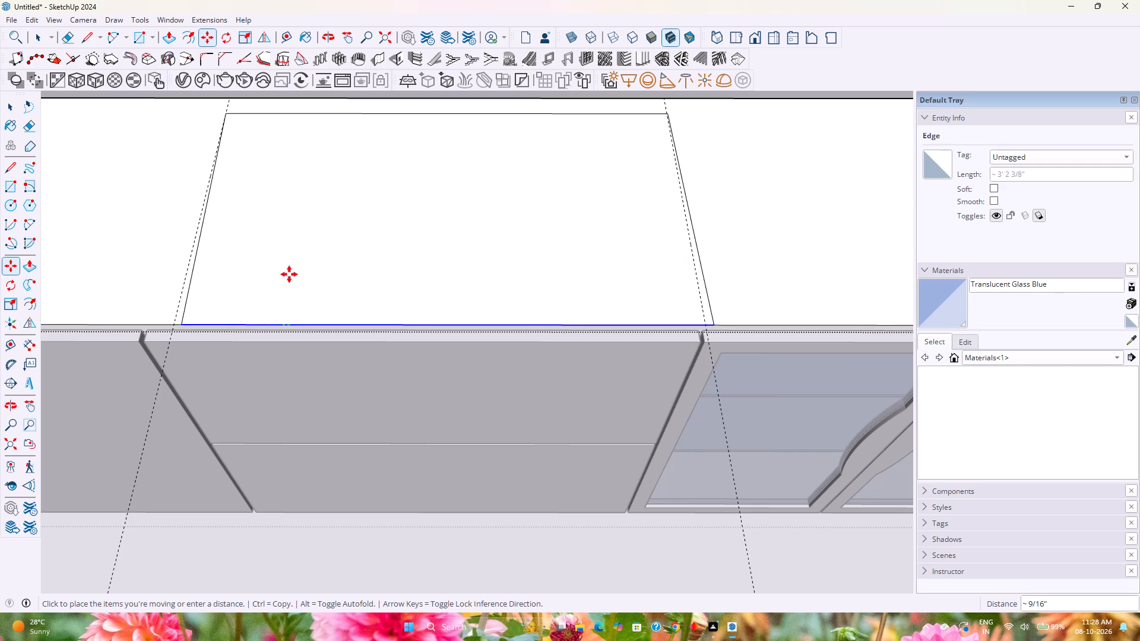
key("Left")
key("Up")
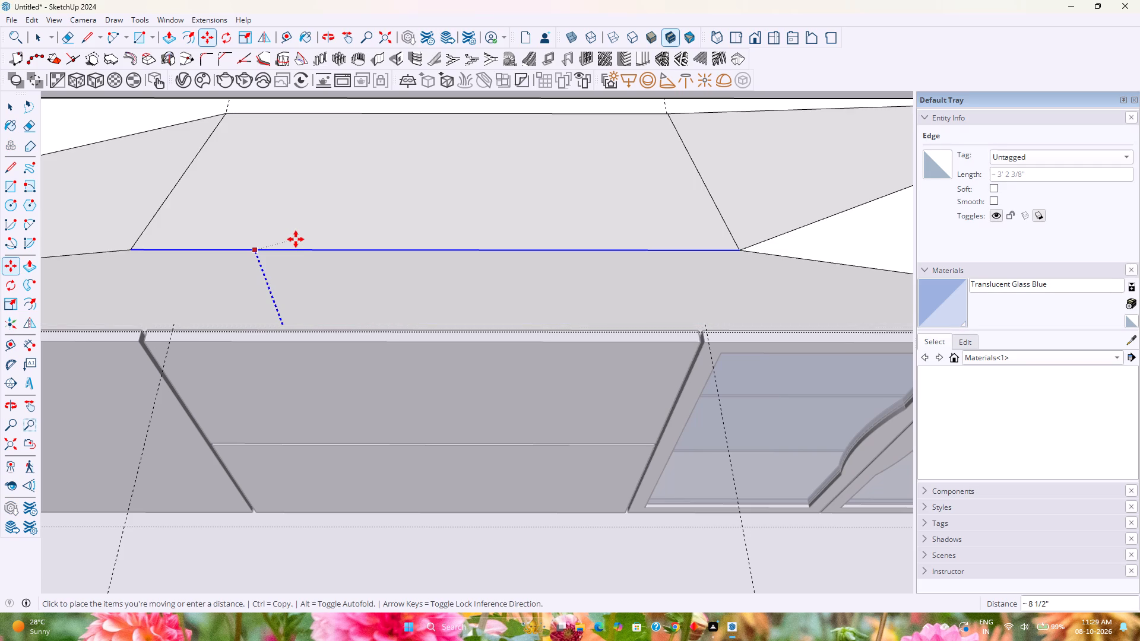
key("Right")
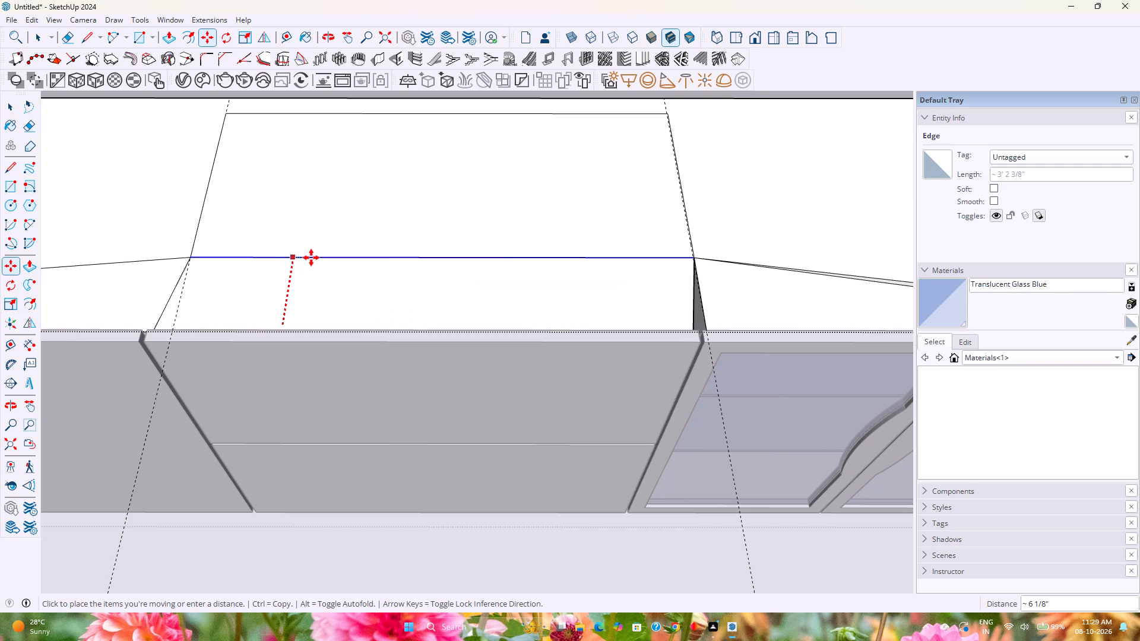
scroll(311, 253, "down", 3)
middle_click_drag(311, 253, 134, 229)
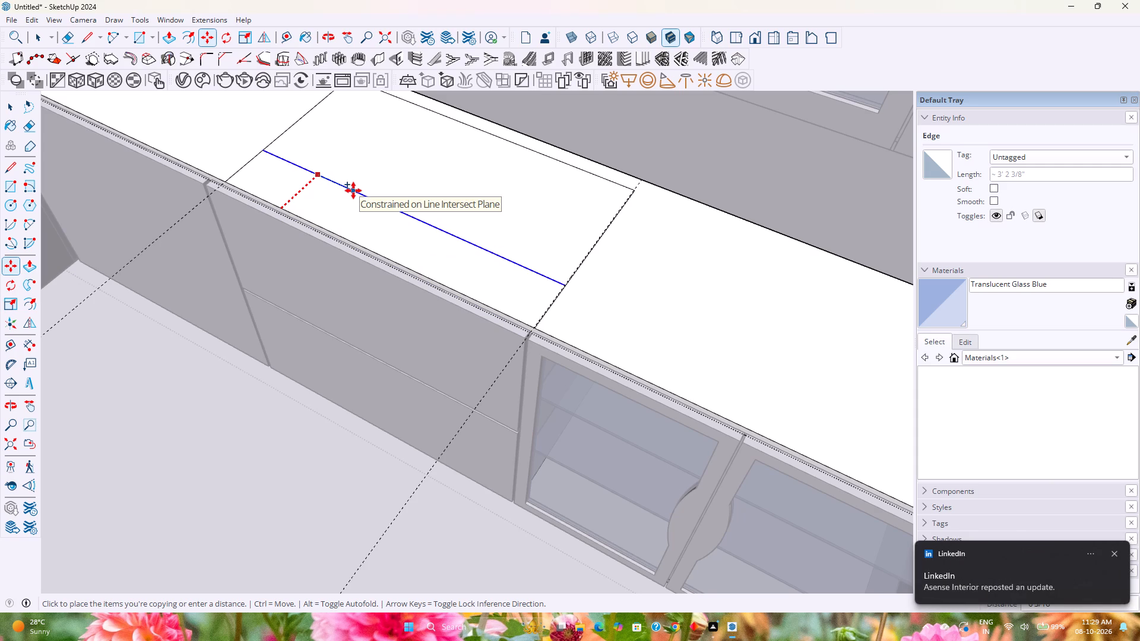
key("3")
key("Return")
key("2")
key("Return")
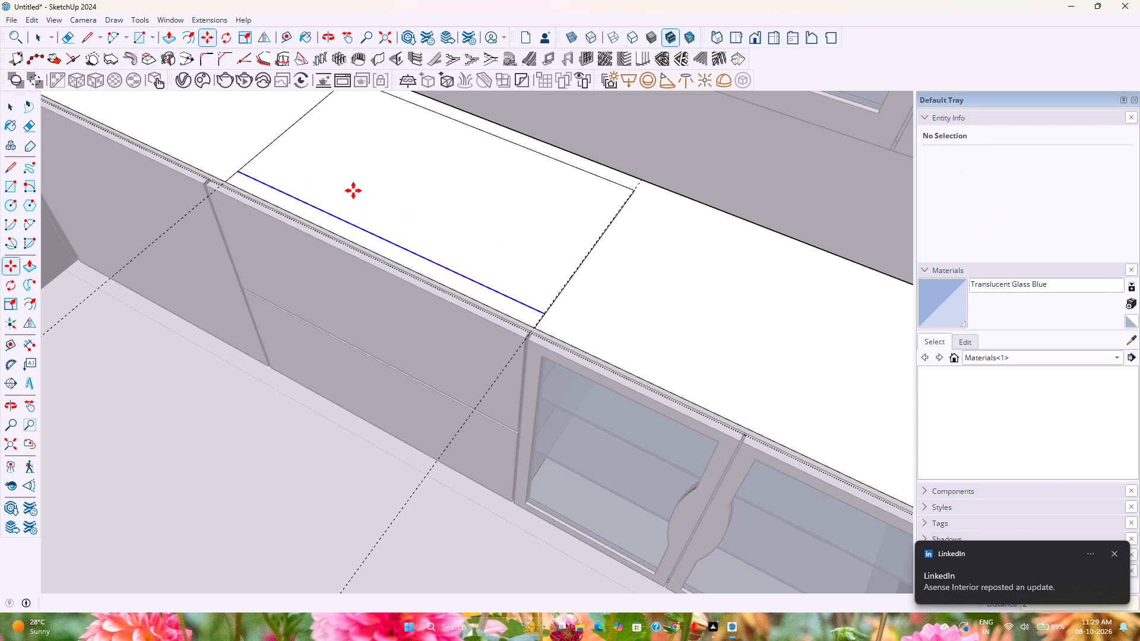
key("space")
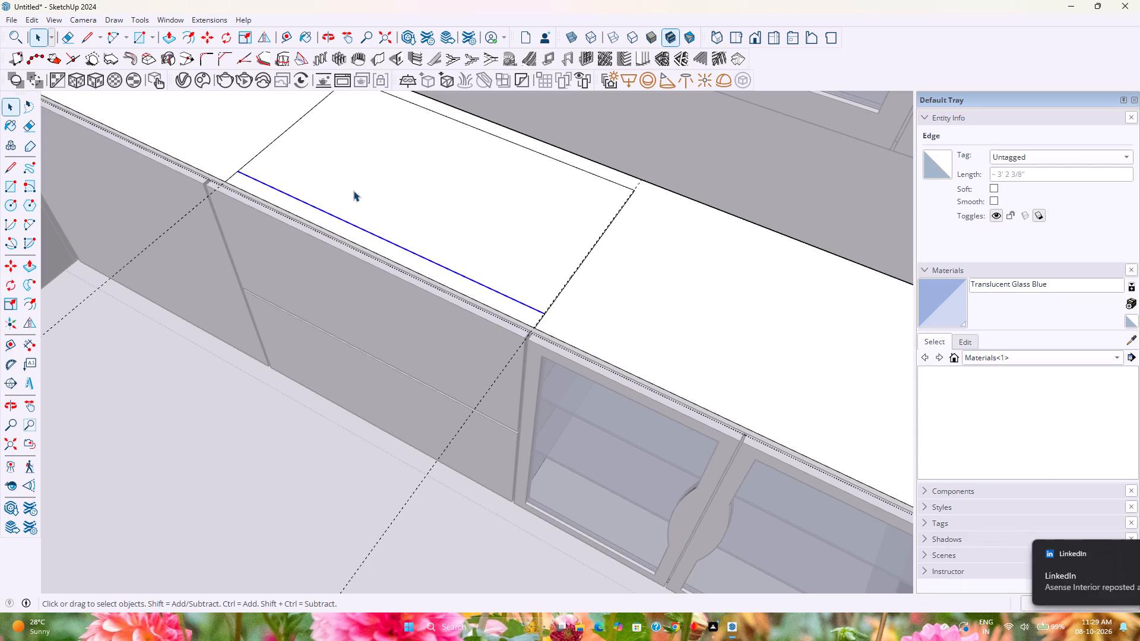
Delete the two short leftover side edges between the copied line and the front edge of the carcass top.
left_click(230, 176)
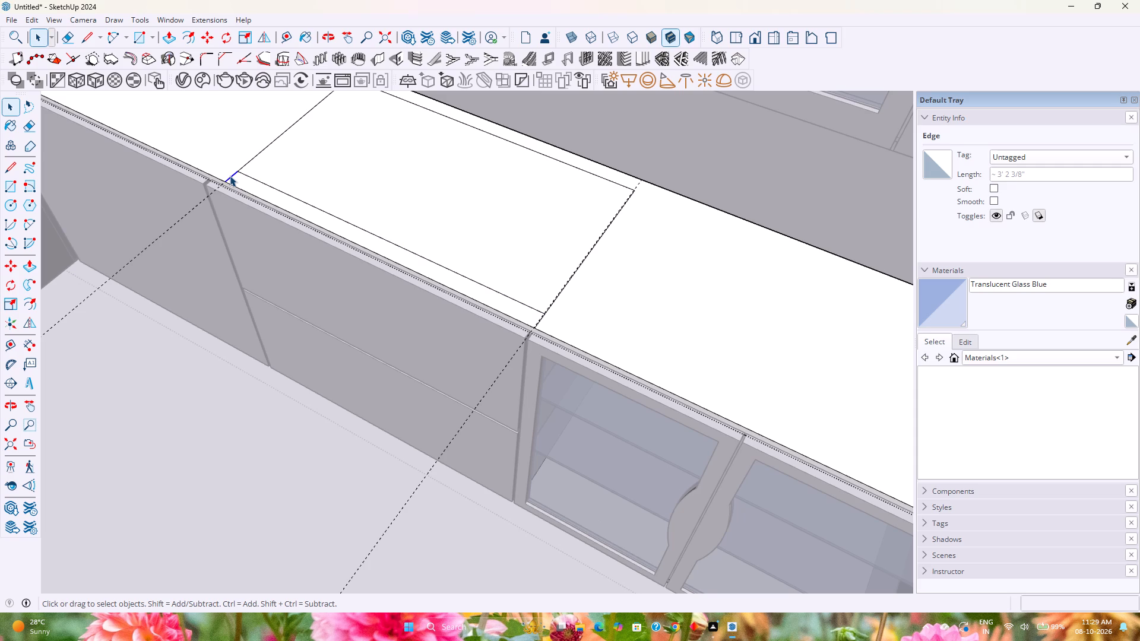
key("Delete")
left_click(541, 318)
key("Delete")
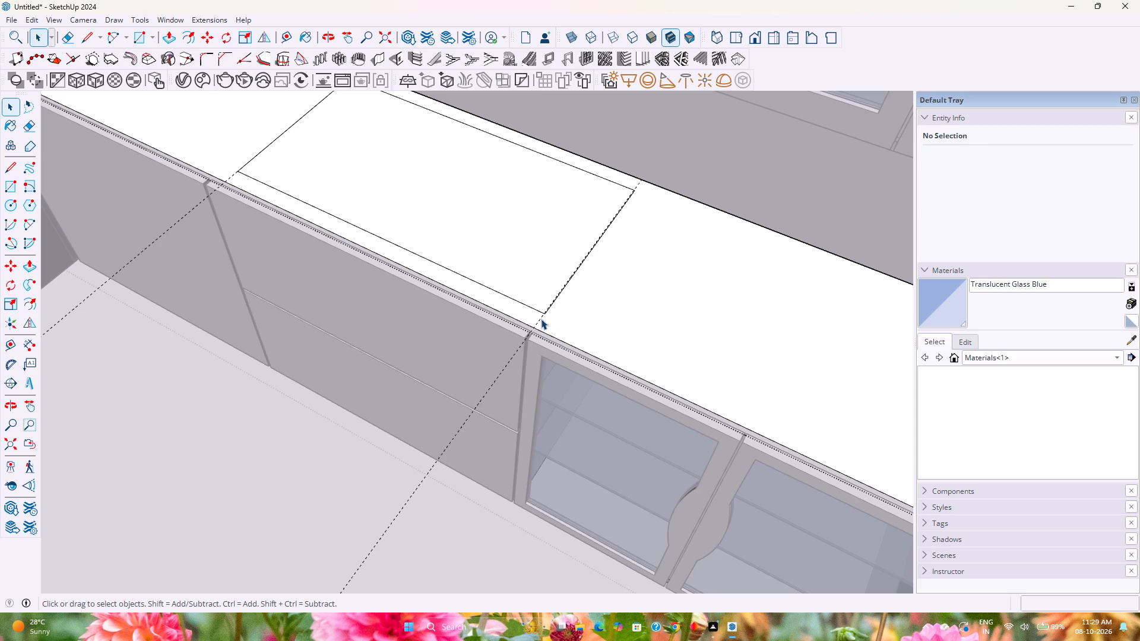
Move the sink rectangle's rear edge 3.5" toward the cabinet fronts.
middle_click_drag(544, 246, 495, 491, "shift")
middle_click_drag(511, 424, 528, 362)
left_click(541, 331)
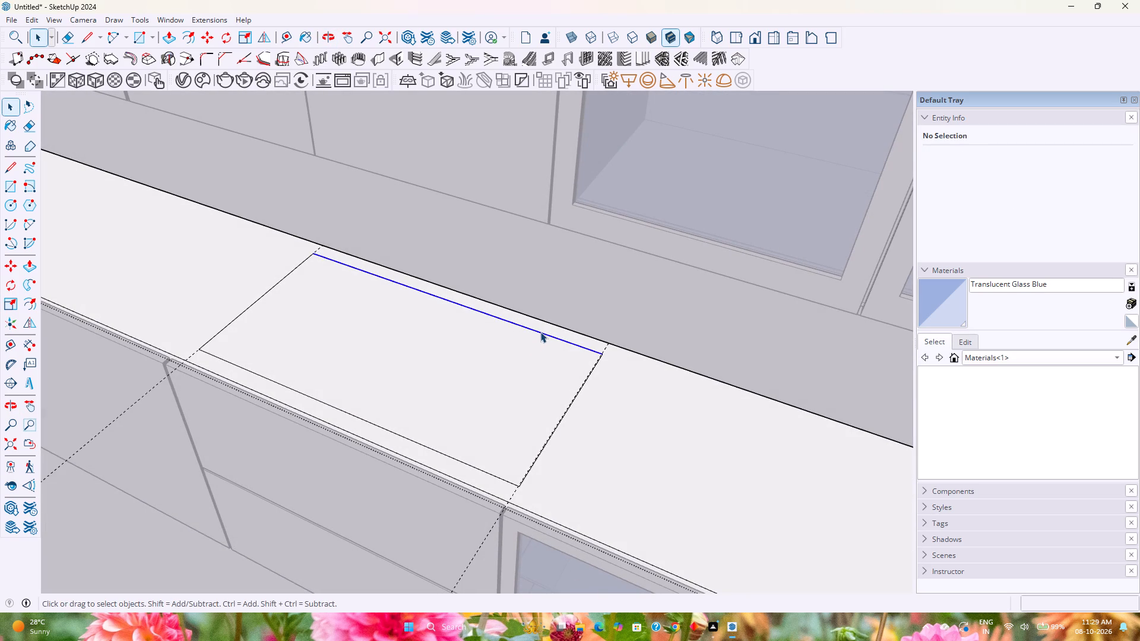
key("m")
left_click(604, 354)
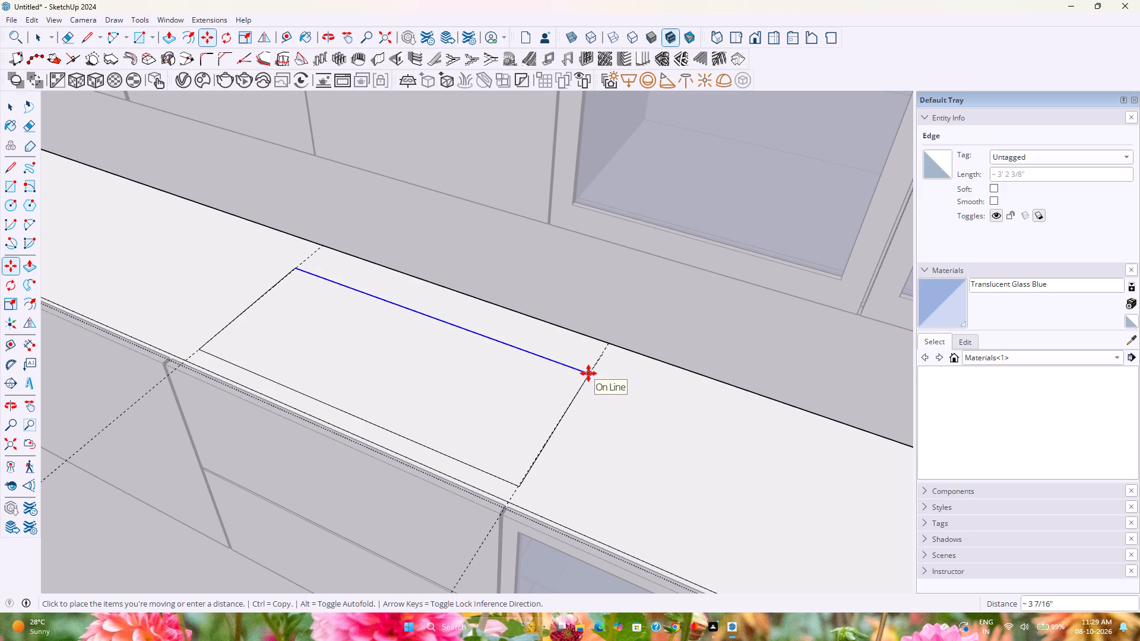
type("3.5")
key("Return")
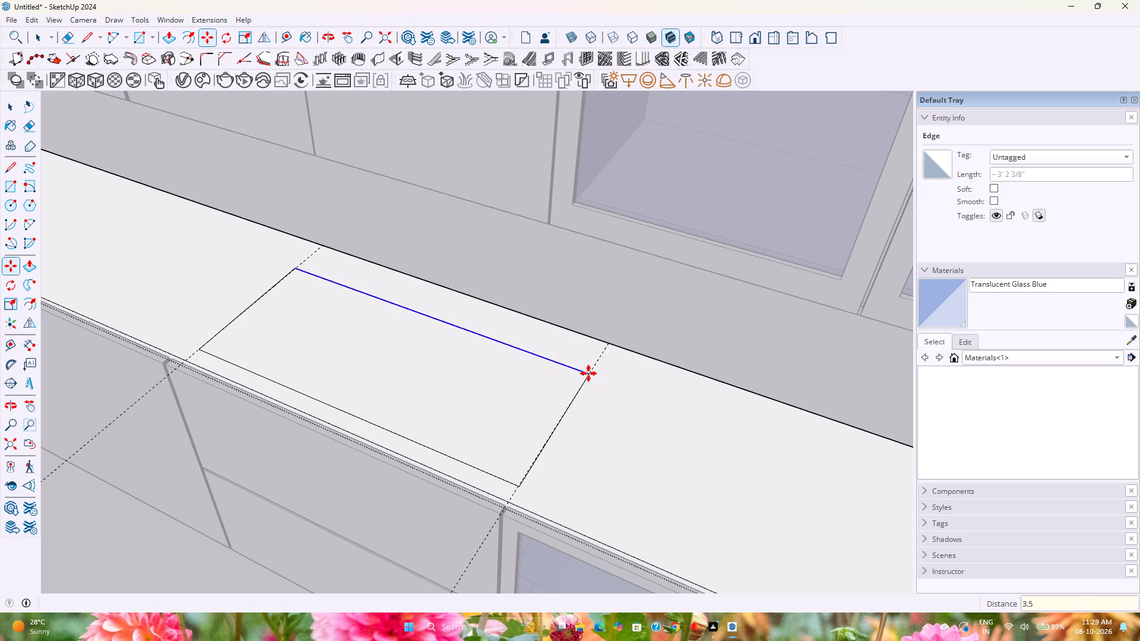
key("space")
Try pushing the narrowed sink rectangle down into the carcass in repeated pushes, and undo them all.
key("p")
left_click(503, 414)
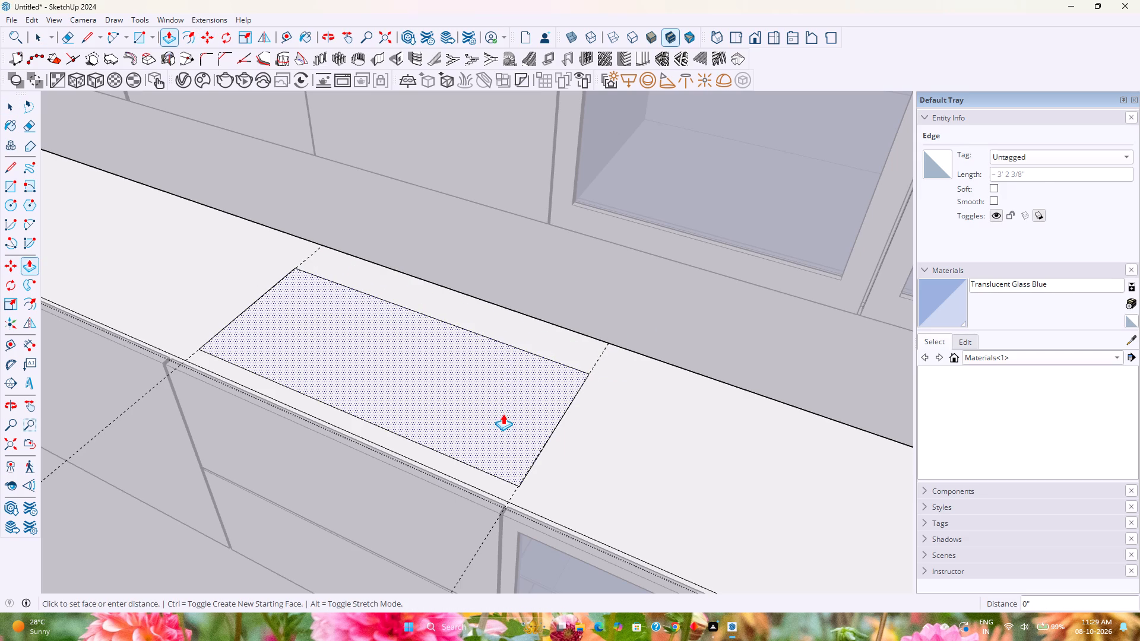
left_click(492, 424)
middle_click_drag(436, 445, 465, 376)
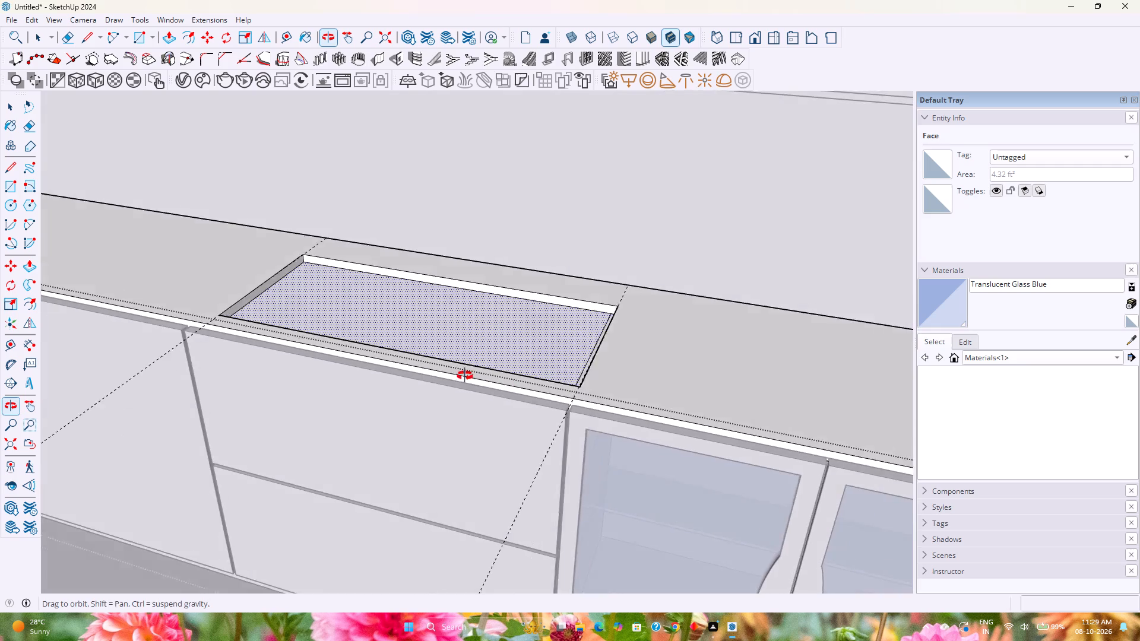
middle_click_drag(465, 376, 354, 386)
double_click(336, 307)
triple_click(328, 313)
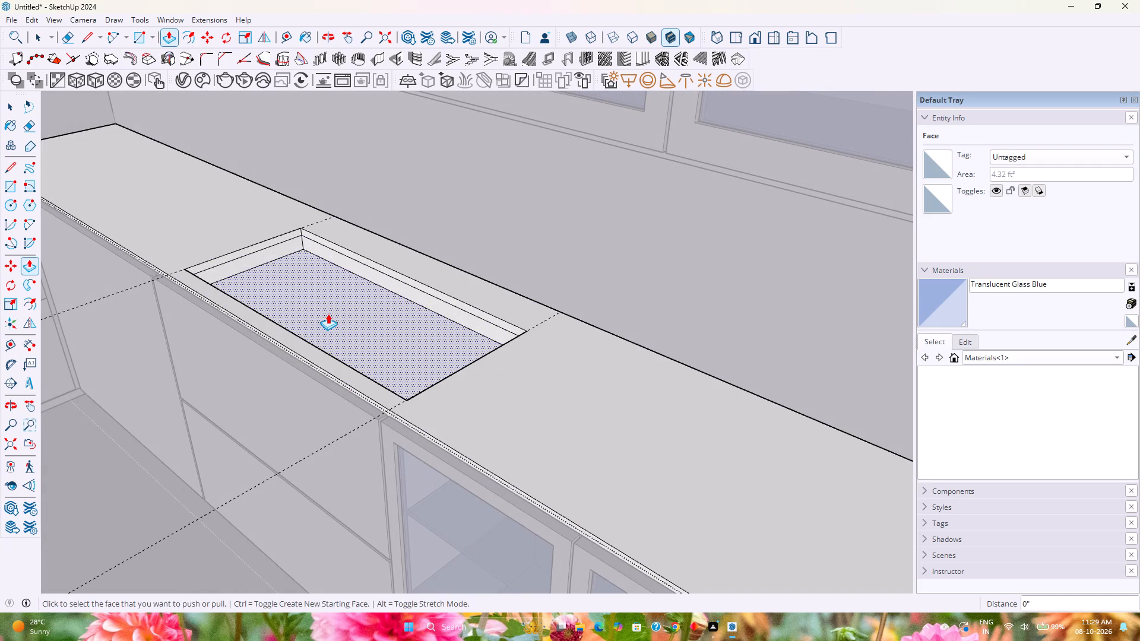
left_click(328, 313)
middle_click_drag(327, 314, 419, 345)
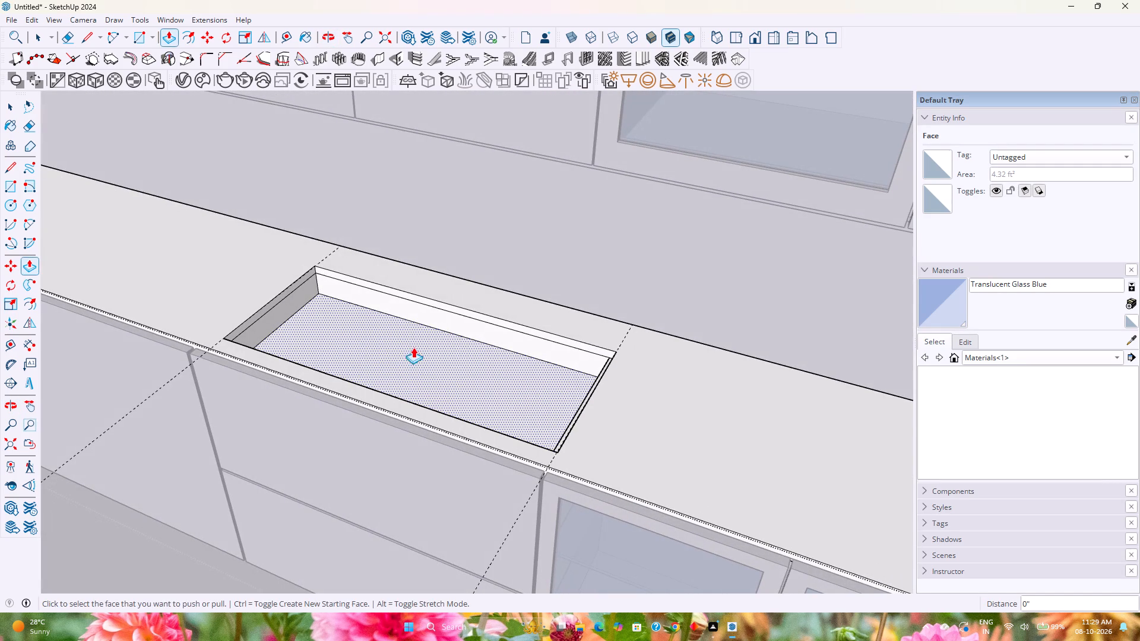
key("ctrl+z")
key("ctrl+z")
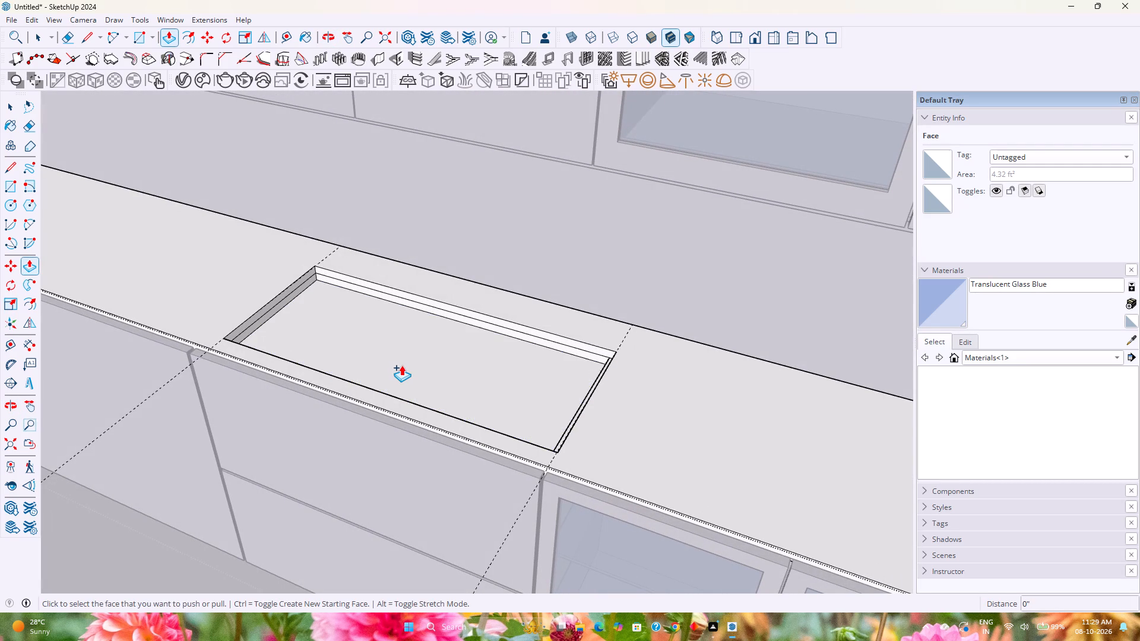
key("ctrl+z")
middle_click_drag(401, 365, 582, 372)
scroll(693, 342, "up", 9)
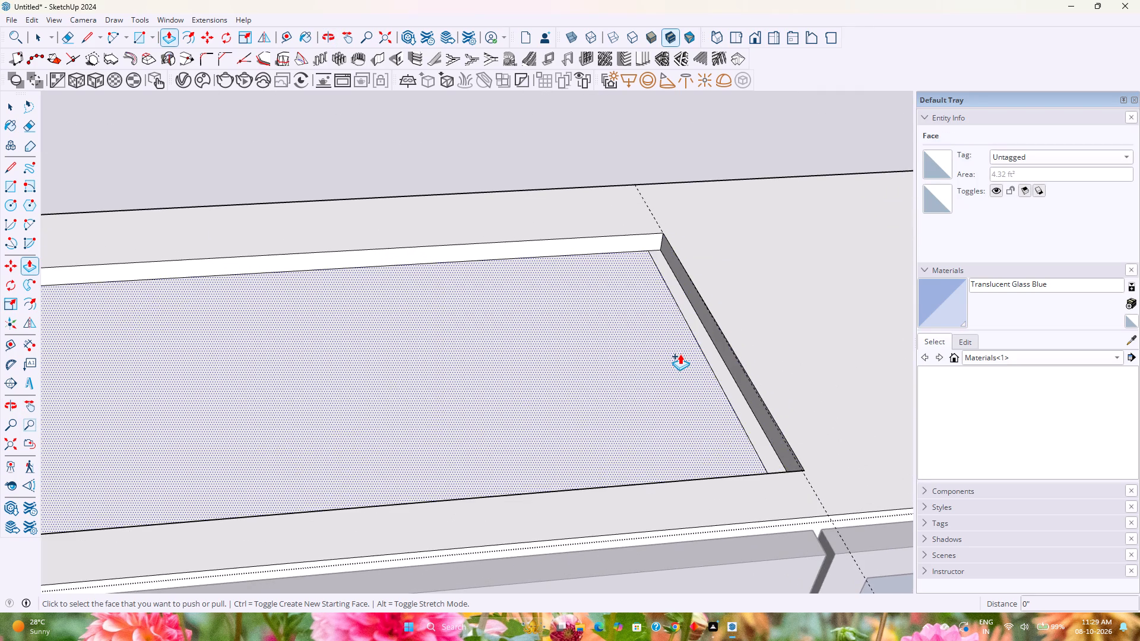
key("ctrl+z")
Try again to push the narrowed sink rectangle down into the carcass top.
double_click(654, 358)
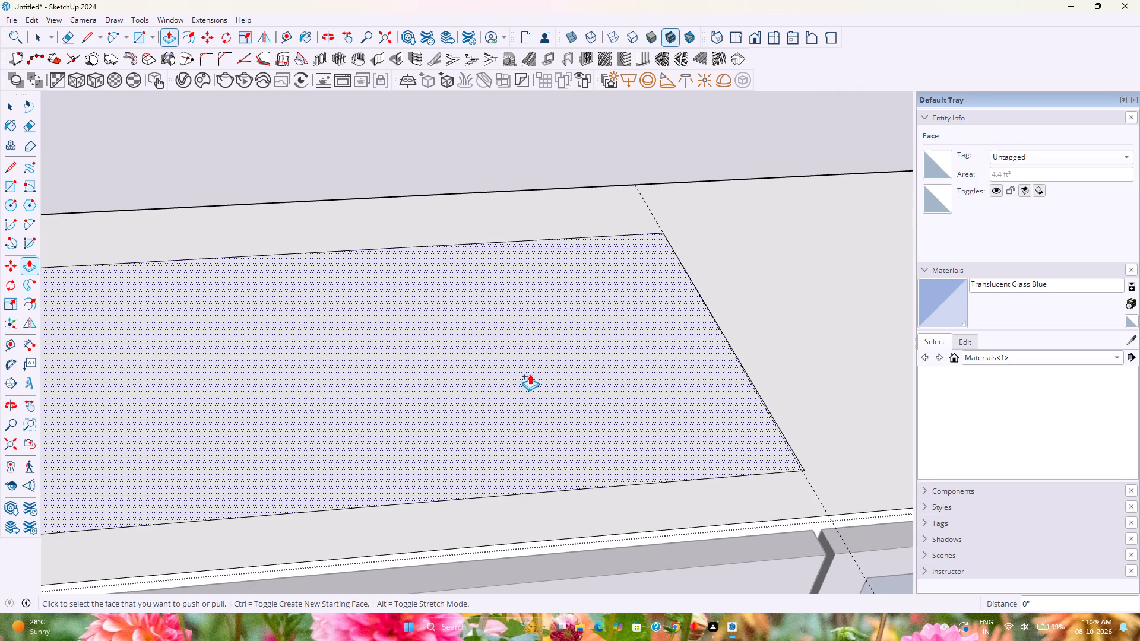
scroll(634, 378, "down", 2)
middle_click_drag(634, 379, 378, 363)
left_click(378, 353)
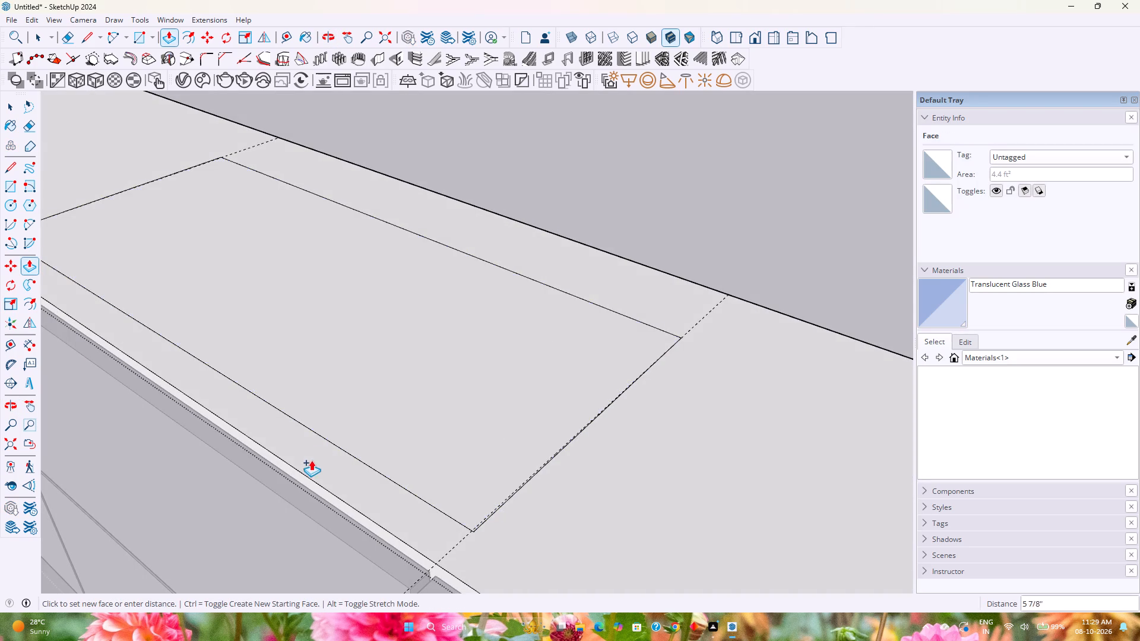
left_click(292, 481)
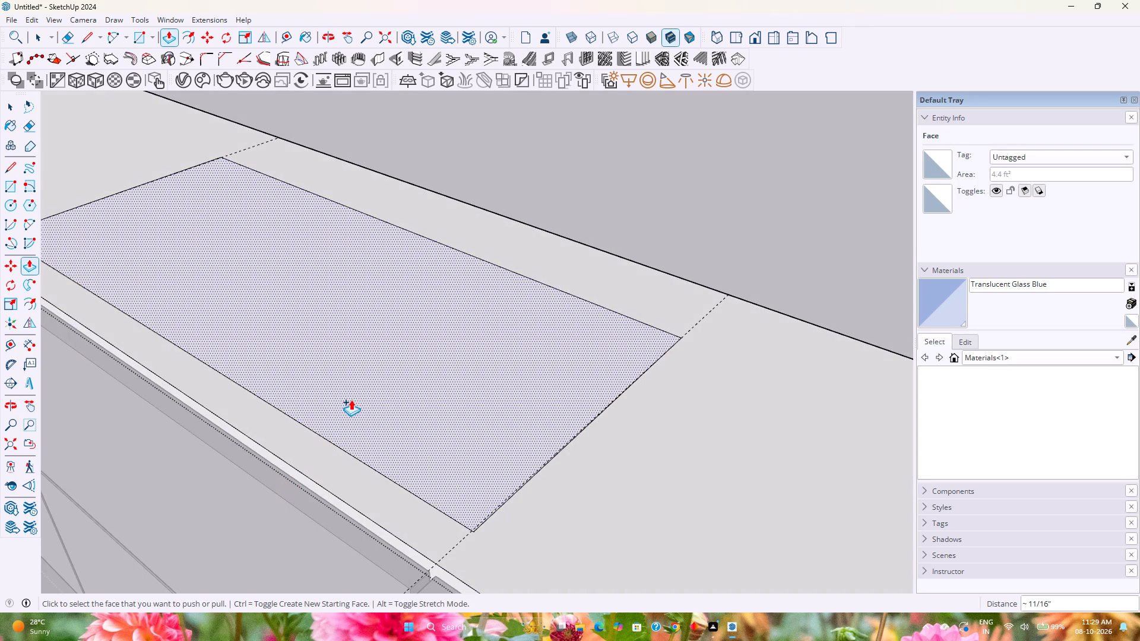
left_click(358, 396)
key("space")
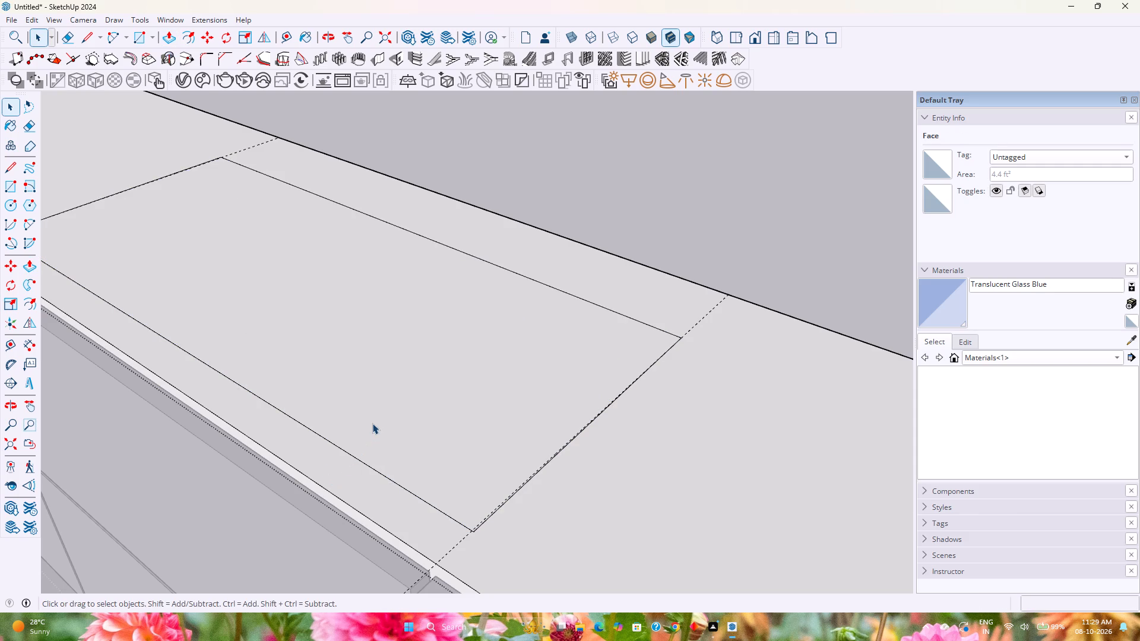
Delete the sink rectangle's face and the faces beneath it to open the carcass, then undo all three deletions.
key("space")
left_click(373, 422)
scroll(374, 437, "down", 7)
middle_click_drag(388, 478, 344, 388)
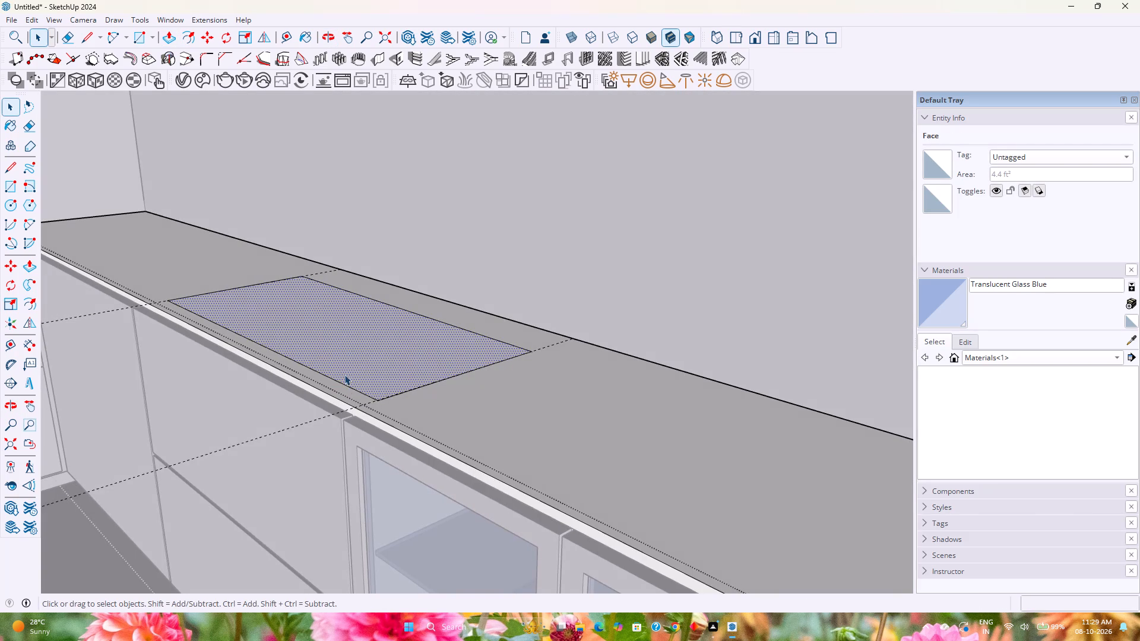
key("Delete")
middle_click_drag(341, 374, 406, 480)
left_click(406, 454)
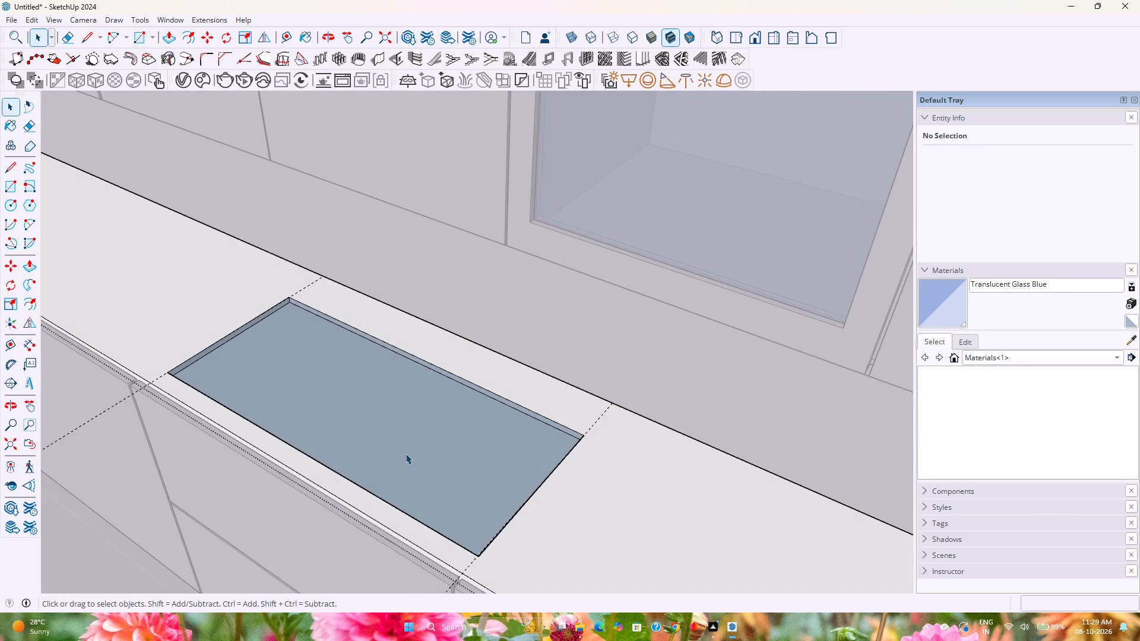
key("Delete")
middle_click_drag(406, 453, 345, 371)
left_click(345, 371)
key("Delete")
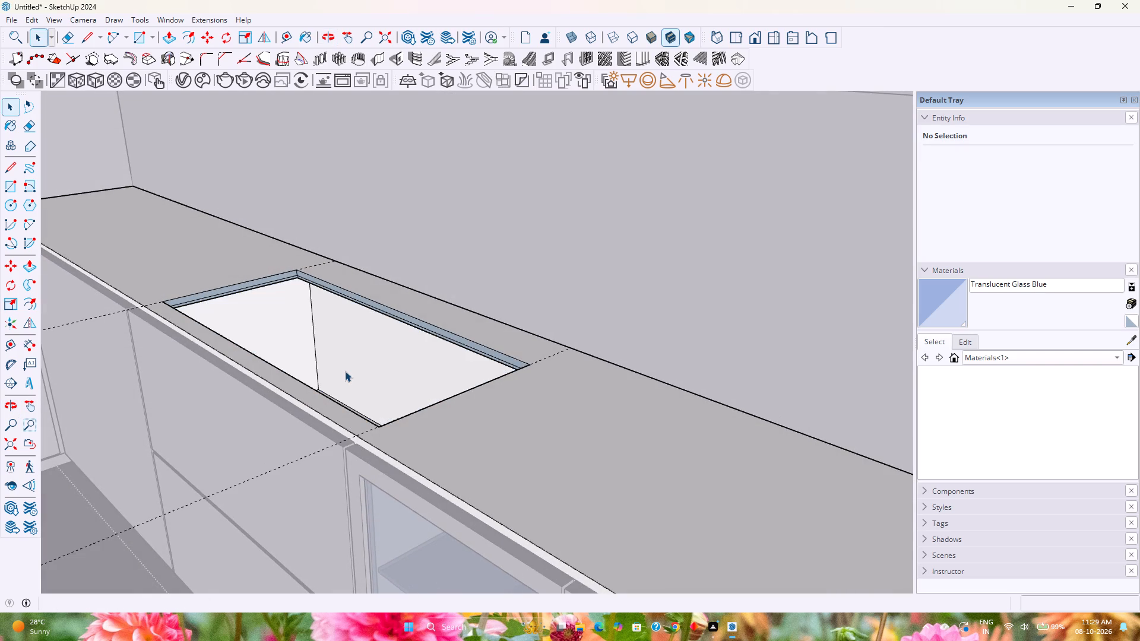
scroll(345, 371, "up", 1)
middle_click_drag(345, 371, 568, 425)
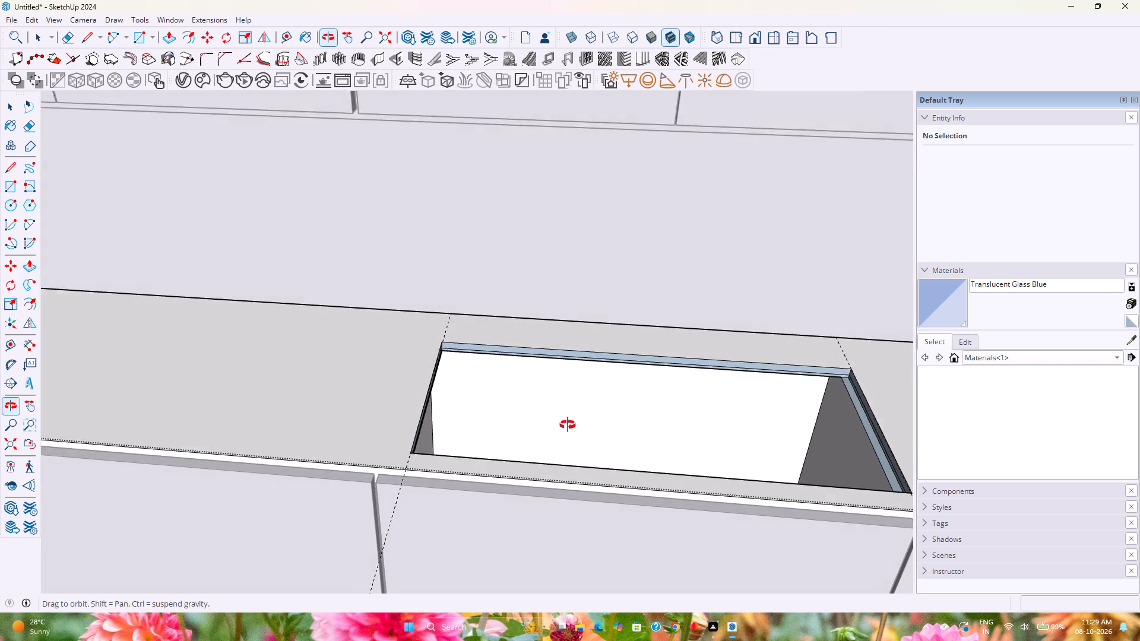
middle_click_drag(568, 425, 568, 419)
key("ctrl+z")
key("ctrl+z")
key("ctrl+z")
Push the narrowed sink rectangle down about 11/16" through the carcass top with Push/Pull.
middle_click_drag(562, 418, 495, 436)
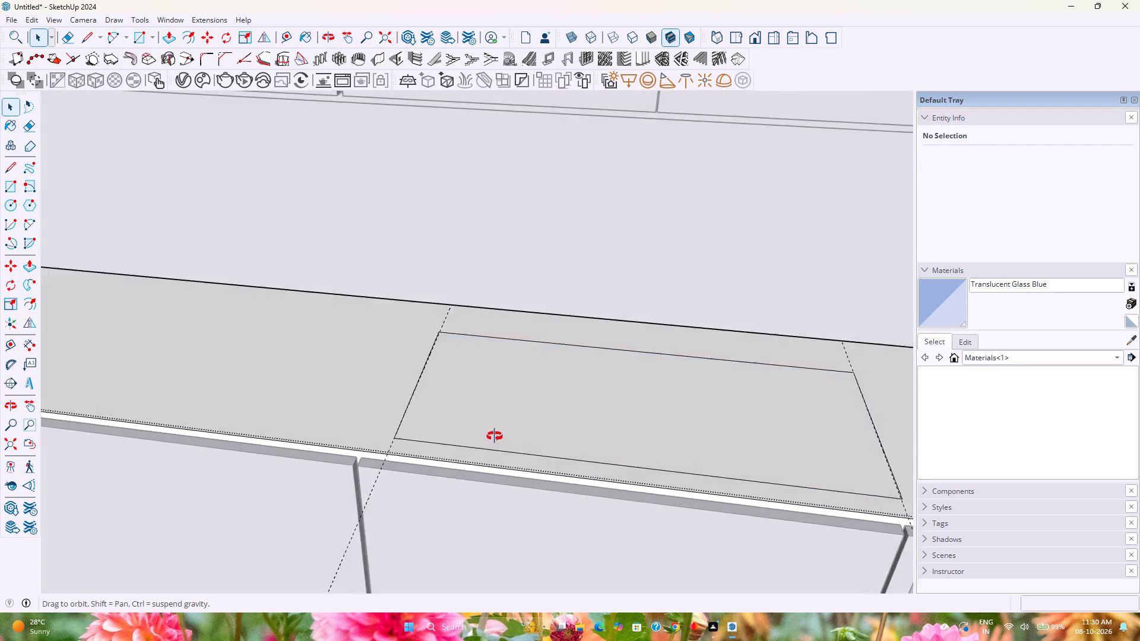
middle_click_drag(495, 436, 356, 432)
key("p")
left_click(372, 415)
left_click(363, 436)
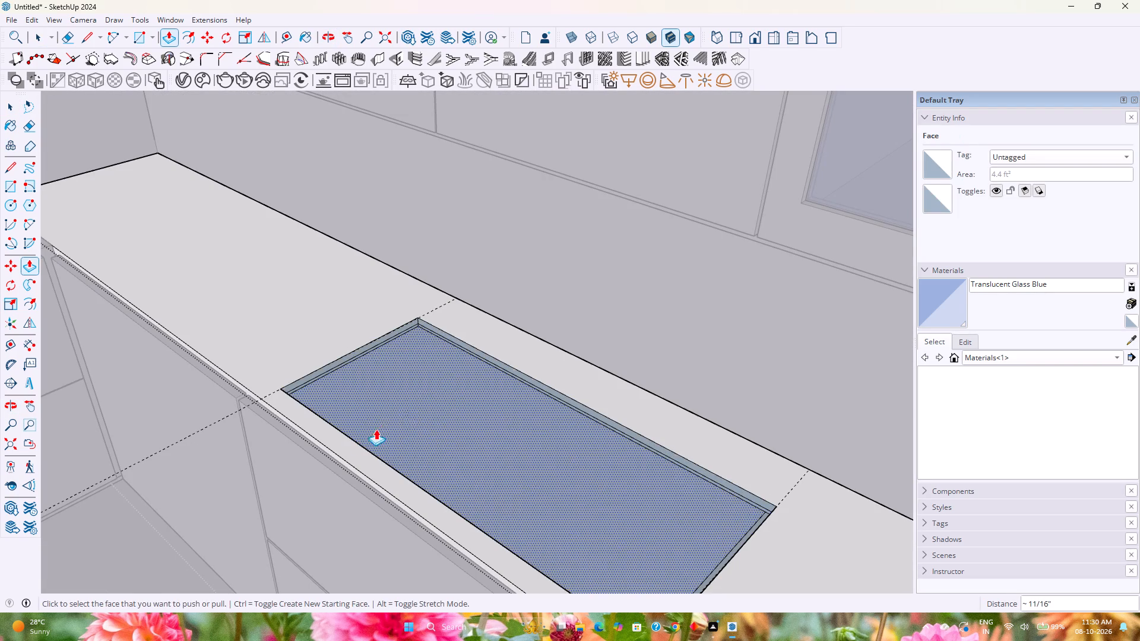
Undo the recent pushes of the sink area back to the flat rectangle drawn on the countertop.
middle_click_drag(447, 431, 297, 357)
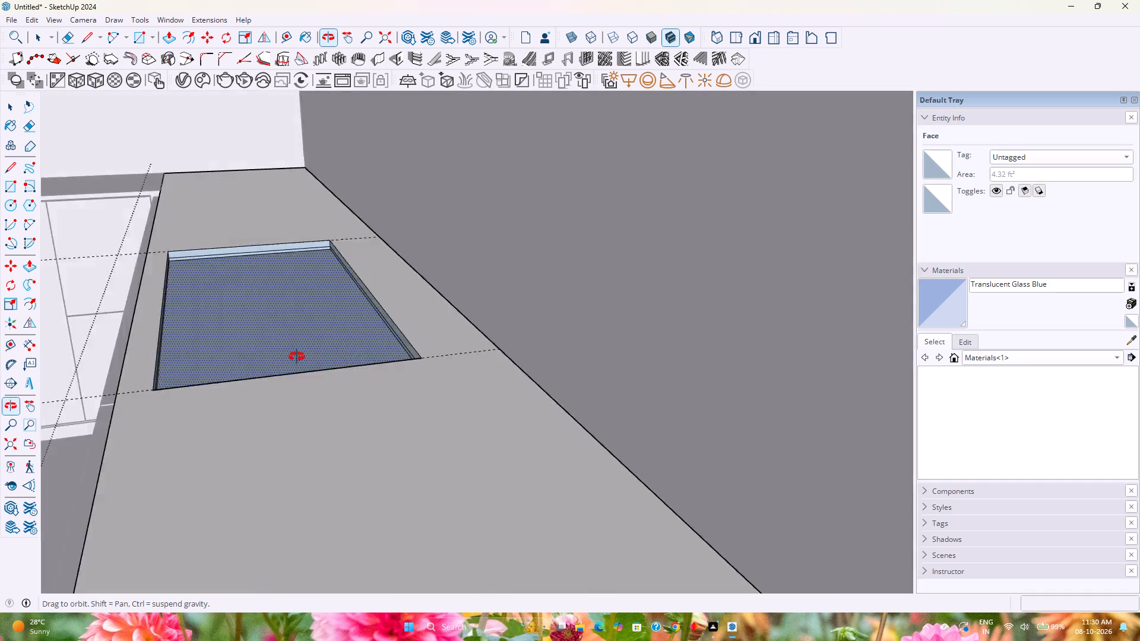
middle_click_drag(297, 357, 483, 417)
key("ctrl+z")
key("ctrl+z")
key("ctrl+z")
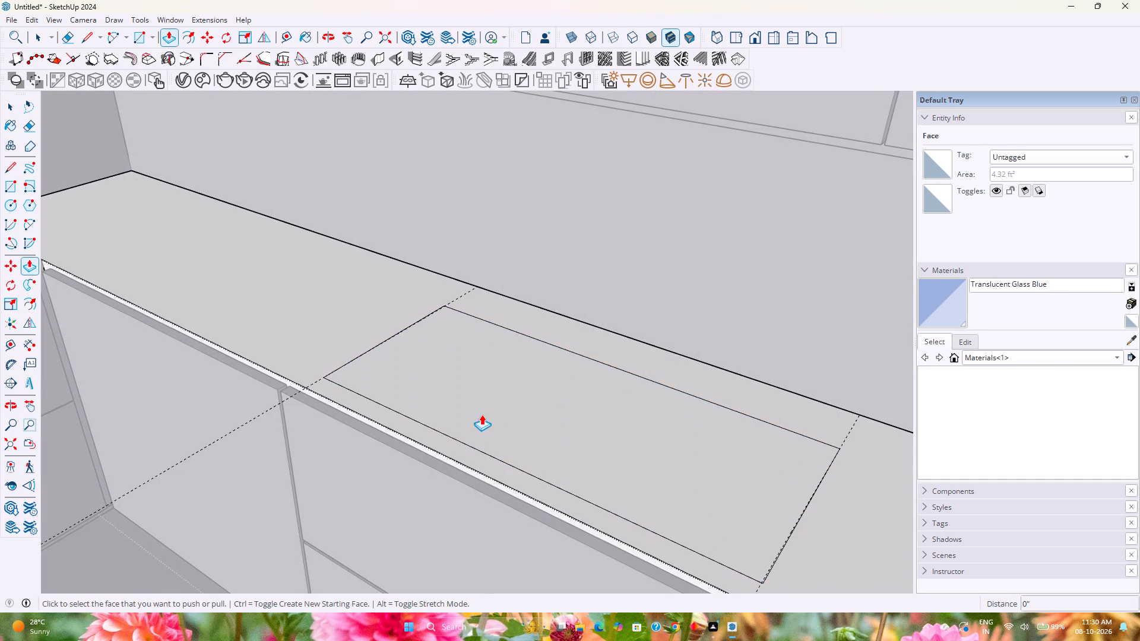
key("ctrl+z")
key("ctrl+y")
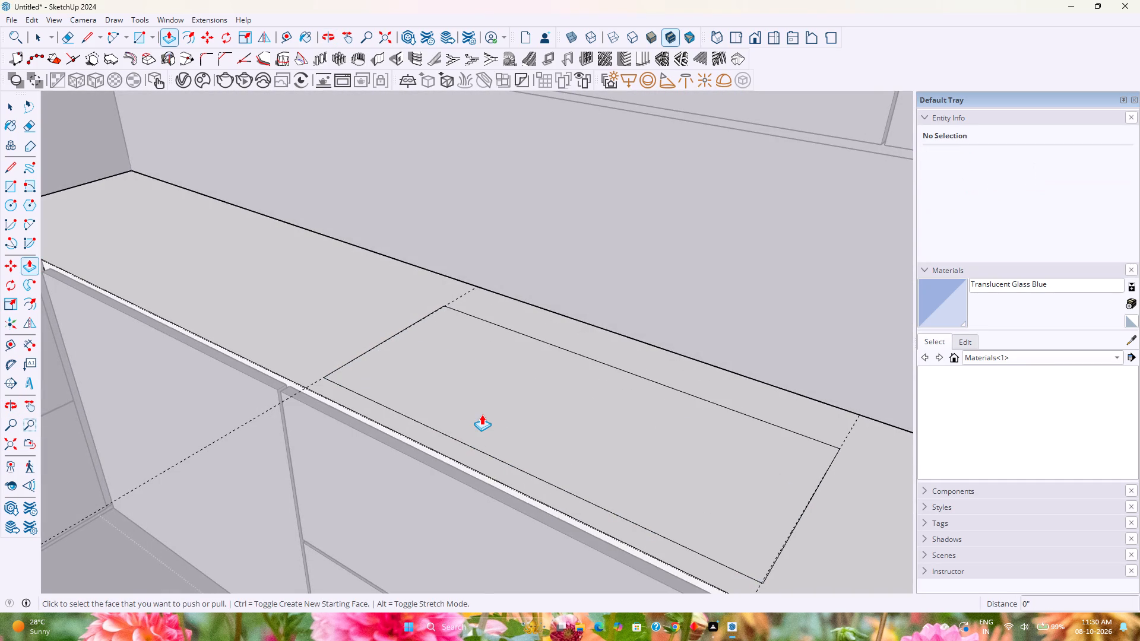
Push the sink rectangle down into the countertop about 1 9/16", and push its floor down another 1".
left_click(524, 402)
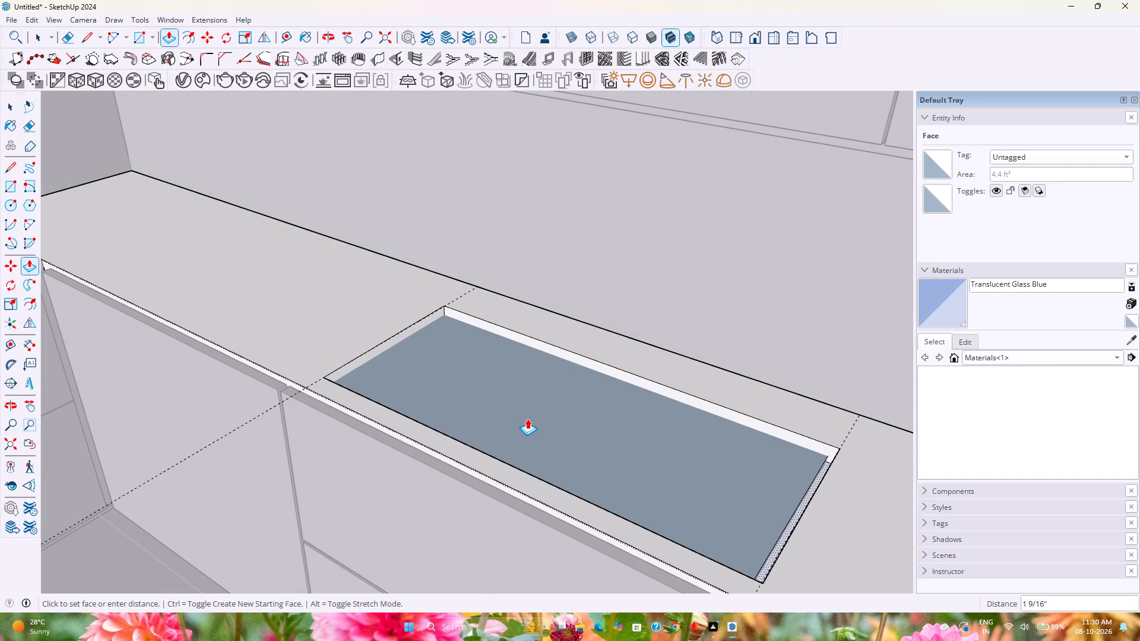
left_click(527, 418)
middle_click_drag(601, 467, 655, 477)
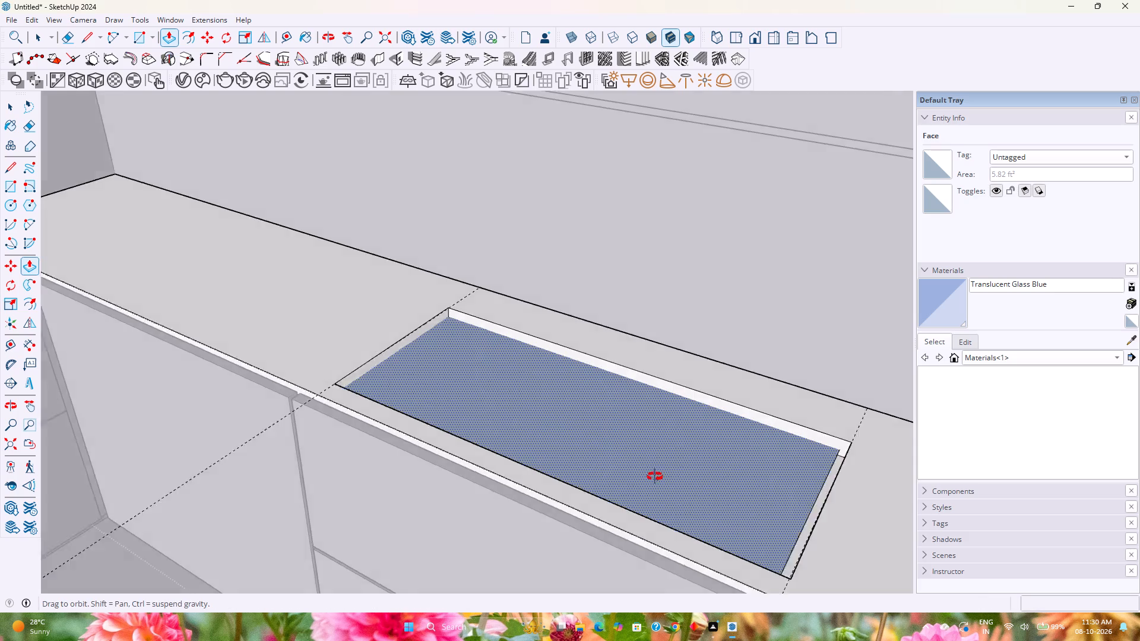
middle_click_drag(655, 477, 718, 450)
middle_click_drag(720, 416, 501, 358, "shift")
middle_click_drag(491, 351, 515, 320)
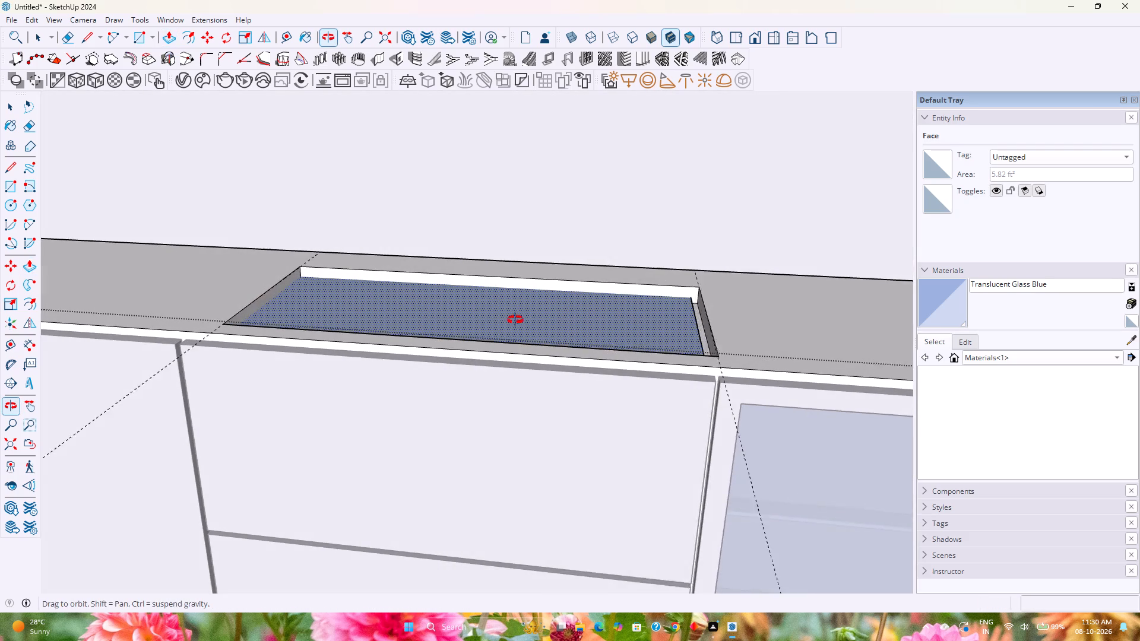
middle_click_drag(515, 320, 499, 320)
left_click(594, 313)
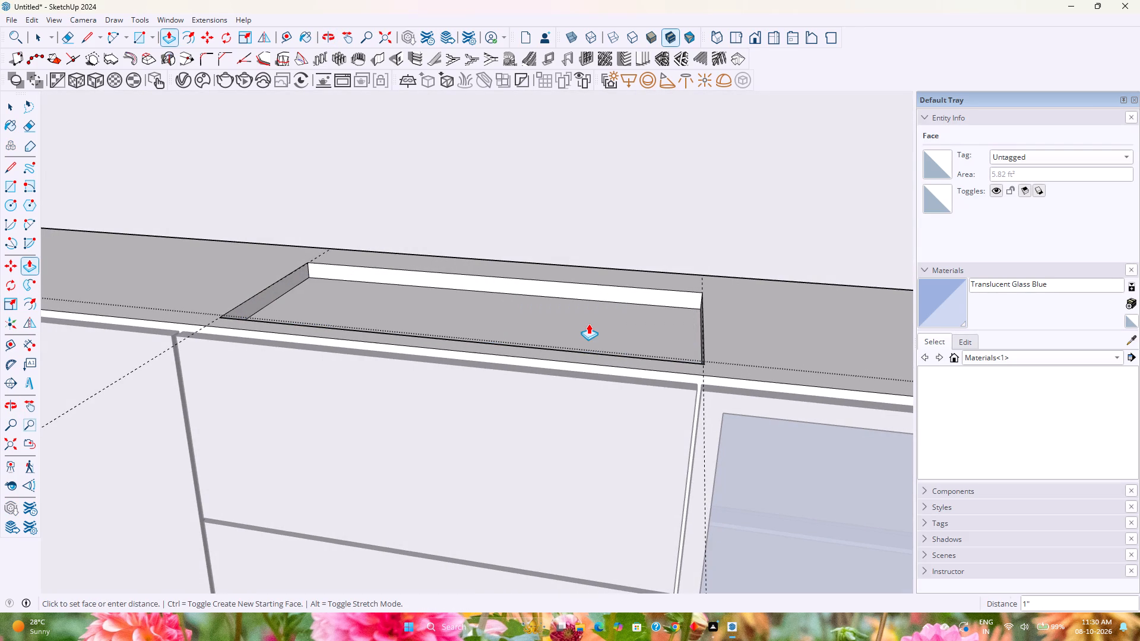
left_click(588, 323)
Push the floor of the sink cutout down a further 1 3/8" and 15/16" to reach the carcass opening.
middle_click_drag(594, 316, 419, 313)
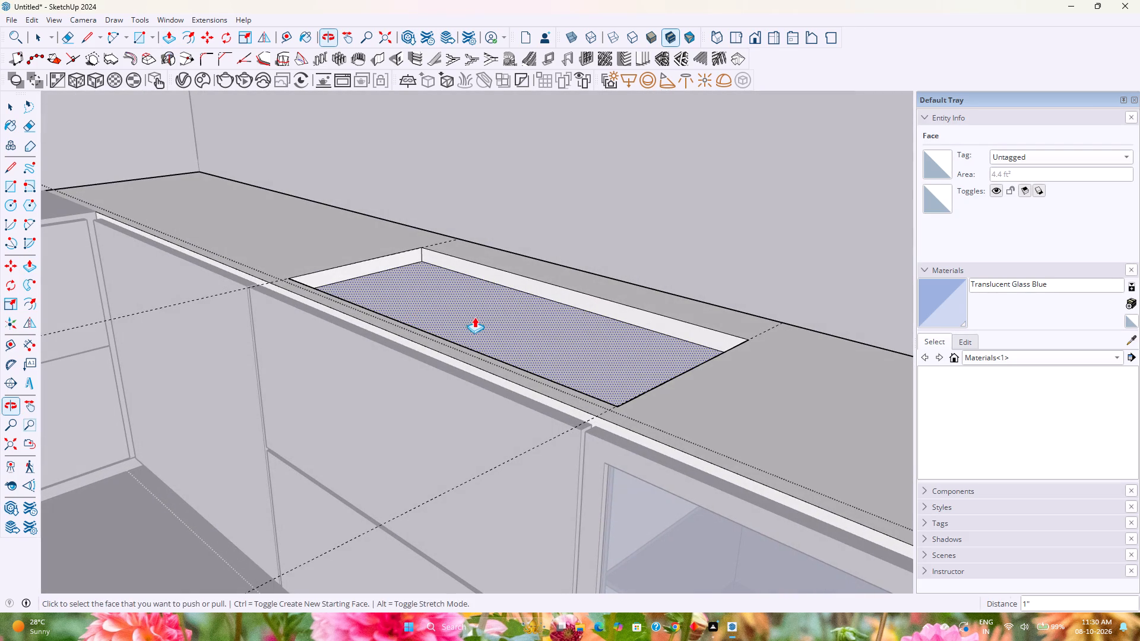
left_click(481, 317)
left_click(482, 332)
middle_click_drag(491, 310, 575, 402)
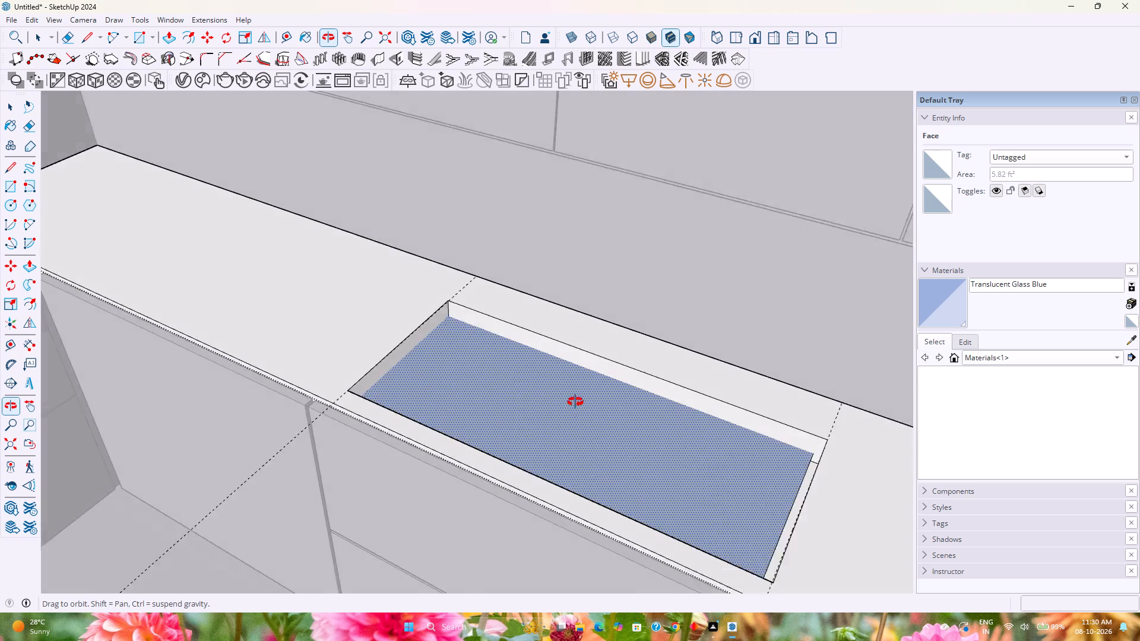
middle_click_drag(575, 402, 567, 367)
scroll(759, 427, "up", 8)
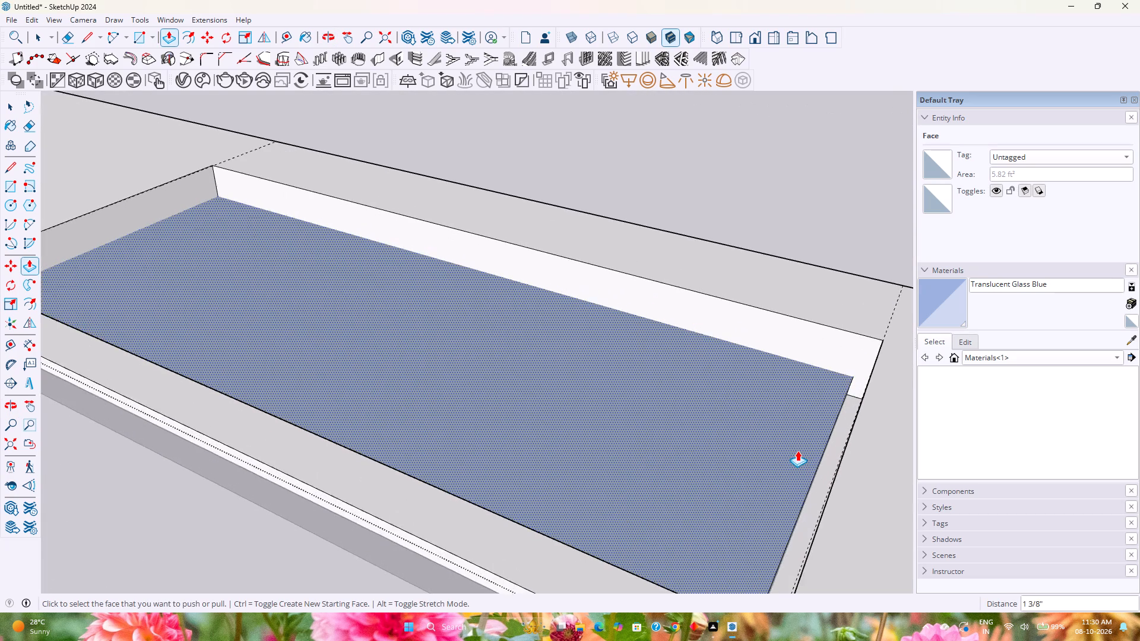
middle_click_drag(797, 449, 867, 404)
left_click(826, 394)
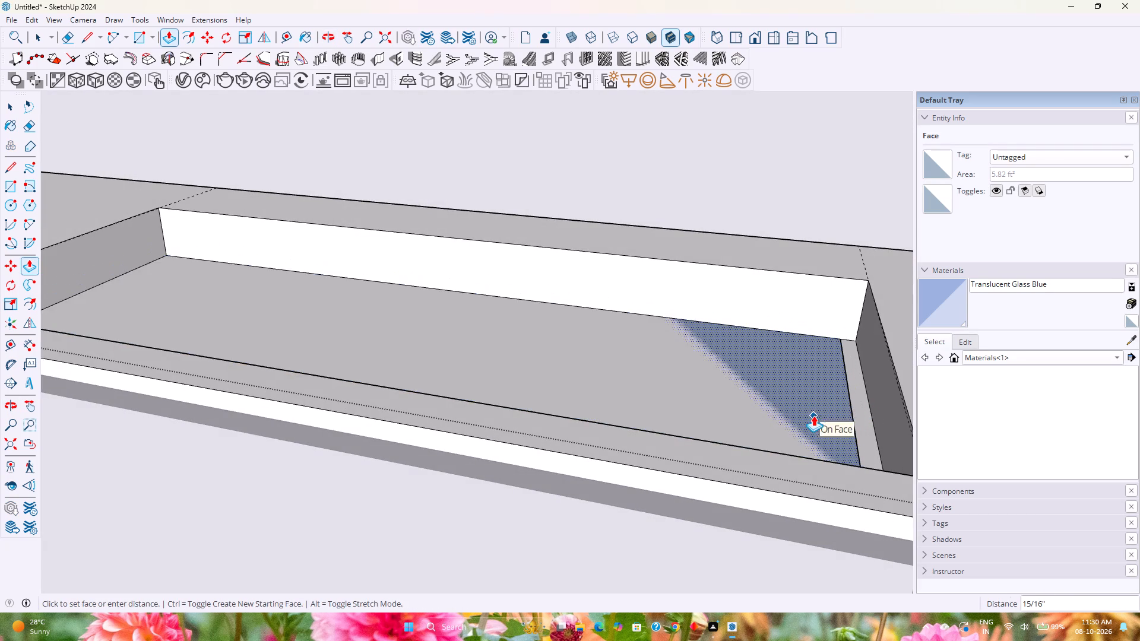
left_click(813, 415)
left_click(802, 387)
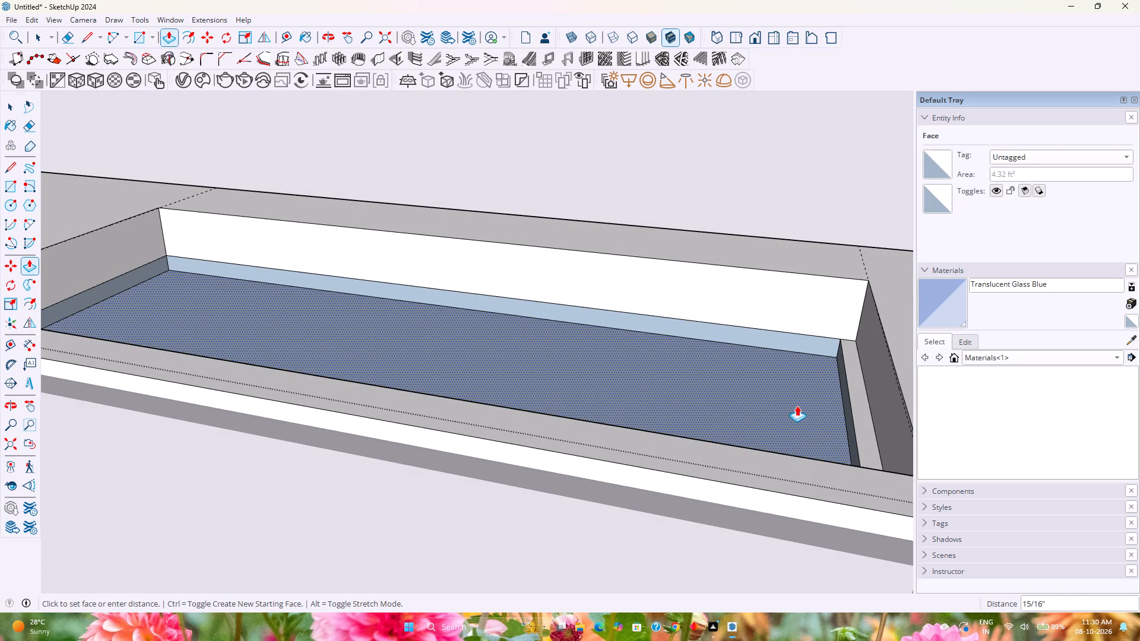
key("Escape")
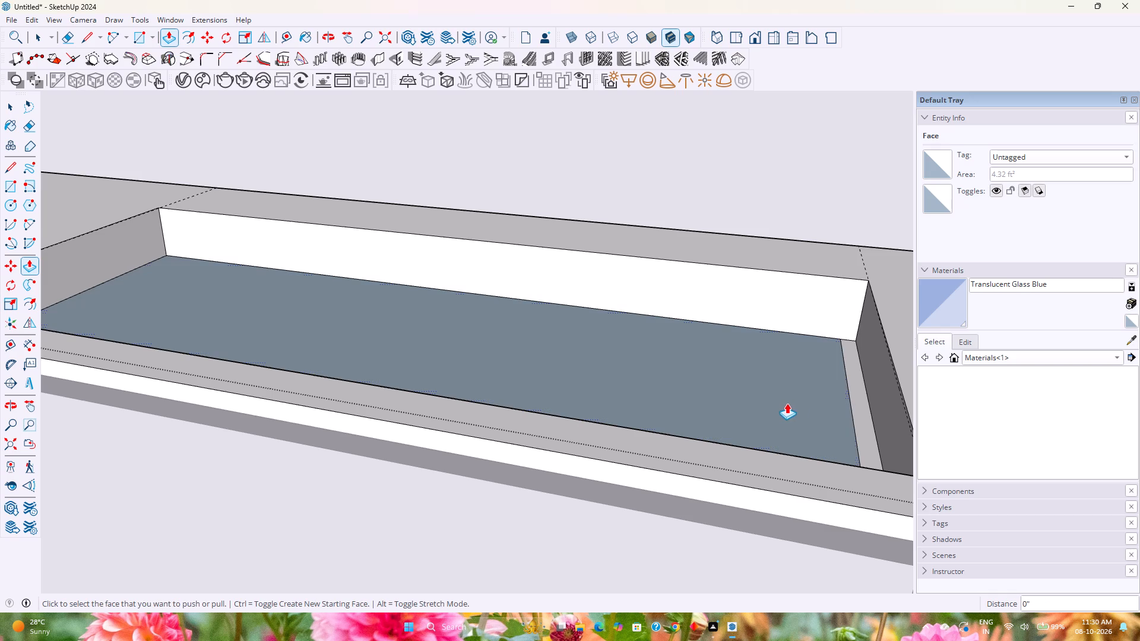
Reverse the bluish back-side face at the bottom of the sink cutout with Reverse Faces.
key("space")
middle_click_drag(764, 439, 710, 325)
scroll(712, 323, "down", 2)
middle_click_drag(712, 323, 857, 598)
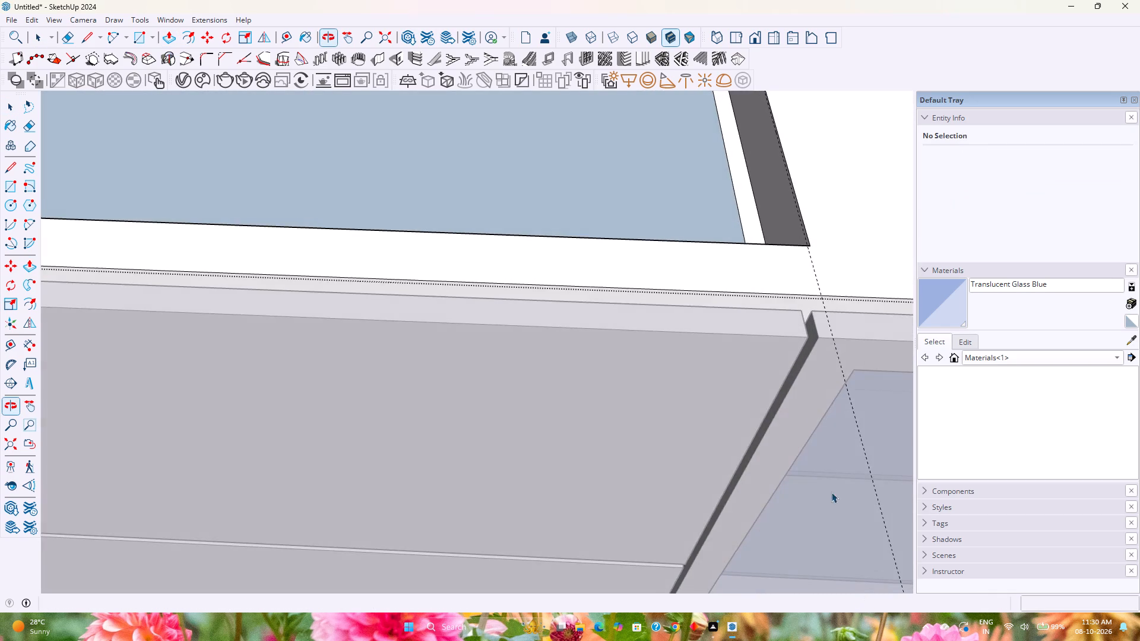
scroll(788, 398, "down", 4)
middle_click_drag(729, 378, 575, 620, "shift")
left_click(616, 482)
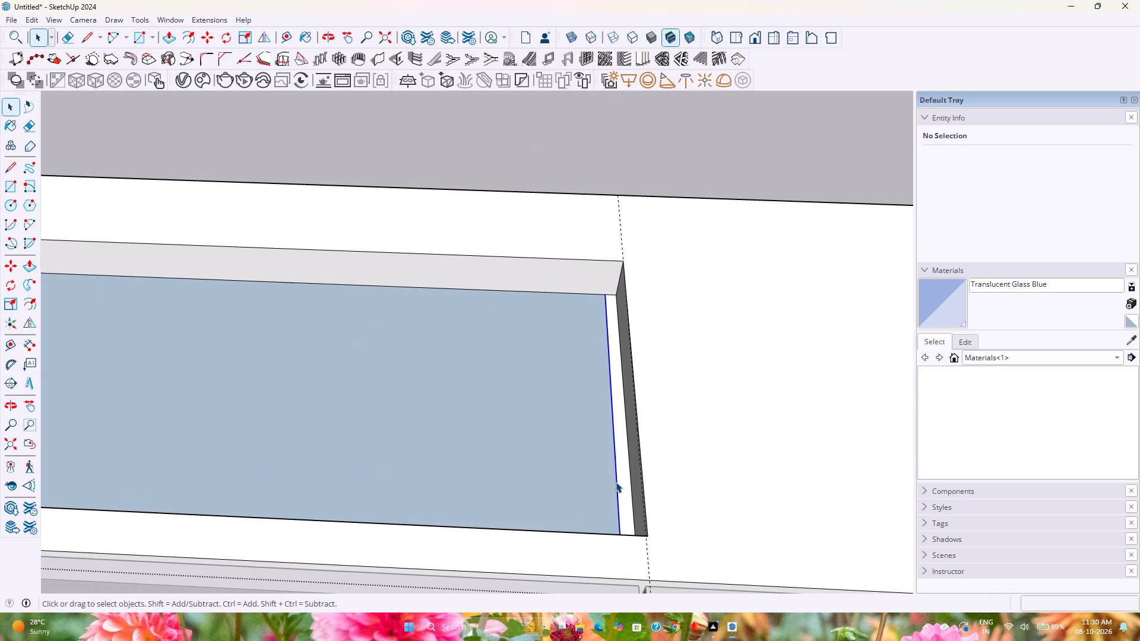
middle_click_drag(601, 513, 620, 453)
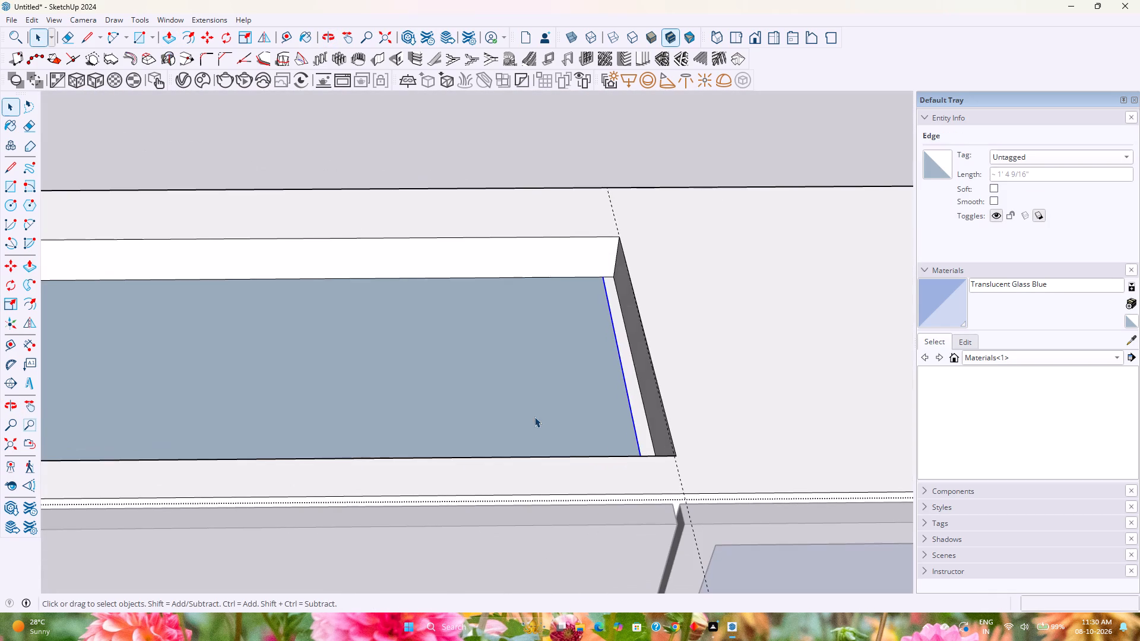
right_click(530, 413)
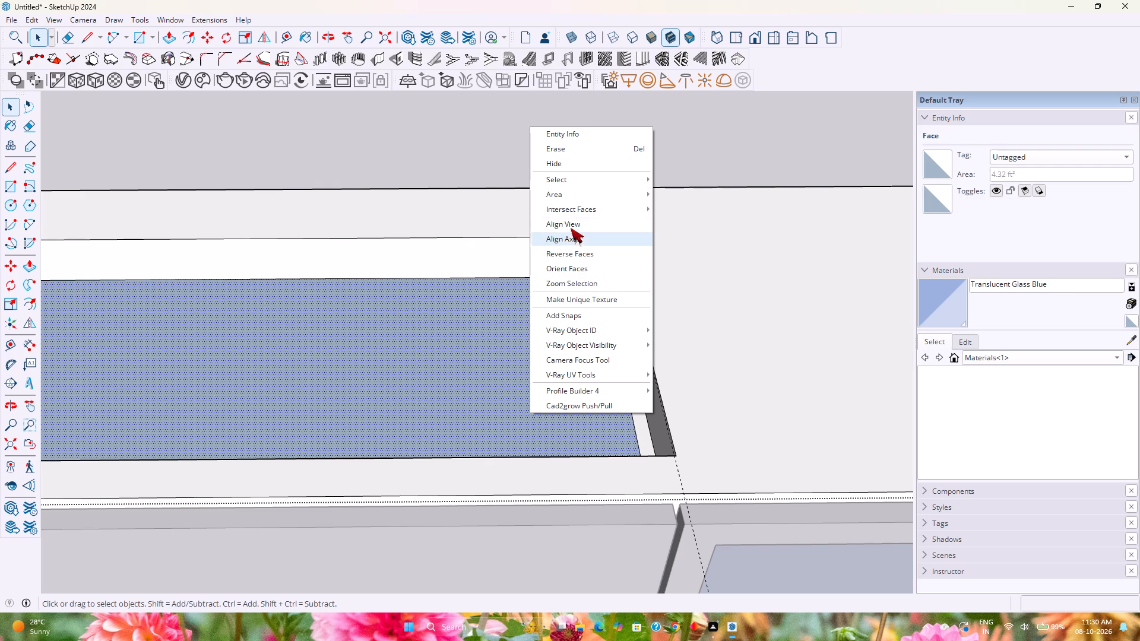
left_click(581, 247)
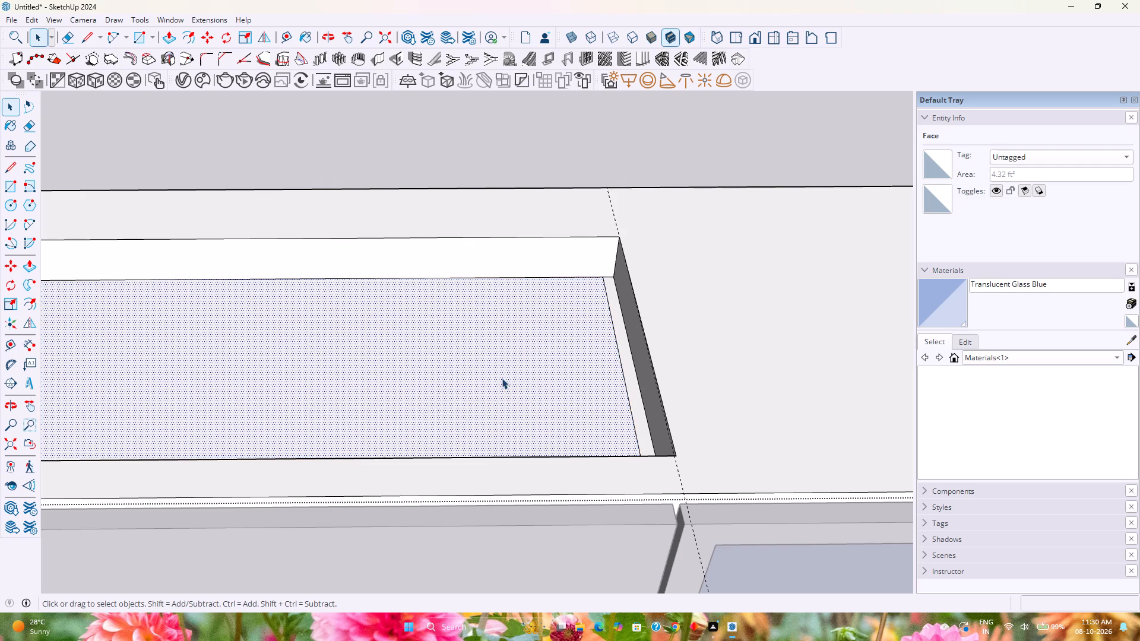
Push the reversed sink face down 11" into the carcass with Push/Pull.
key("p")
left_click(487, 383)
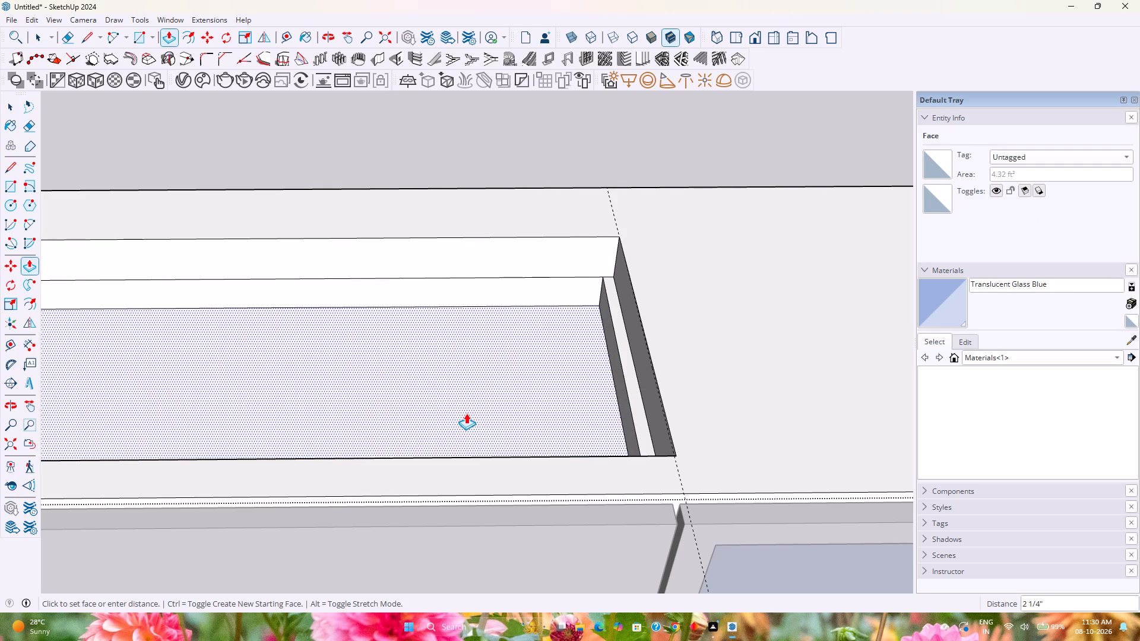
scroll(466, 413, "down", 2)
middle_click_drag(466, 413, 375, 197)
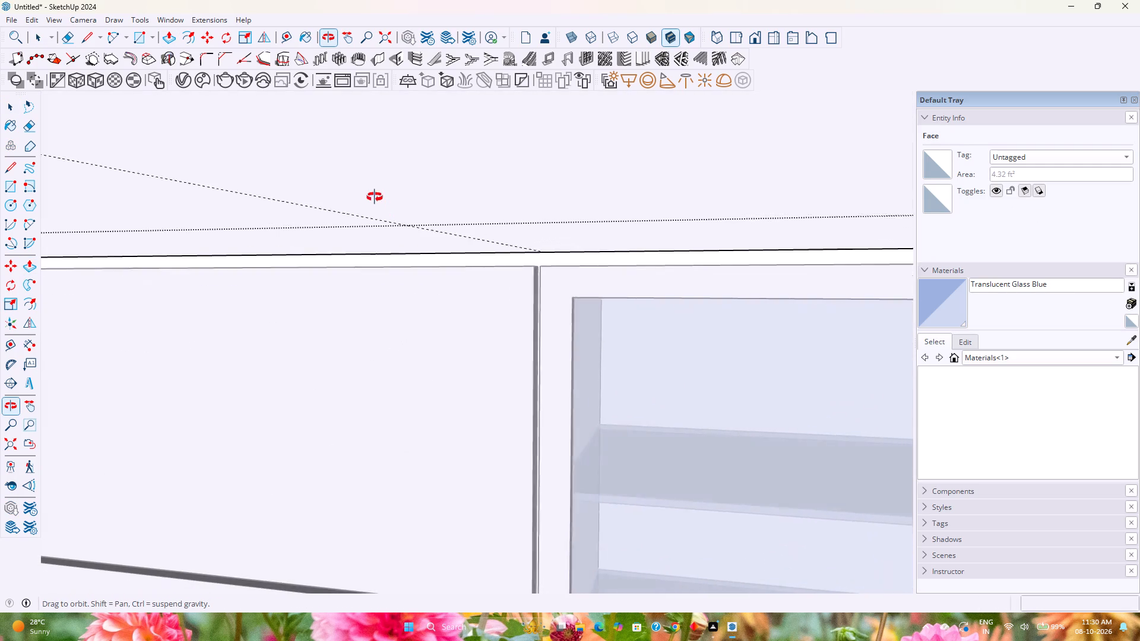
middle_click_drag(375, 197, 370, 184)
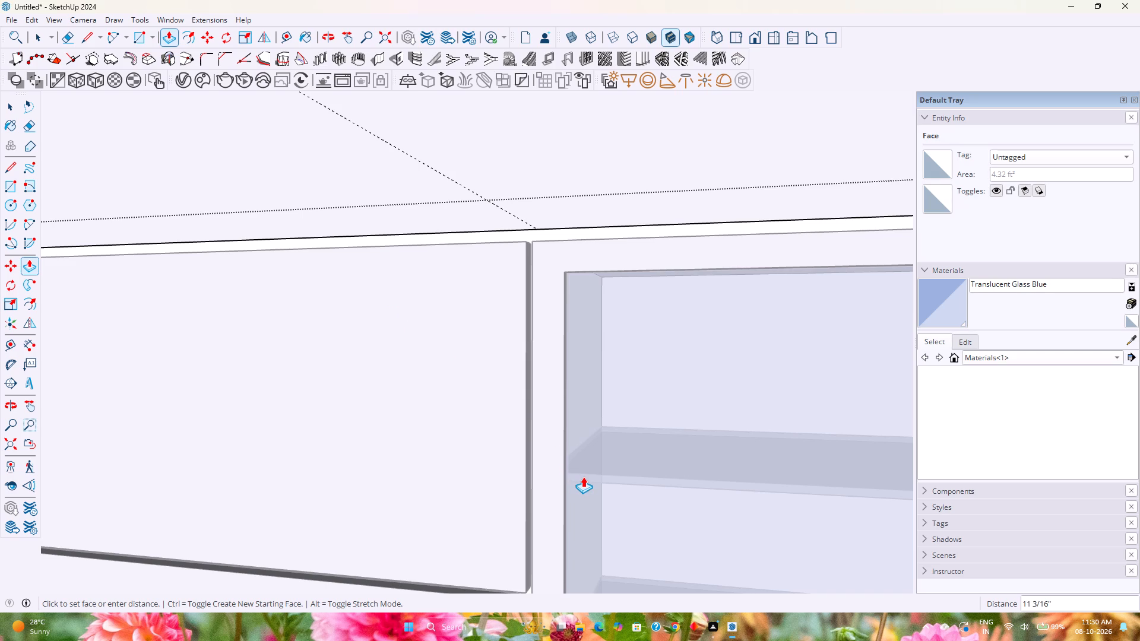
type("11")
key("Return")
key("space")
Examine the deepened sink opening in relation to the countertop and the cabinets below it.
scroll(508, 388, "down", 1)
middle_click_drag(508, 390, 515, 640)
scroll(481, 503, "down", 4)
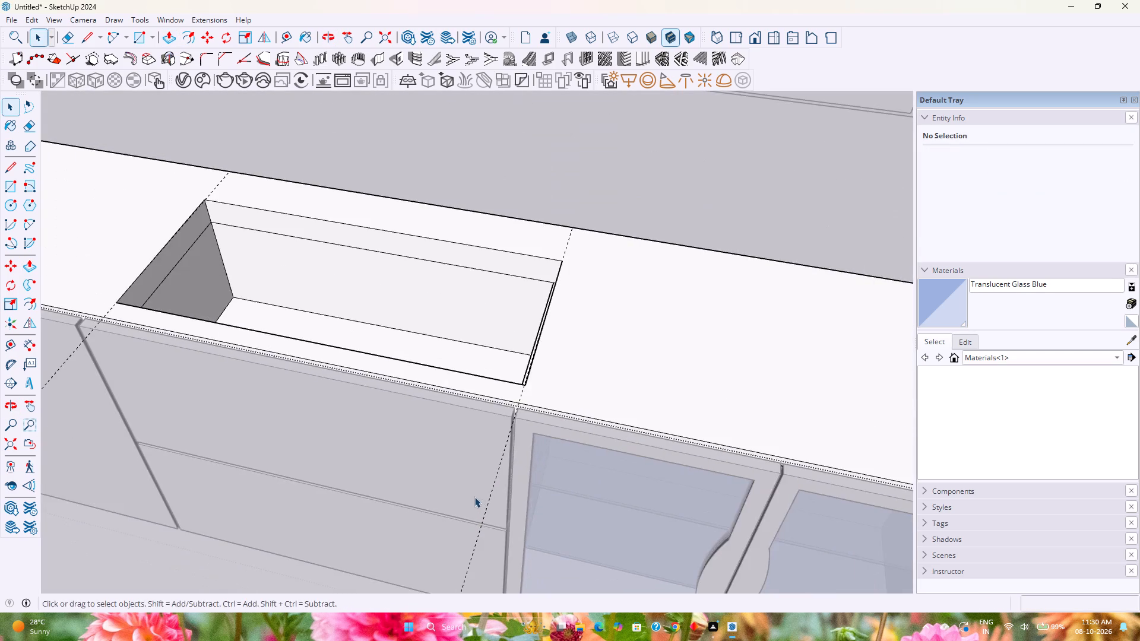
middle_click_drag(468, 488, 511, 317)
scroll(511, 317, "down", 2)
middle_click_drag(511, 317, 552, 424)
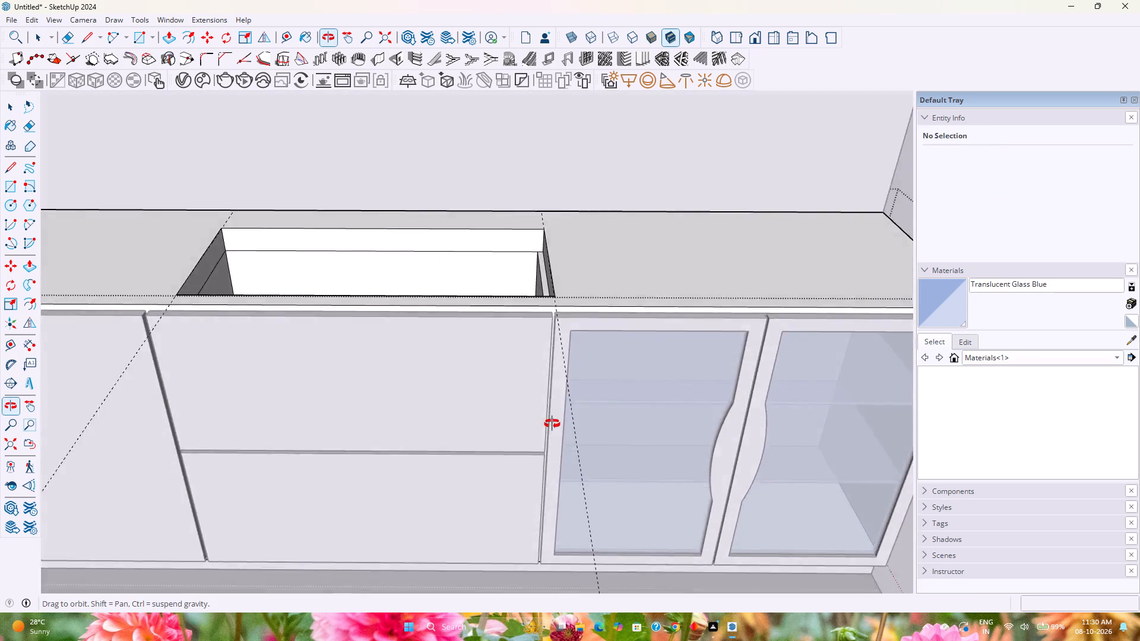
middle_click_drag(552, 424, 486, 369)
scroll(486, 369, "down", 4)
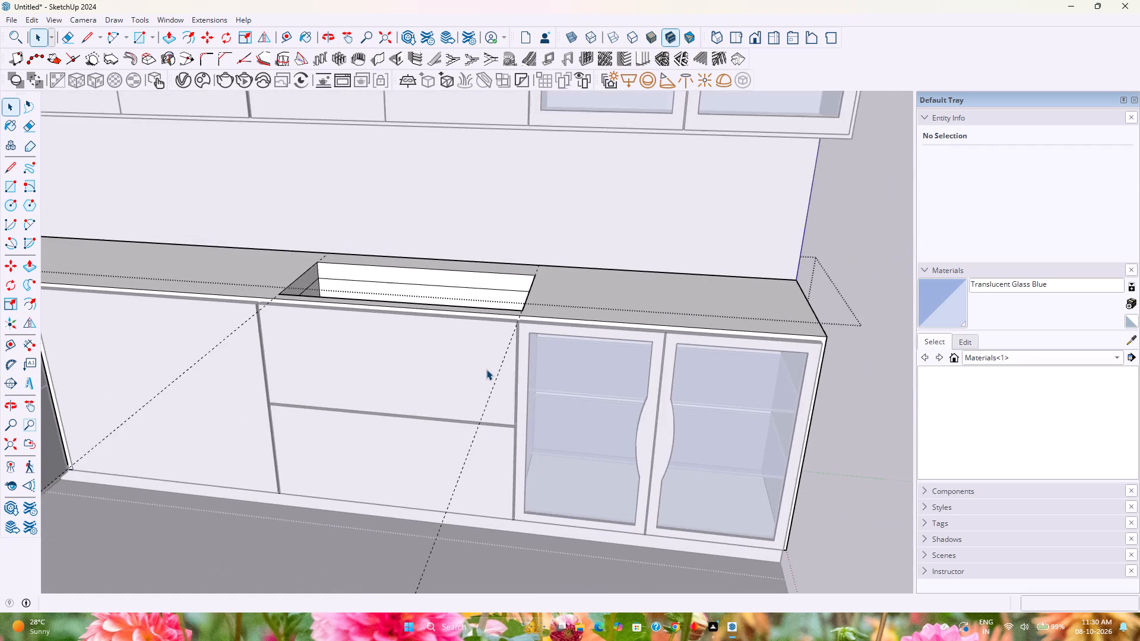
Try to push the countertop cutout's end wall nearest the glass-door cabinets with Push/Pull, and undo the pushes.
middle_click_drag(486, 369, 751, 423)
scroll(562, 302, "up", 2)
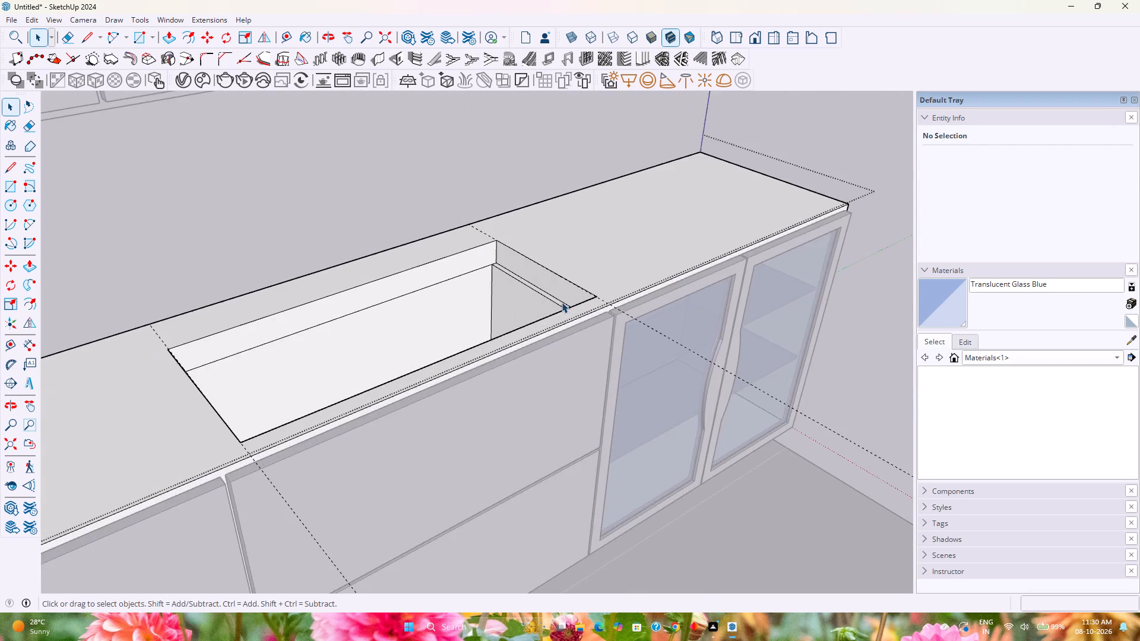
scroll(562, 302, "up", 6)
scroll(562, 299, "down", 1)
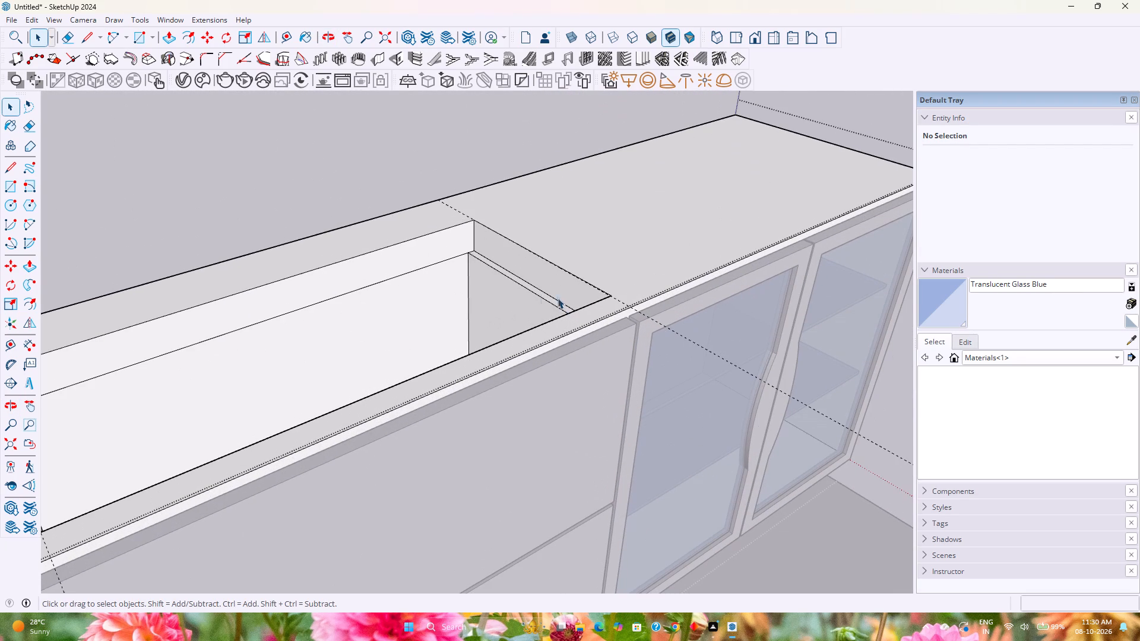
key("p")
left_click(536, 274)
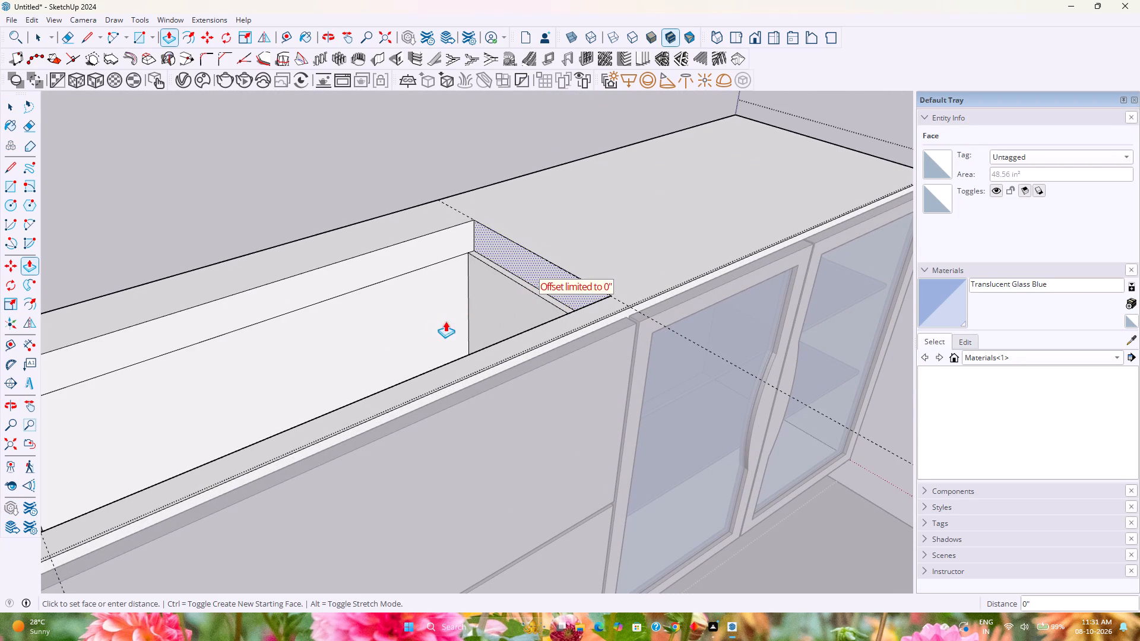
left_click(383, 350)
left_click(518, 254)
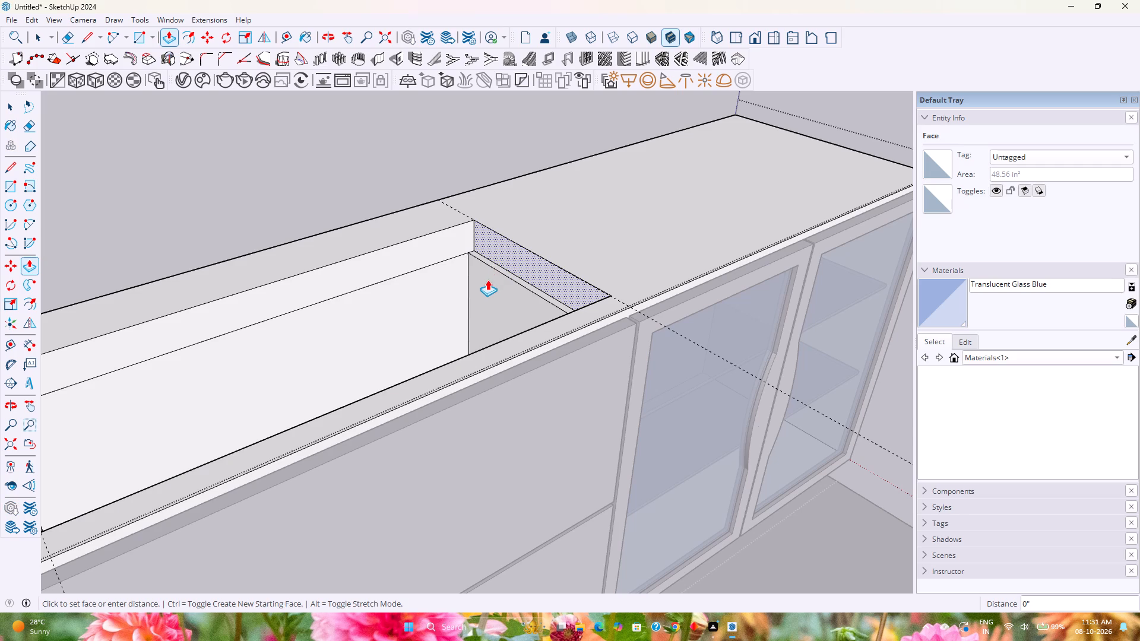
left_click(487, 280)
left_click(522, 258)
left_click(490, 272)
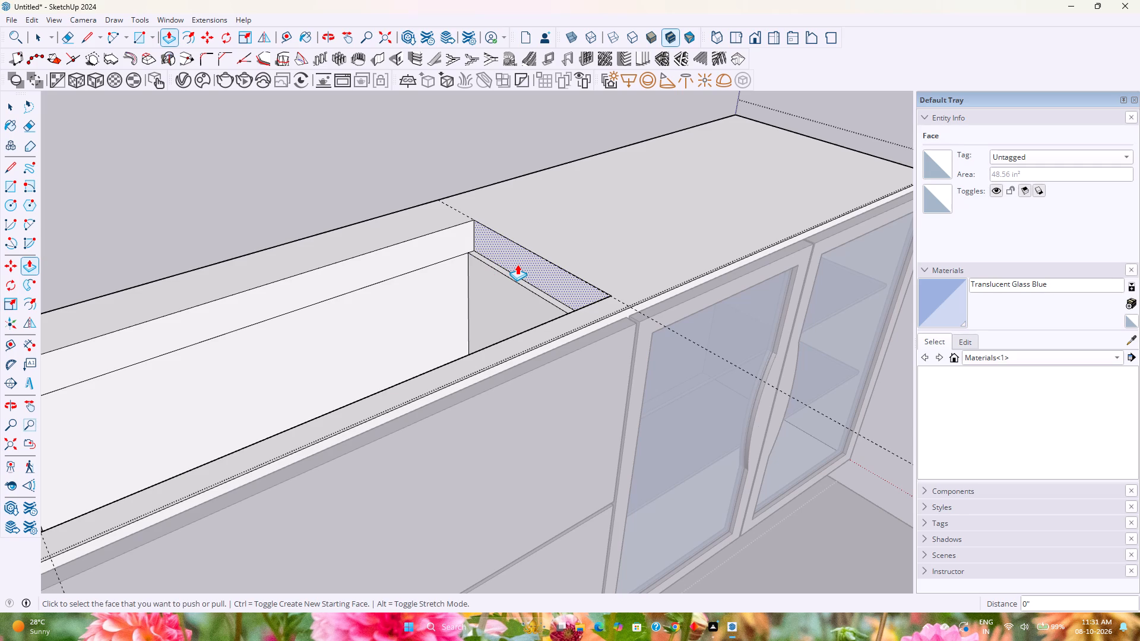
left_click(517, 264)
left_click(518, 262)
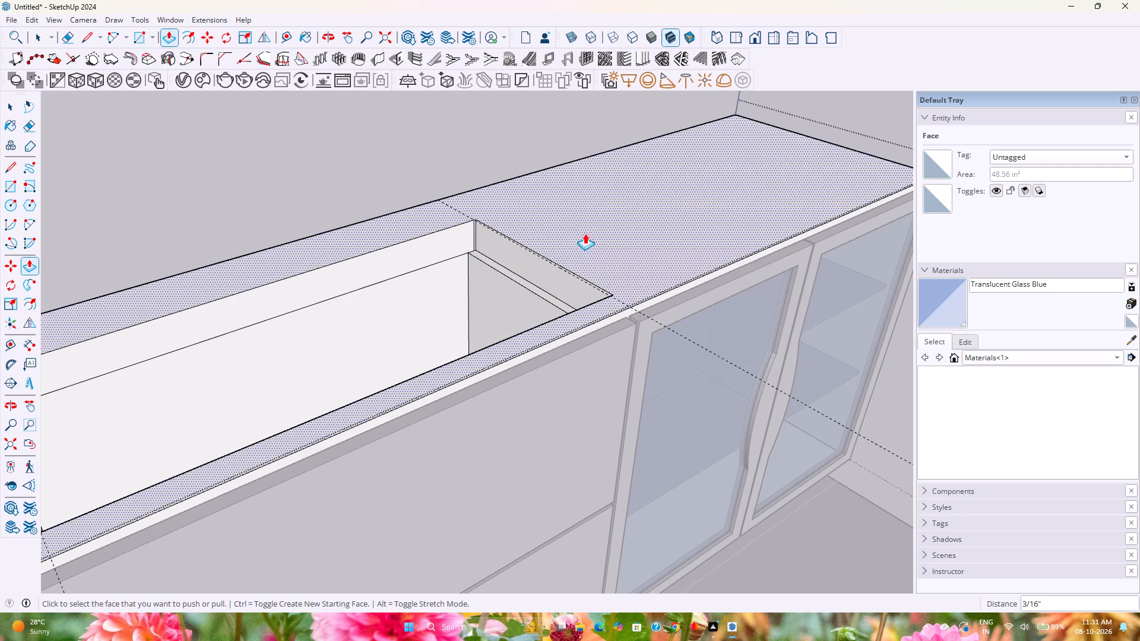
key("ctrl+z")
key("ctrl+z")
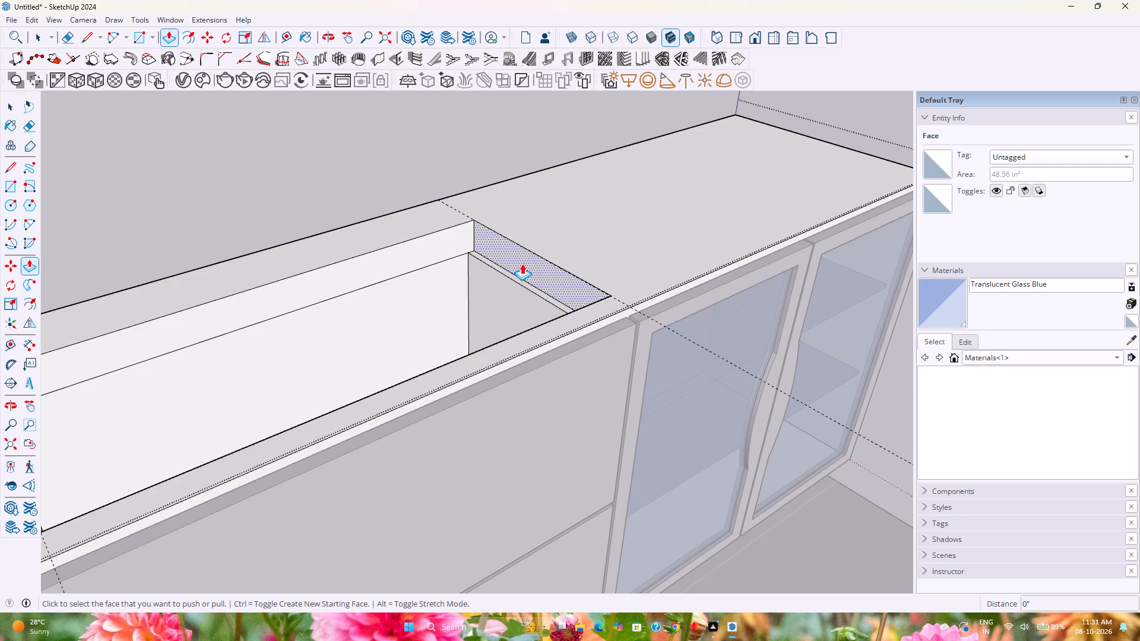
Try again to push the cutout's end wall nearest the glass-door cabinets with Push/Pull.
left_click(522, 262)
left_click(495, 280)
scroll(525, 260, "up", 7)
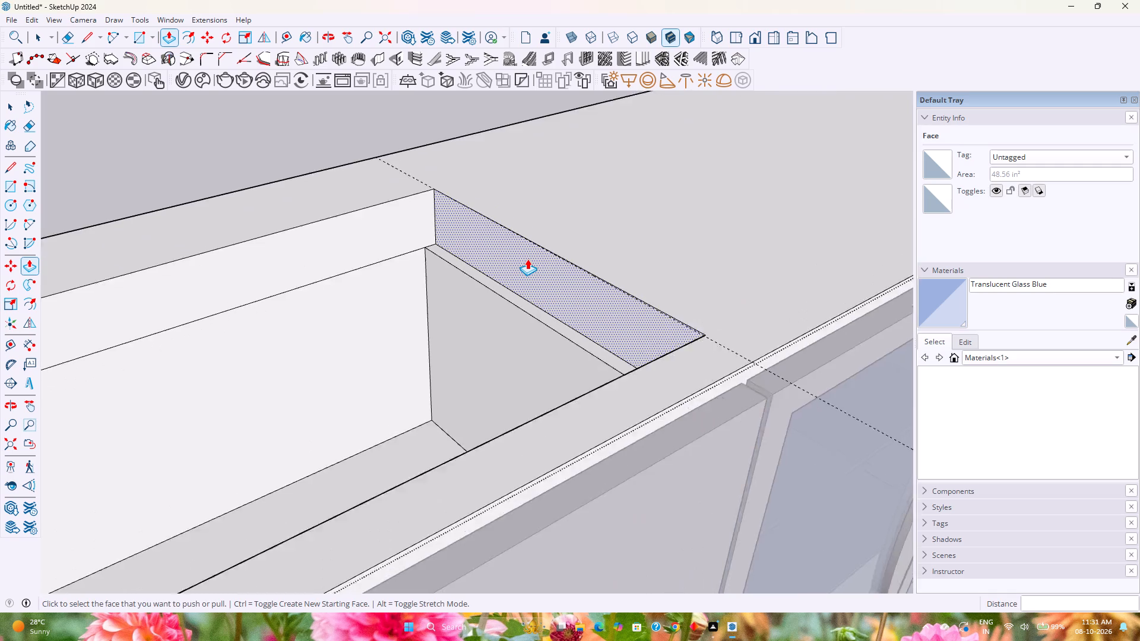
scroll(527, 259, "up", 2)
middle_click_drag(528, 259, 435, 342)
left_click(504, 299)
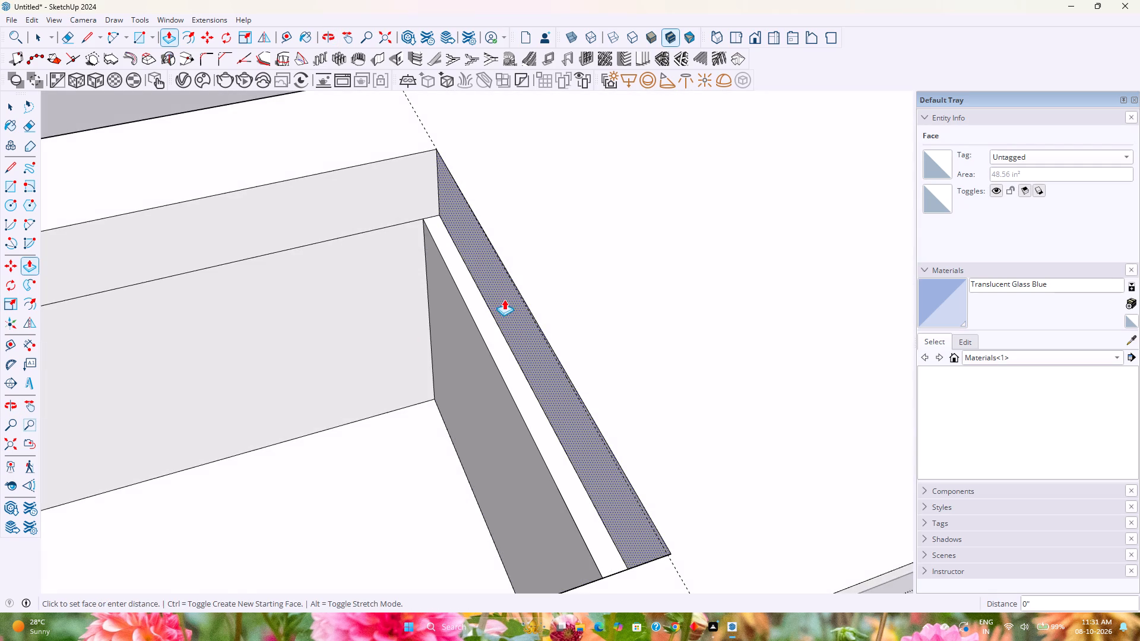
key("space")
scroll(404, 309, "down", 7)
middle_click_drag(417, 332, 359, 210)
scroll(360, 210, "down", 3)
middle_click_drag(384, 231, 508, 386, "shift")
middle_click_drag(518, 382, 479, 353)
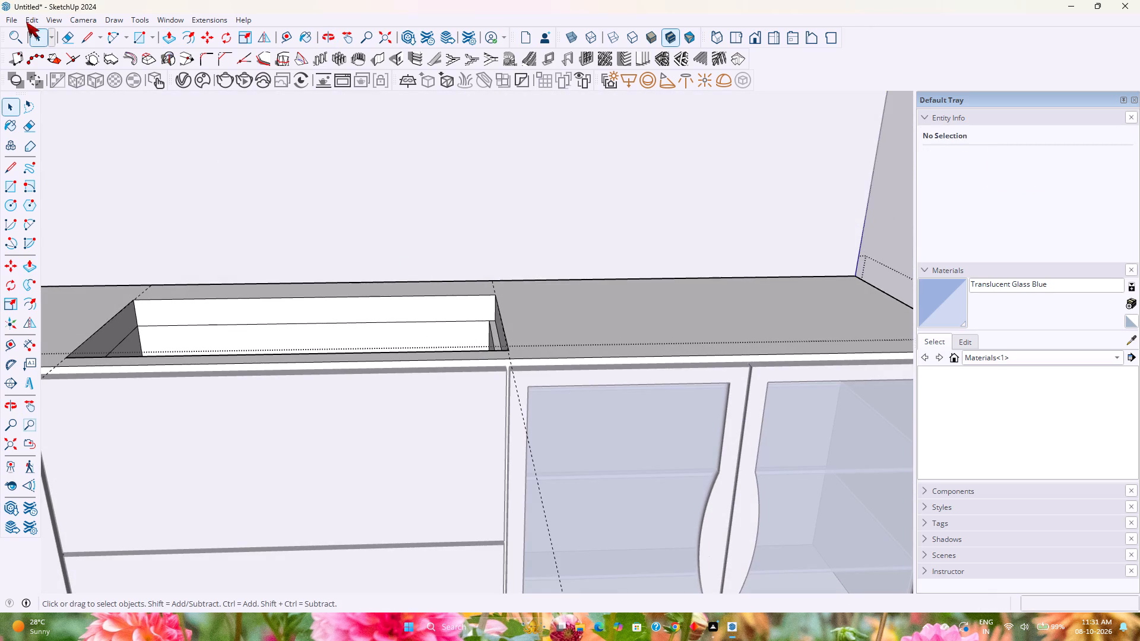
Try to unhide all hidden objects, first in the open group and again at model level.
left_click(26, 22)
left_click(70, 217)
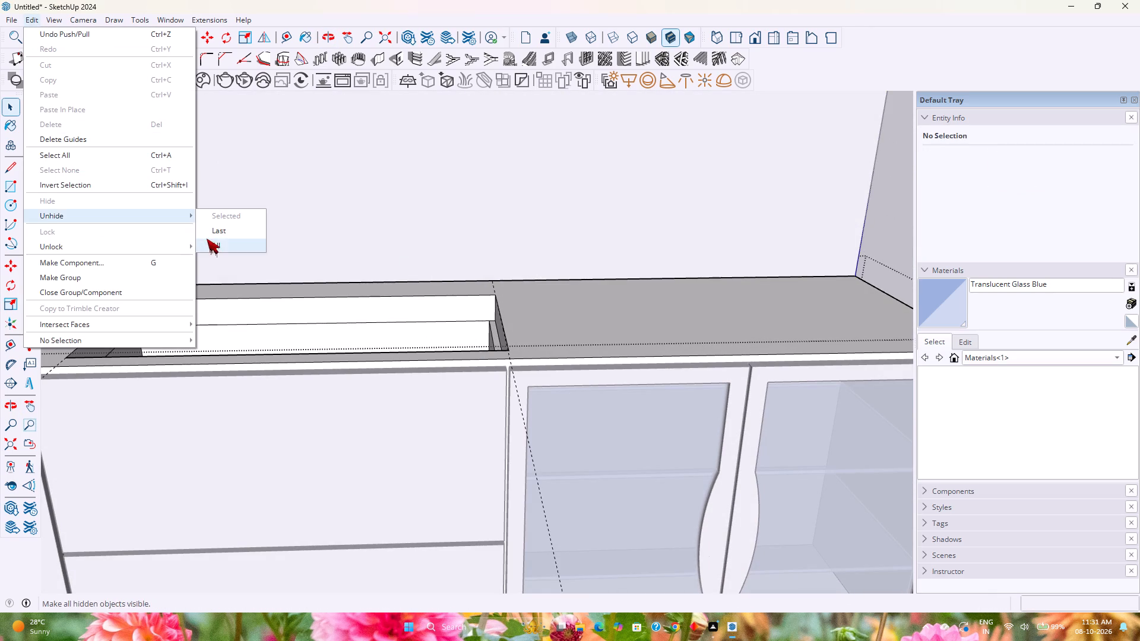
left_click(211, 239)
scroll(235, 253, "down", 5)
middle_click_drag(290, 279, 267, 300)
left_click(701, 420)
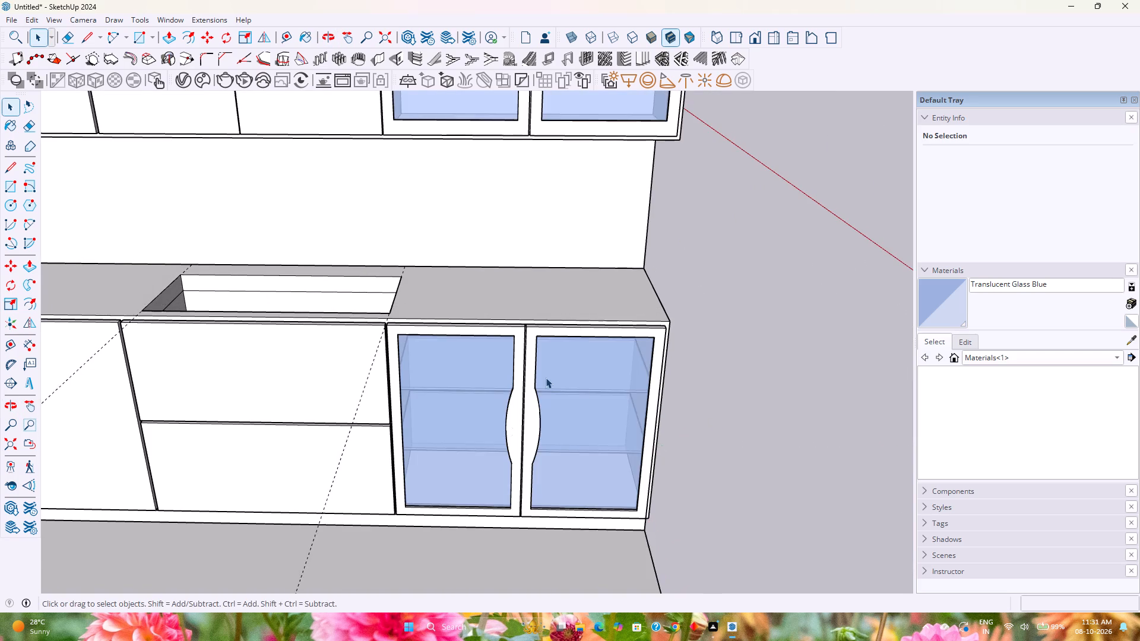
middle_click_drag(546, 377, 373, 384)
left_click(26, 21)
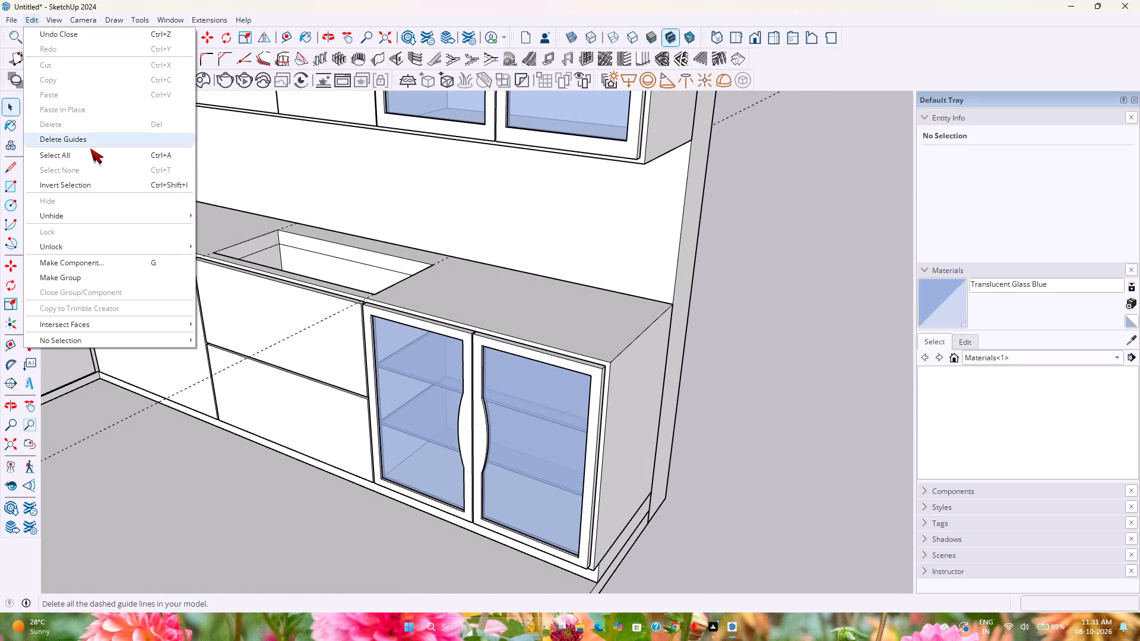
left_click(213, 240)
Push the rear wall of the countertop's sink cutout 3 1/2" toward the front with Push/Pull.
middle_click_drag(283, 275, 298, 290)
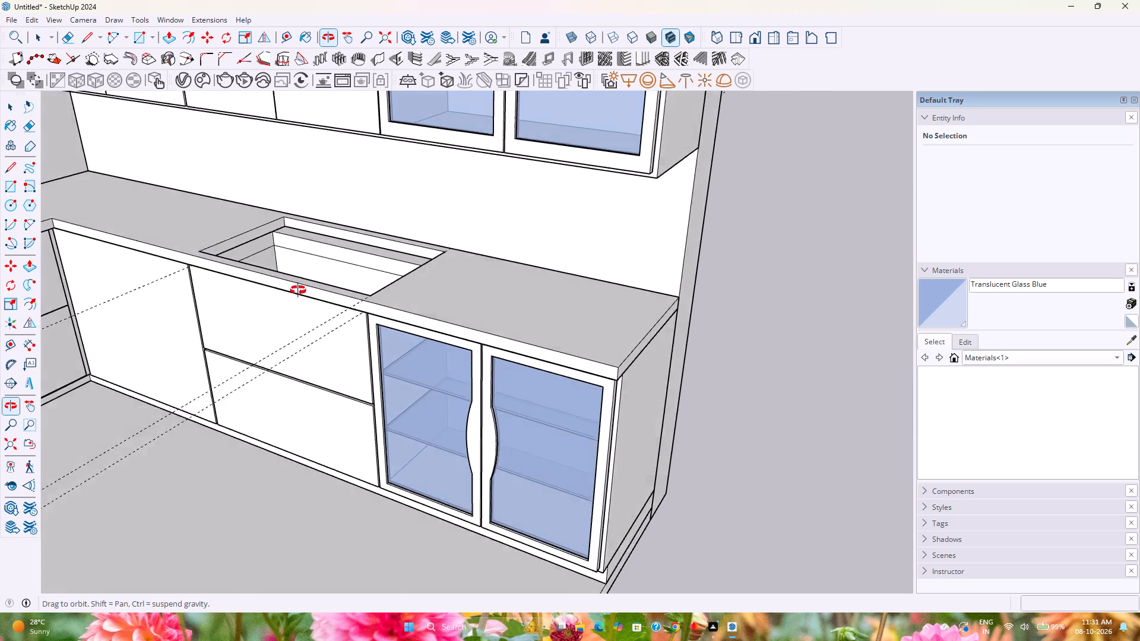
middle_click_drag(298, 290, 575, 347)
scroll(419, 323, "up", 5)
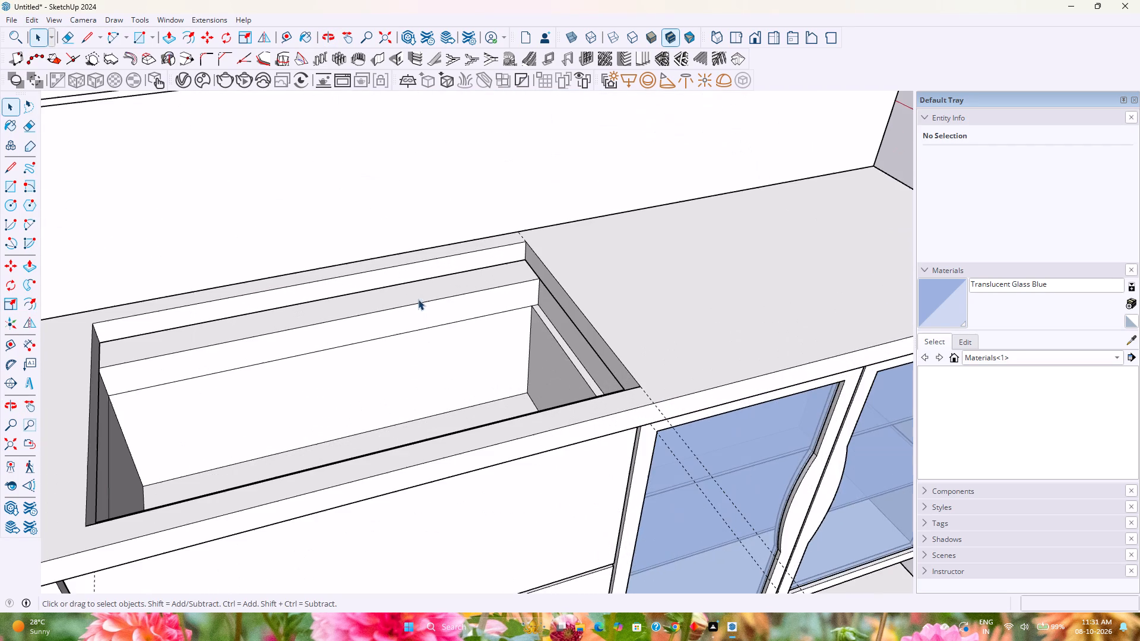
scroll(418, 299, "up", 1)
double_click(419, 275)
key("p")
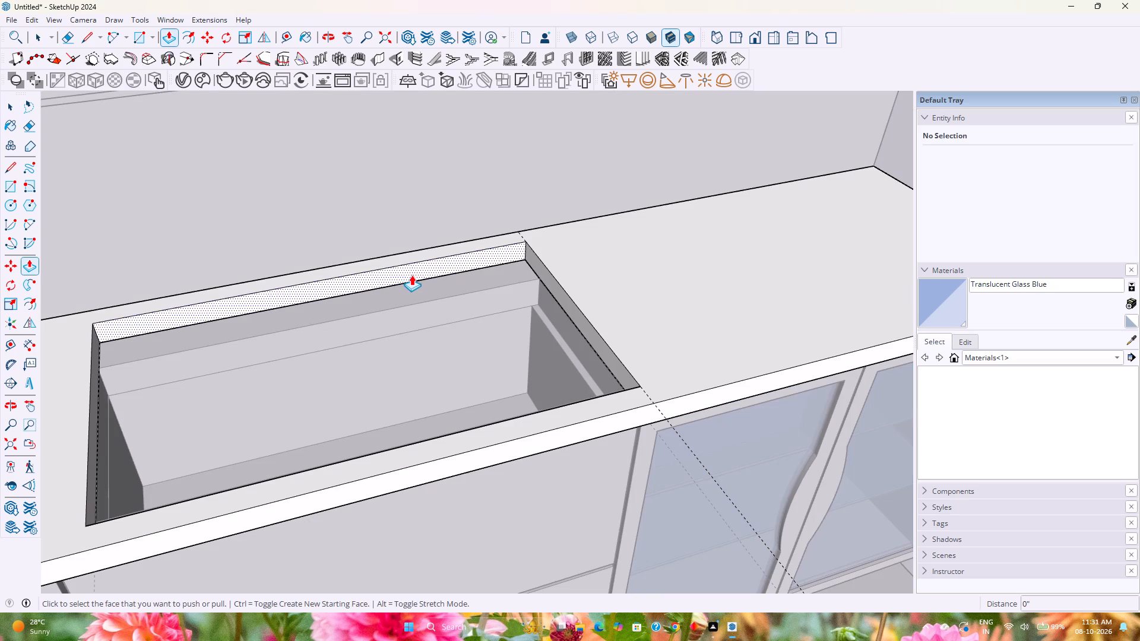
left_click(412, 274)
left_click(410, 306)
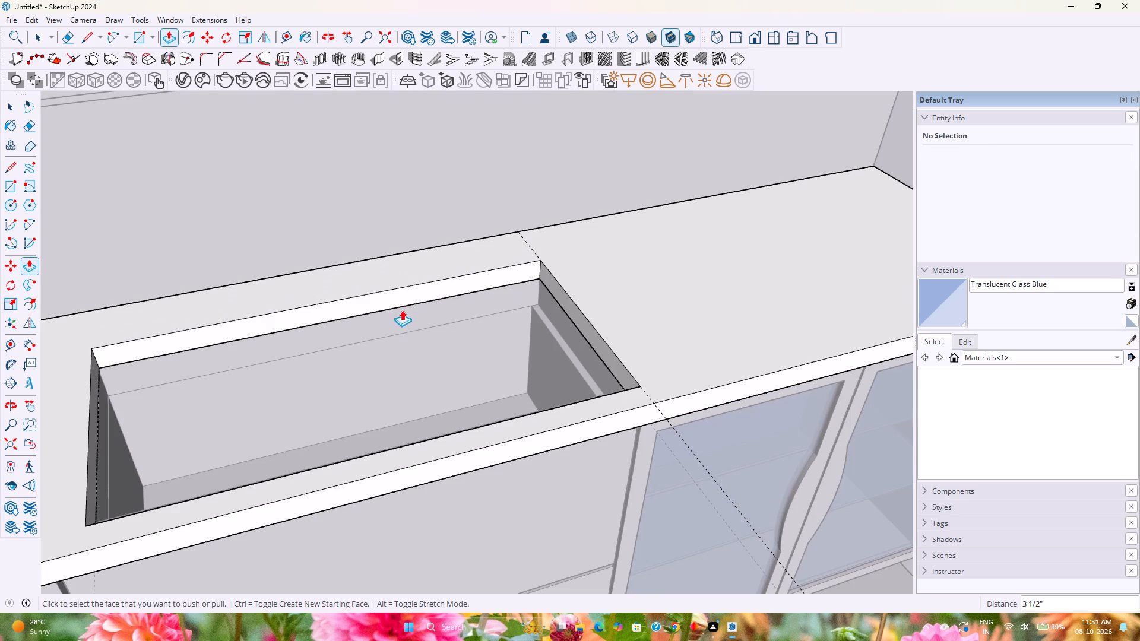
key("space")
Open the countertop group and unhide everything in it to bring back the black sink and faucet.
scroll(402, 311, "down", 2)
middle_click_drag(402, 311, 261, 269)
scroll(261, 269, "down", 8)
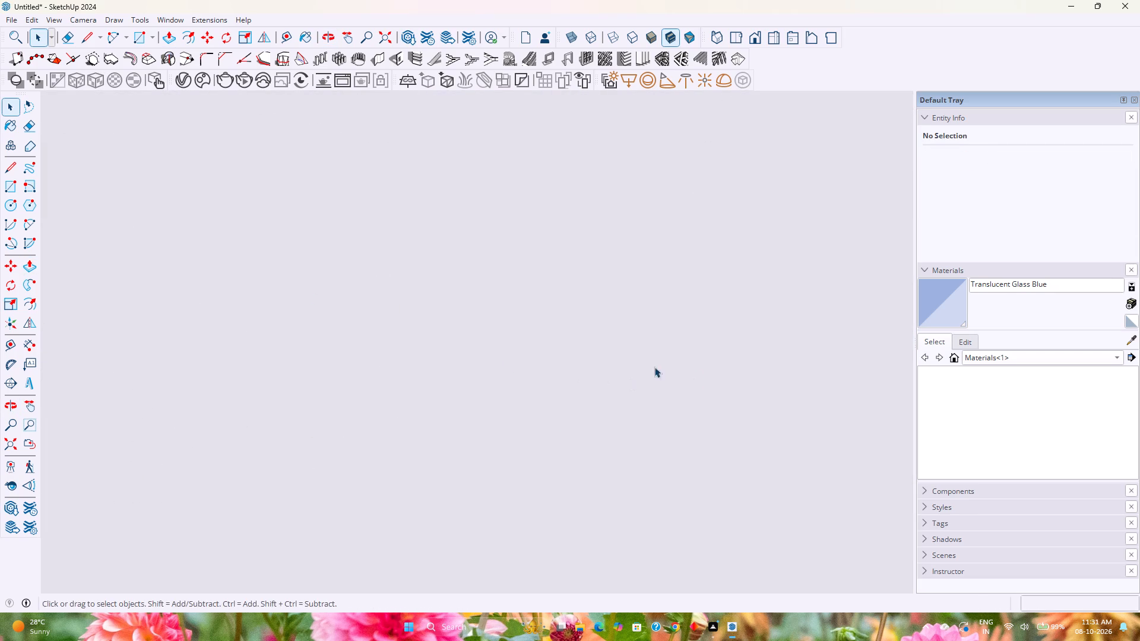
left_click(6, 444)
middle_click_drag(312, 419, 179, 437)
left_click(498, 421)
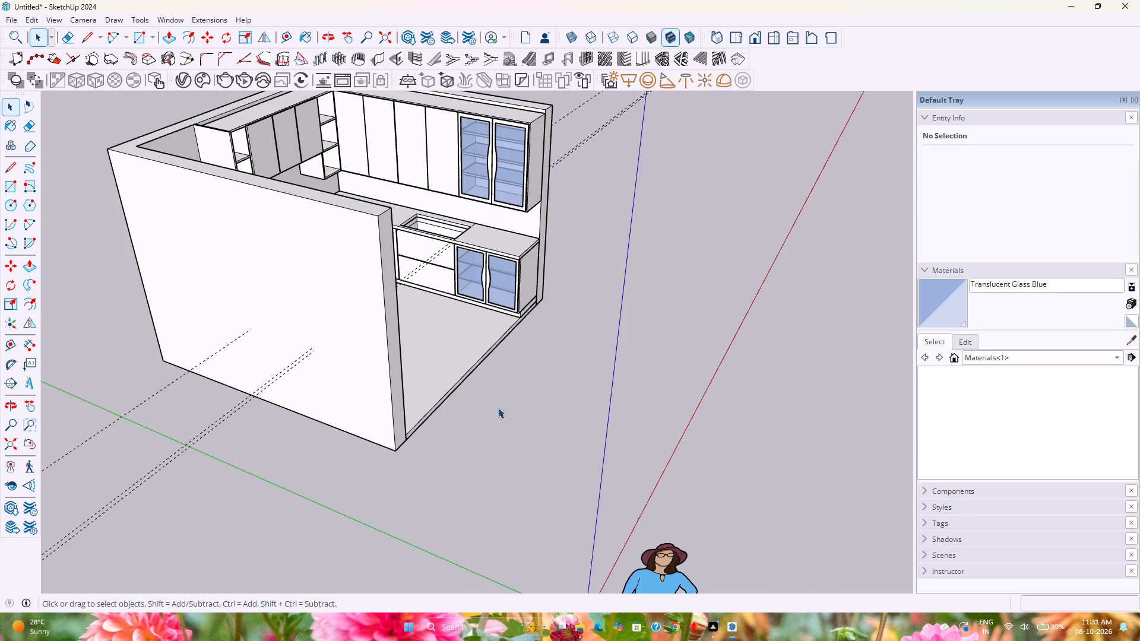
double_click(486, 236)
scroll(468, 233, "up", 3)
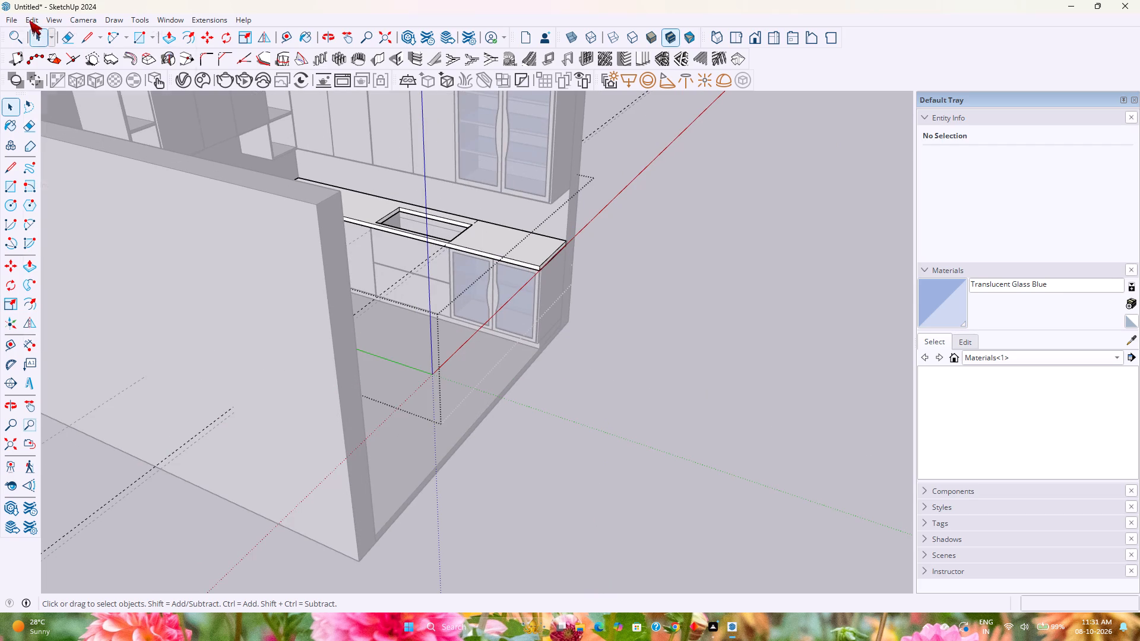
left_click(29, 20)
left_click(221, 242)
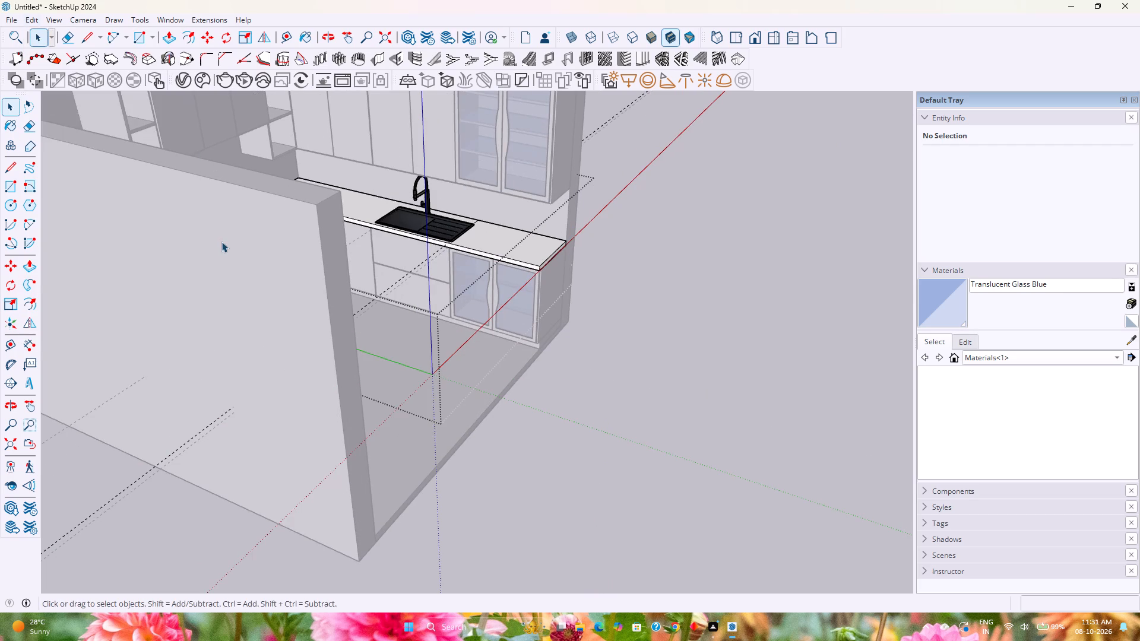
scroll(626, 324, "up", 4)
left_click(630, 325)
Delete all guide lines from the model.
scroll(441, 205, "up", 9)
middle_click_drag(420, 195, 437, 323)
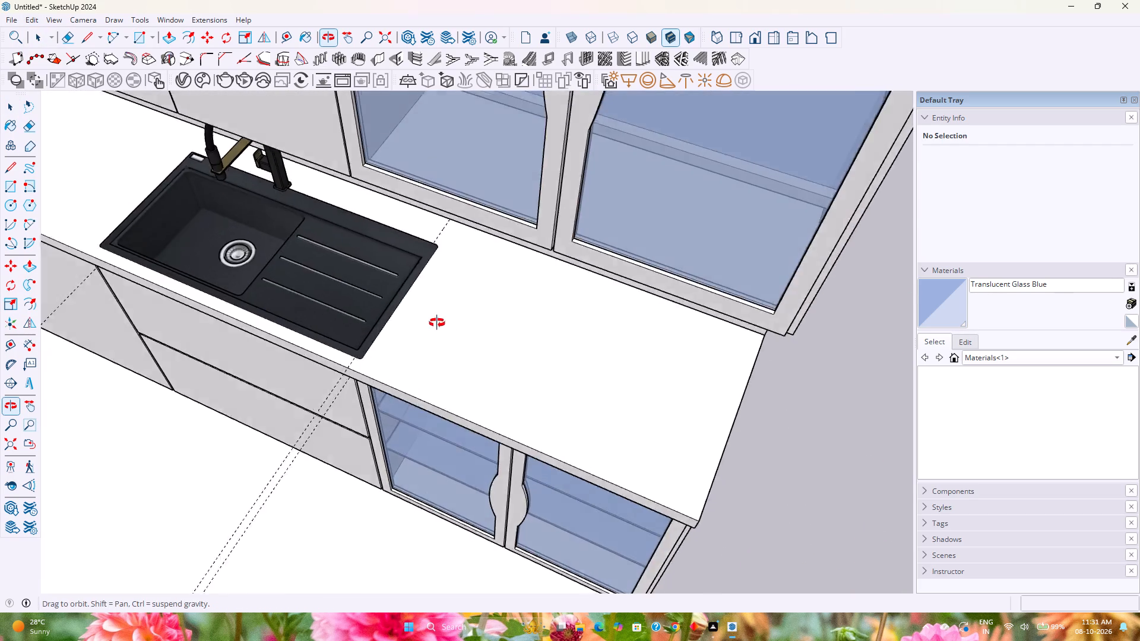
middle_click_drag(437, 323, 586, 256)
scroll(435, 336, "up", 4)
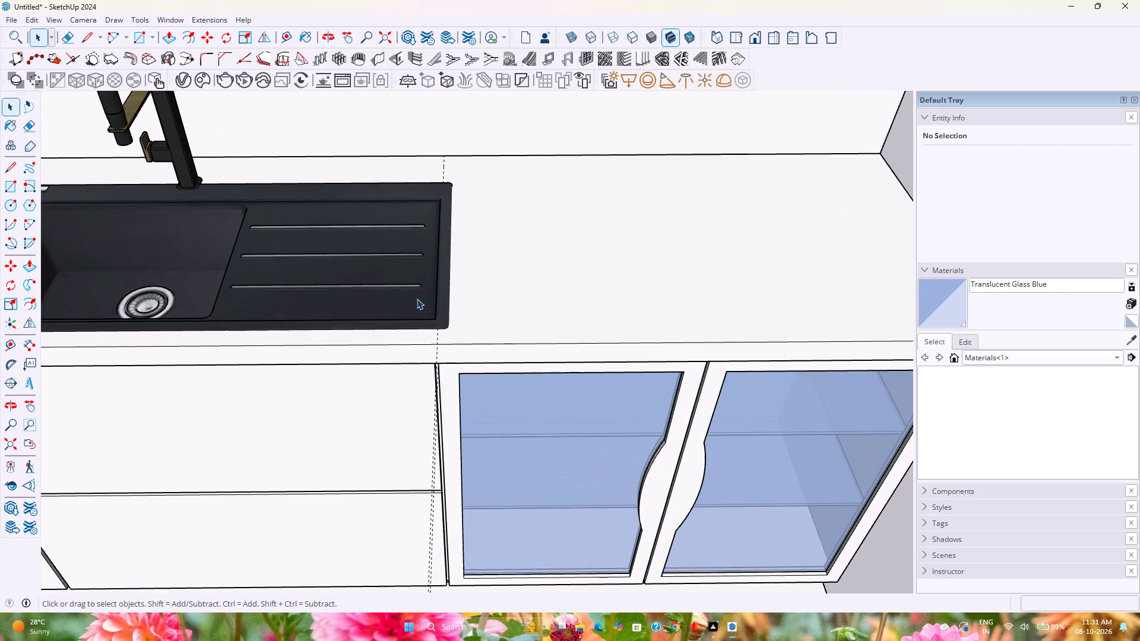
middle_click_drag(409, 282, 401, 252)
scroll(401, 252, "down", 5)
middle_click_drag(406, 262, 345, 242)
left_click(30, 15)
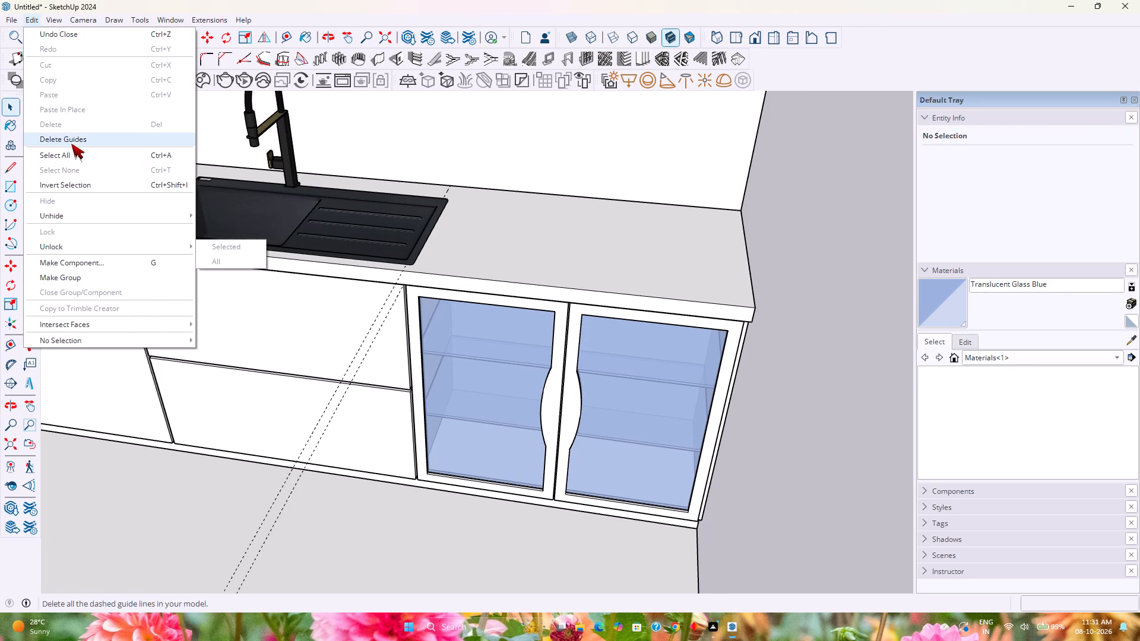
left_click(73, 140)
Hide the upper drawer front beneath the sink.
left_click(249, 337)
right_click(249, 337)
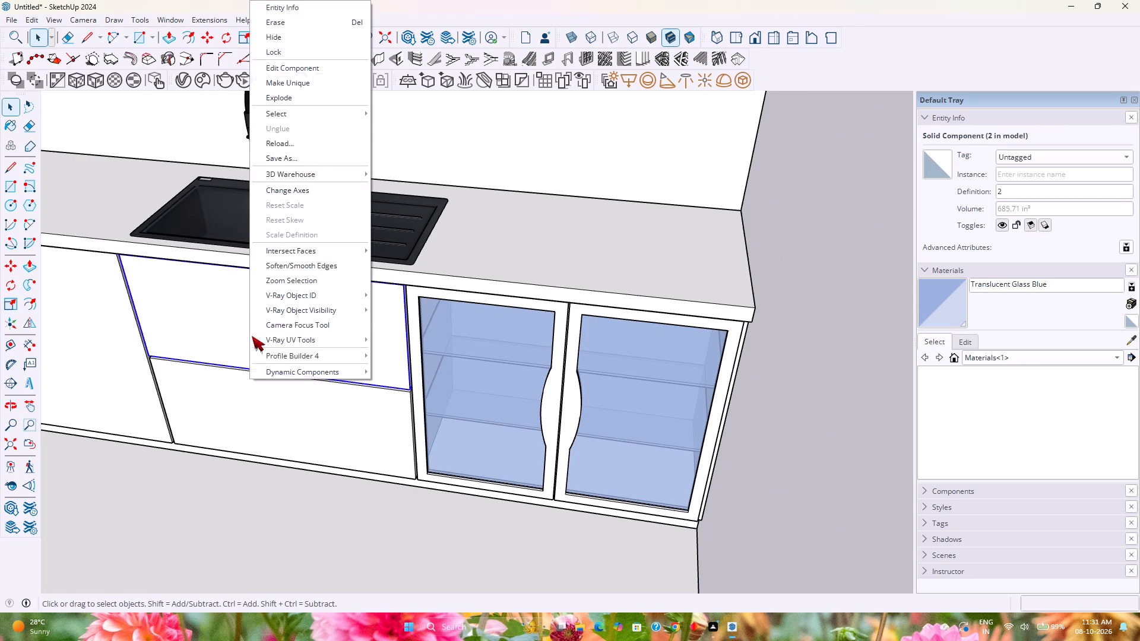
left_click(296, 33)
Push the bottom face of the sink recess inside the carcass up 8 1/4" with Push/Pull.
middle_click_drag(269, 346, 261, 253)
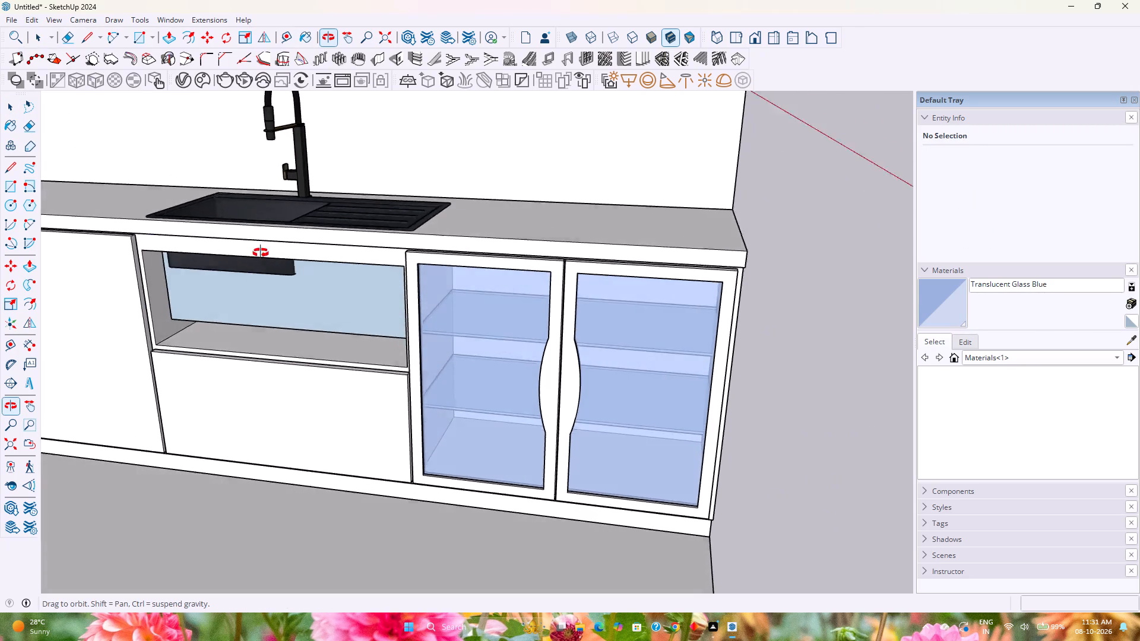
middle_click_drag(261, 253, 277, 192)
scroll(290, 290, "up", 5)
middle_click_drag(293, 319, 294, 210)
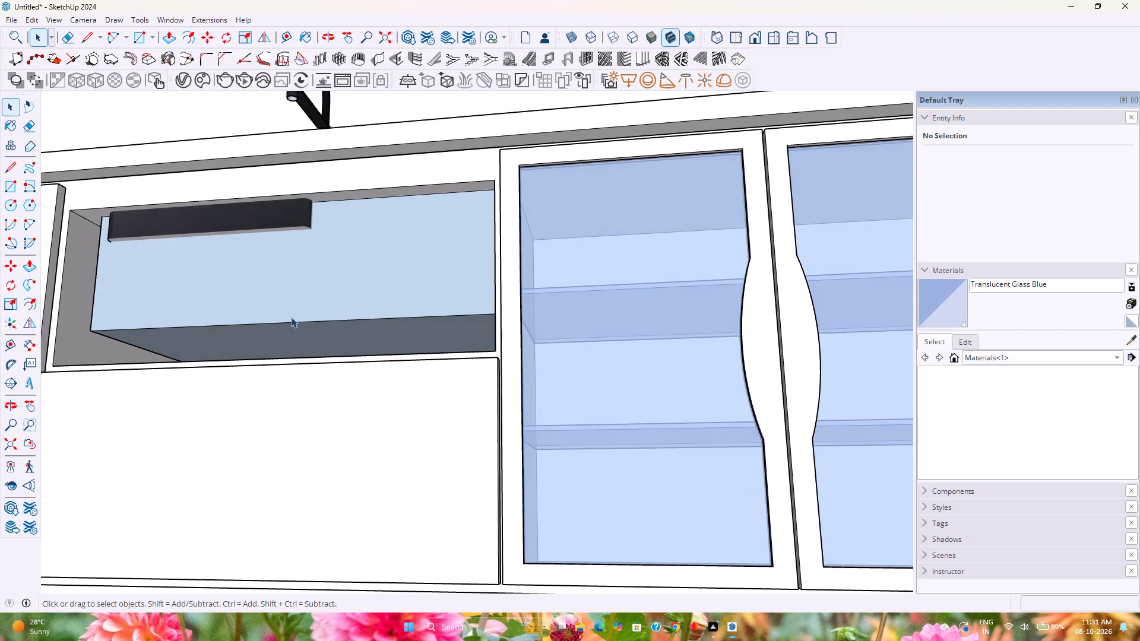
scroll(291, 319, "up", 3)
double_click(290, 334)
scroll(290, 336, "up", 3)
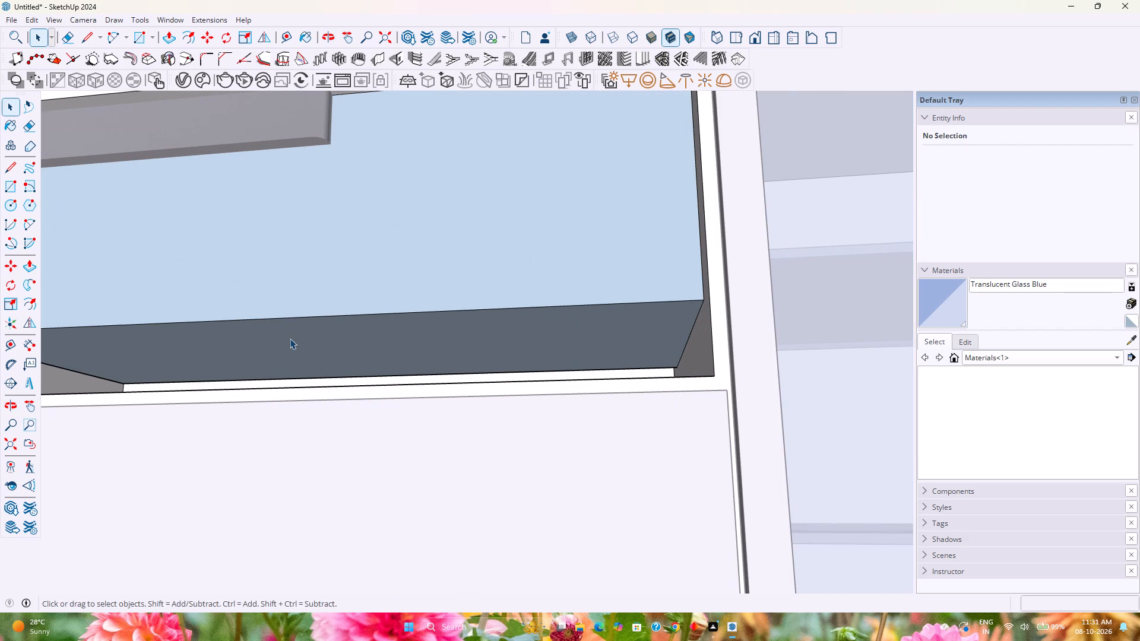
key("p")
left_click(297, 346)
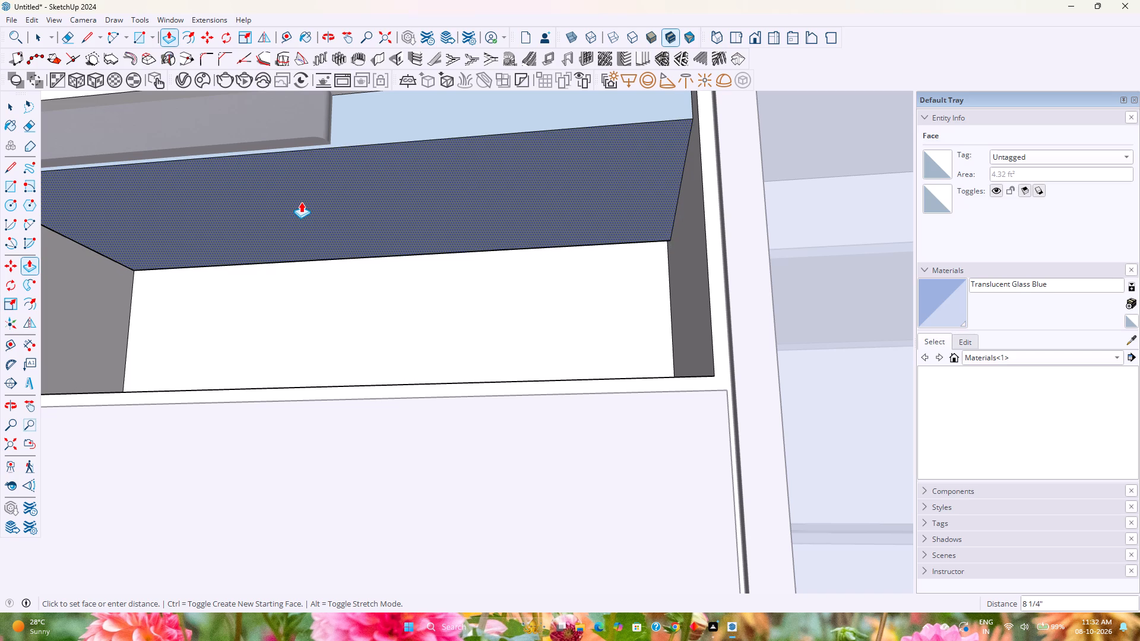
left_click(301, 202)
key("space")
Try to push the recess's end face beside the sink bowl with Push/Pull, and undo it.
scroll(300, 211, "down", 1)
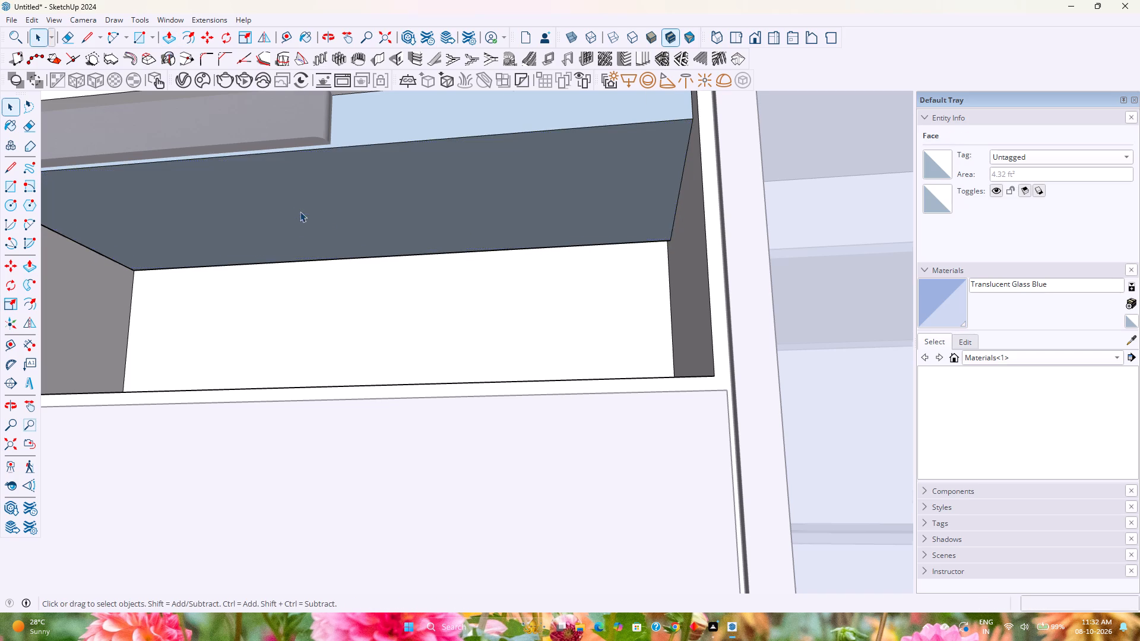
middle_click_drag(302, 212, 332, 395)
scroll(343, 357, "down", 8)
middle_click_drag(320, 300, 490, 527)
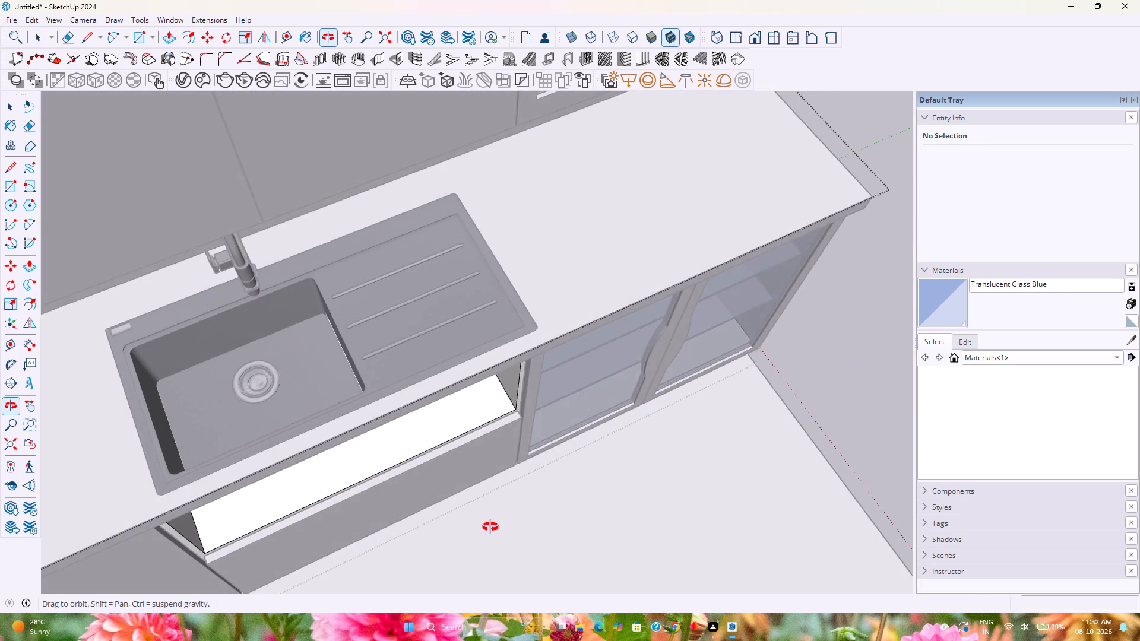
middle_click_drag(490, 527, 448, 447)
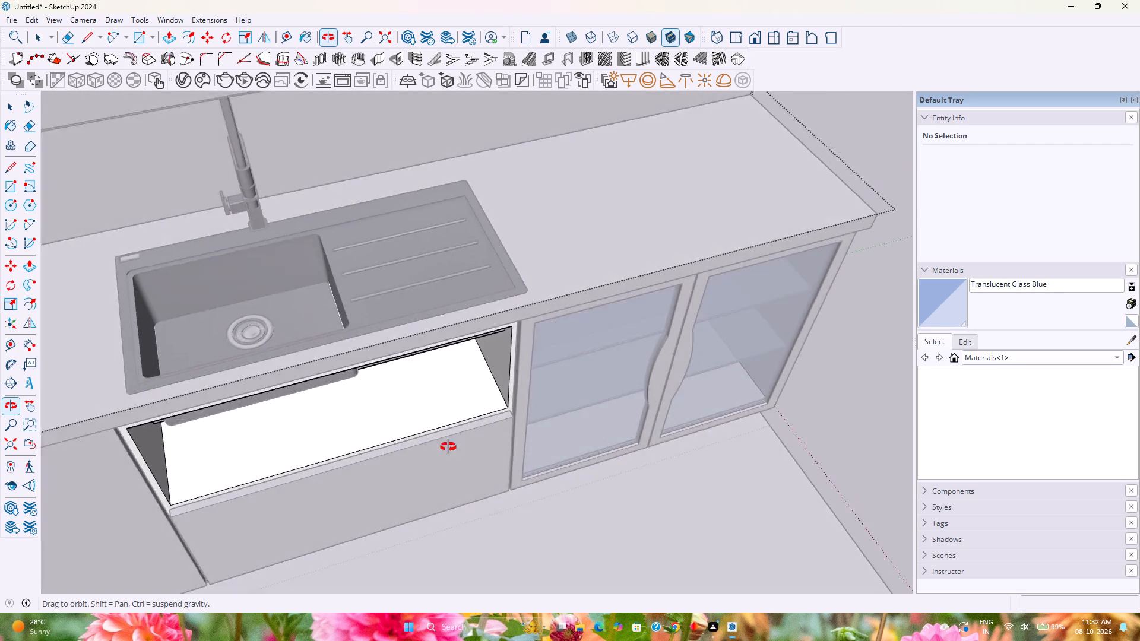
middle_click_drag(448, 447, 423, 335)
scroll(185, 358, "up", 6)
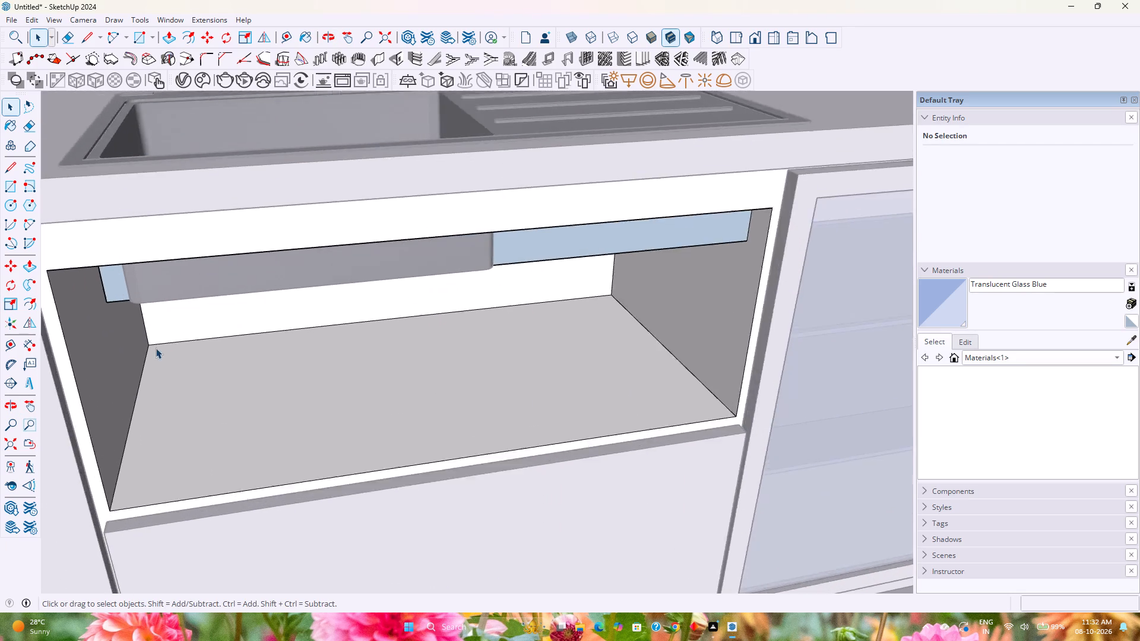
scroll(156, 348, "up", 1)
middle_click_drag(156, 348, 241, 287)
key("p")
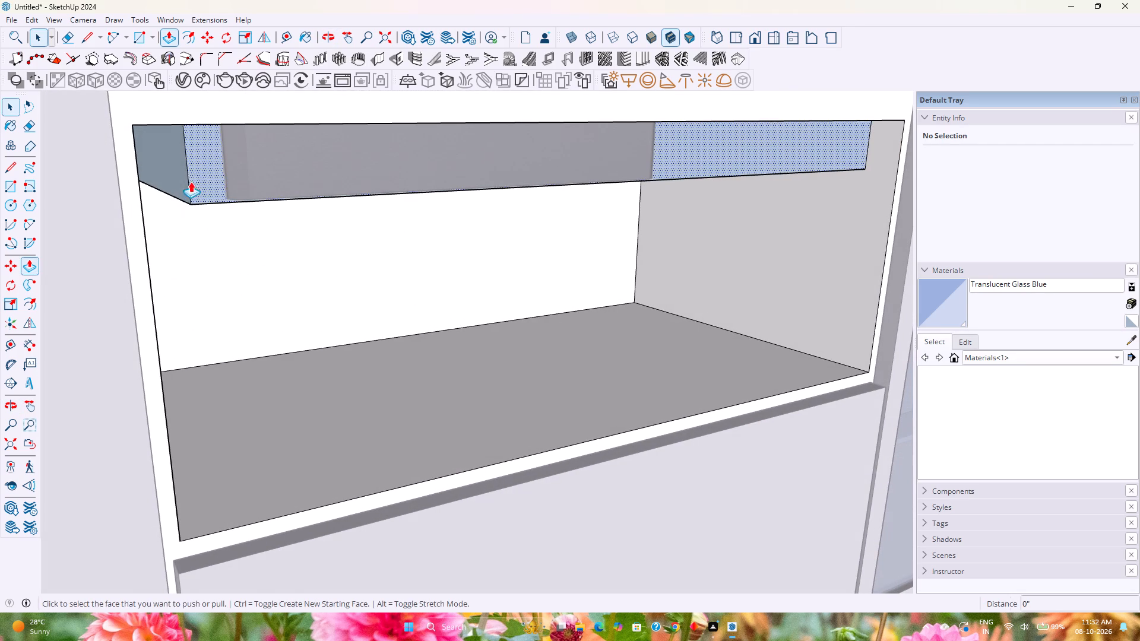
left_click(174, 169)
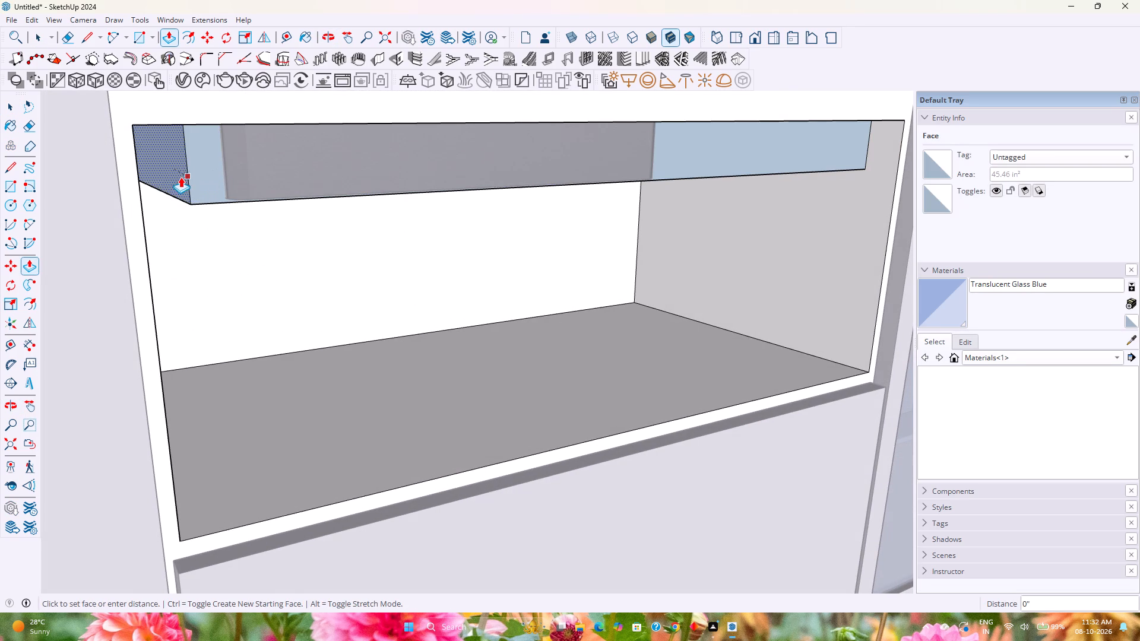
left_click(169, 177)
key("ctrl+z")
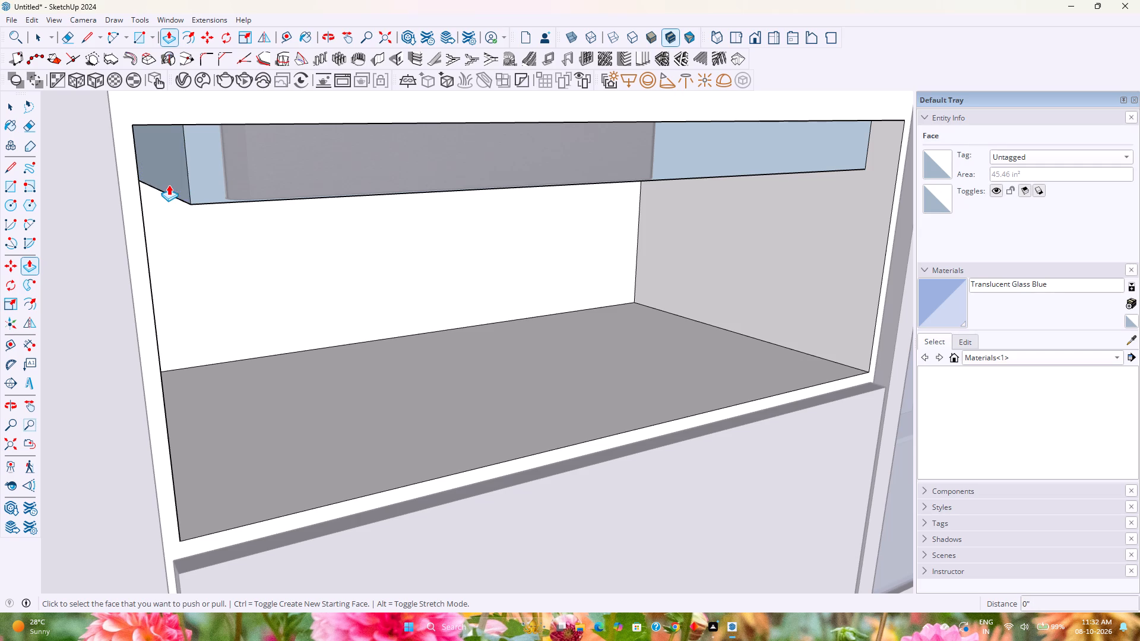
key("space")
Move the recess's bowl-side end face inward to the side of the sink bowl with the Move tool.
scroll(180, 204, "down", 6)
middle_click_drag(254, 255, 141, 465)
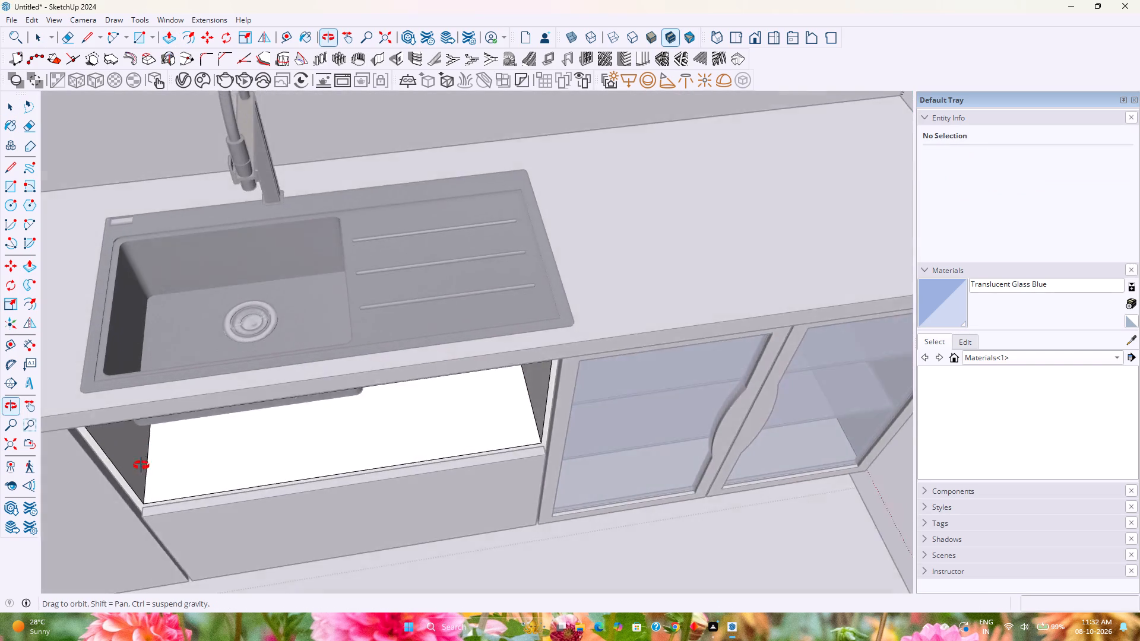
middle_click_drag(141, 465, 238, 266)
scroll(183, 220, "up", 7)
middle_click_drag(173, 222, 178, 173)
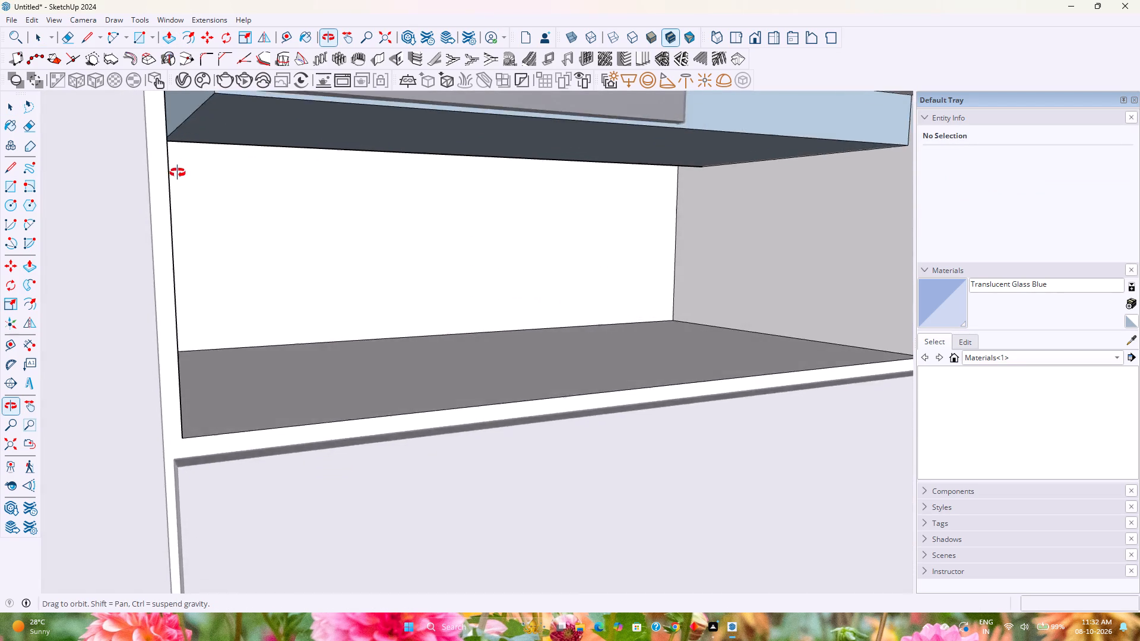
middle_click_drag(178, 173, 197, 217)
middle_click_drag(214, 224, 225, 348, "shift")
middle_click_drag(225, 359, 216, 296)
scroll(216, 293, "up", 1)
double_click(261, 320)
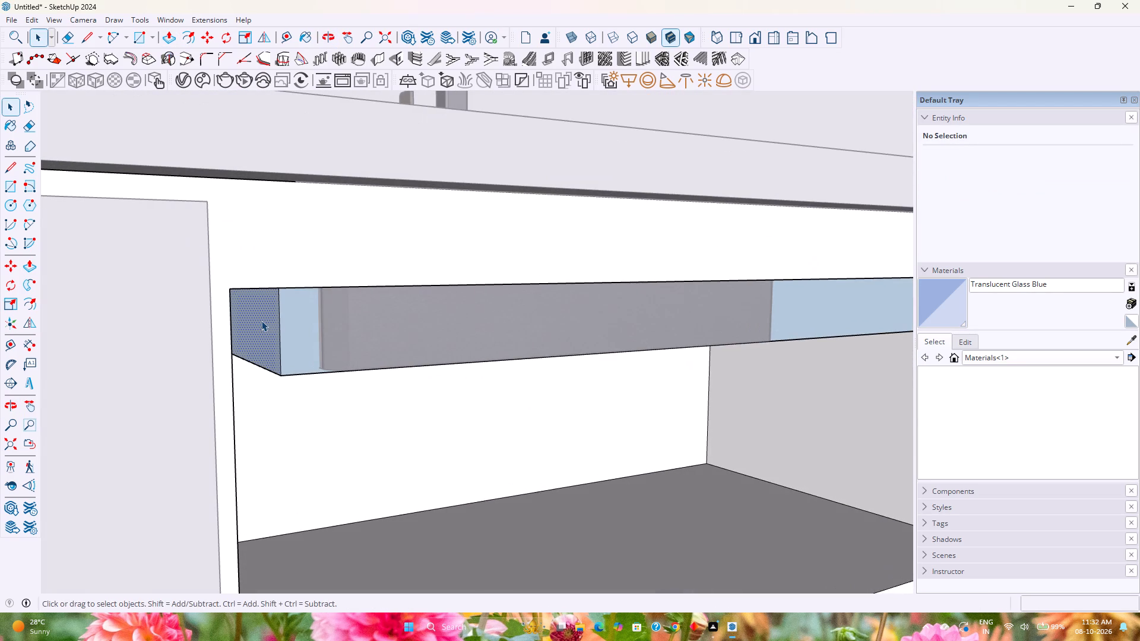
key("m")
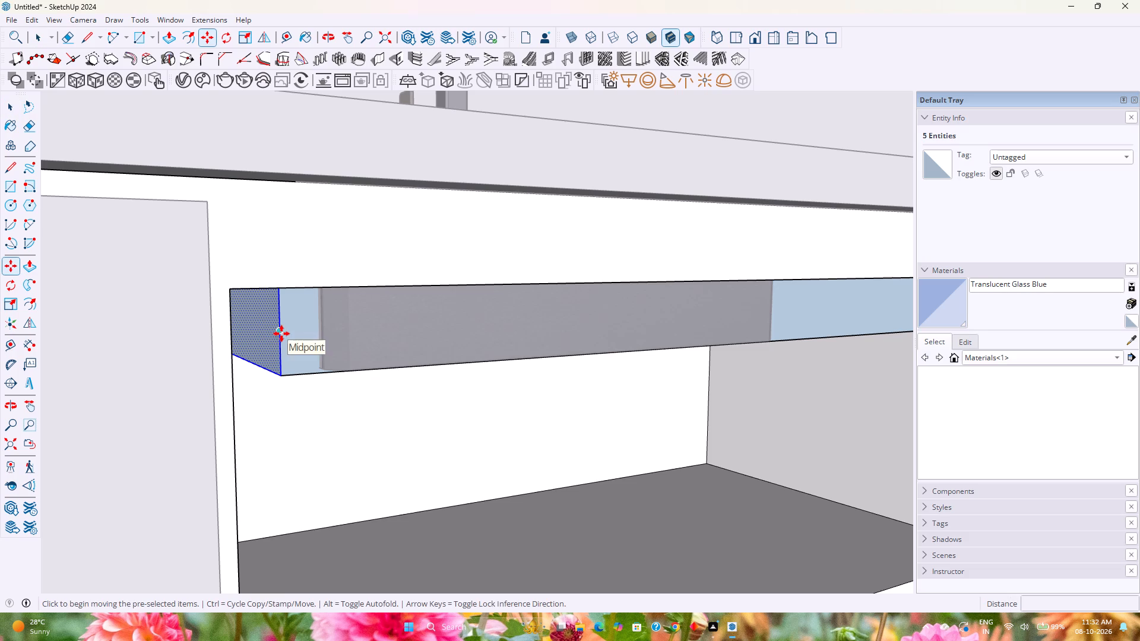
left_click(281, 334)
middle_click_drag(294, 330, 220, 297)
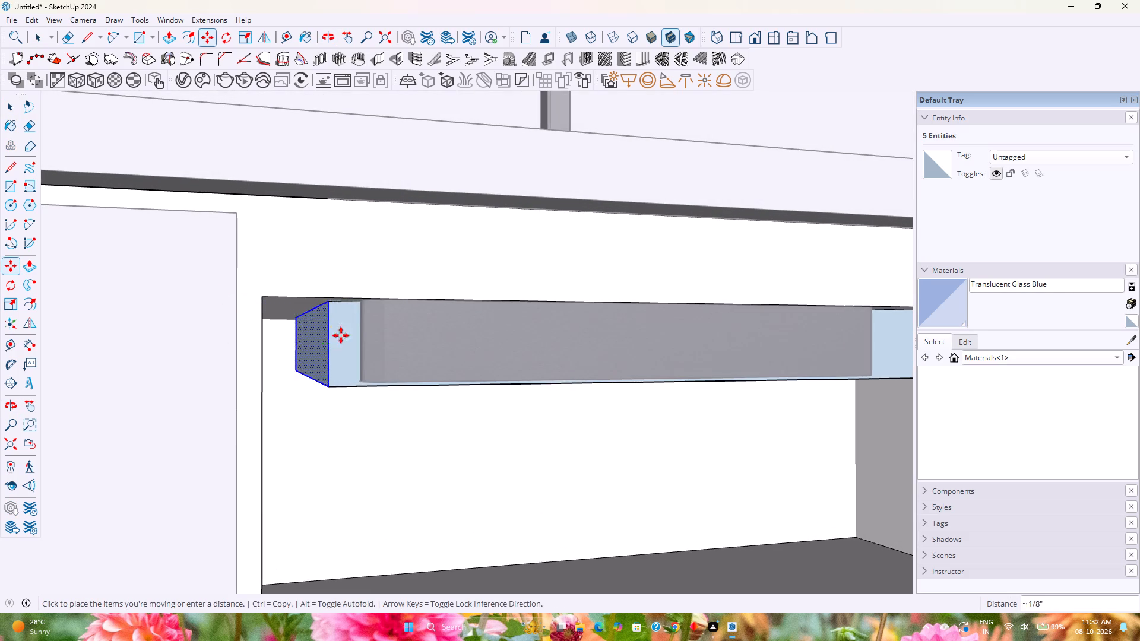
left_click(354, 341)
Inspect the sink recess inside the carcass from below, including its end corner on the drainboard side.
scroll(372, 404, "down", 4)
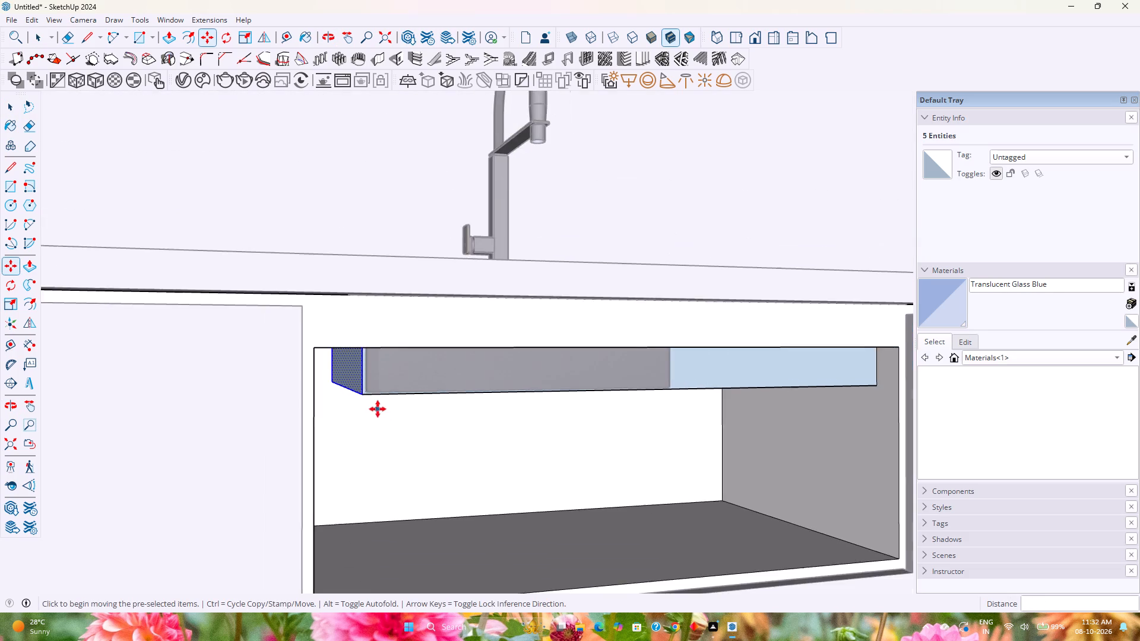
middle_click_drag(378, 409, 127, 396, "shift")
middle_click_drag(386, 429, 298, 346)
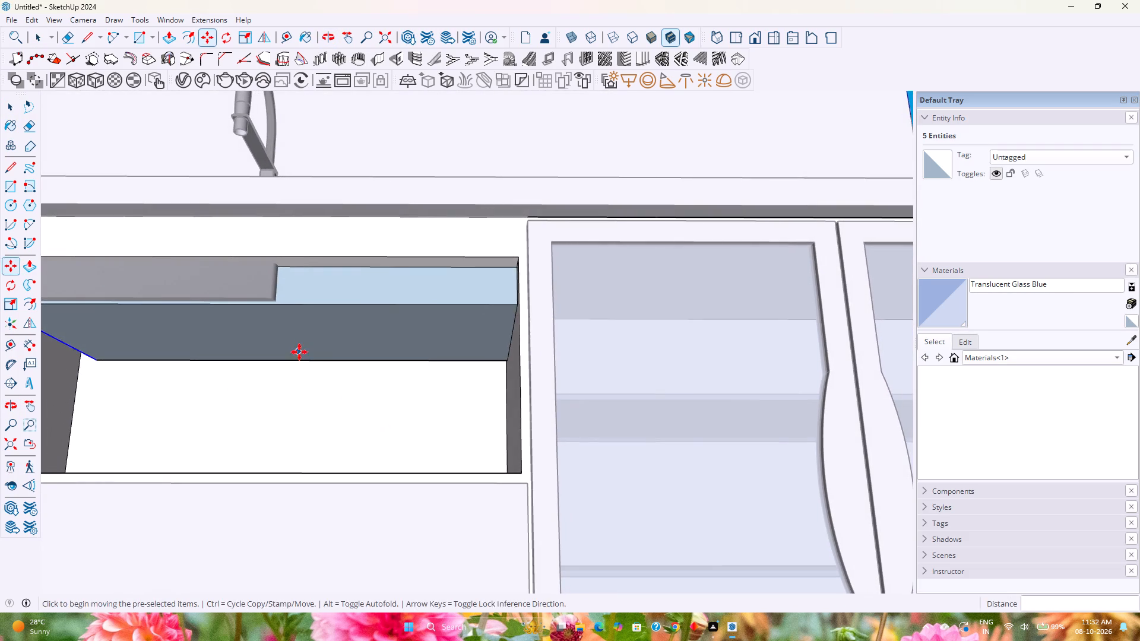
key("space")
scroll(465, 245, "up", 10)
scroll(583, 348, "down", 5)
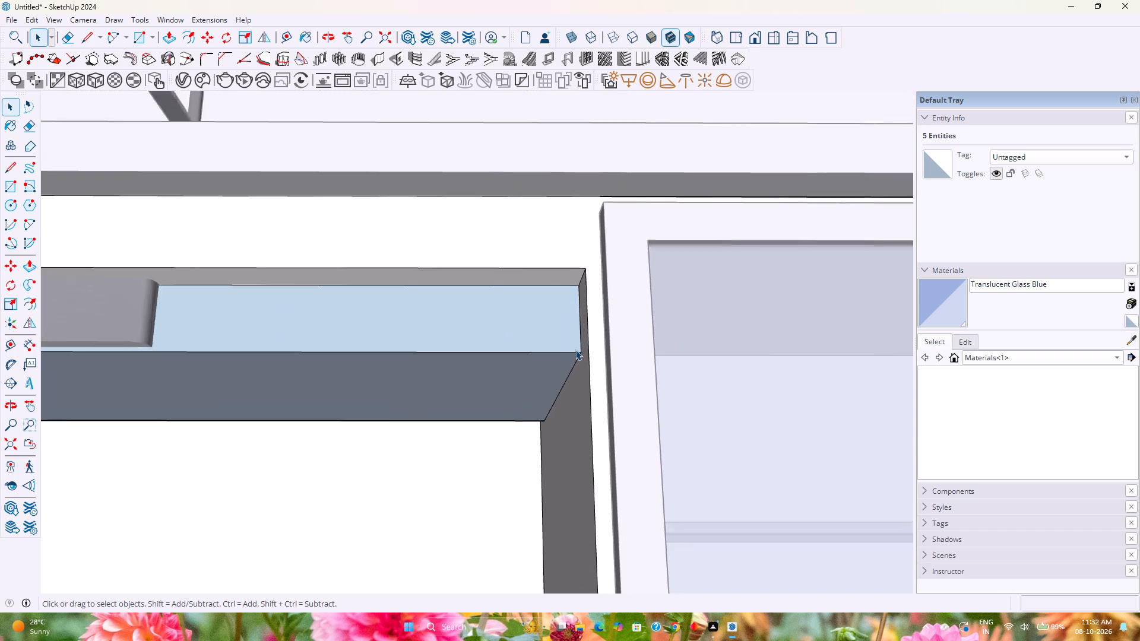
scroll(575, 350, "down", 8)
middle_click_drag(469, 350, 454, 417)
scroll(457, 405, "down", 9)
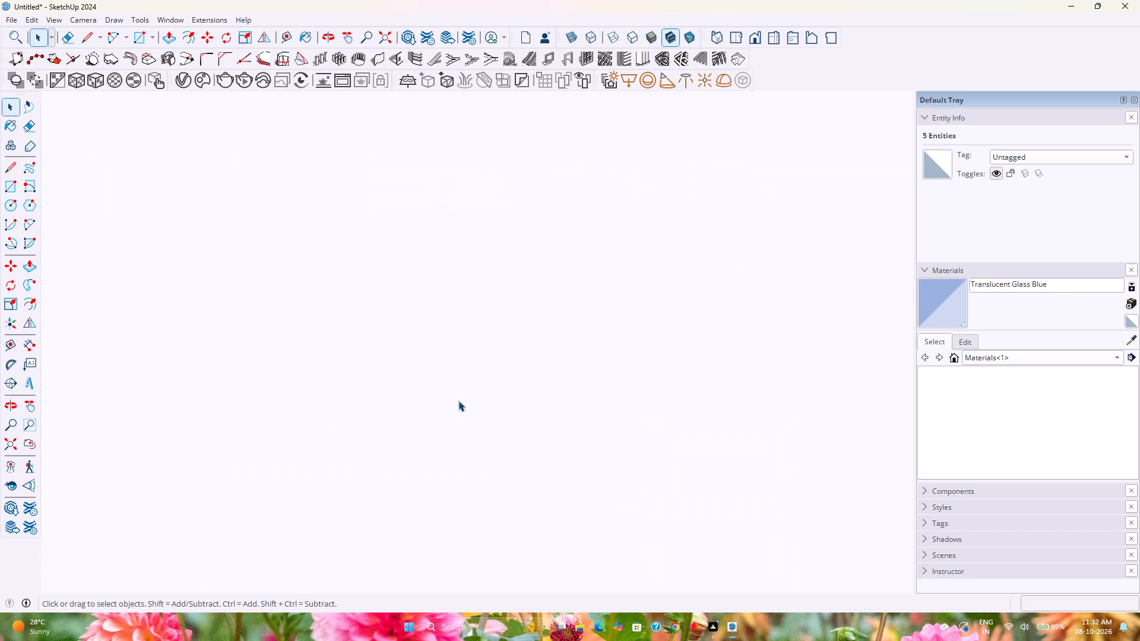
Close the carcass group being edited and unhide the upper drawer front beneath the sink.
left_click(3, 447)
middle_click_drag(454, 476, 262, 485)
left_click(451, 493)
scroll(417, 410, "up", 6)
middle_click_drag(424, 397, 376, 469, "shift")
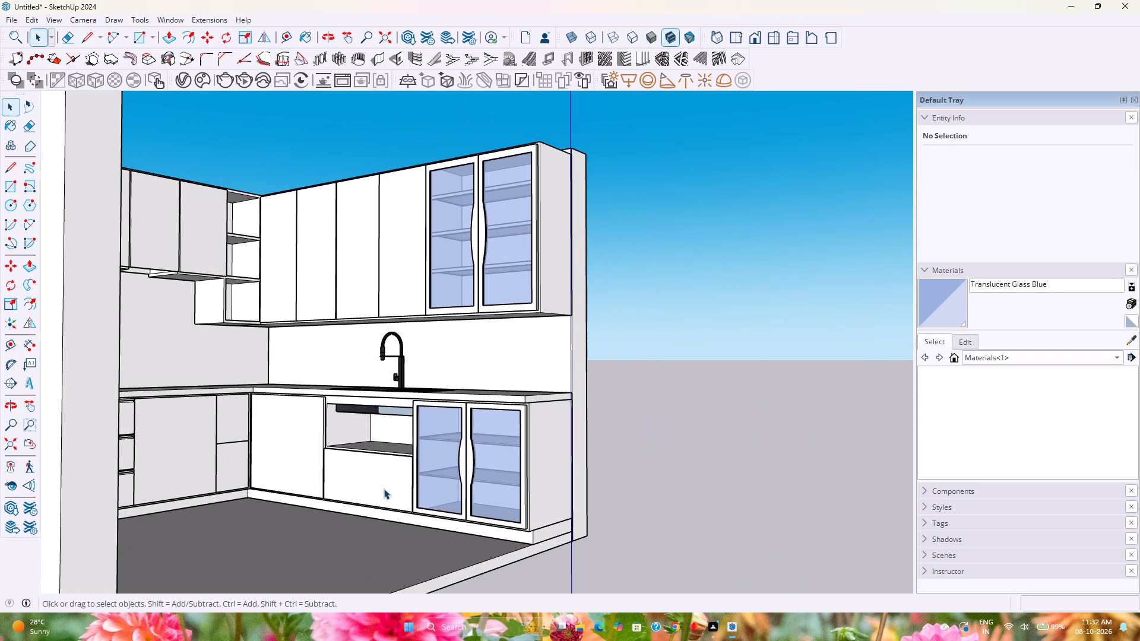
left_click(34, 15)
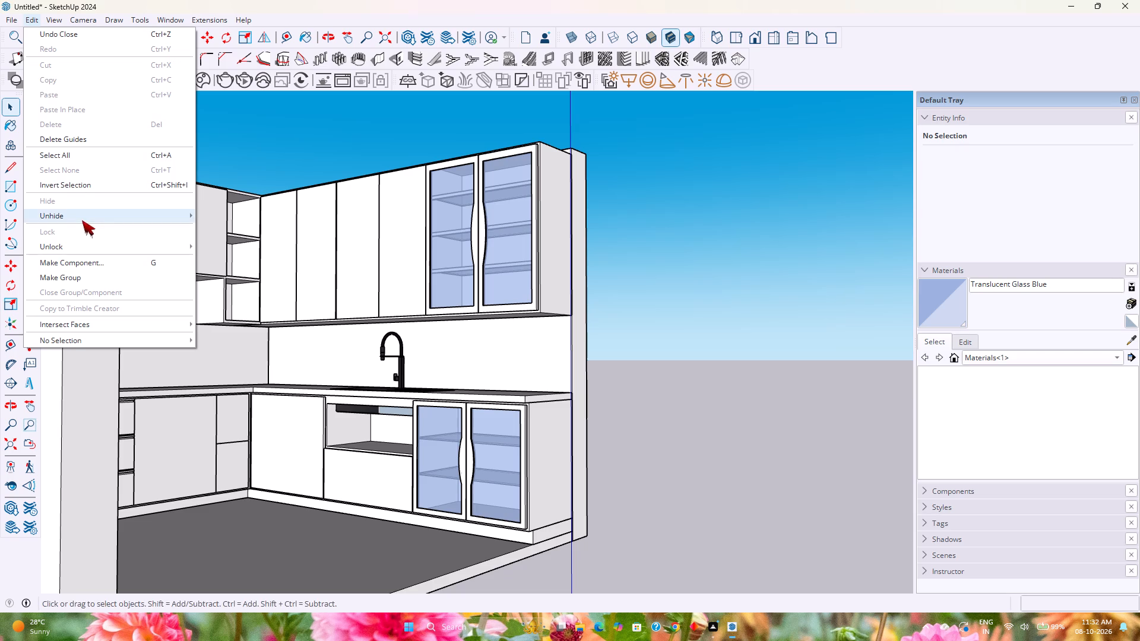
left_click(82, 220)
left_click(227, 246)
Examine the black drainboard sink, the countertop around it and the drawer fronts below from above and from the front.
scroll(451, 393, "up", 1)
middle_click_drag(435, 389, 441, 418)
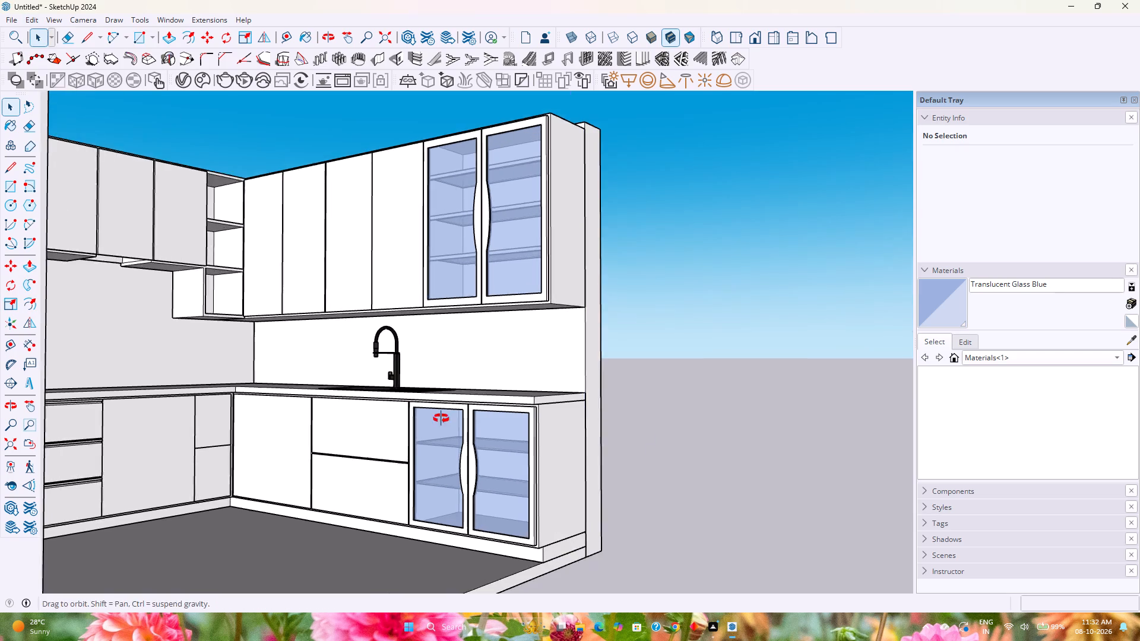
middle_click_drag(441, 418, 447, 531)
scroll(410, 445, "up", 6)
middle_click_drag(377, 377, 312, 446)
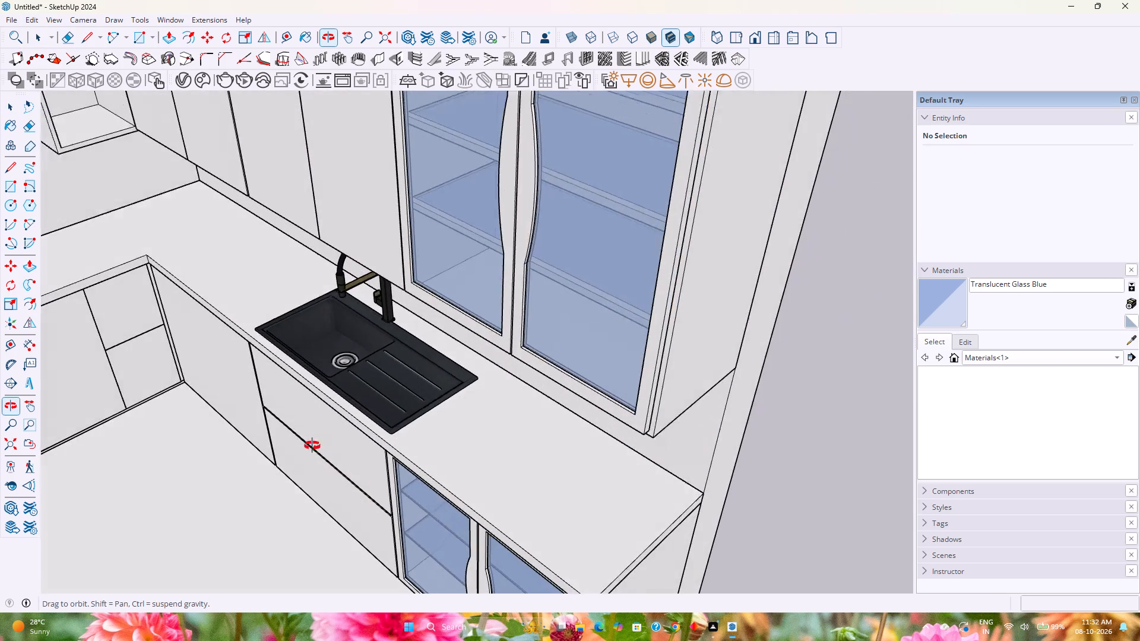
middle_click_drag(312, 446, 312, 444)
middle_click_drag(318, 403, 473, 434, "shift")
scroll(500, 440, "up", 1)
middle_click_drag(500, 440, 476, 361)
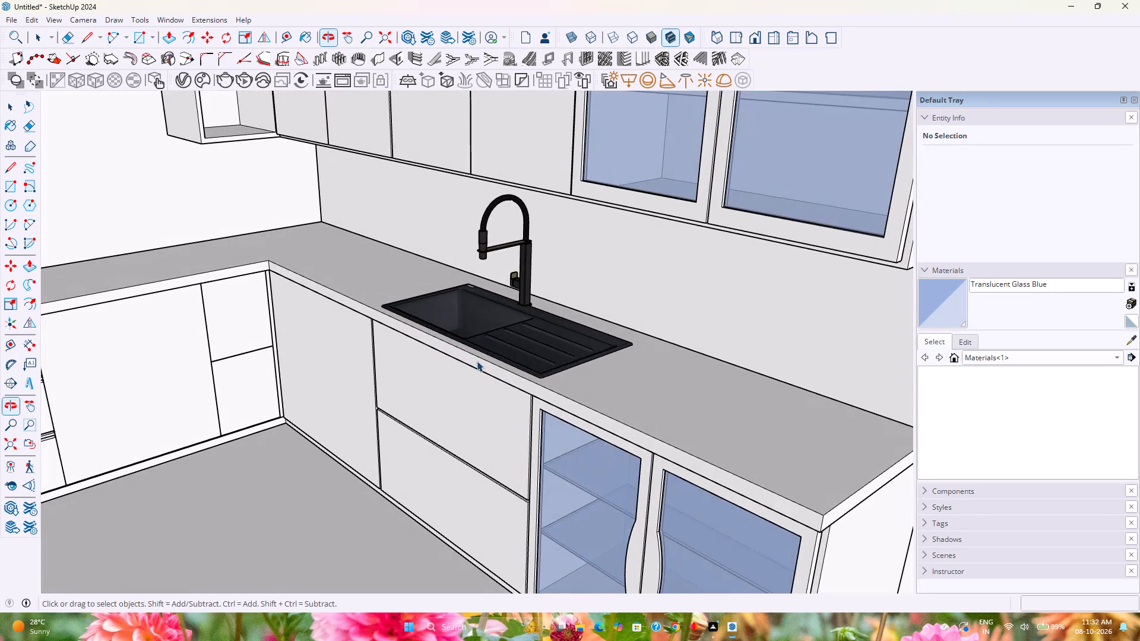
scroll(480, 361, "down", 1)
middle_click_drag(483, 364, 499, 324)
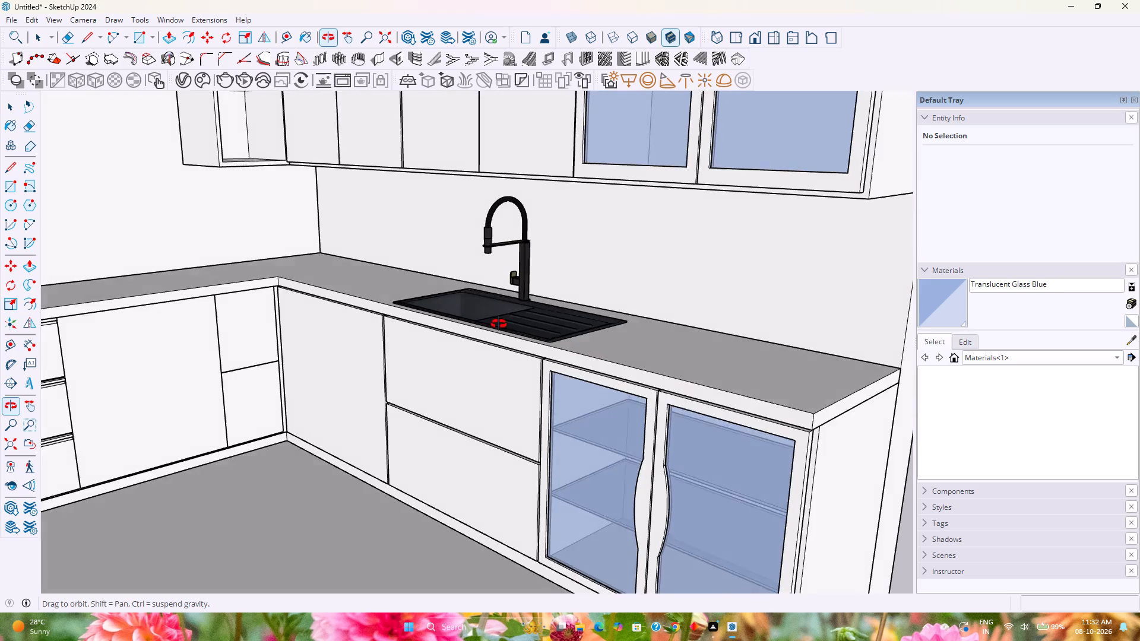
middle_click_drag(499, 324, 487, 293)
scroll(407, 339, "up", 1)
middle_click_drag(407, 338, 394, 284)
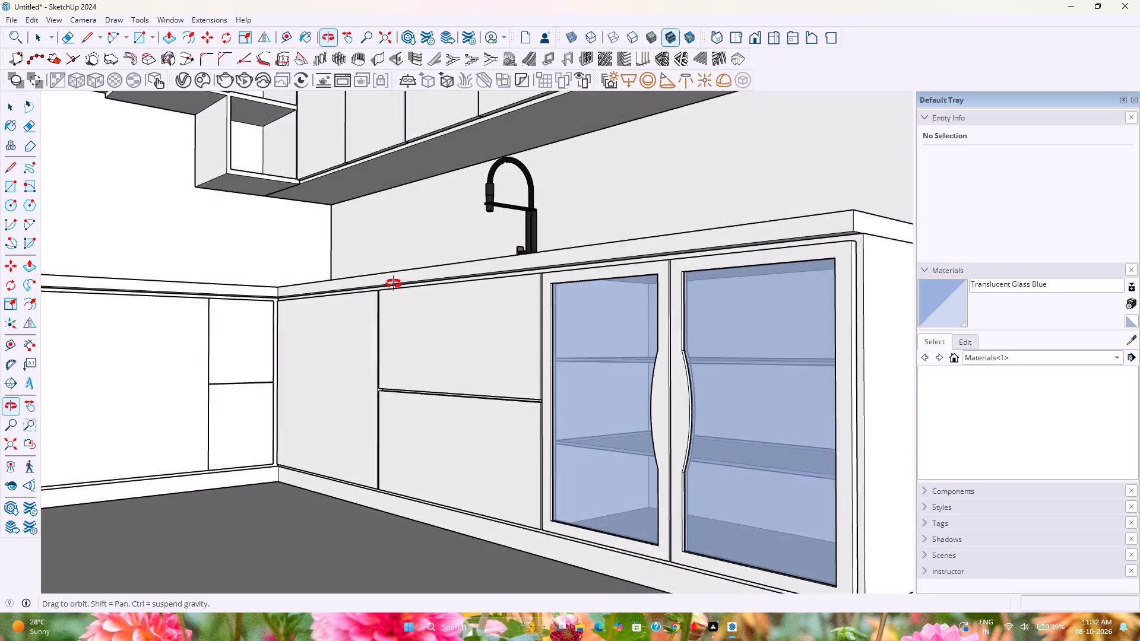
middle_click_drag(394, 284, 379, 280)
middle_click_drag(379, 283, 438, 510)
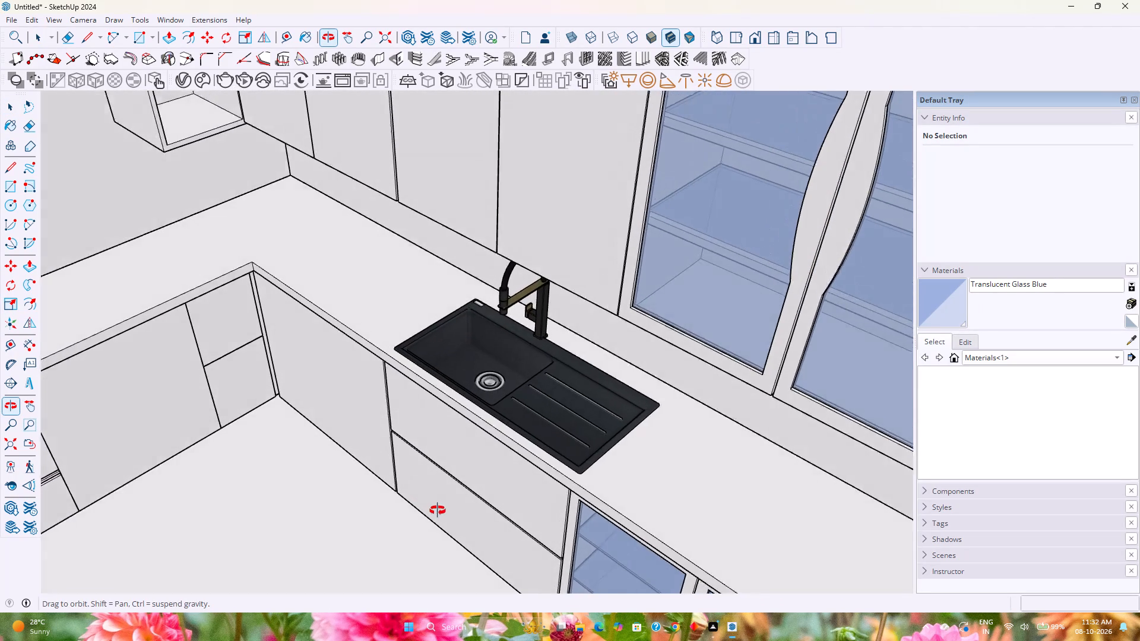
middle_click_drag(438, 510, 441, 497)
Review the whole kitchen layout from several angles, ending at the open shelves beside the tall side panel.
scroll(441, 497, "down", 3)
middle_click_drag(406, 414, 381, 297)
scroll(420, 322, "down", 3)
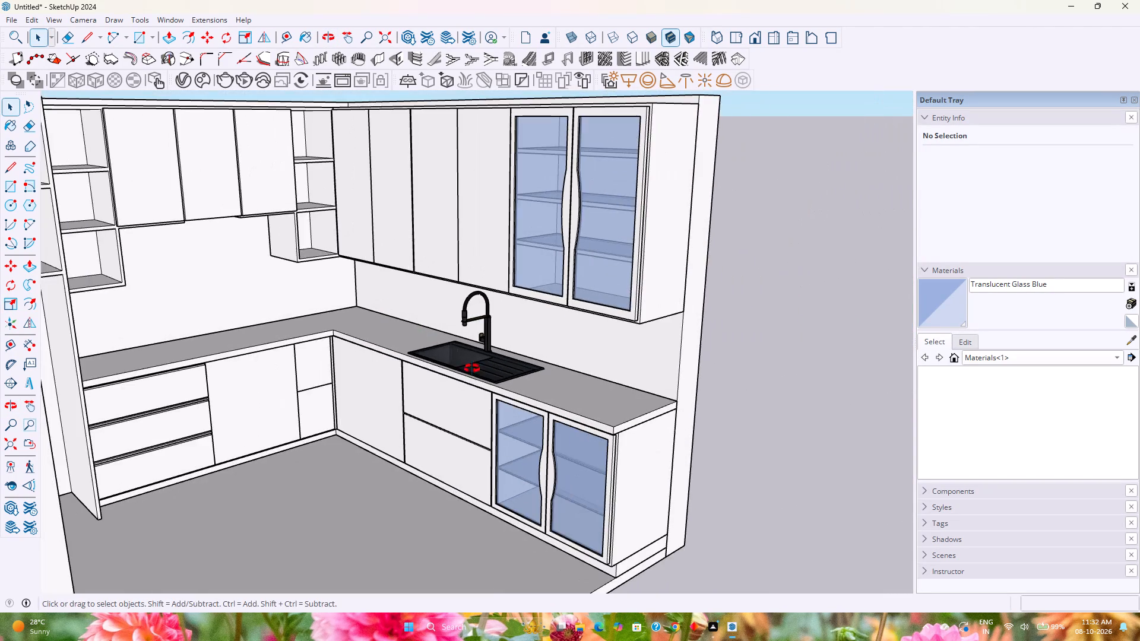
middle_click_drag(472, 369, 376, 301)
middle_click_drag(376, 303, 639, 355, "shift")
middle_click_drag(672, 362, 522, 357)
scroll(522, 357, "down", 3)
middle_click_drag(551, 362, 454, 289, "shift")
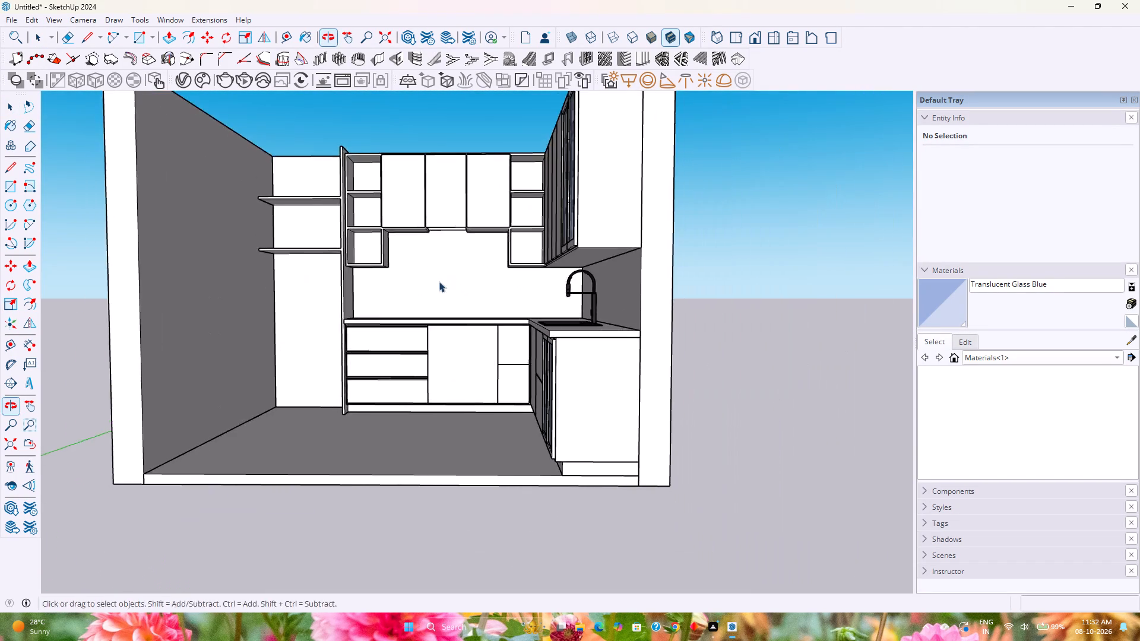
middle_click_drag(439, 281, 600, 346)
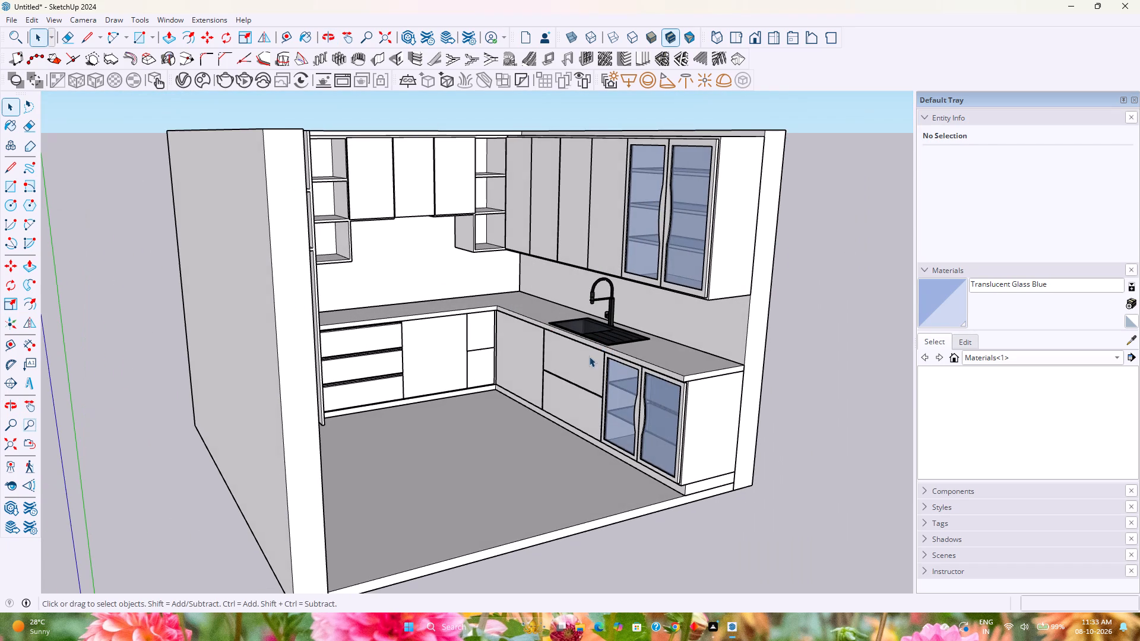
middle_click_drag(588, 358, 617, 424, "shift")
middle_click_drag(620, 420, 489, 337)
scroll(310, 288, "up", 1)
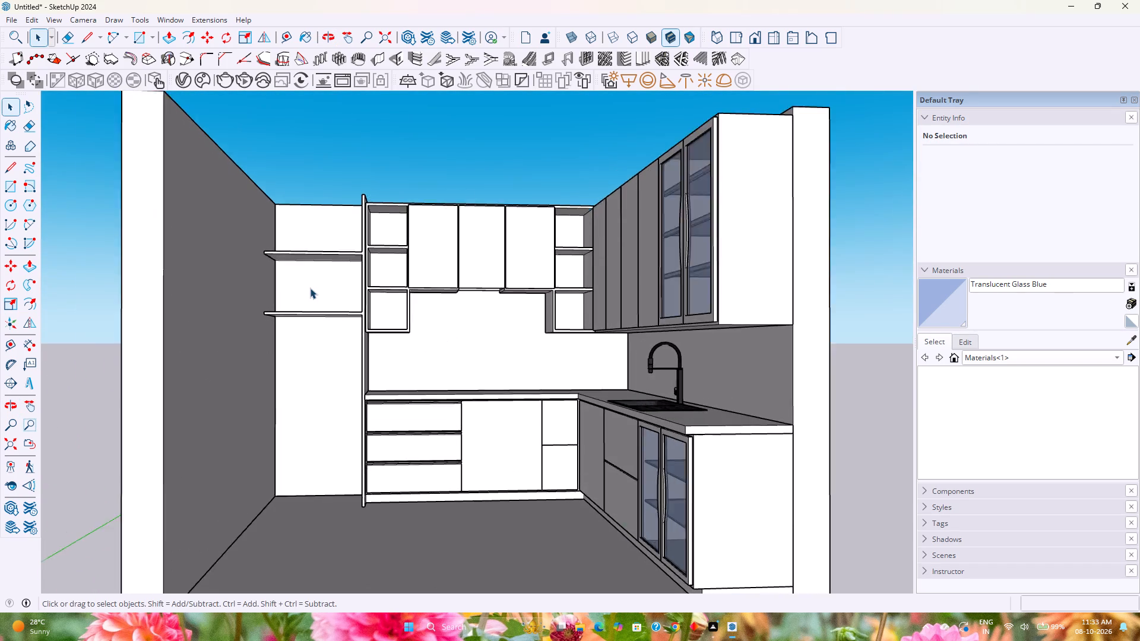
scroll(310, 288, "up", 3)
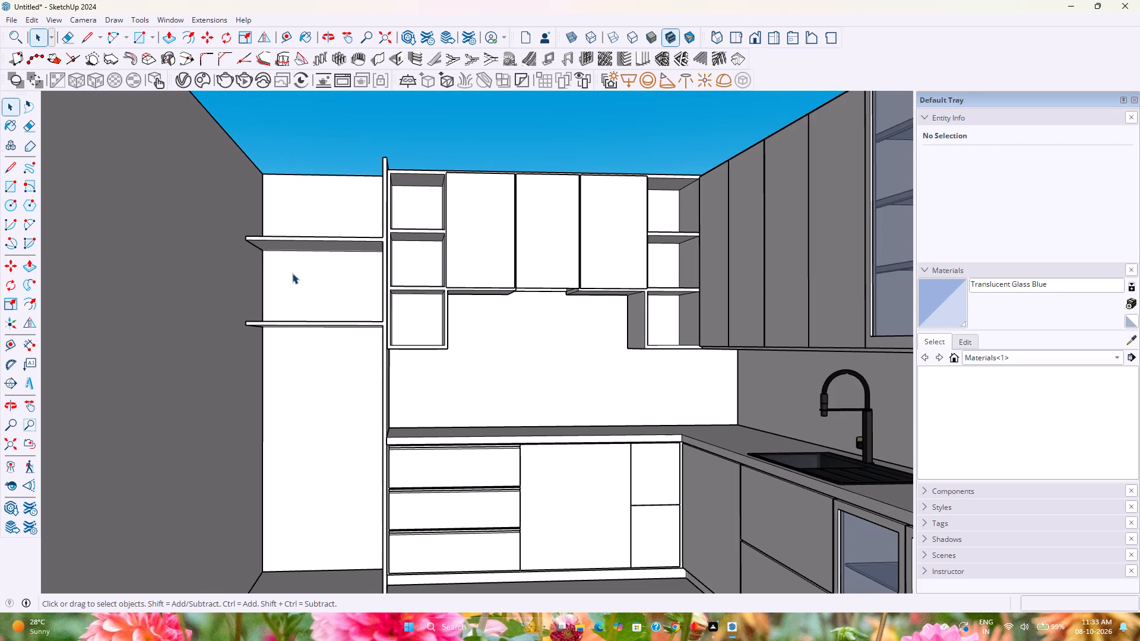
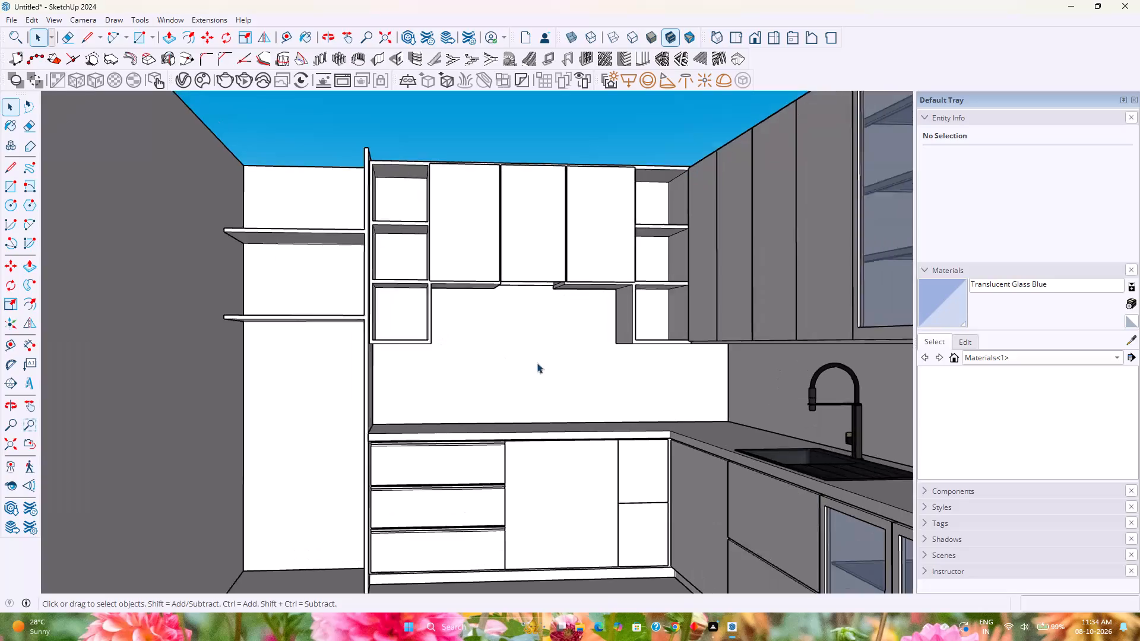
Search 3D Warehouse for "Kitchen chimney" models.
scroll(537, 363, "down", 3)
middle_click_drag(537, 363, 492, 391)
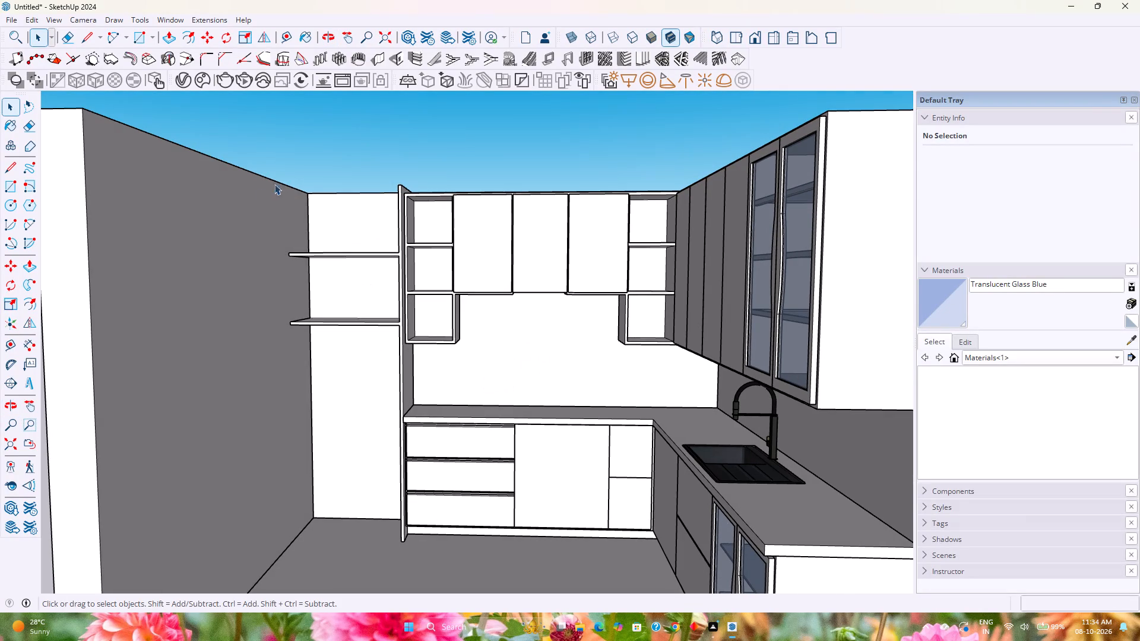
left_click(163, 18)
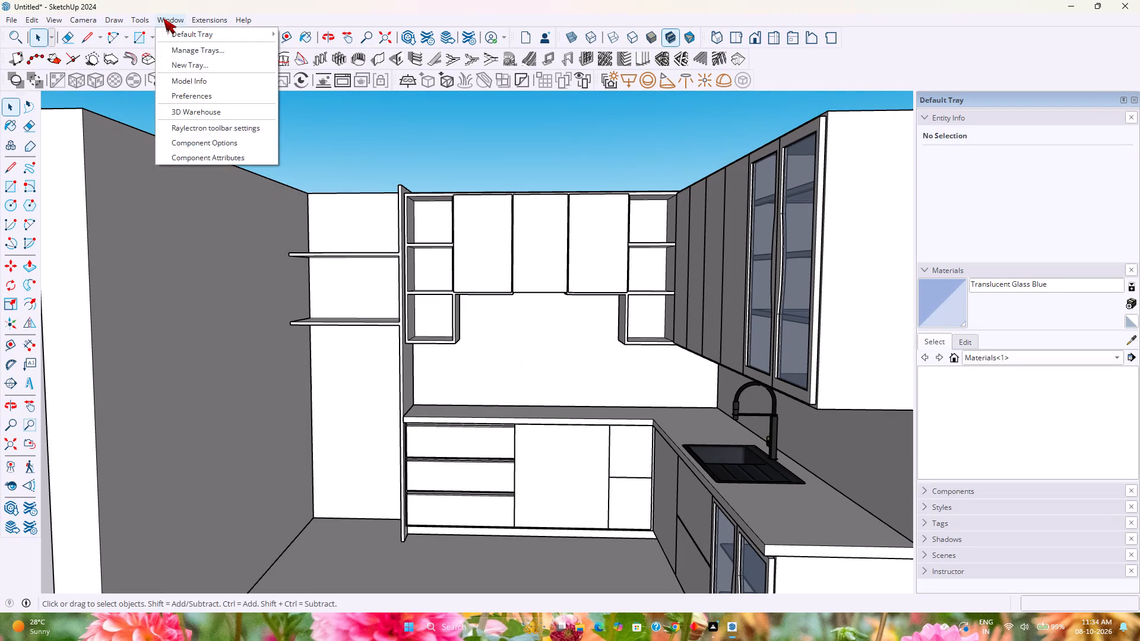
left_click(194, 114)
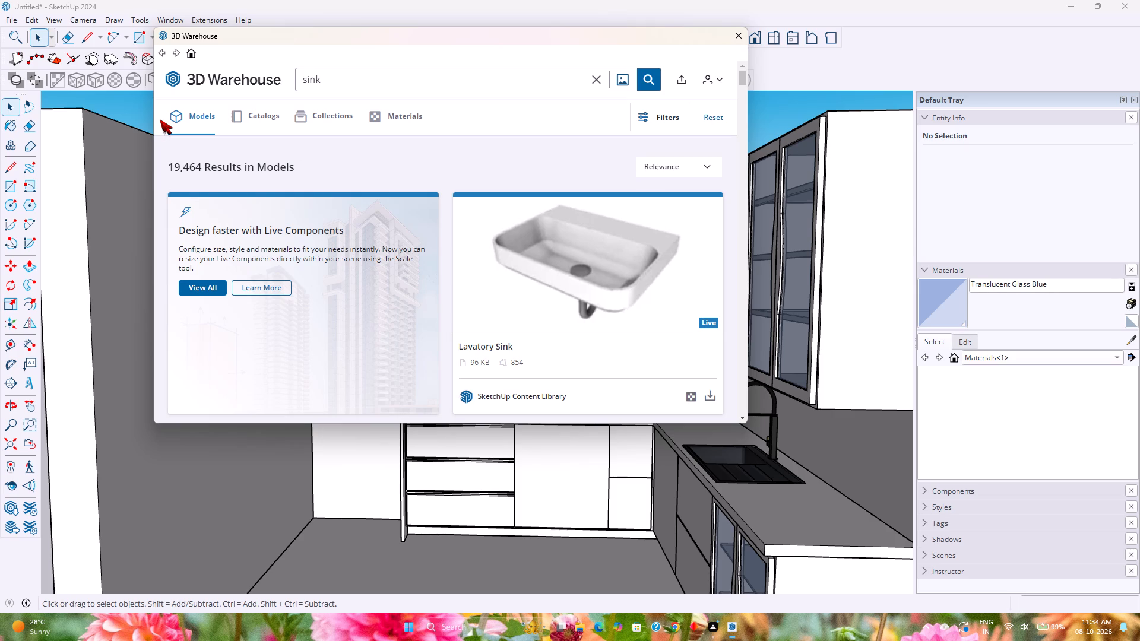
scroll(354, 326, "down", 3)
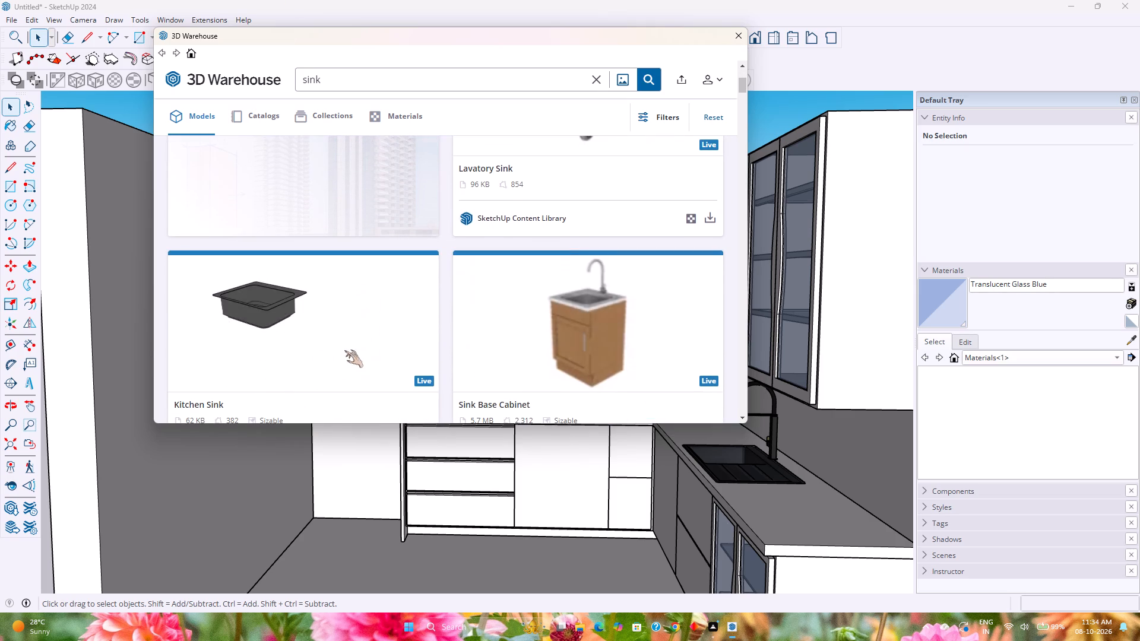
left_click(600, 79)
left_click(544, 78)
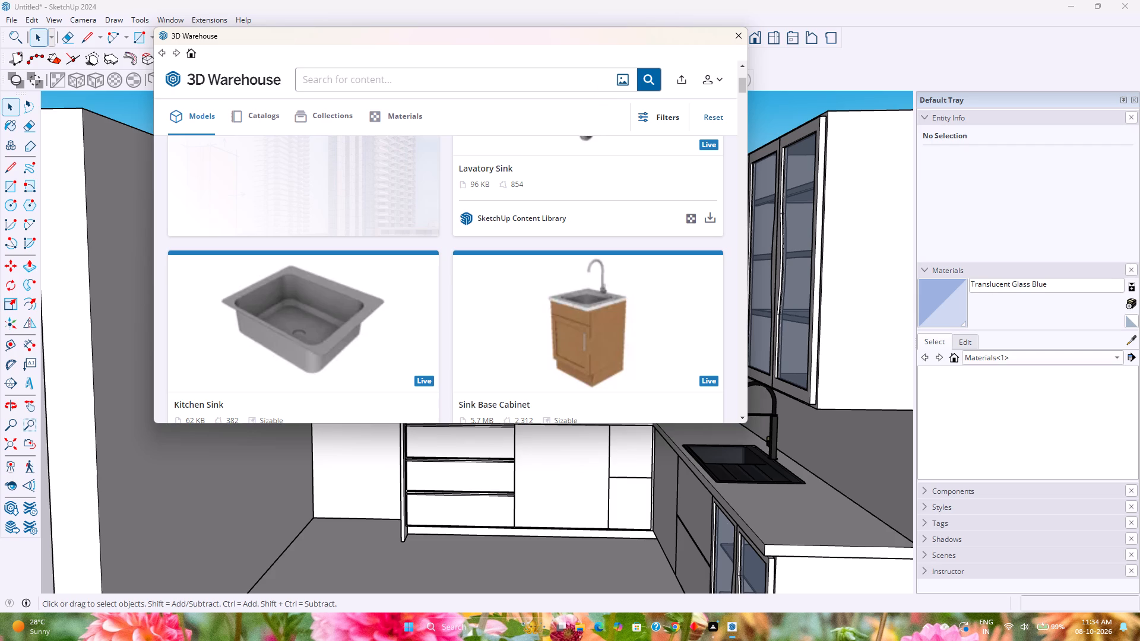
type("Kic")
key("BackSpace")
type("tchen chimne")
key("y")
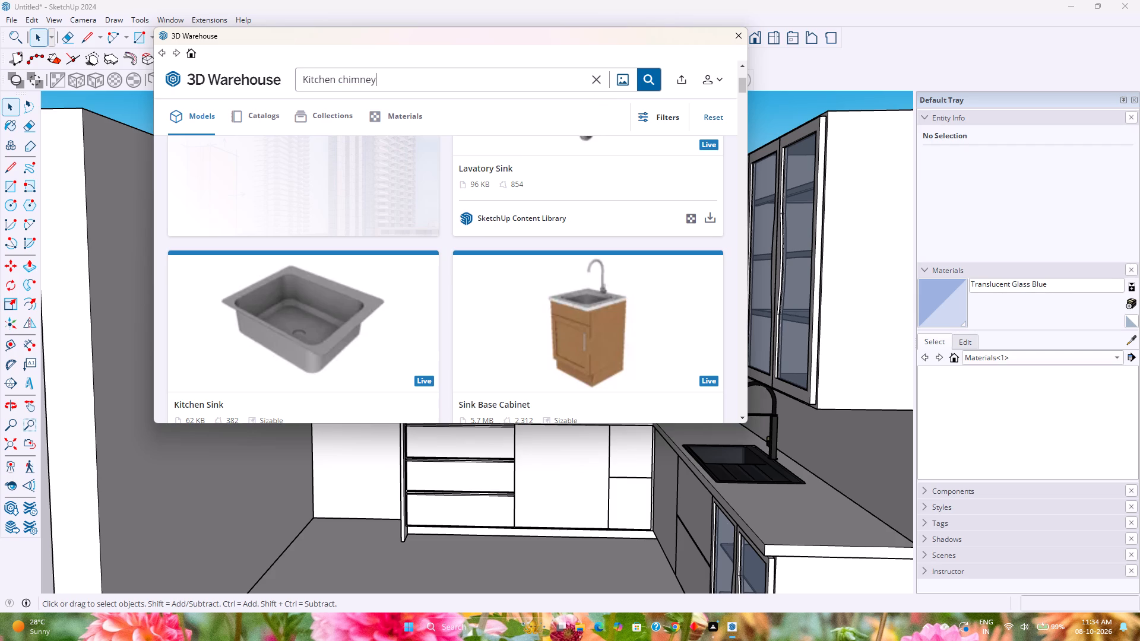
key("Return")
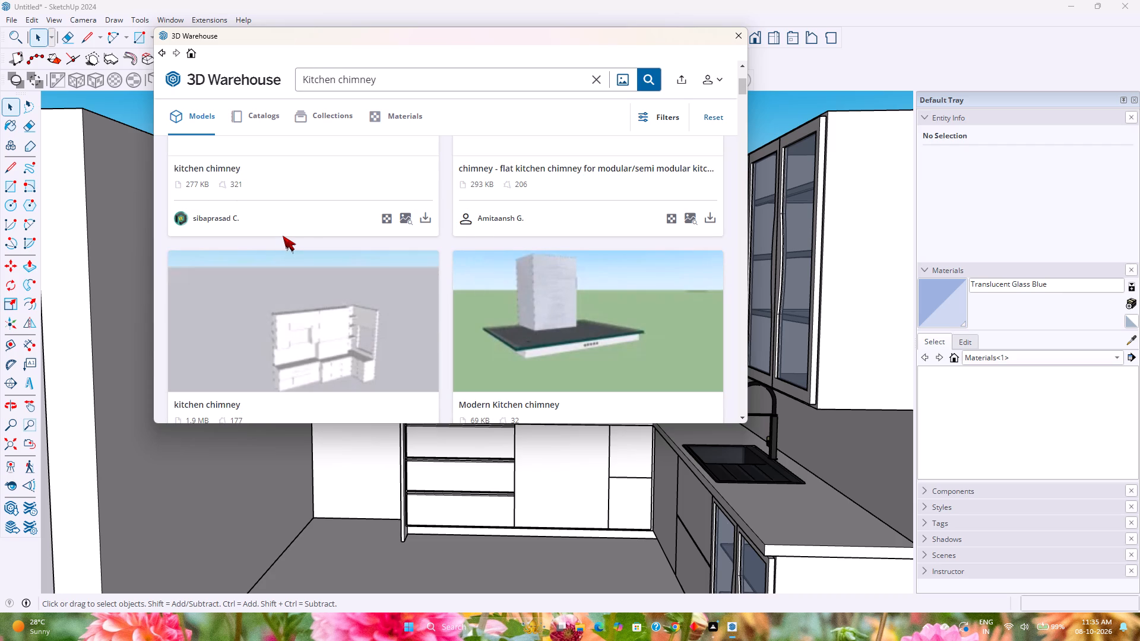
Browse the chimney models and load the Rangemaster Flat Hood 110cm directly into the kitchen model.
scroll(342, 287, "down", 7)
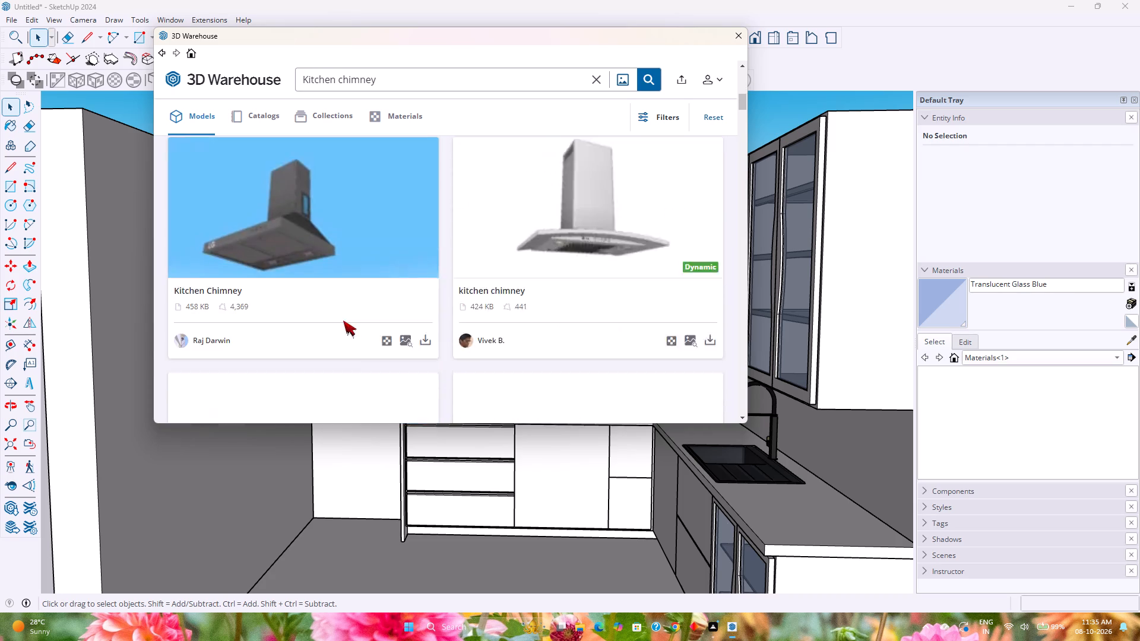
scroll(349, 319, "down", 8)
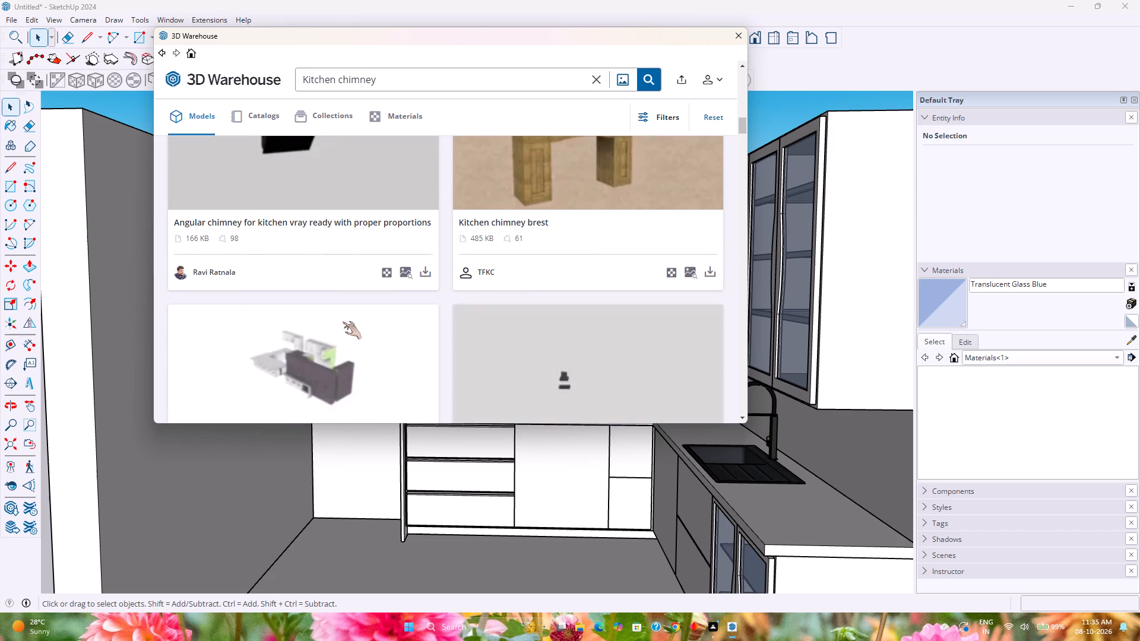
scroll(334, 326, "down", 9)
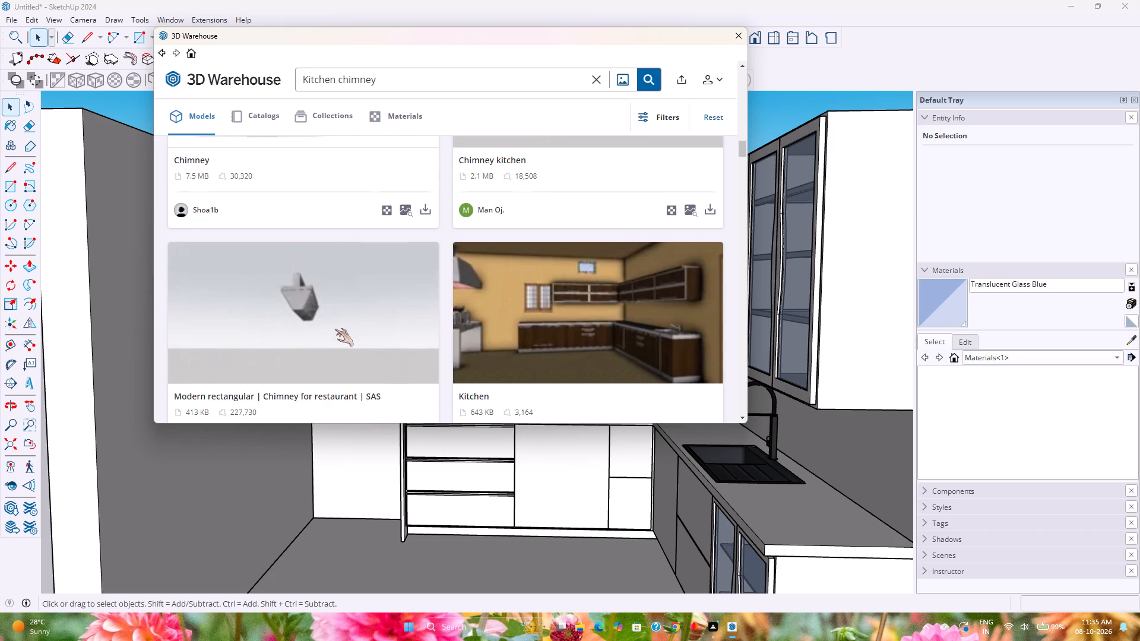
scroll(335, 330, "down", 9)
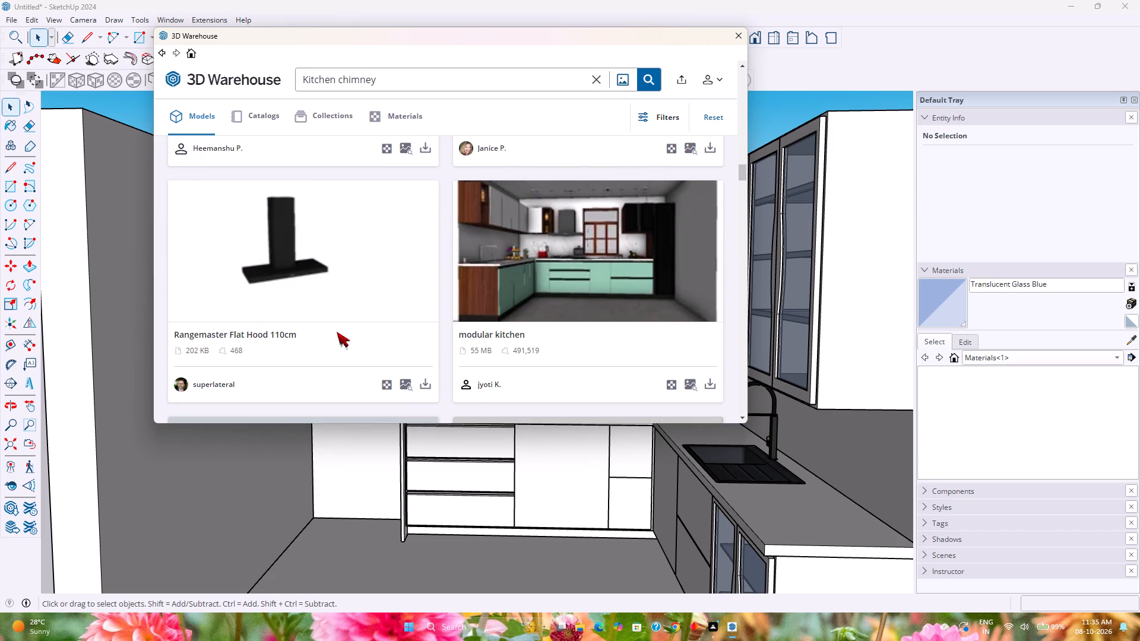
scroll(337, 332, "down", 1)
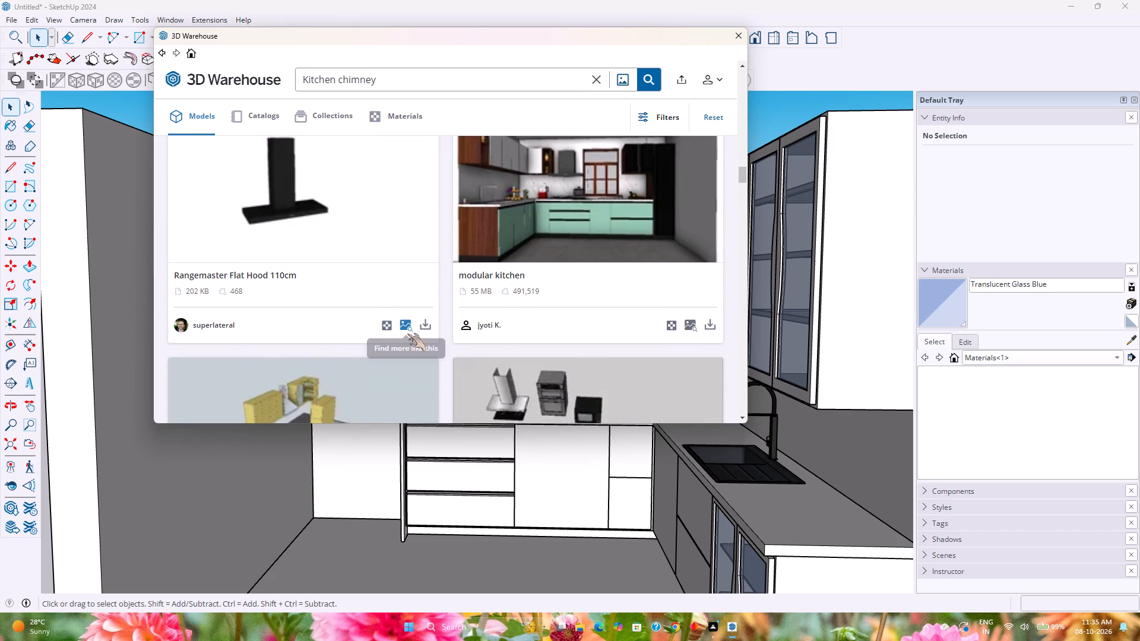
left_click(429, 328)
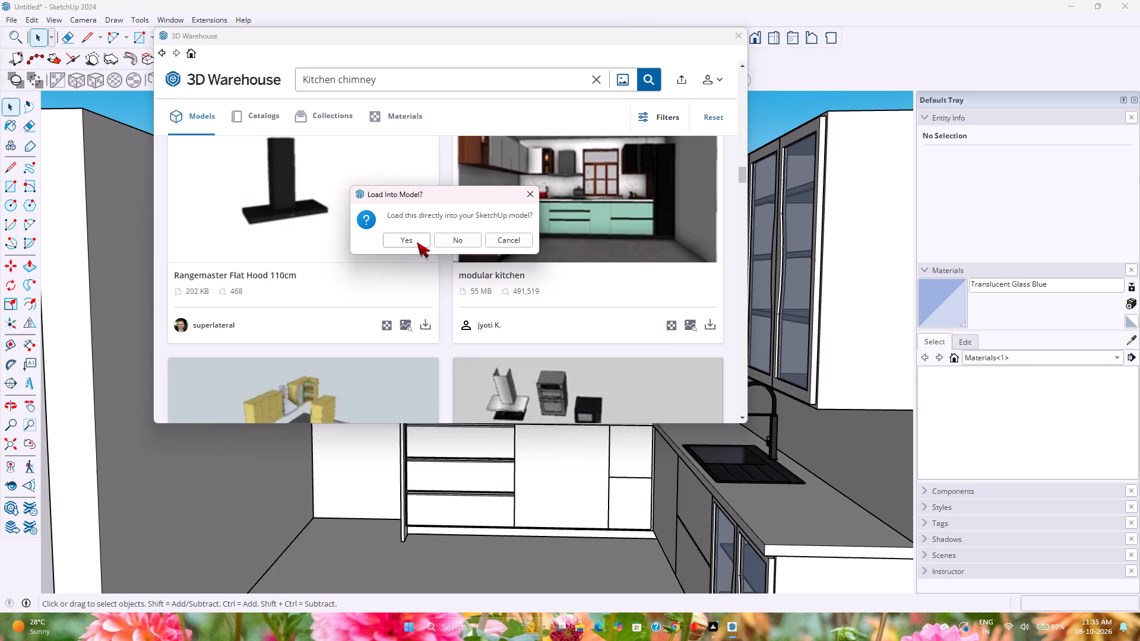
left_click(419, 240)
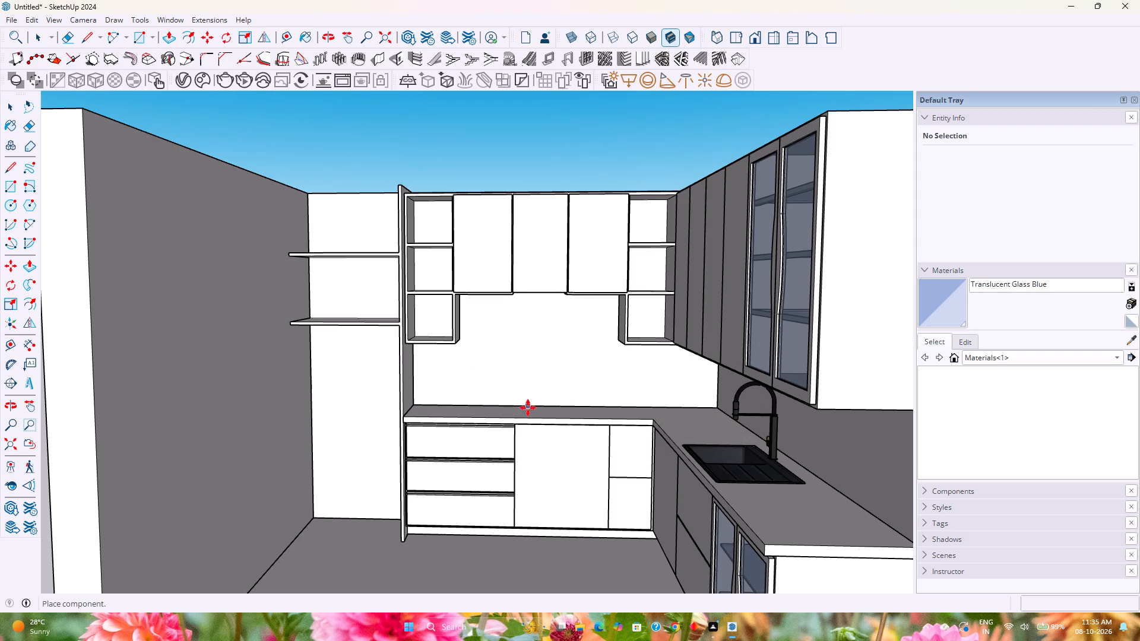
Place the hood beneath the wall cabinets and slide it along the red axis to about 6 inches clear of the open shelf box.
scroll(503, 407, "down", 3)
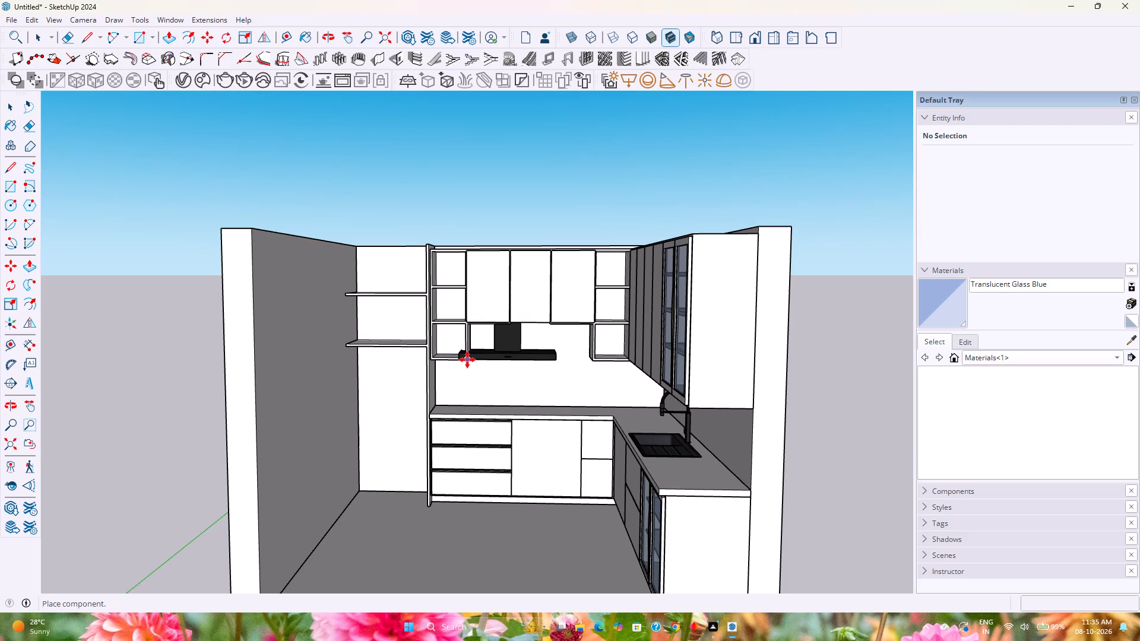
scroll(467, 360, "up", 11)
left_click(467, 360)
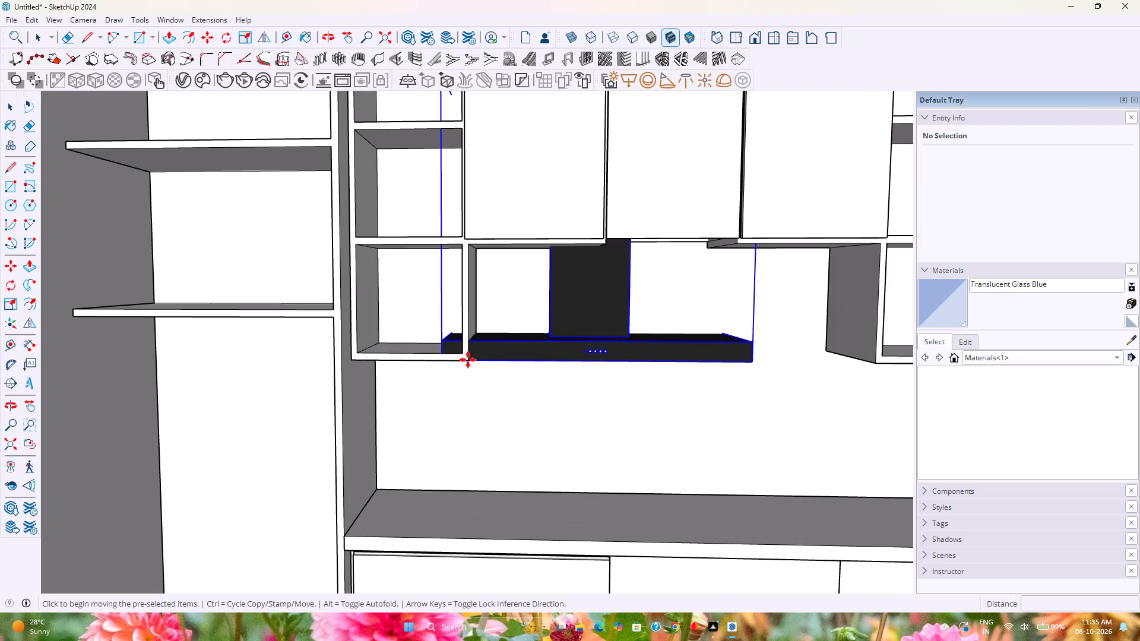
scroll(438, 347, "up", 5)
left_click(445, 372)
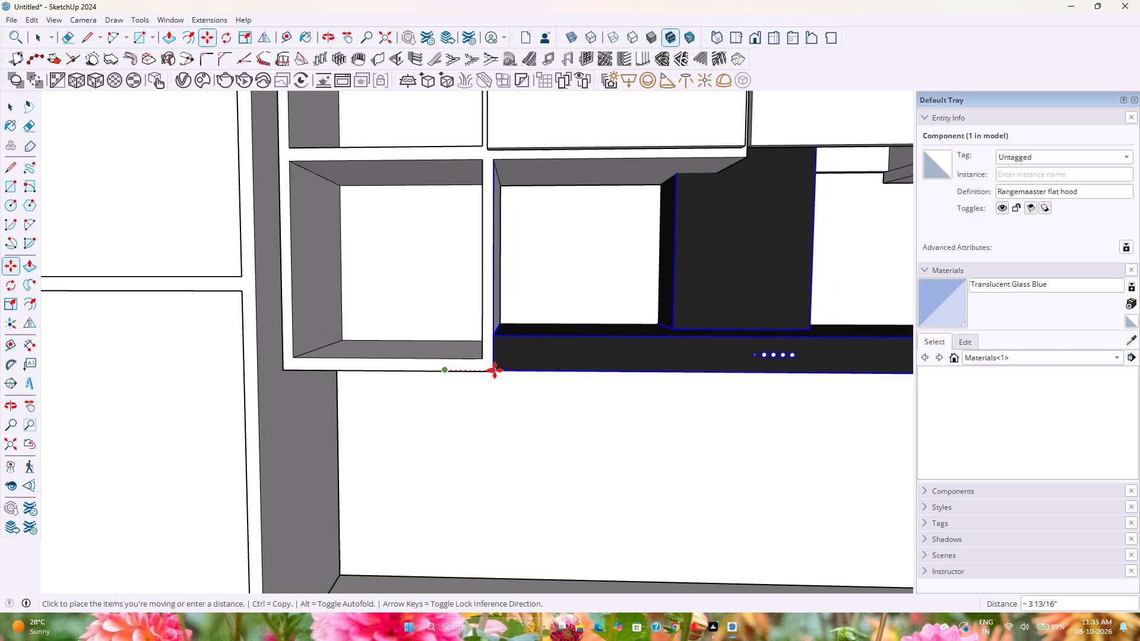
left_click(495, 370)
left_click(493, 373)
scroll(522, 378, "down", 3)
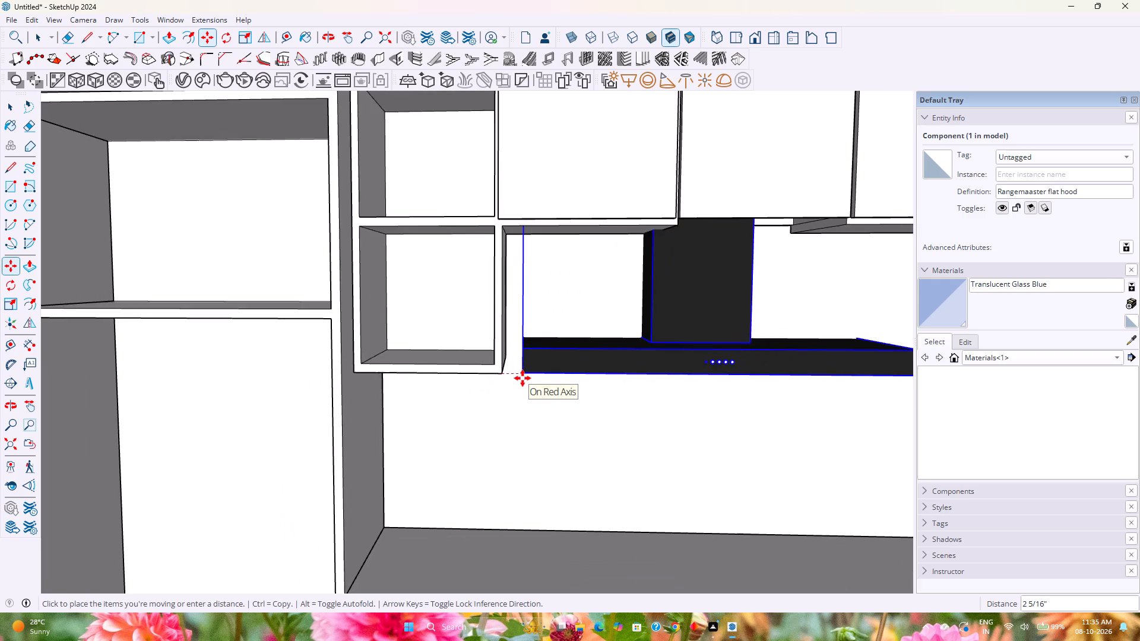
scroll(522, 378, "down", 1)
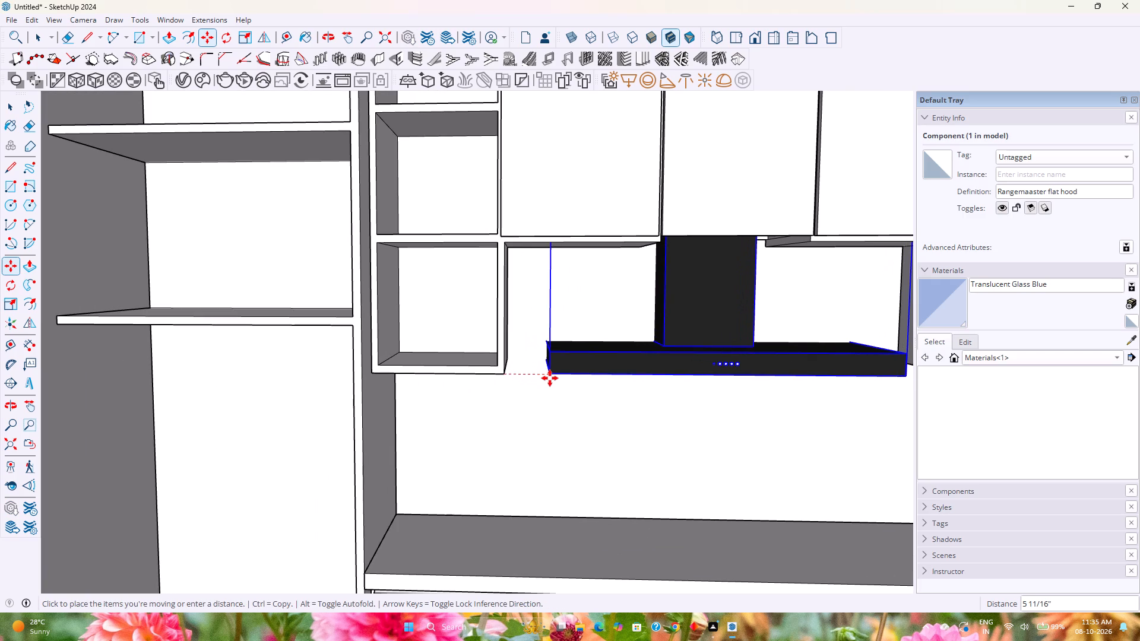
left_click(556, 378)
Examine the hood's position from below and from the front, relative to the back wall and the wall cabinets.
middle_click_drag(609, 394, 556, 371)
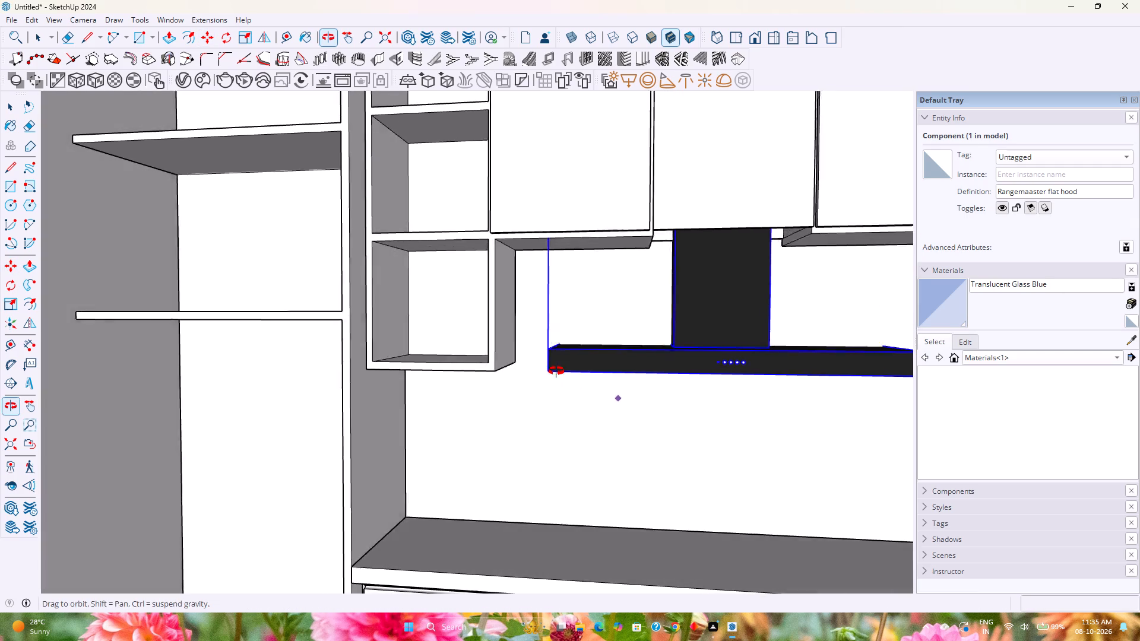
middle_click_drag(556, 371, 533, 344)
scroll(533, 344, "down", 2)
middle_click_drag(646, 386, 471, 384)
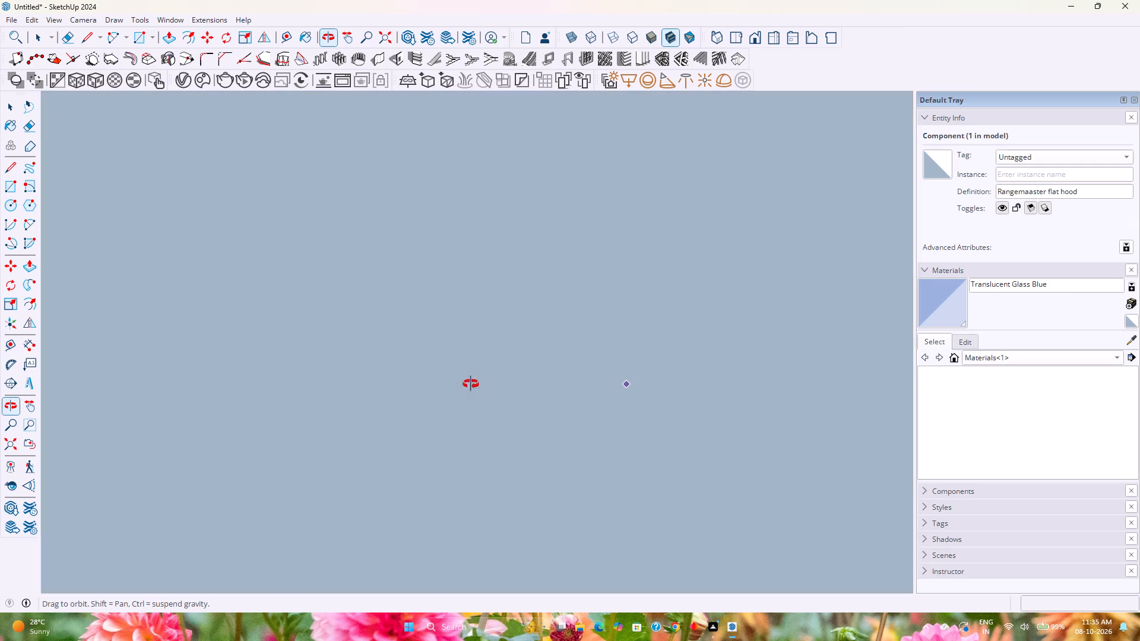
middle_click_drag(471, 384, 582, 373)
middle_click_drag(582, 373, 549, 339, "shift")
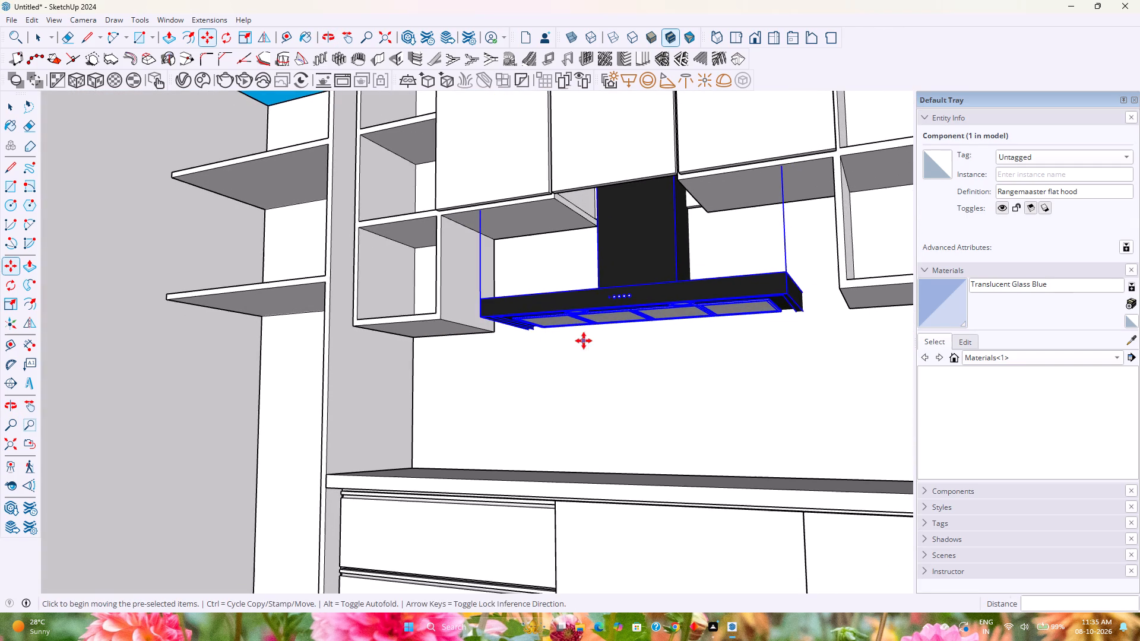
scroll(750, 319, "up", 1)
middle_click_drag(751, 319, 375, 351)
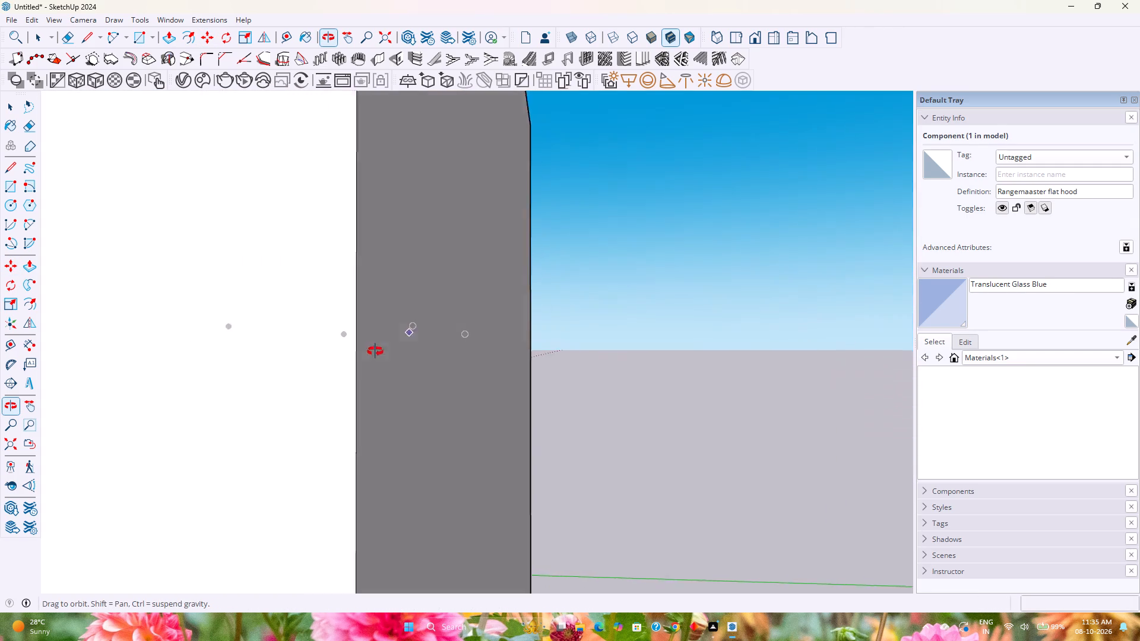
middle_click_drag(375, 351, 769, 361)
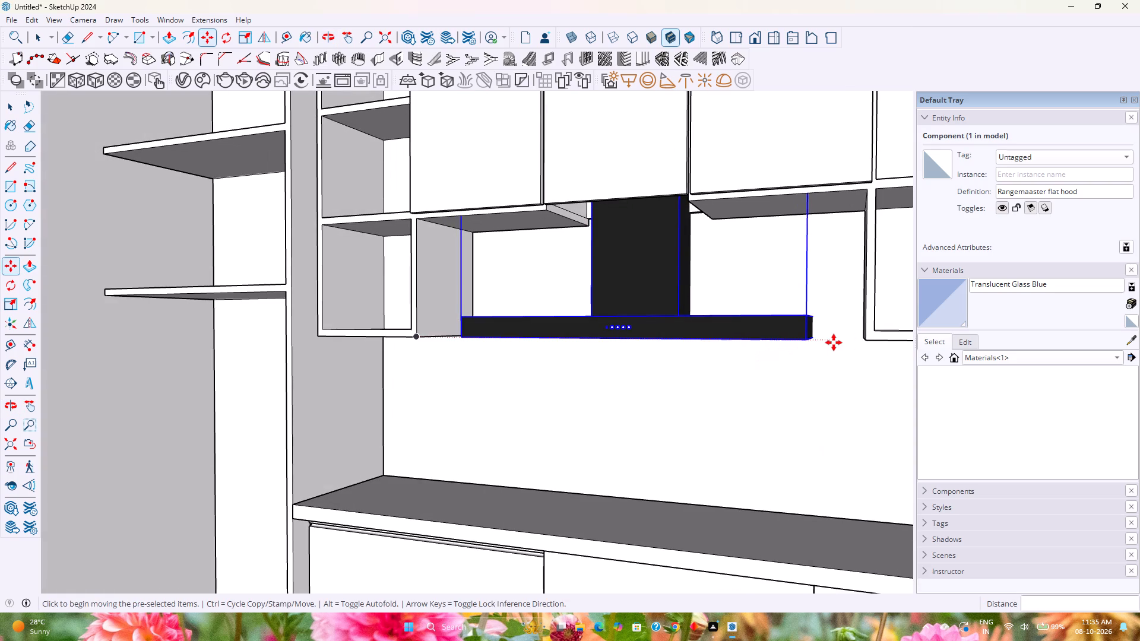
Move the hood along the green axis to align its back with the rear lower corner of the open shelf unit.
left_click(818, 337)
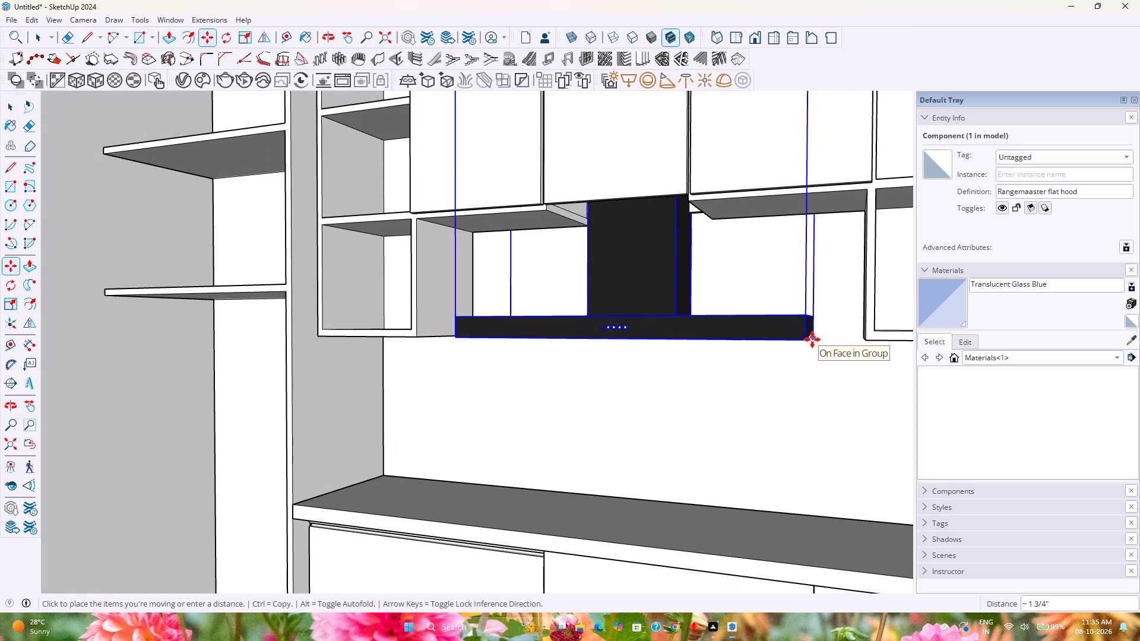
key("Left")
key("Right")
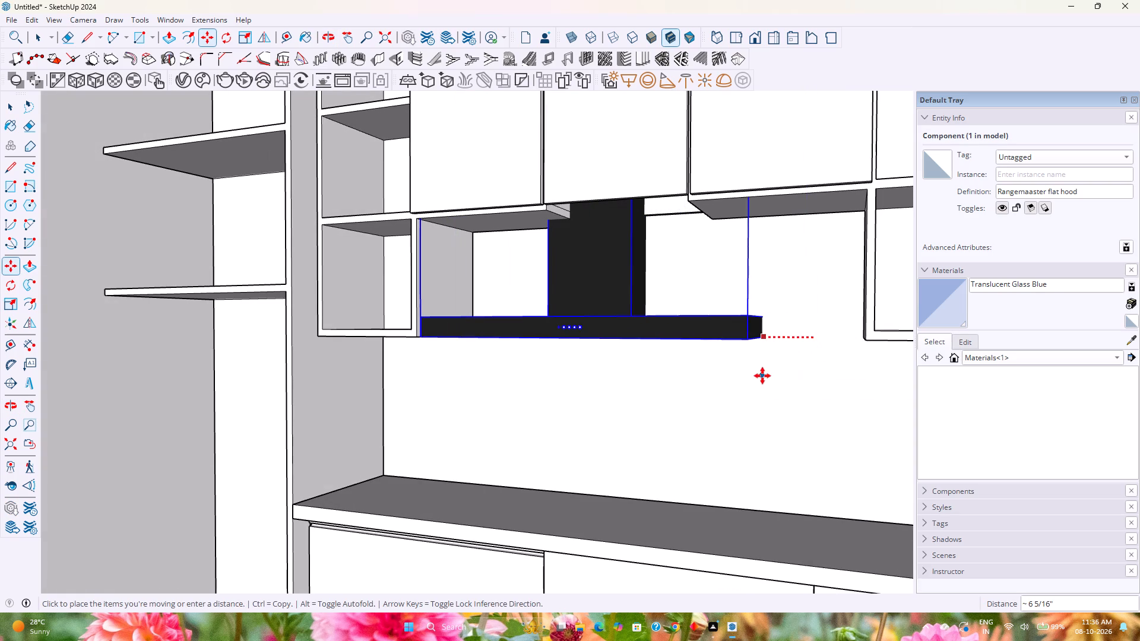
key("Left")
middle_click_drag(752, 375, 659, 342)
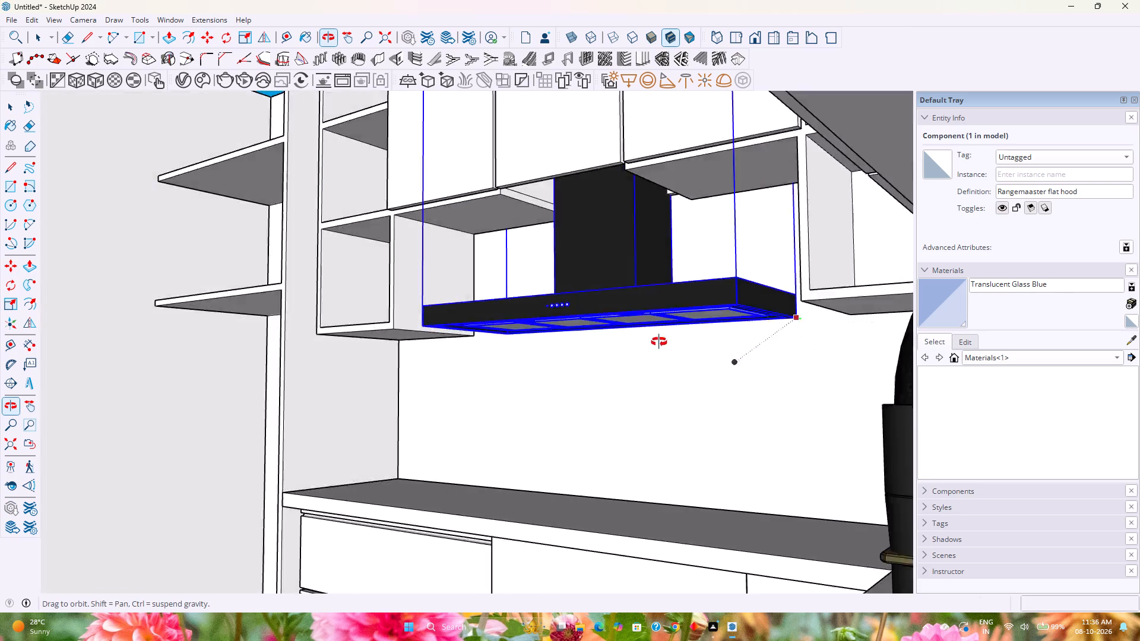
middle_click_drag(659, 342, 592, 423)
scroll(592, 423, "down", 20)
scroll(592, 423, "down", 3)
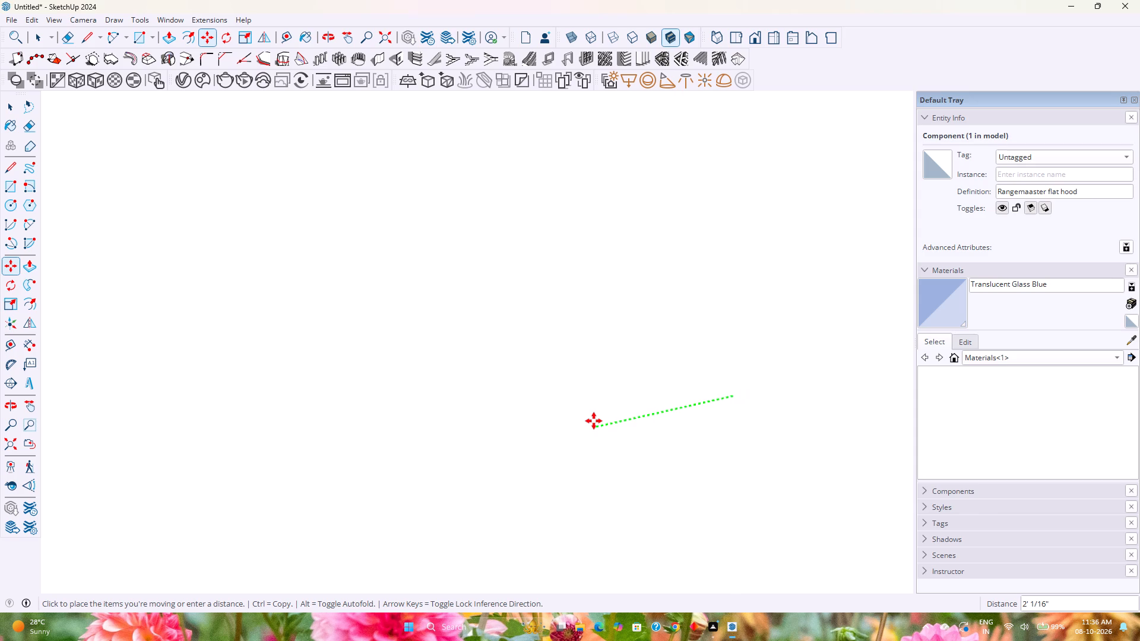
scroll(594, 421, "down", 8)
left_click(5, 440)
middle_click_drag(223, 402, 445, 515)
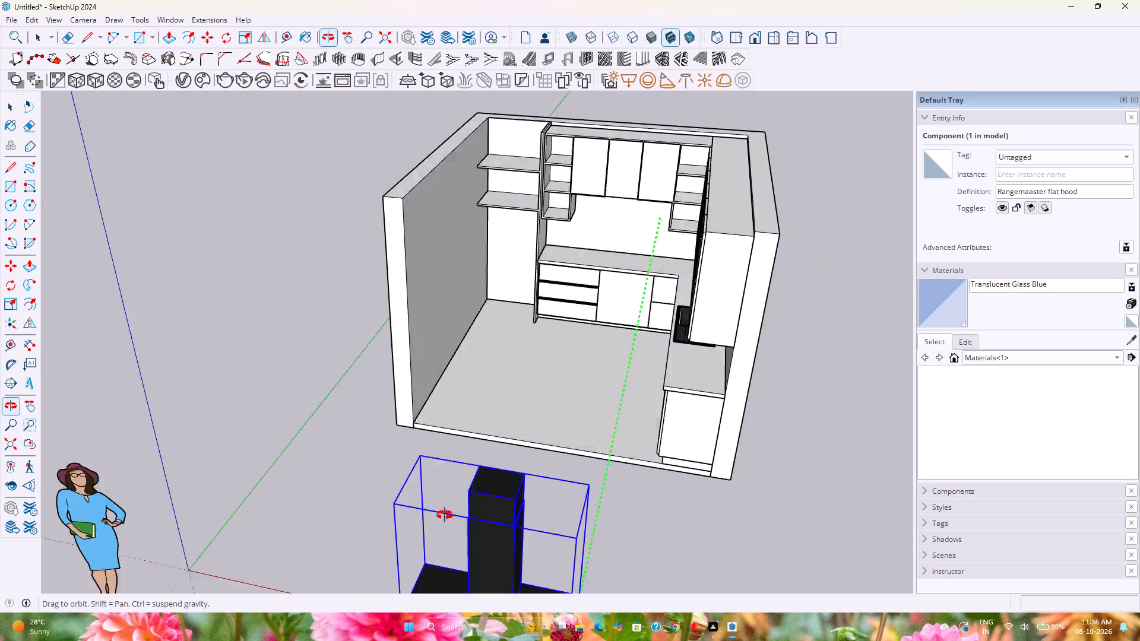
middle_click_drag(445, 515, 524, 525)
scroll(600, 224, "up", 5)
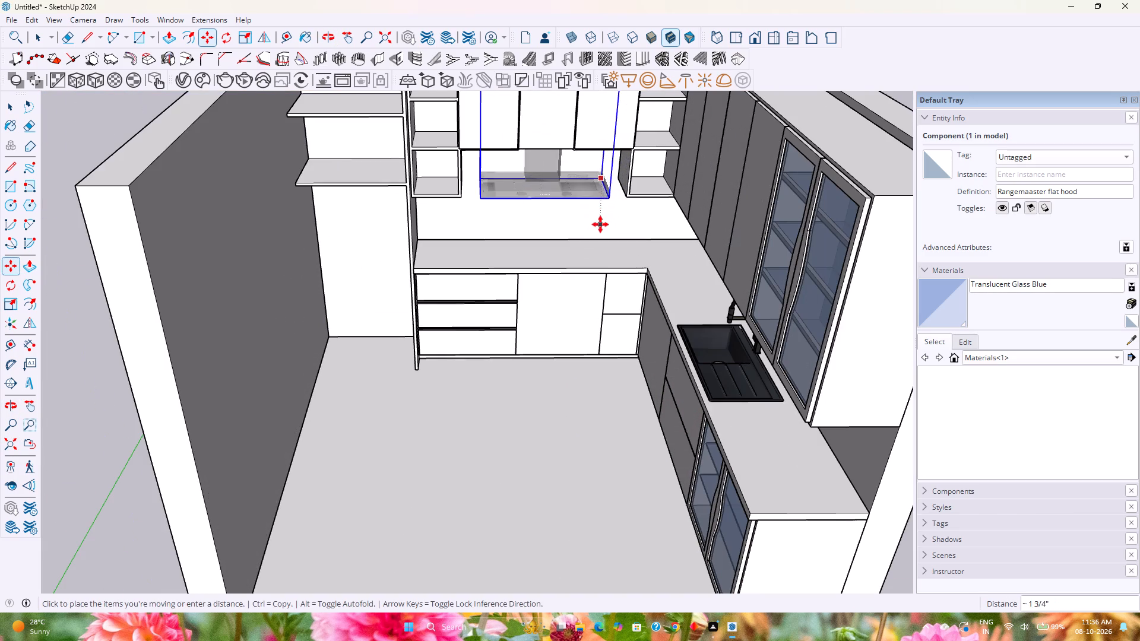
left_click(617, 180)
Move the hood 3 1/2" forward from the back wall beneath the middle wall cabinets.
scroll(617, 180, "up", 2)
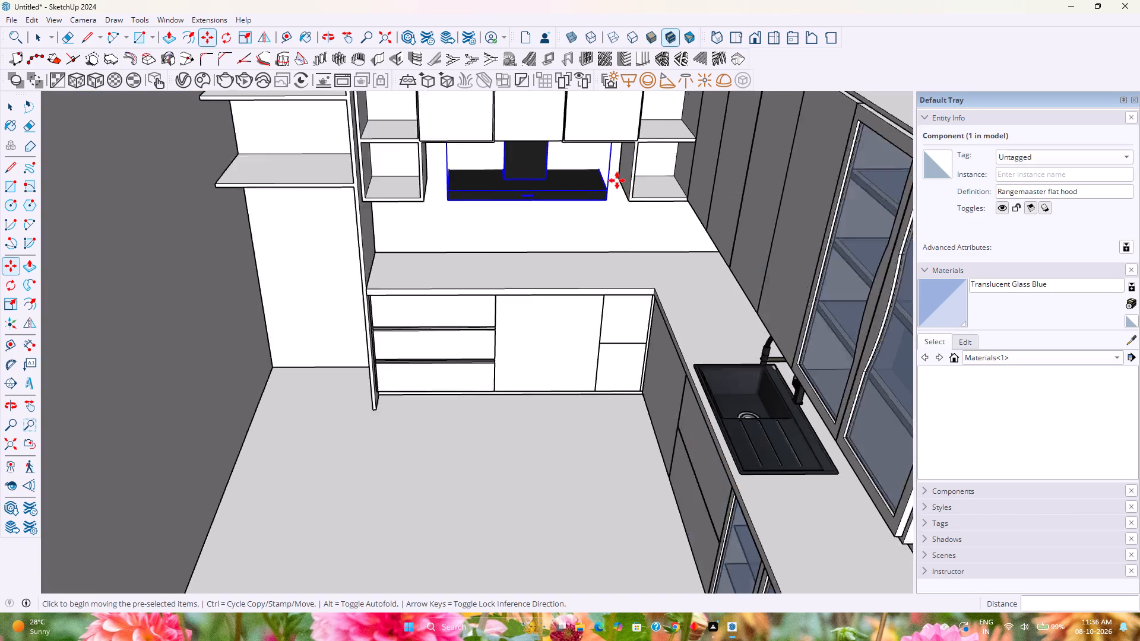
scroll(617, 180, "up", 9)
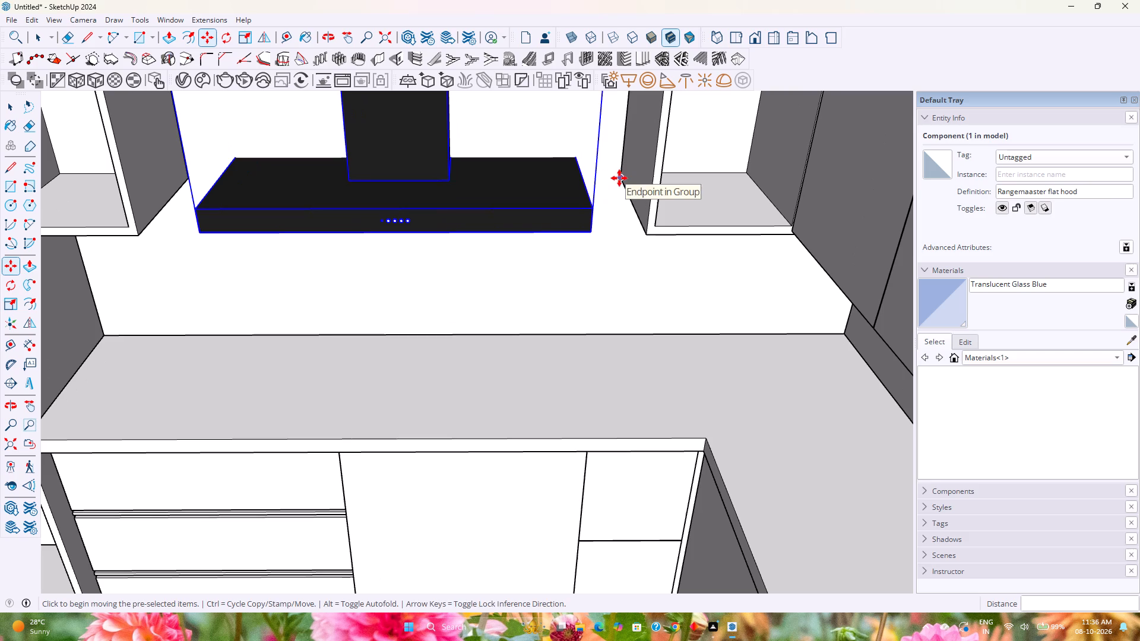
left_click(619, 178)
left_click(620, 191)
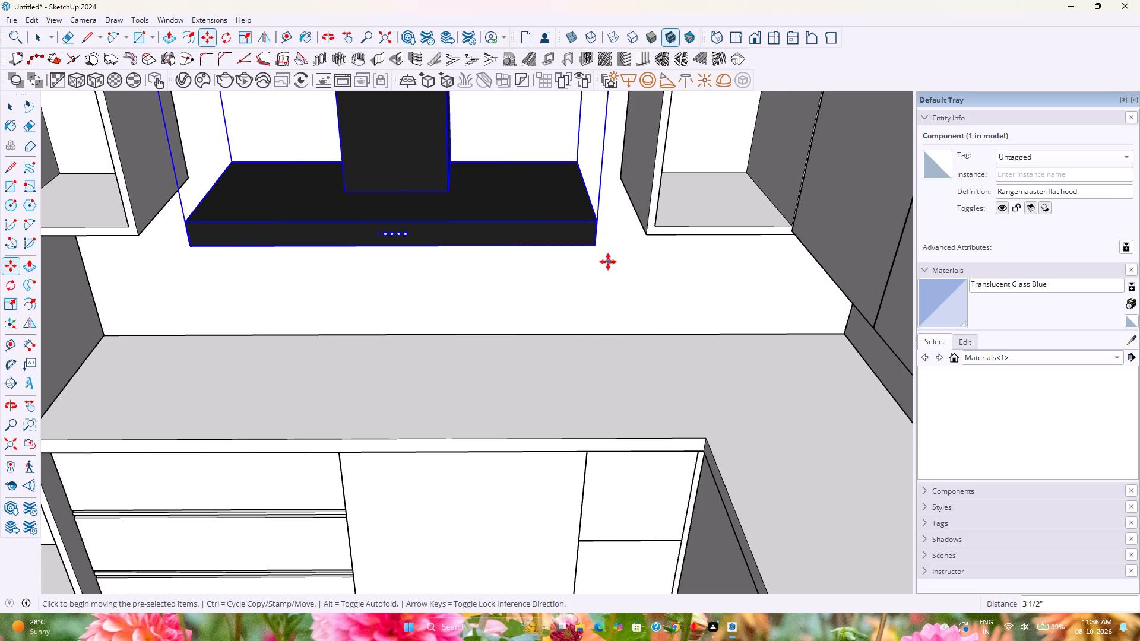
middle_click_drag(608, 262, 602, 169)
middle_click_drag(578, 169, 622, 464, "shift")
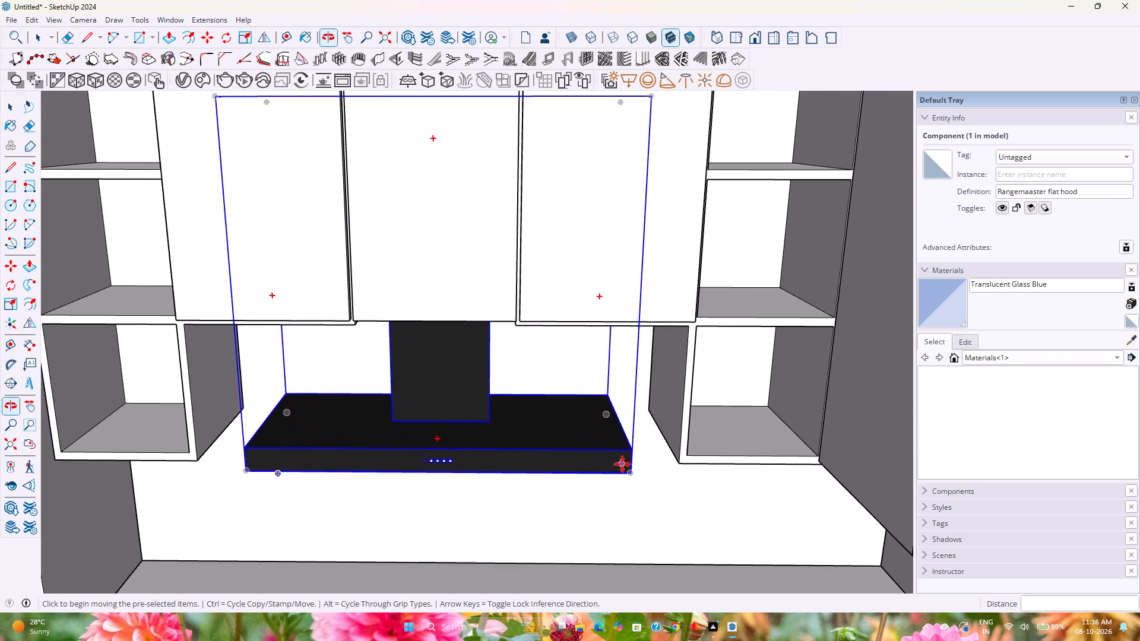
Raise the hood about 3/8" along the blue axis beneath the wall cabinets.
middle_click_drag(617, 455, 619, 325)
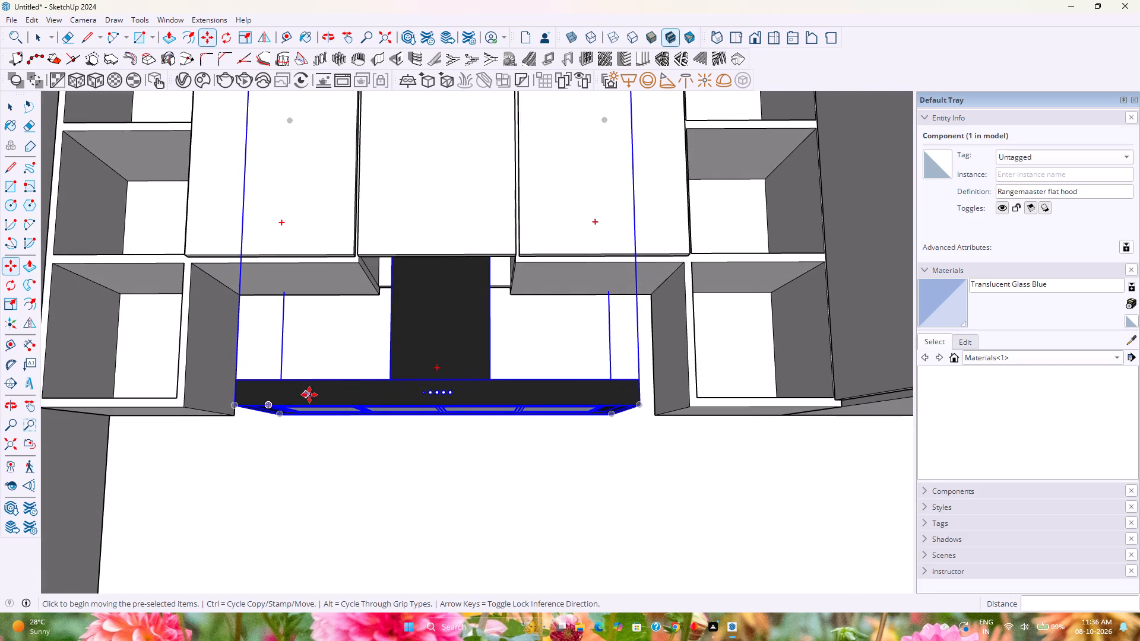
scroll(309, 395, "up", 1)
middle_click_drag(309, 395, 331, 399)
left_click(239, 379)
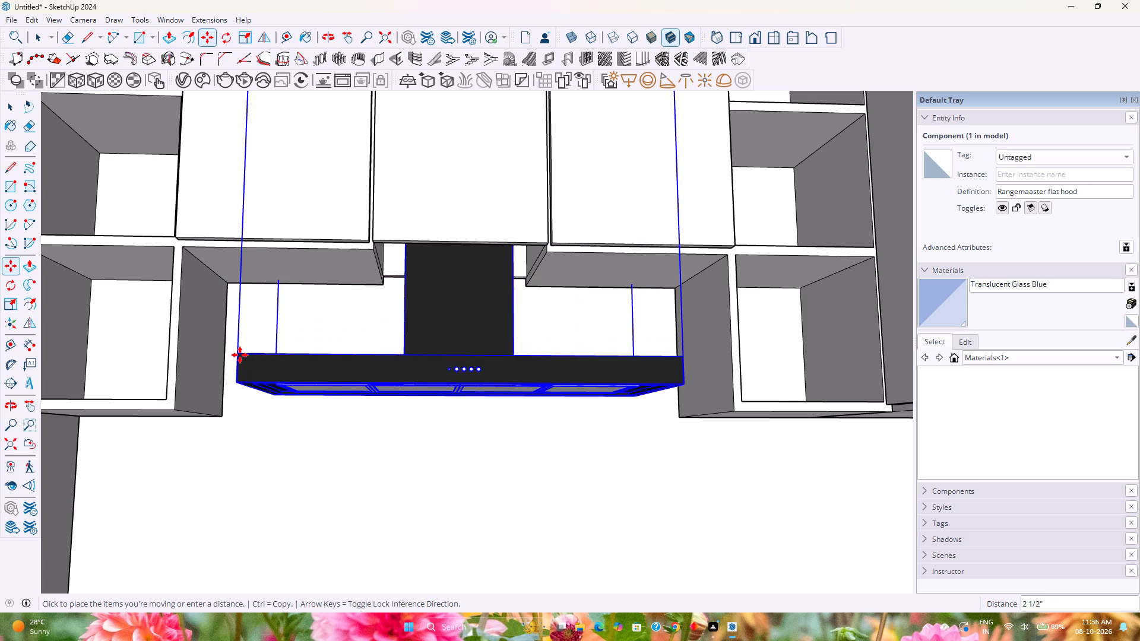
key("Up")
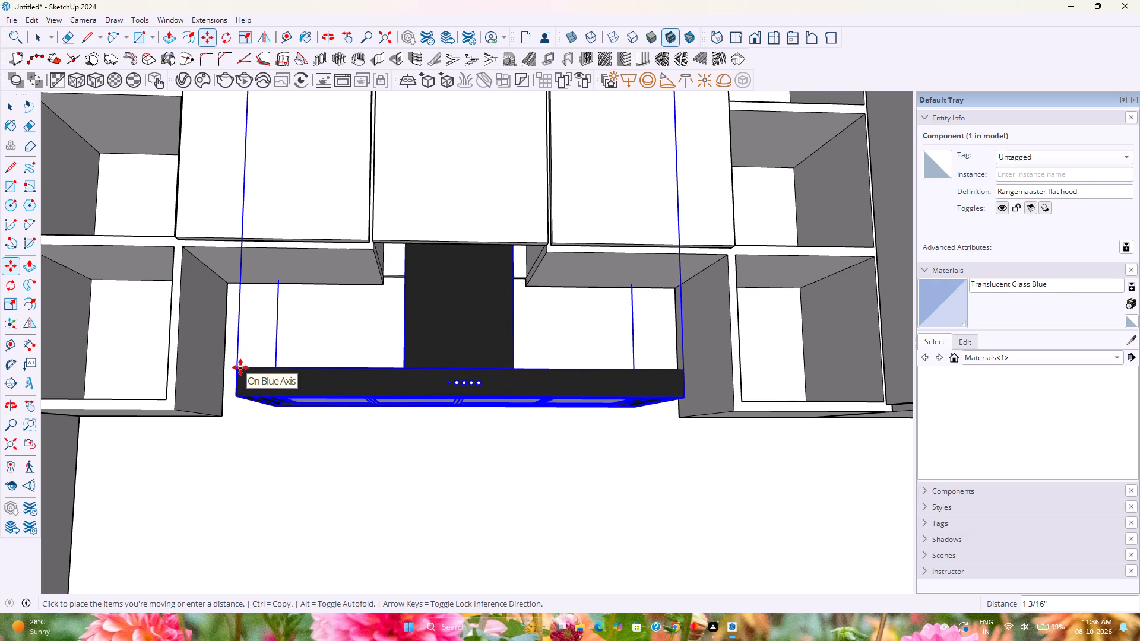
left_click(240, 376)
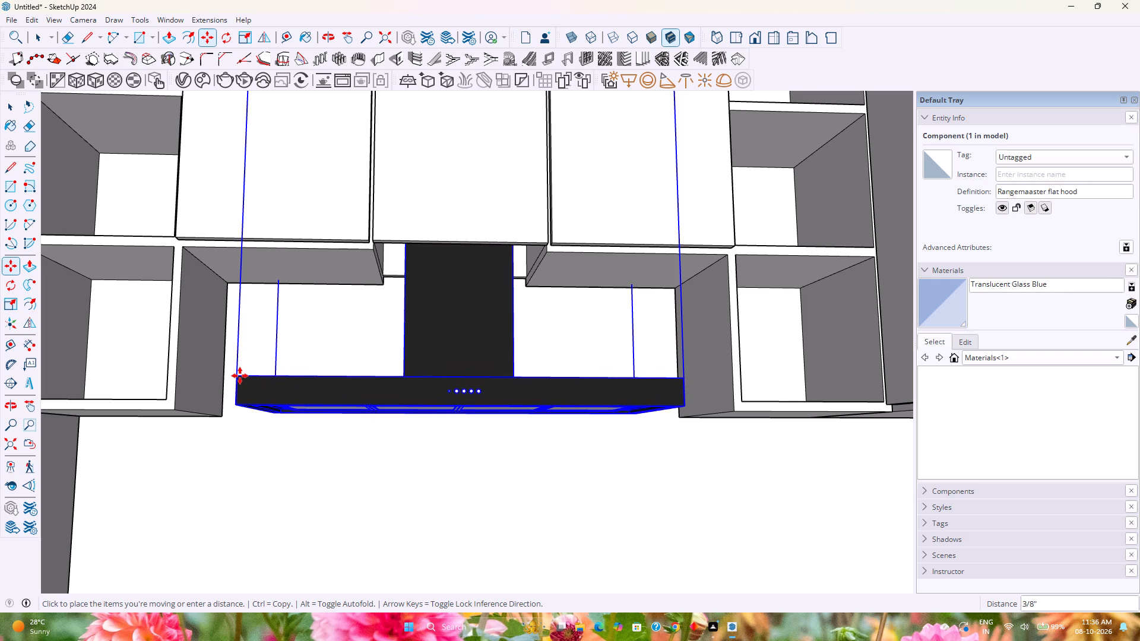
key("space")
Open the nested wall-cabinet group above the hood for editing and select its middle door panel.
scroll(271, 404, "down", 1)
middle_click_drag(273, 404, 292, 493)
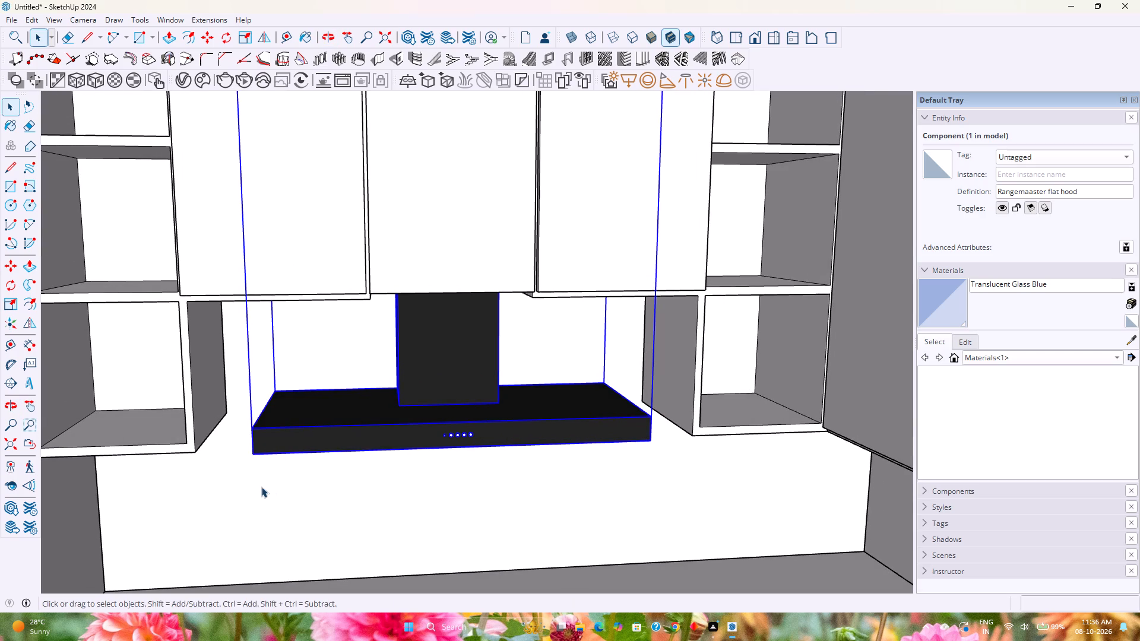
key("Escape")
middle_click_drag(264, 493, 258, 388)
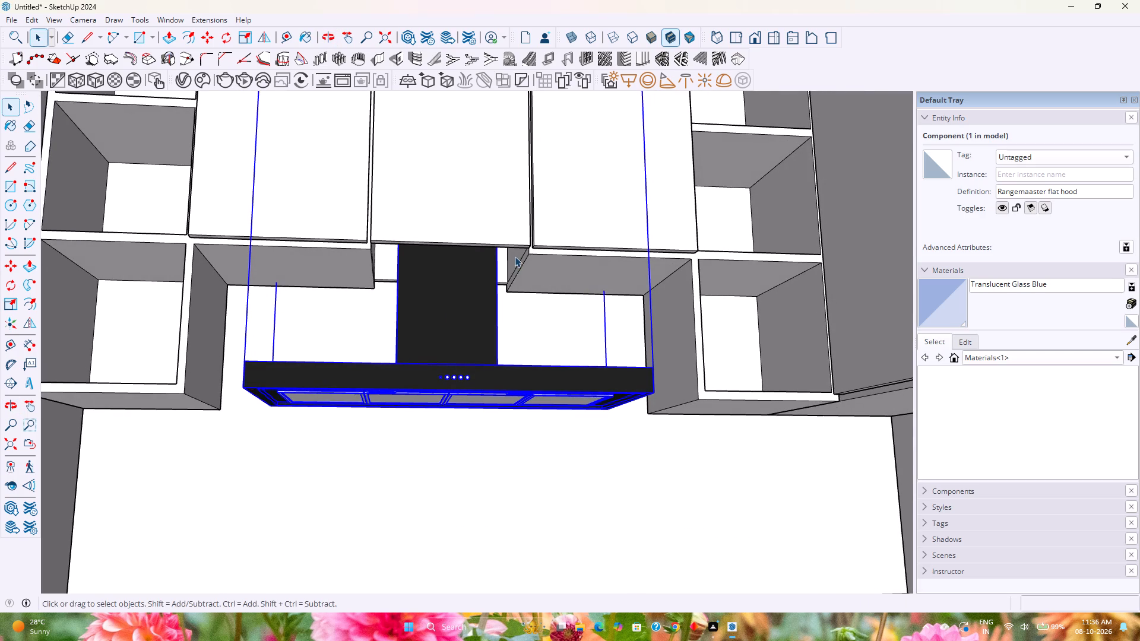
scroll(503, 252, "up", 5)
middle_click_drag(503, 250, 435, 218)
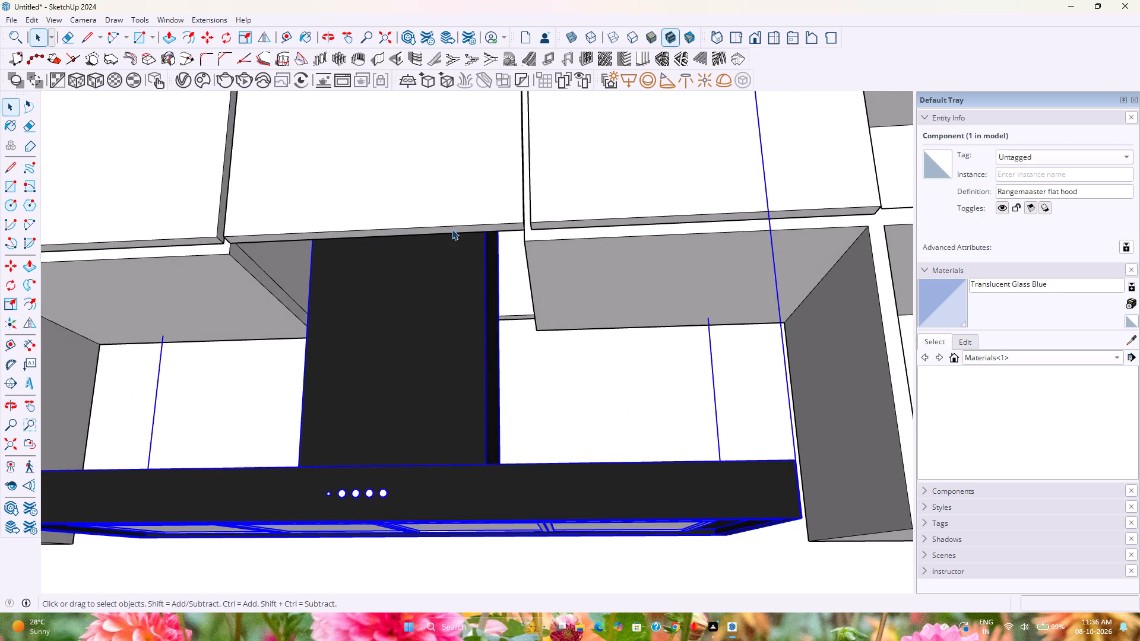
scroll(452, 229, "up", 3)
left_click(452, 229)
double_click(452, 229)
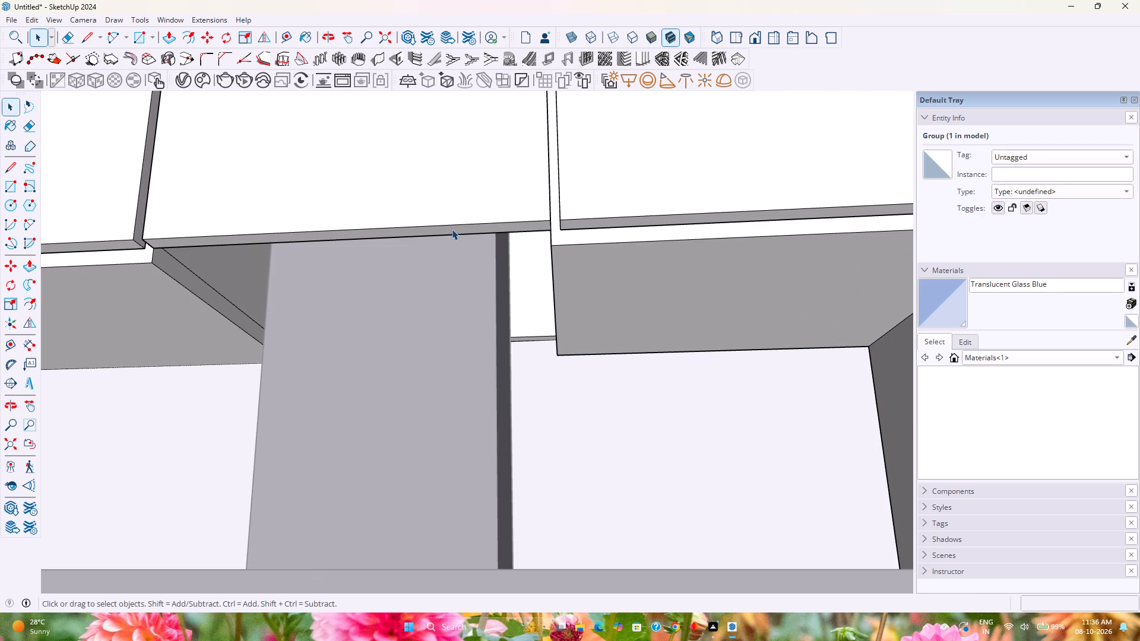
left_click(452, 229)
left_click(452, 234)
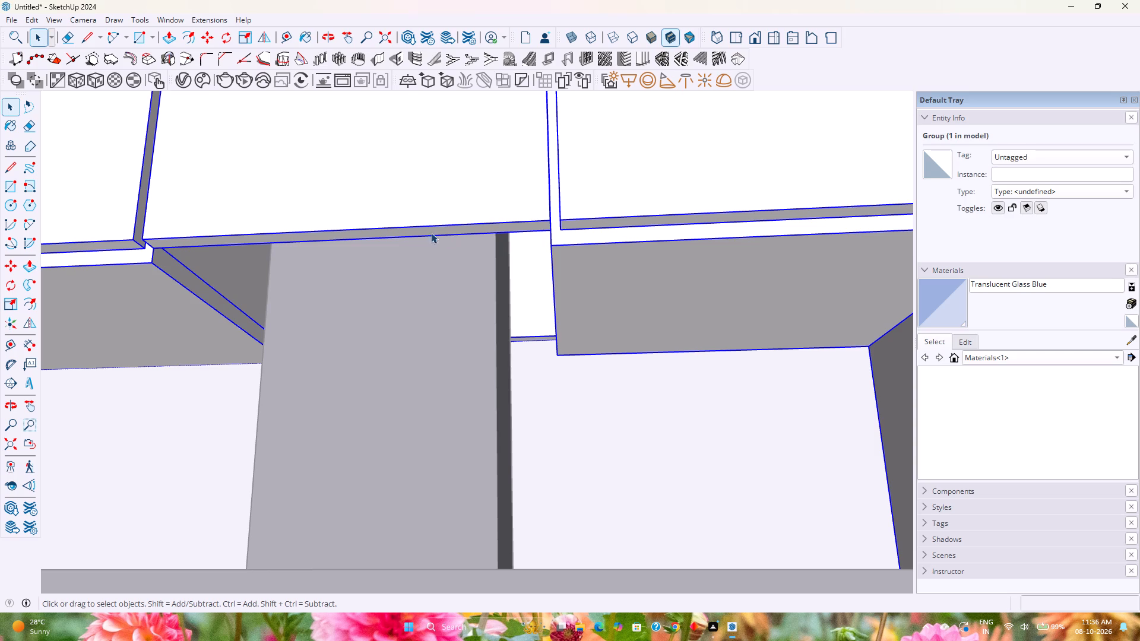
left_click(419, 229)
triple_click(416, 210)
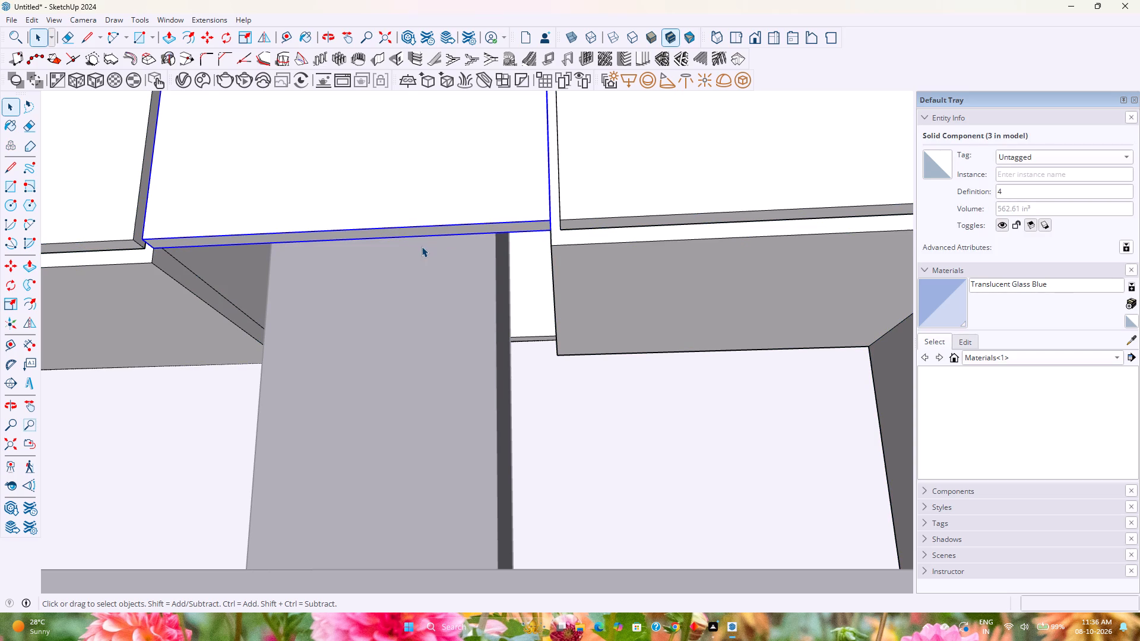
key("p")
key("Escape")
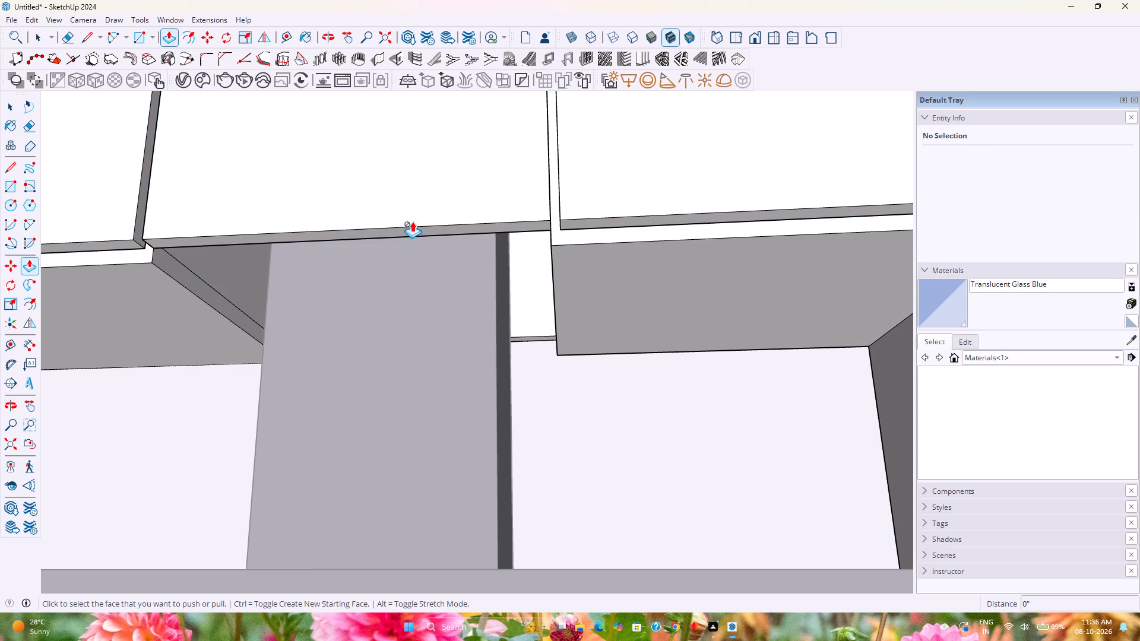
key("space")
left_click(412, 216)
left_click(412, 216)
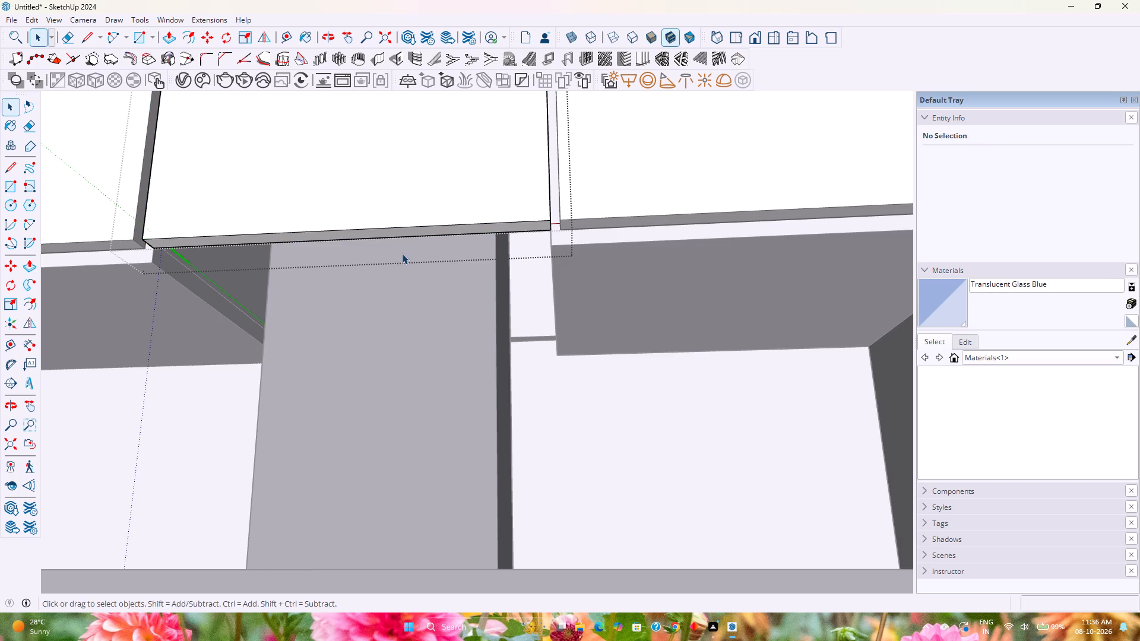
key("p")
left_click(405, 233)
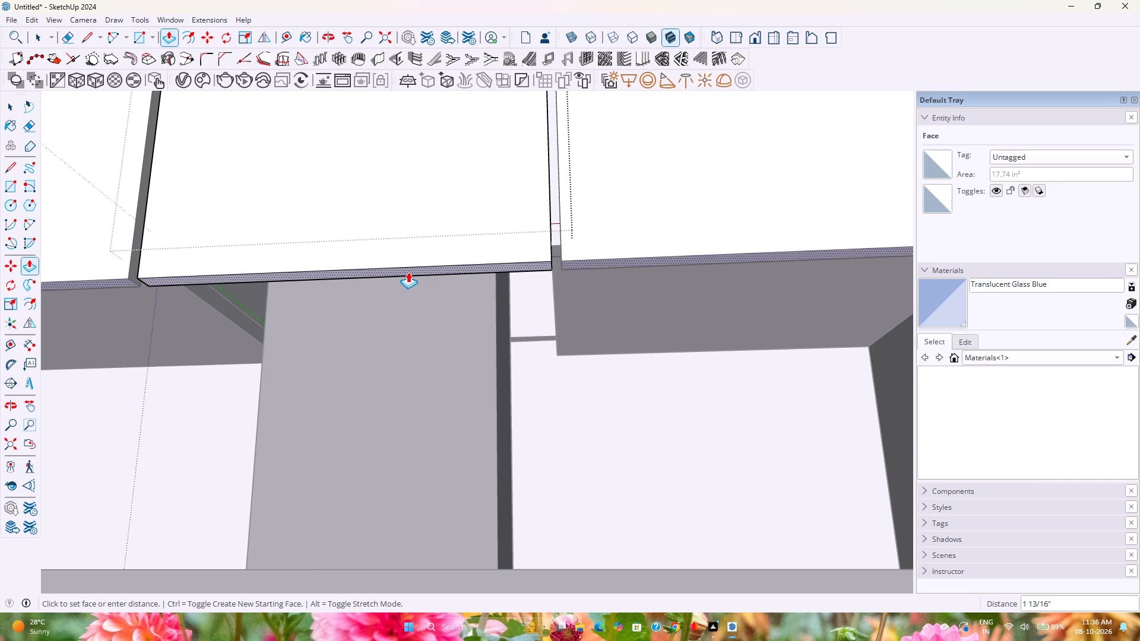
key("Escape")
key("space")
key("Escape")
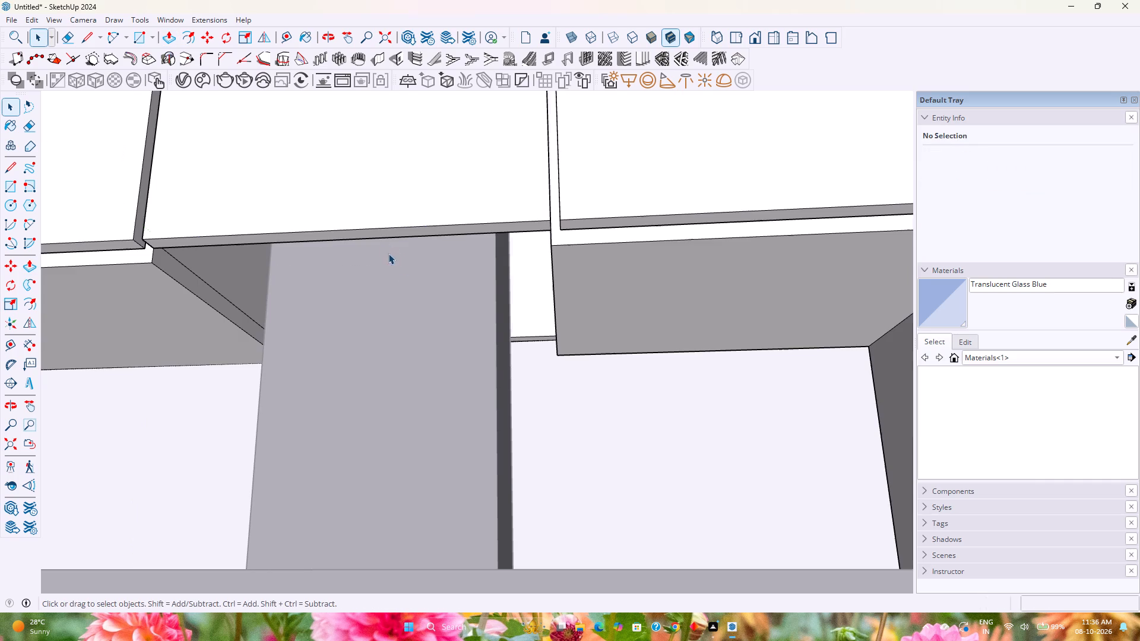
Scale the middle door panel downward along the blue axis by about 1.41 so it covers the hood's chimney.
left_click(372, 221)
key("s")
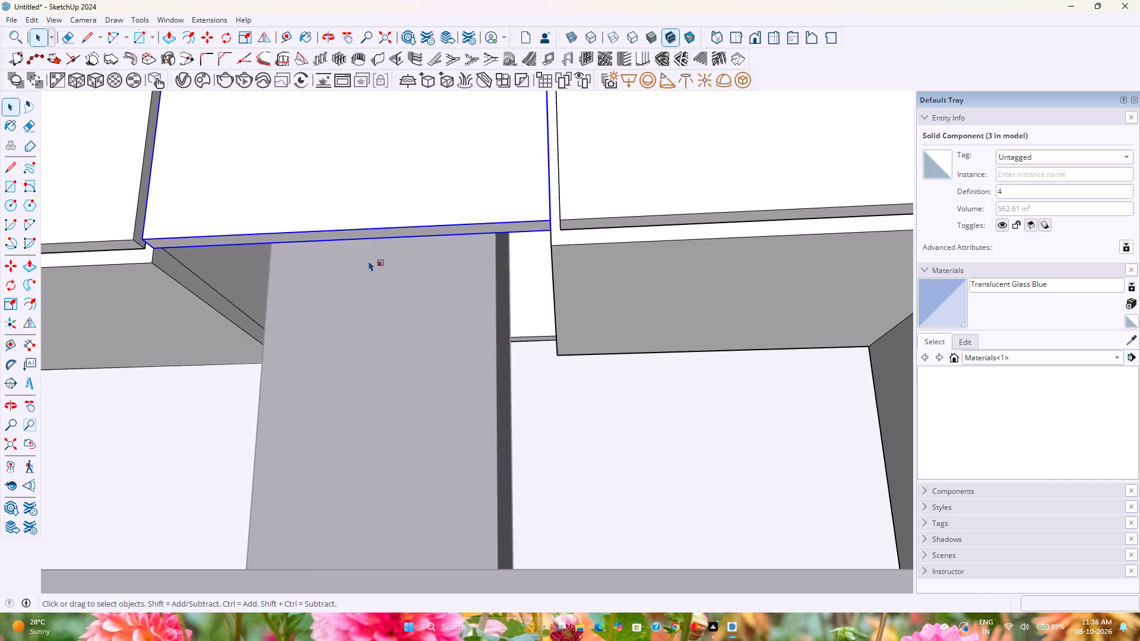
left_click(349, 238)
scroll(349, 281, "down", 2)
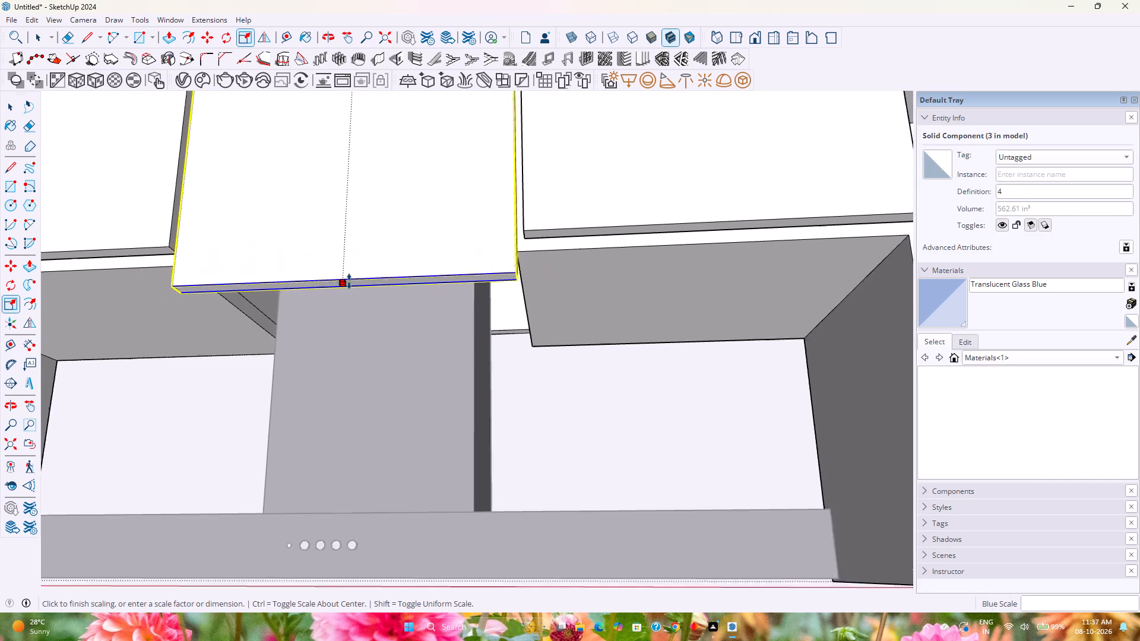
scroll(349, 281, "down", 4)
middle_click_drag(349, 281, 355, 390)
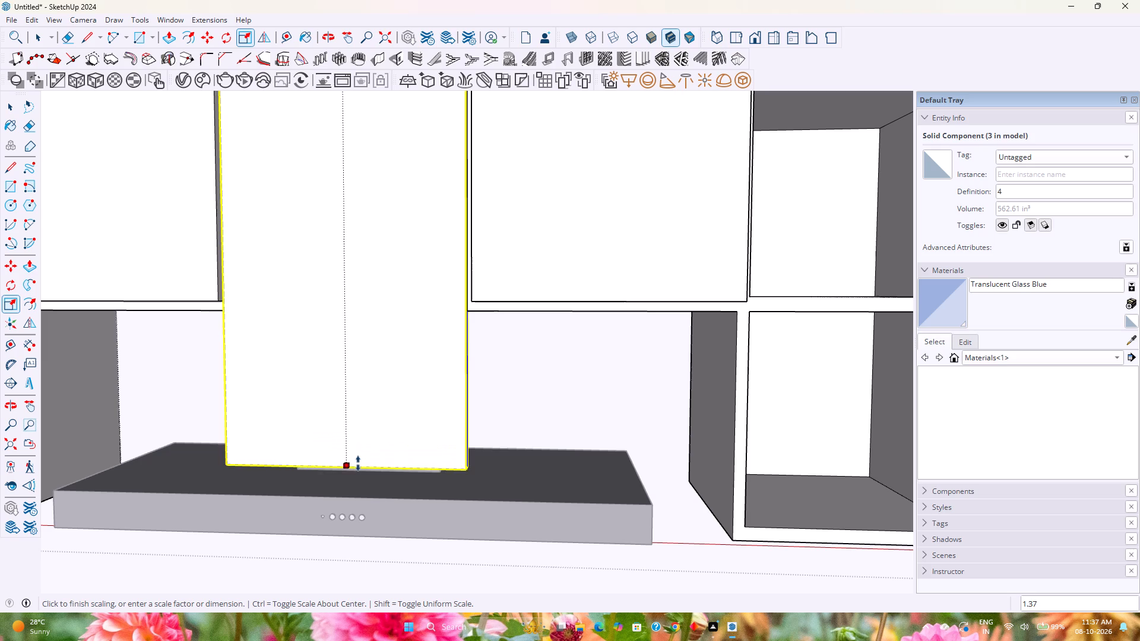
left_click(358, 476)
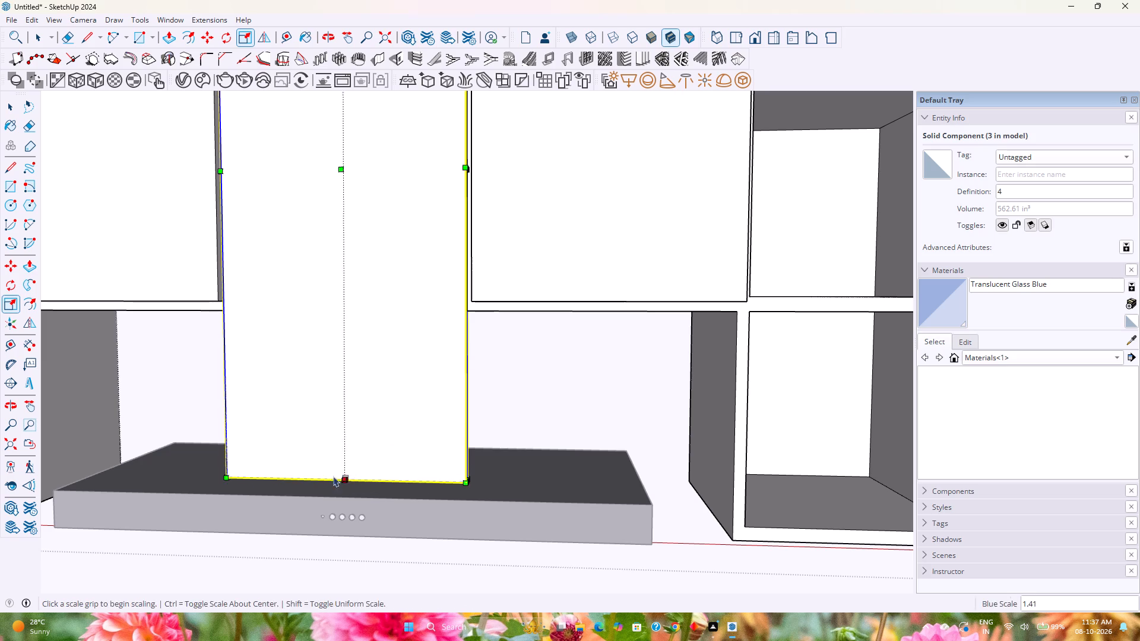
middle_click_drag(326, 475, 355, 416)
key("space")
key("Escape")
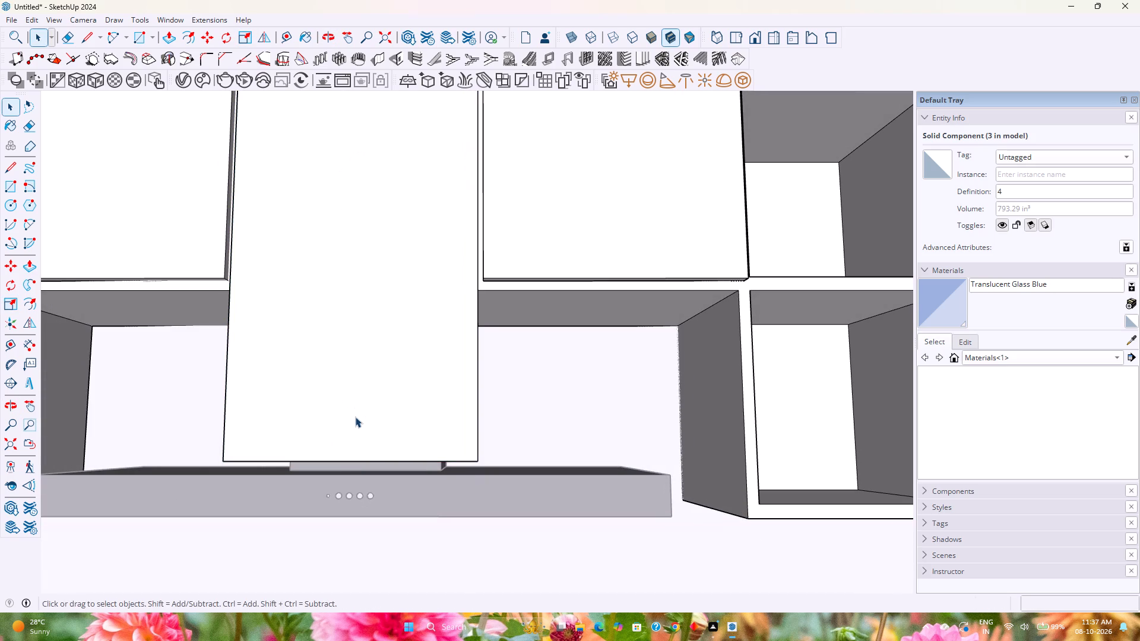
Open the cabinet carcass and copy the front-to-back underside edge beside the chimney 1" inward along the red axis.
scroll(706, 526, "up", 2)
middle_click_drag(706, 526, 629, 483)
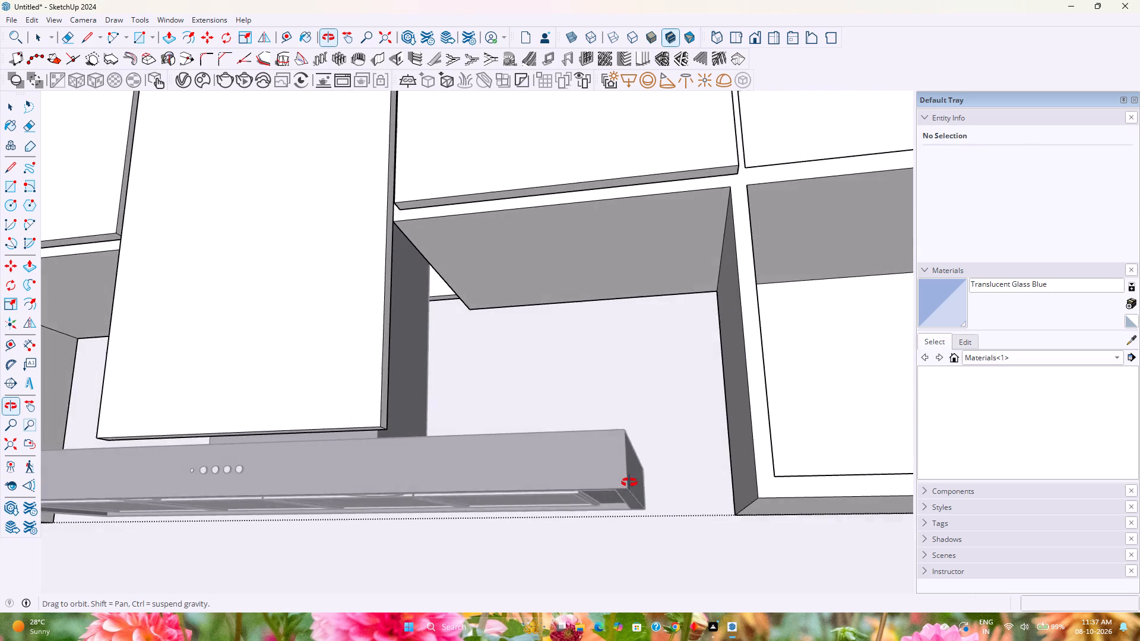
middle_click_drag(629, 483, 639, 492)
left_click(441, 276)
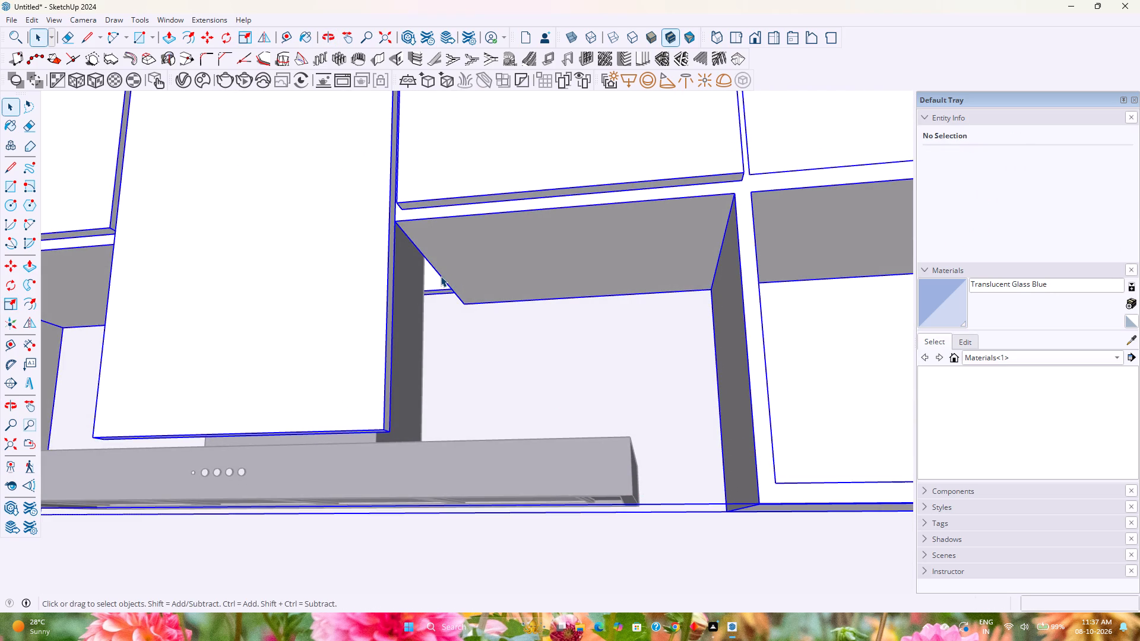
double_click(441, 276)
double_click(441, 276)
left_click(441, 276)
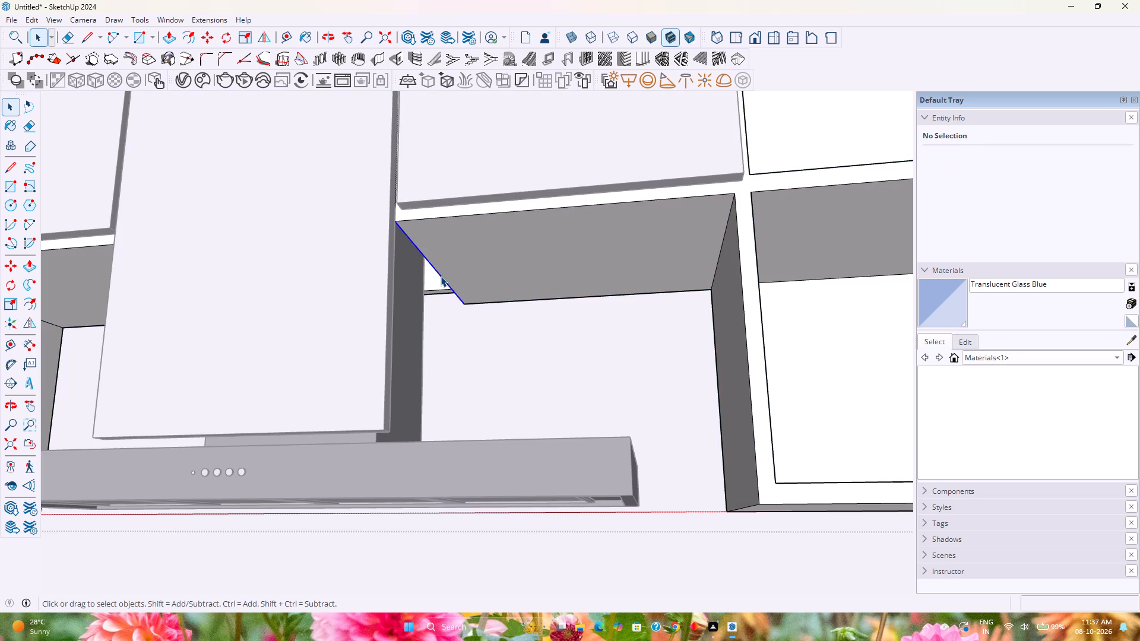
key("m")
left_click(441, 276)
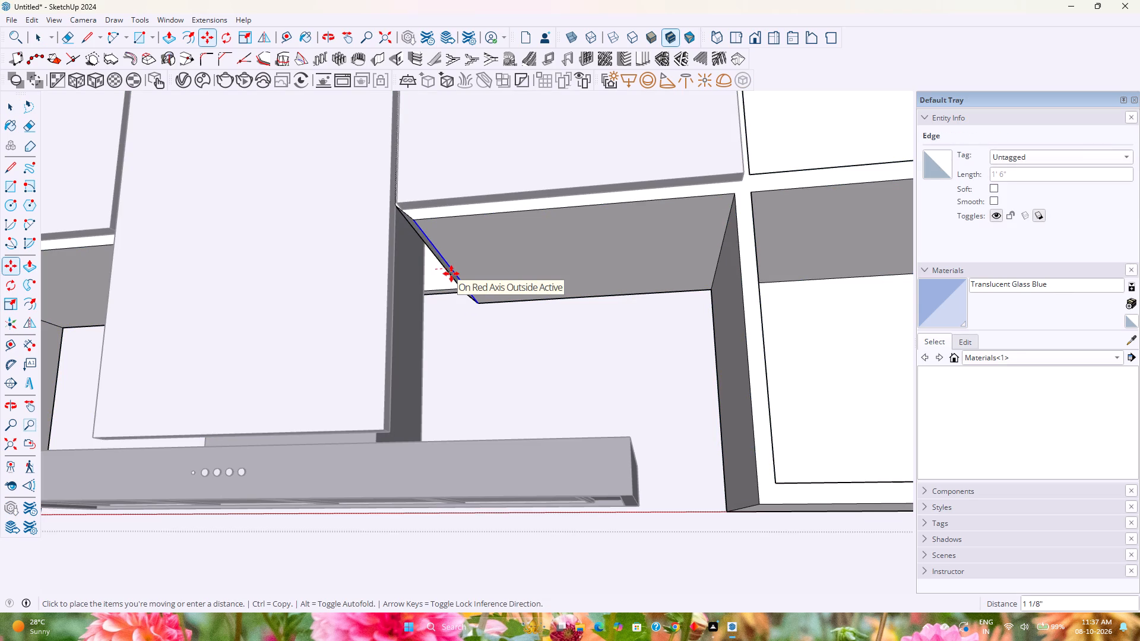
key("1")
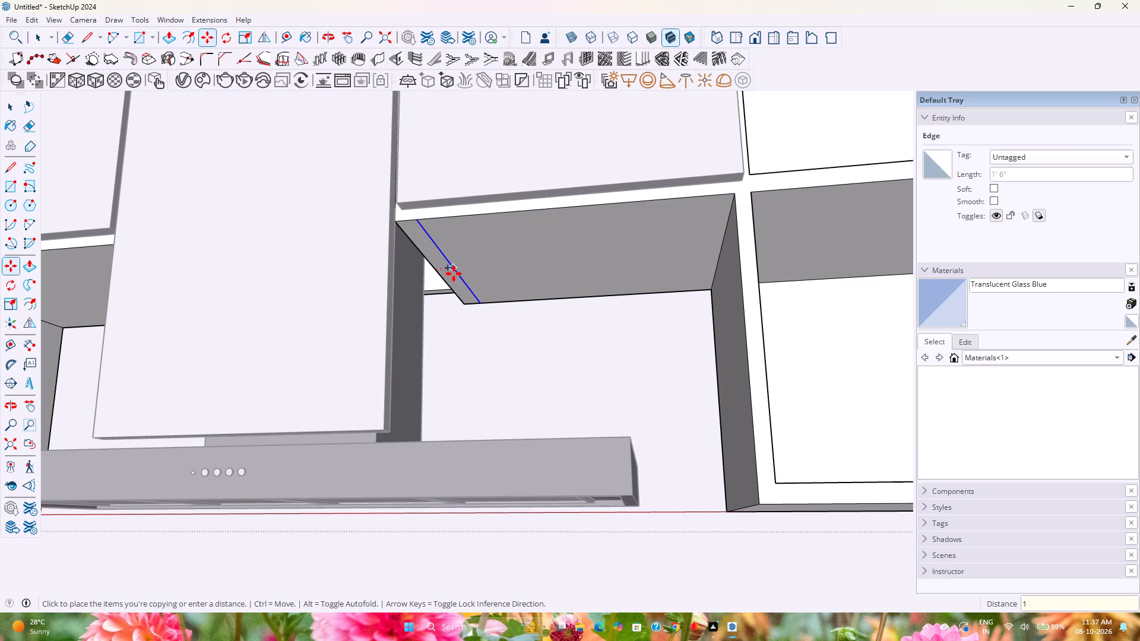
key("Return")
Push/Pull the 1" underside strip down about 1' 5/16" to the bottom corner of the extended door panel.
key("p")
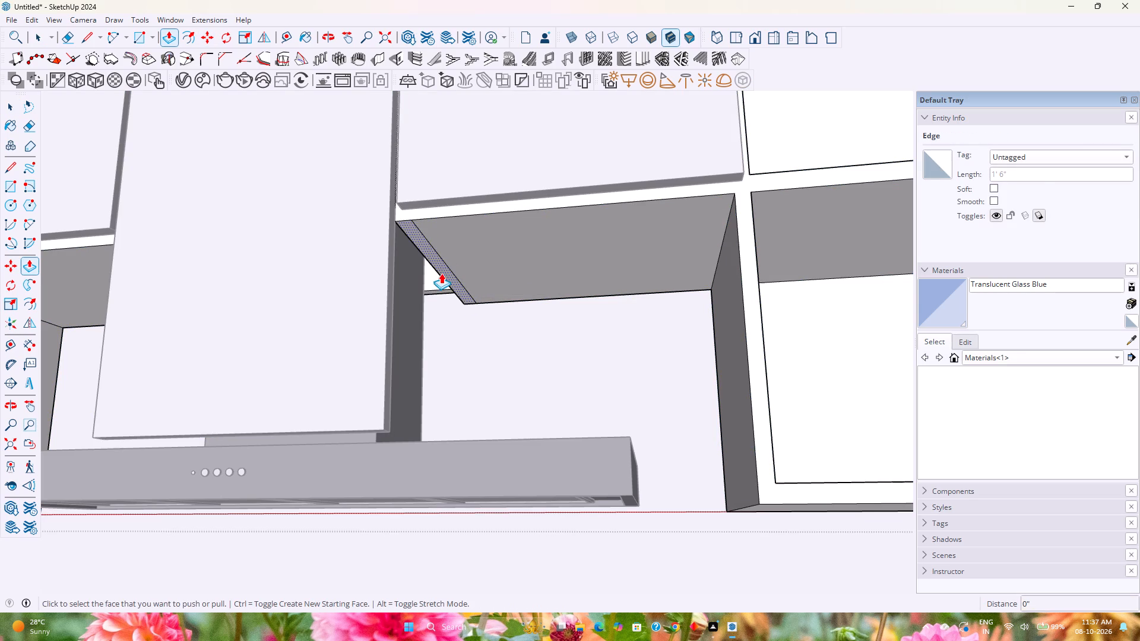
left_click(441, 273)
scroll(443, 320, "down", 2)
middle_click_drag(443, 320, 442, 394)
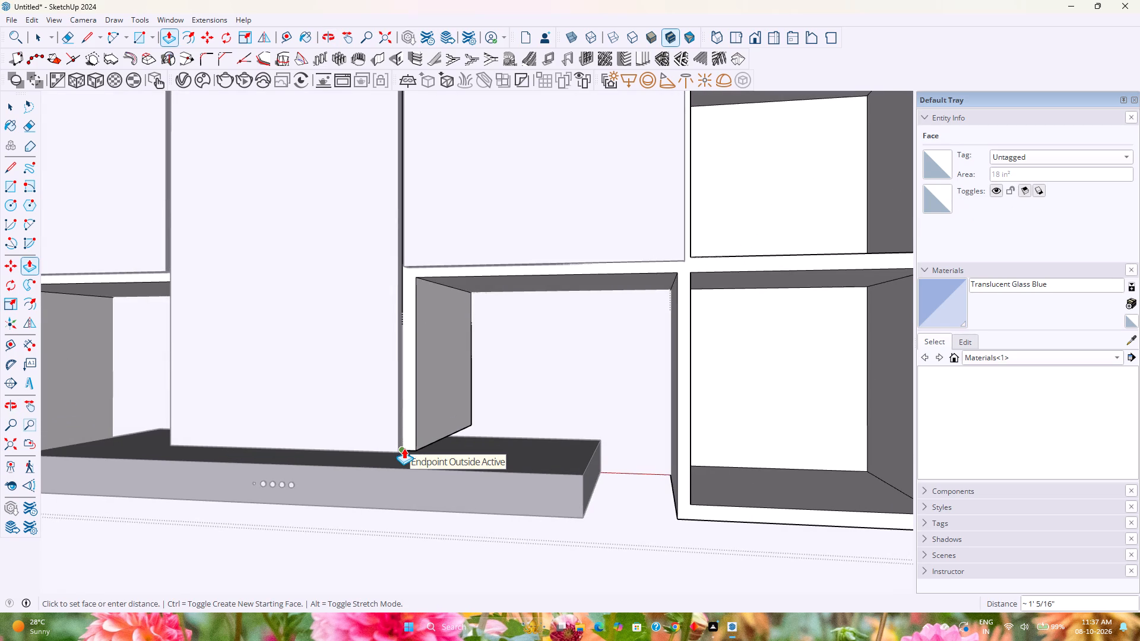
left_click(404, 448)
Extend the new vertical side panel's bottom face down by about another 5/16".
middle_click_drag(425, 452, 429, 419)
scroll(420, 453, "up", 5)
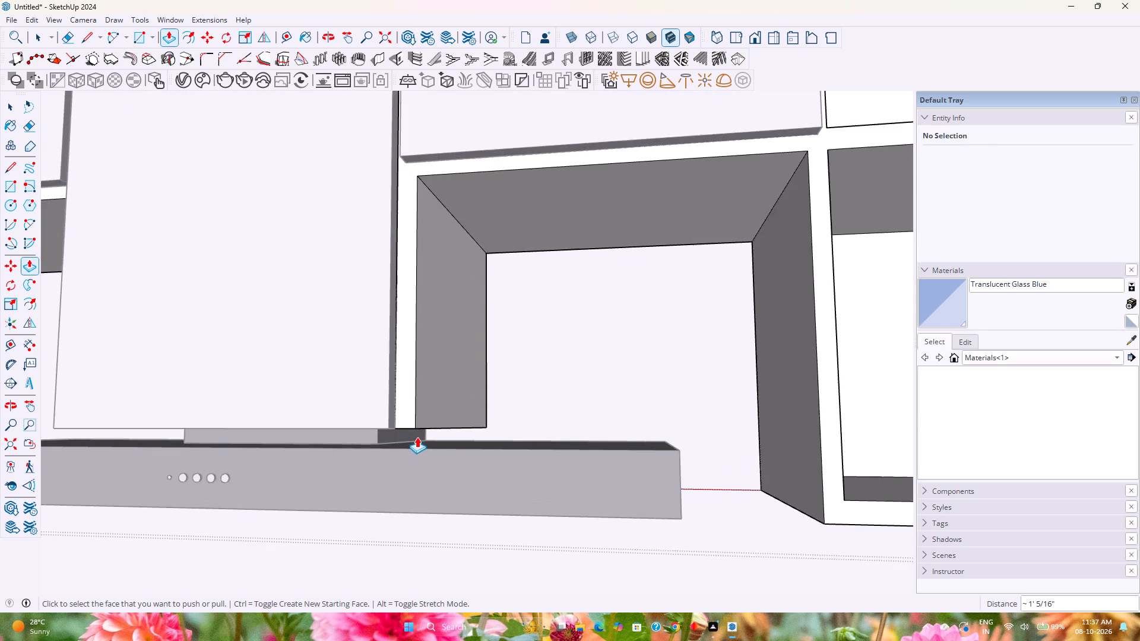
scroll(417, 437, "up", 6)
middle_click_drag(416, 427, 417, 410)
scroll(414, 392, "up", 2)
left_click(414, 386)
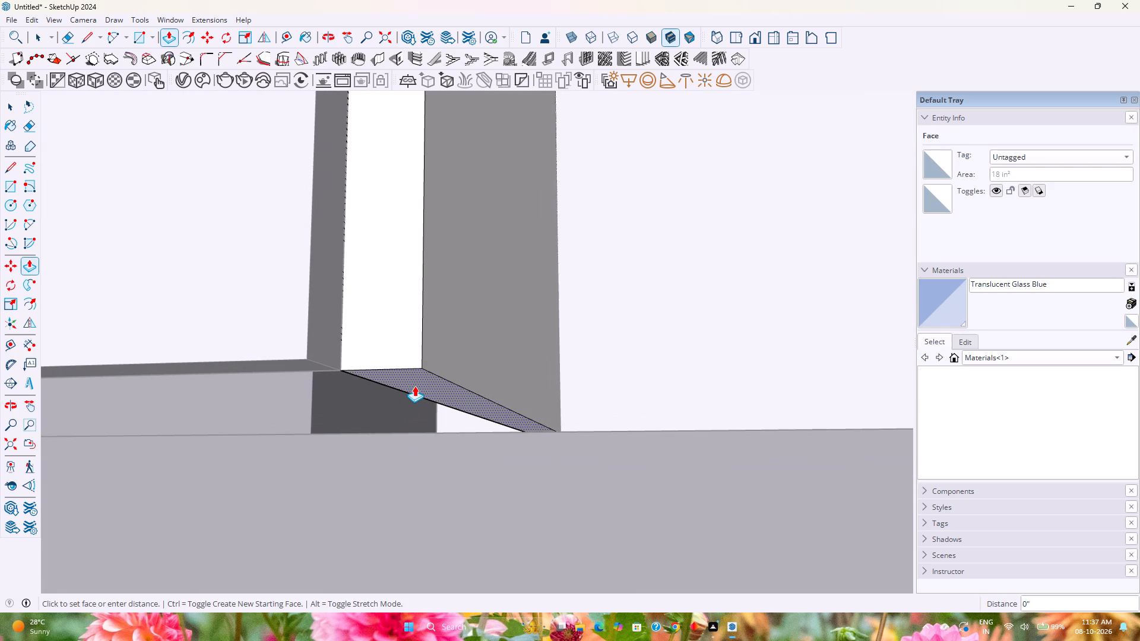
left_click(414, 408)
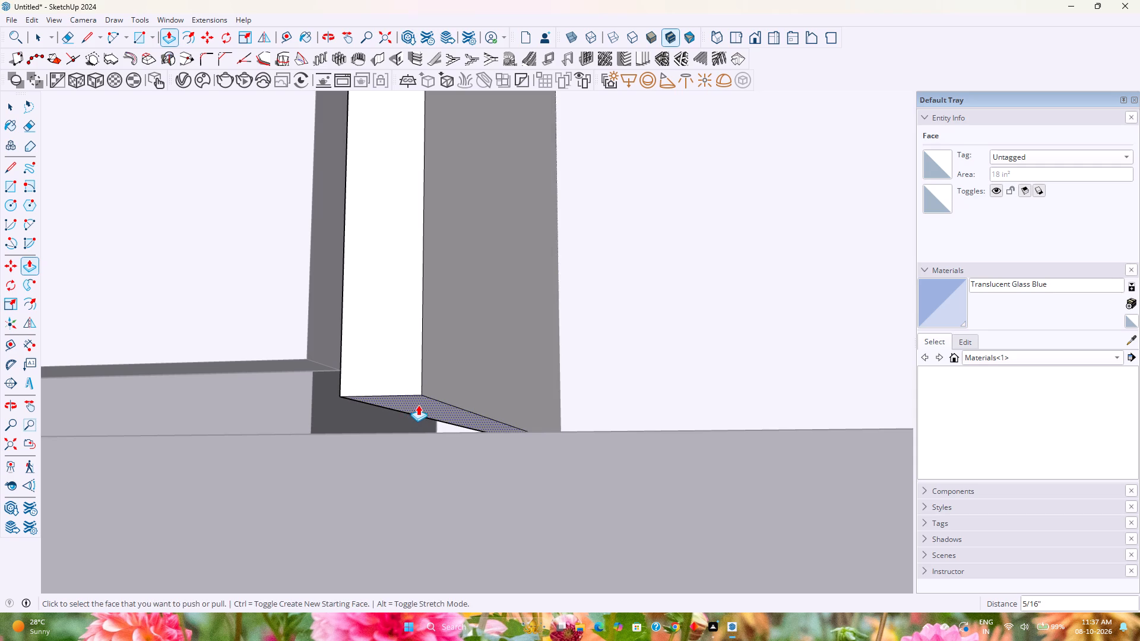
Copy the lower inner edge of the new side panel 1" upward.
middle_click_drag(435, 368, 434, 483)
key("m")
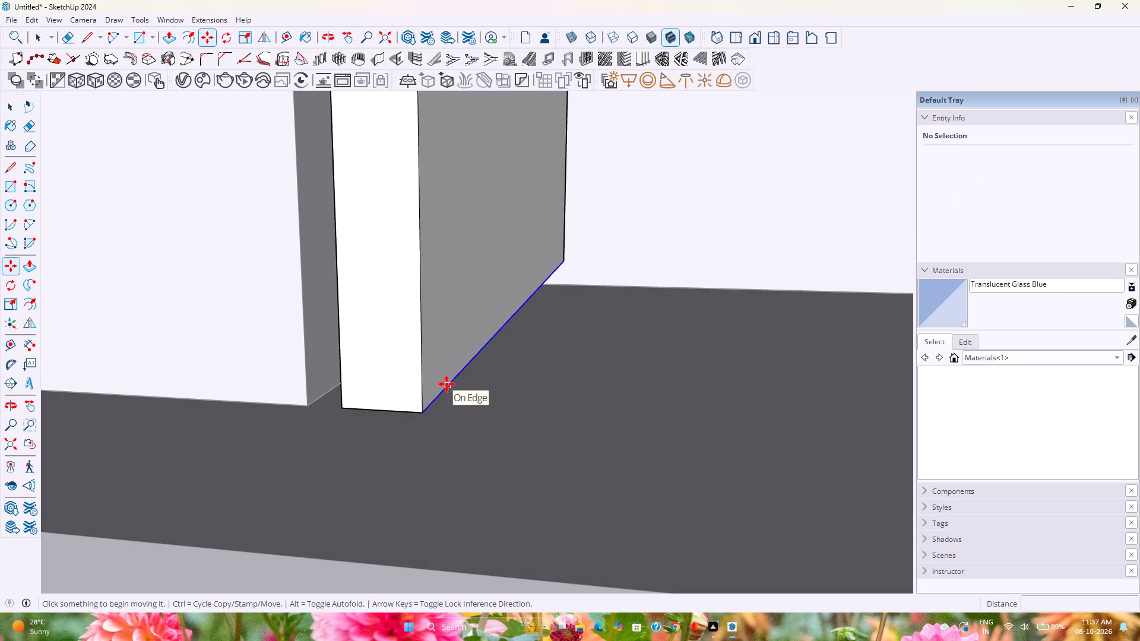
left_click(446, 384)
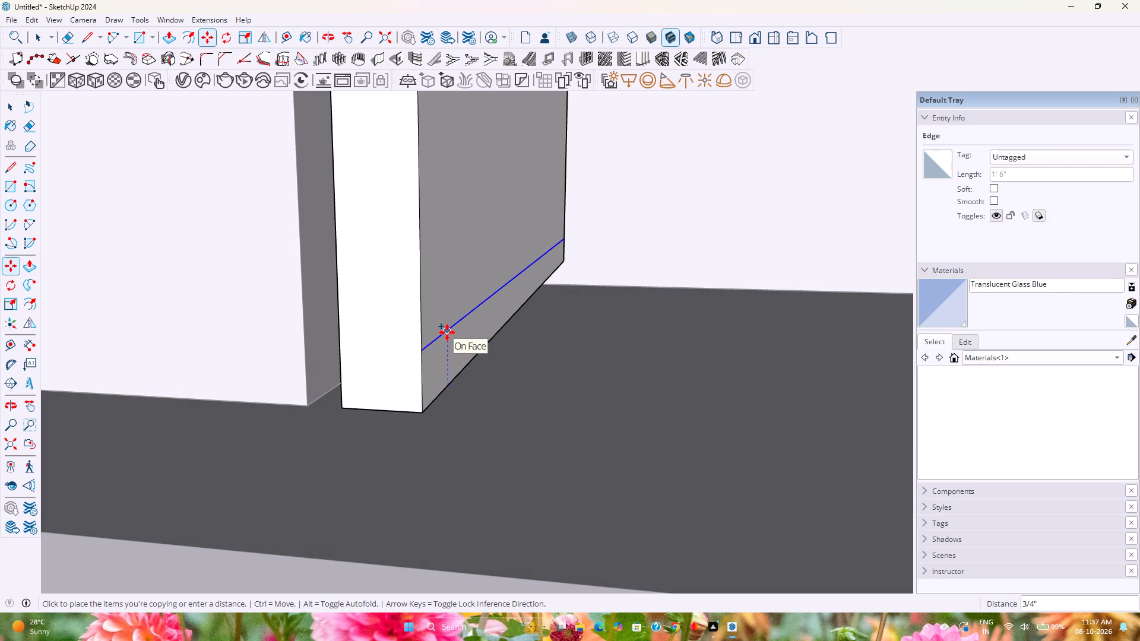
key("1")
key("Return")
Push/Pull the 1" strip about 1' 6" across to the adjoining open shelf box to form a bottom shelf.
key("p")
left_click(464, 356)
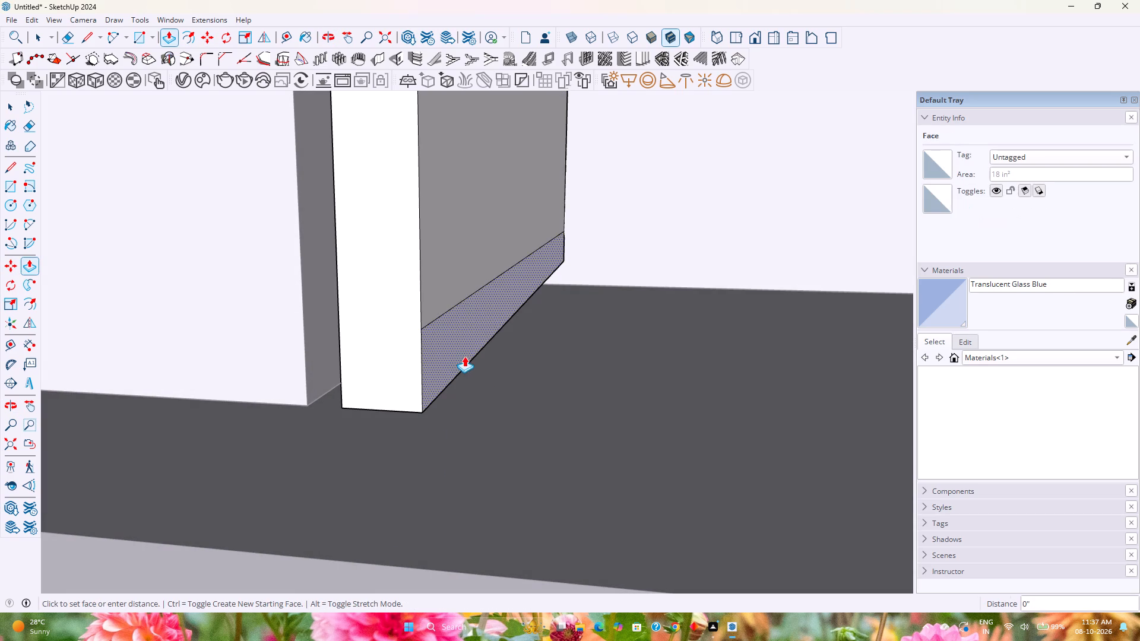
scroll(604, 379, "down", 9)
middle_click_drag(603, 379, 438, 415, "shift")
scroll(438, 415, "down", 9)
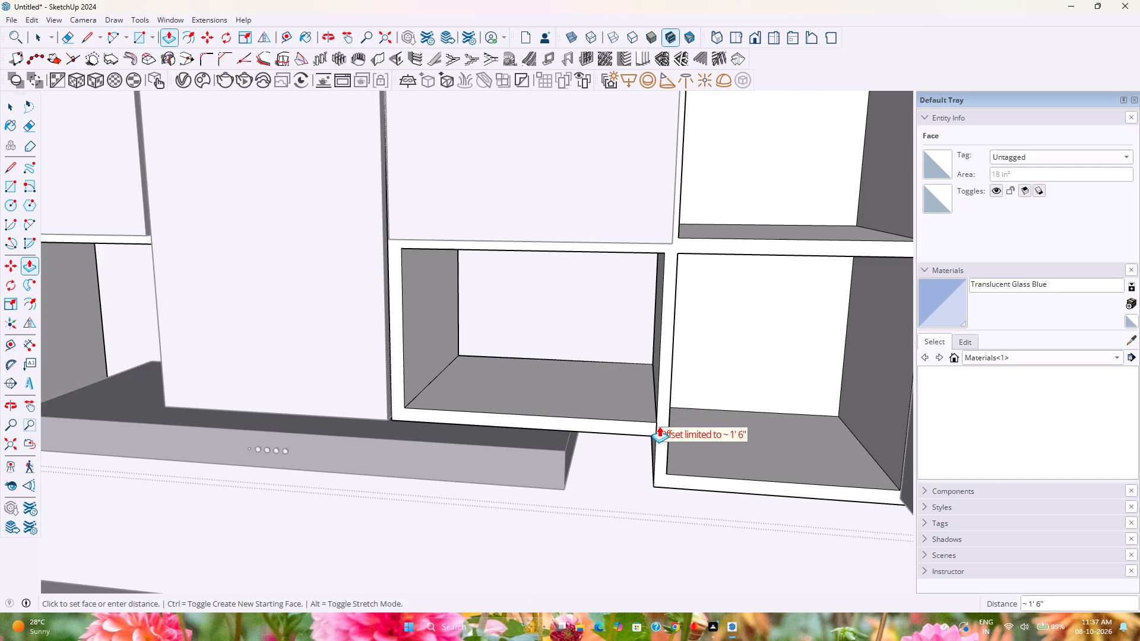
left_click(660, 429)
middle_click_drag(530, 426, 590, 429)
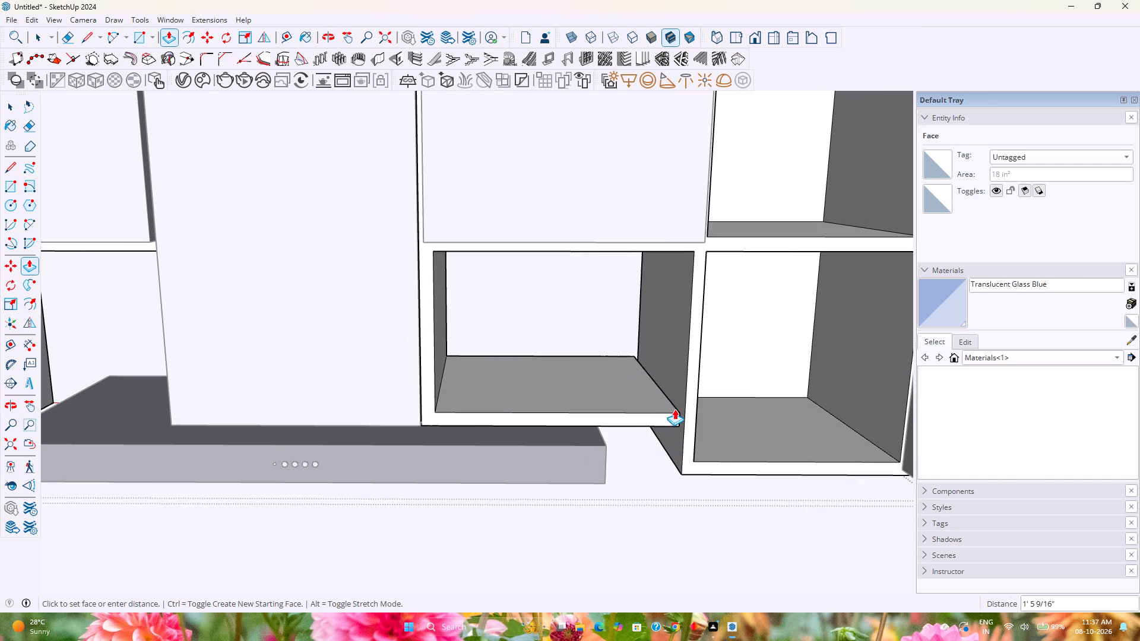
left_click(686, 402)
key("space")
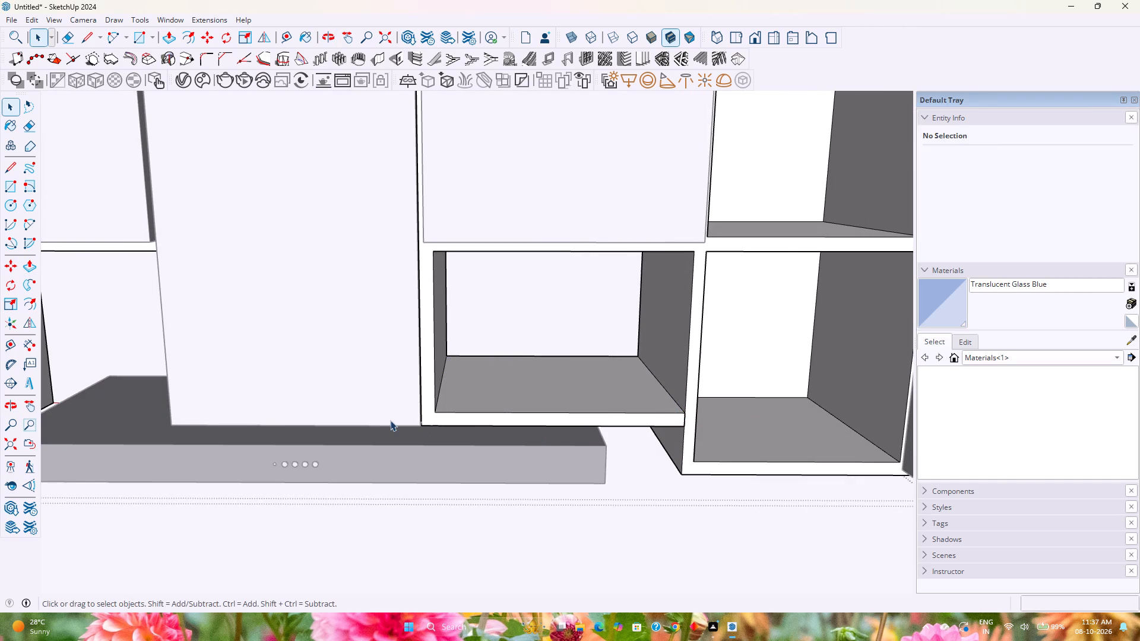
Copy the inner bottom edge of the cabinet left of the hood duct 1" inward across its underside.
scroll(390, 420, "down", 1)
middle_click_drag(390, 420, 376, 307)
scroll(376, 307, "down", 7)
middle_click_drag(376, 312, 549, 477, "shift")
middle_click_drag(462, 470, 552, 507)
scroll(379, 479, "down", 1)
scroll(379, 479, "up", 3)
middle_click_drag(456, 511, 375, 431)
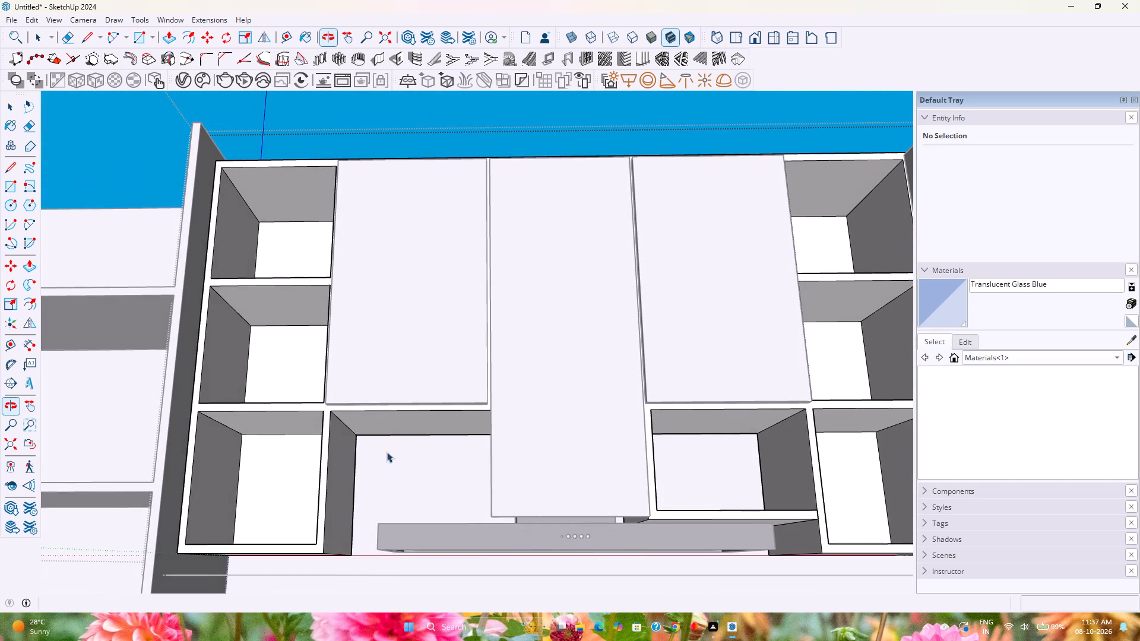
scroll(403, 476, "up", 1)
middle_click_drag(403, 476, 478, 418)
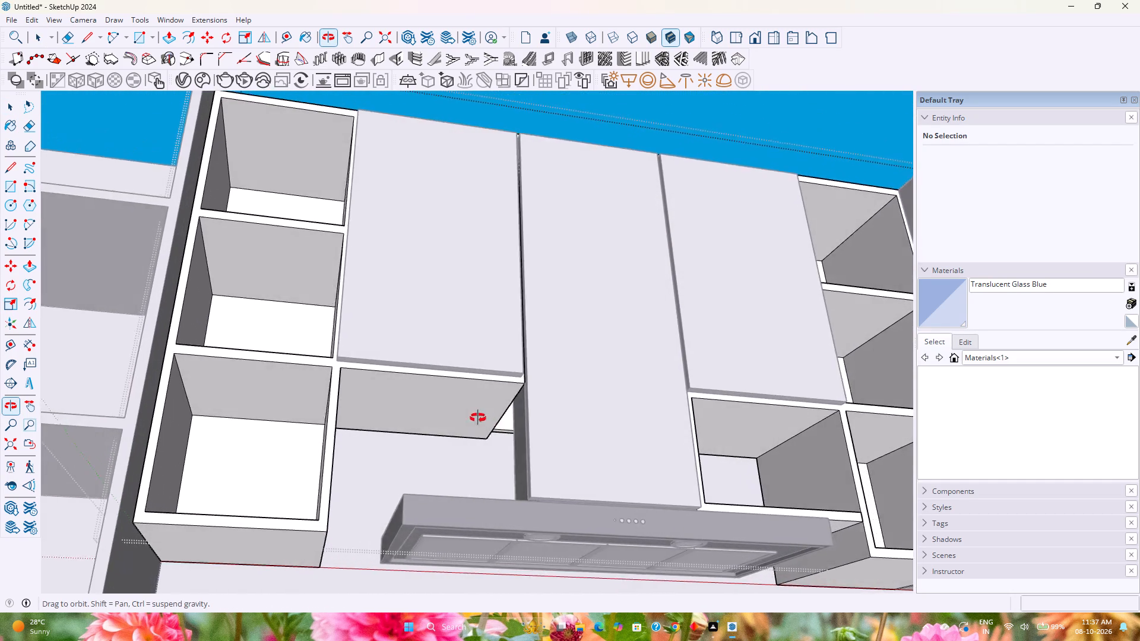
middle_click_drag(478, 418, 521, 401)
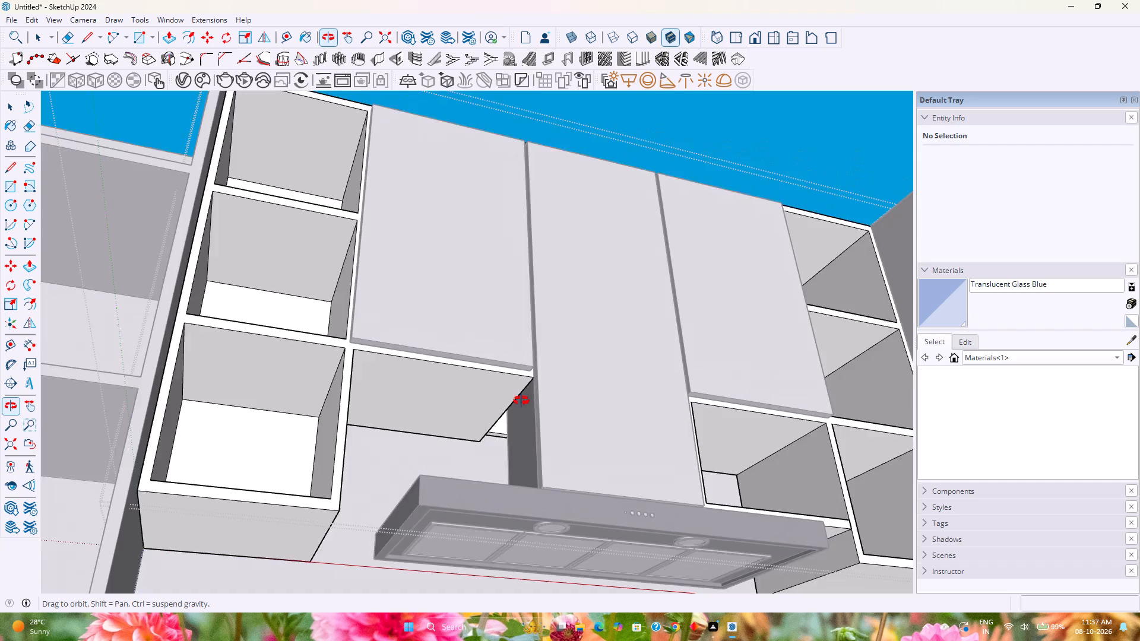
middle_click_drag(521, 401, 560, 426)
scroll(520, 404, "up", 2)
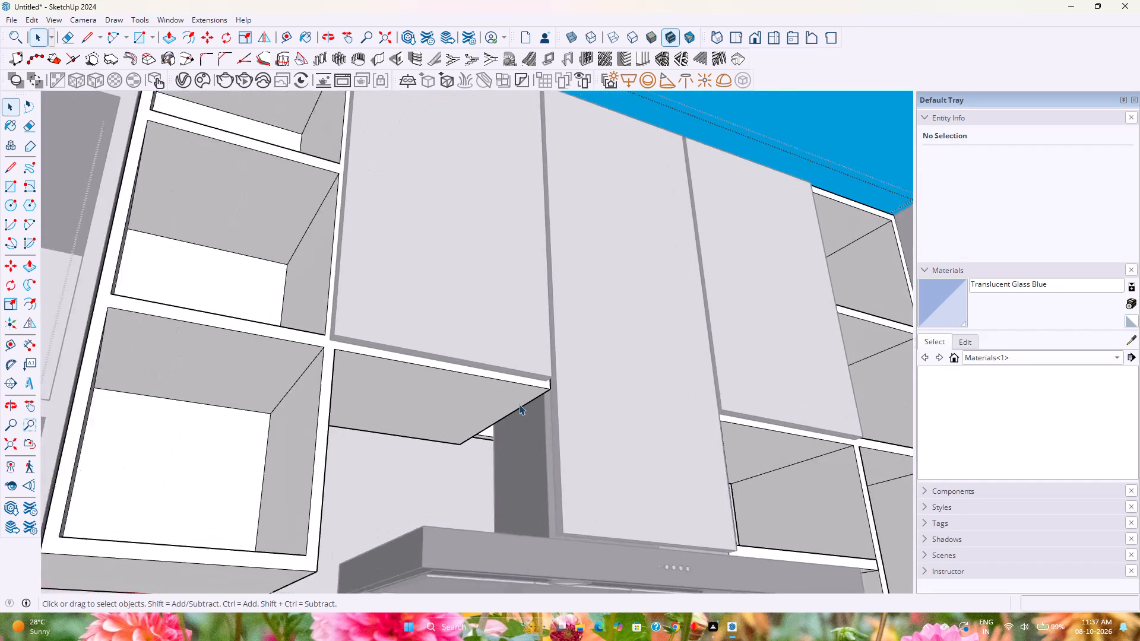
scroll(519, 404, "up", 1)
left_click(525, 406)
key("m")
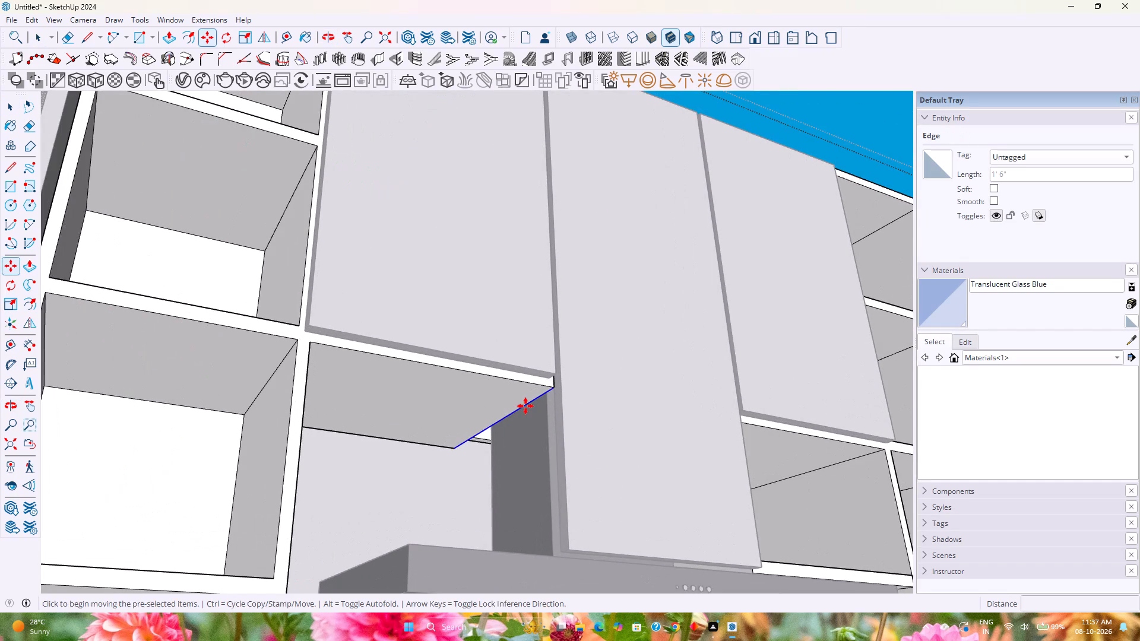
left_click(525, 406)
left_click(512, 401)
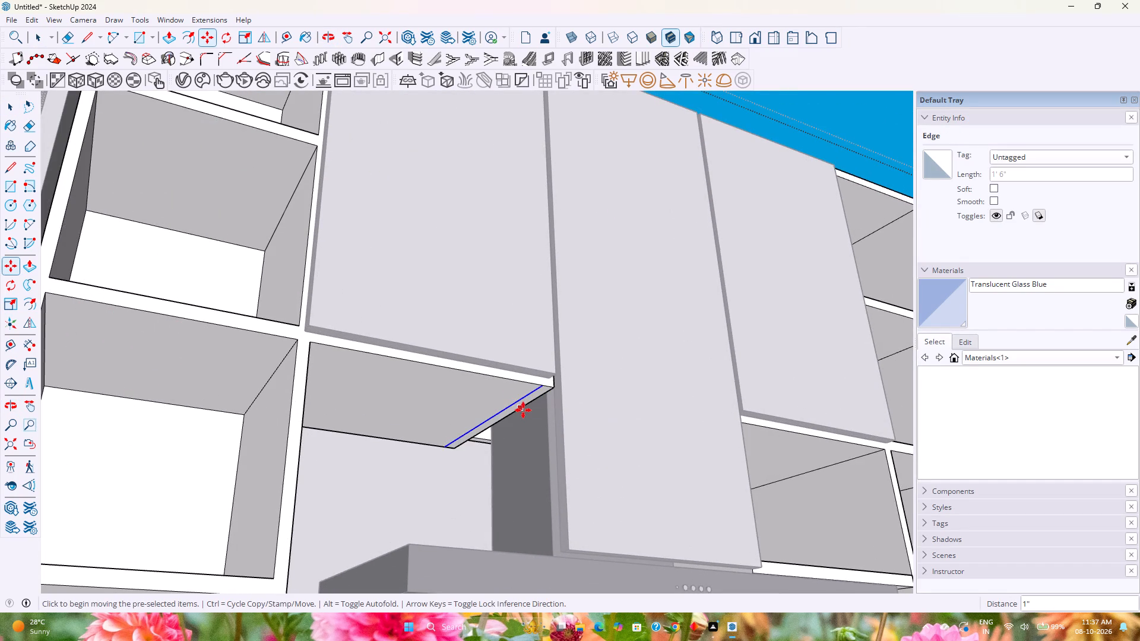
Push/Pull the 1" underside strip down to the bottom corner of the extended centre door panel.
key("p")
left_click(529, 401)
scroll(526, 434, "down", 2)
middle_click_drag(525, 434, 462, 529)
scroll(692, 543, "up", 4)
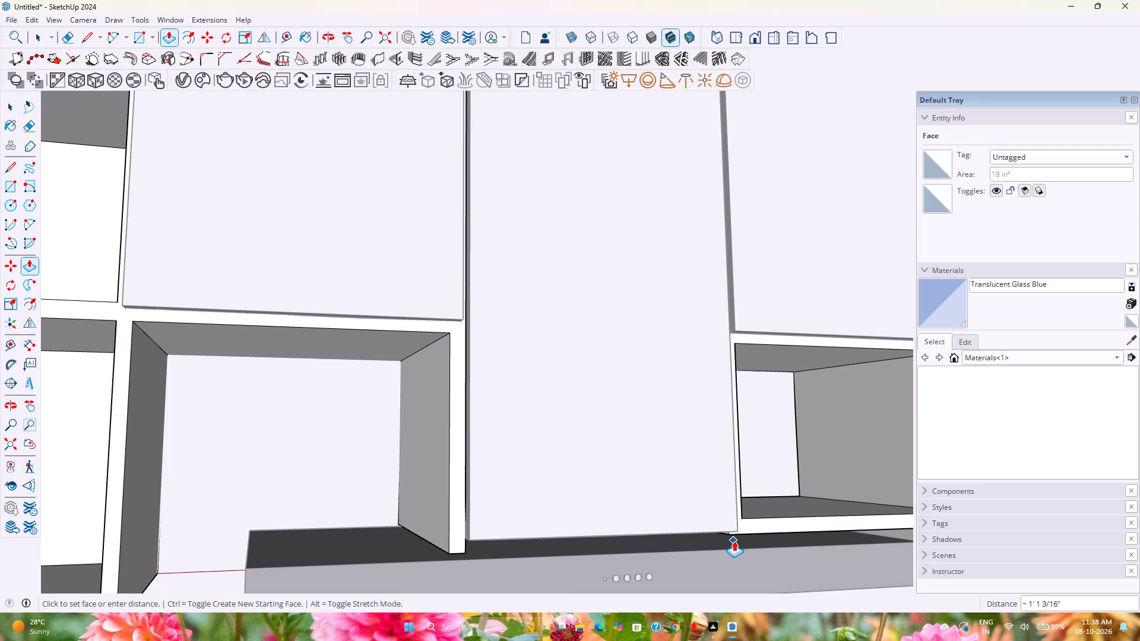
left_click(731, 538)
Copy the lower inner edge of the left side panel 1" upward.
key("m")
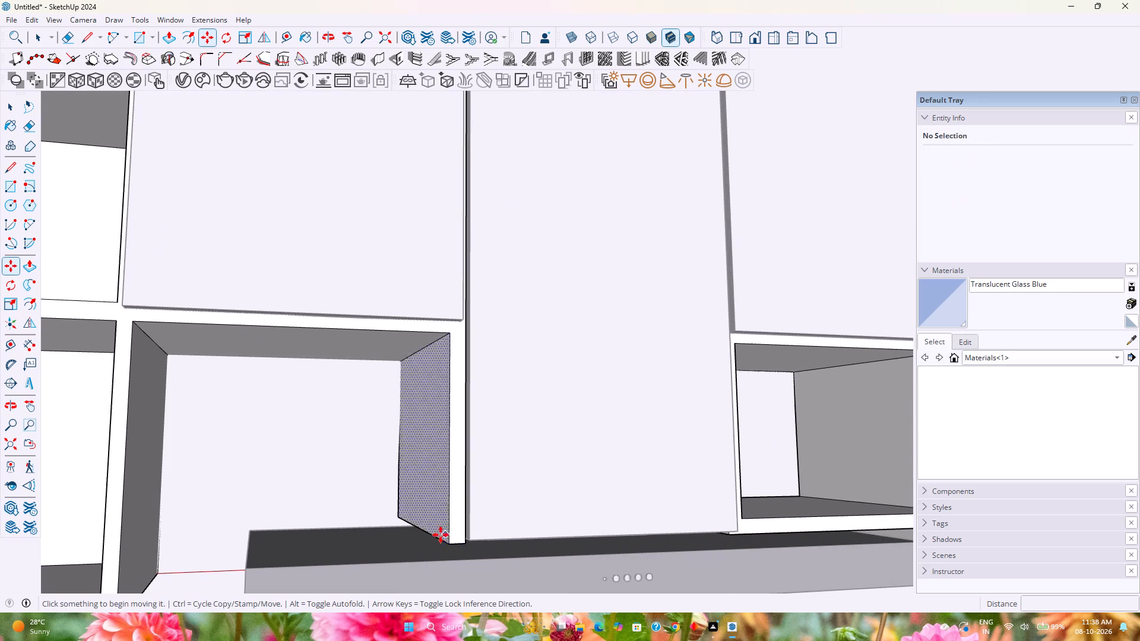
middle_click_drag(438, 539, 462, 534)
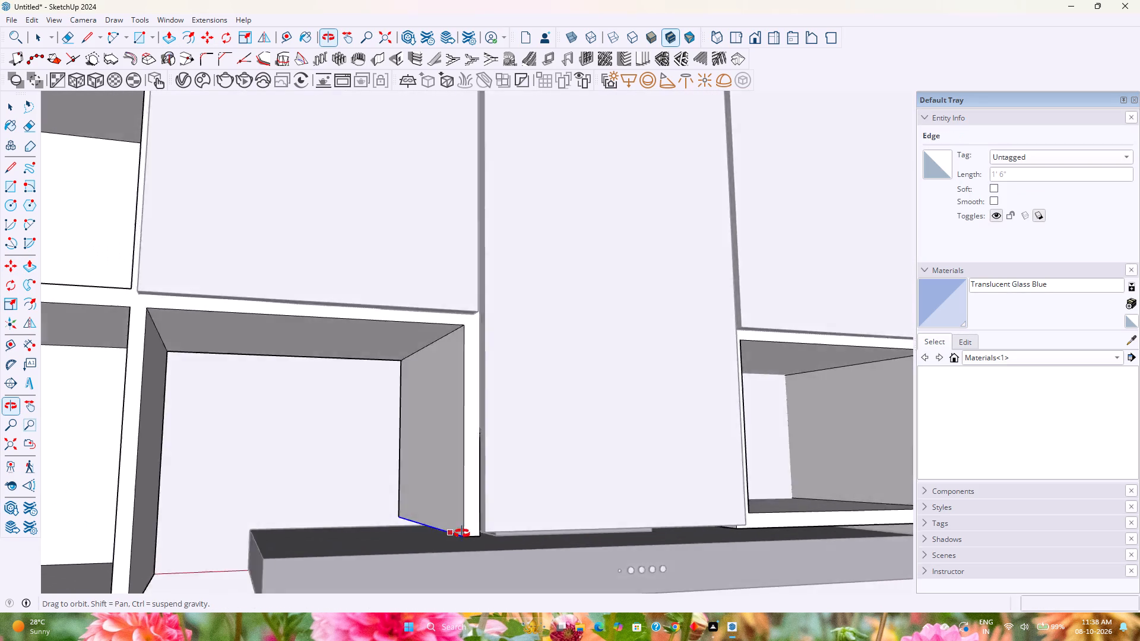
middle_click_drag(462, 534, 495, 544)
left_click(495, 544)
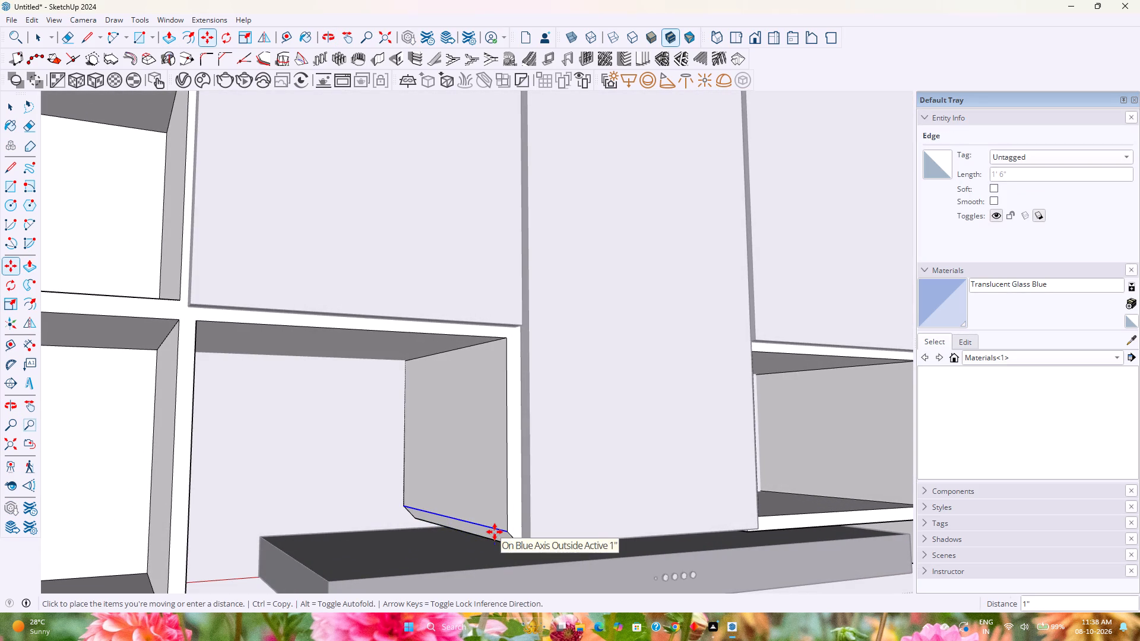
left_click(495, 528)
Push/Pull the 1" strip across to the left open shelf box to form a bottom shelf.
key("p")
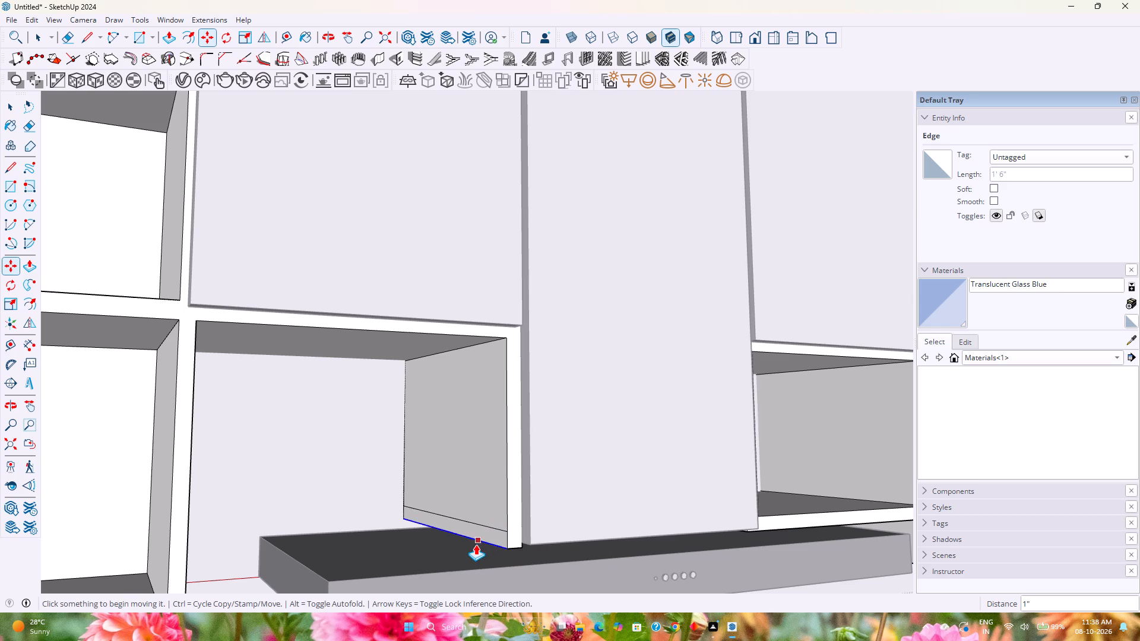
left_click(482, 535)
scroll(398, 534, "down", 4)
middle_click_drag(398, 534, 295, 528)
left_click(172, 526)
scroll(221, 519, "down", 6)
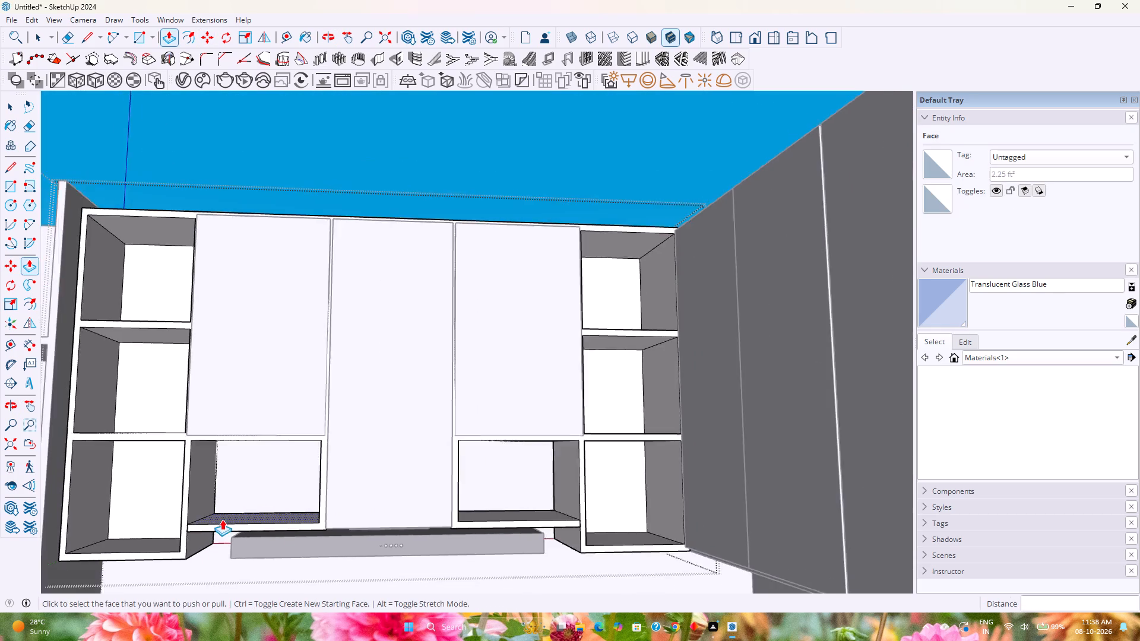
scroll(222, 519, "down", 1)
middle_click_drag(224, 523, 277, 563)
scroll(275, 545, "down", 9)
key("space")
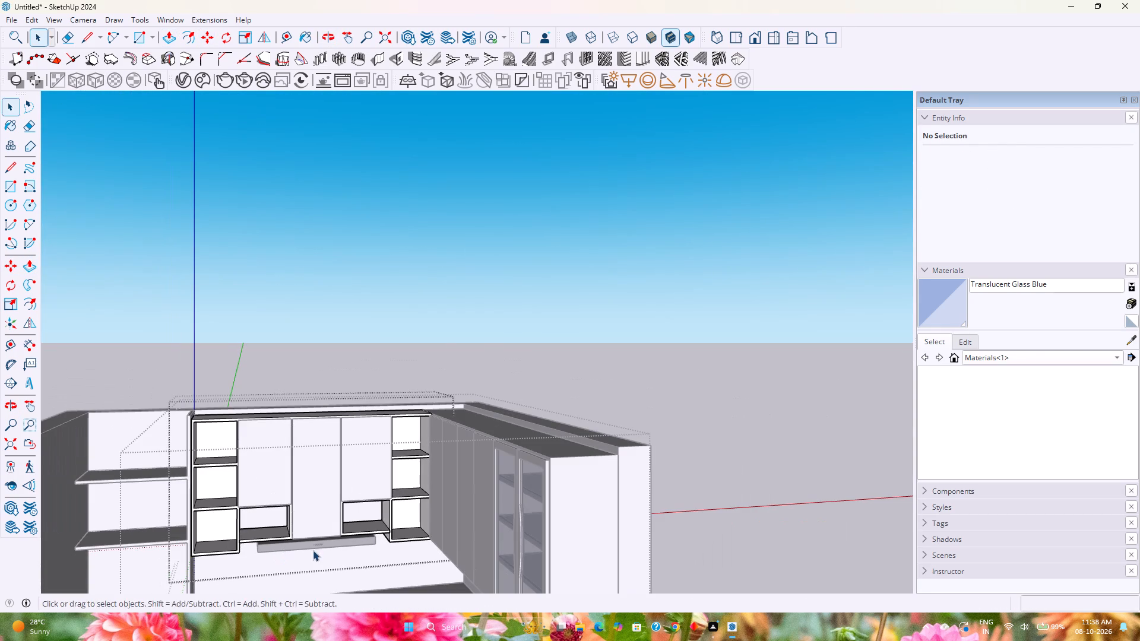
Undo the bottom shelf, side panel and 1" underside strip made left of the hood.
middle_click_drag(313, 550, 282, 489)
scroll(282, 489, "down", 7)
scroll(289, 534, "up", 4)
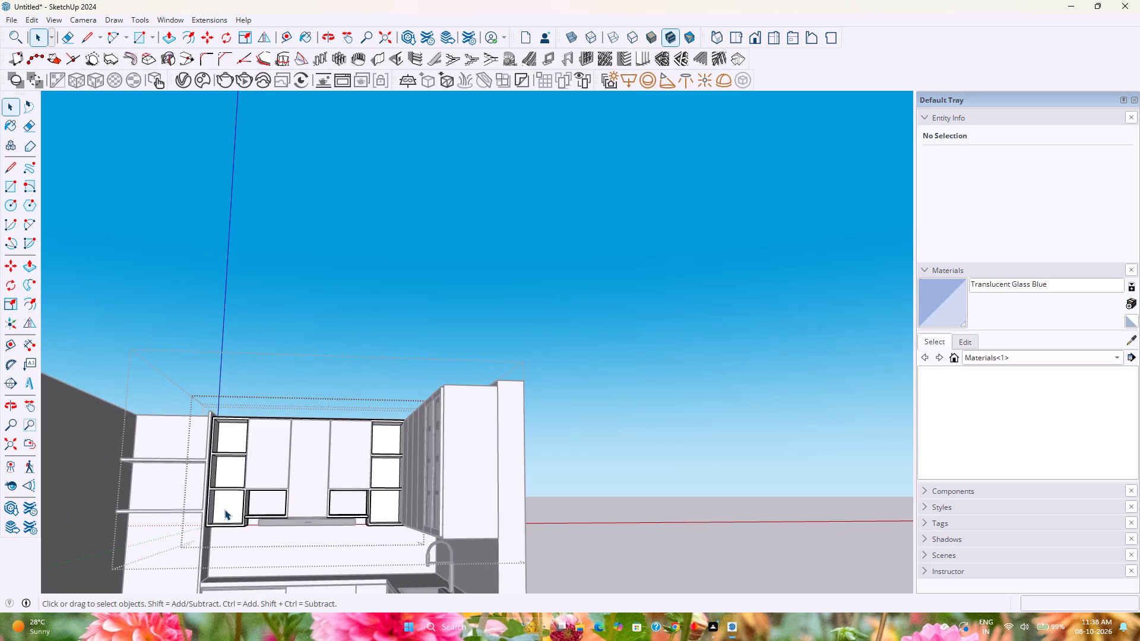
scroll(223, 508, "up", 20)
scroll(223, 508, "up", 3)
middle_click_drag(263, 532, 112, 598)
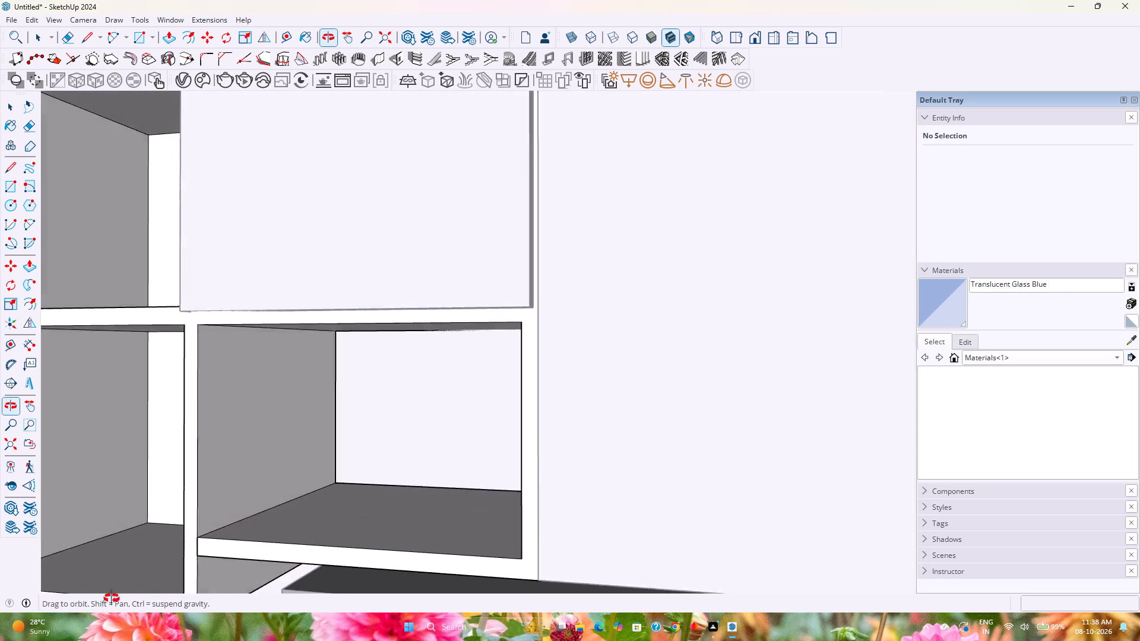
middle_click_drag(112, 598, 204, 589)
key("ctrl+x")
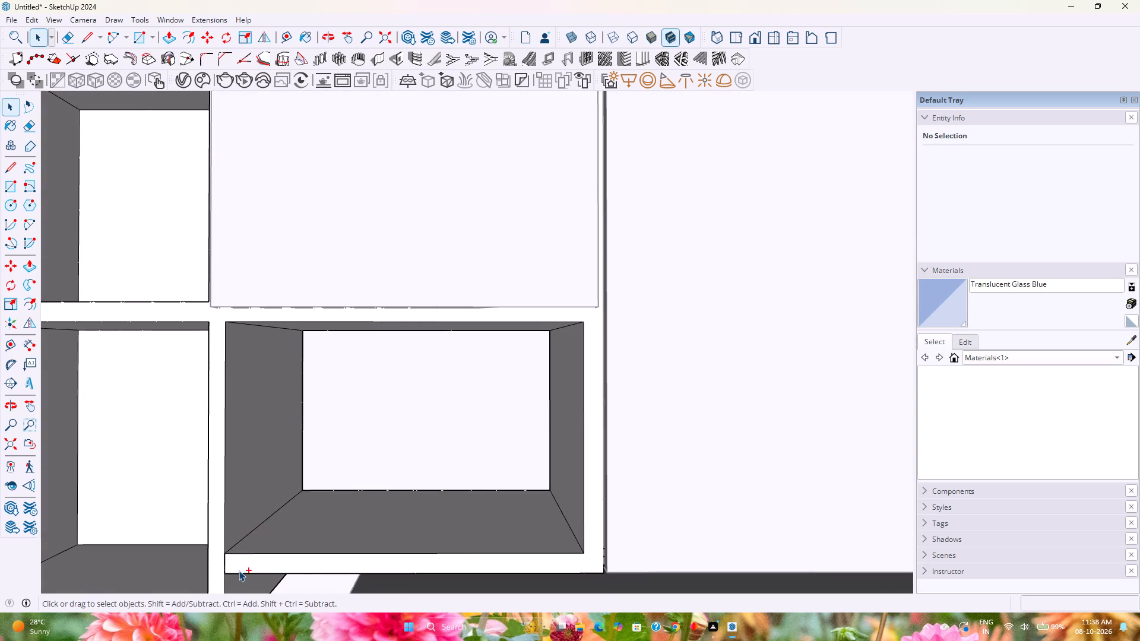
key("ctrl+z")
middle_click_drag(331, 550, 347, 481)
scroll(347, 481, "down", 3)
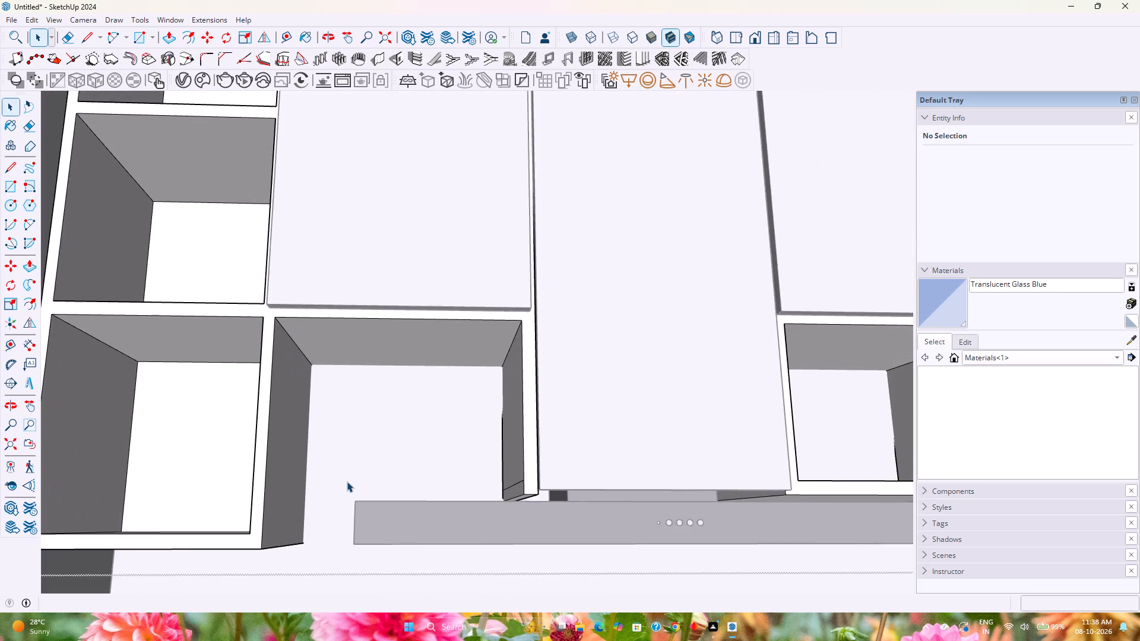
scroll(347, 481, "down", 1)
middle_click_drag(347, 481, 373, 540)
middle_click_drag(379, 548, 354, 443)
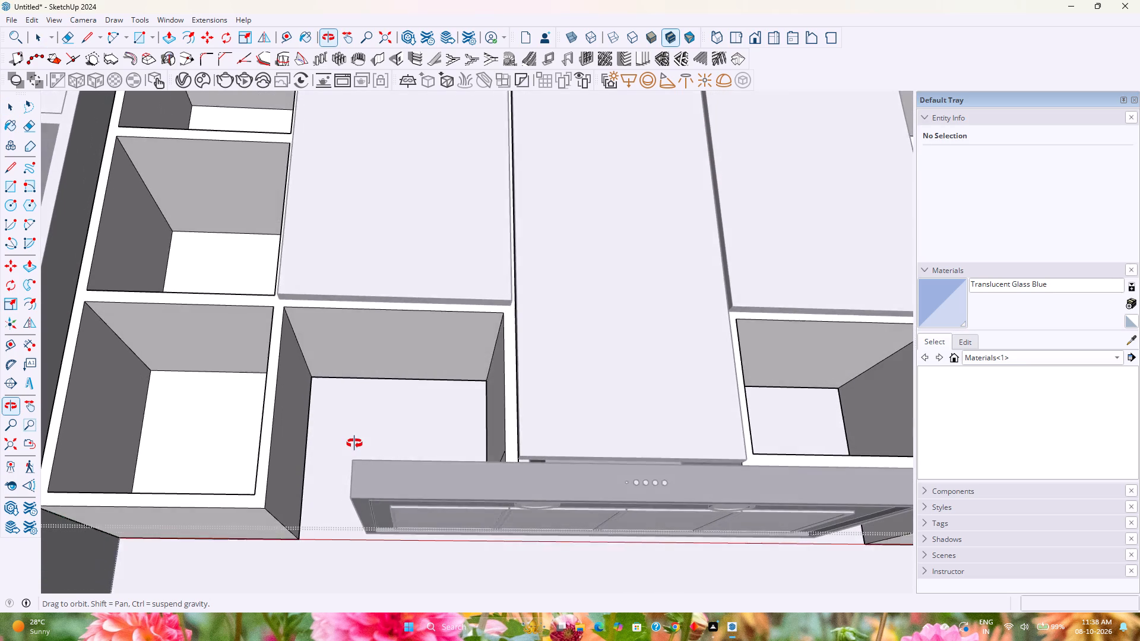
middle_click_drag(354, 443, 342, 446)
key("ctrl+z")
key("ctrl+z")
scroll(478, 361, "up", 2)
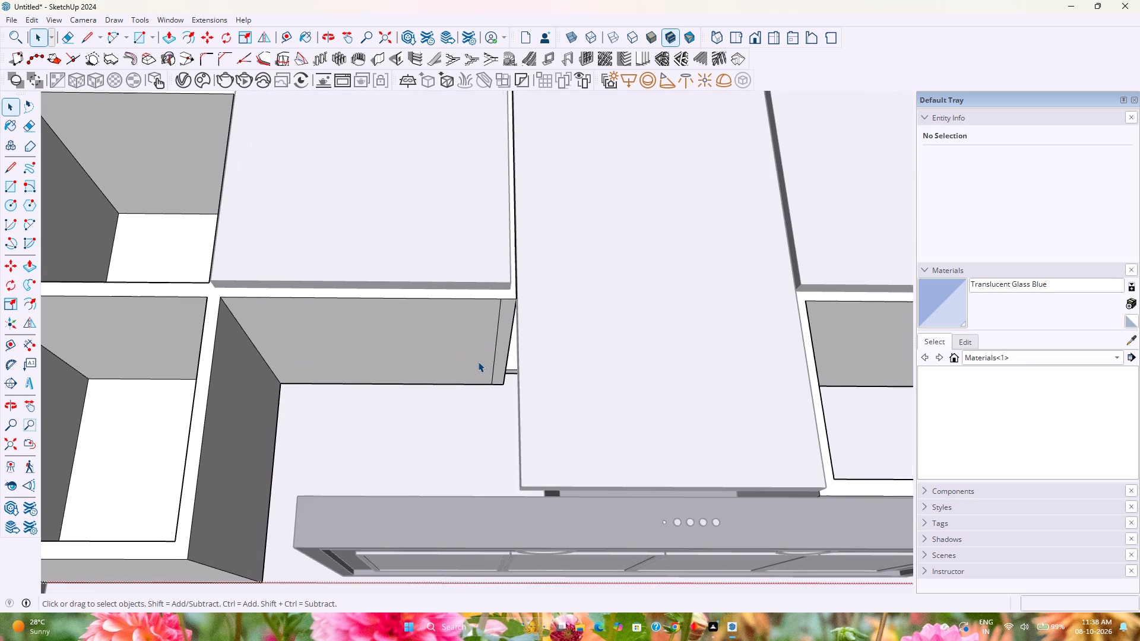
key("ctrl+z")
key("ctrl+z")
Copy the underside edge of the left cabinet nearest the hood duct 1" inward.
scroll(506, 357, "up", 2)
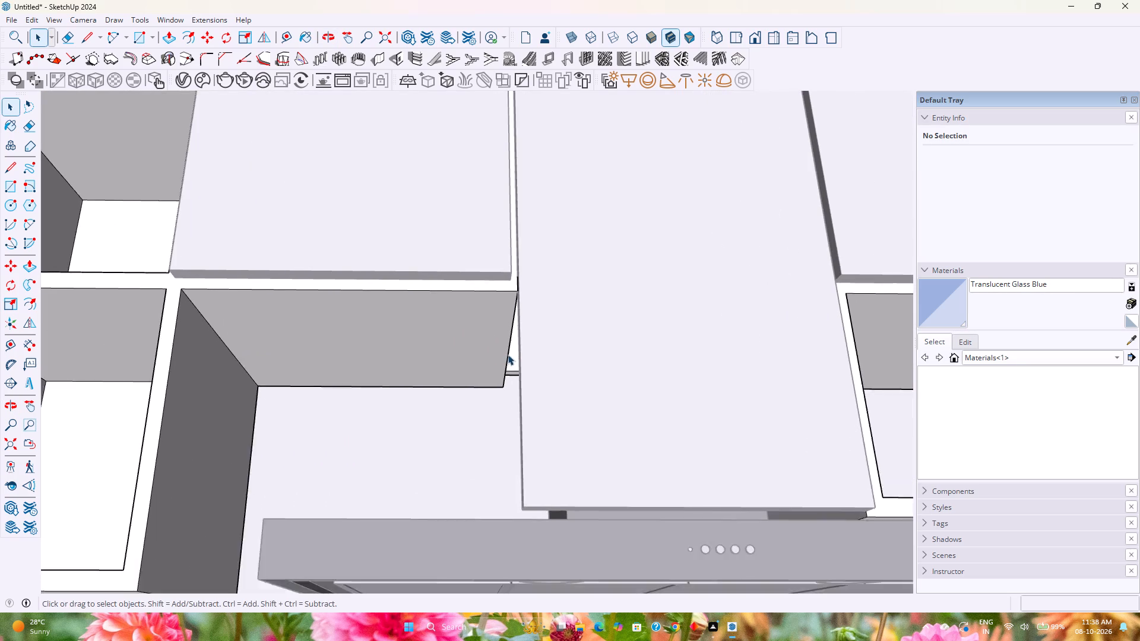
left_click(511, 351)
key("m")
left_click(507, 351)
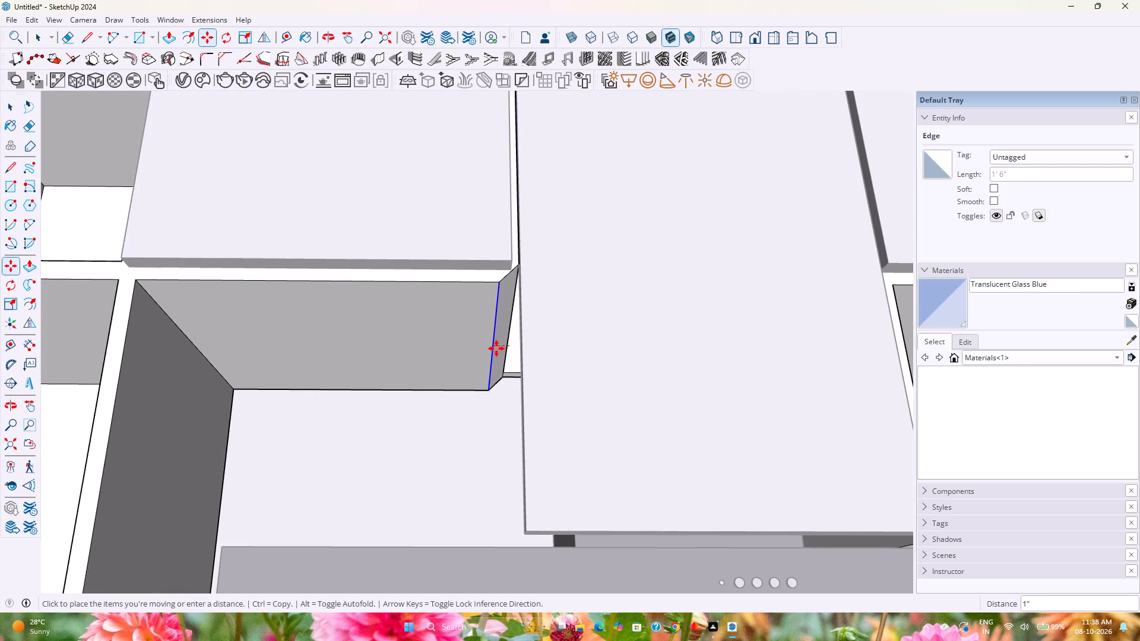
left_click(493, 350)
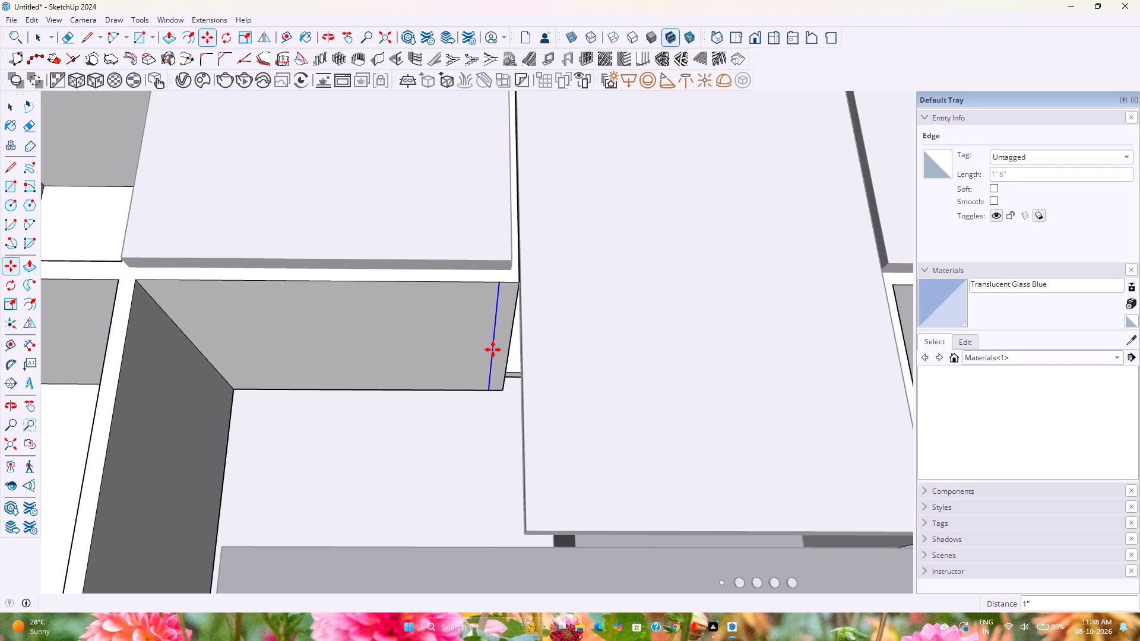
Push/Pull the 1" underside strip down to the bottom level of the extended centre door panel and the opposite side panel.
key("p")
left_click(504, 347)
scroll(513, 395, "down", 4)
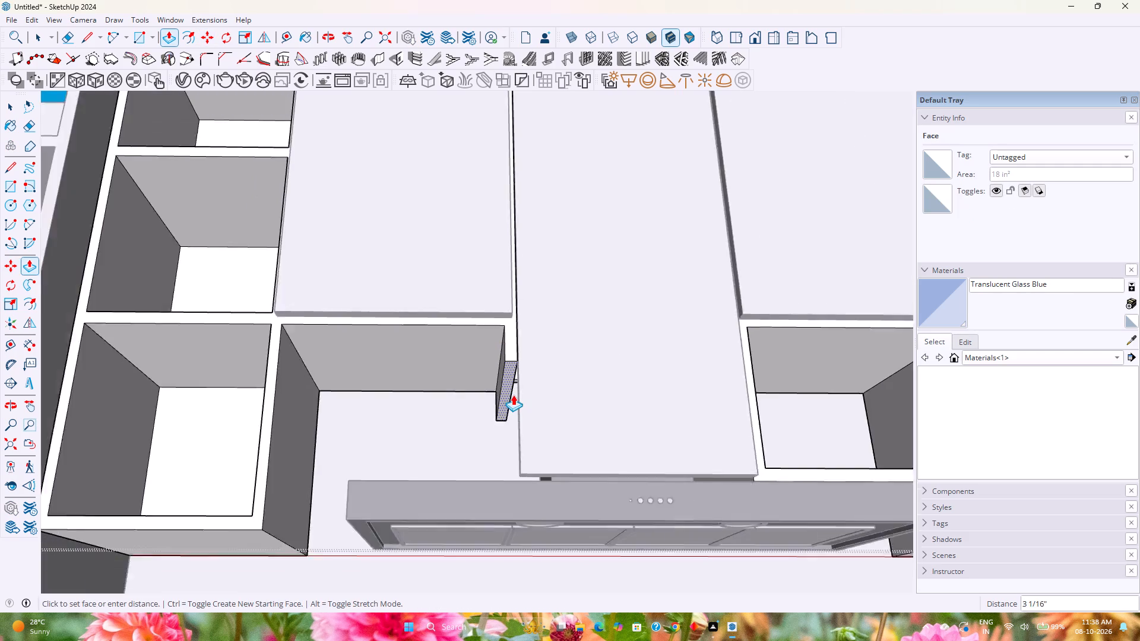
scroll(513, 395, "down", 4)
middle_click_drag(513, 396, 511, 499)
scroll(665, 482, "up", 3)
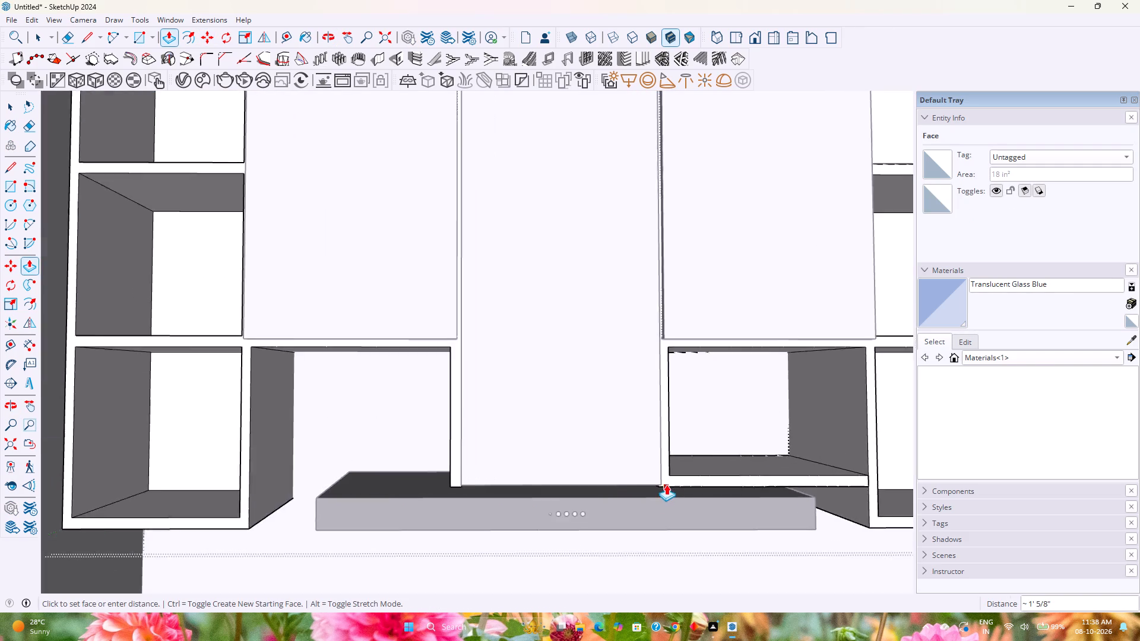
scroll(666, 484, "up", 4)
left_click(664, 486)
Copy the lower inner edge of the new left side panel 1" upward.
middle_click_drag(398, 471, 556, 497)
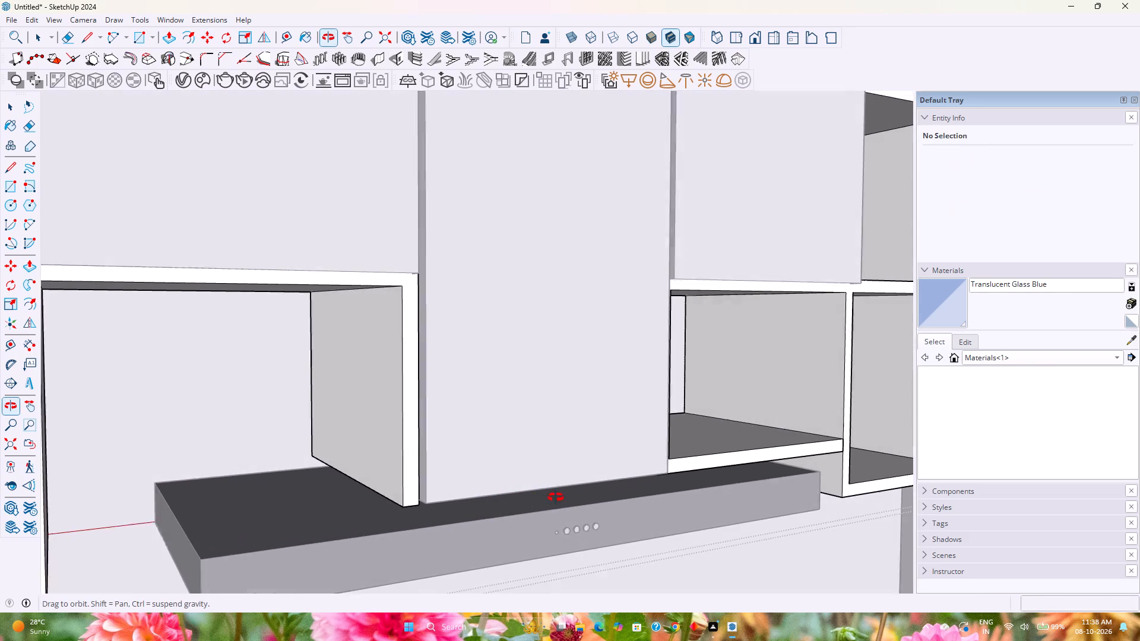
middle_click_drag(556, 497, 562, 499)
key("m")
left_click(381, 492)
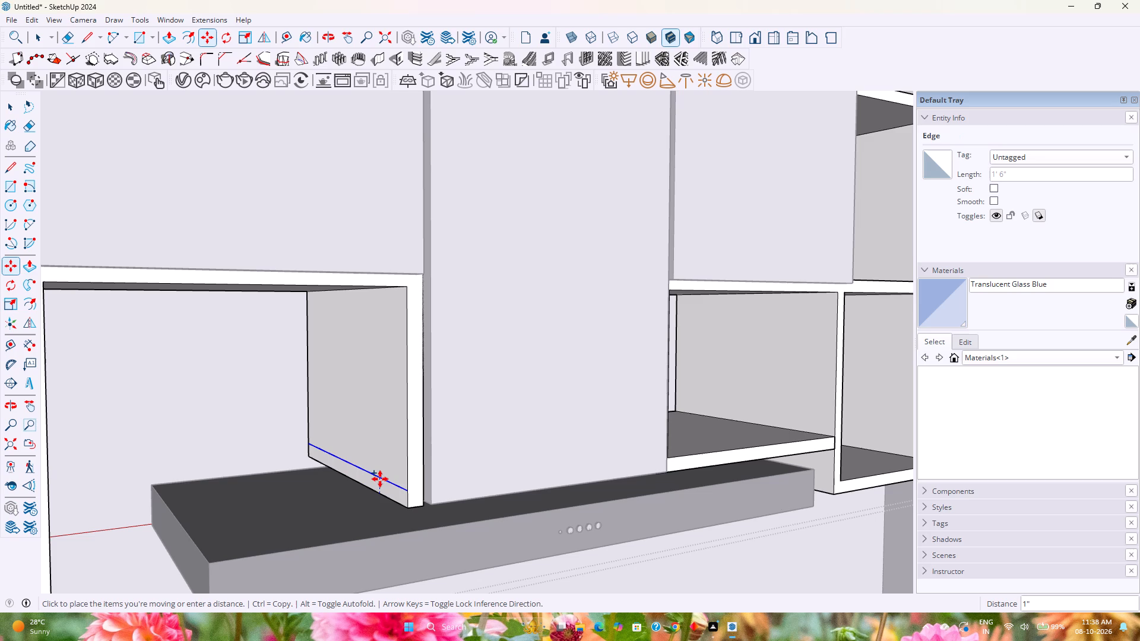
left_click(380, 477)
Push/Pull the 1" strip across to the left open shelf box to form a bottom shelf.
key("p")
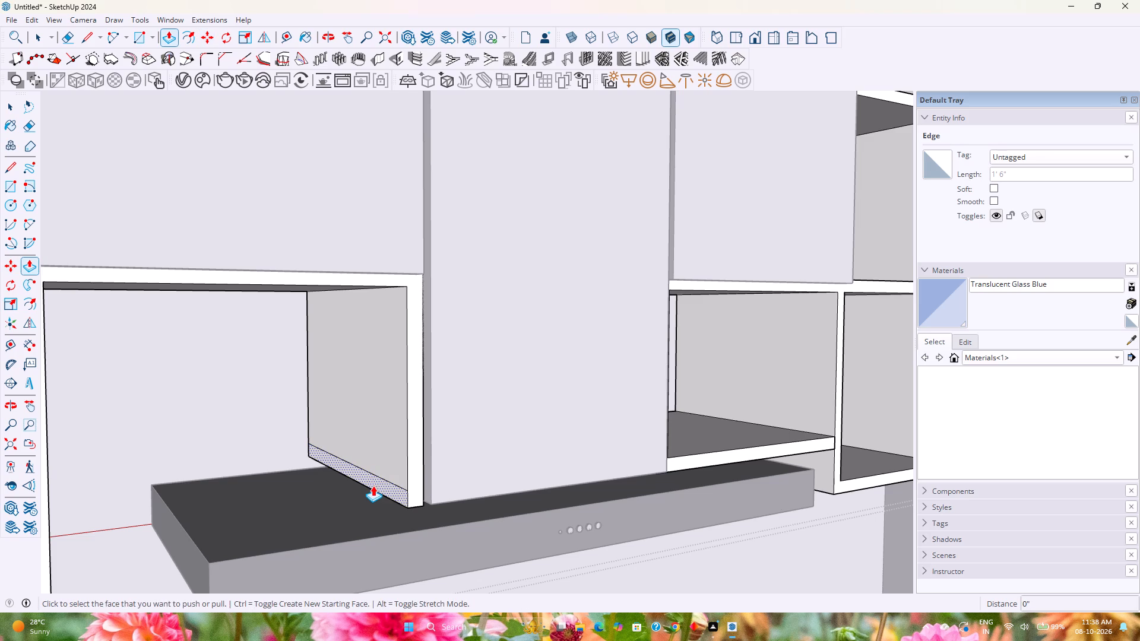
left_click(379, 485)
scroll(357, 488, "down", 8)
middle_click_drag(357, 488, 267, 496)
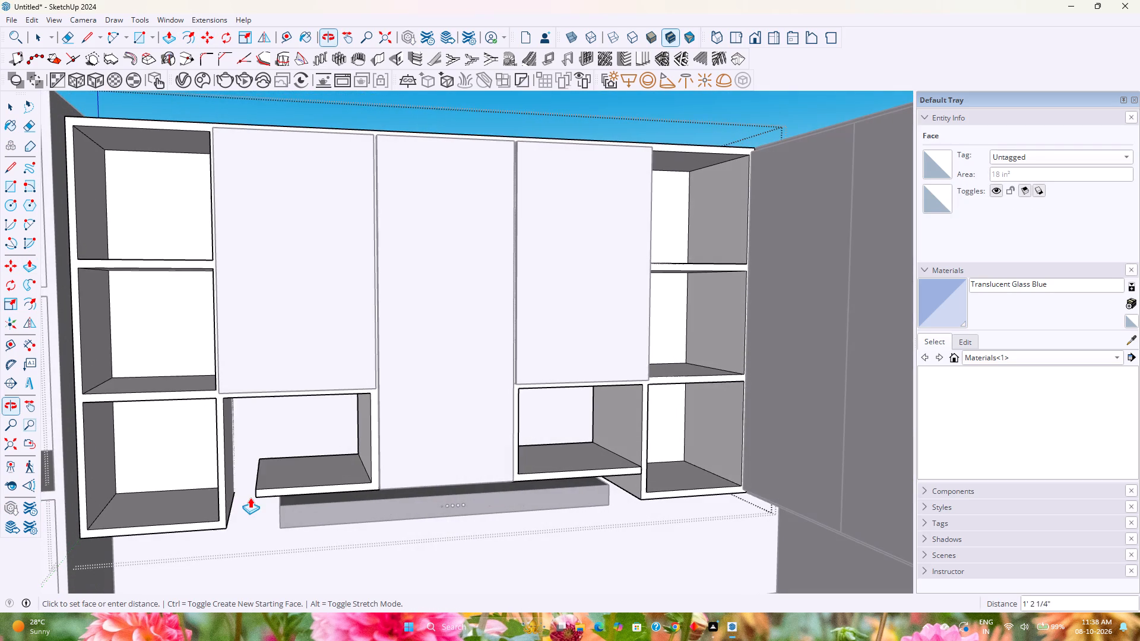
left_click(223, 509)
key("space")
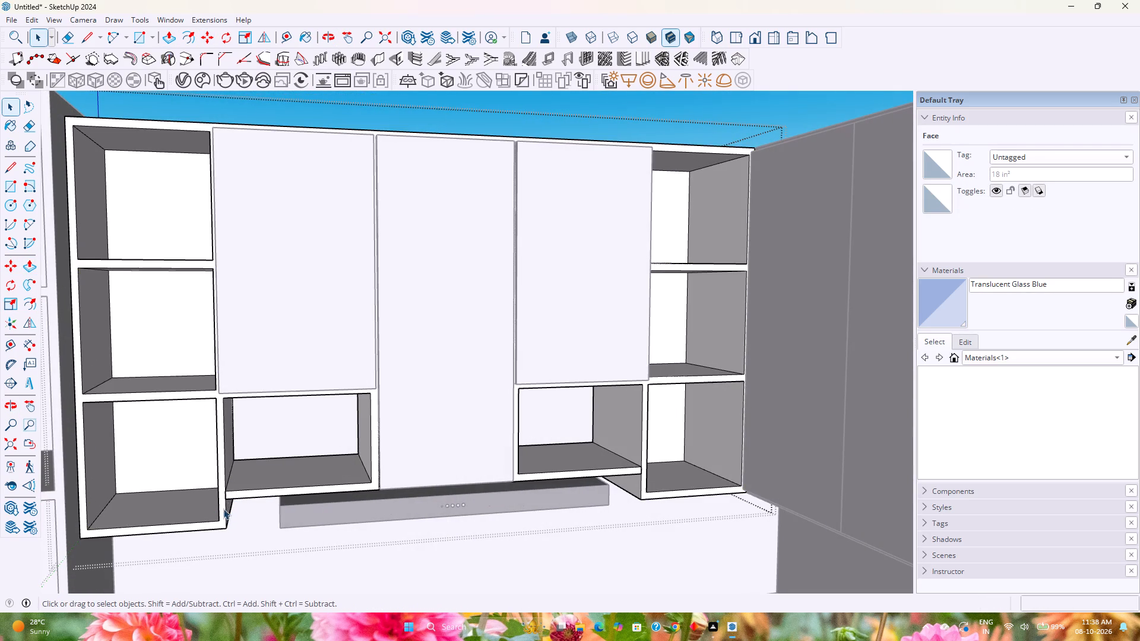
Delete the short seam edge on the front face where the left bottom shelf meets the open shelf box.
scroll(224, 491, "up", 12)
middle_click_drag(227, 505, 317, 524)
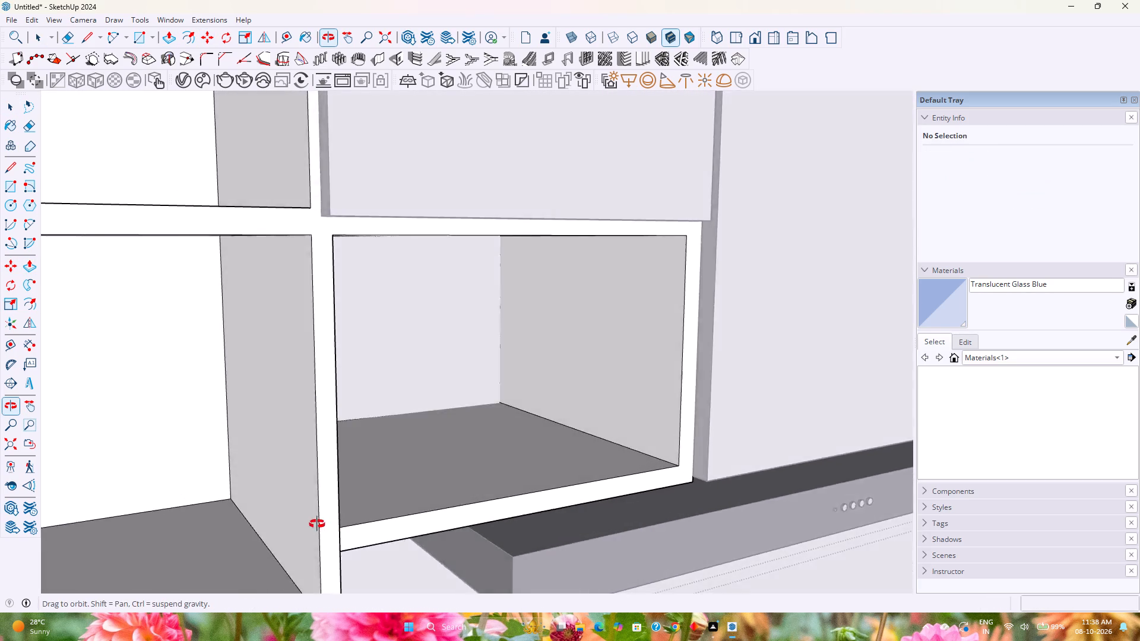
middle_click_drag(317, 524, 350, 513)
scroll(381, 535, "up", 14)
middle_click_drag(412, 534, 191, 510)
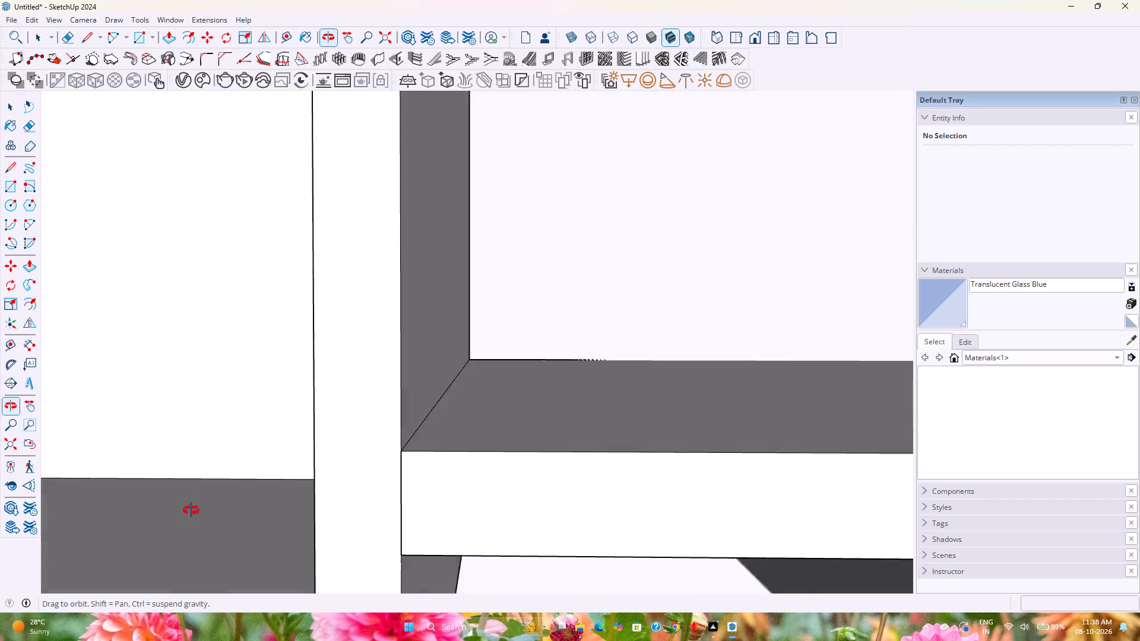
middle_click_drag(191, 510, 255, 518)
scroll(255, 518, "down", 9)
double_click(306, 515)
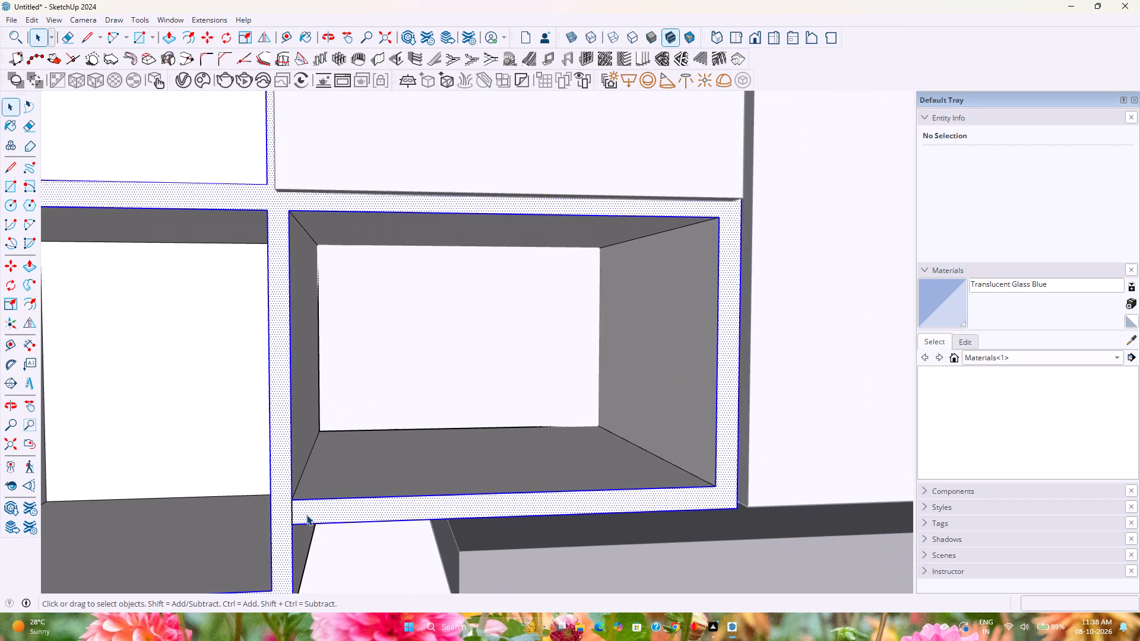
scroll(293, 514, "up", 2)
left_click(289, 514)
left_click(292, 512)
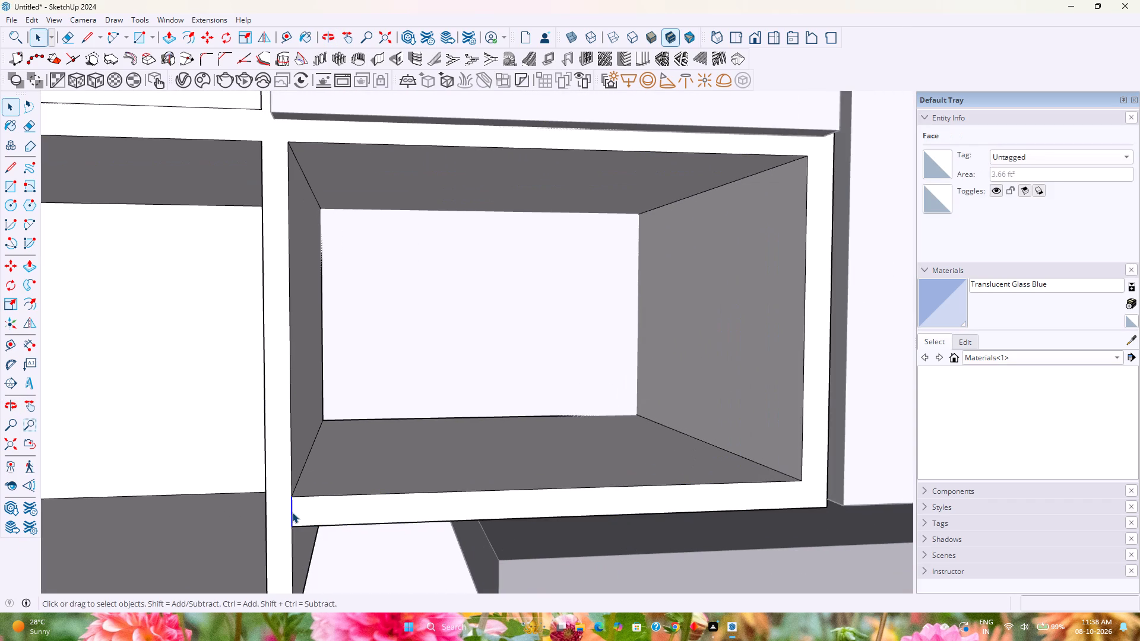
key("Delete")
scroll(312, 520, "down", 10)
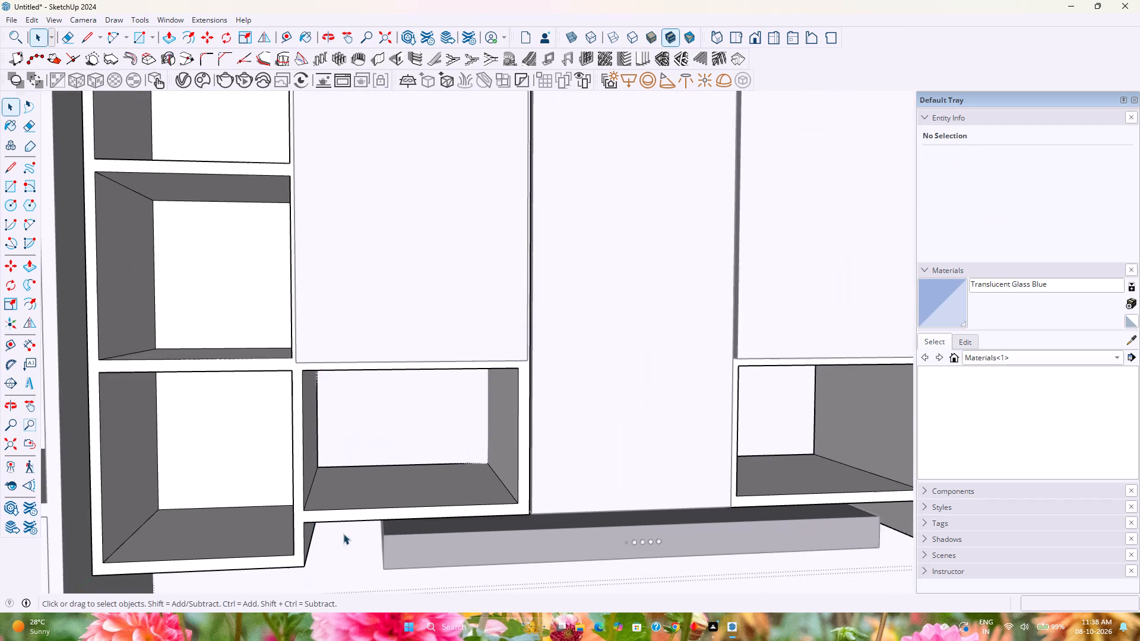
Delete the short seam edge on the front face where the right bottom shelf meets the open shelf box.
middle_click_drag(366, 523, 182, 464, "shift")
scroll(175, 467, "down", 1)
left_click(668, 429)
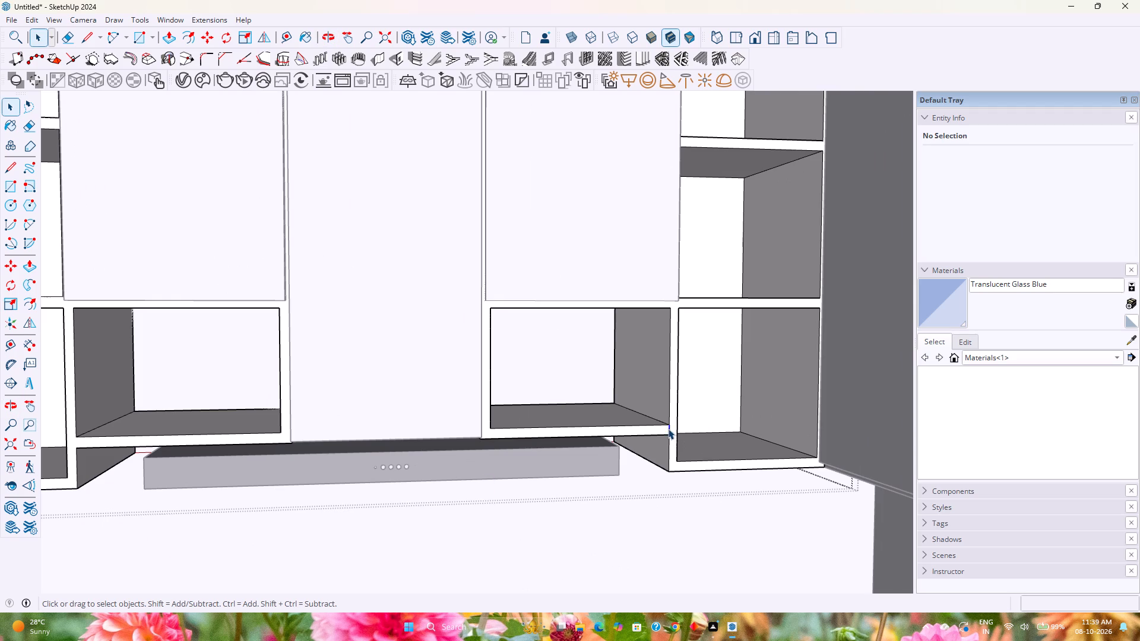
key("Delete")
Leave the cabinet group and review the whole kitchen from several angles, checking the hood surround, wall cabinets and base units.
scroll(649, 473, "down", 3)
middle_click_drag(649, 473, 533, 465)
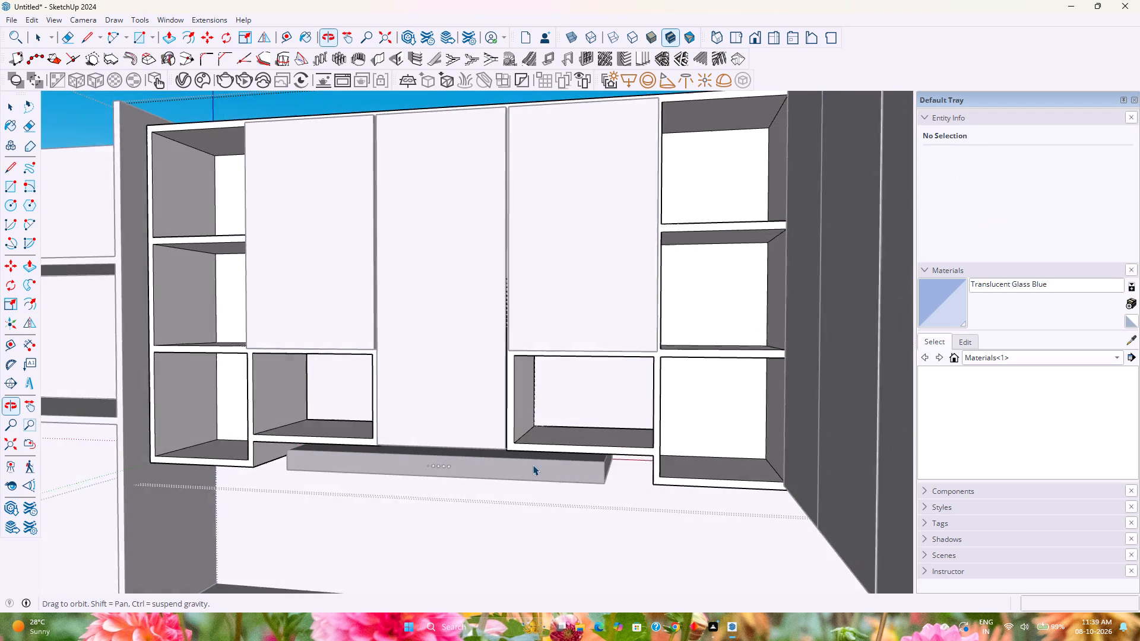
middle_click_drag(533, 465, 533, 465)
scroll(533, 464, "down", 4)
middle_click_drag(519, 471, 572, 497)
scroll(572, 483, "down", 3)
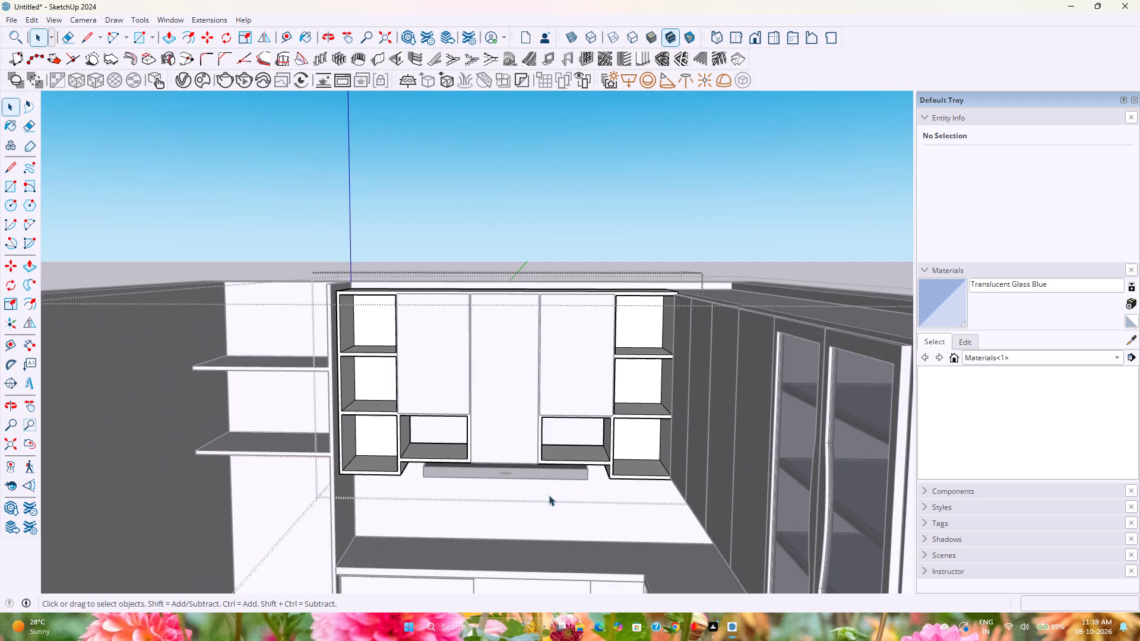
middle_click_drag(541, 497, 588, 422)
scroll(587, 423, "down", 3)
middle_click_drag(586, 424, 547, 424)
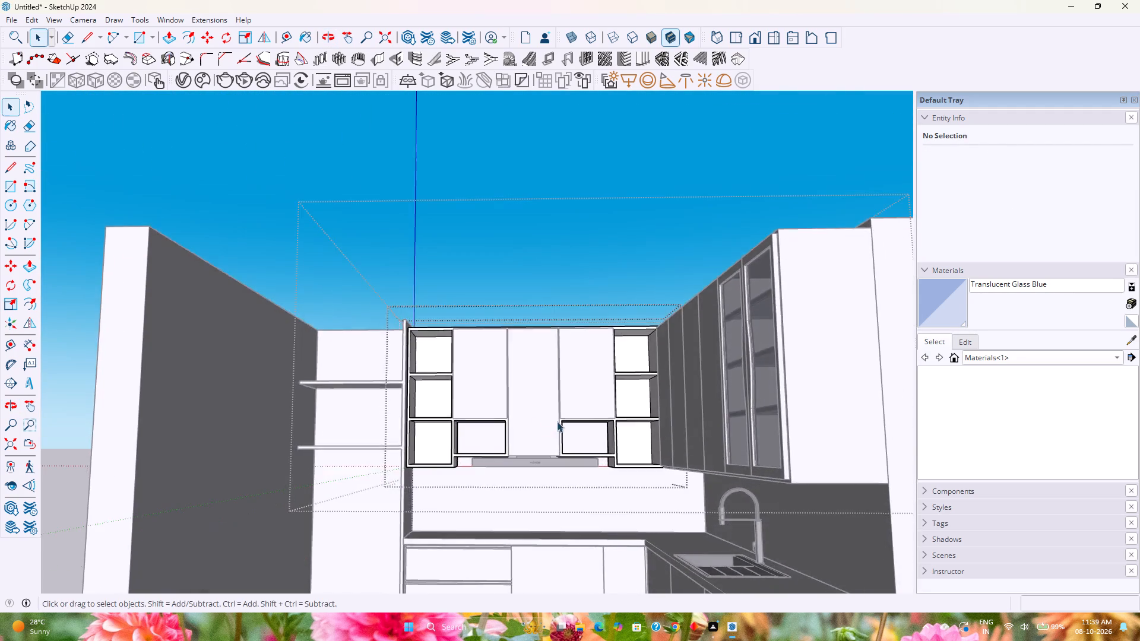
scroll(557, 421, "down", 7)
left_click(779, 486)
left_click(774, 492)
left_click(772, 493)
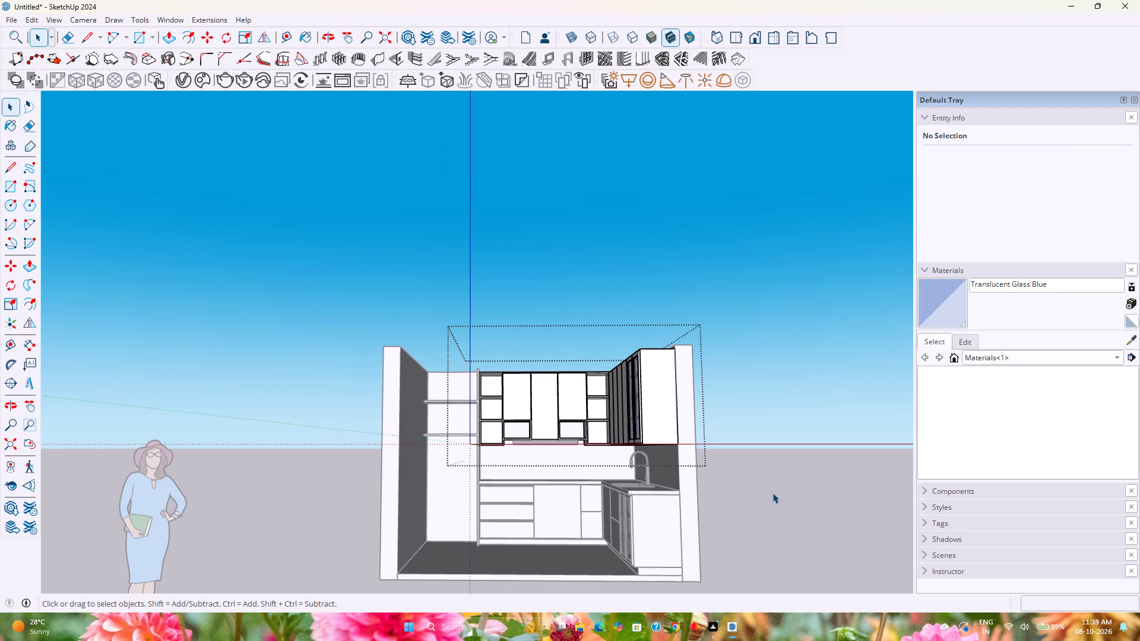
middle_click_drag(760, 496, 860, 517)
scroll(740, 513, "up", 4)
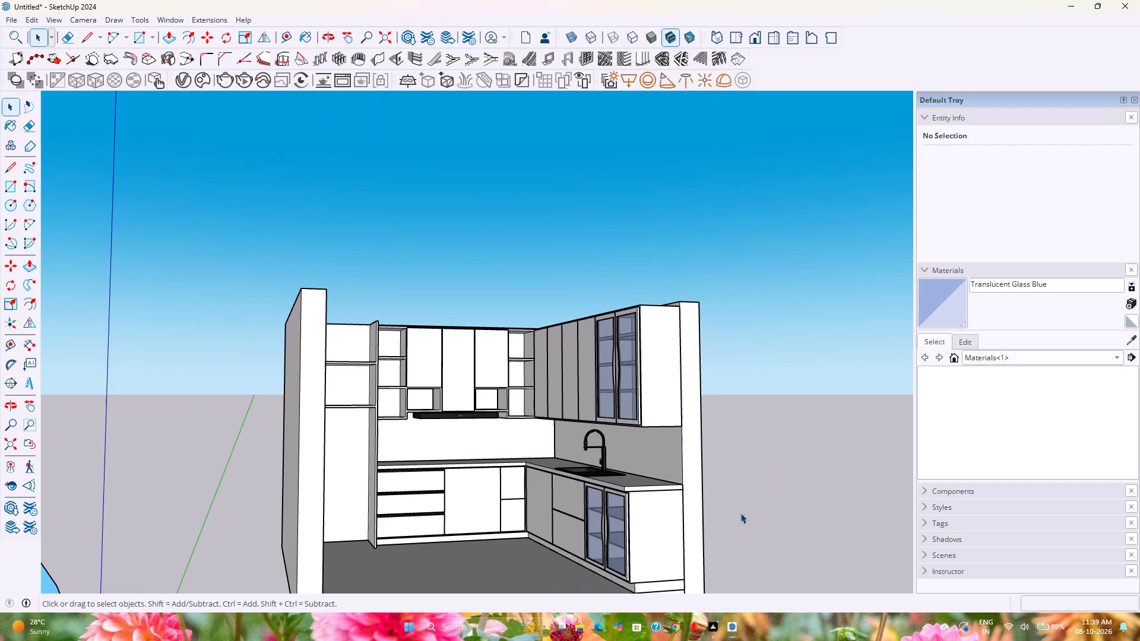
middle_click_drag(746, 473, 695, 458, "shift")
middle_click_drag(633, 461, 572, 504)
middle_click_drag(561, 502, 574, 514, "shift")
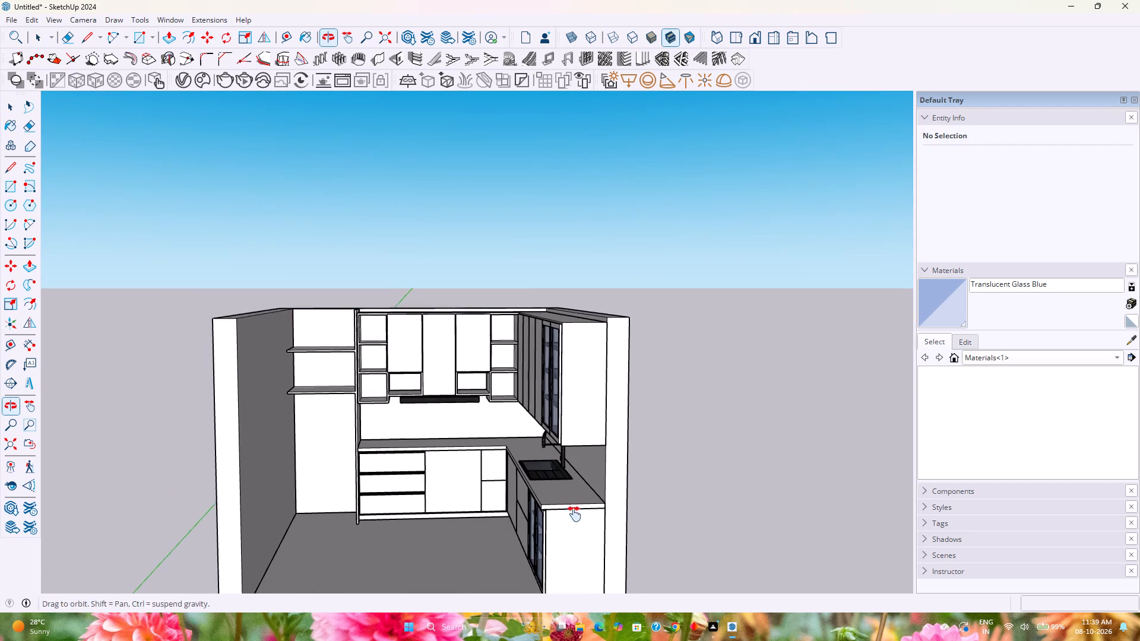
middle_click_drag(574, 514, 597, 535, "shift")
middle_click_drag(604, 537, 540, 513)
middle_click_drag(508, 507, 639, 521)
middle_click_drag(641, 513, 479, 492, "shift")
middle_click_drag(458, 488, 538, 488)
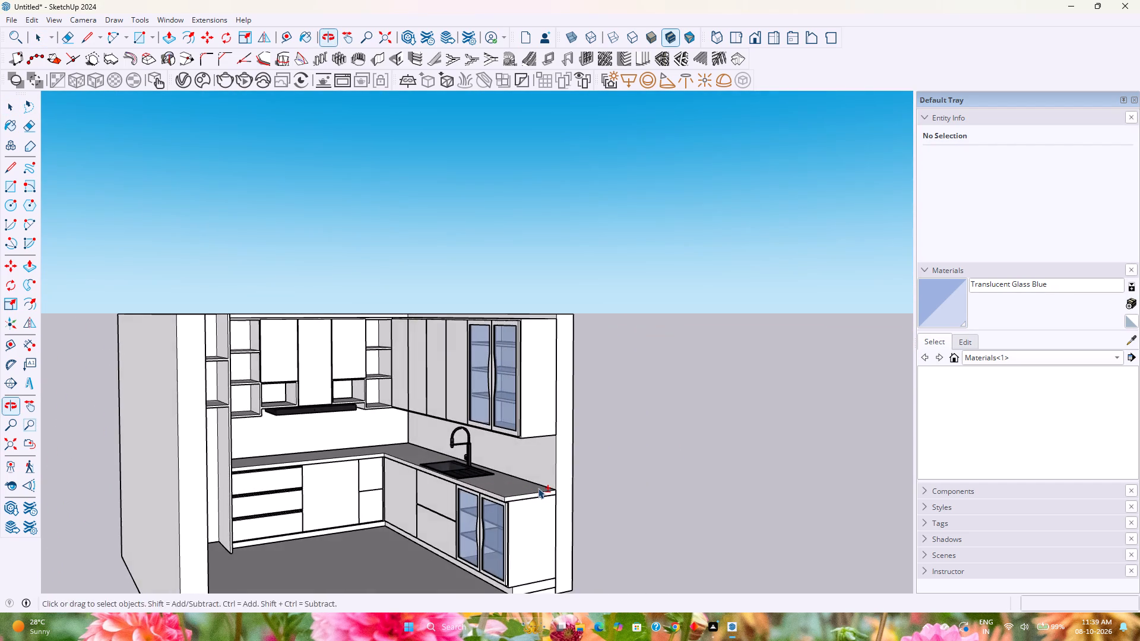
middle_click_drag(534, 485, 615, 490, "shift")
middle_click_drag(615, 490, 548, 479)
Save the model to the Desktop as "Fuji - Kitchen Design".
key("ctrl+s")
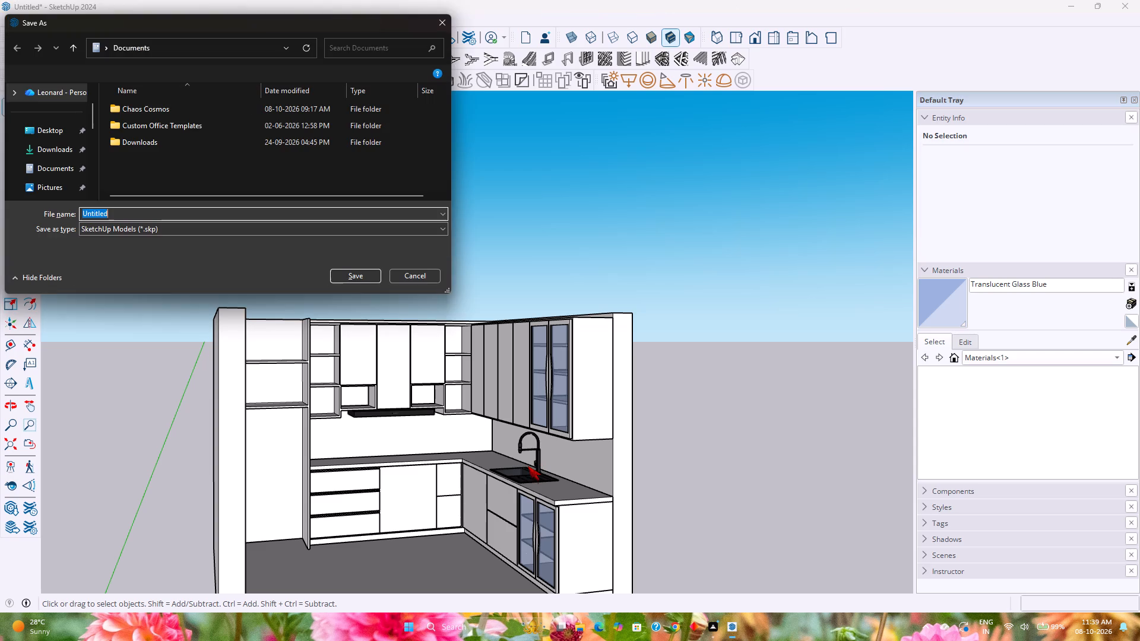
left_click(18, 122)
double_click(58, 135)
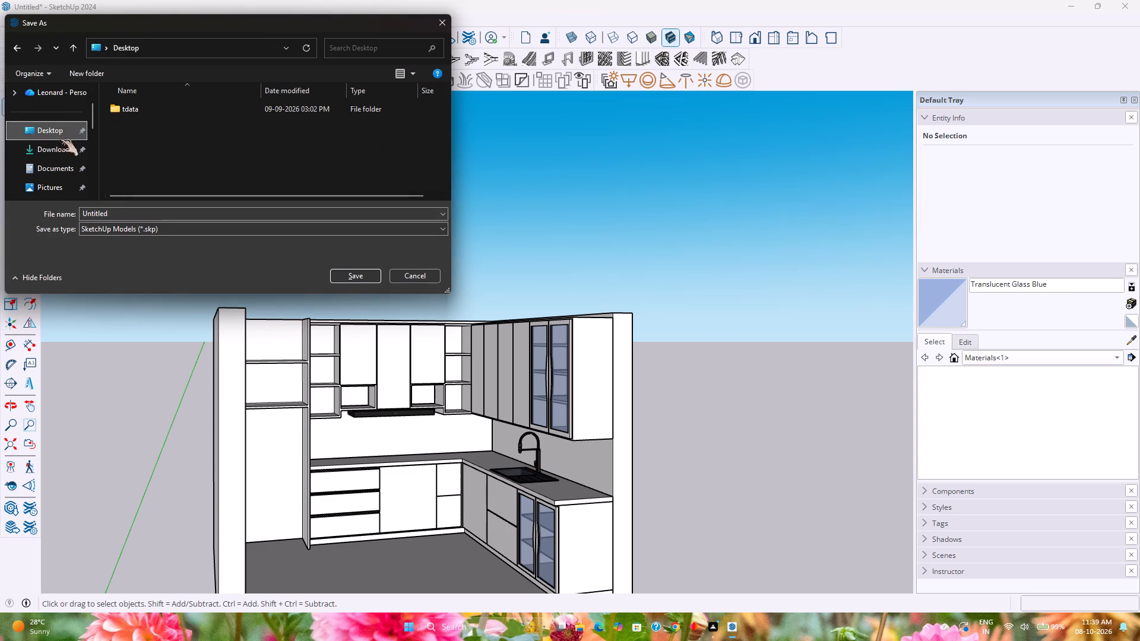
double_click(140, 213)
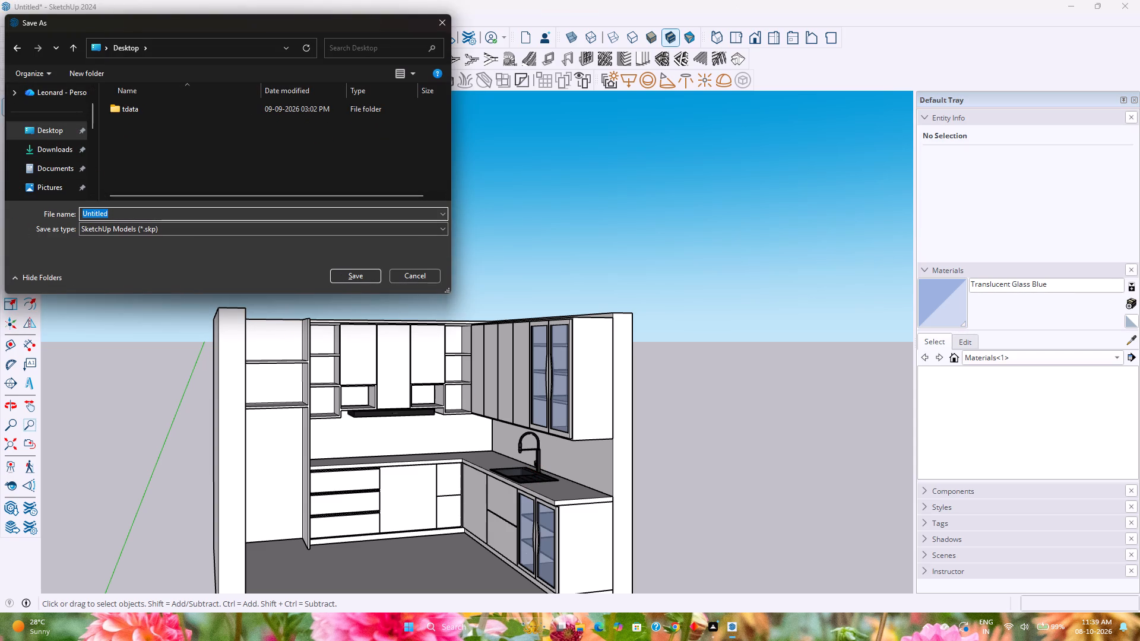
type("Fuji -")
key("space")
type("Kitcheb")
key("space")
key("BackSpace")
key("BackSpace")
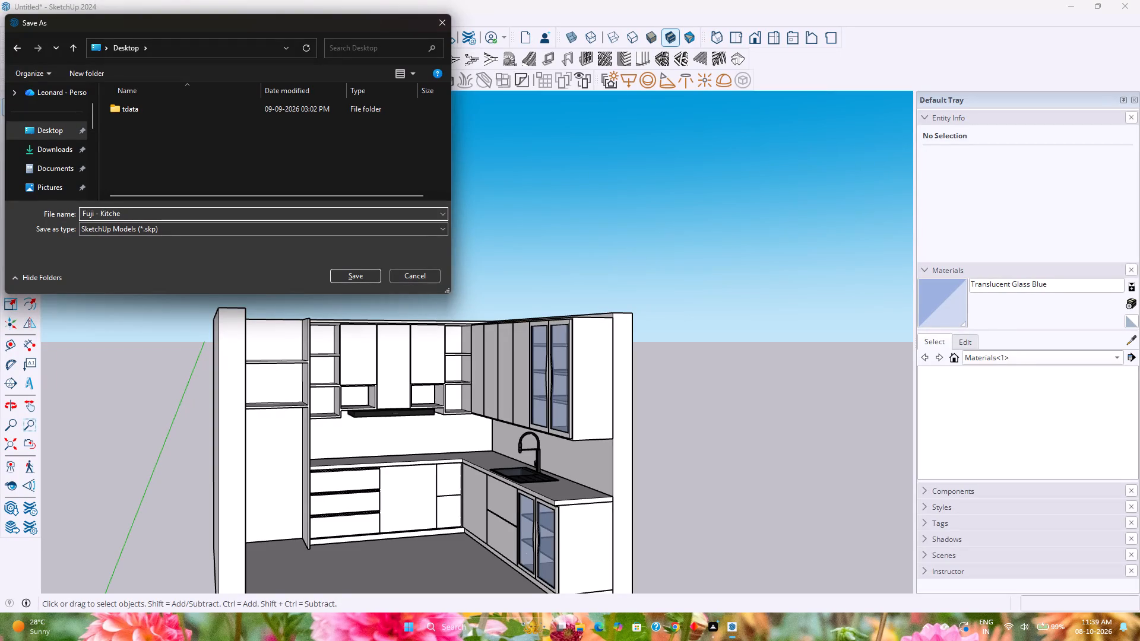
type("n Design")
key("space")
key("BackSpace")
key("Return")
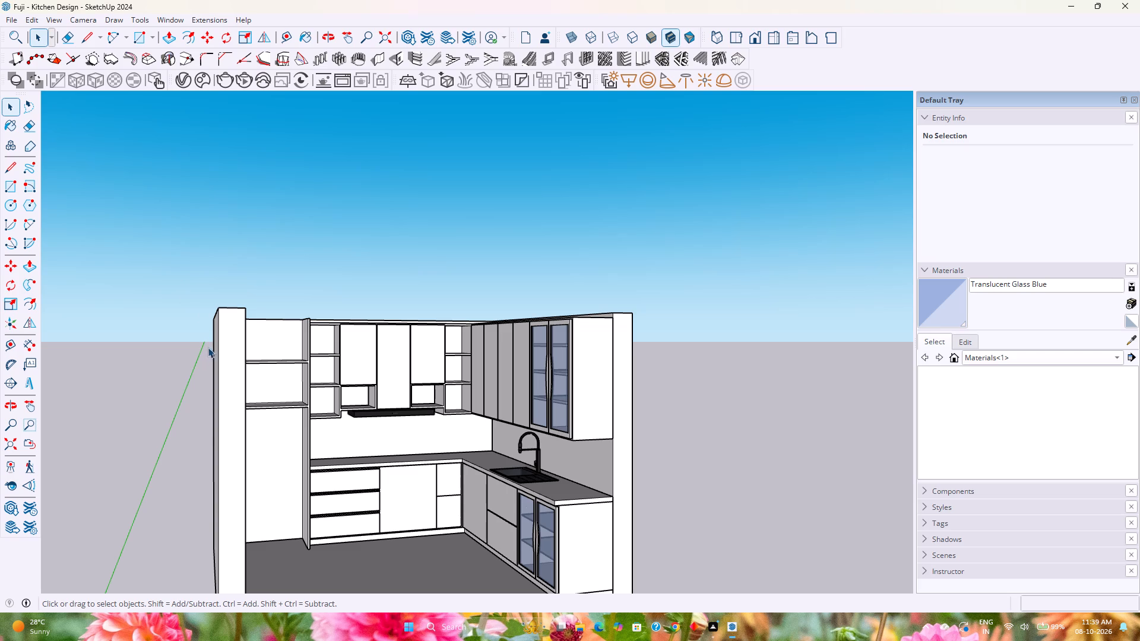
Search 3D Warehouse for "Fridge" in place of the previous kitchen chimney search.
scroll(302, 405, "down", 4)
scroll(316, 452, "up", 4)
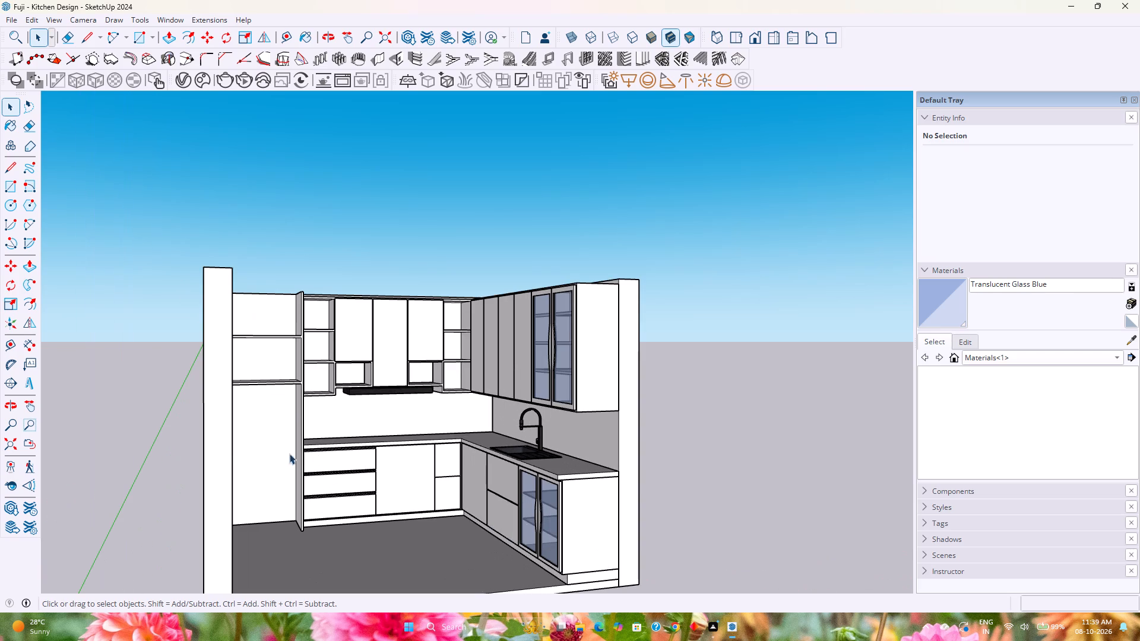
middle_click_drag(435, 434, 475, 316, "shift")
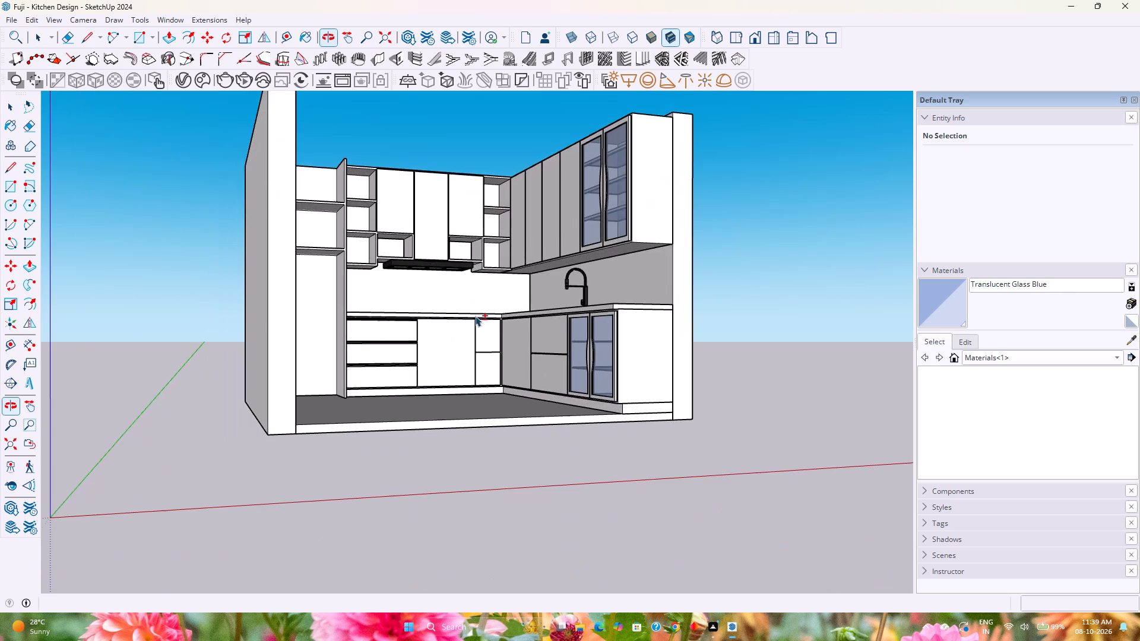
middle_click_drag(475, 316, 474, 315, "shift")
middle_click_drag(503, 346, 442, 406)
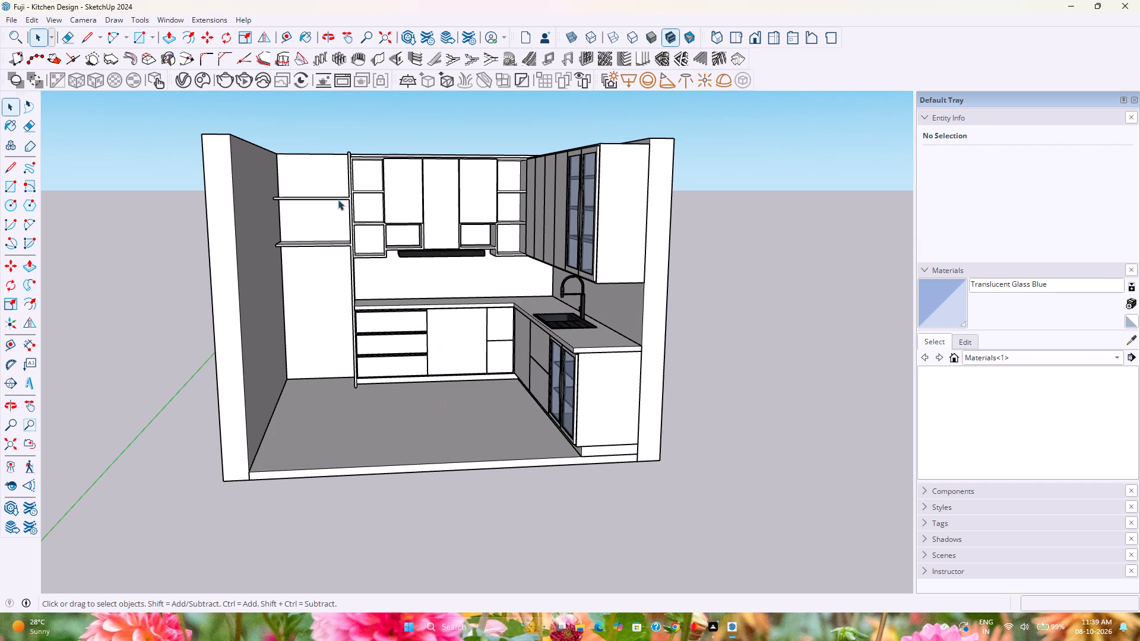
left_click(217, 19)
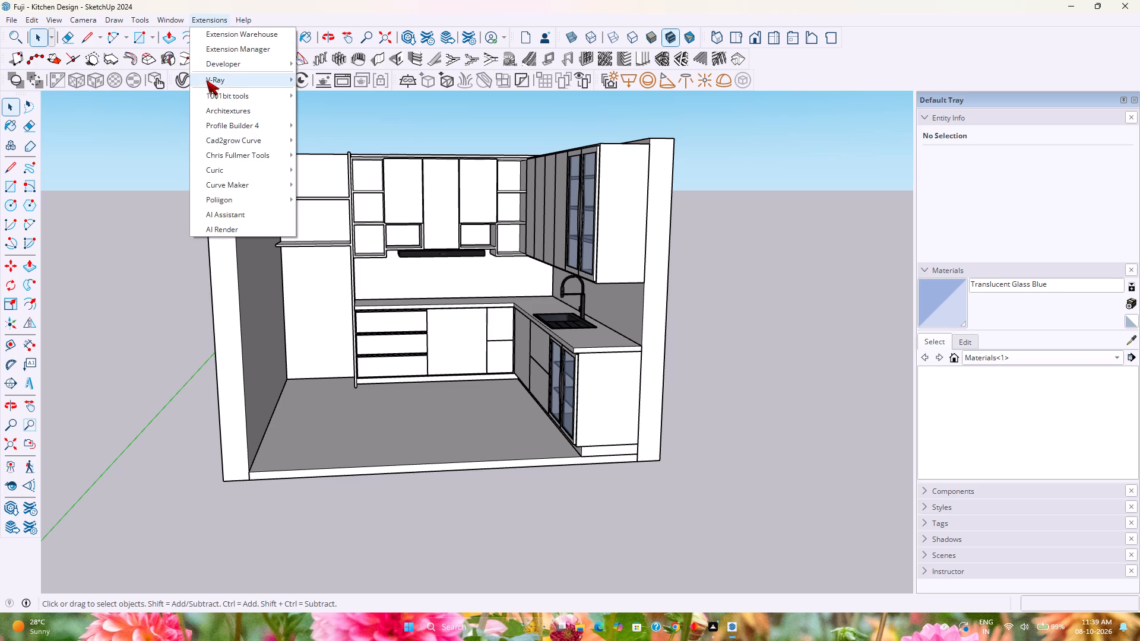
left_click(190, 110)
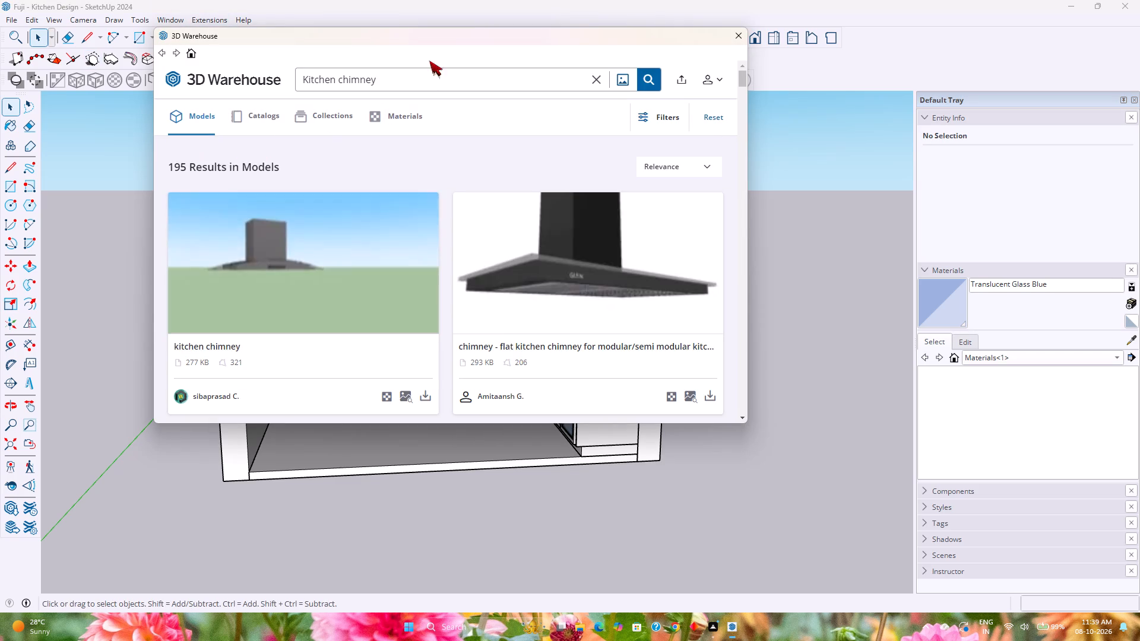
left_click(596, 89)
left_click(596, 85)
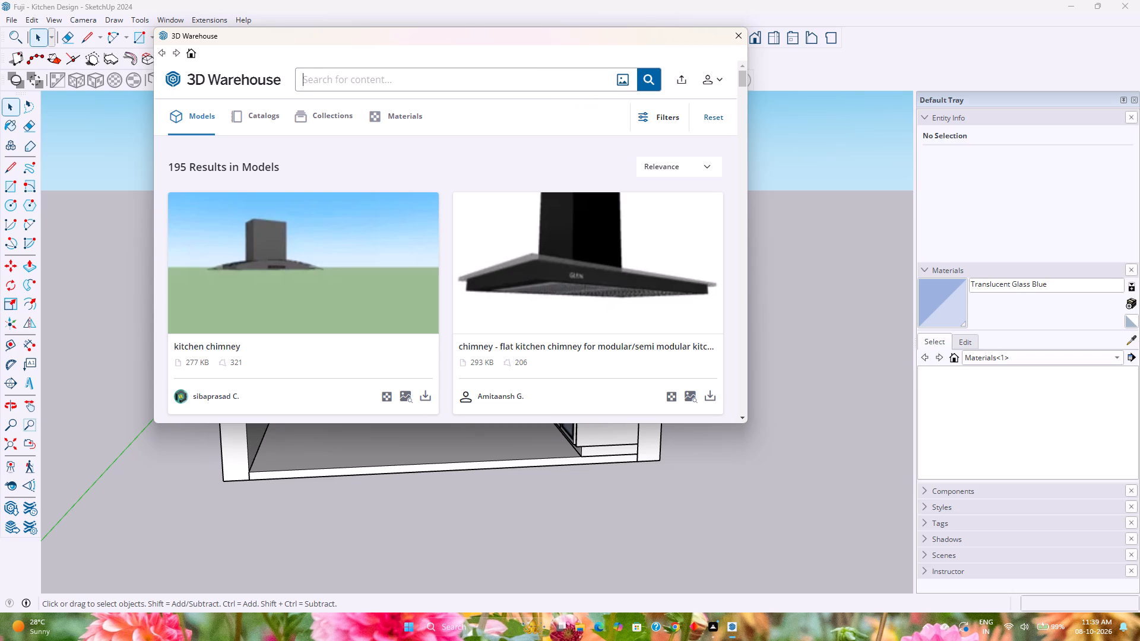
type("Frid")
type("ge")
key("Return")
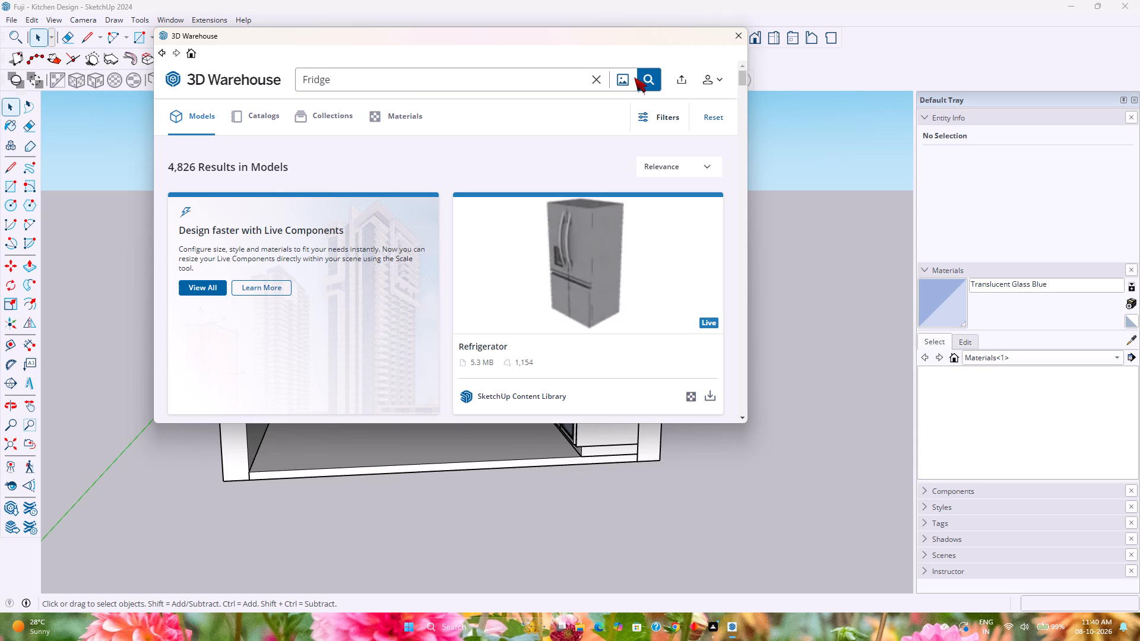
Browse the fridge models in 3D Warehouse for one that suits the kitchen.
scroll(468, 177, "down", 2)
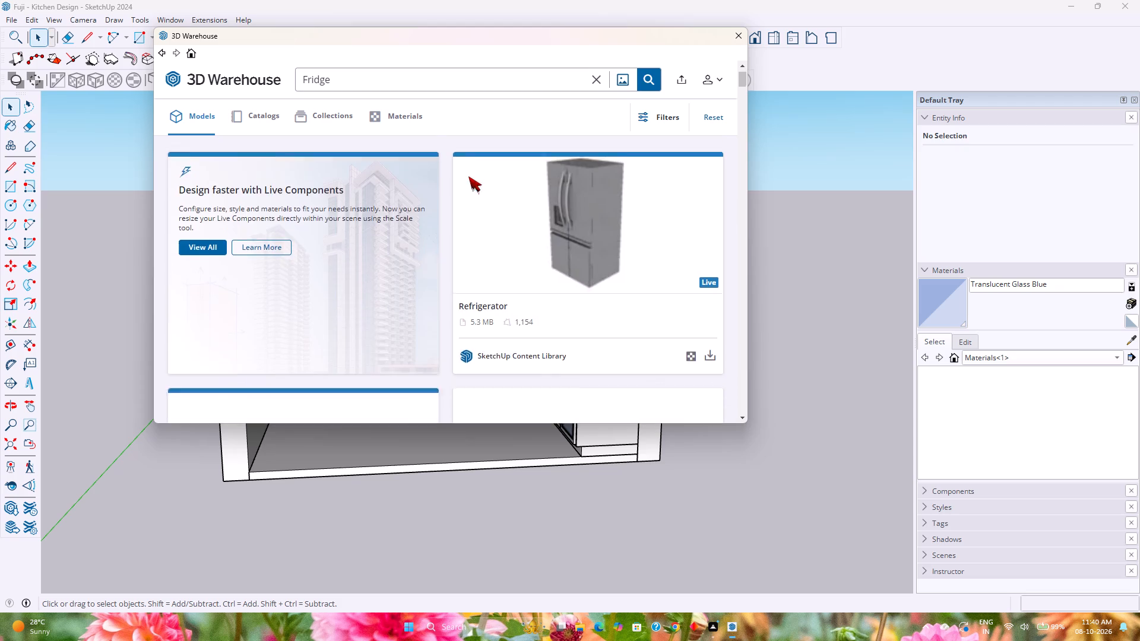
scroll(468, 176, "down", 3)
scroll(457, 267, "down", 2)
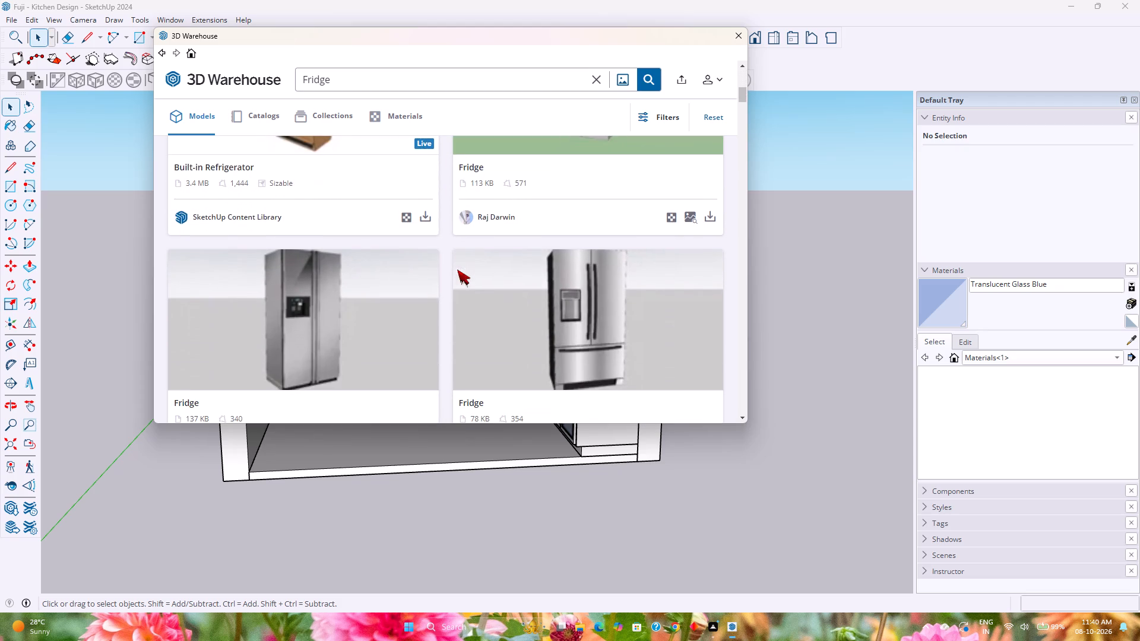
scroll(456, 280, "down", 12)
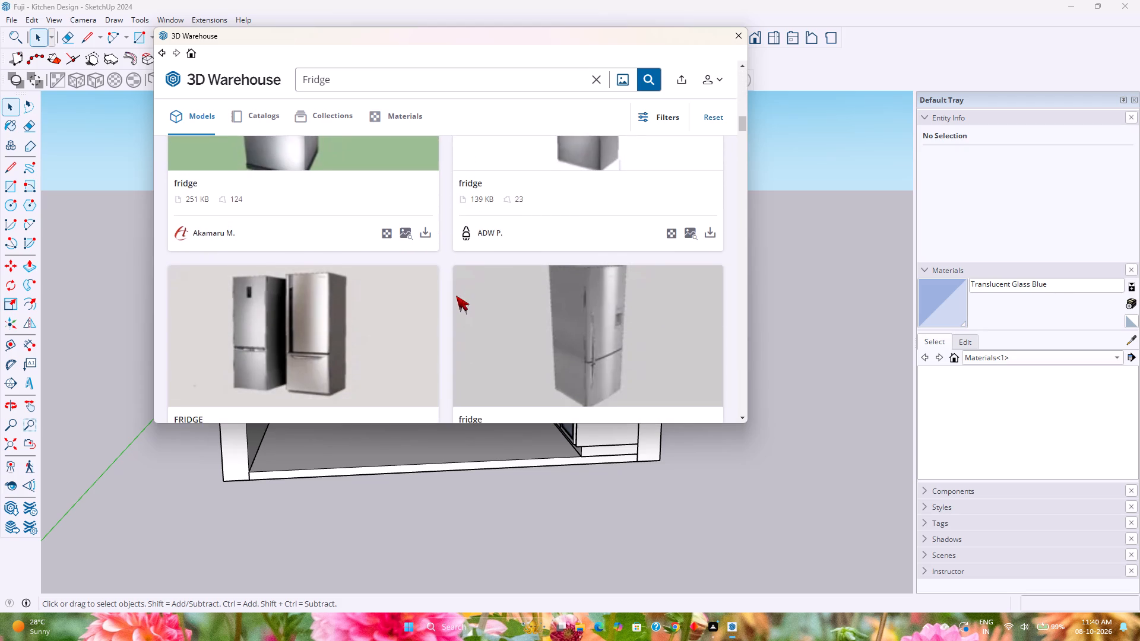
scroll(456, 302, "down", 5)
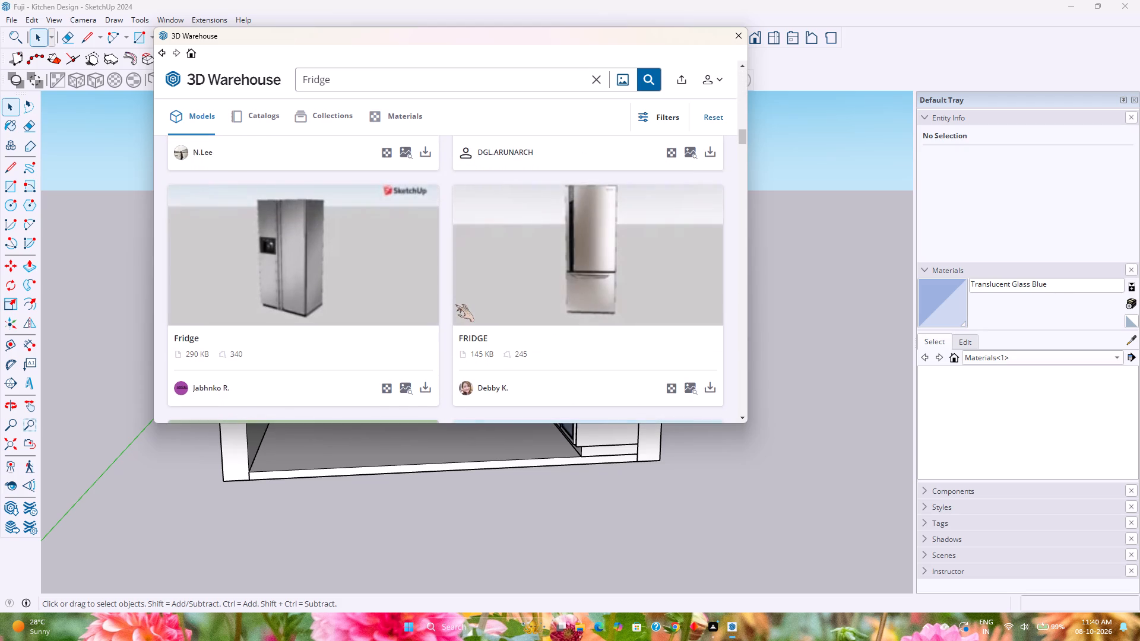
scroll(455, 304, "down", 7)
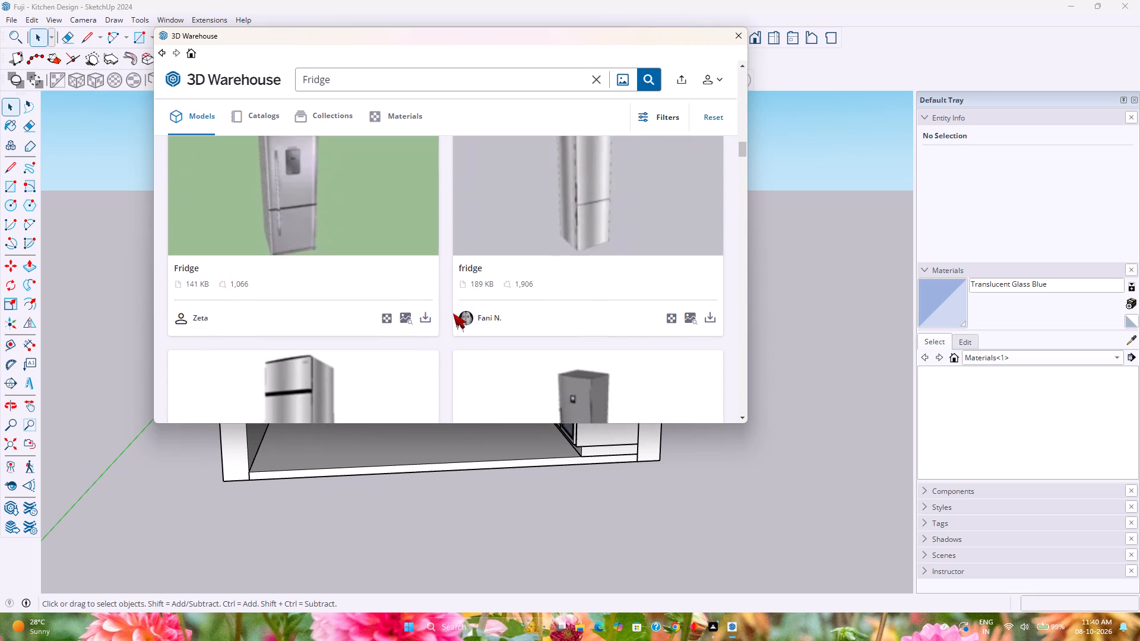
scroll(453, 313, "down", 3)
scroll(452, 314, "up", 4)
scroll(452, 314, "down", 3)
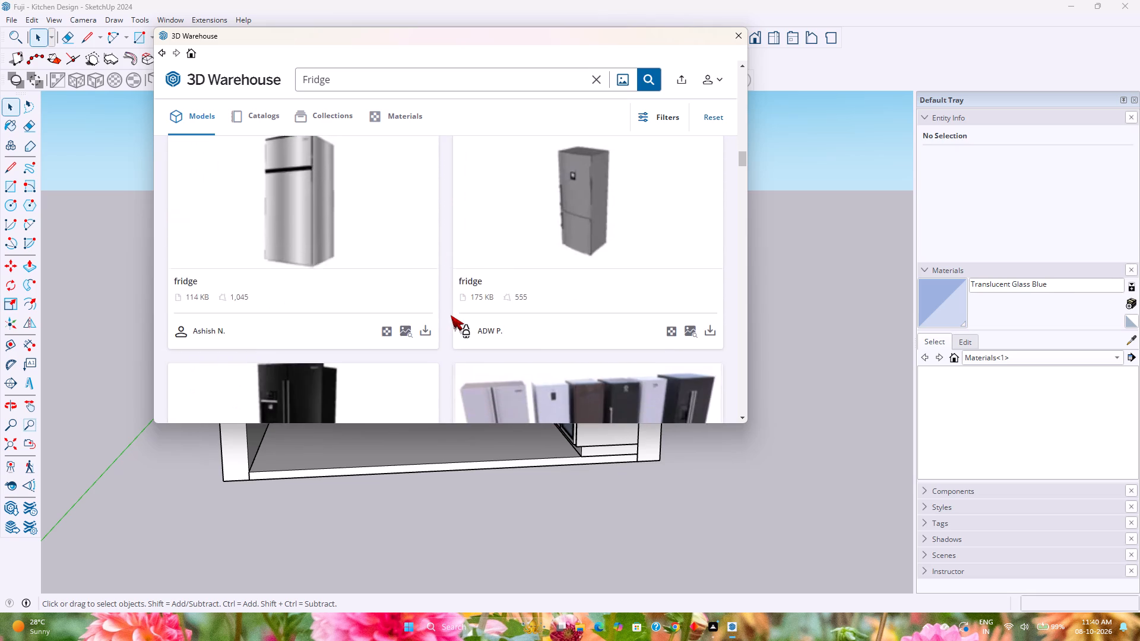
scroll(451, 315, "down", 7)
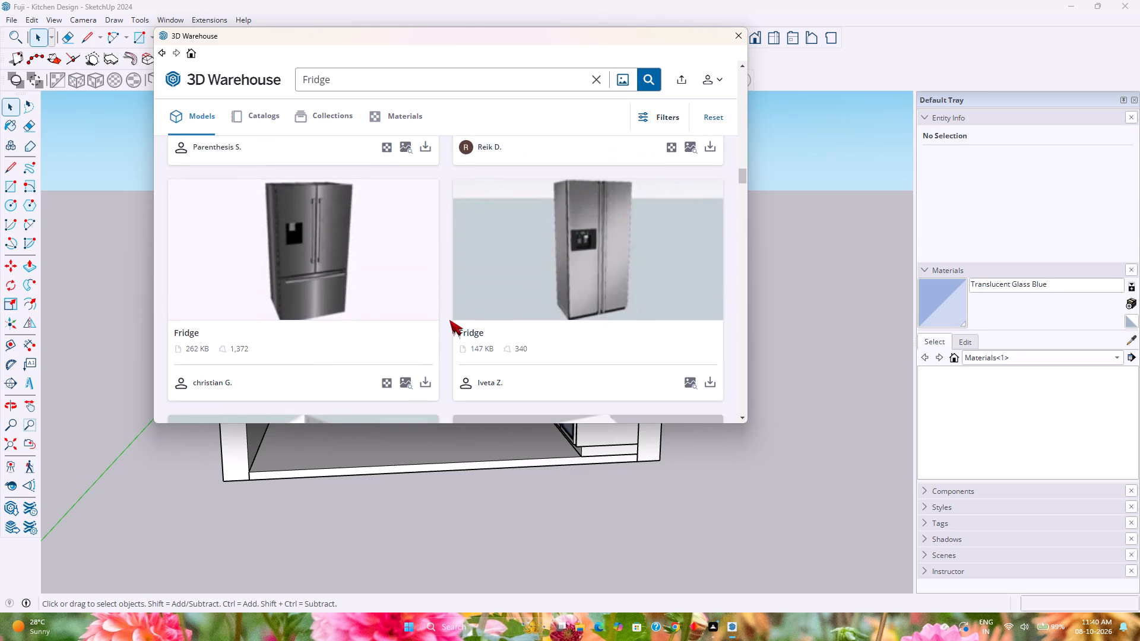
scroll(449, 320, "down", 7)
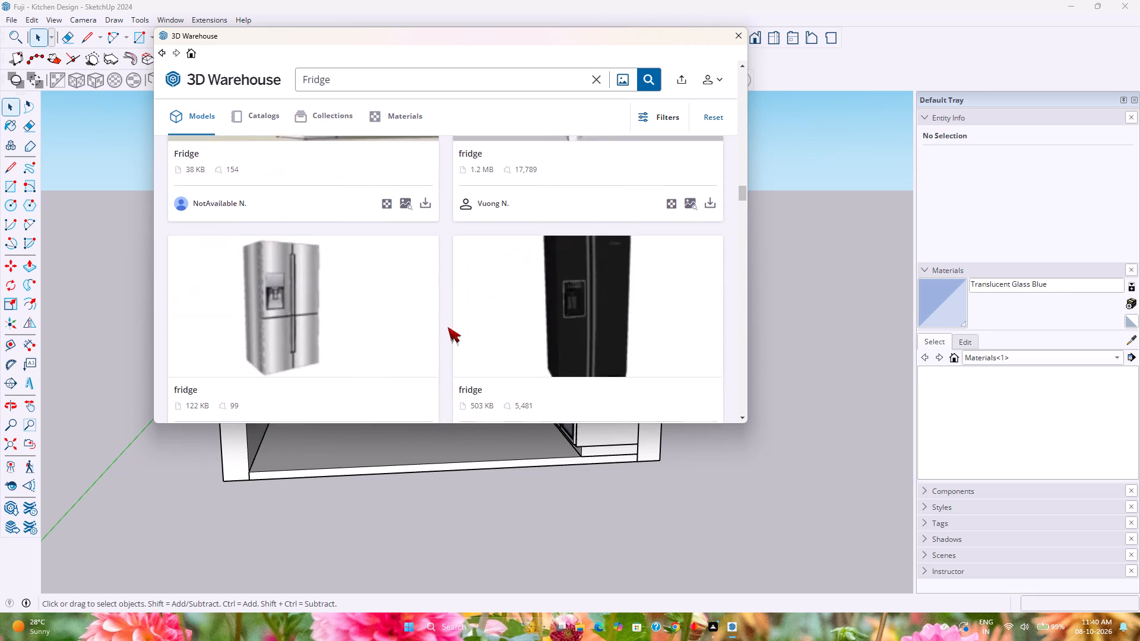
scroll(448, 327, "down", 8)
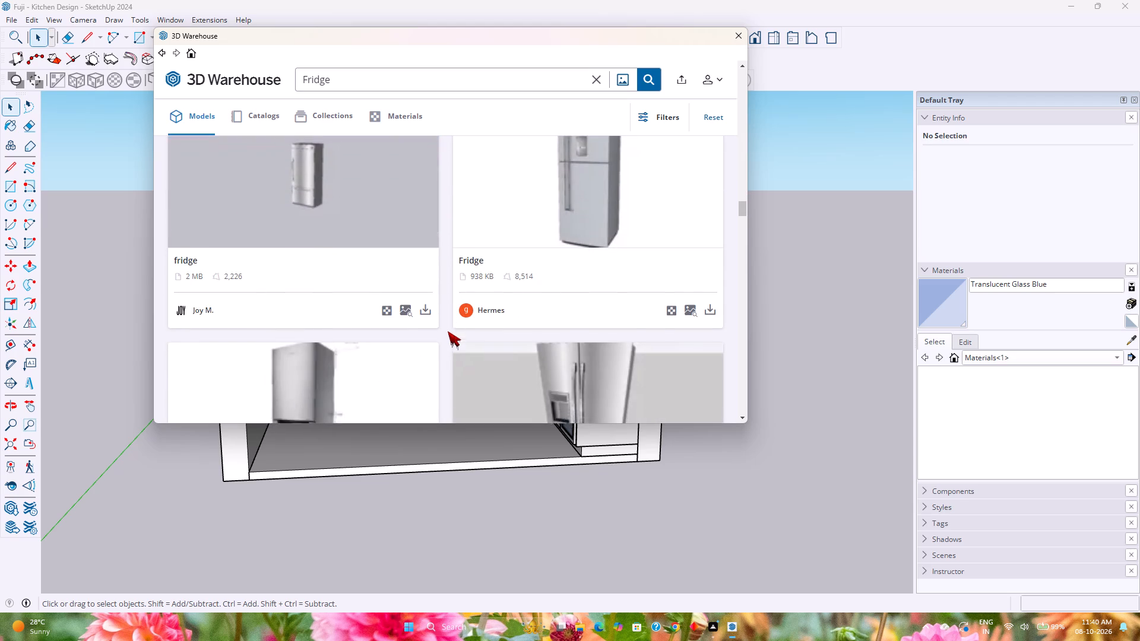
scroll(448, 331, "down", 5)
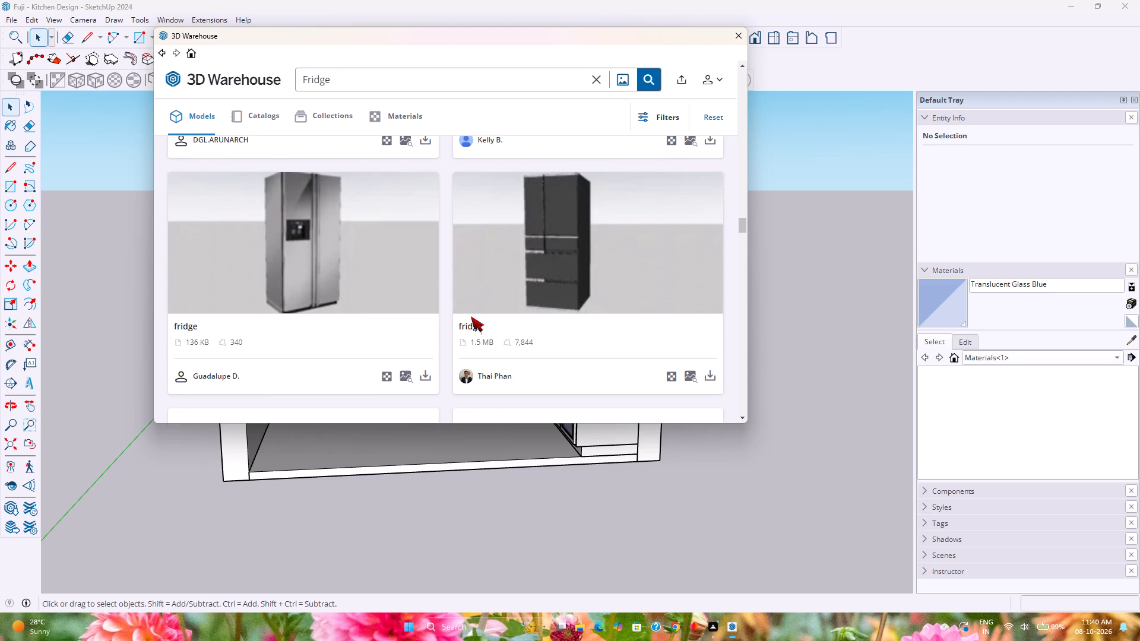
scroll(471, 316, "up", 4)
scroll(469, 318, "down", 3)
scroll(467, 319, "up", 5)
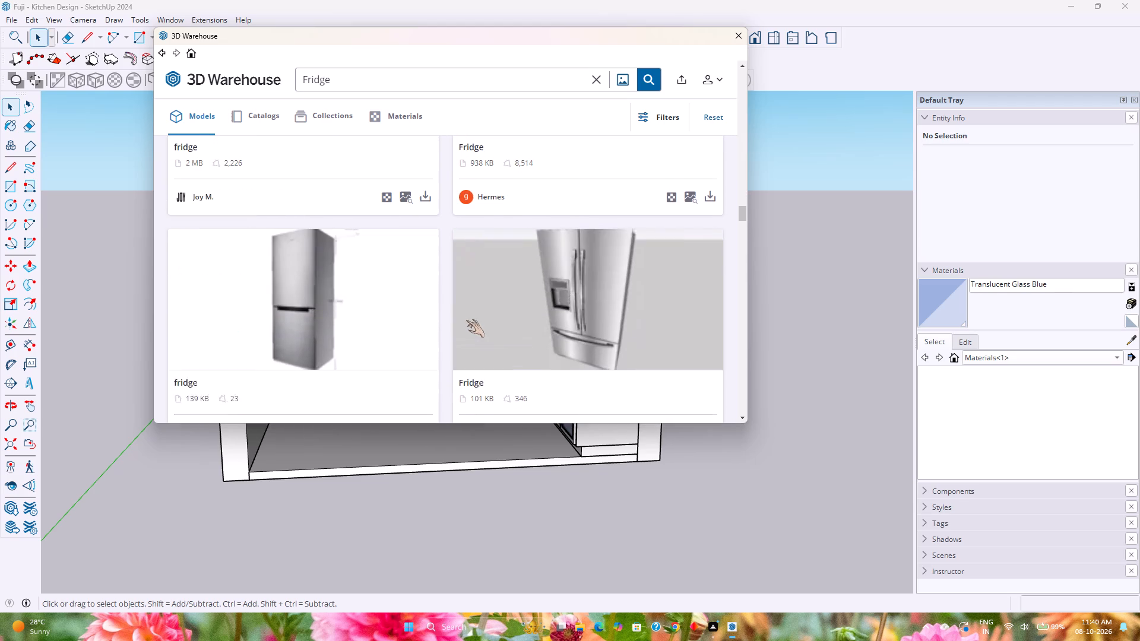
scroll(464, 323, "down", 4)
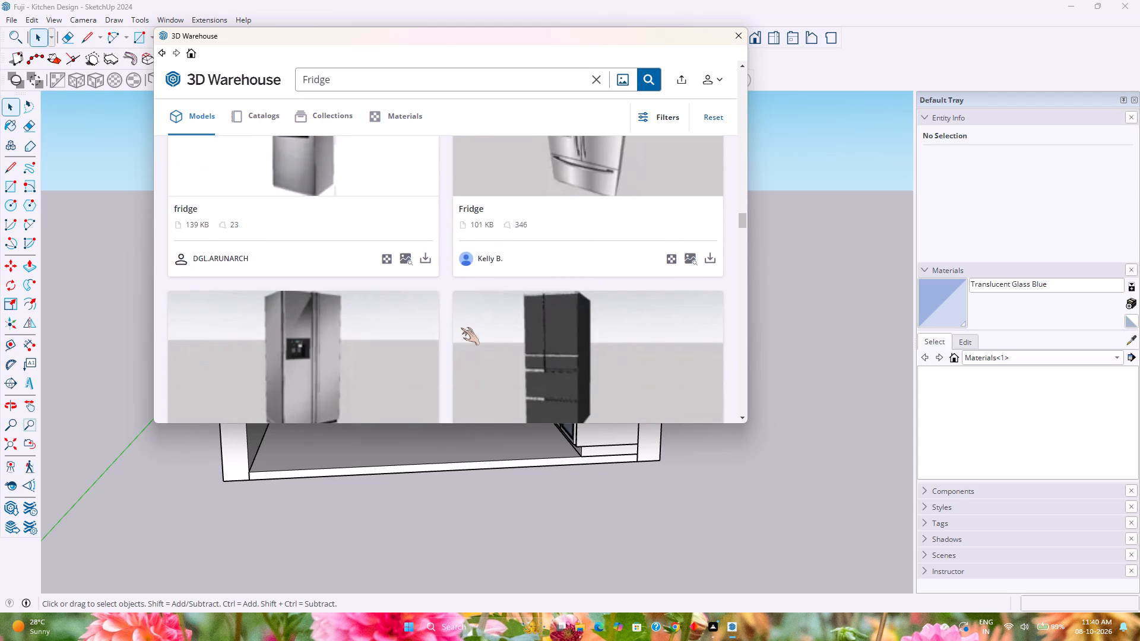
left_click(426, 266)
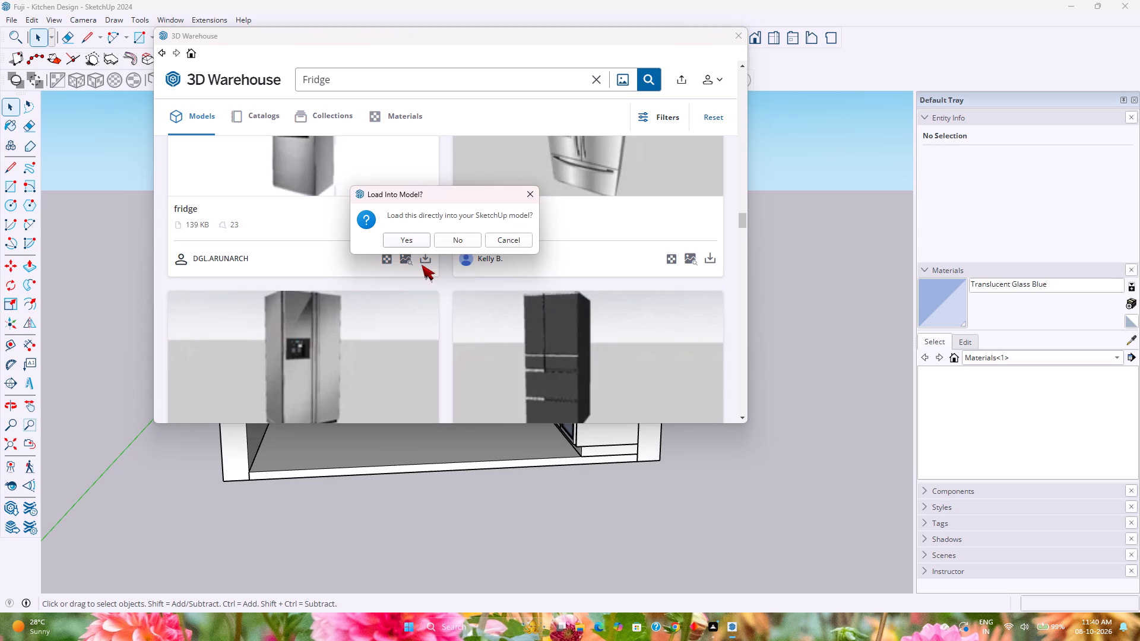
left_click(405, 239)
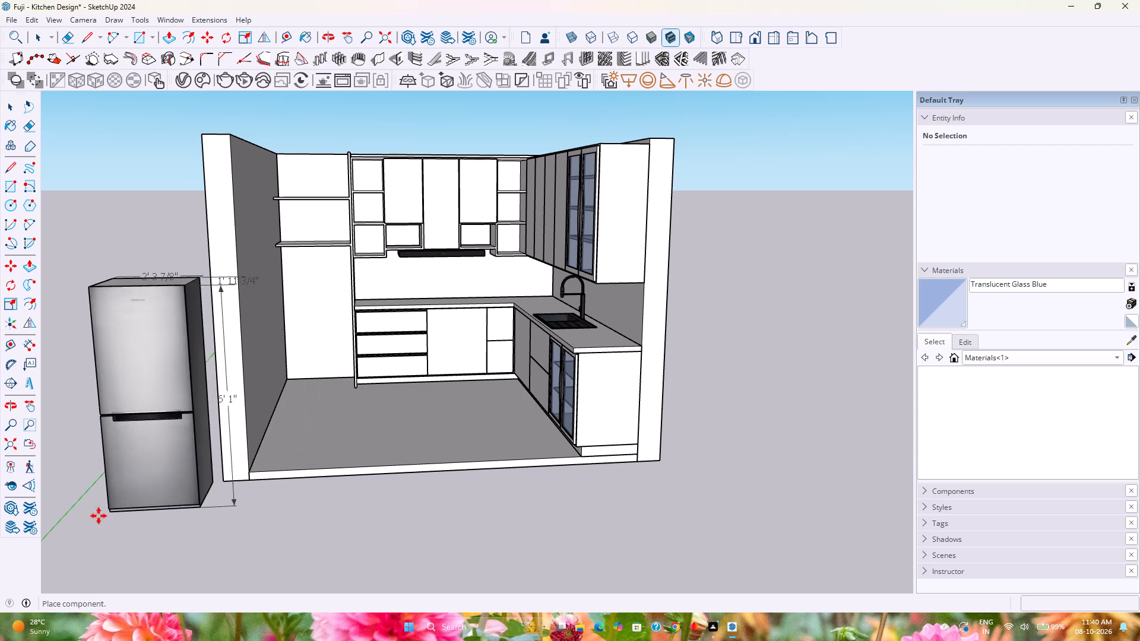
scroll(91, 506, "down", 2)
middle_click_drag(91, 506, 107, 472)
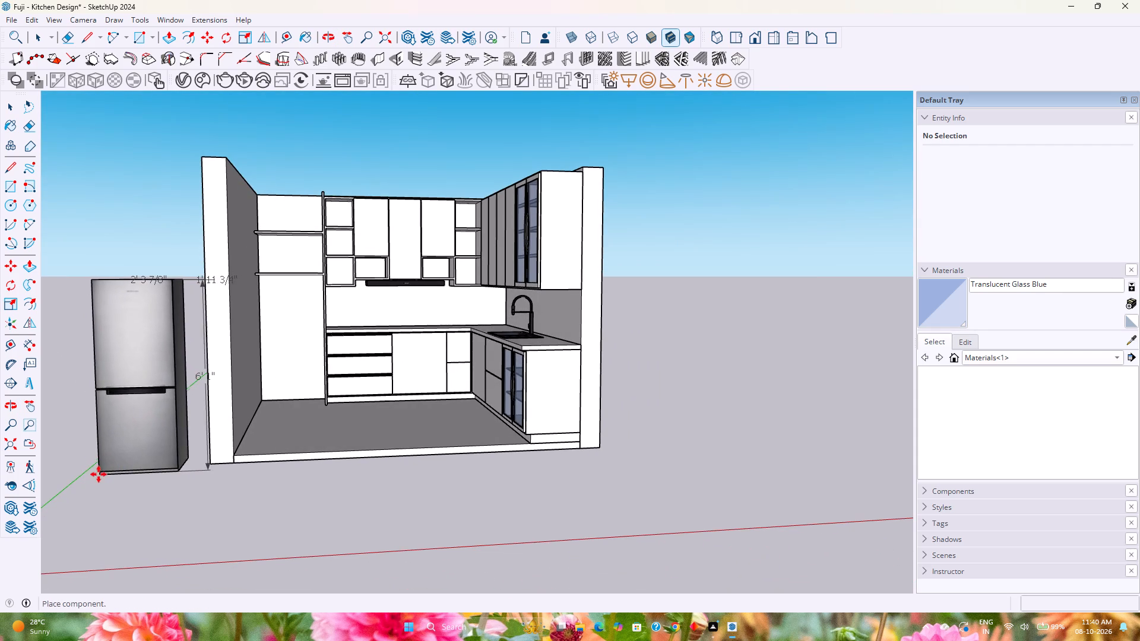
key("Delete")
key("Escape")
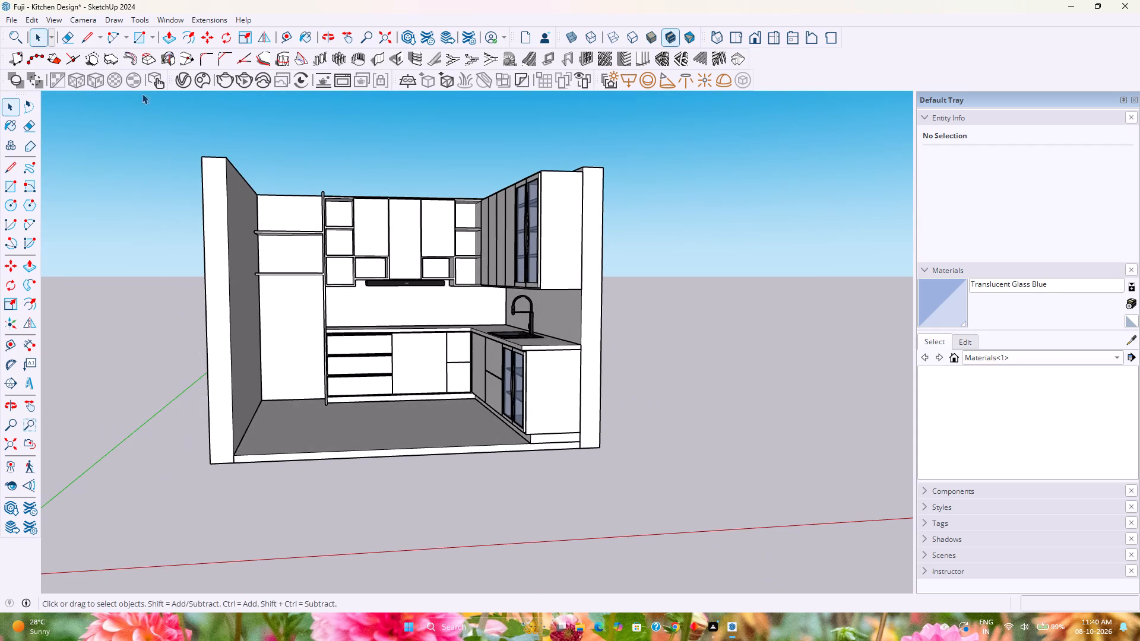
Load the stainless French-door fridge with dispenser (78 KB) from 3D Warehouse and place it on the ground outside the kitchen.
left_click(175, 21)
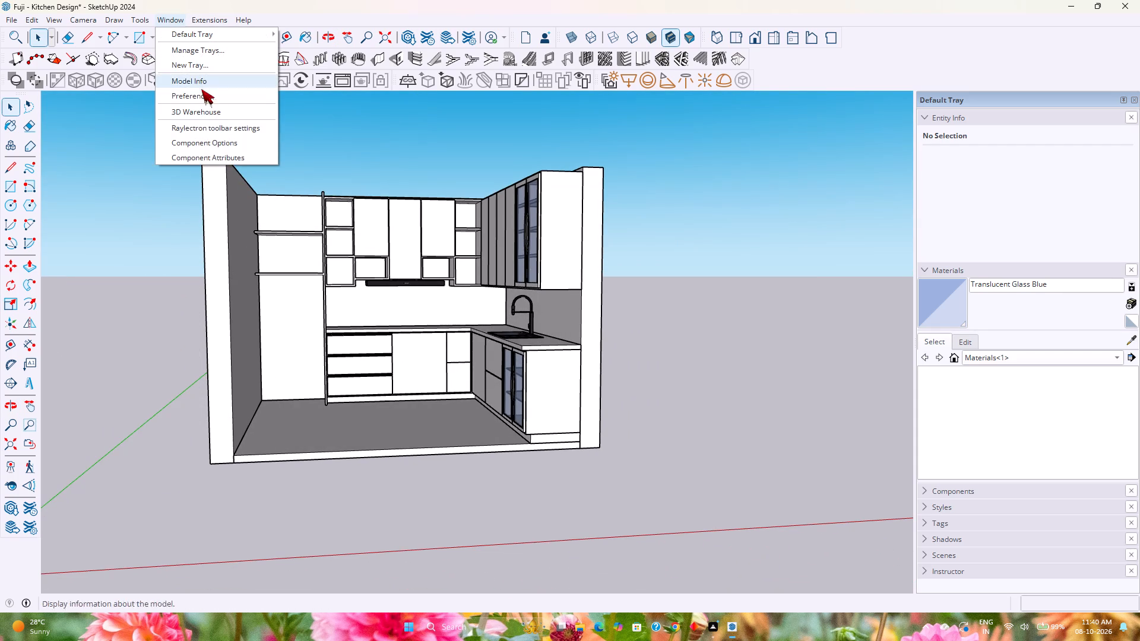
left_click(205, 109)
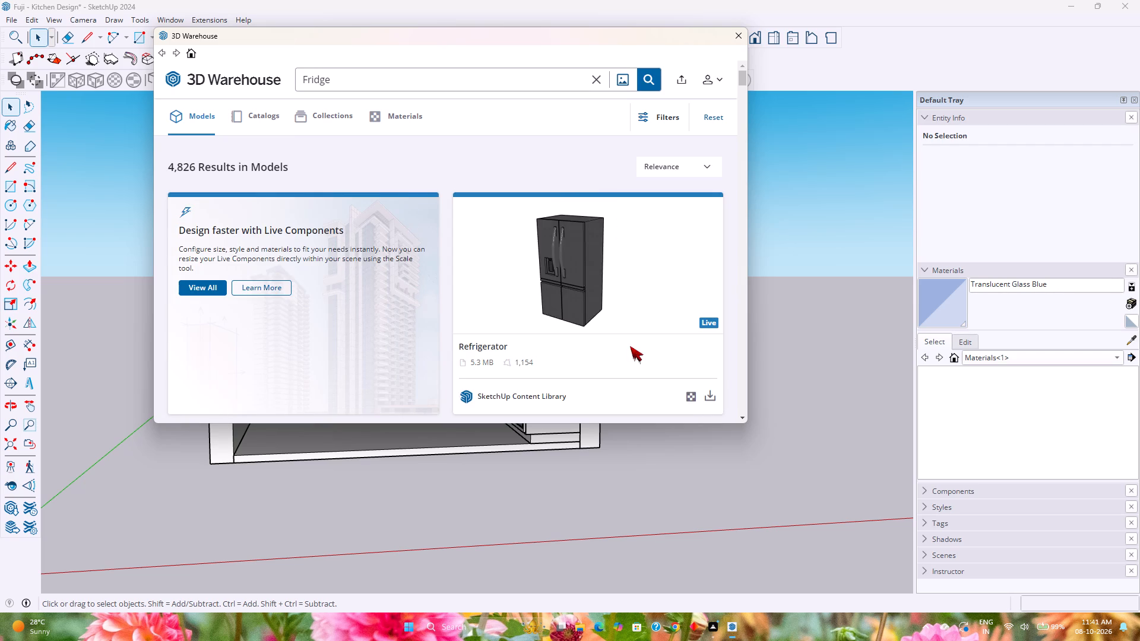
scroll(568, 283, "down", 6)
scroll(449, 284, "down", 3)
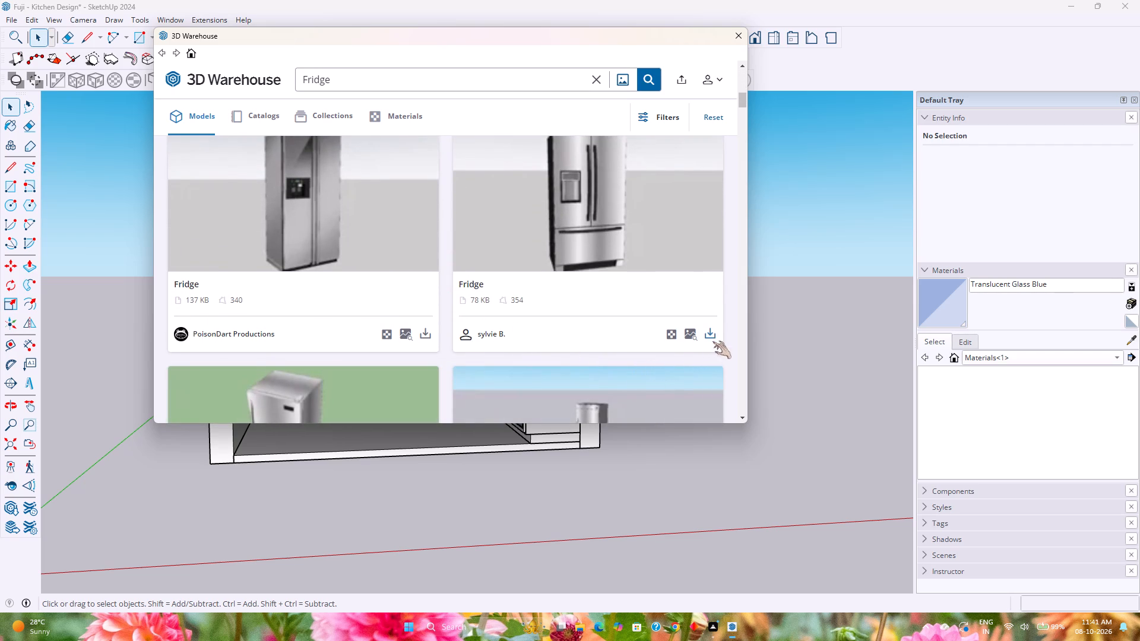
left_click(712, 337)
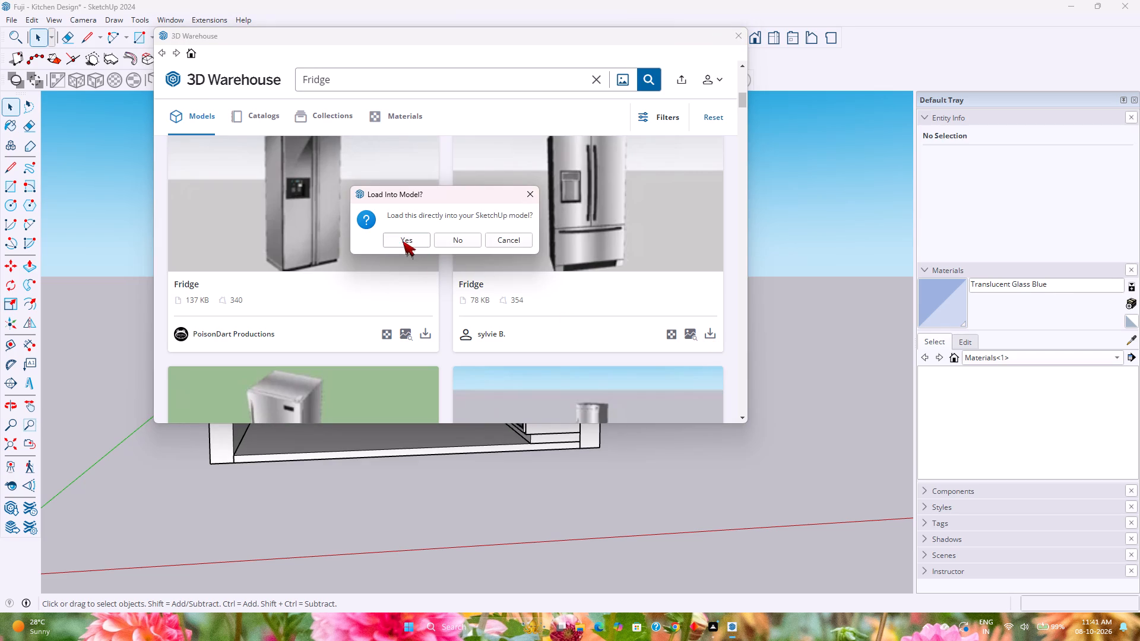
left_click(403, 241)
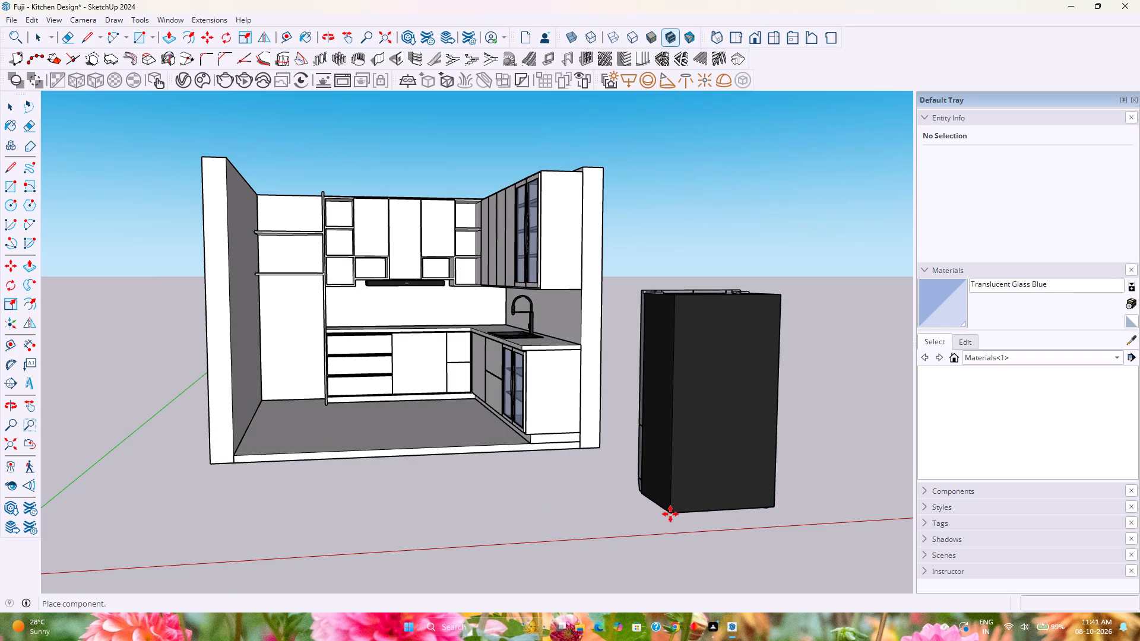
left_click(670, 513)
Rotate the fridge 180 degrees about the vertical axis at its bottom corner so its doors face outward.
middle_click_drag(571, 472, 613, 557)
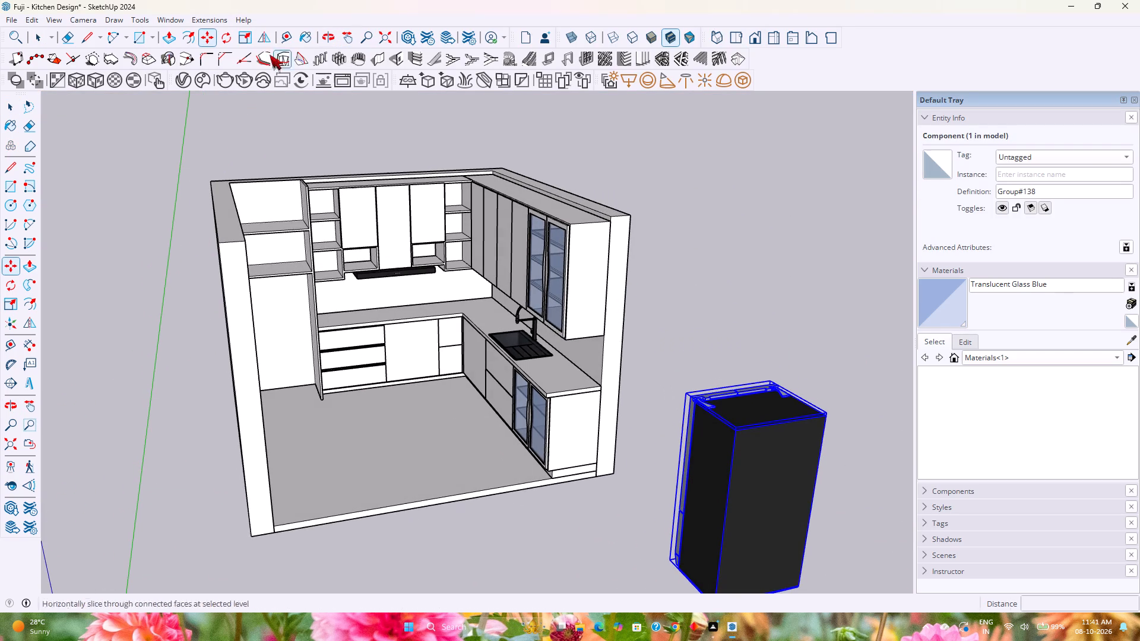
left_click(229, 39)
middle_click_drag(735, 435, 693, 351, "shift")
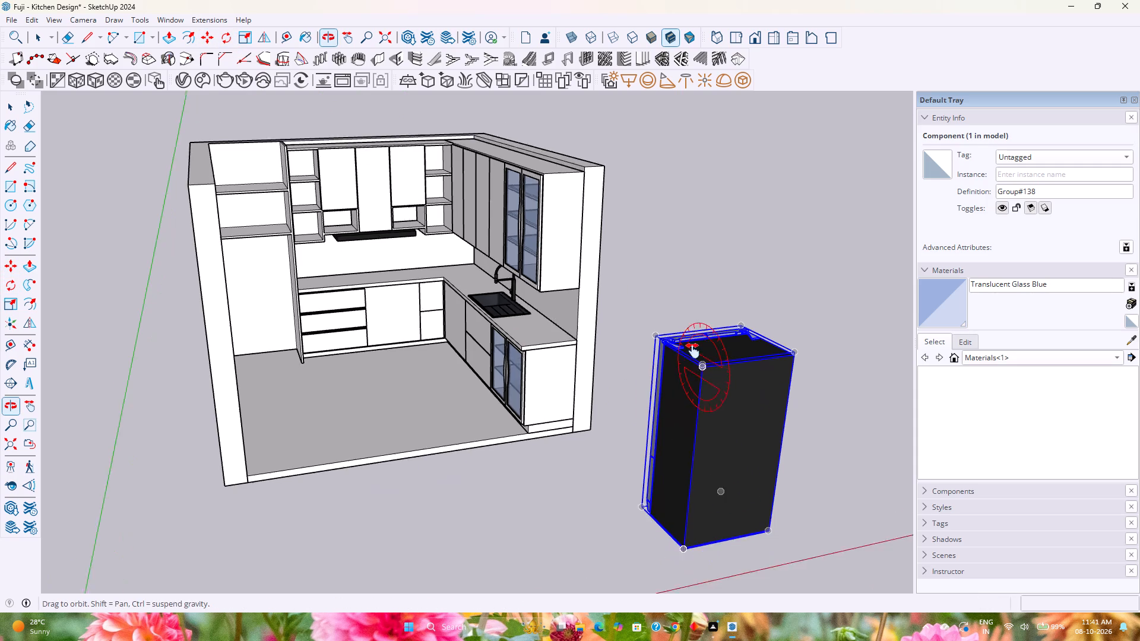
middle_click_drag(693, 351, 674, 309, "shift")
left_click(661, 490)
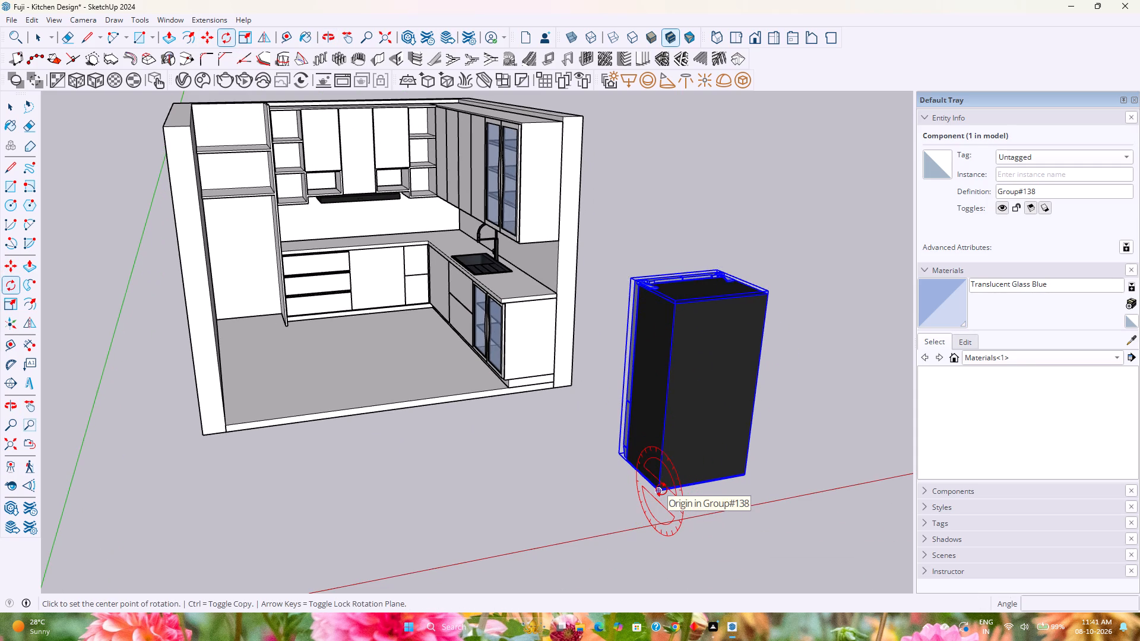
key("Escape")
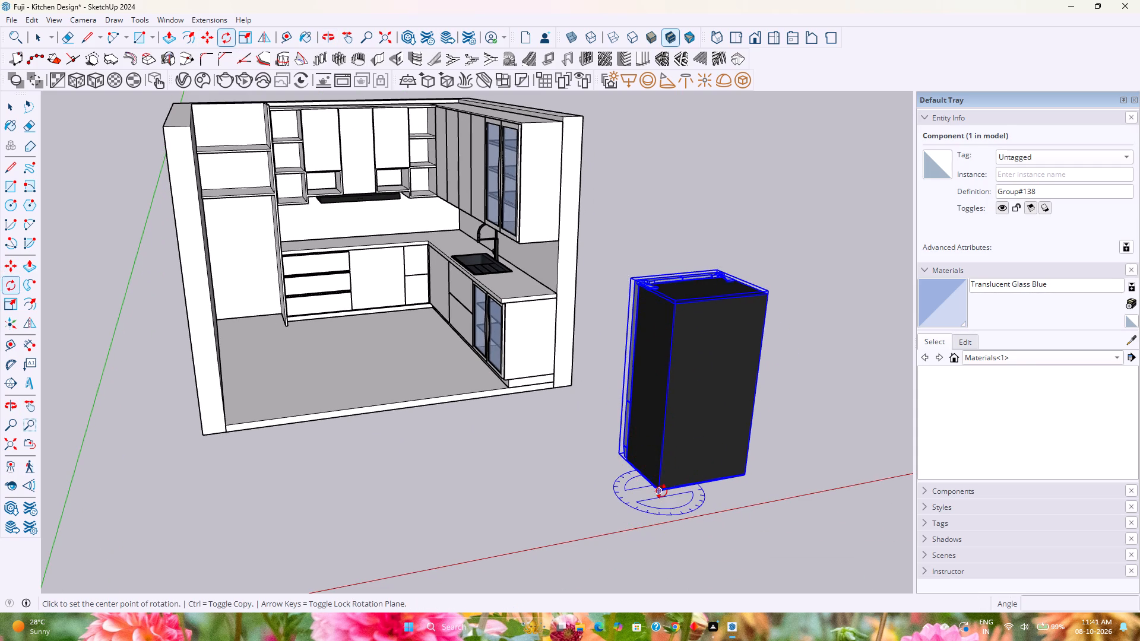
left_click(661, 491)
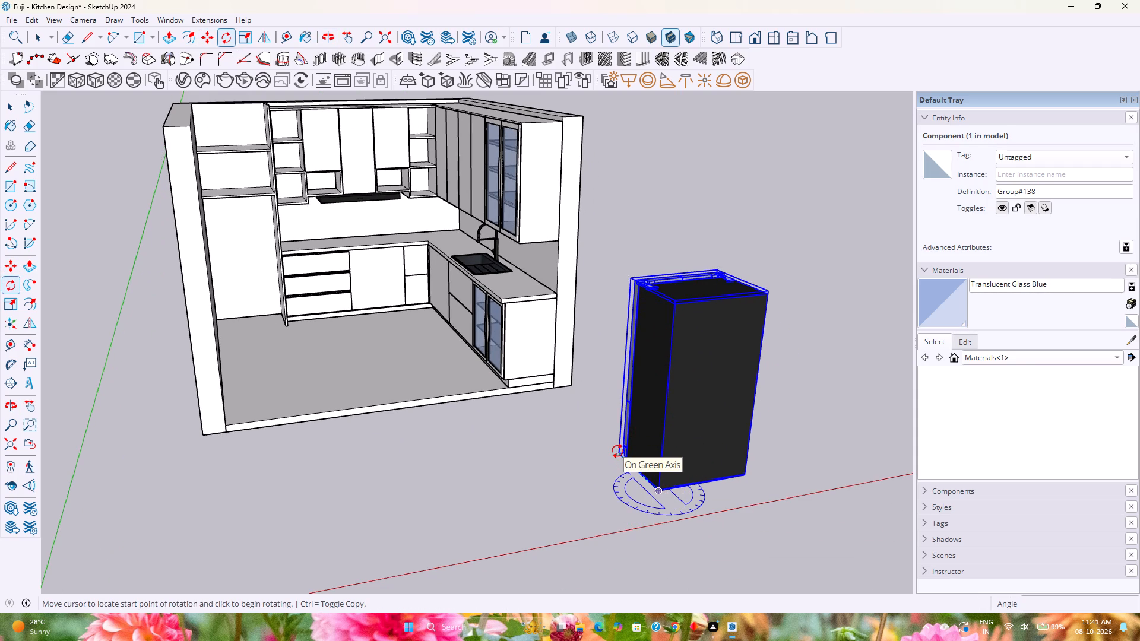
left_click(617, 451)
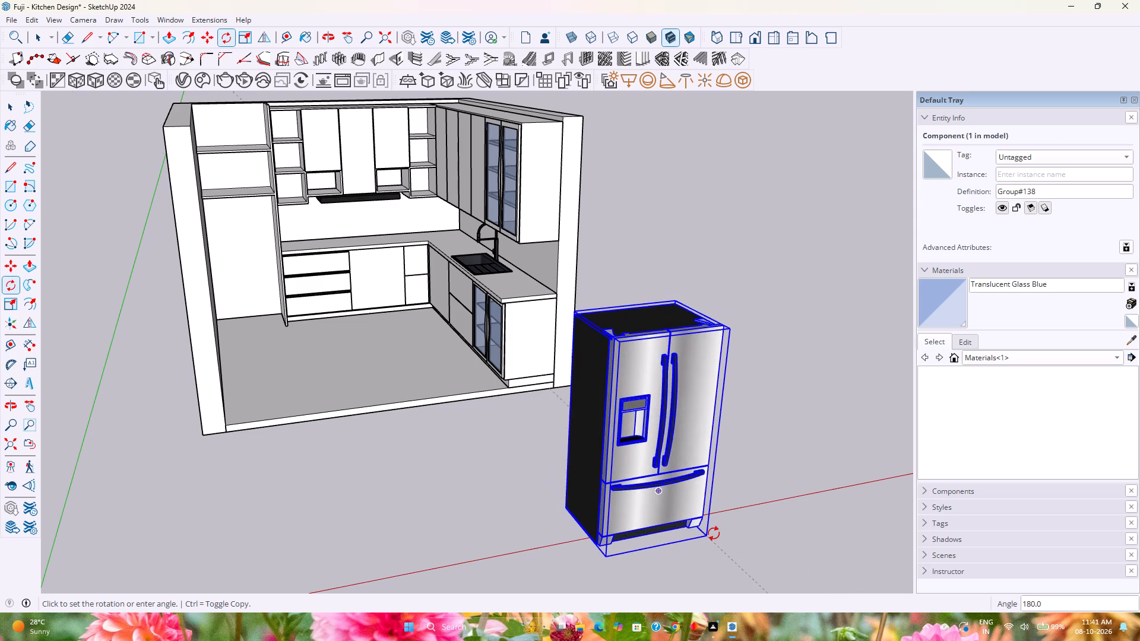
left_click(714, 535)
Move the fridge by its bottom front corner into the niche under the open shelves, against the tall side panel.
key("m")
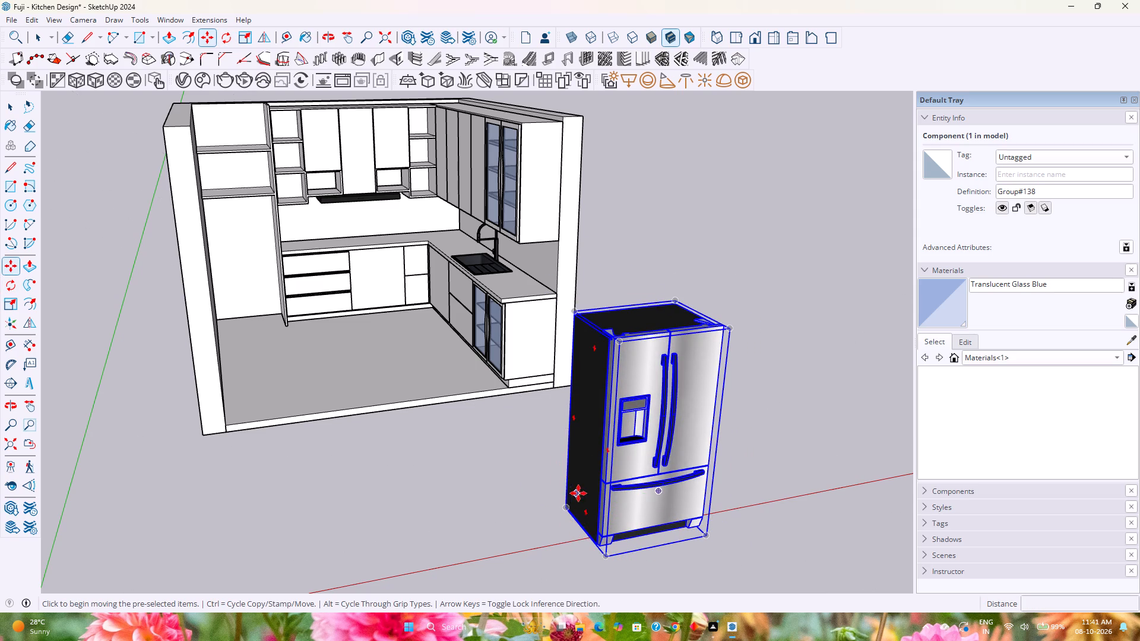
middle_click_drag(692, 540, 535, 510)
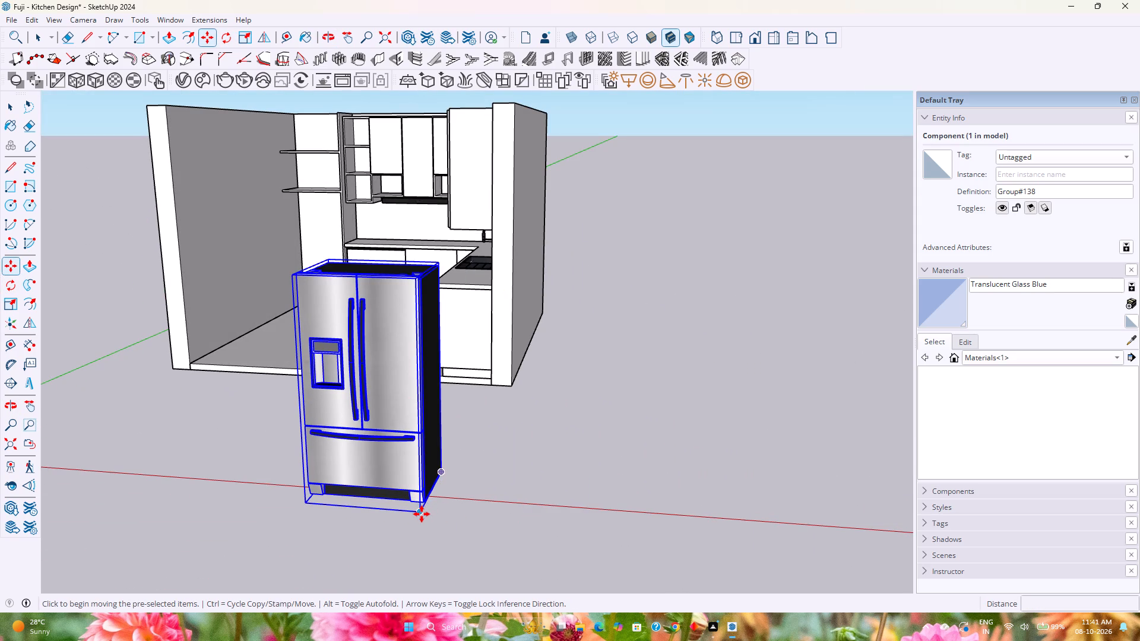
left_click(422, 514)
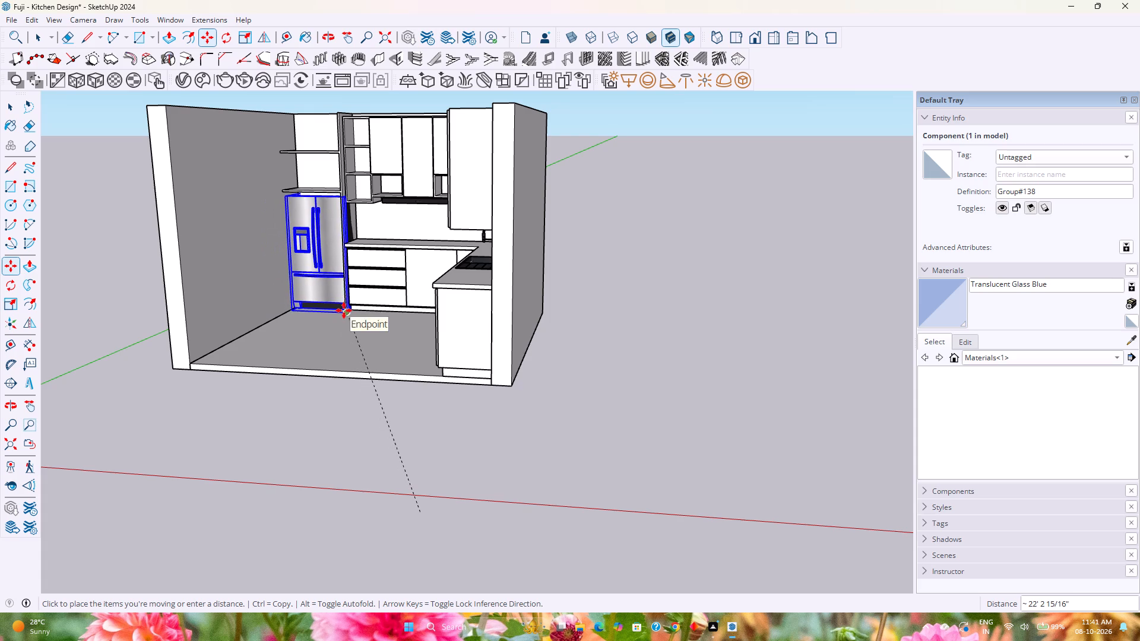
scroll(340, 313, "up", 9)
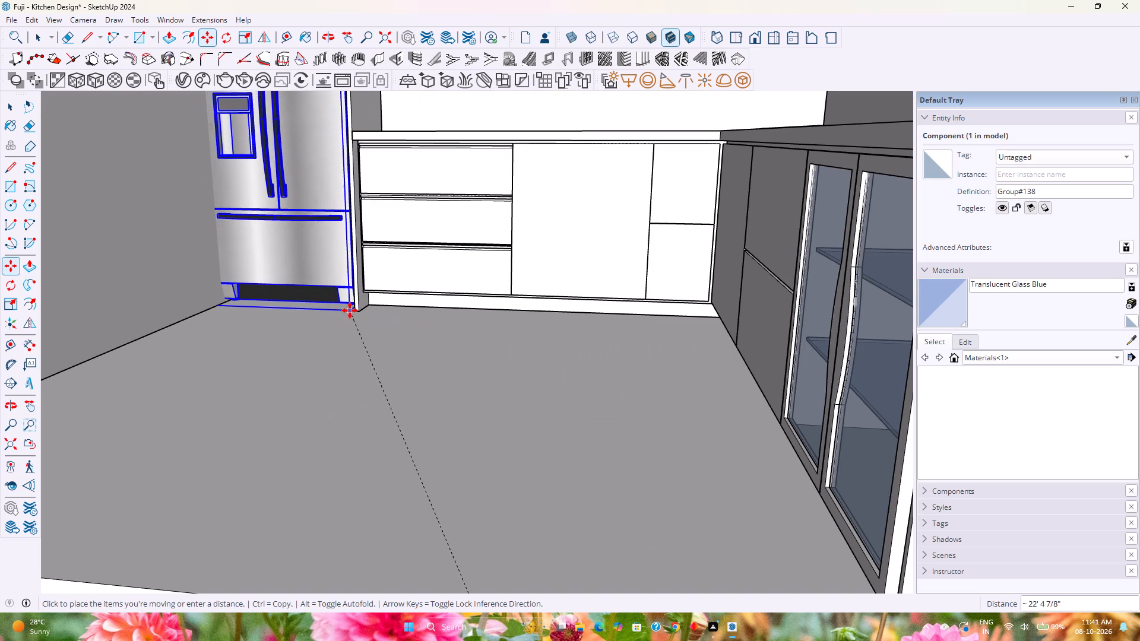
left_click(352, 310)
scroll(331, 345, "down", 3)
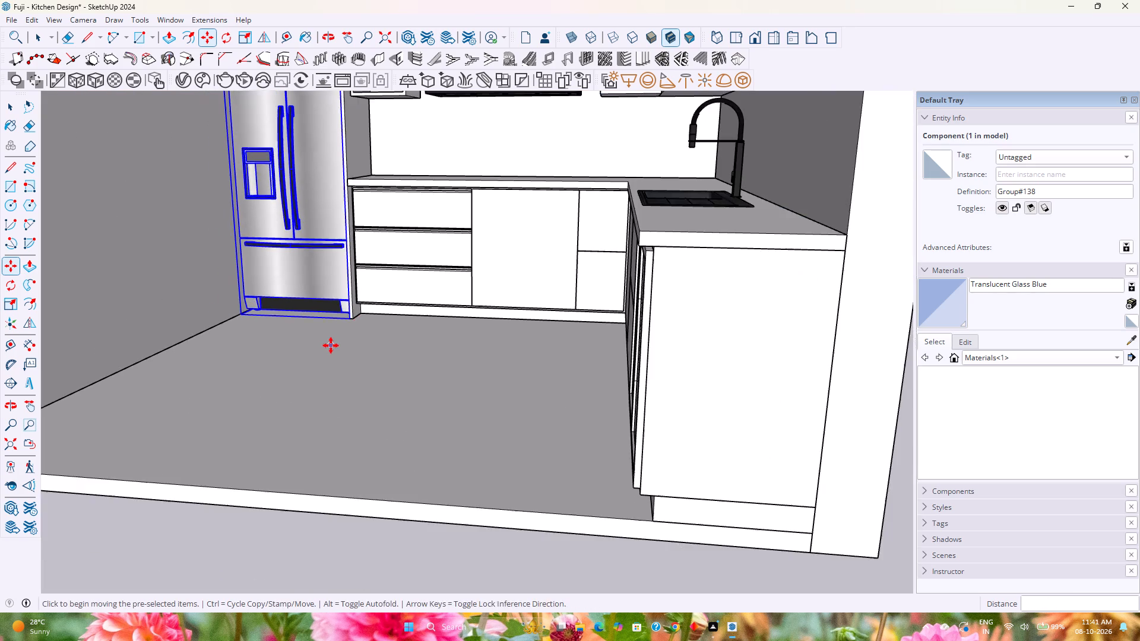
middle_click_drag(328, 345, 471, 569, "shift")
middle_click_drag(424, 453, 524, 340)
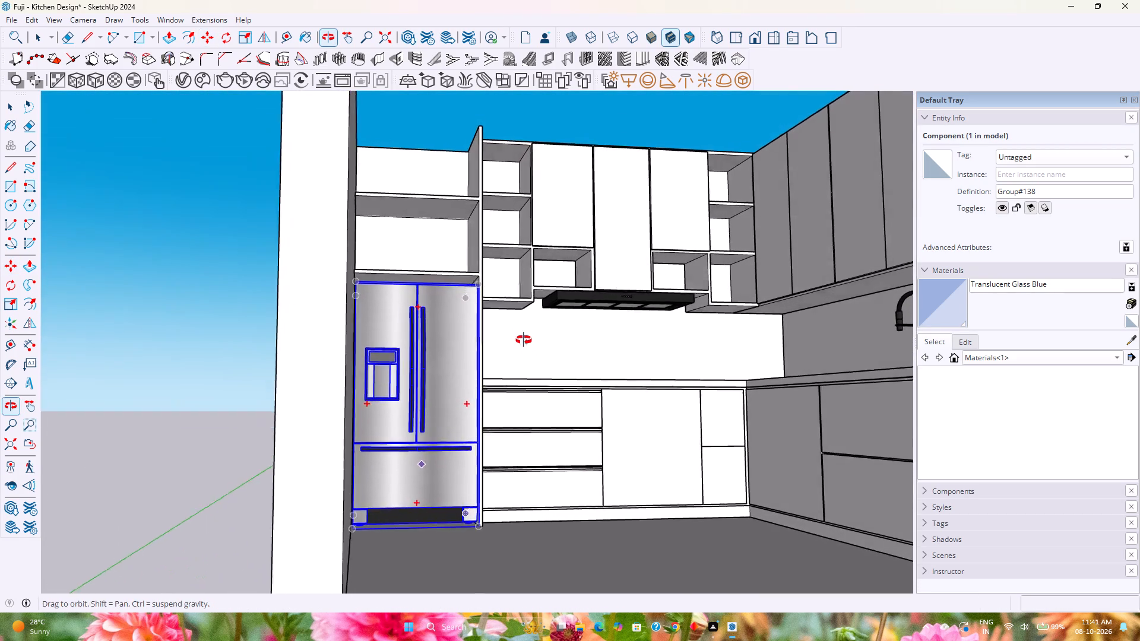
middle_click_drag(524, 340, 443, 361)
key("Escape")
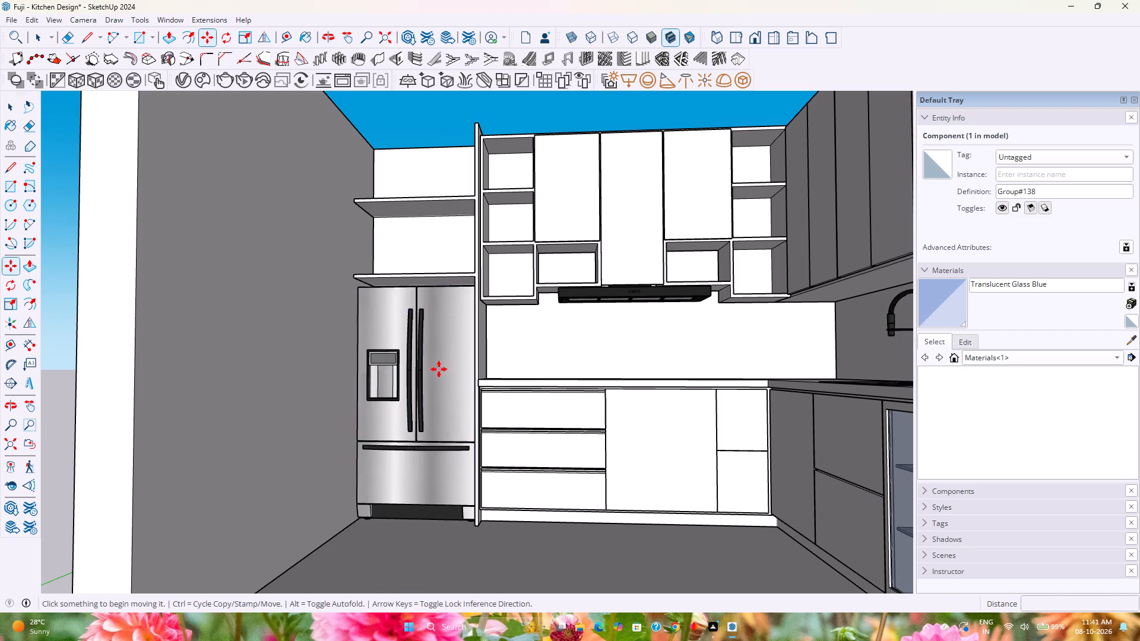
key("Escape")
key("space")
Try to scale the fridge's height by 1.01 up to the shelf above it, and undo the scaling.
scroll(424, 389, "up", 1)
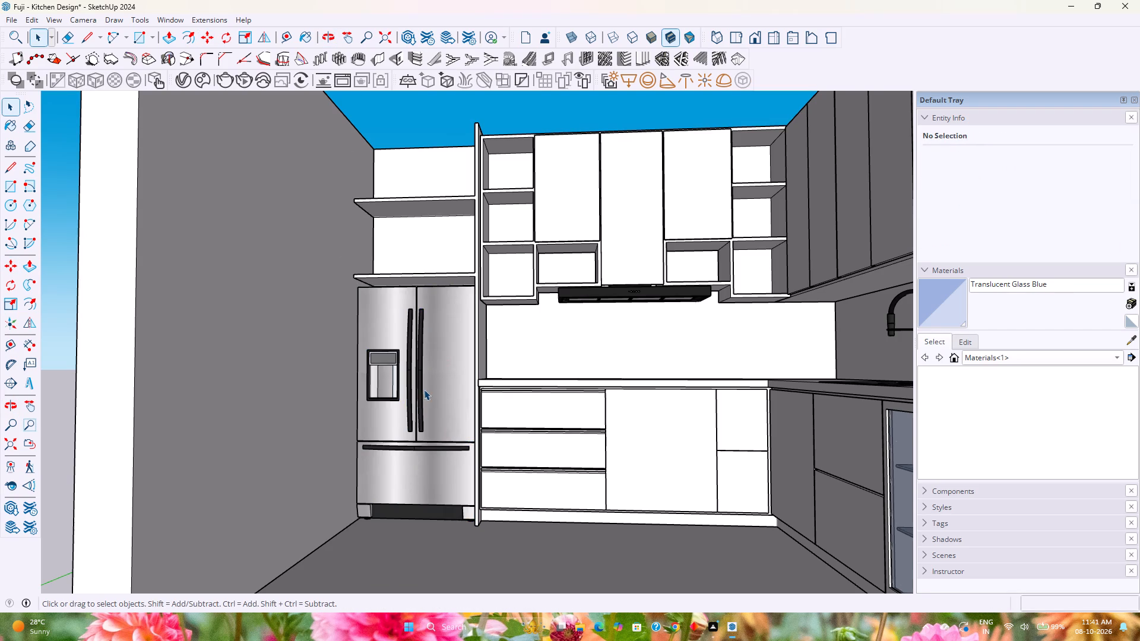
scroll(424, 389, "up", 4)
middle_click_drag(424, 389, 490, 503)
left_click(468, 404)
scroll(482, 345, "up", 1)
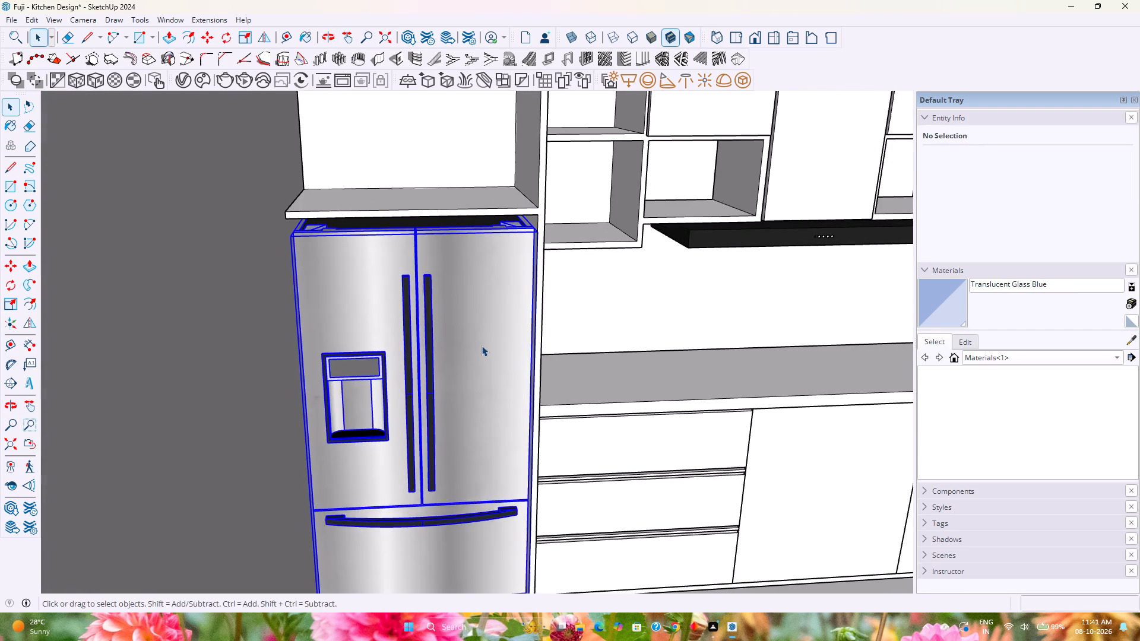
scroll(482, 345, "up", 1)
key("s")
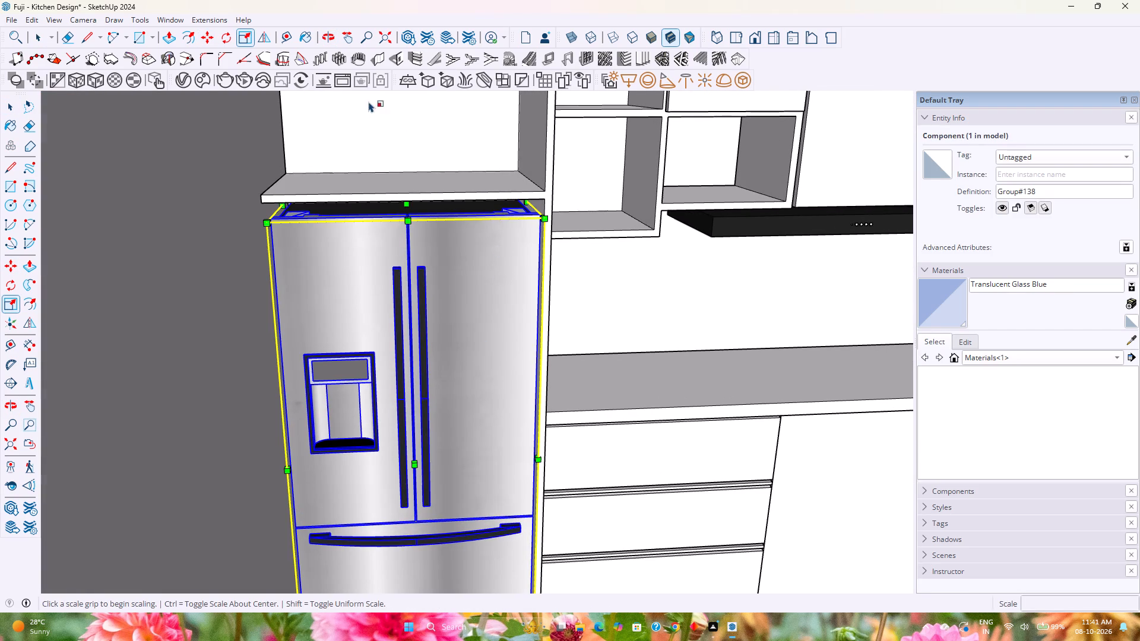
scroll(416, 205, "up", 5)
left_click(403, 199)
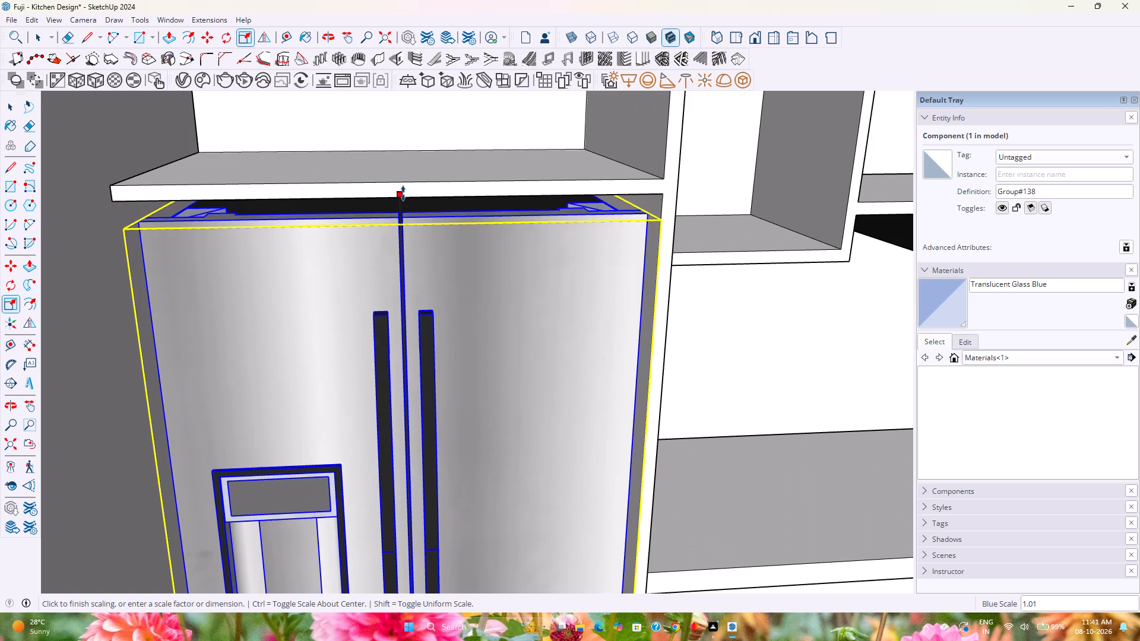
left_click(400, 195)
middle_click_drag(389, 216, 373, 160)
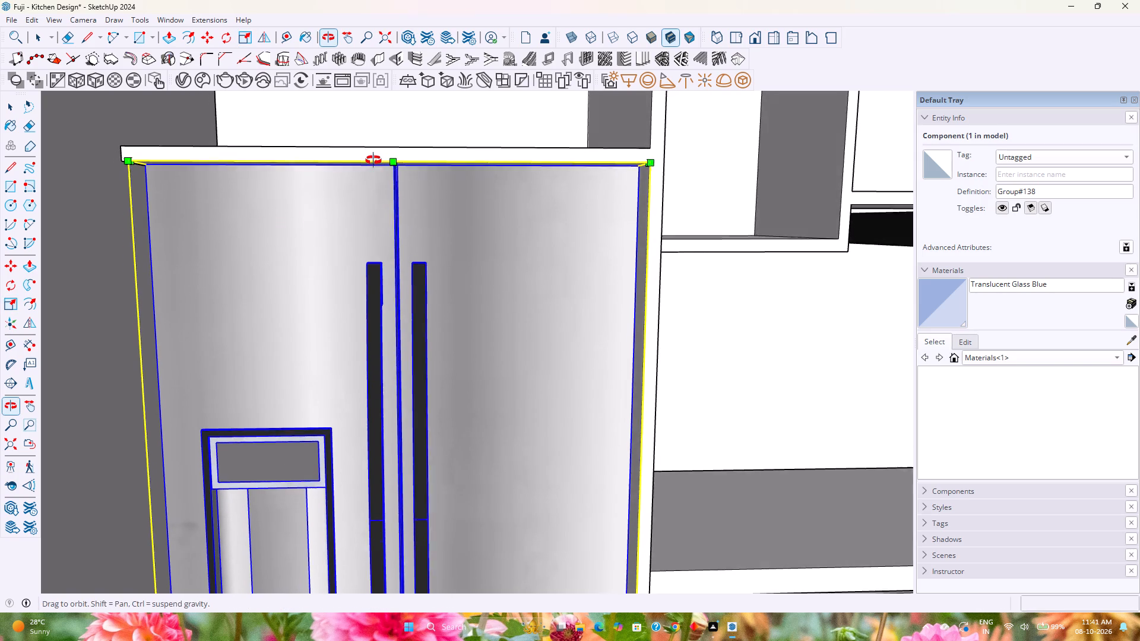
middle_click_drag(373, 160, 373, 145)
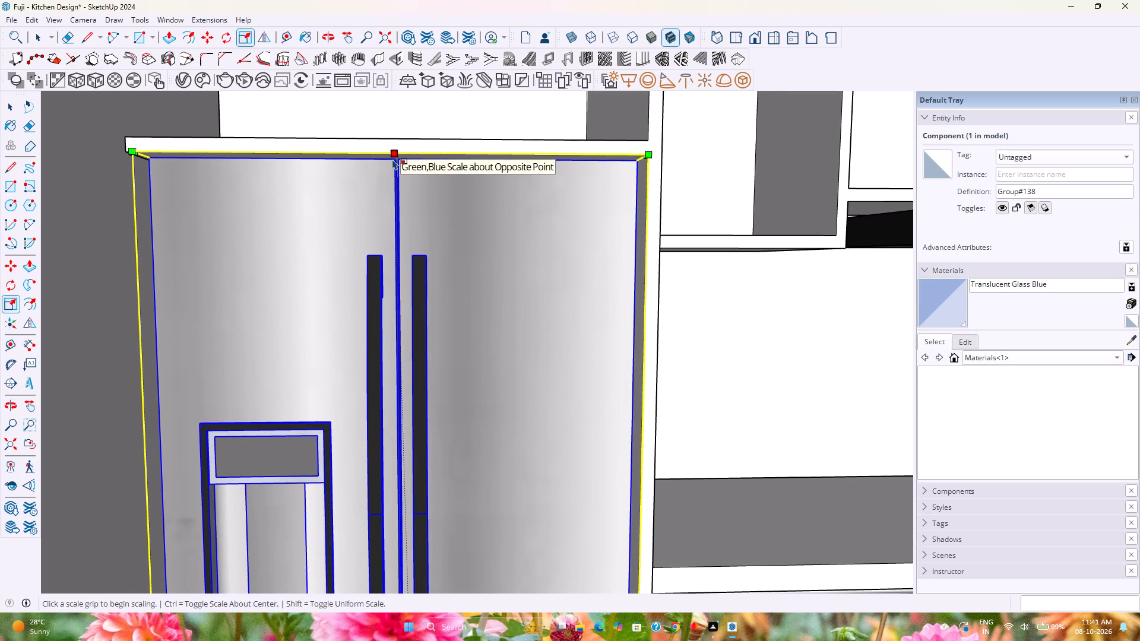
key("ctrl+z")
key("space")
Place a horizontal guide line 1" below the bottom edge of the shelf above the fridge.
scroll(392, 190, "up", 3)
middle_click_drag(392, 190, 391, 213)
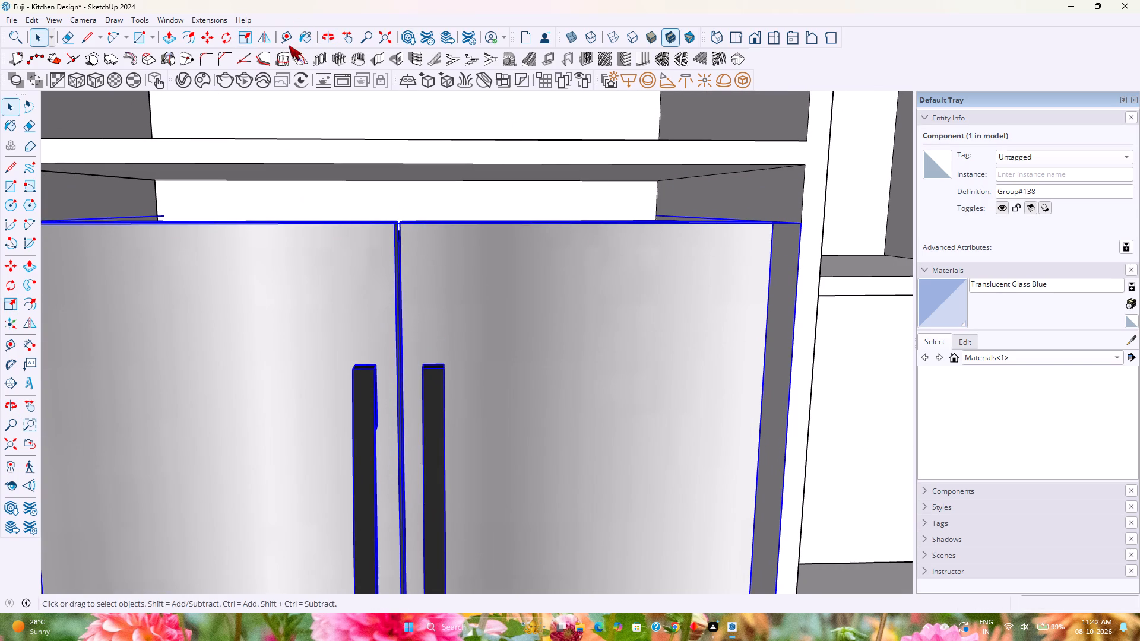
left_click(292, 37)
left_click(784, 165)
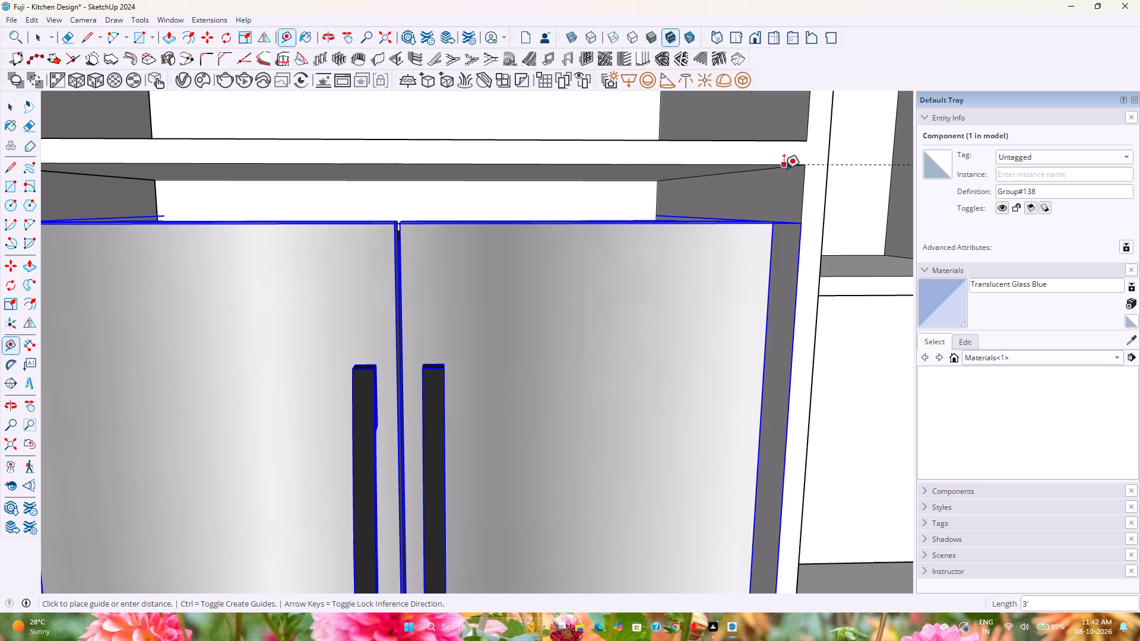
left_click(784, 182)
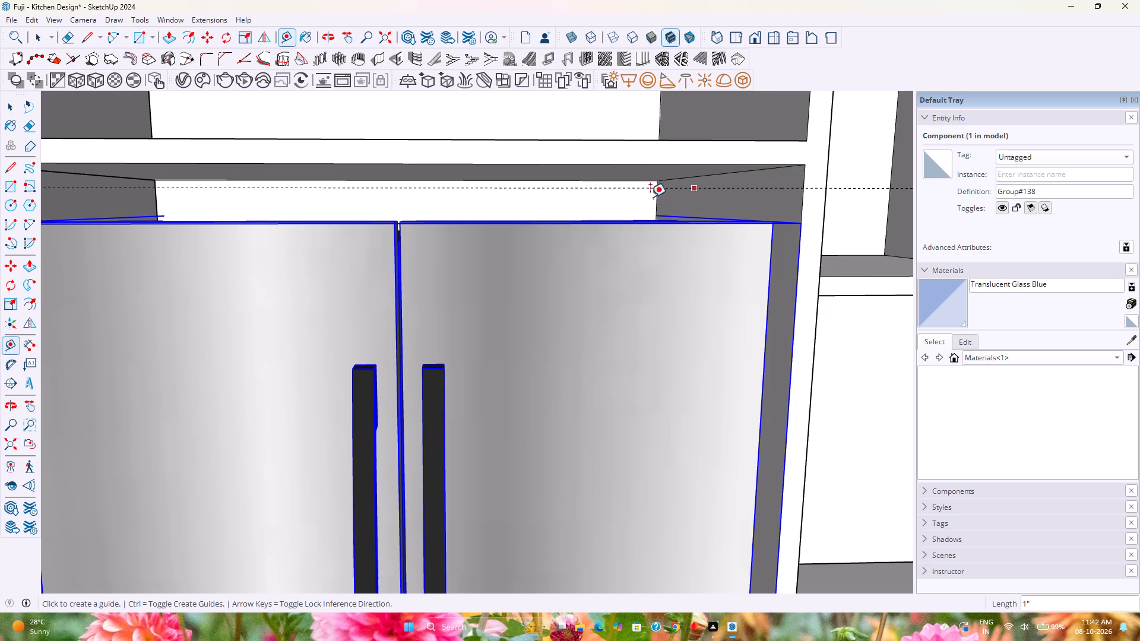
middle_click_drag(625, 197, 591, 210)
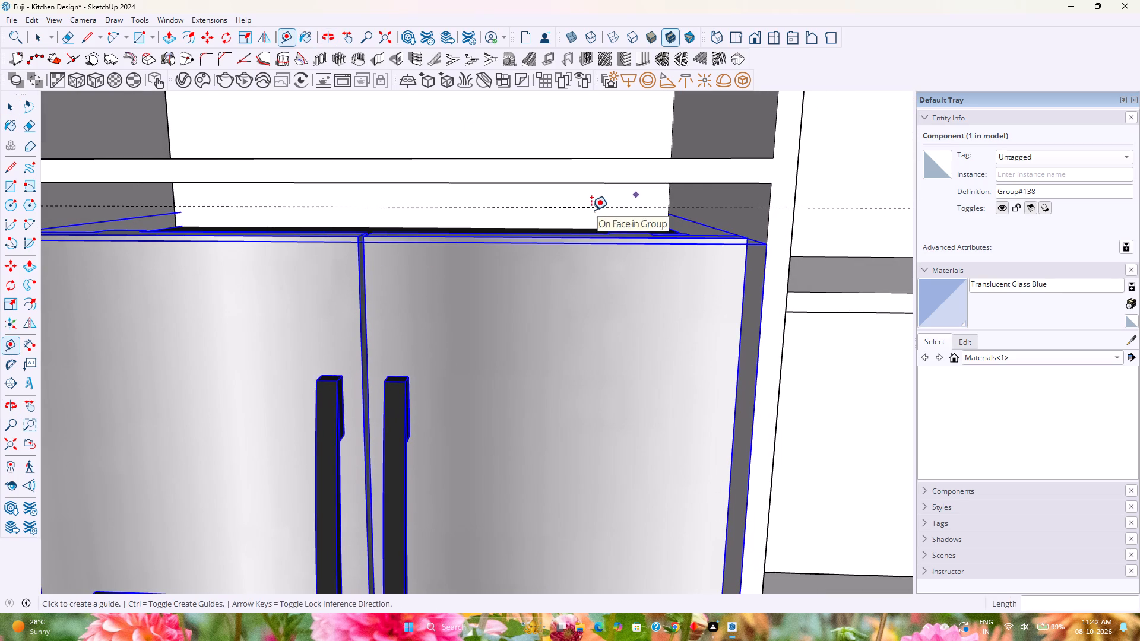
Scale the fridge's height up to the guide line, by a factor of about 1.02.
key("s")
left_click(401, 221)
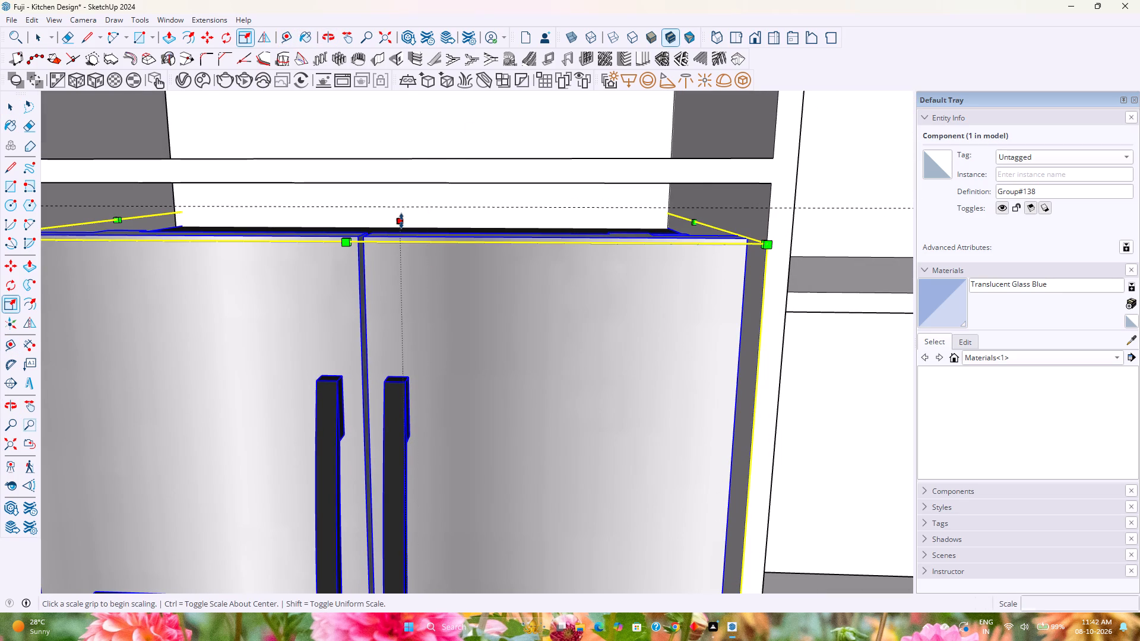
left_click(822, 208)
middle_click_drag(537, 243, 526, 211)
scroll(526, 211, "down", 3)
key("Escape")
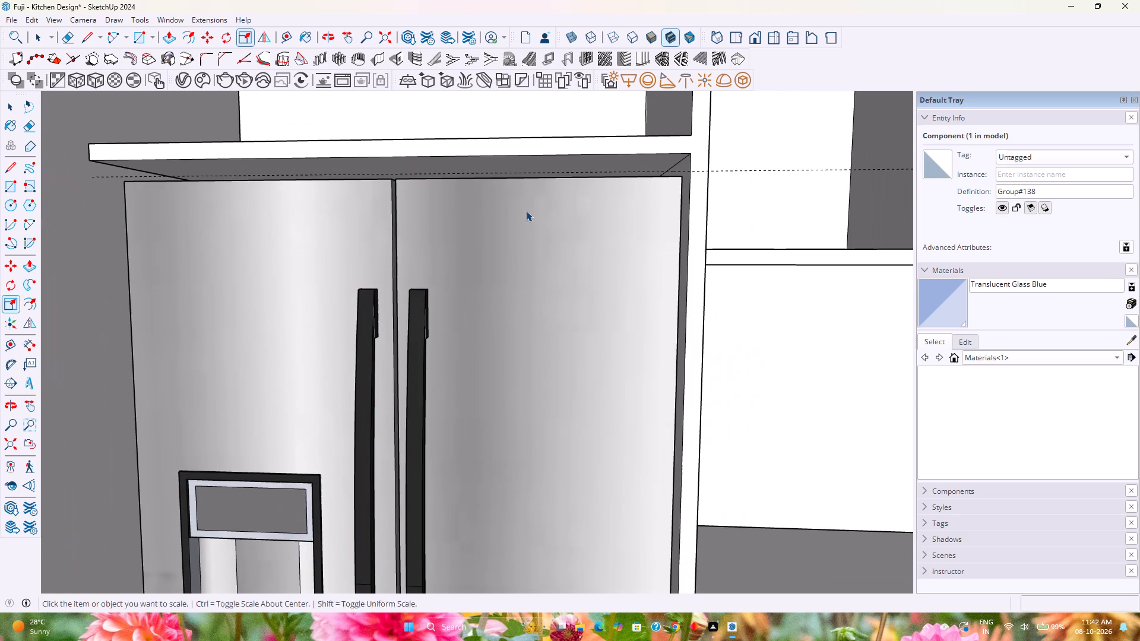
key("space")
Delete all guides from the model.
scroll(525, 212, "down", 4)
left_click(30, 16)
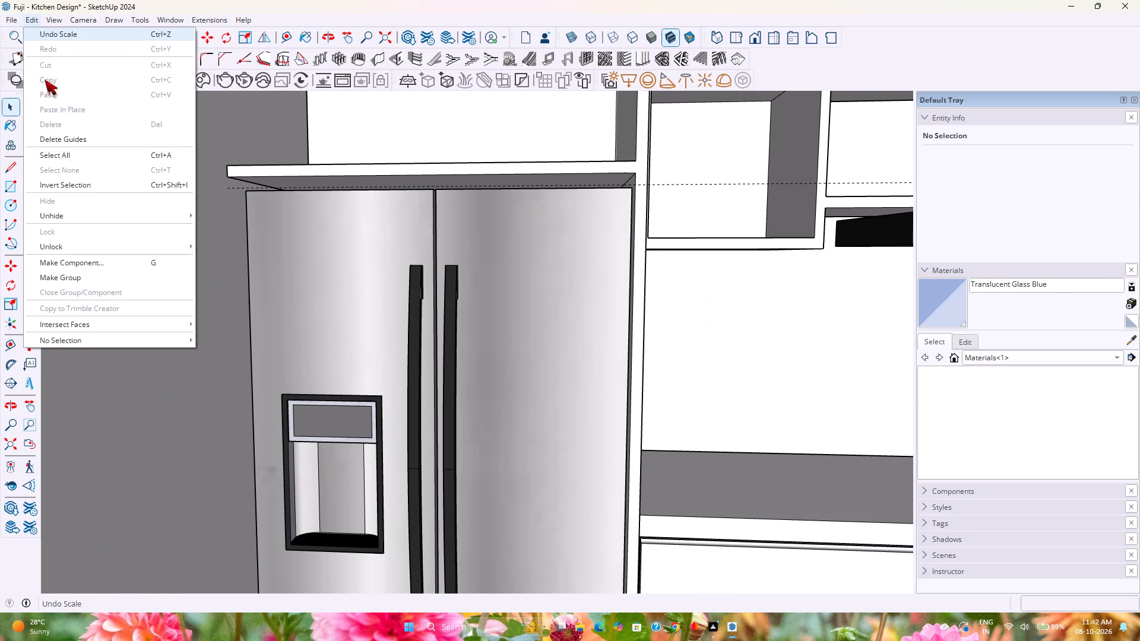
left_click(85, 142)
Save the kitchen model.
scroll(319, 224, "down", 3)
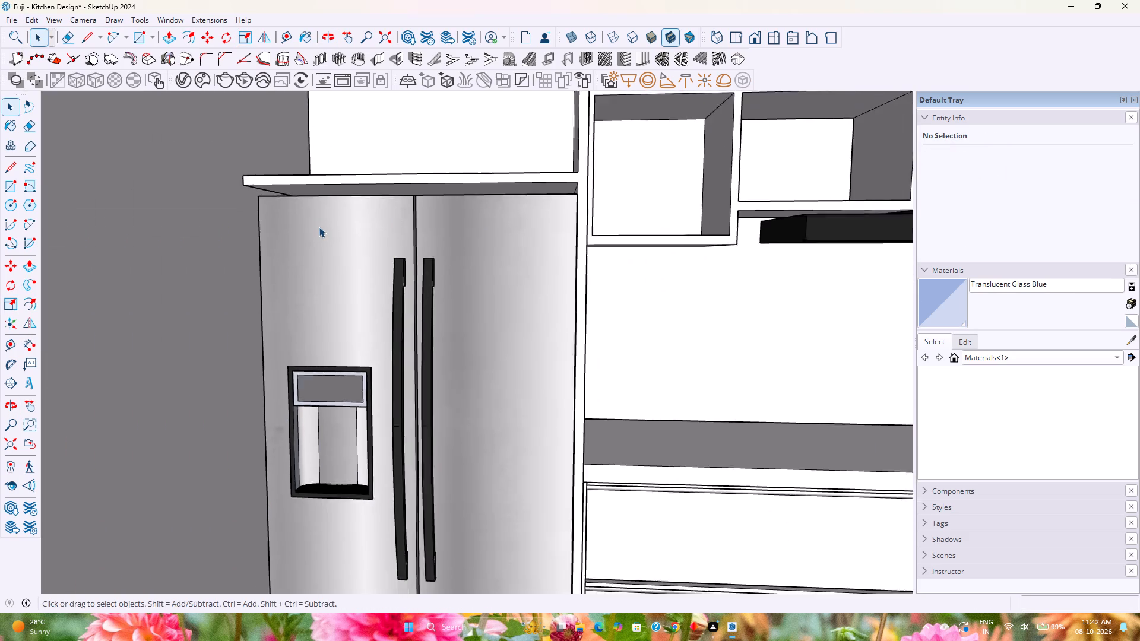
scroll(319, 227, "down", 6)
key("Escape")
scroll(319, 228, "down", 10)
scroll(334, 337, "down", 1)
middle_click_drag(334, 338, 451, 347)
key("ctrl+s")
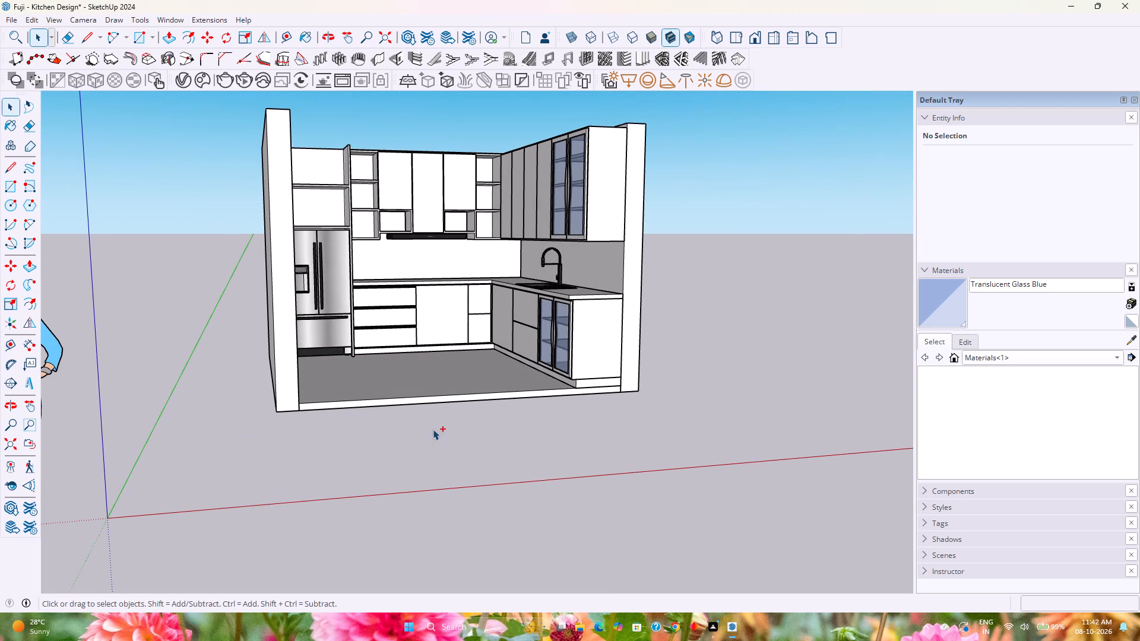
Examine the whole kitchen from low and high angles, including the fridge niche, wall cabinets, chimney hood and glass cabinets.
scroll(434, 309, "up", 3)
middle_click_drag(434, 309, 452, 336)
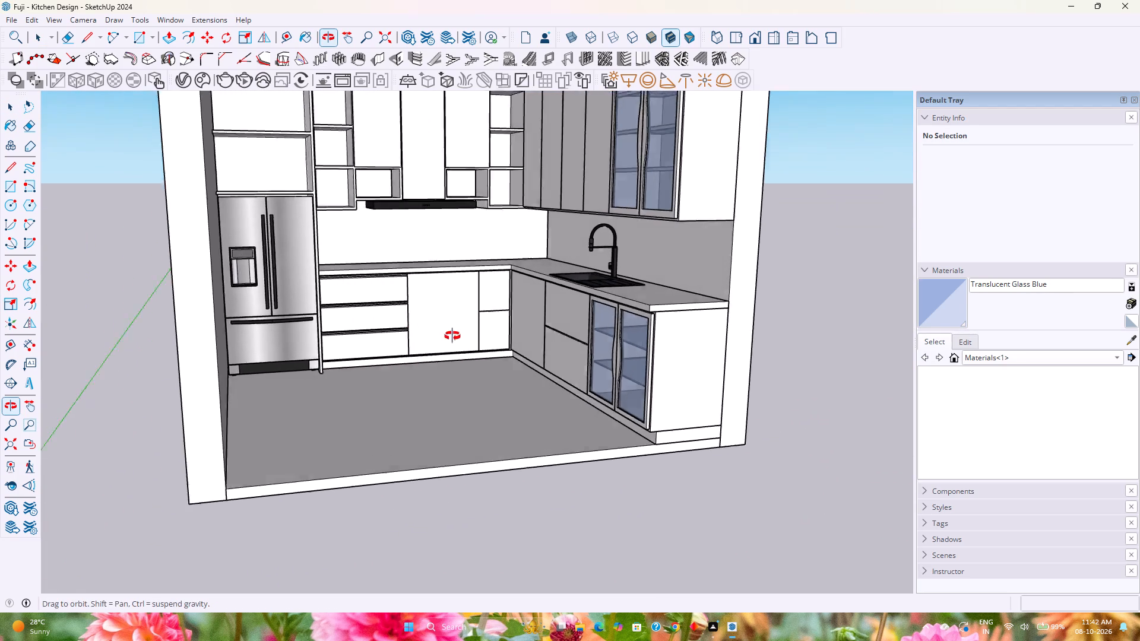
middle_click_drag(452, 336, 458, 338)
middle_click_drag(457, 313, 432, 415, "shift")
middle_click_drag(436, 405, 479, 366)
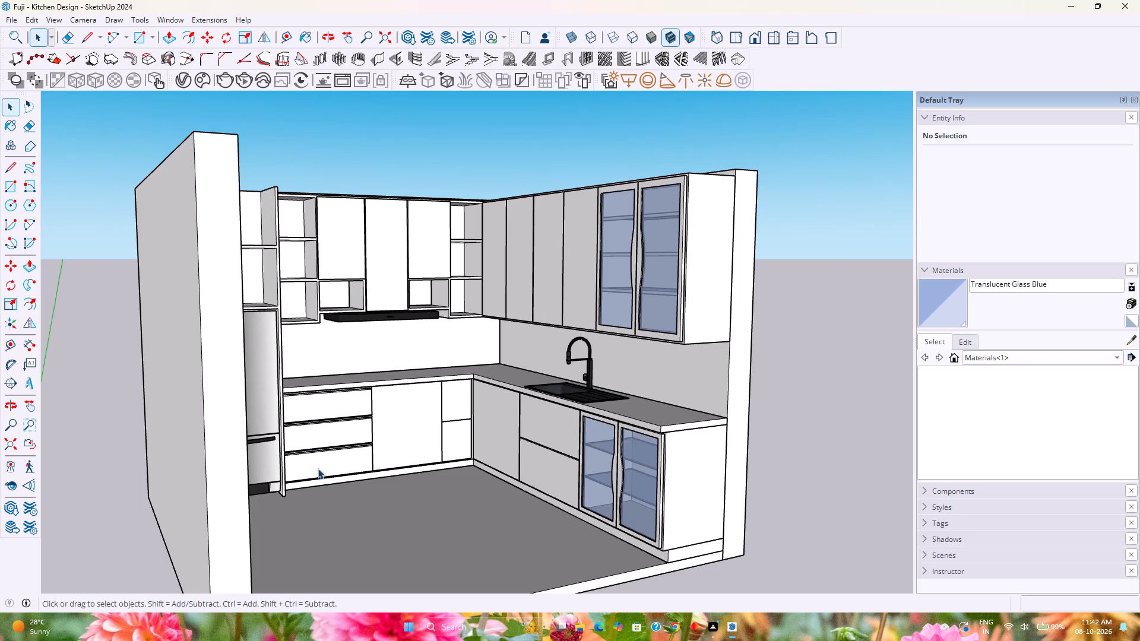
scroll(473, 330, "up", 3)
middle_click_drag(476, 330, 415, 284)
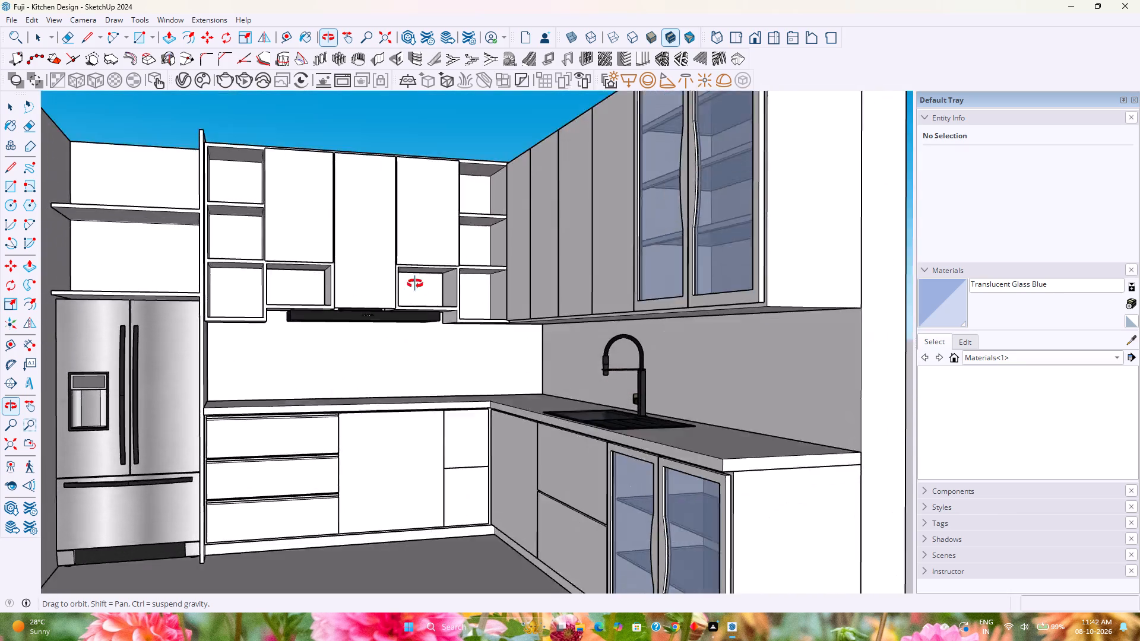
middle_click_drag(415, 284, 386, 242)
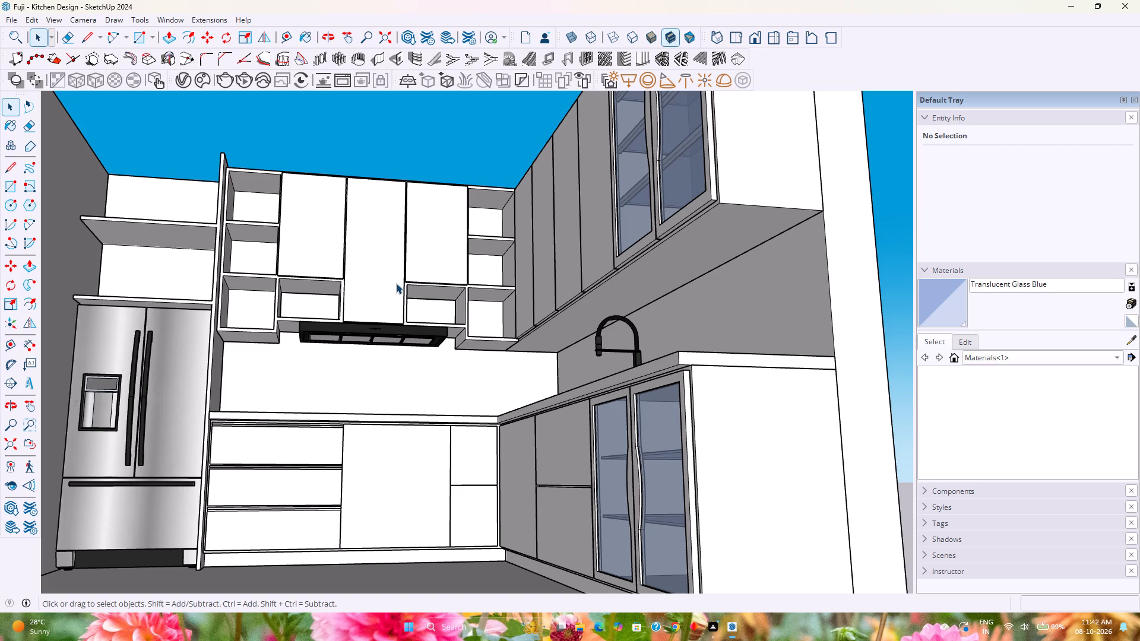
scroll(394, 299, "up", 2)
scroll(394, 290, "down", 2)
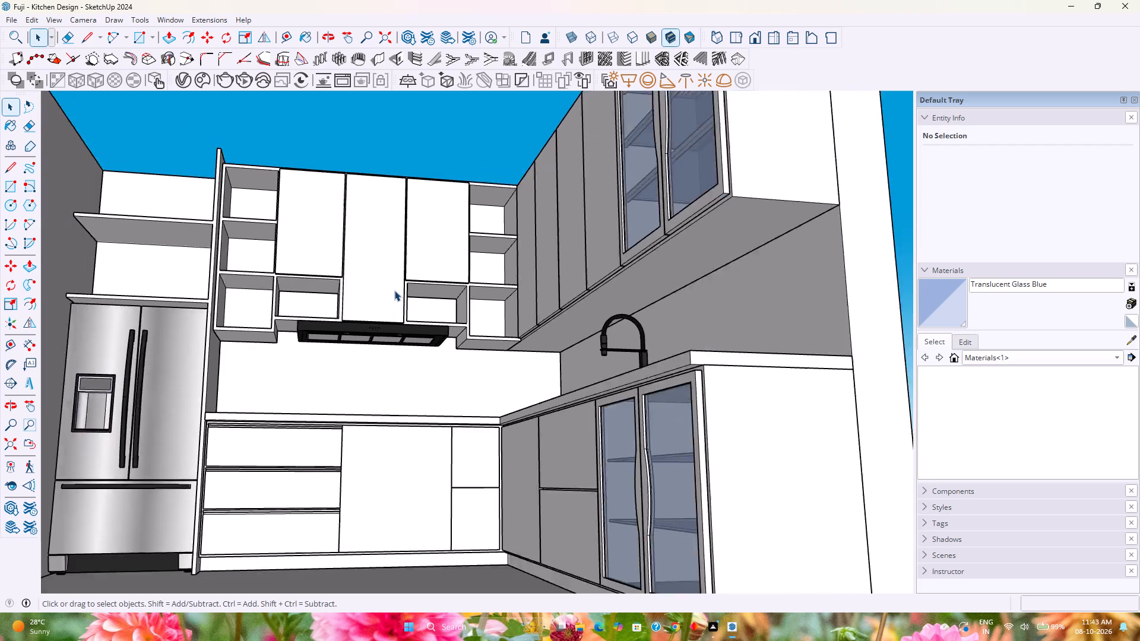
scroll(394, 290, "down", 2)
middle_click_drag(394, 290, 419, 367)
scroll(400, 359, "down", 1)
middle_click_drag(403, 352, 413, 410)
scroll(358, 306, "up", 2)
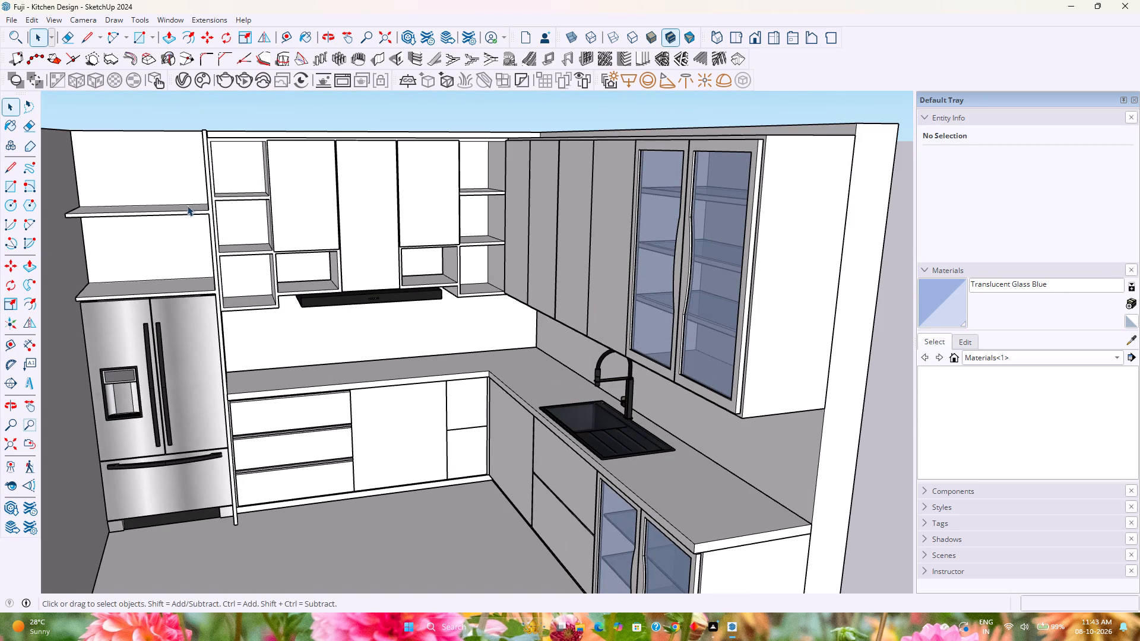
scroll(175, 188, "down", 1)
middle_click_drag(175, 188, 201, 232)
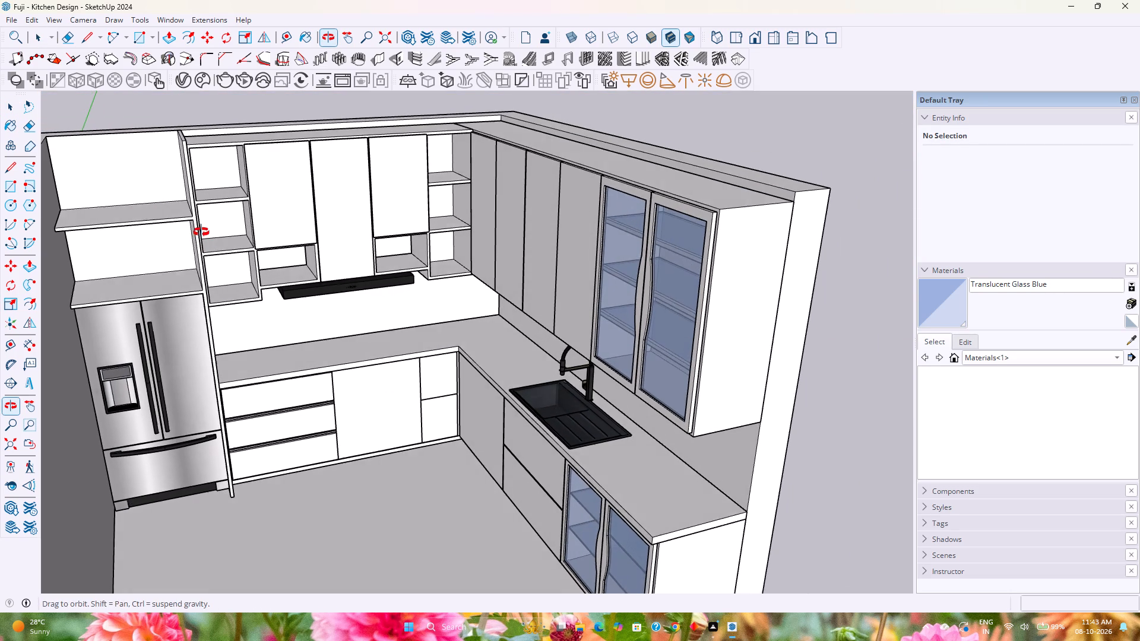
middle_click_drag(201, 232, 201, 231)
scroll(201, 227, "down", 2)
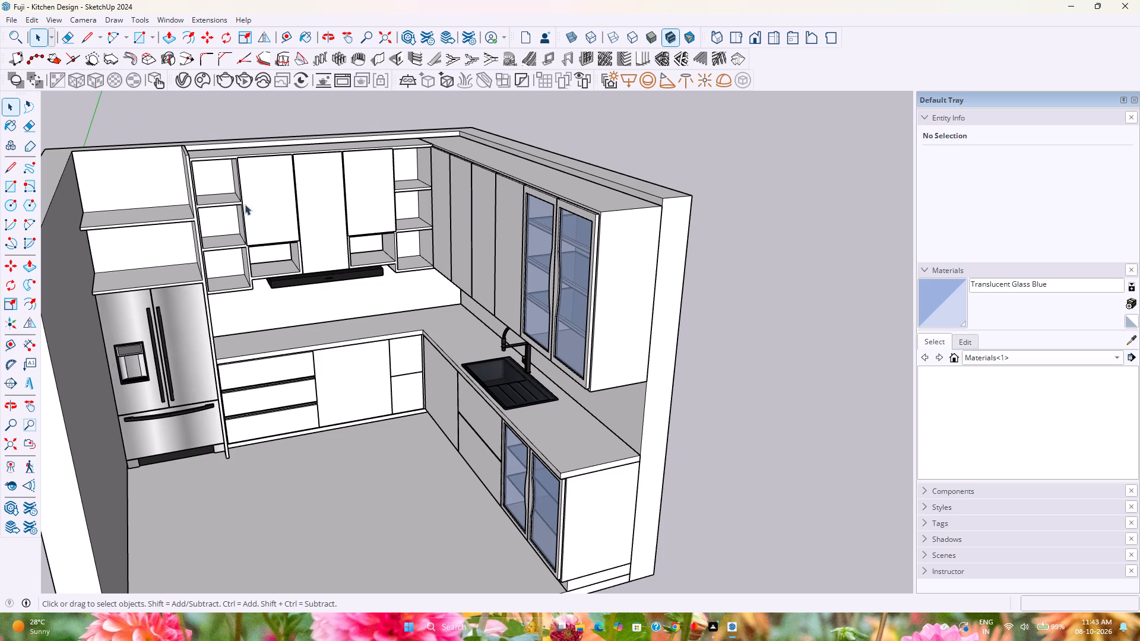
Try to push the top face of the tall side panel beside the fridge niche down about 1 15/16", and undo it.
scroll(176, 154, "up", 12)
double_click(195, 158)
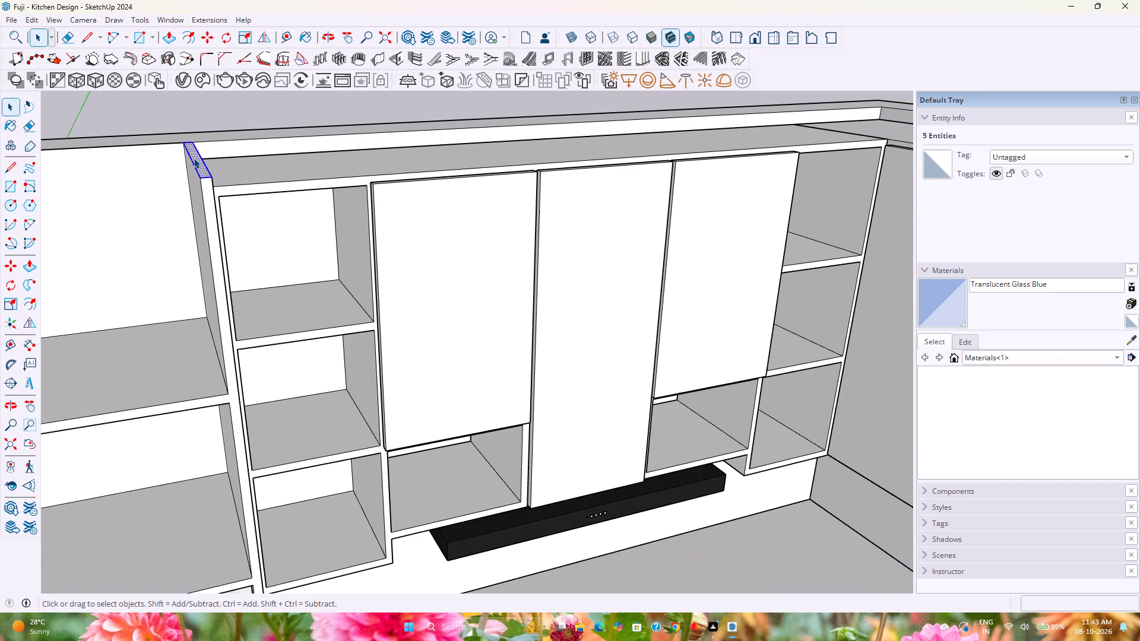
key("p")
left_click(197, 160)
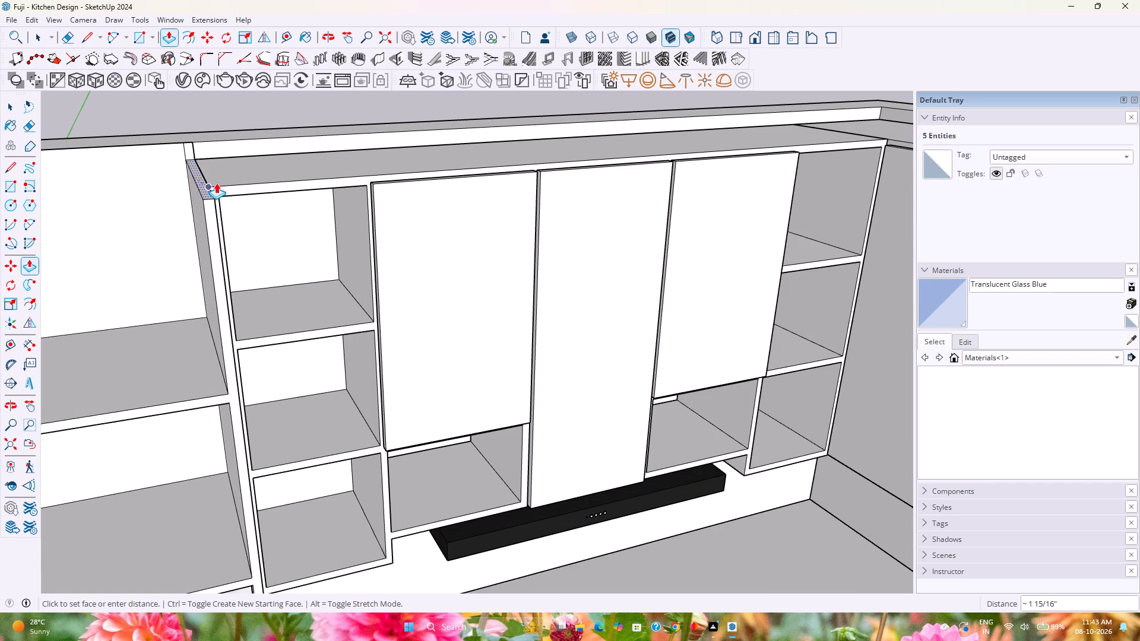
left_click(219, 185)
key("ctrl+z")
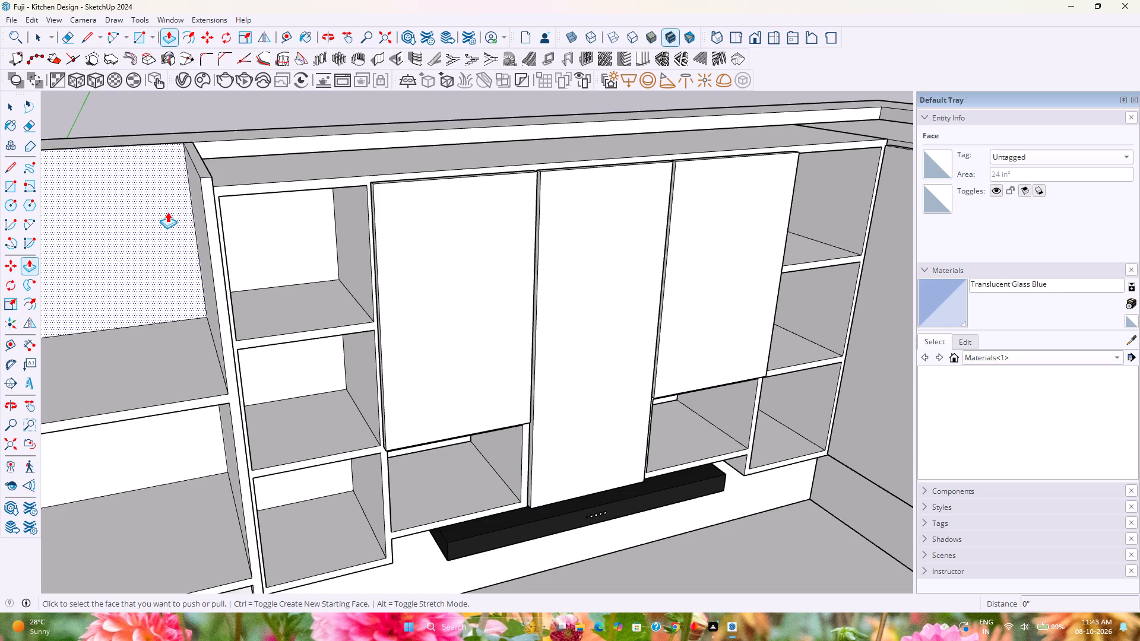
Push the top face of the tall side panel down about 1 15/16", level with the top of the wall cabinets.
left_click(199, 166)
left_click(224, 185)
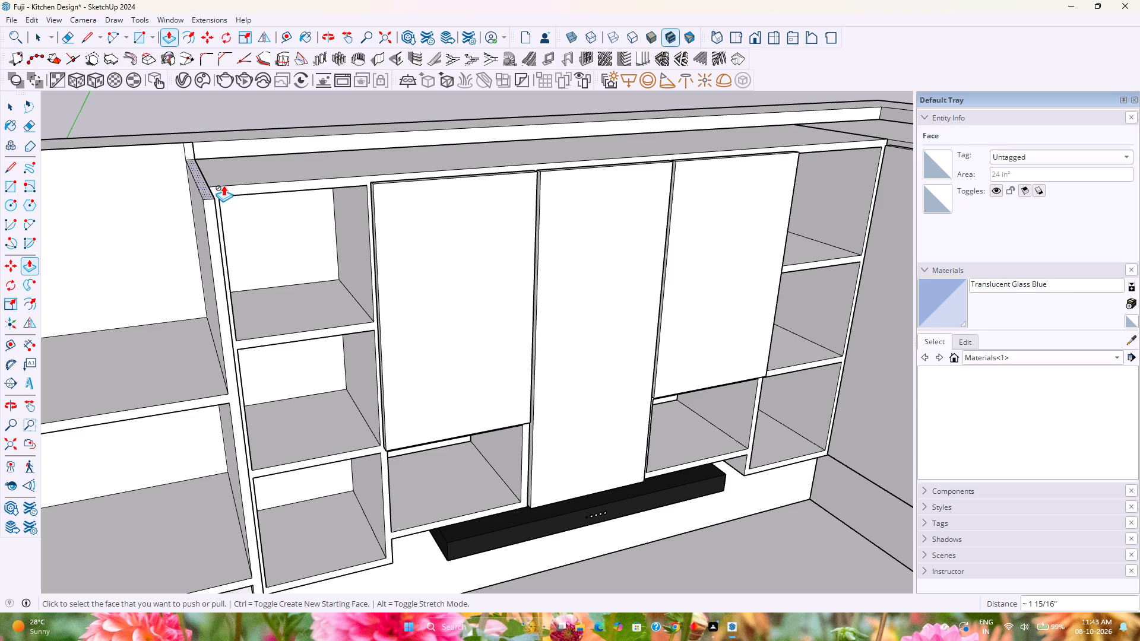
scroll(186, 161, "up", 10)
key("space")
Delete the two short vertical edges left above the lowered side panel and the long top edge of the back face above the open shelves.
middle_click_drag(221, 168, 160, 161)
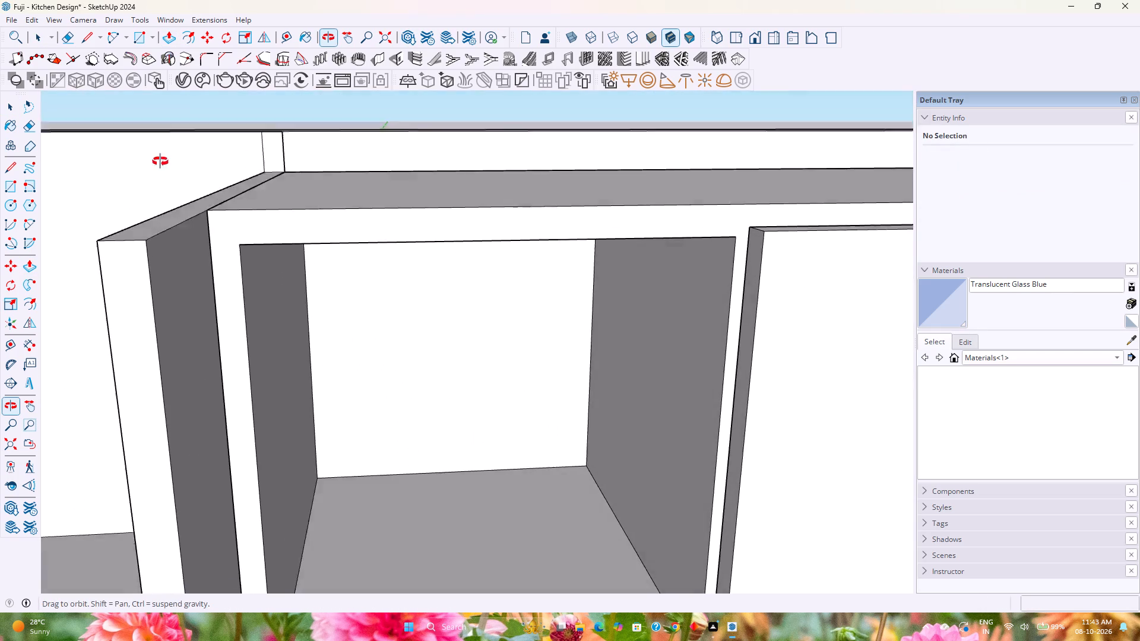
middle_click_drag(160, 161, 175, 174)
left_click(217, 128)
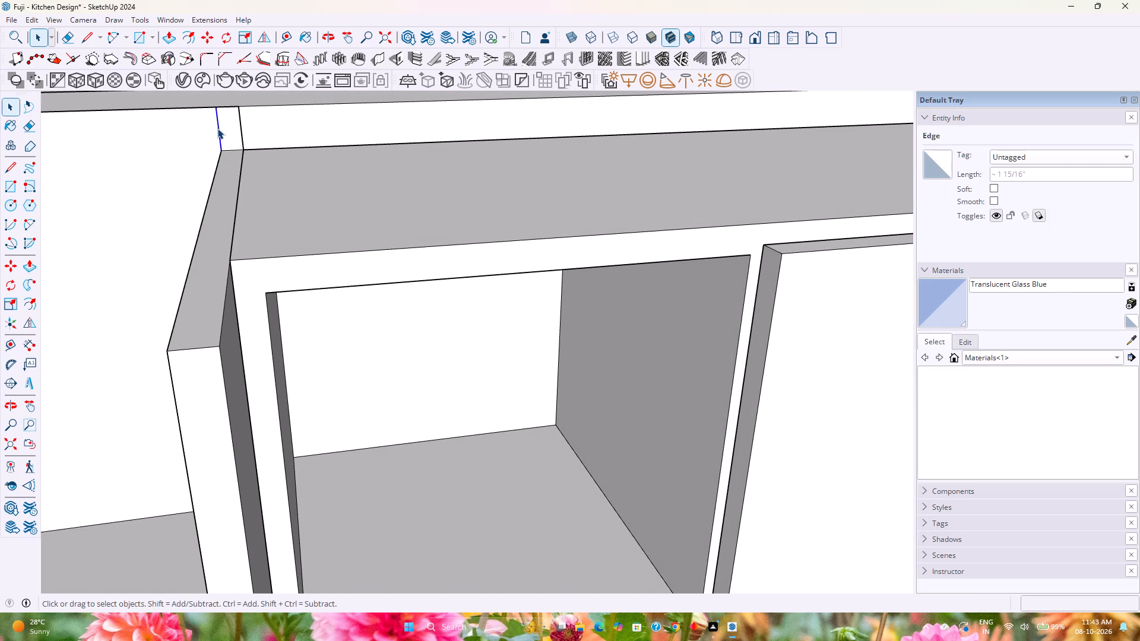
key("Delete")
scroll(216, 129, "down", 5)
left_click(232, 126)
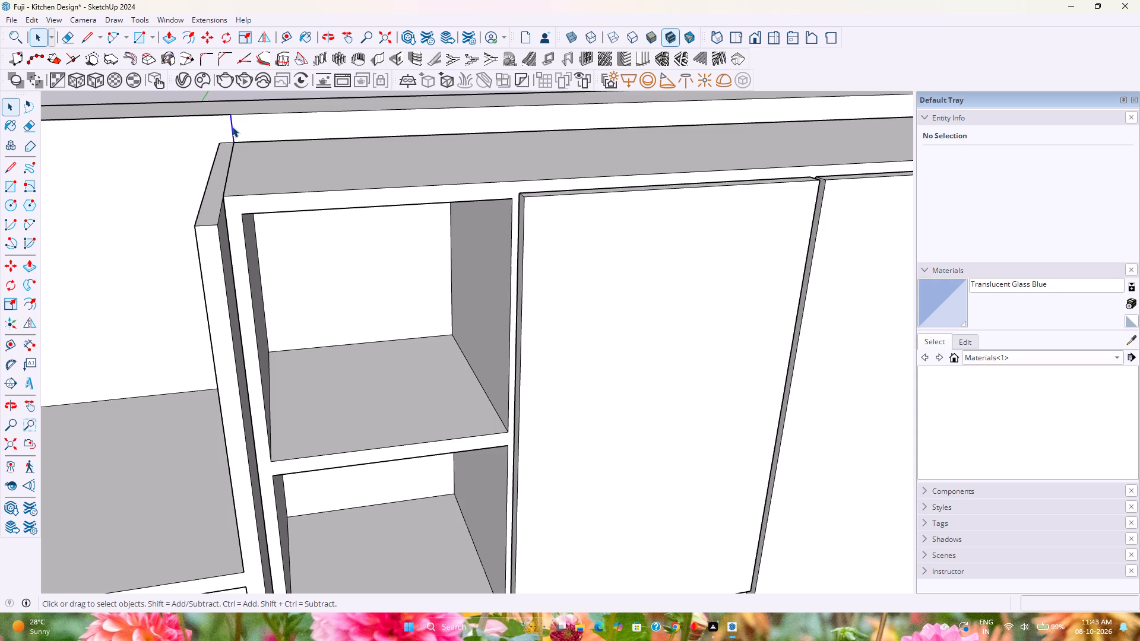
key("Delete")
scroll(235, 141, "down", 3)
middle_click_drag(235, 142, 383, 258)
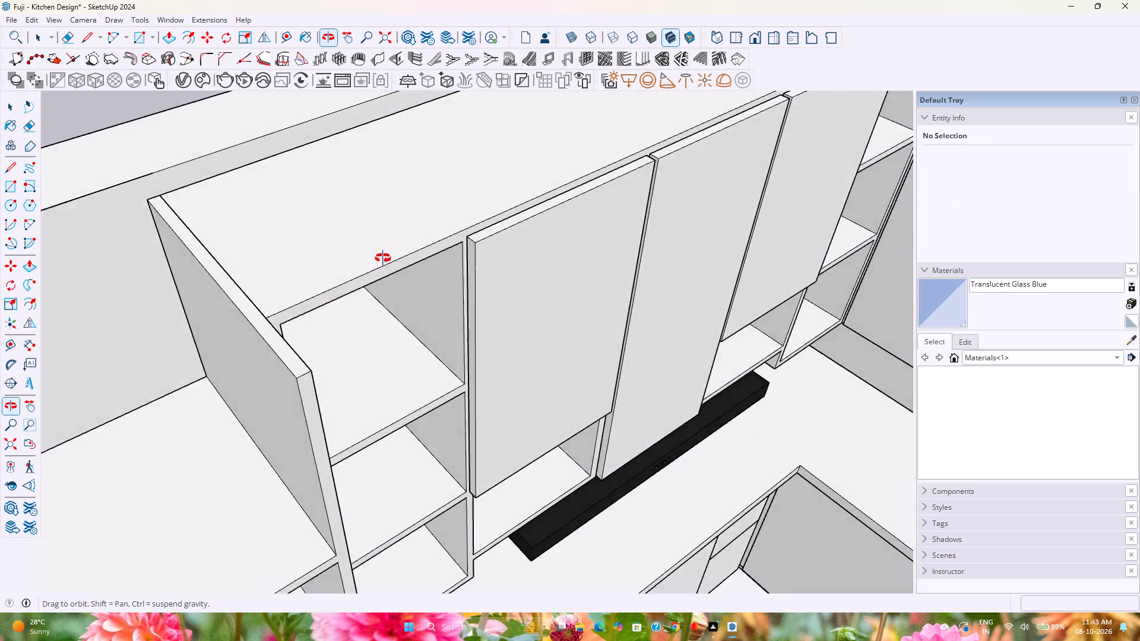
middle_click_drag(383, 258, 235, 249)
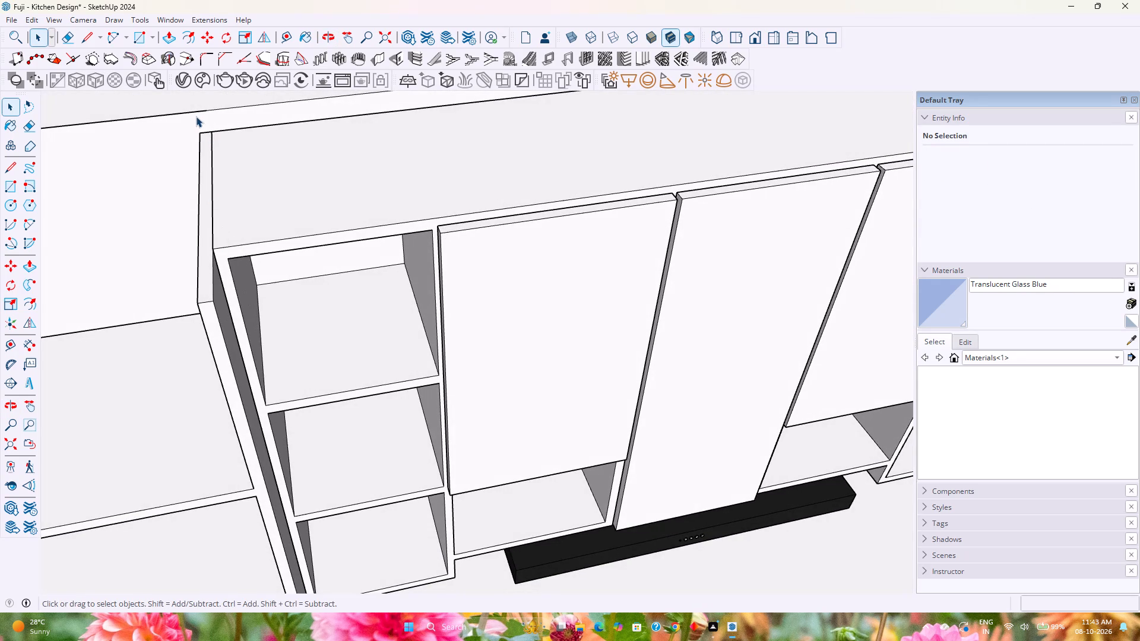
left_click(196, 113)
key("Delete")
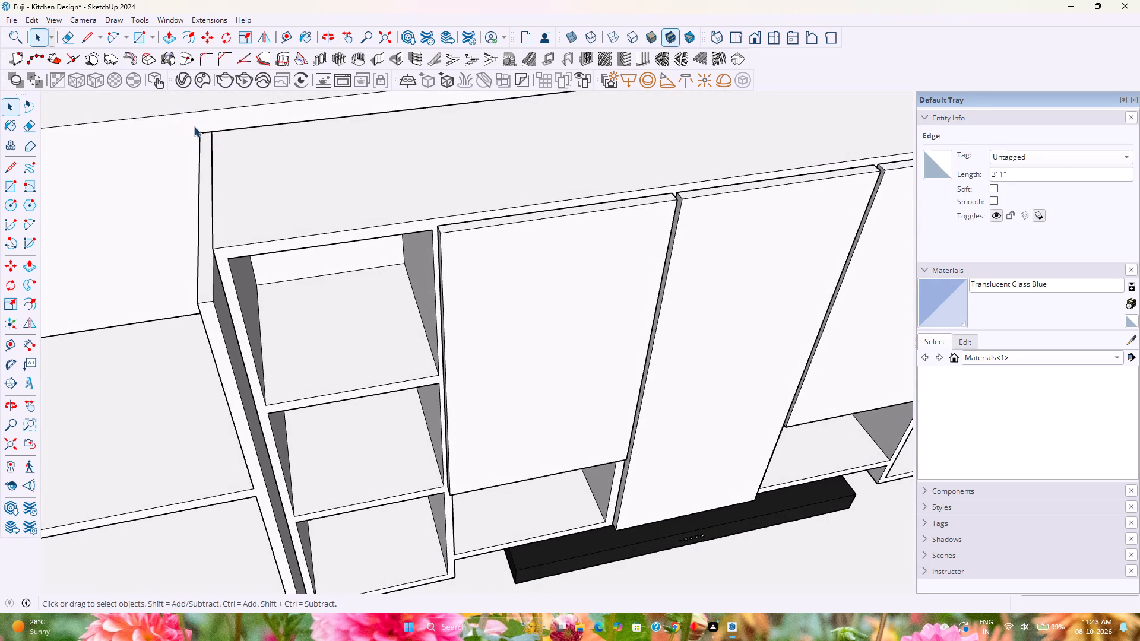
Examine the lowered side panel and its junction with the wall cabinets, and the overall kitchen from several angles.
scroll(202, 134, "down", 11)
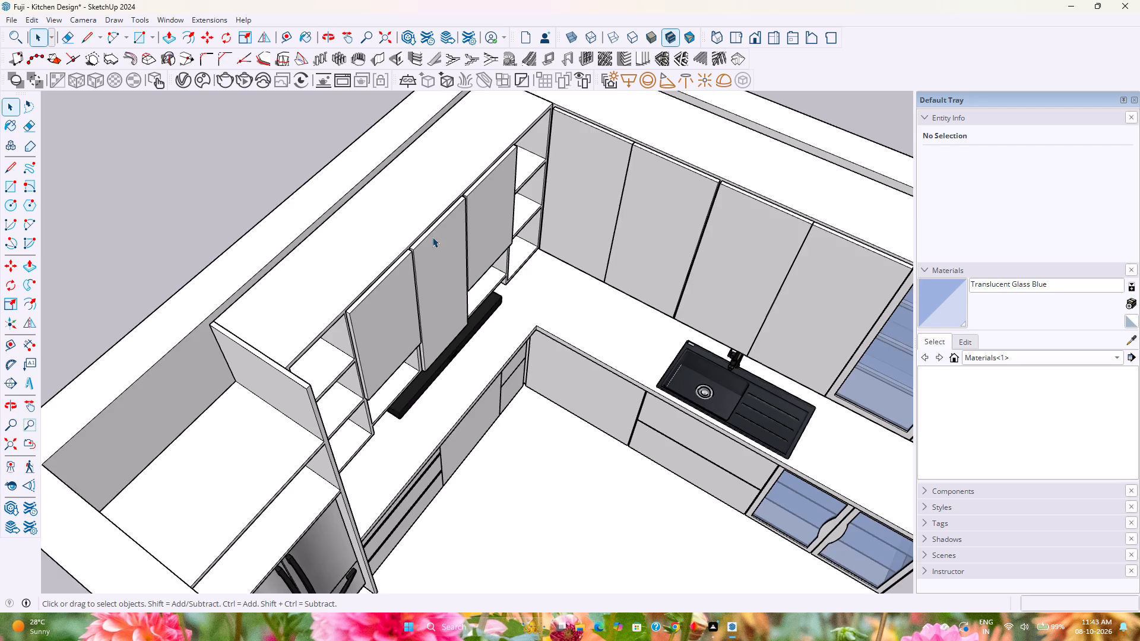
scroll(432, 237, "down", 2)
middle_click_drag(432, 238, 241, 165)
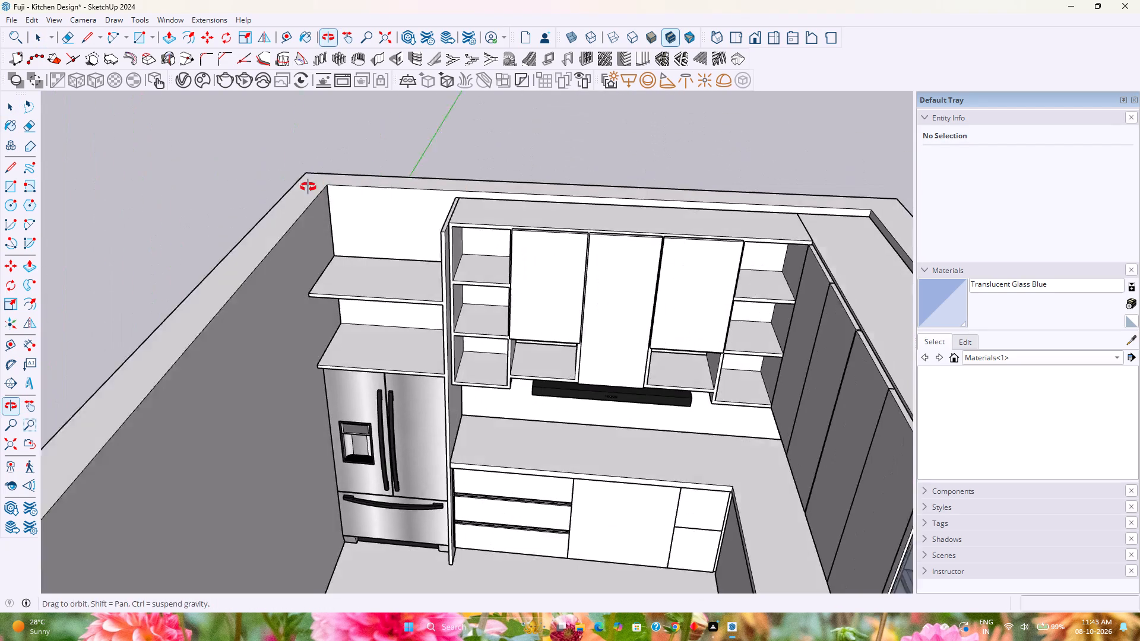
middle_click_drag(313, 201, 222, 210, "shift")
middle_click_drag(222, 210, 375, 176)
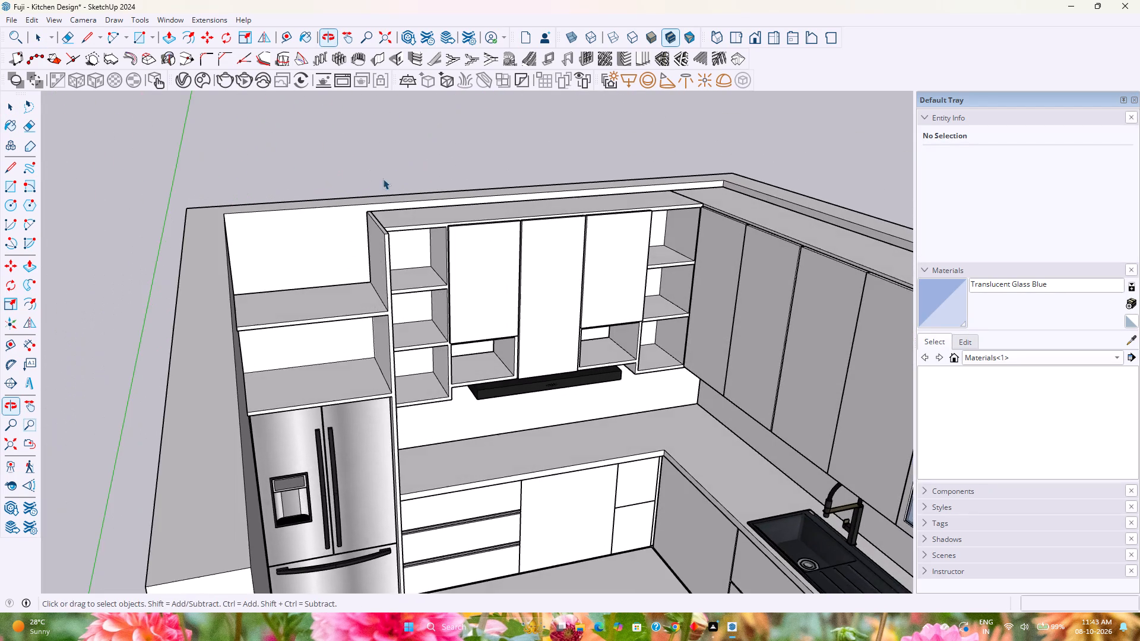
scroll(395, 213, "up", 9)
scroll(388, 215, "down", 11)
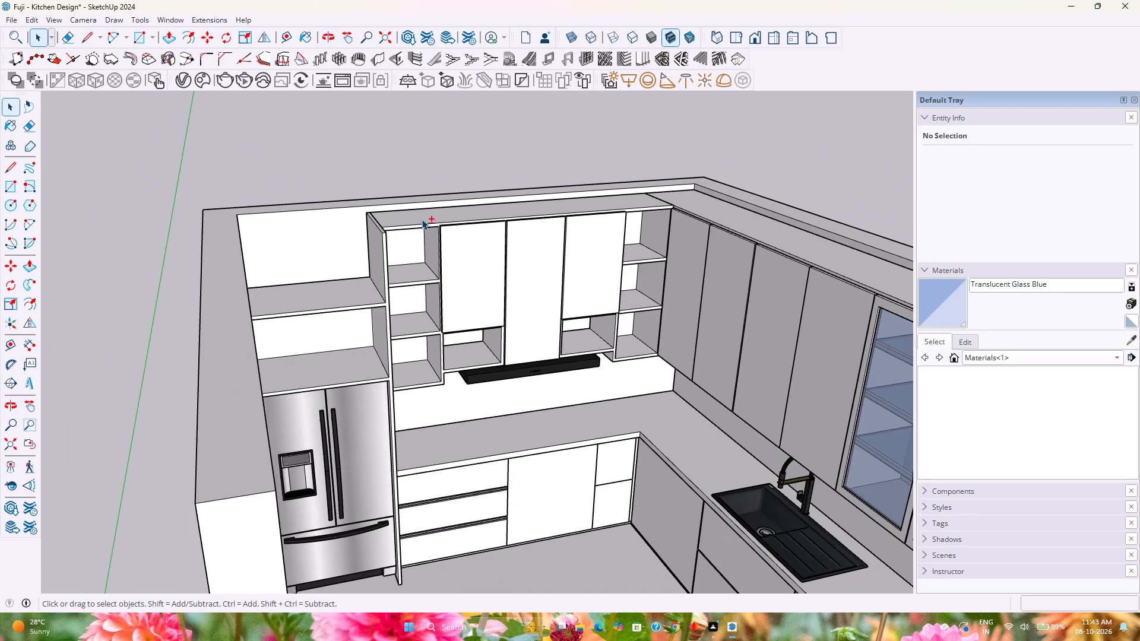
middle_click_drag(443, 220, 309, 144, "shift")
scroll(306, 144, "down", 5)
scroll(368, 202, "down", 1)
middle_click_drag(423, 212, 438, 177)
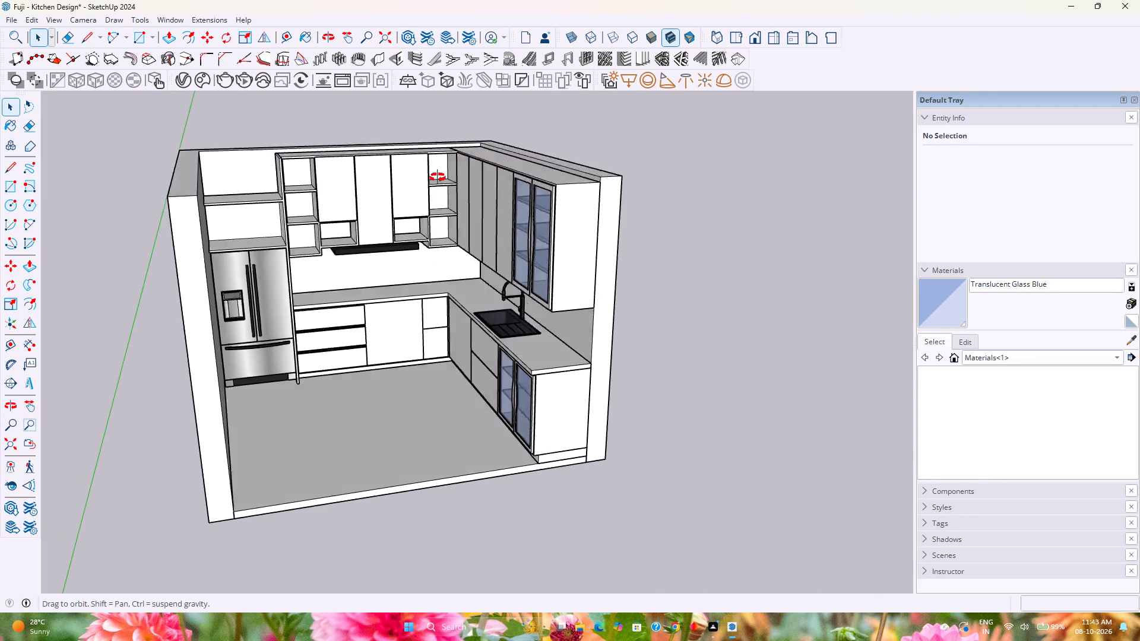
middle_click_drag(438, 177, 493, 146)
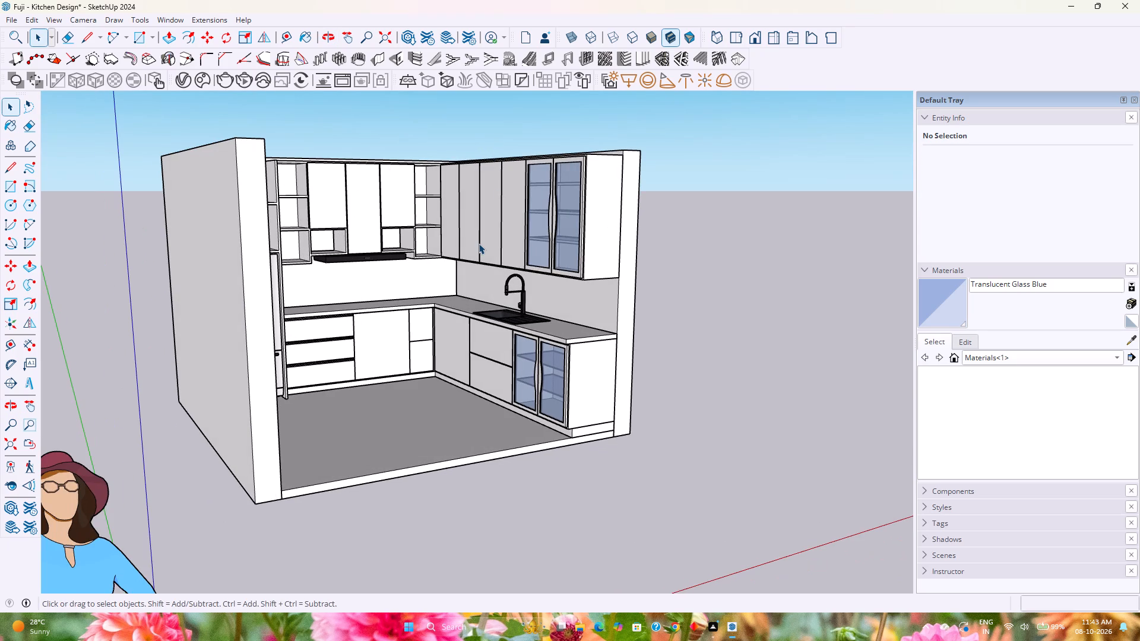
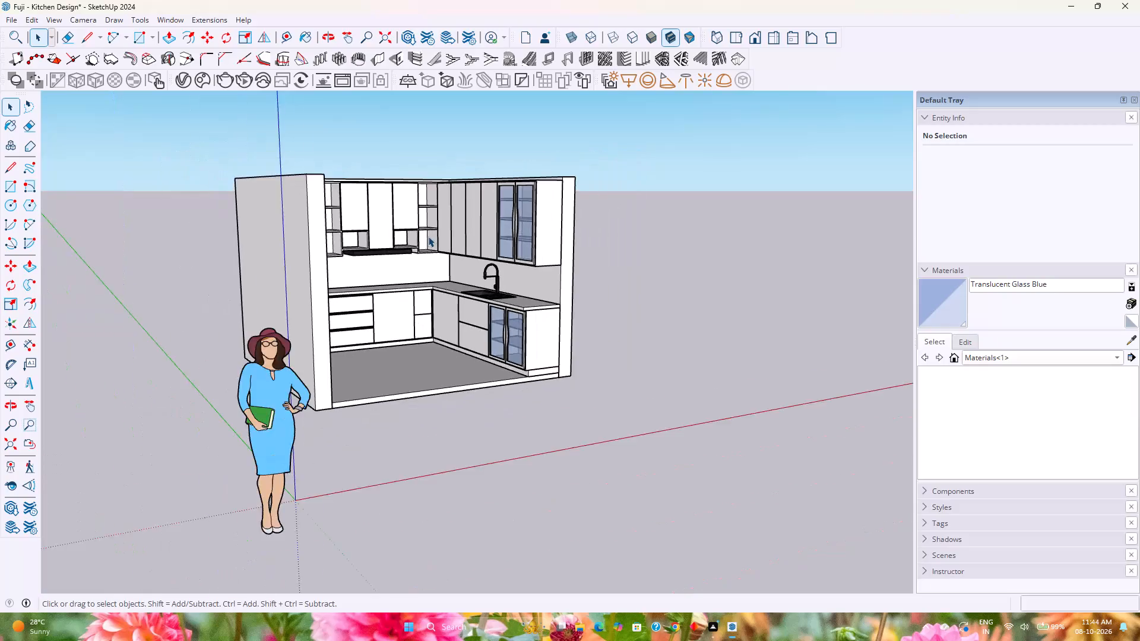
Examine the kitchen layout around the fridge, the range hood and the open shelves of the upper cabinets.
middle_click_drag(428, 236, 329, 255)
scroll(344, 244, "up", 4)
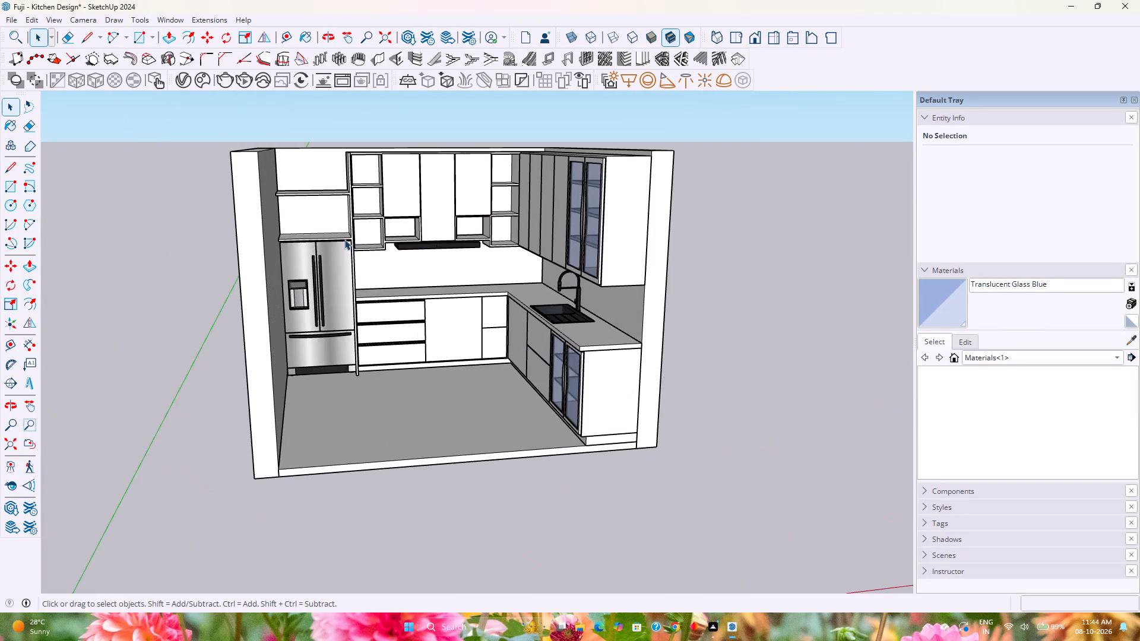
scroll(344, 239, "up", 4)
middle_click_drag(312, 176, 344, 265)
scroll(344, 262, "down", 2)
middle_click_drag(353, 250, 332, 302, "shift")
middle_click_drag(334, 300, 350, 220)
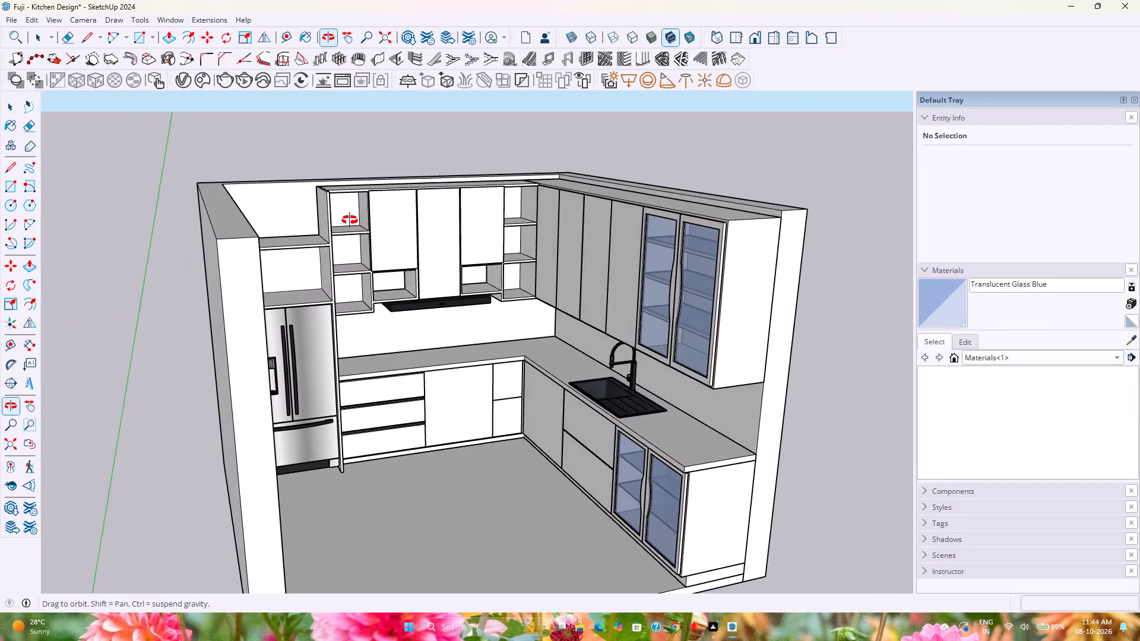
middle_click_drag(350, 220, 339, 210)
scroll(401, 240, "up", 5)
middle_click_drag(435, 249, 351, 259)
scroll(435, 249, "up", 1)
scroll(351, 243, "up", 3)
middle_click_drag(351, 243, 471, 285)
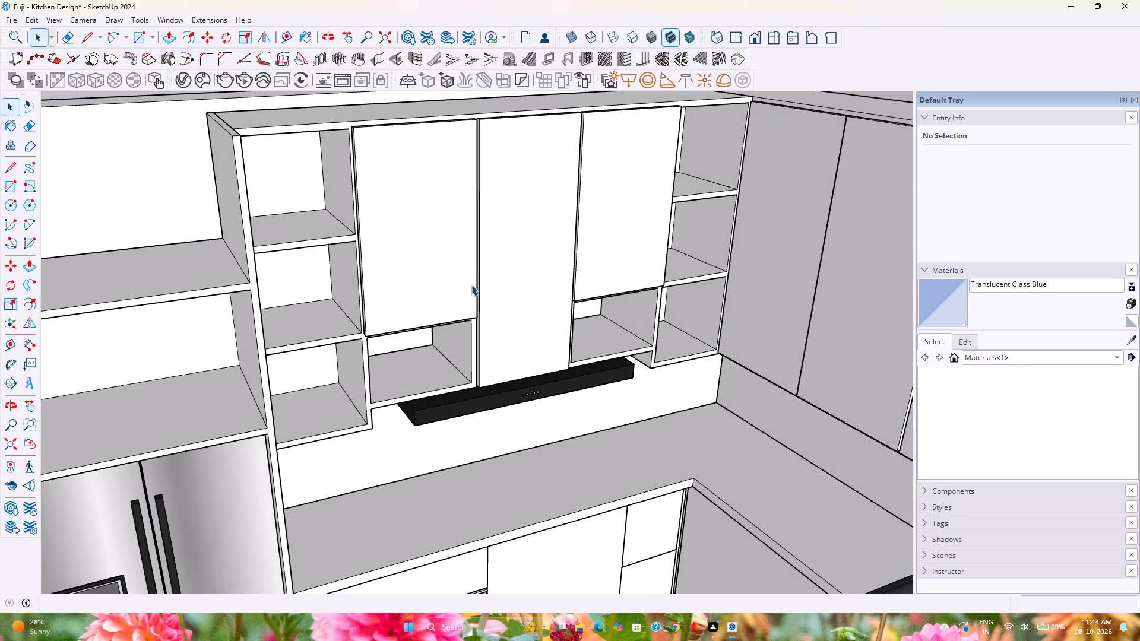
scroll(462, 250, "down", 2)
middle_click_drag(462, 250, 389, 199)
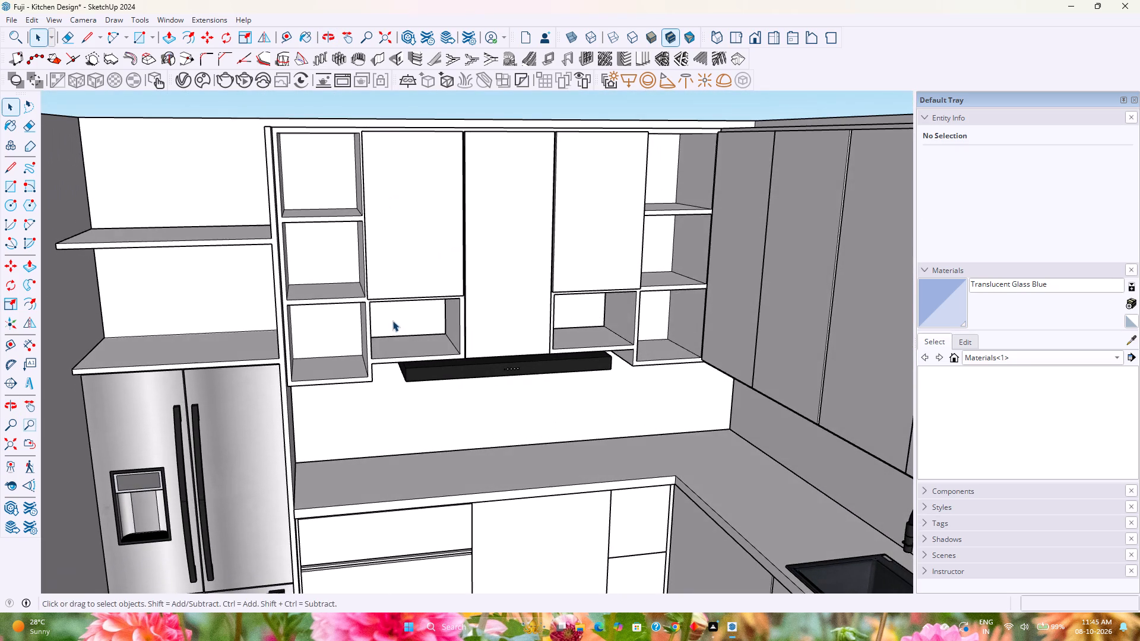
middle_click_drag(392, 320, 344, 220)
scroll(344, 220, "down", 8)
middle_click_drag(364, 247, 381, 284)
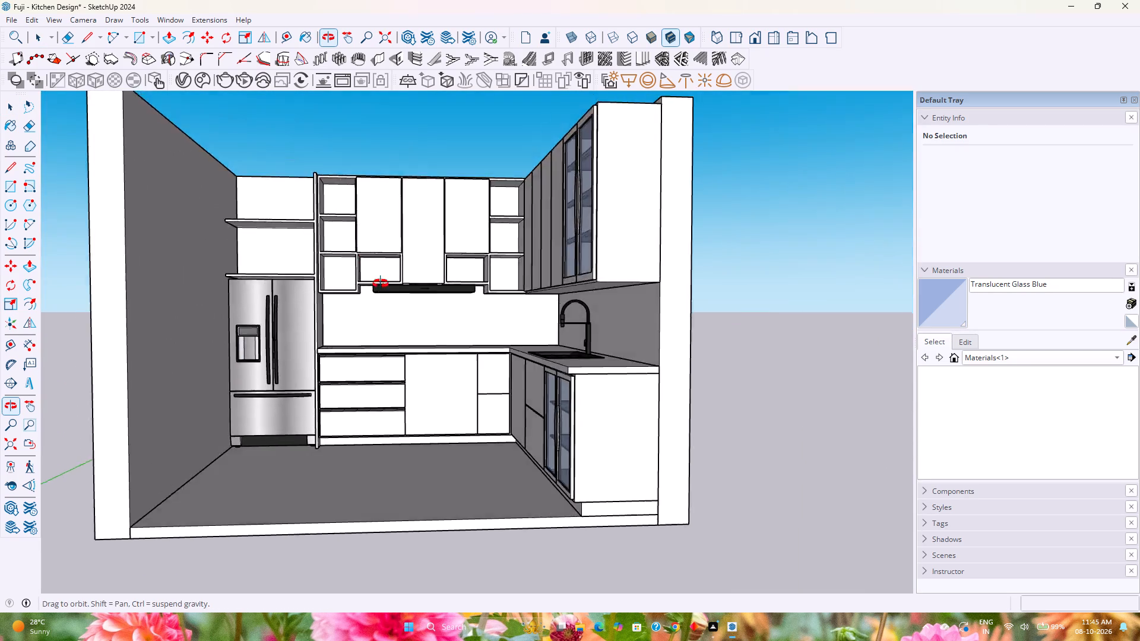
middle_click_drag(381, 284, 436, 323)
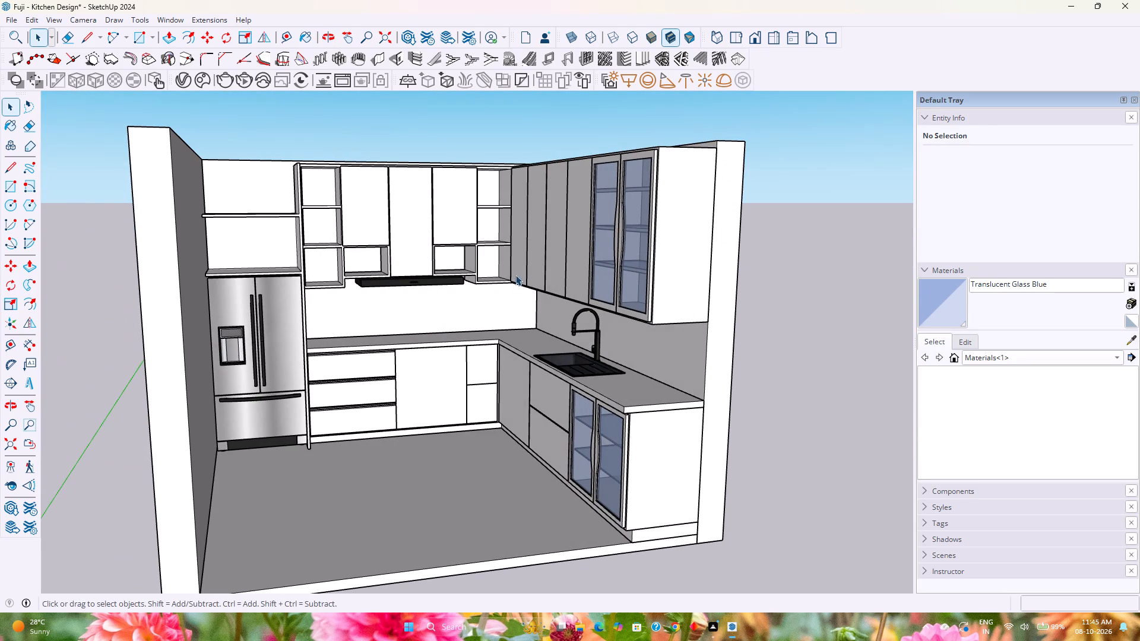
Examine the inner corner where the two upper cabinet runs meet, including their tops, doors and open shelves.
middle_click_drag(515, 275, 571, 298)
scroll(491, 231, "up", 7)
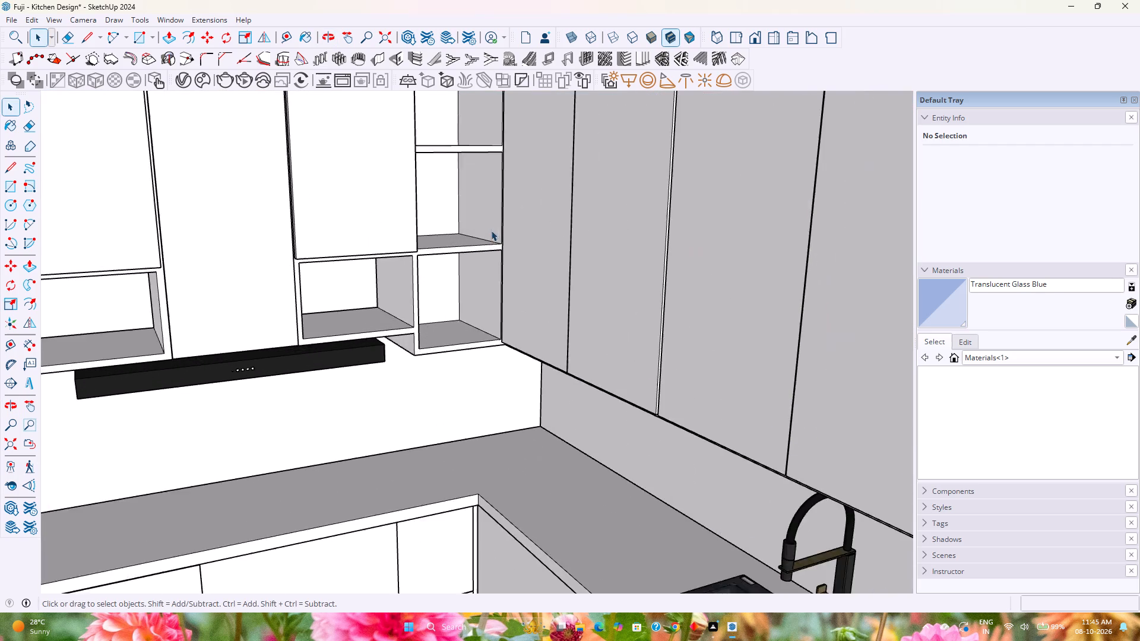
scroll(491, 230, "up", 4)
middle_click_drag(491, 230, 445, 351)
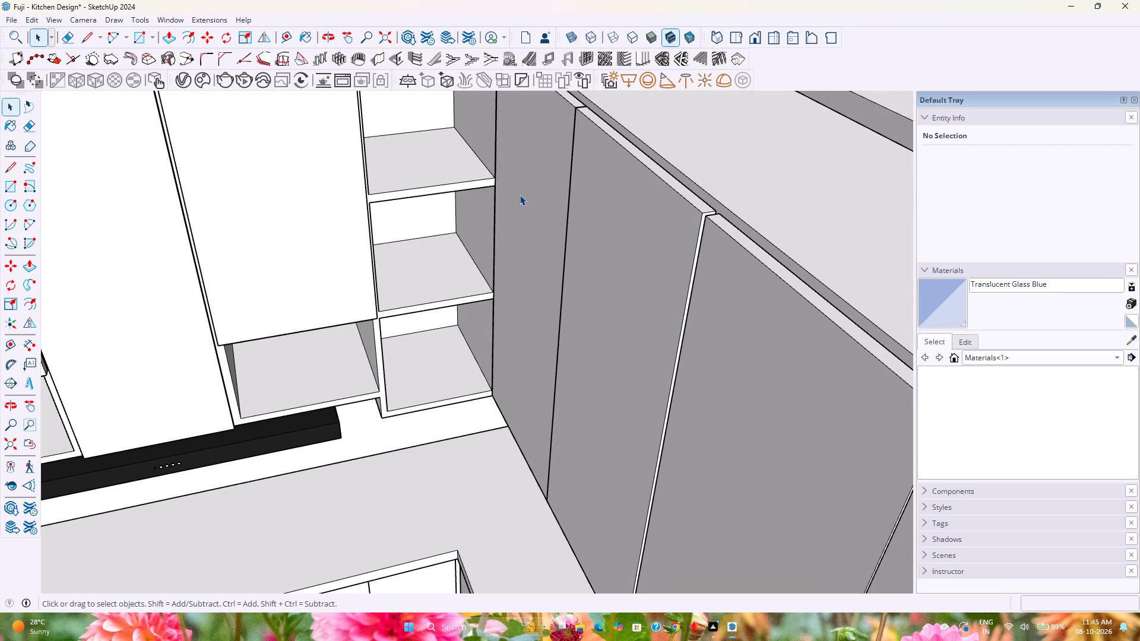
middle_click_drag(514, 196, 505, 318, "shift")
scroll(472, 195, "up", 3)
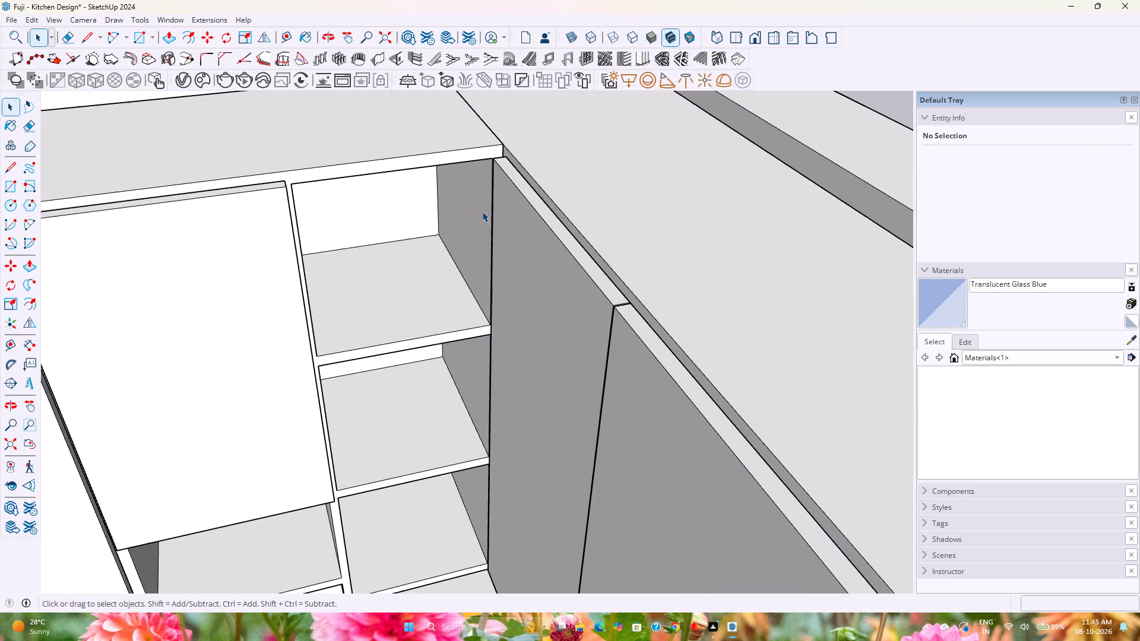
middle_click_drag(502, 211, 701, 266)
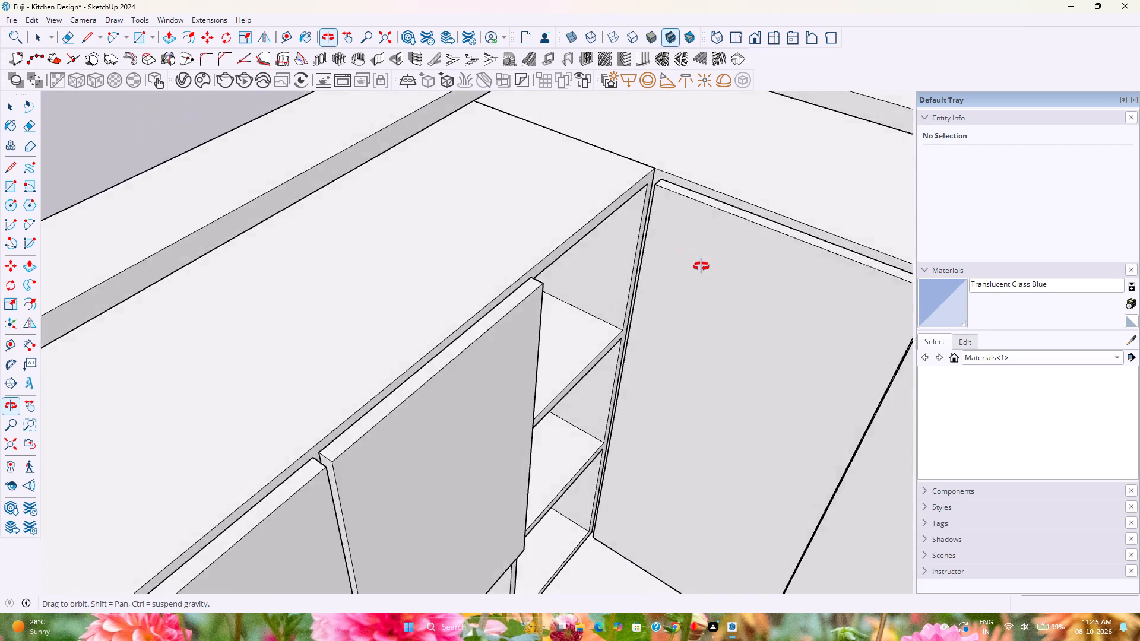
middle_click_drag(701, 266, 704, 274)
middle_click_drag(715, 271, 551, 324)
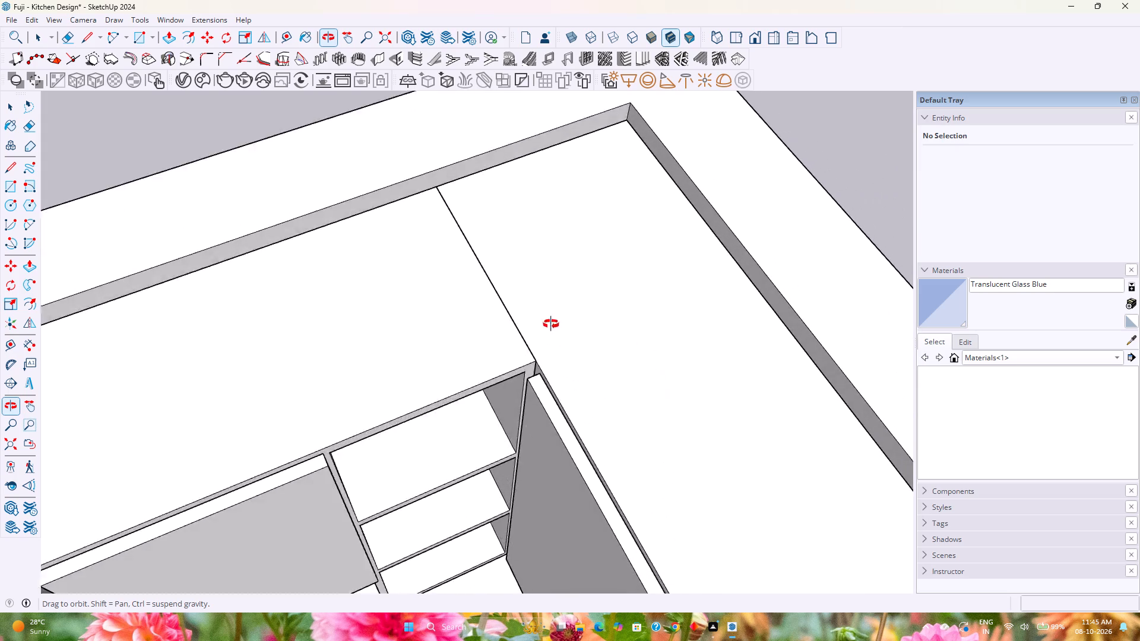
middle_click_drag(551, 324, 609, 252)
scroll(423, 297, "up", 2)
middle_click_drag(423, 298, 451, 361)
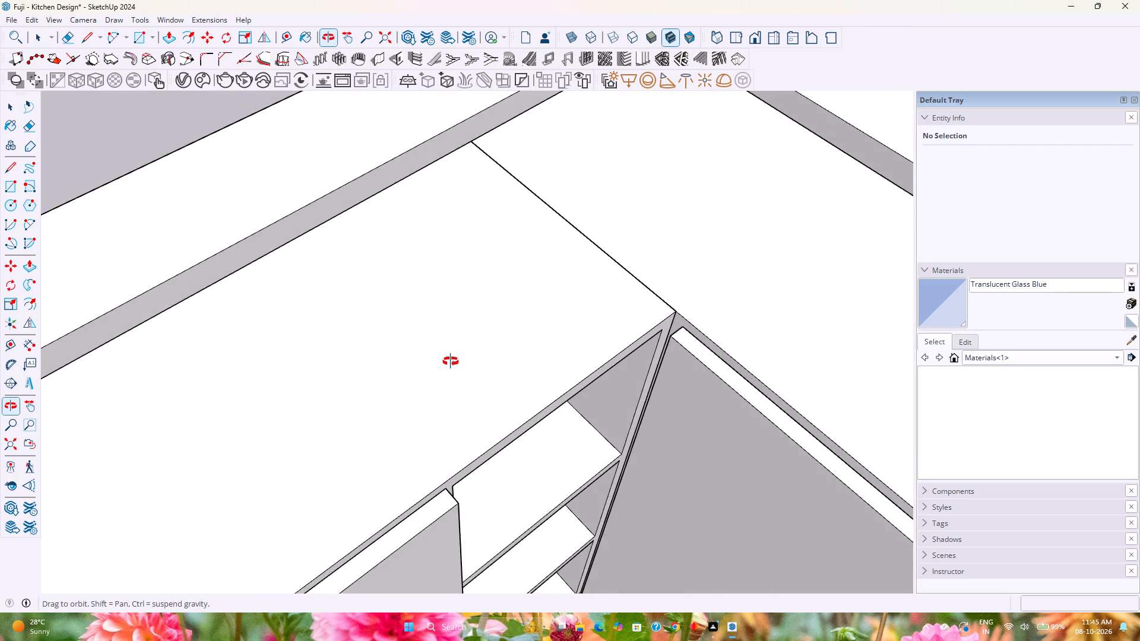
middle_click_drag(451, 361, 468, 354)
scroll(468, 354, "down", 4)
middle_click_drag(498, 328, 381, 212)
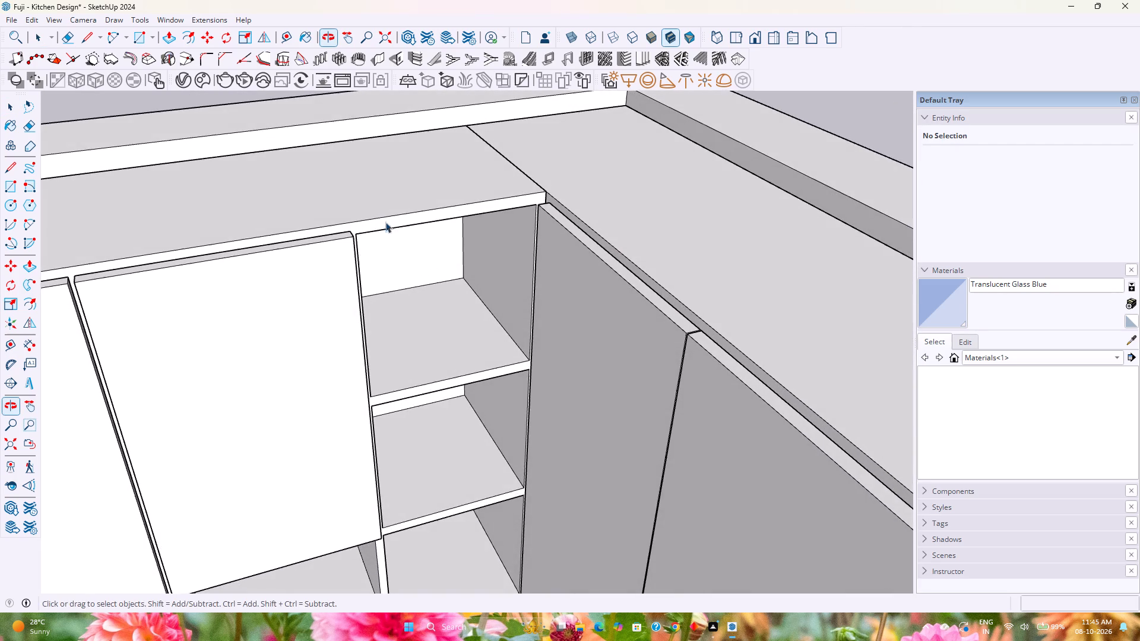
scroll(453, 304, "up", 1)
middle_click_drag(453, 304, 457, 232)
scroll(457, 229, "down", 4)
scroll(478, 296, "down", 2)
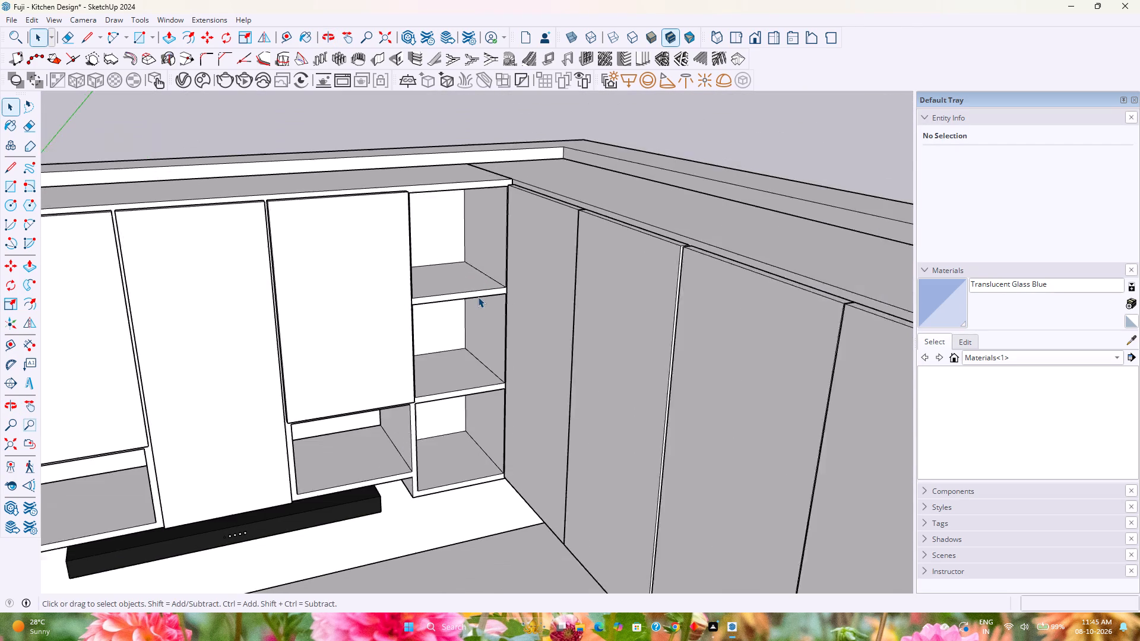
scroll(478, 297, "down", 1)
middle_click_drag(477, 302, 424, 189)
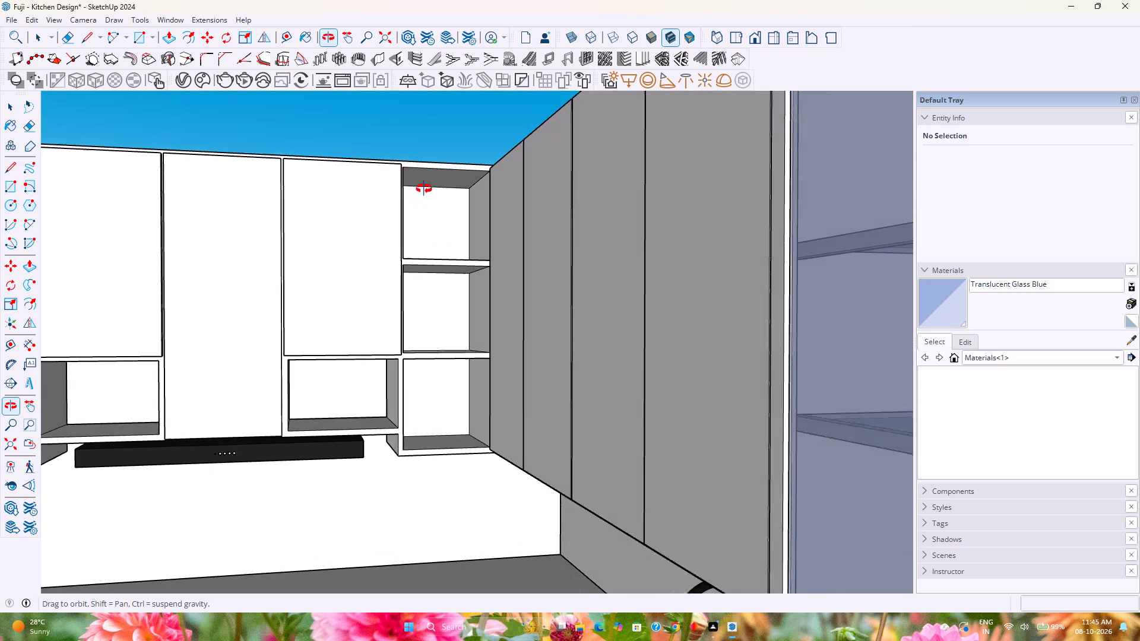
middle_click_drag(424, 189, 424, 186)
scroll(252, 303, "down", 1)
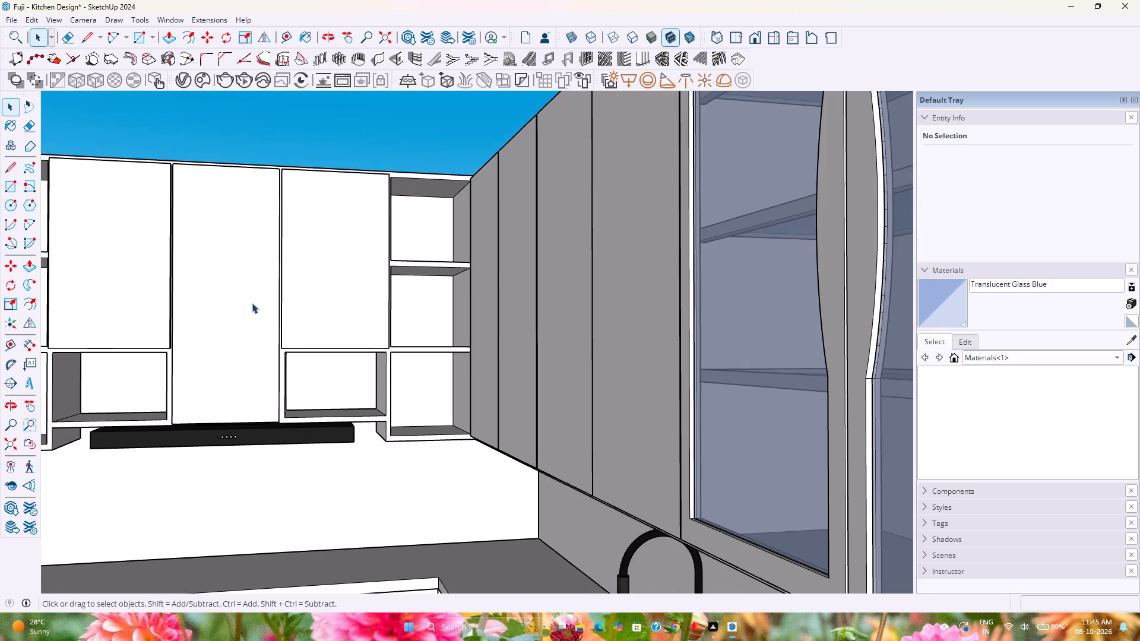
middle_click_drag(252, 303, 328, 344)
scroll(338, 336, "down", 4)
middle_click_drag(340, 335, 351, 382)
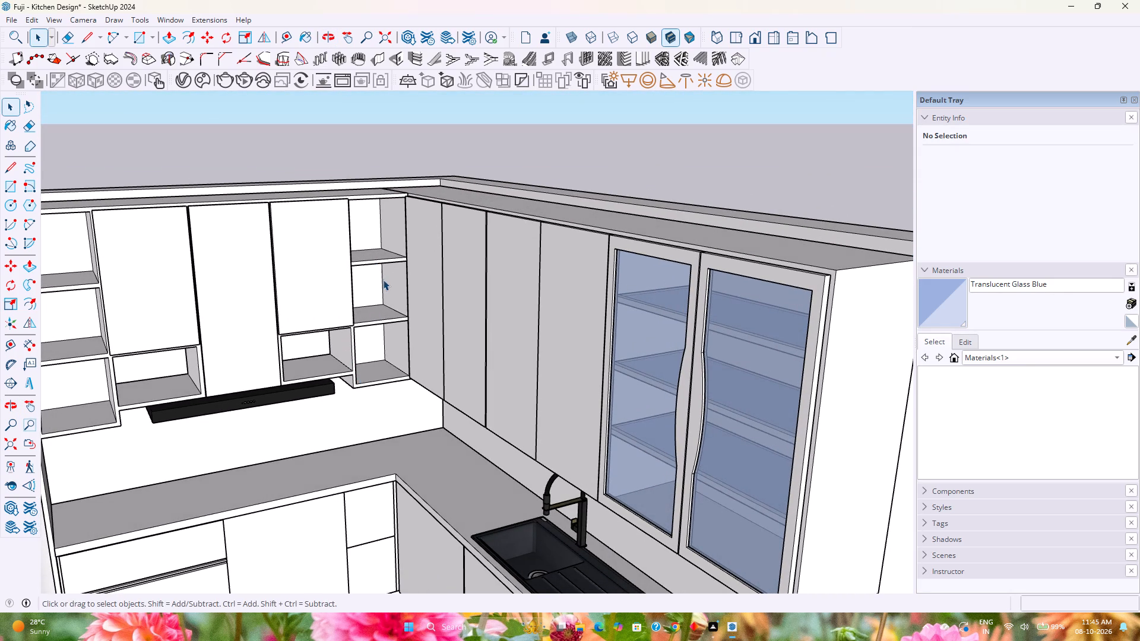
scroll(391, 259, "down", 2)
middle_click_drag(392, 259, 427, 292, "shift")
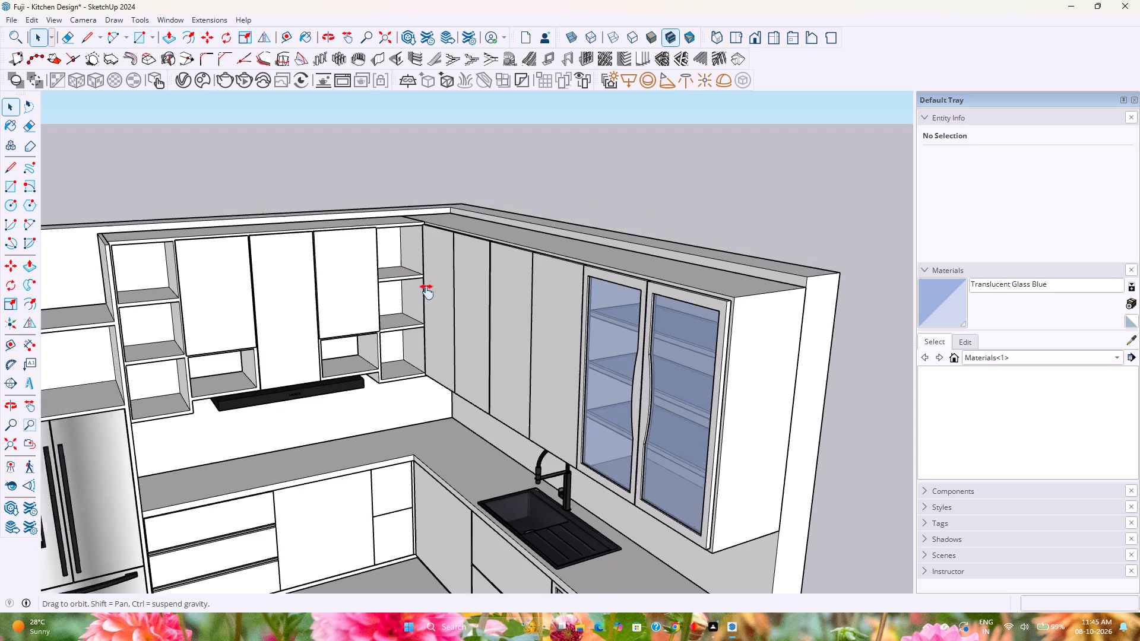
middle_click_drag(427, 292, 450, 312, "shift")
middle_click_drag(488, 324, 396, 264)
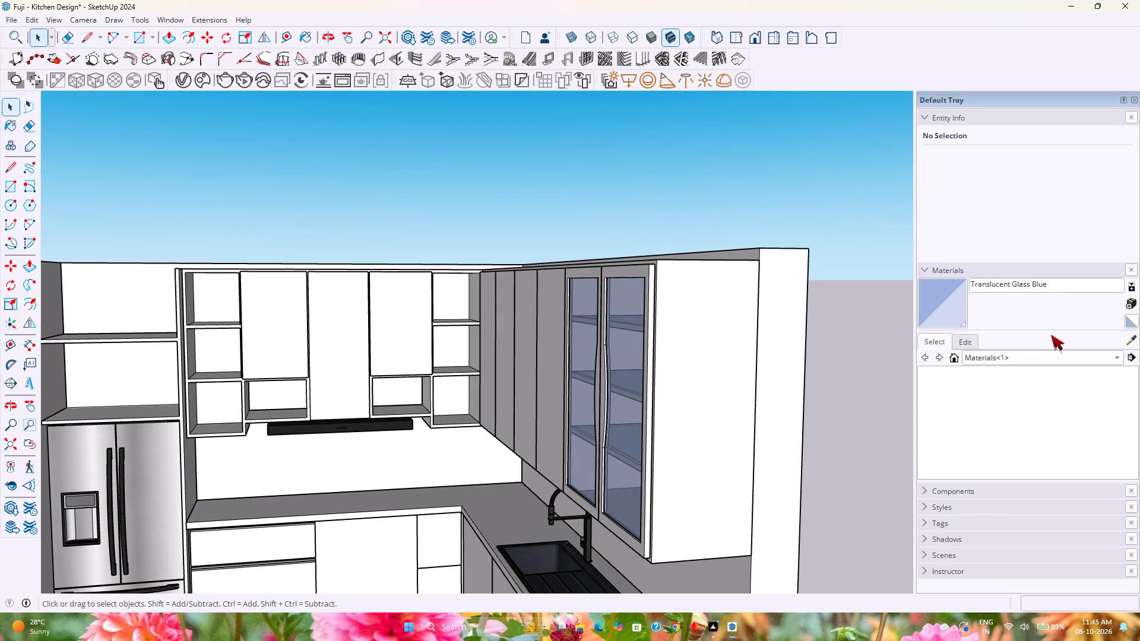
Browse the Wood material collection, trying several finishes, and choose Wood Floor.
left_click(1023, 358)
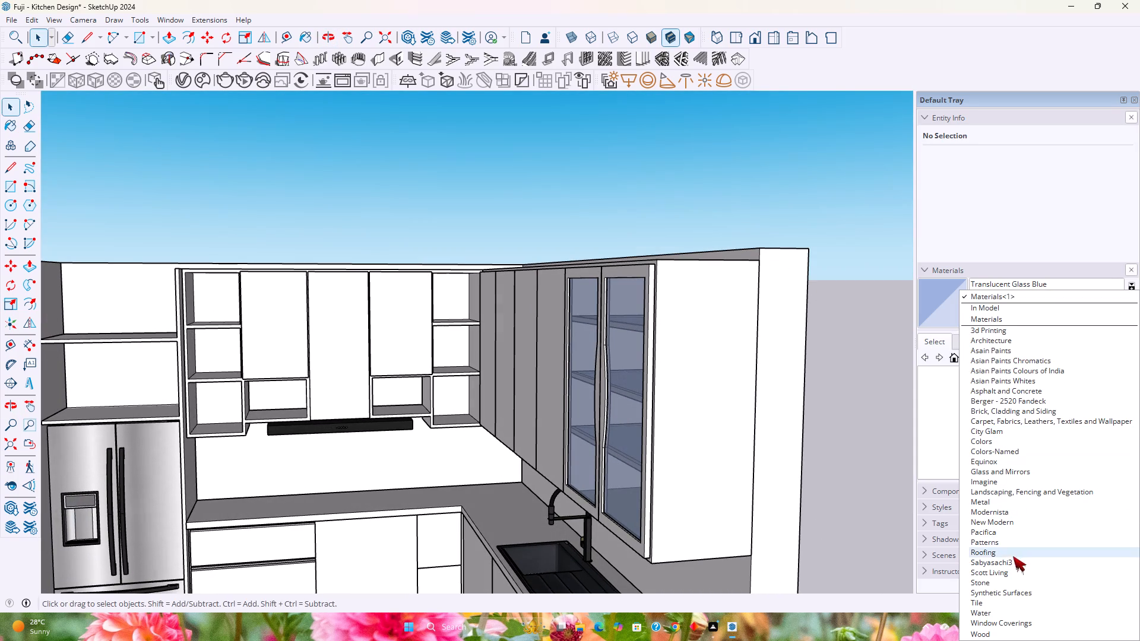
left_click(993, 633)
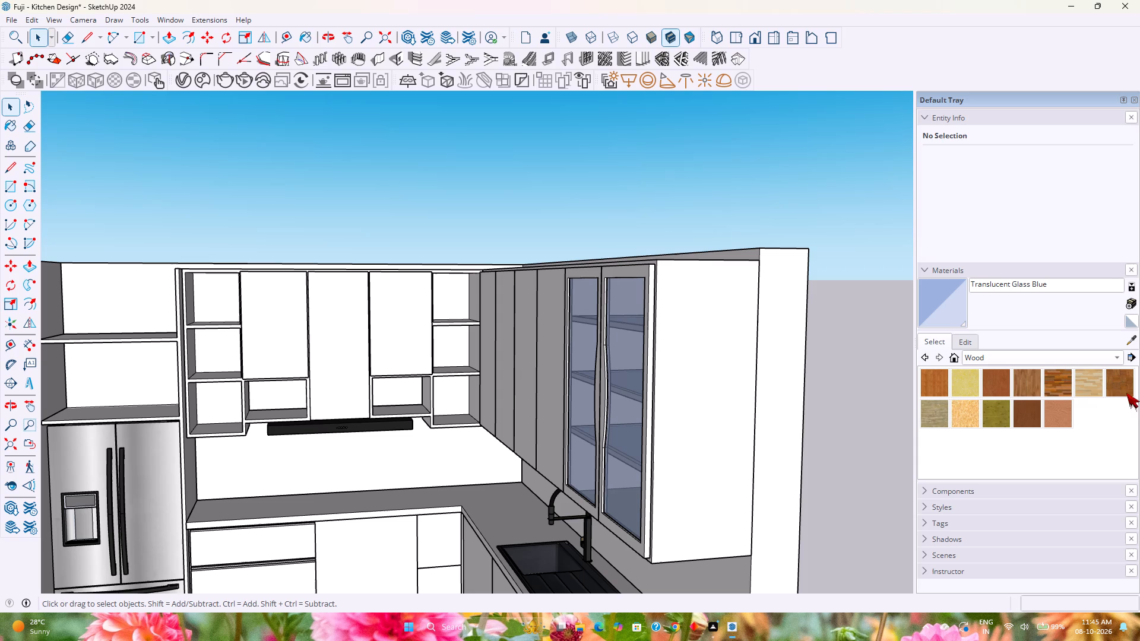
left_click(1060, 415)
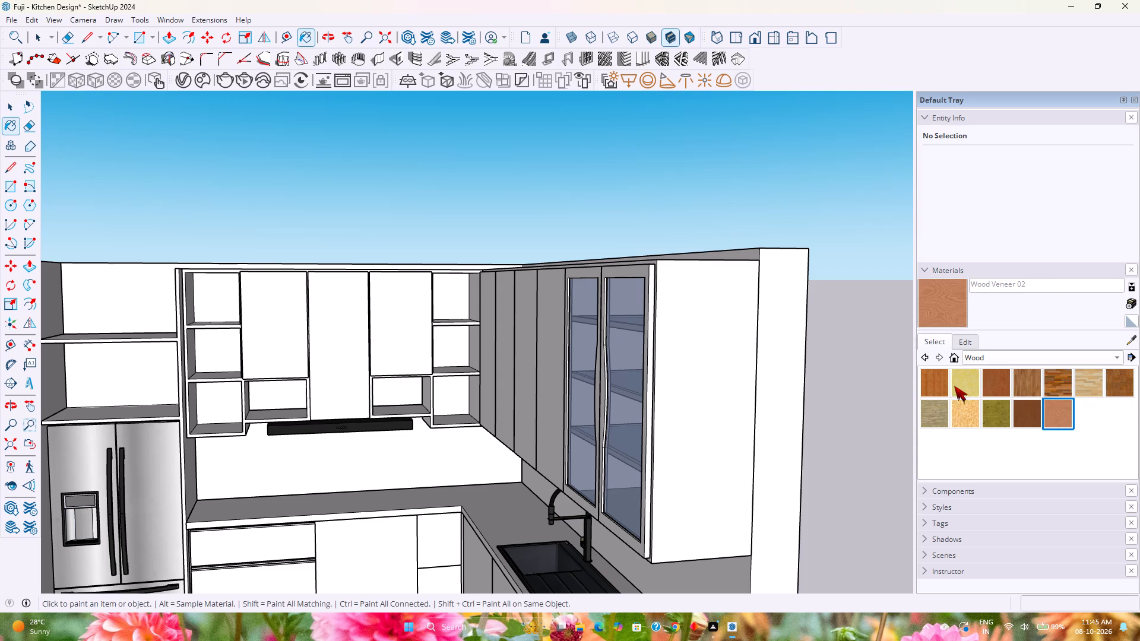
left_click(943, 387)
left_click(988, 388)
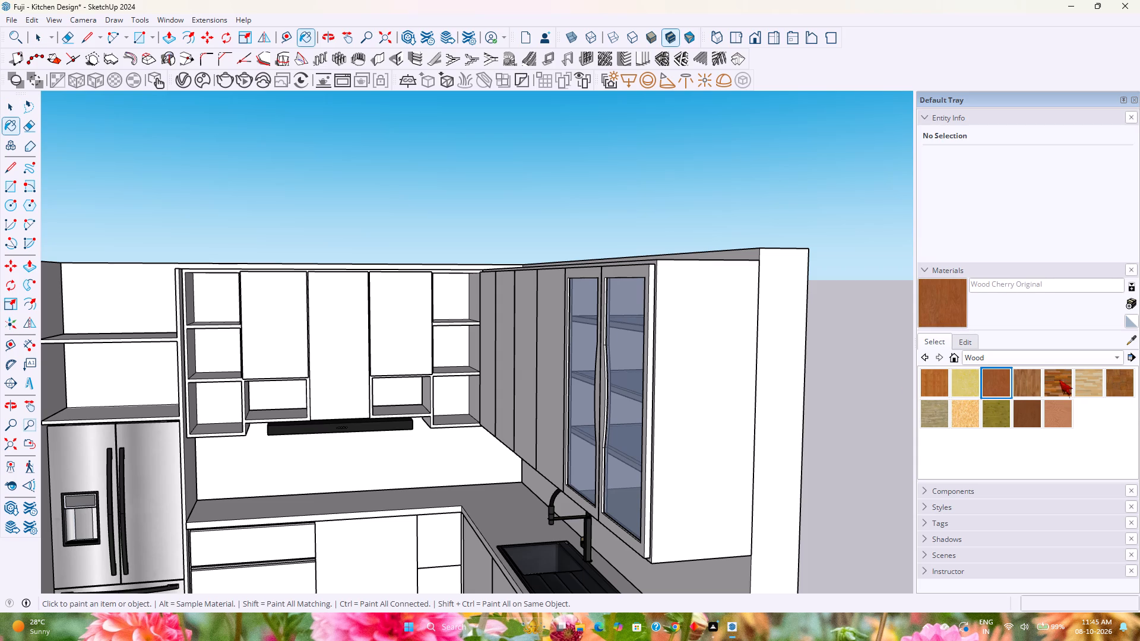
left_click(1032, 382)
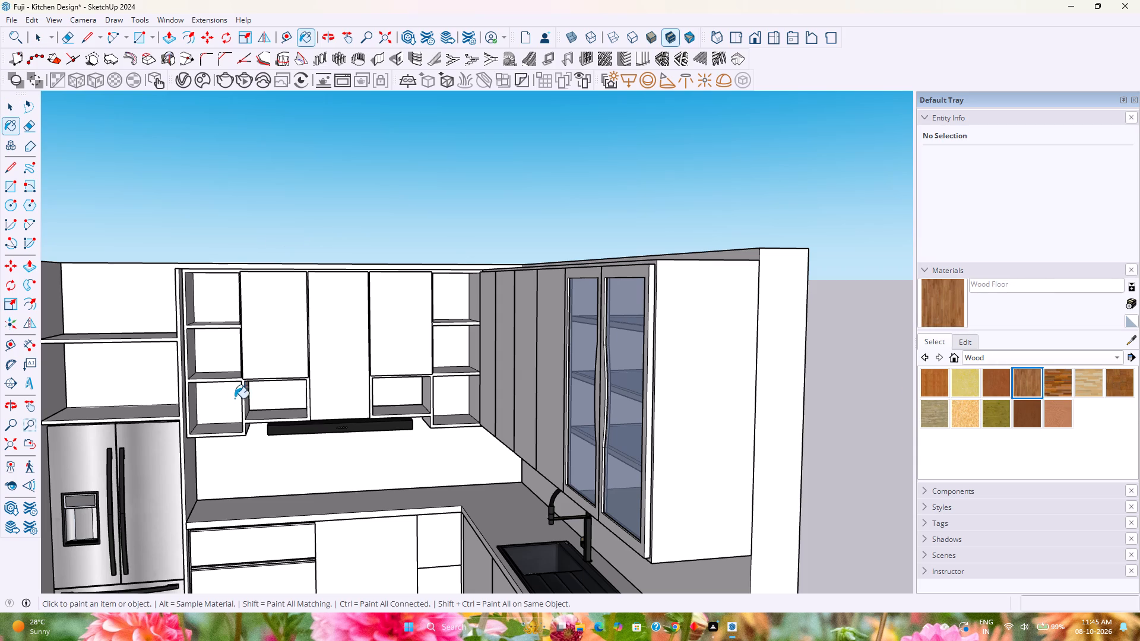
scroll(225, 408, "up", 7)
middle_click_drag(219, 417, 232, 468)
right_click(232, 468)
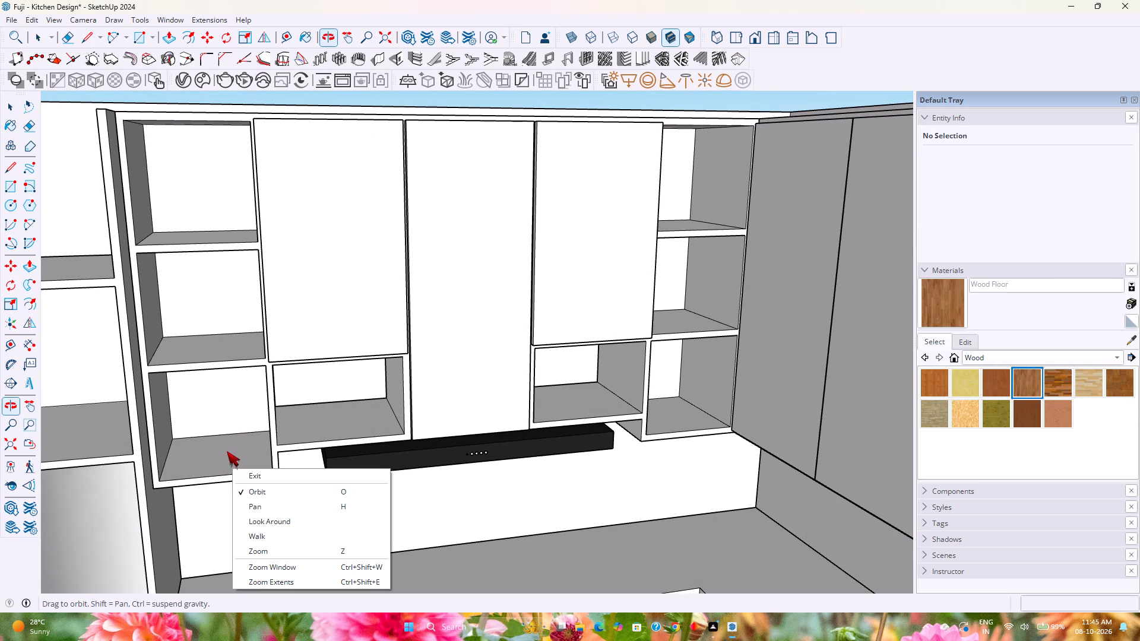
key("Escape")
key("Escape")
key("space")
key("Escape")
key("Escape")
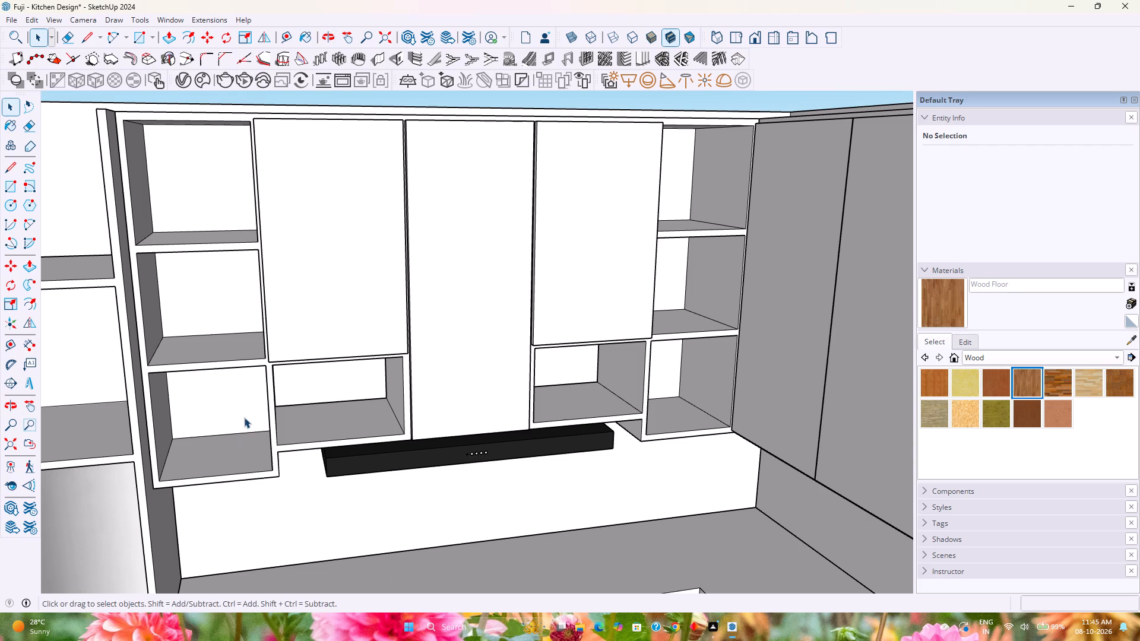
Place a guide 0.5" in front of the back edge on the base of the lowest open shelf compartment beside the fridge.
scroll(217, 434, "up", 1)
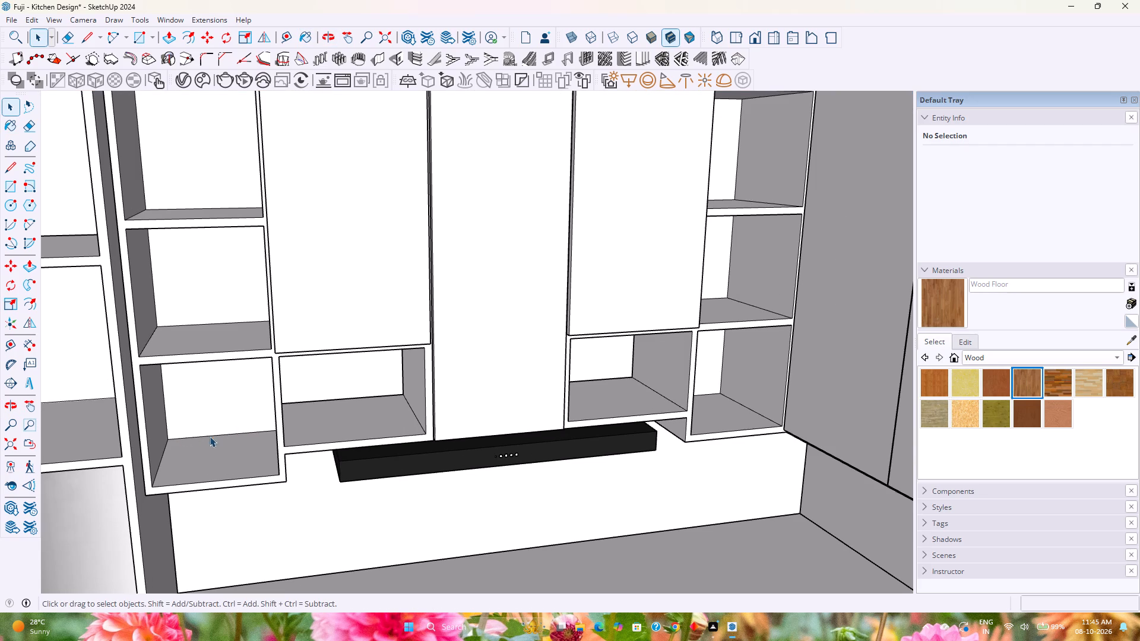
scroll(202, 441, "up", 5)
middle_click_drag(202, 441, 213, 502)
scroll(170, 437, "up", 5)
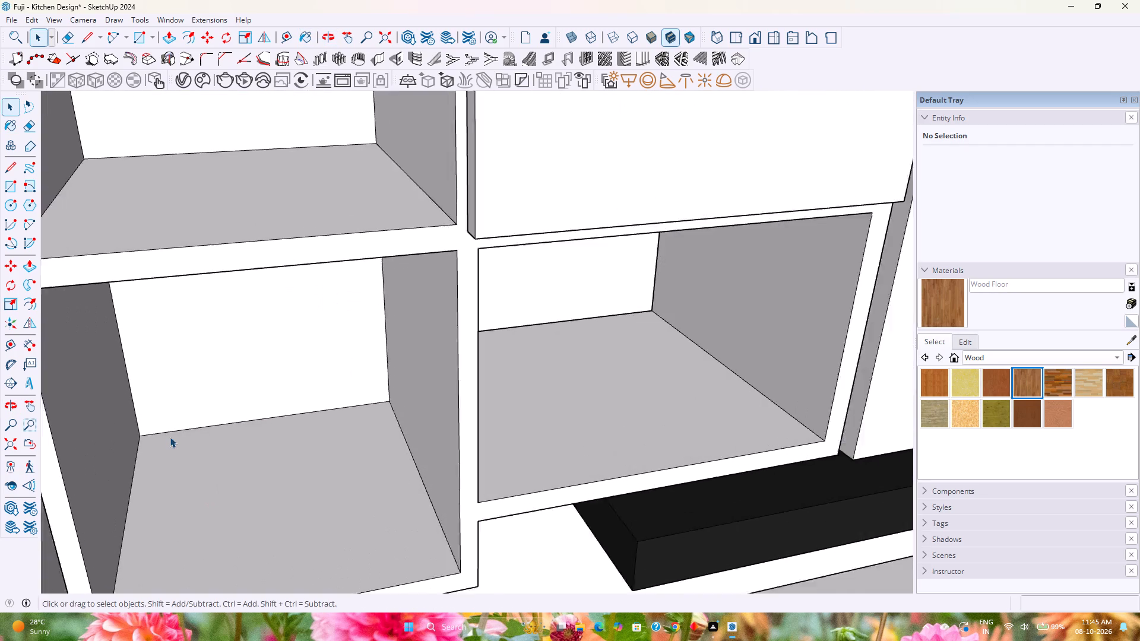
double_click(178, 441)
scroll(178, 441, "up", 3)
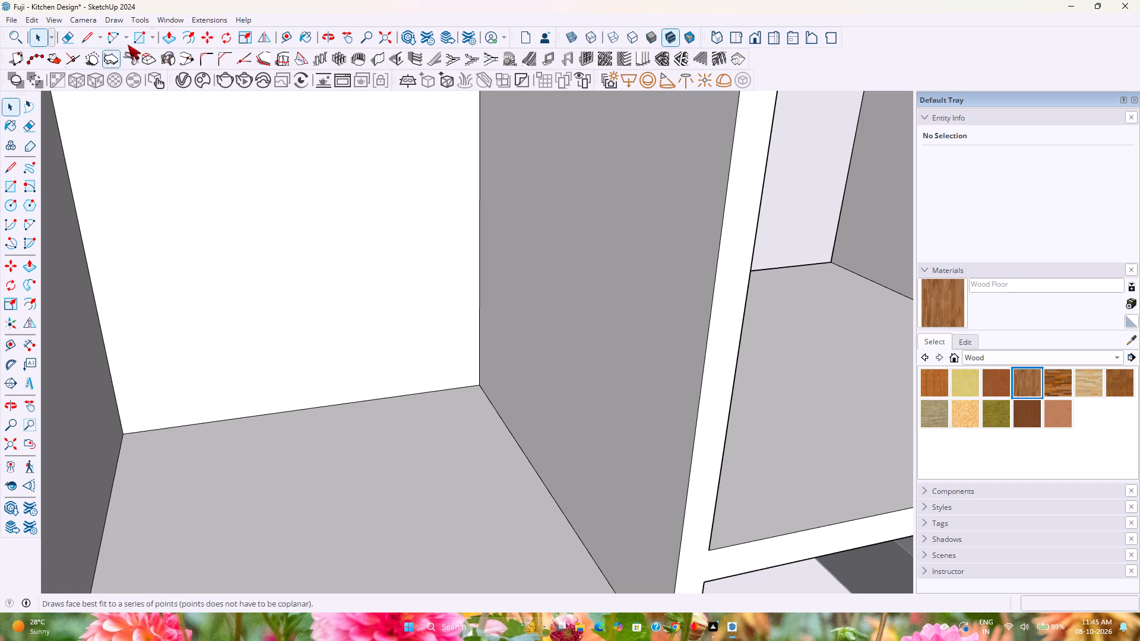
left_click(281, 34)
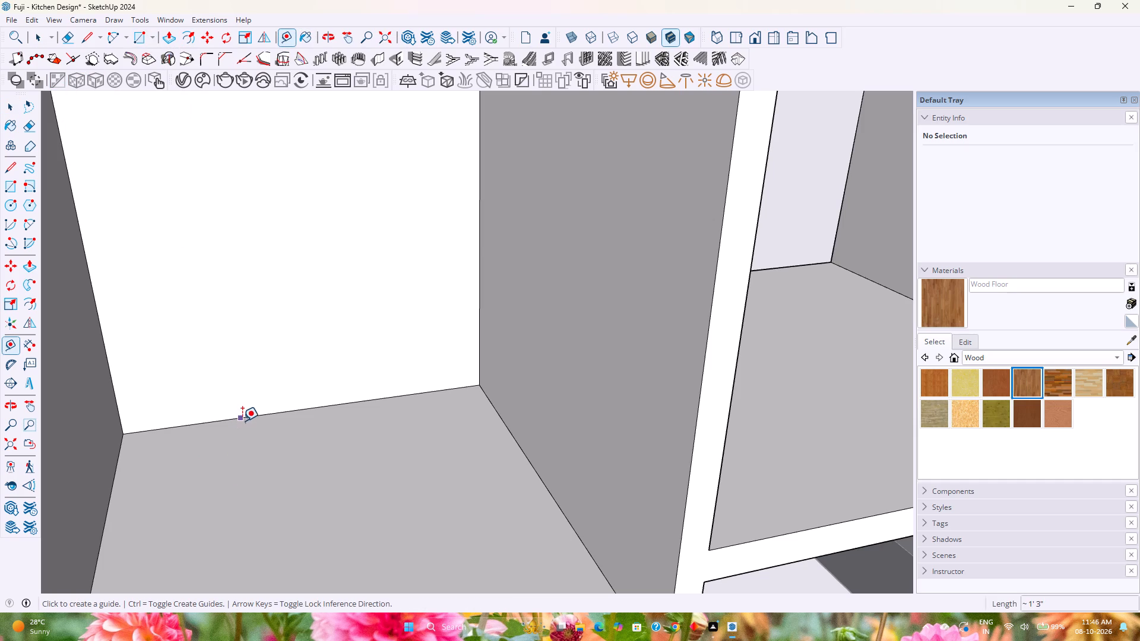
left_click(245, 417)
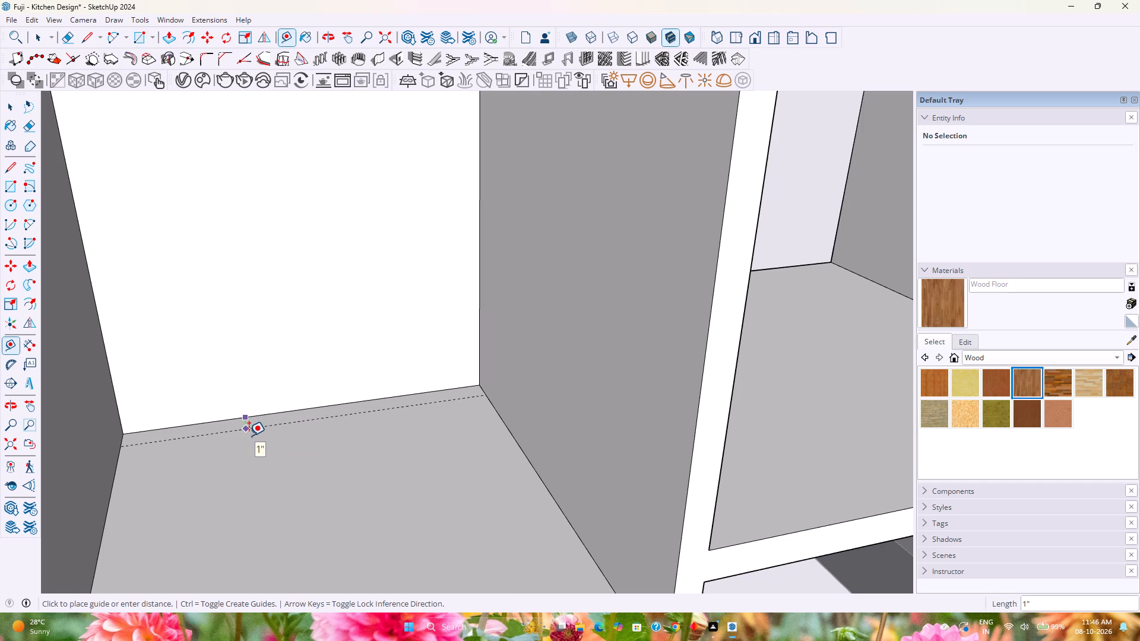
type("0.25")
key("Return")
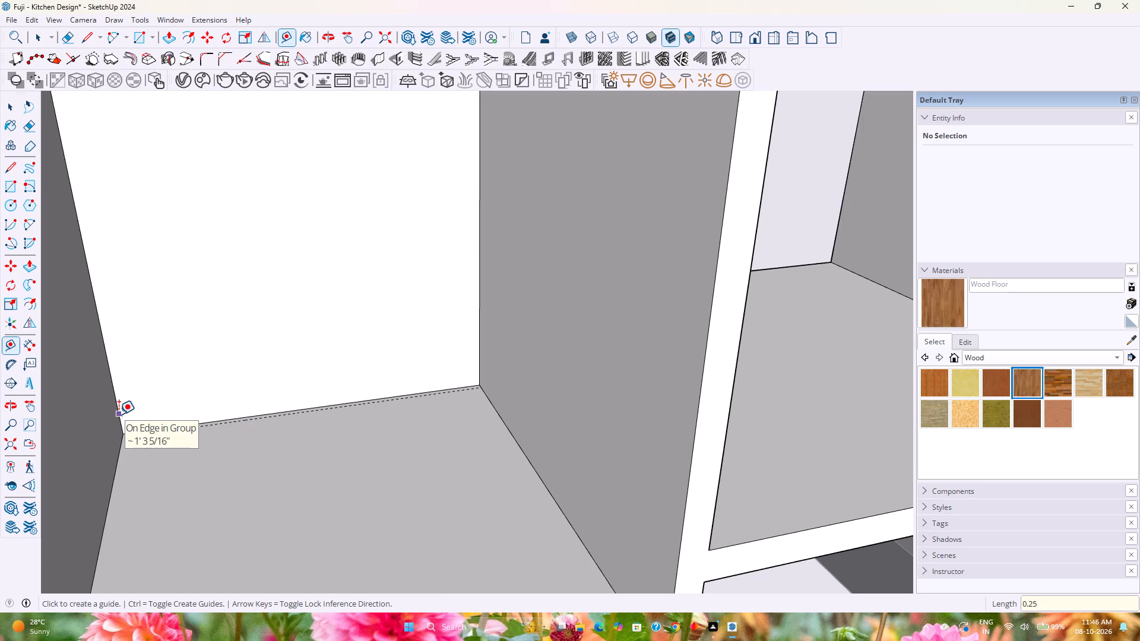
type("0.5")
key("Return")
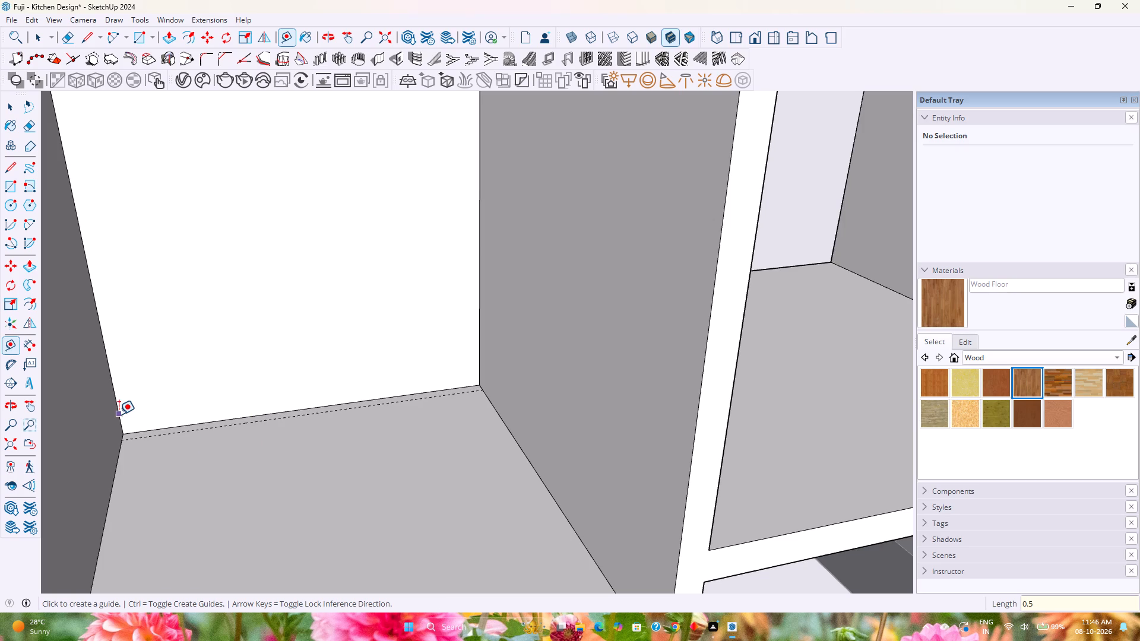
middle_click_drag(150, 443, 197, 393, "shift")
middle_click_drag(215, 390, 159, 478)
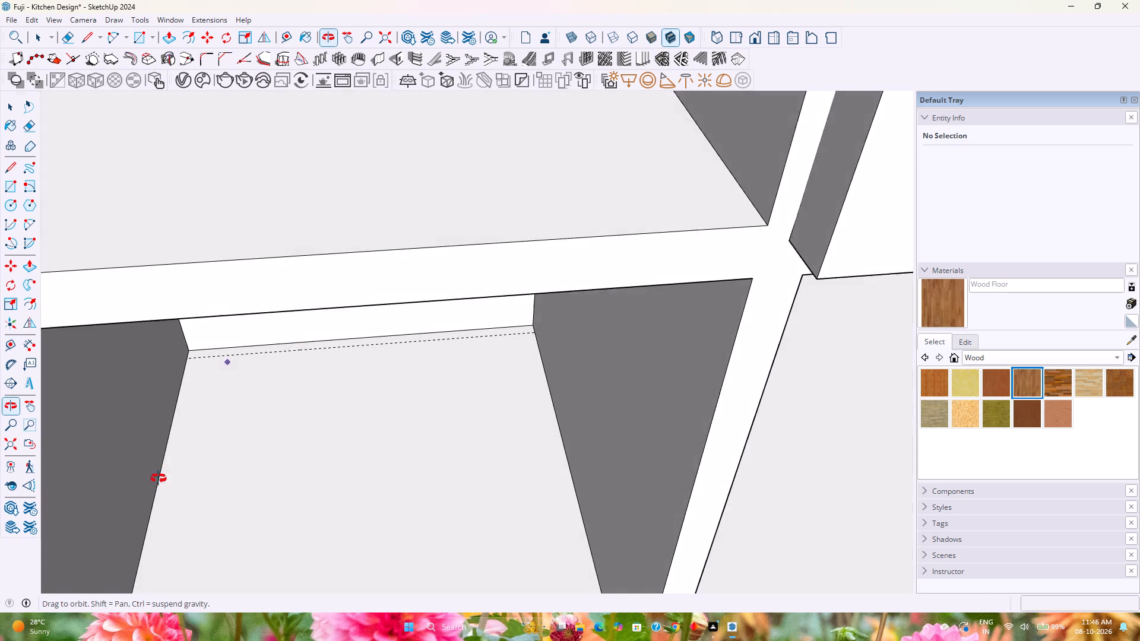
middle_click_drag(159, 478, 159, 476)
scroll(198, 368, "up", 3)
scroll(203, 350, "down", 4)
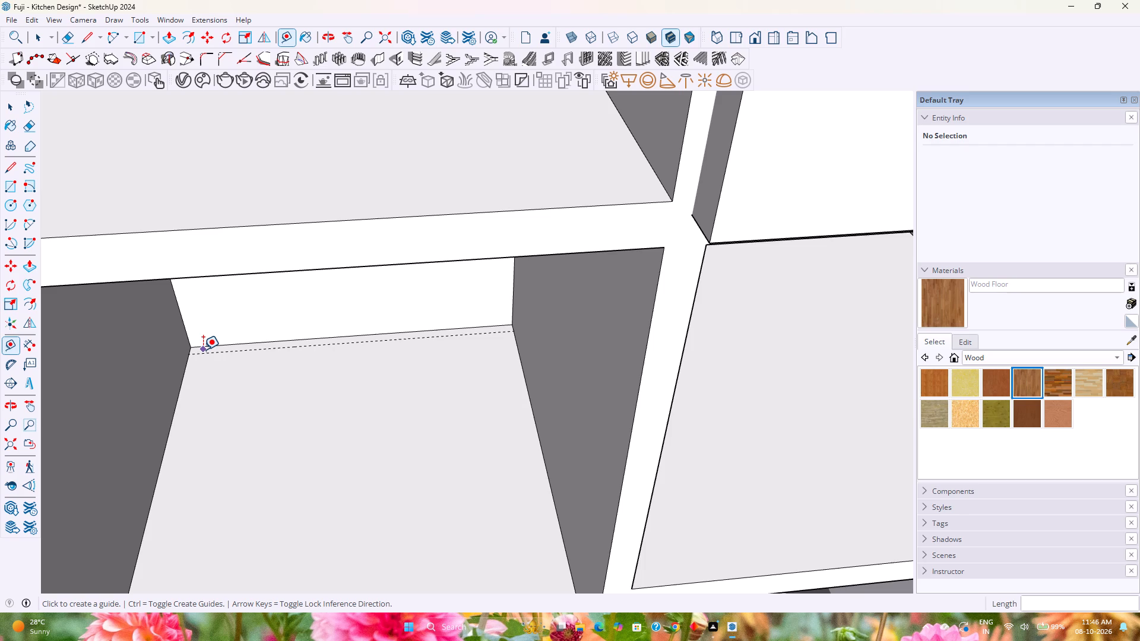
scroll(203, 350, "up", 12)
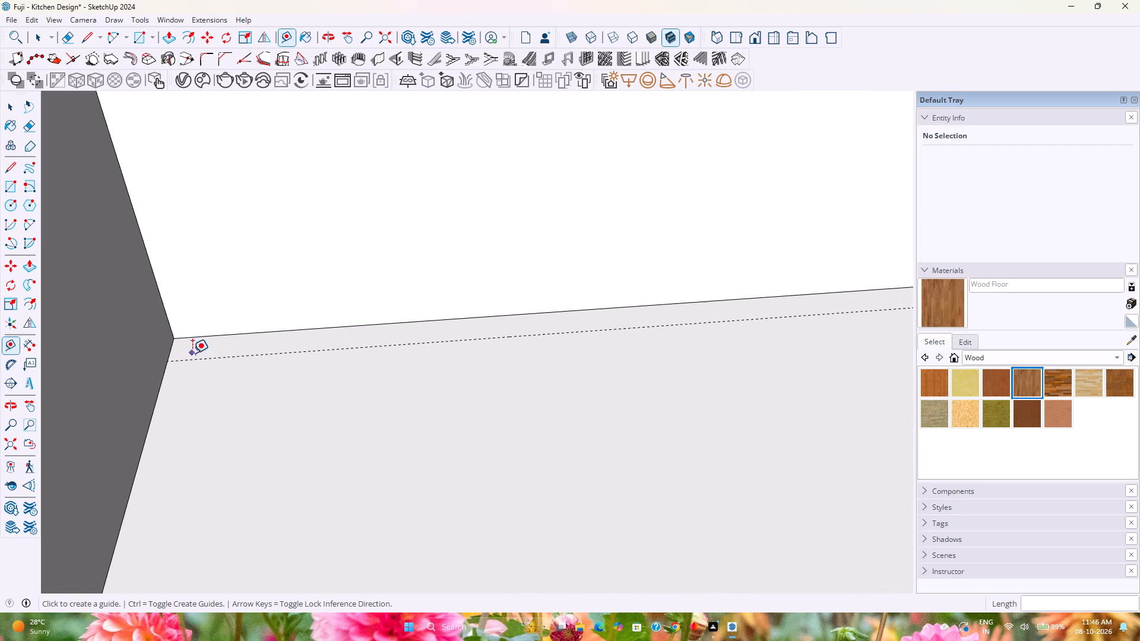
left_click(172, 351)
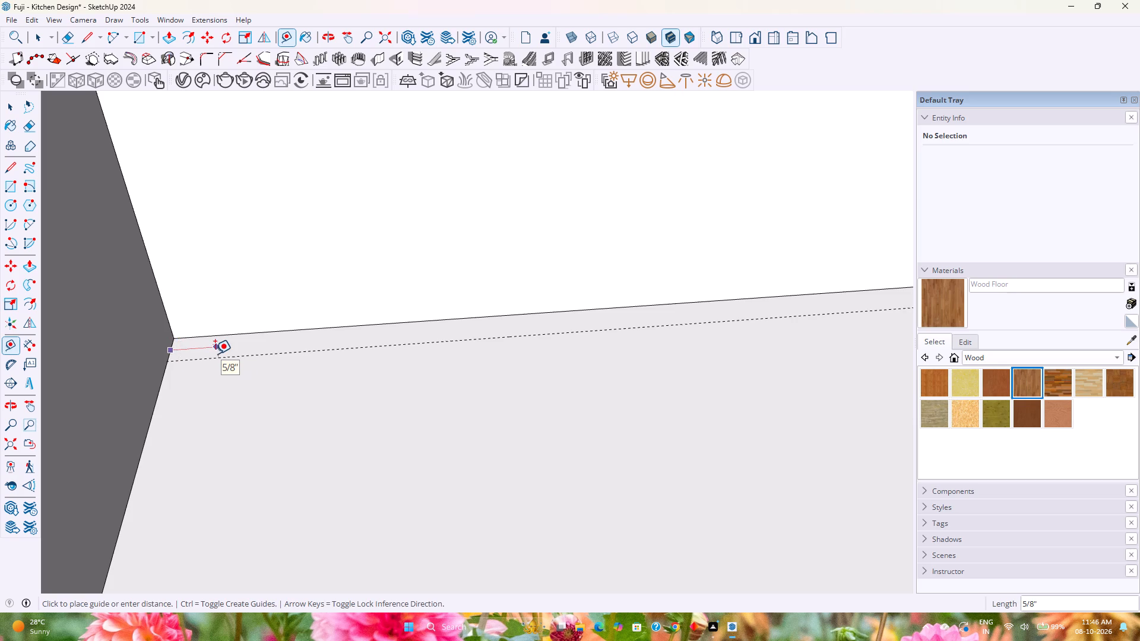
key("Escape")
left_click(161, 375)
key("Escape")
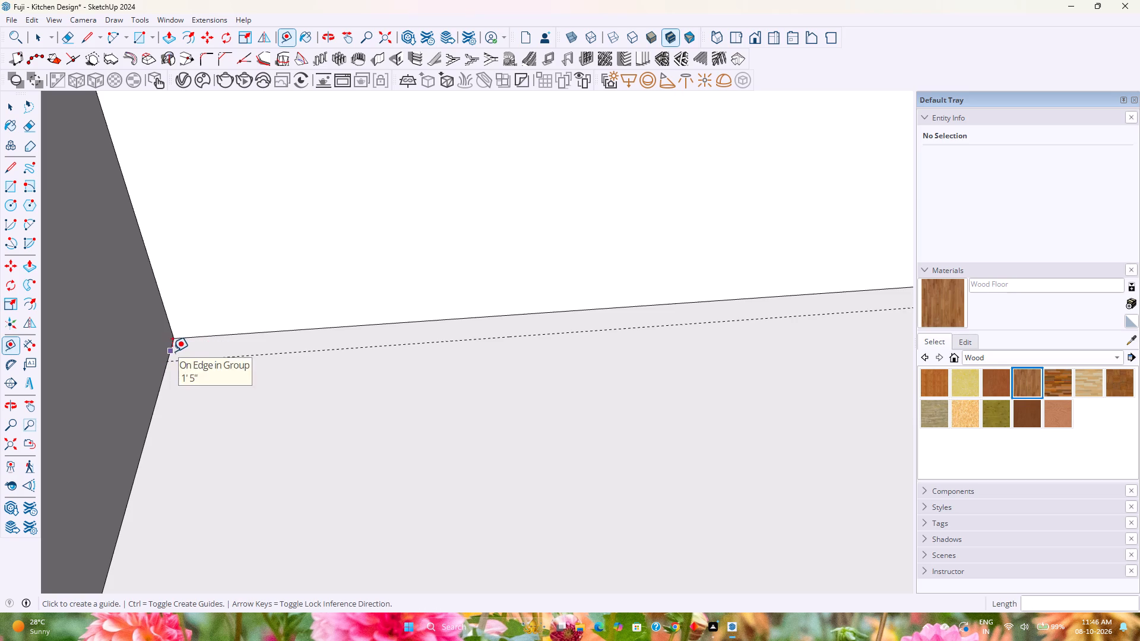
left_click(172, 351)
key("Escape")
Place a guide about 7/8" from the compartment's left side panel, crossing the existing guide along the back edge.
scroll(178, 385, "down", 16)
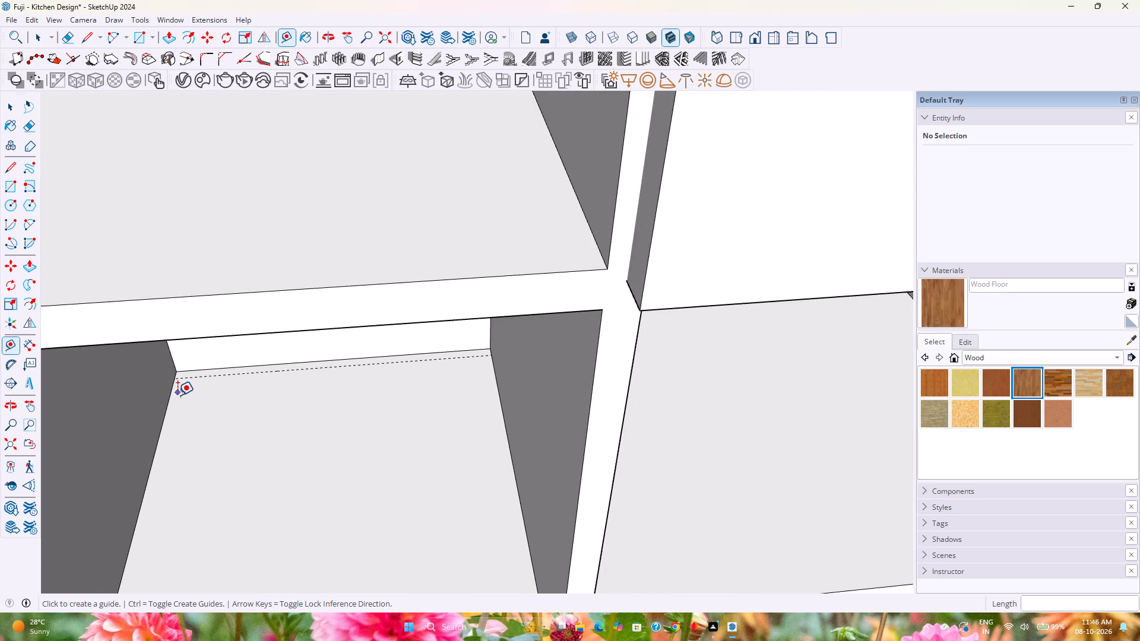
scroll(163, 434, "down", 4)
left_click(163, 434)
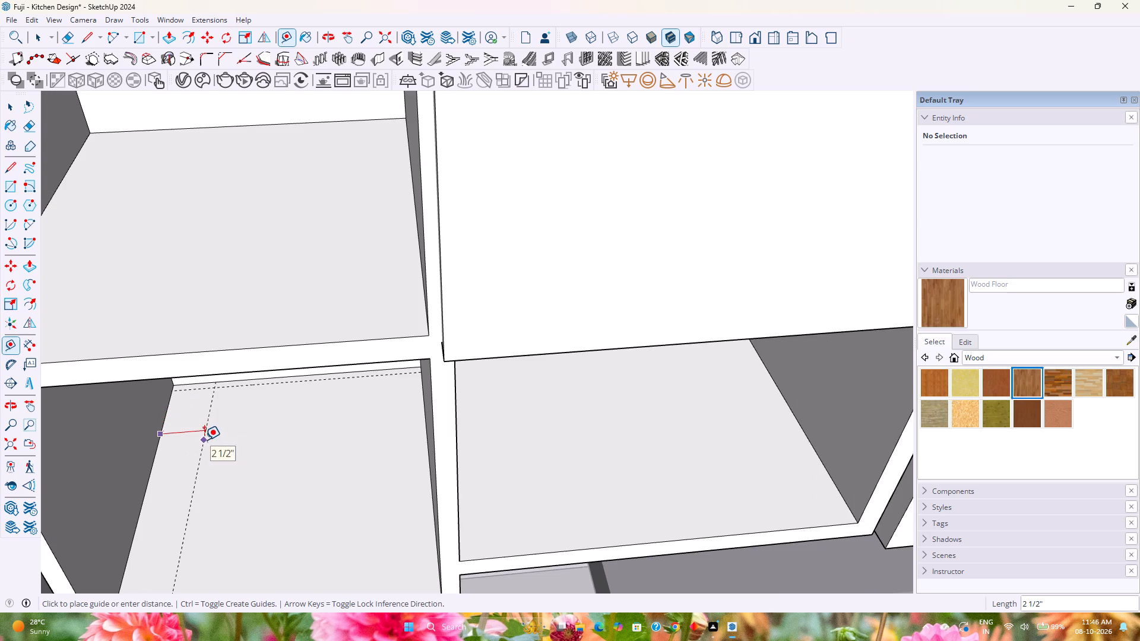
scroll(186, 423, "up", 13)
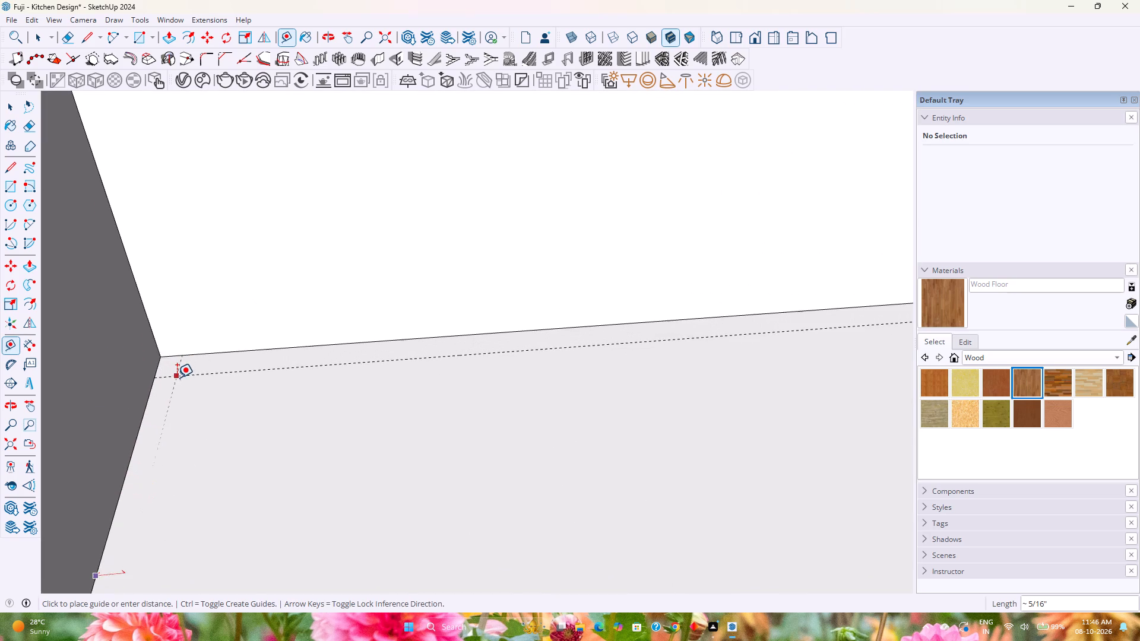
scroll(177, 377, "up", 10)
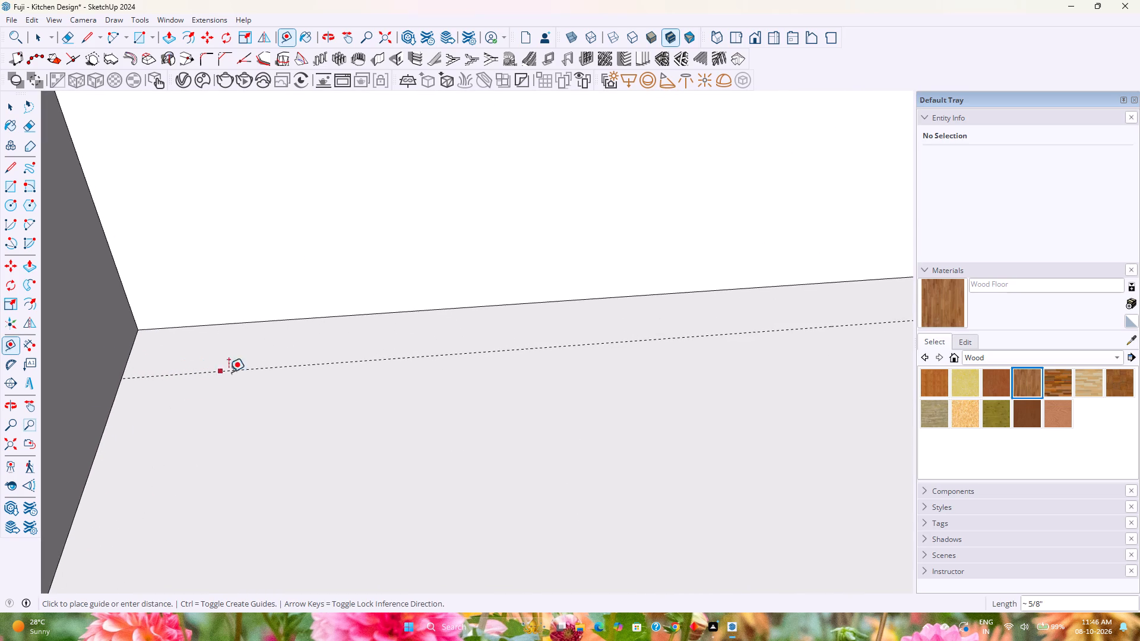
scroll(261, 372, "down", 6)
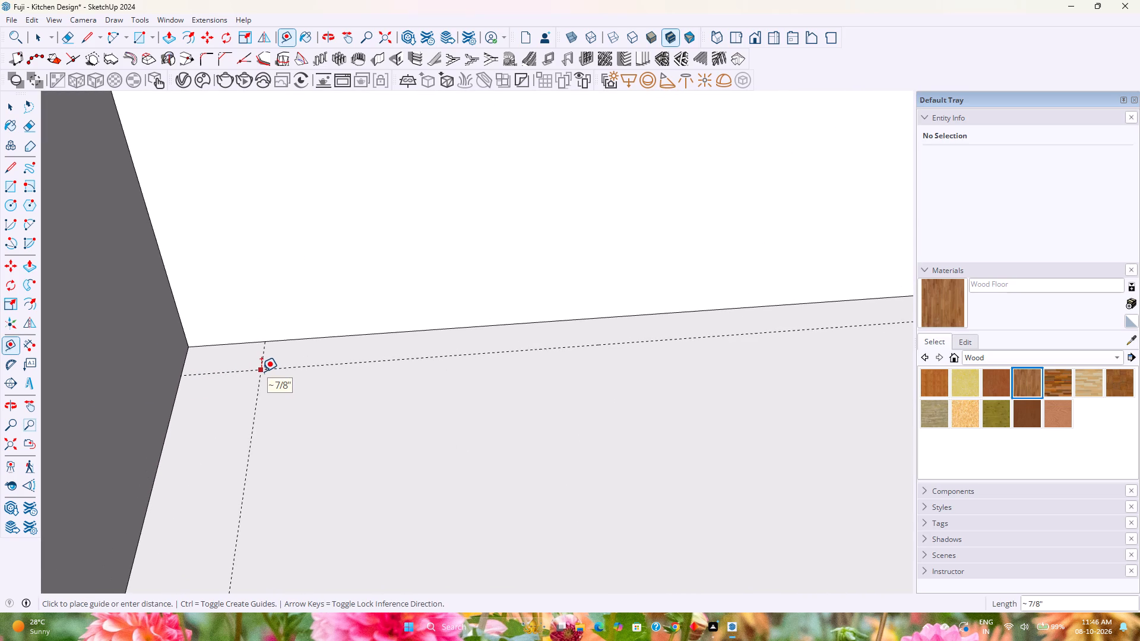
scroll(261, 372, "down", 1)
left_click(261, 372)
key("space")
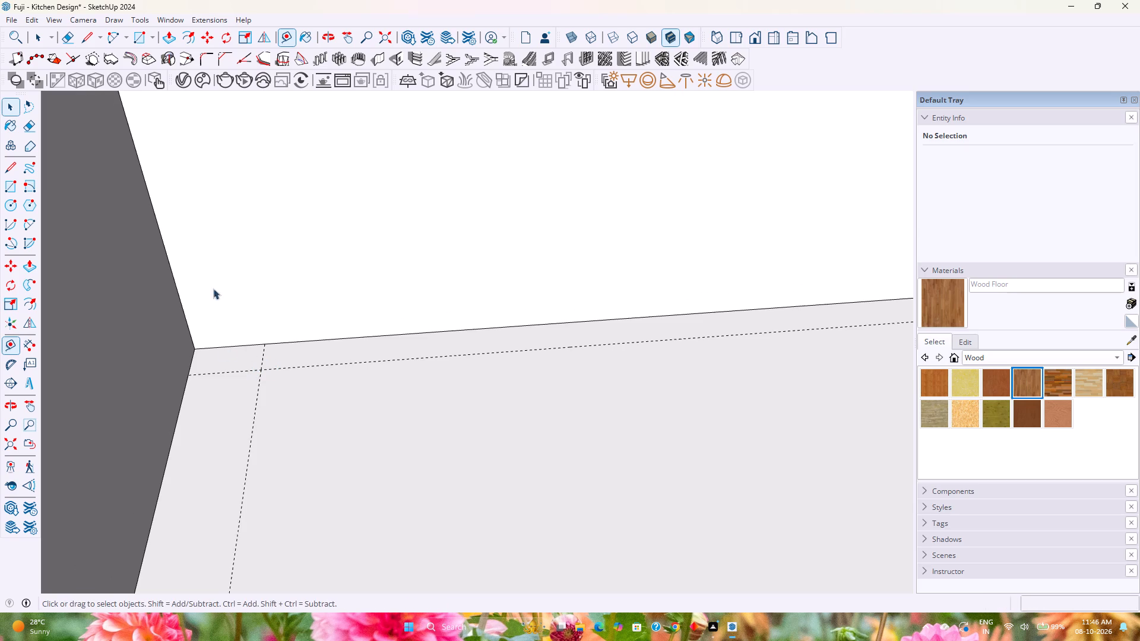
Draw a rectangle about 7/8" by 1/2" from the compartment's back-left corner to the guide intersection.
left_click(131, 43)
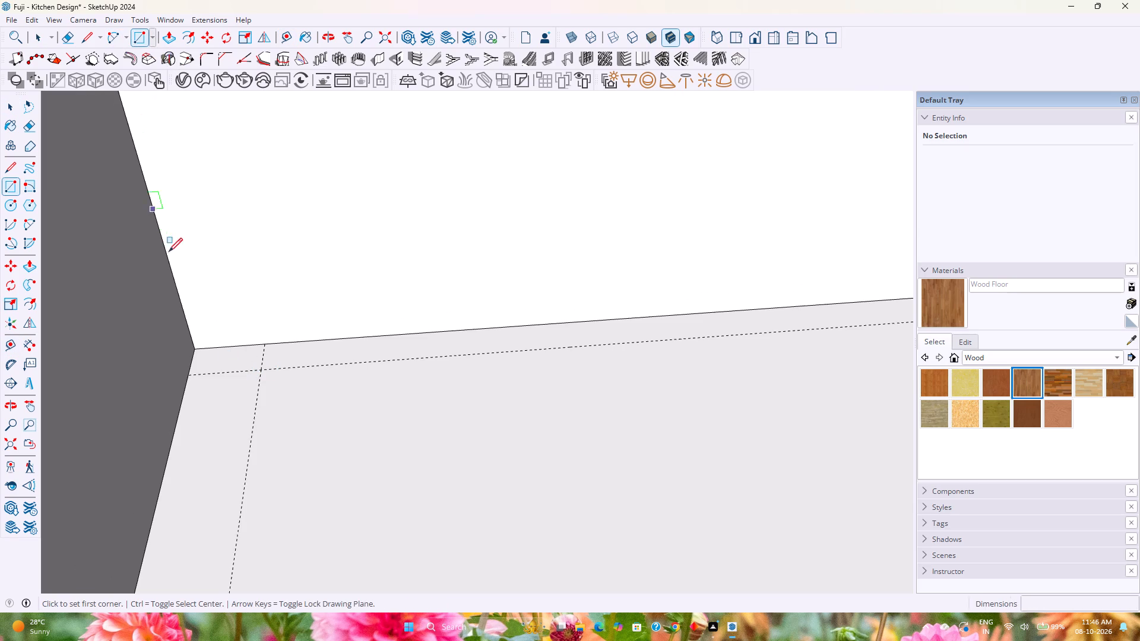
left_click(199, 348)
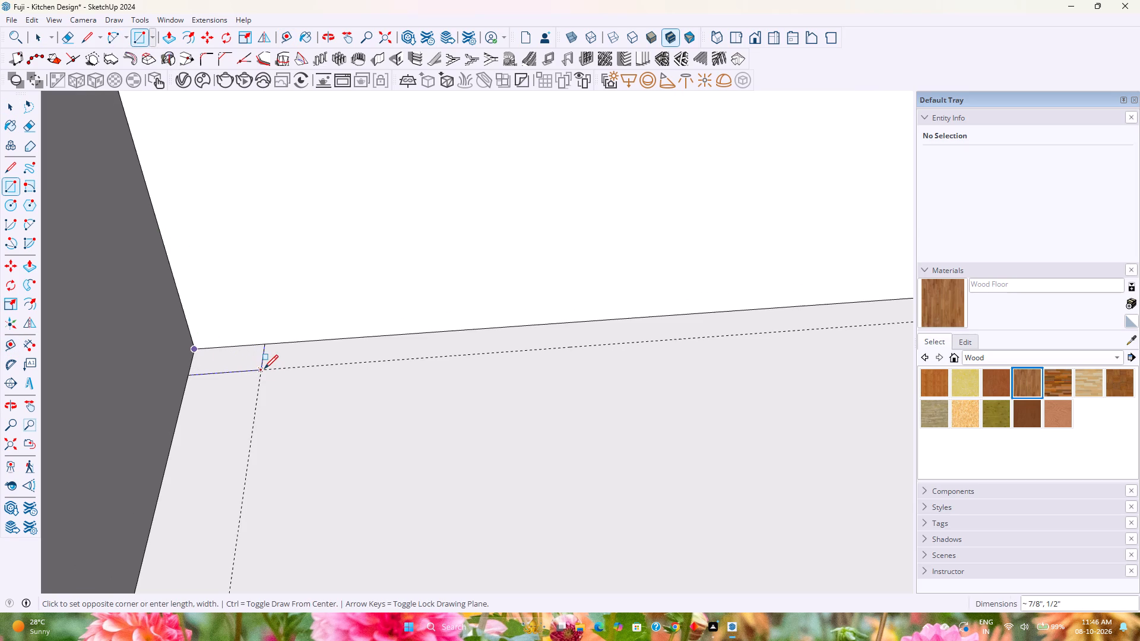
left_click(264, 369)
key("space")
Make the small corner rectangle and its edges into a component named 7.
double_click(246, 359)
right_click(246, 359)
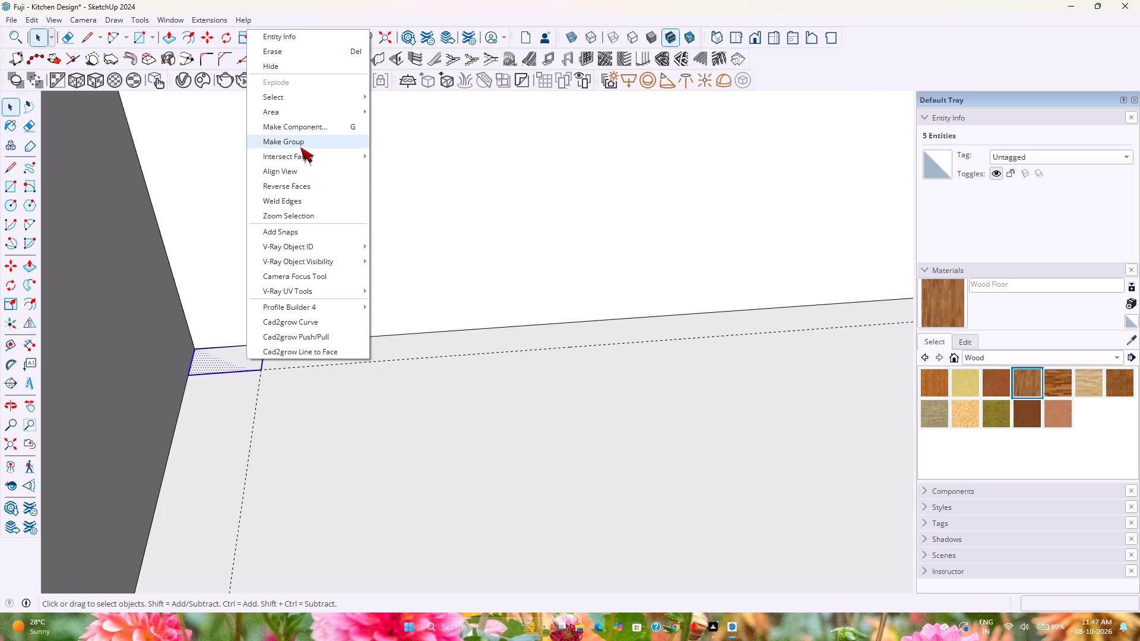
left_click(298, 132)
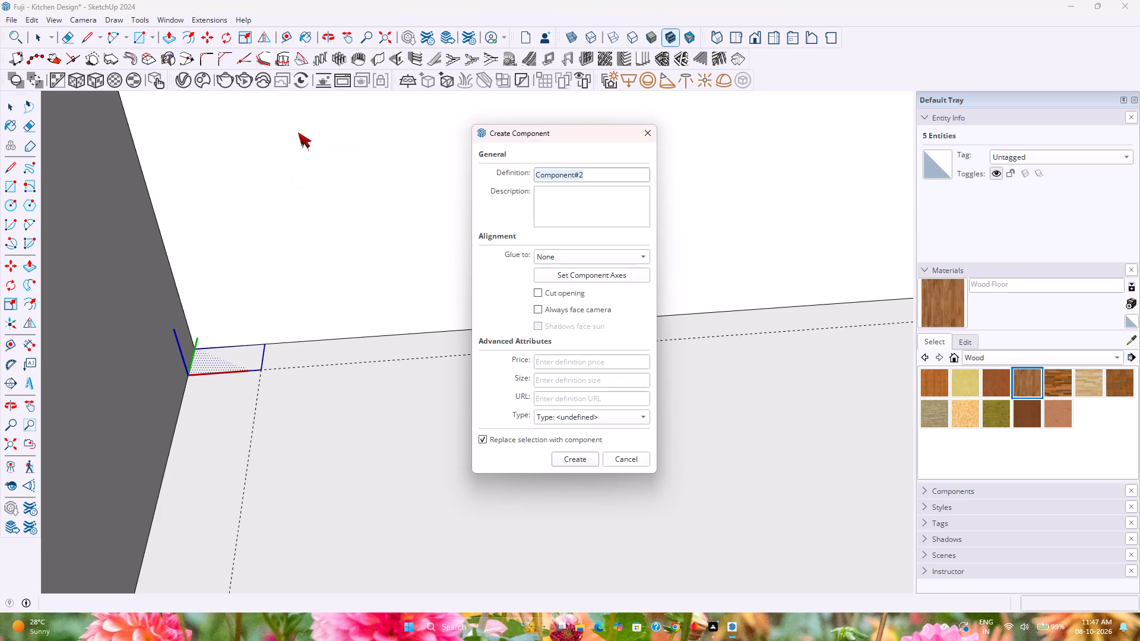
key("7")
key("Return")
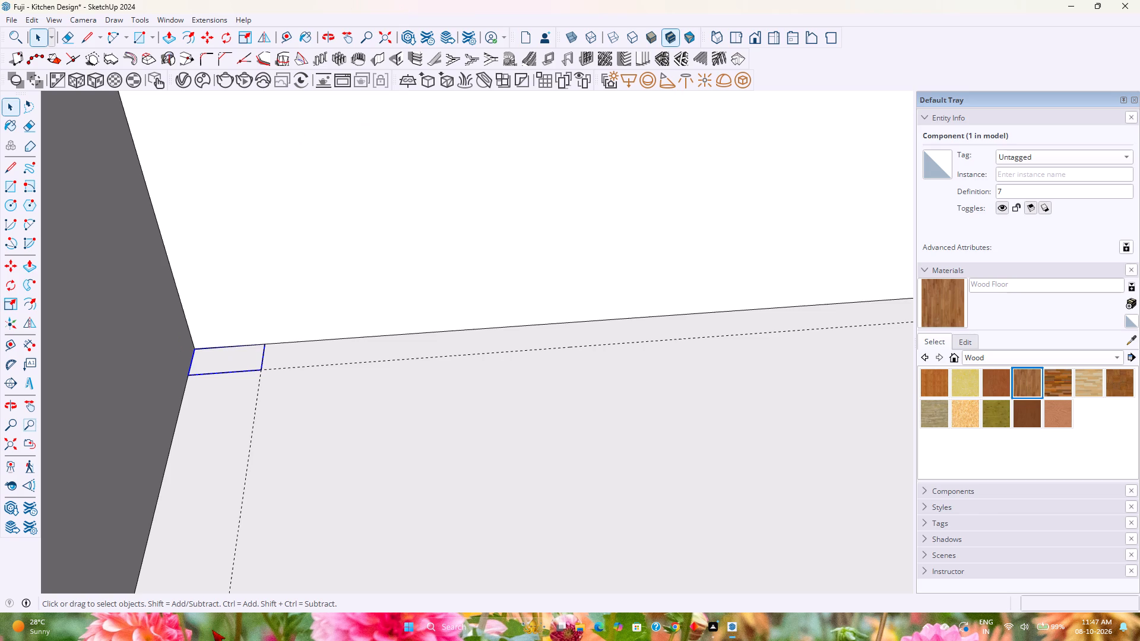
Copy the rectangle component along the back edge to the compartment's opposite side panel, dividing the distance into 10 equal spacings.
scroll(283, 475, "down", 4)
middle_click_drag(283, 472, 191, 421, "shift")
scroll(189, 420, "down", 5)
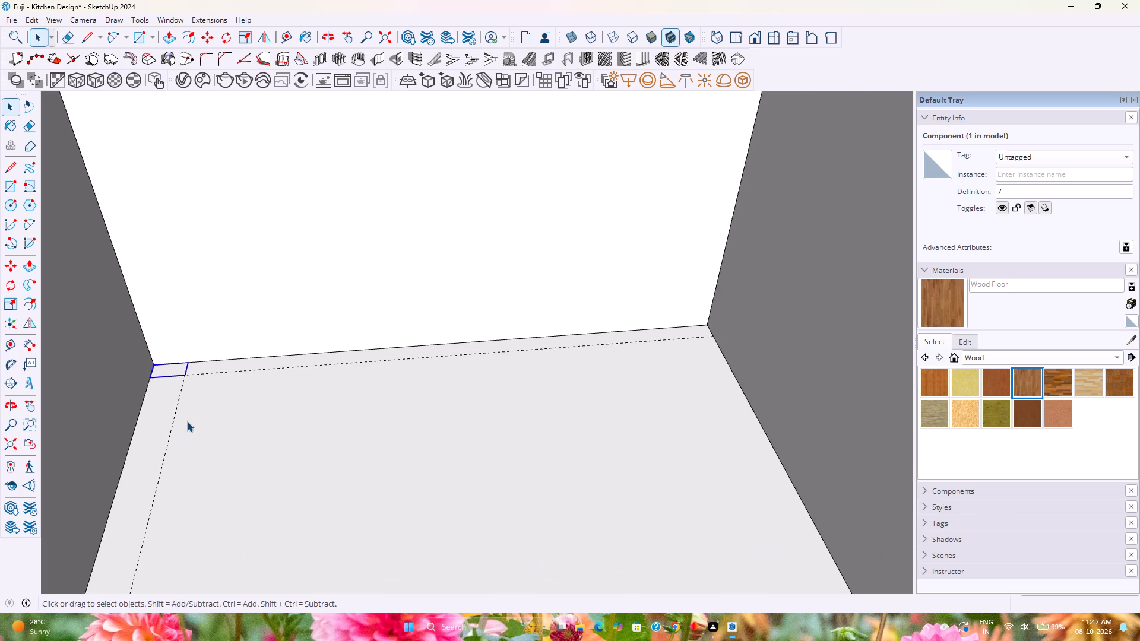
key("m")
left_click(186, 376)
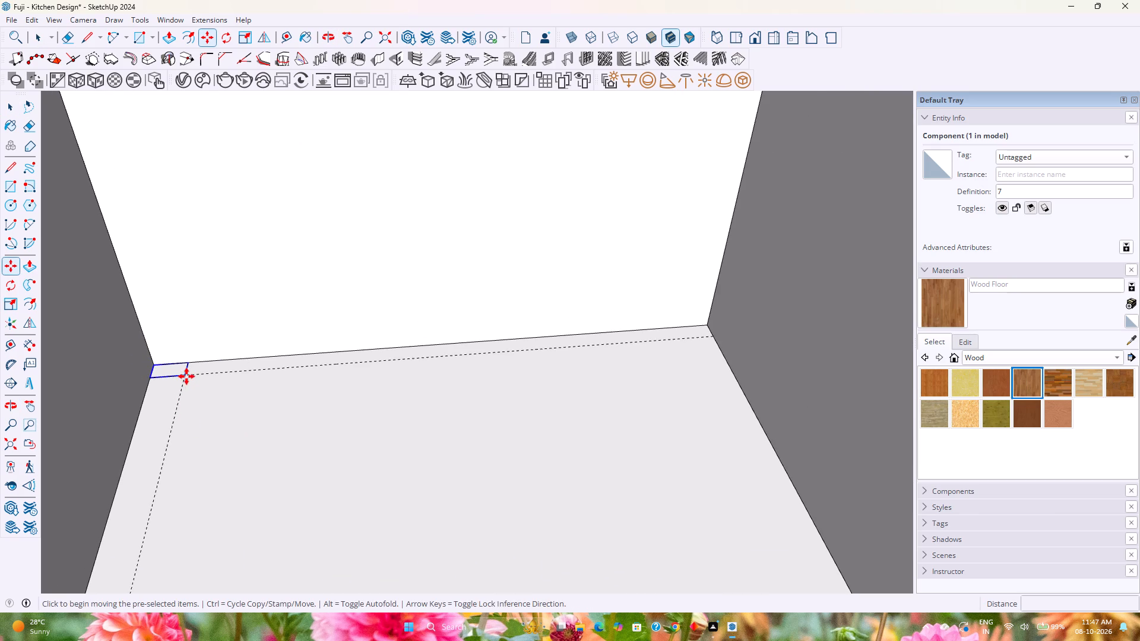
left_click(712, 335)
key("slash")
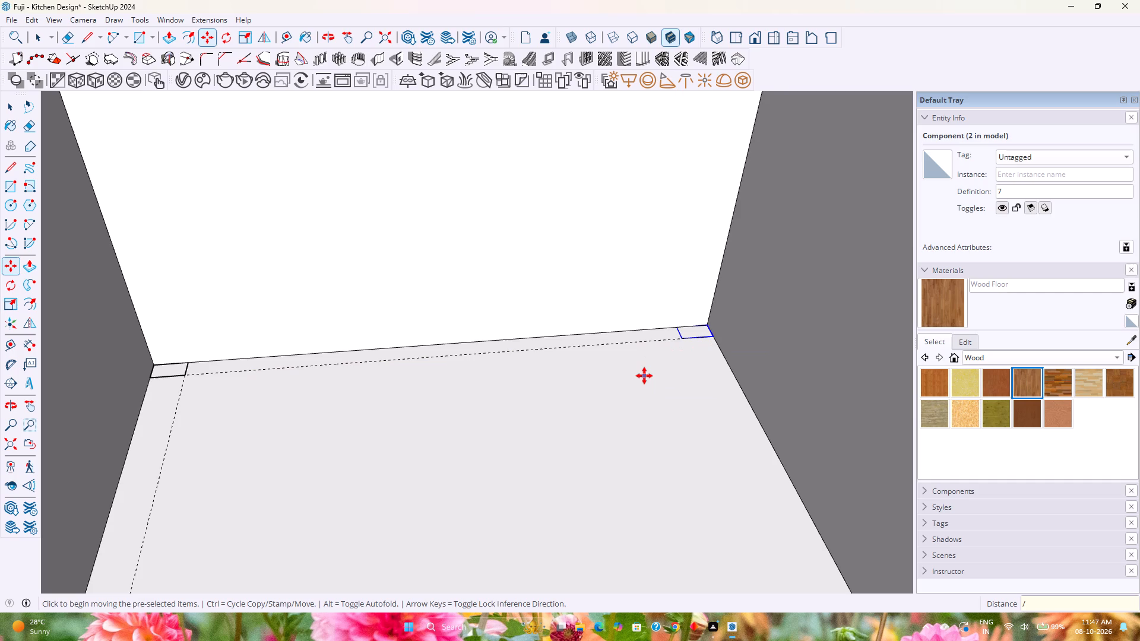
type("10")
key("Return")
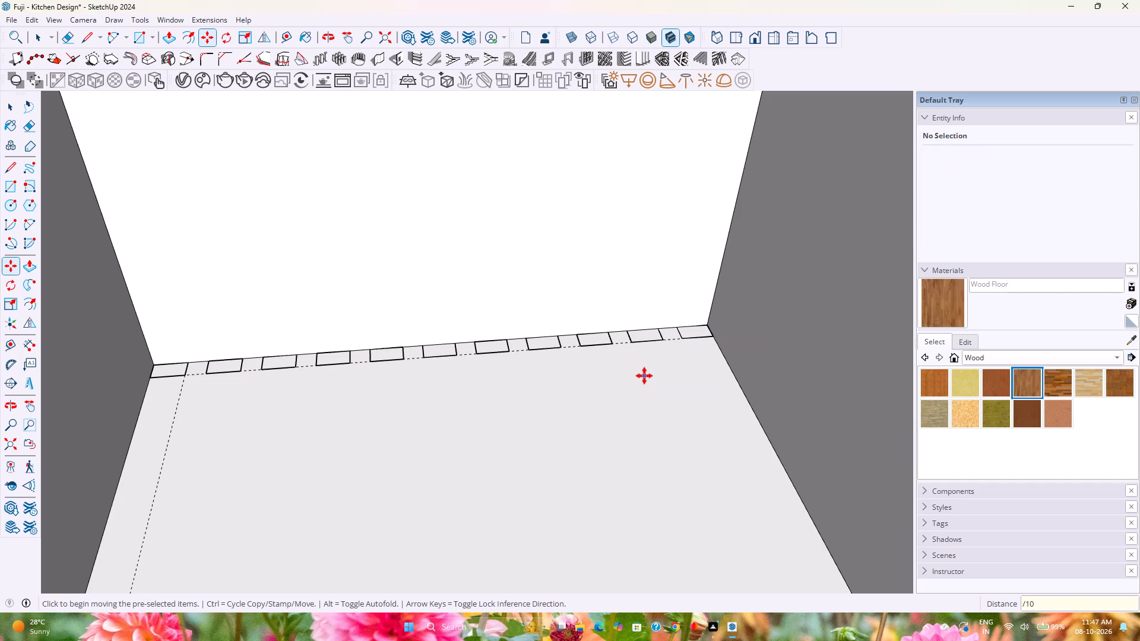
Refine the copy array along the back edge, trying 11, 12, 15 and 16 divisions, and settle on 15.
type("/11")
key("Return")
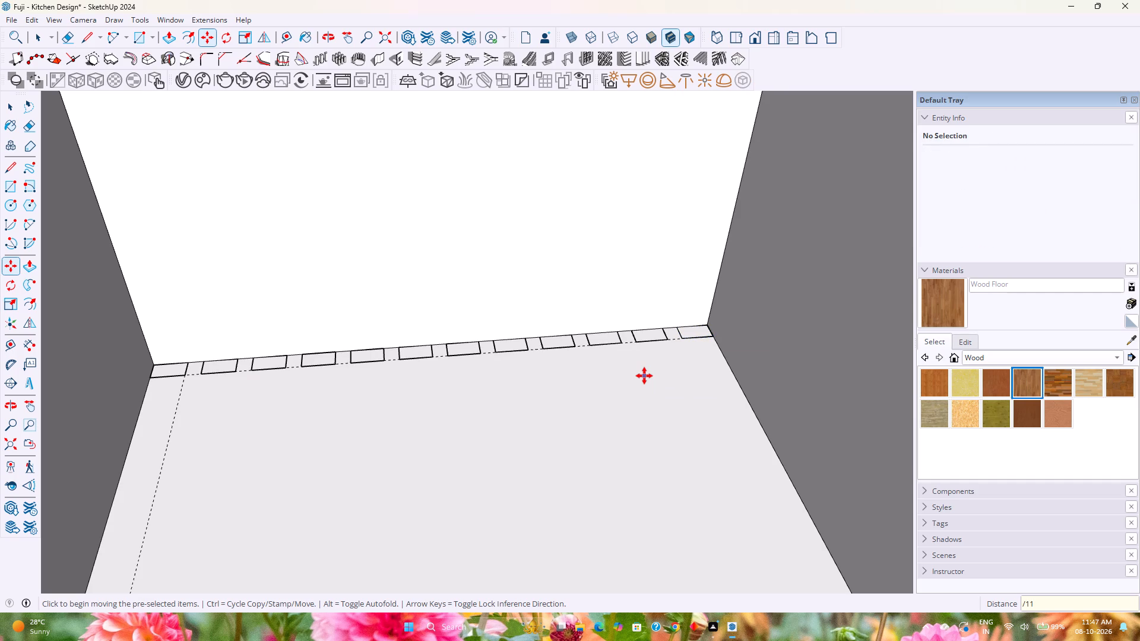
type("/12")
key("Return")
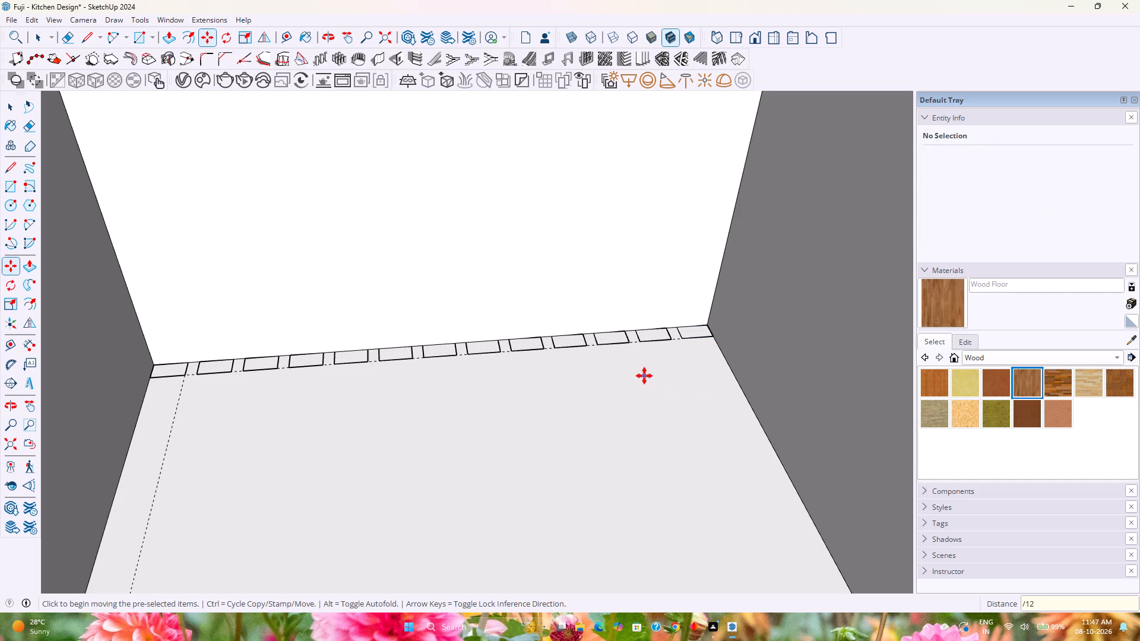
type("/15")
key("Return")
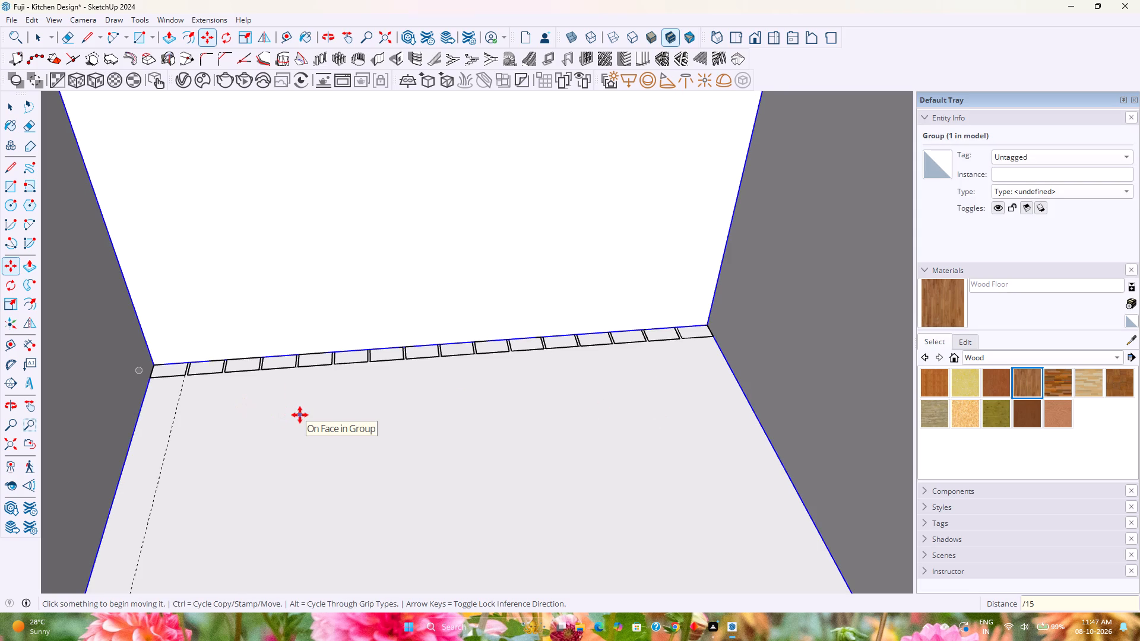
type("/16")
key("Return")
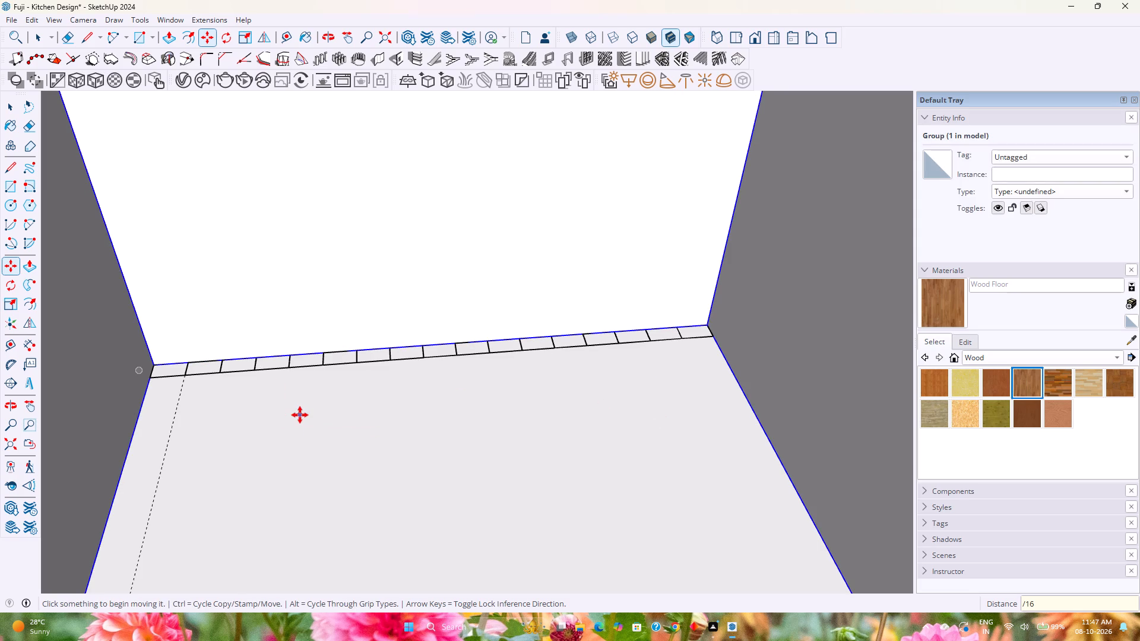
type("1/15")
key("BackSpace")
key("BackSpace")
key("BackSpace")
key("BackSpace")
key("BackSpace")
type("/15")
key("Return")
key("space")
key("Escape")
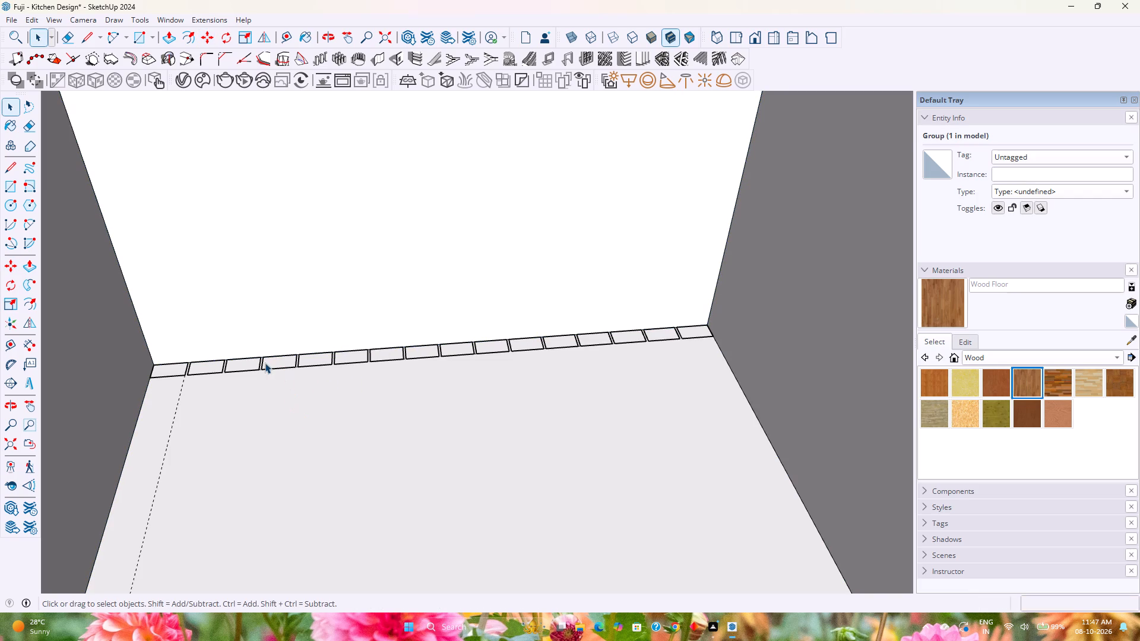
Inside the first rectangle component, draw a 2-point arc between its side edges' midpoints, bulging 1/4" to the front edge.
scroll(161, 376, "up", 10)
middle_click_drag(169, 374, 180, 430)
scroll(197, 421, "up", 4)
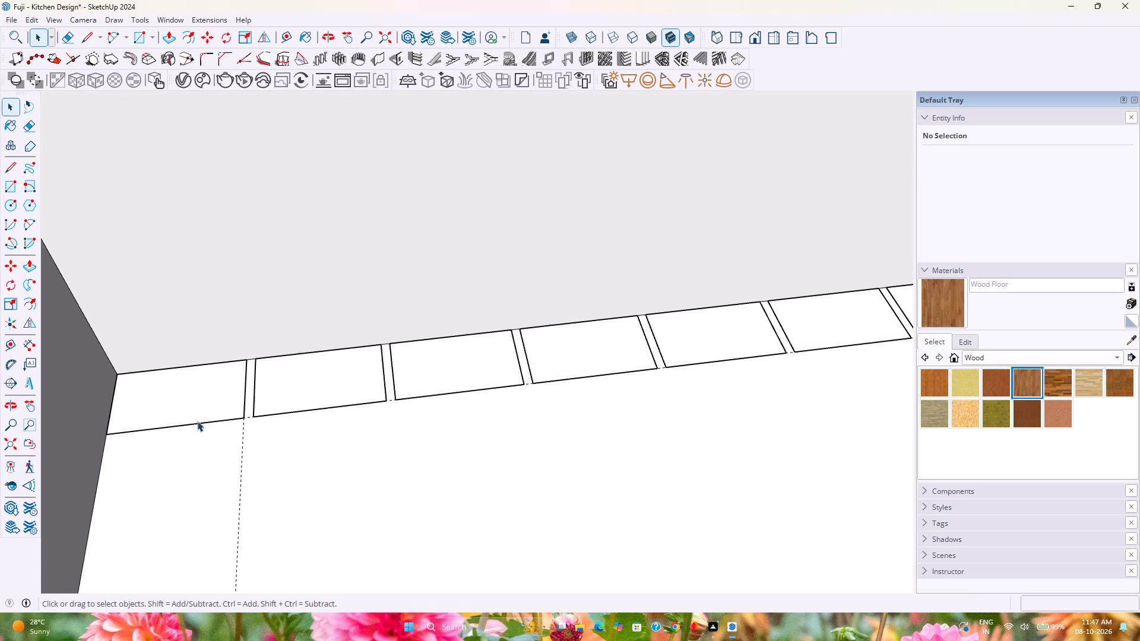
double_click(196, 404)
scroll(194, 416, "up", 4)
left_click(204, 429)
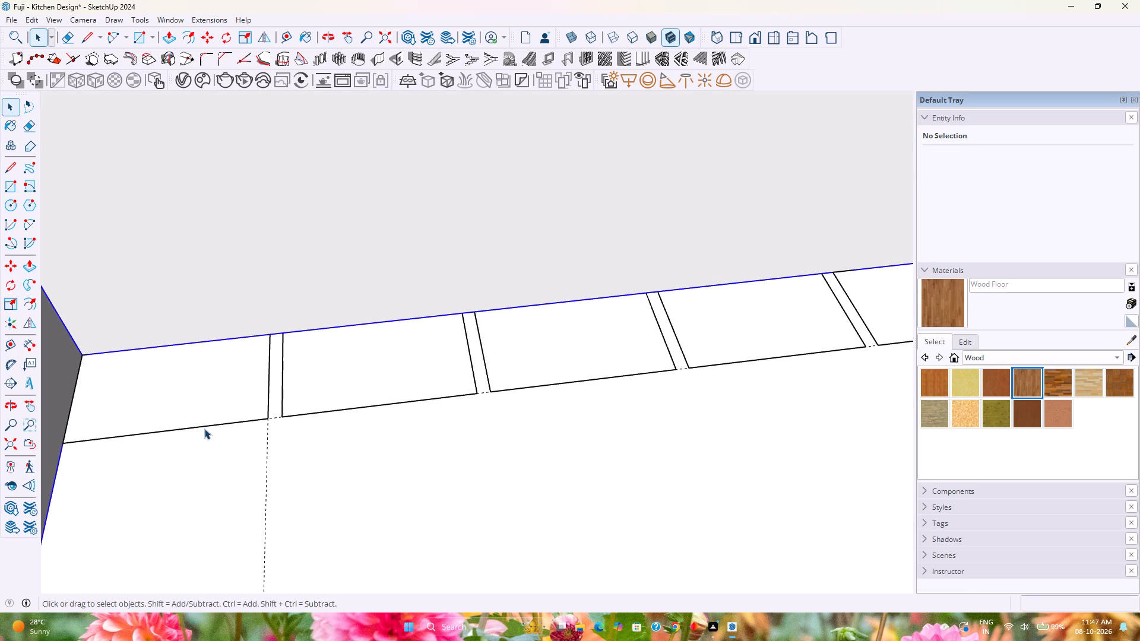
double_click(205, 420)
middle_click_drag(192, 410, 205, 407, "shift")
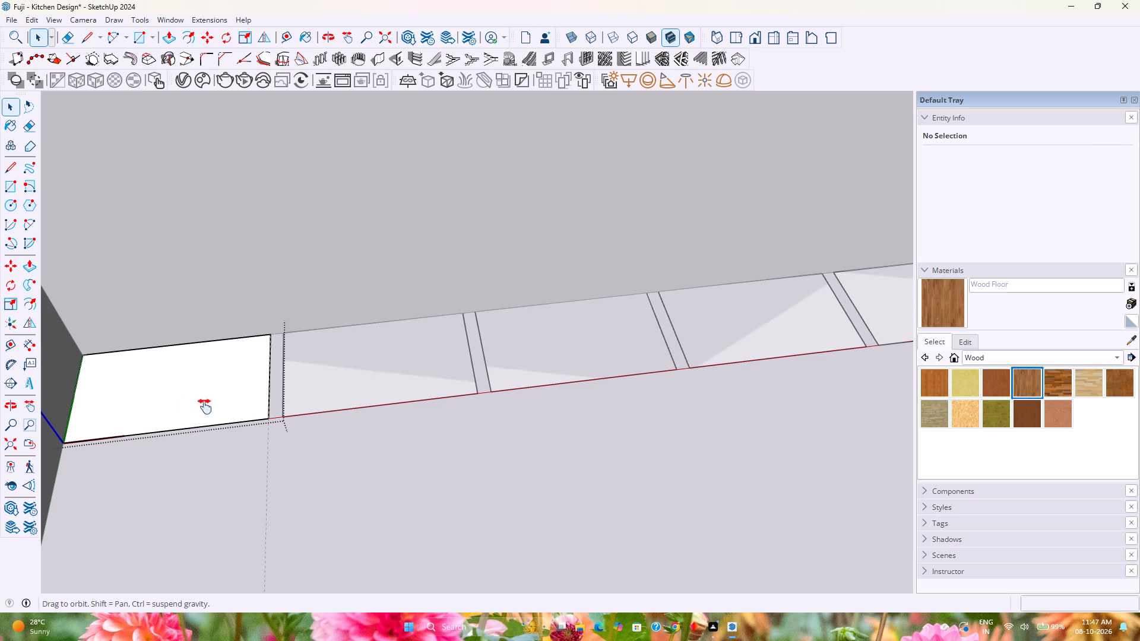
middle_click_drag(205, 407, 283, 366, "shift")
scroll(283, 367, "up", 1, "shift")
middle_click_drag(282, 367, 249, 410)
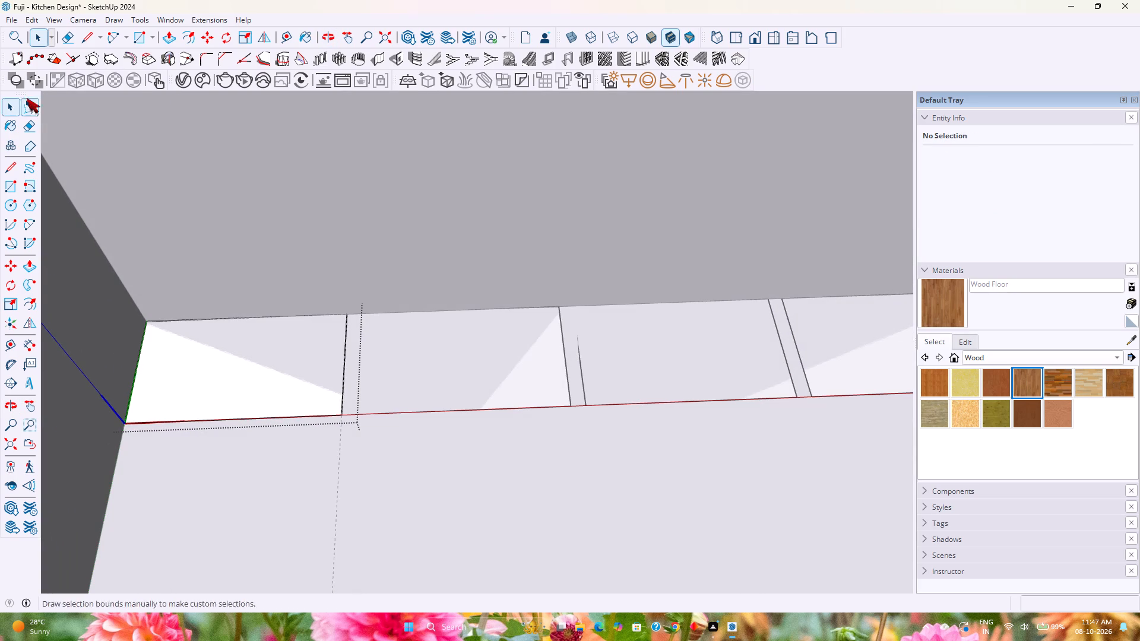
left_click(118, 35)
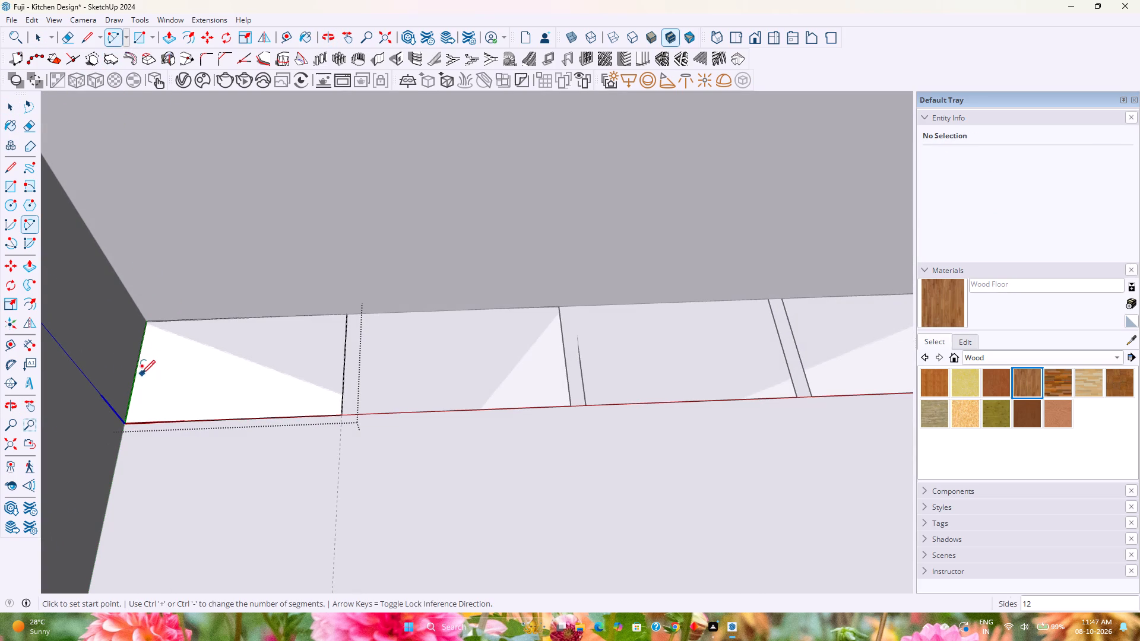
left_click(138, 373)
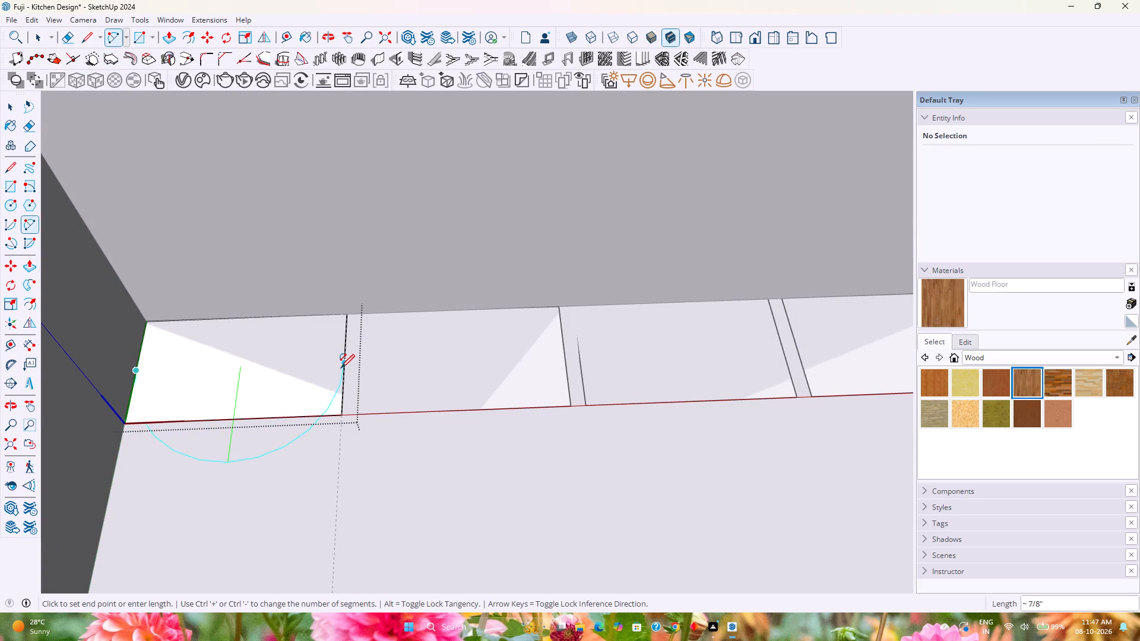
left_click(343, 368)
left_click(243, 417)
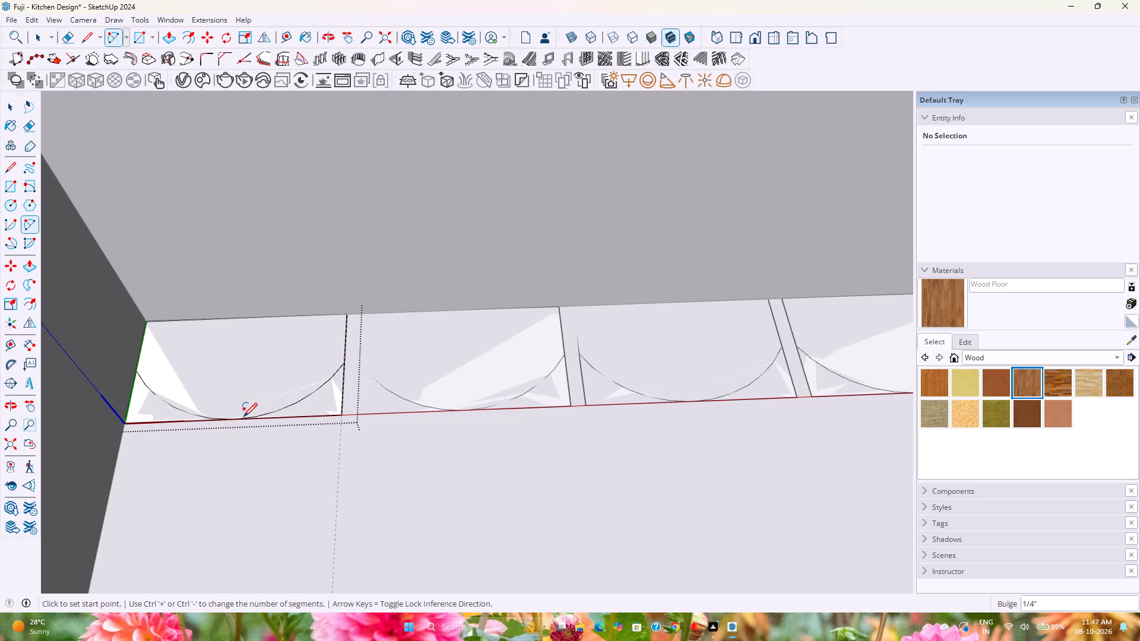
key("Escape")
key("space")
key("Escape")
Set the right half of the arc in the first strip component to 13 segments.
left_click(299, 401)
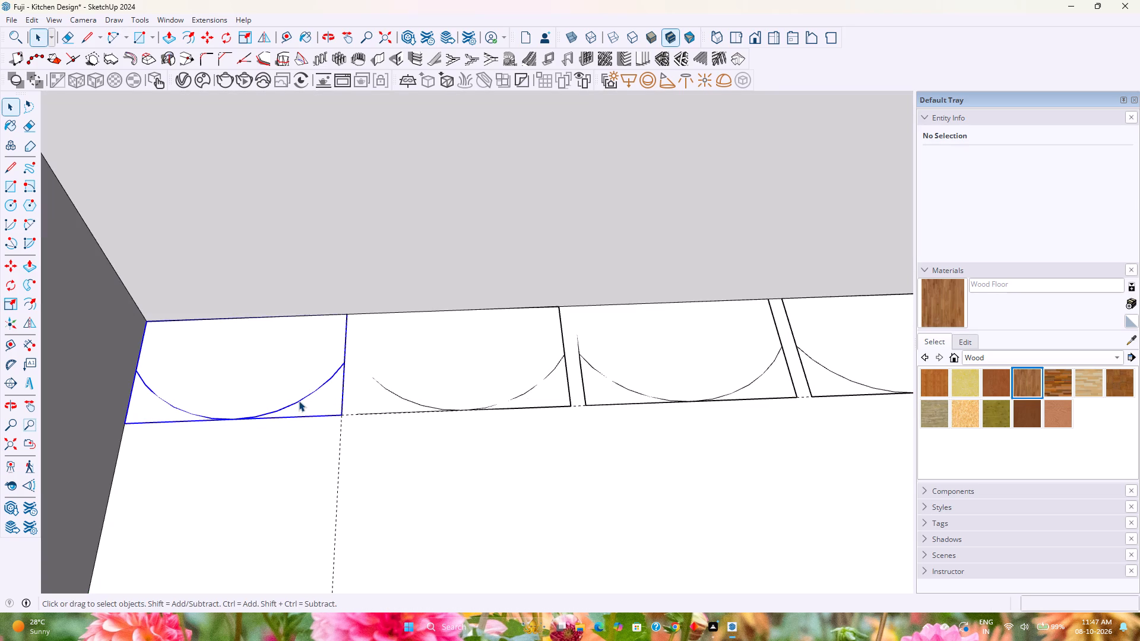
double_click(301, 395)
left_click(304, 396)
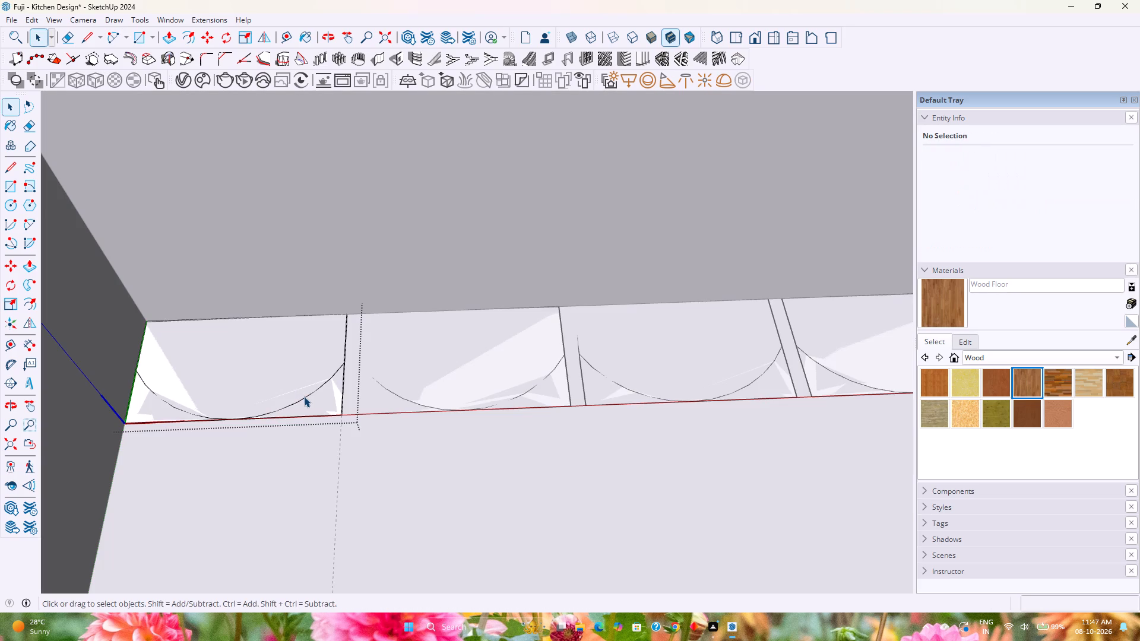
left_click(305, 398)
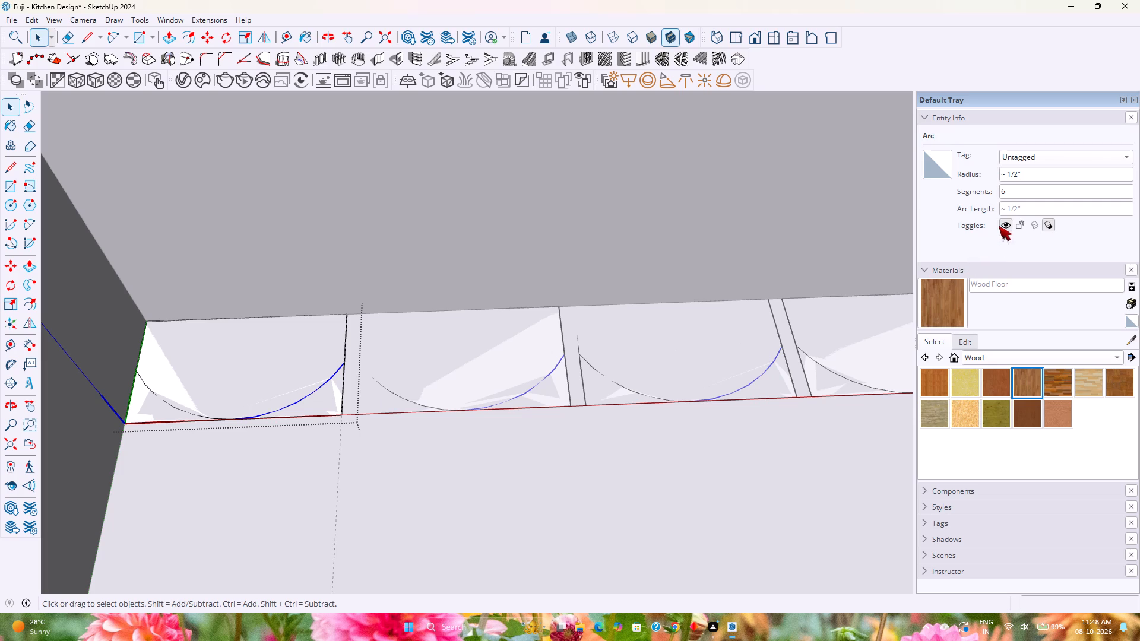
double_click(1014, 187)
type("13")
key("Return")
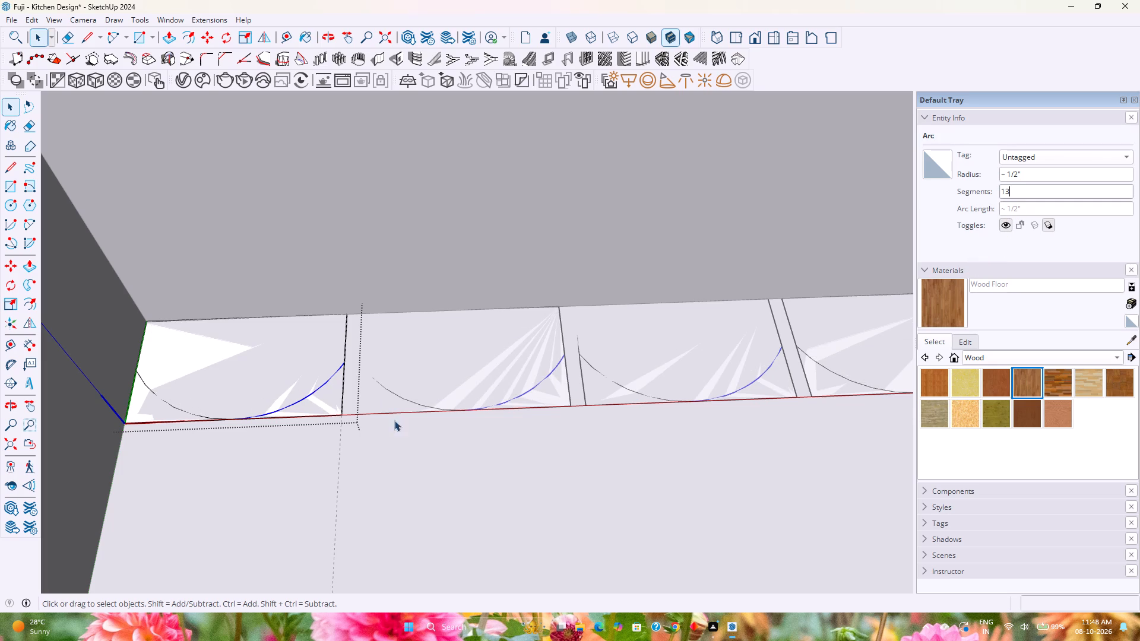
Set the left half of the arc in the strip component to 15 segments.
left_click(145, 384)
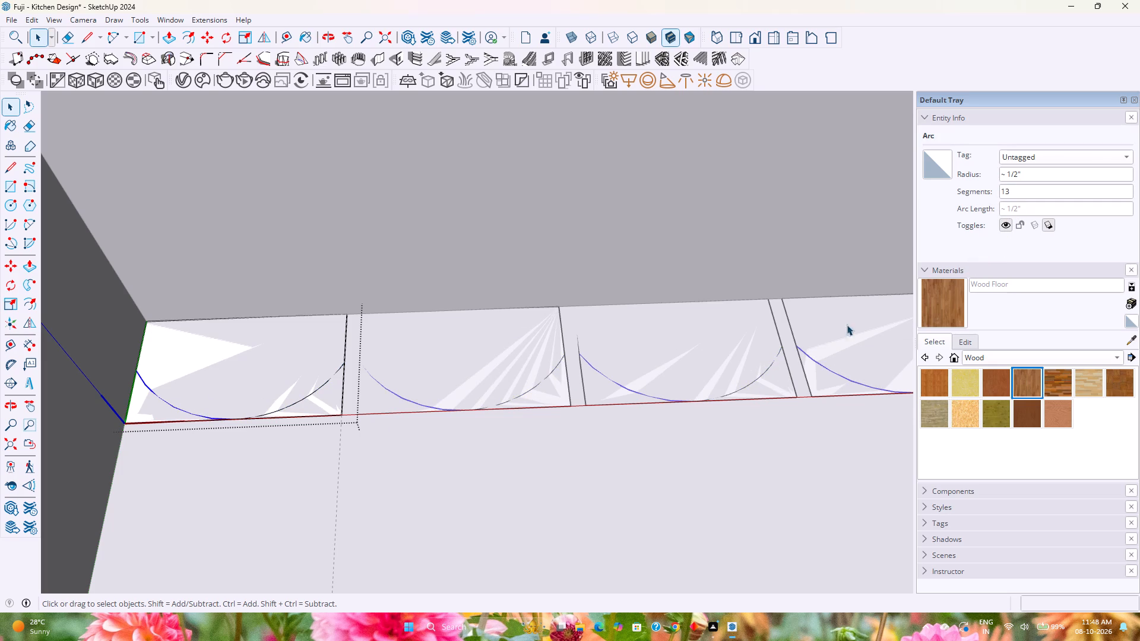
double_click(1014, 196)
type("15")
key("Return")
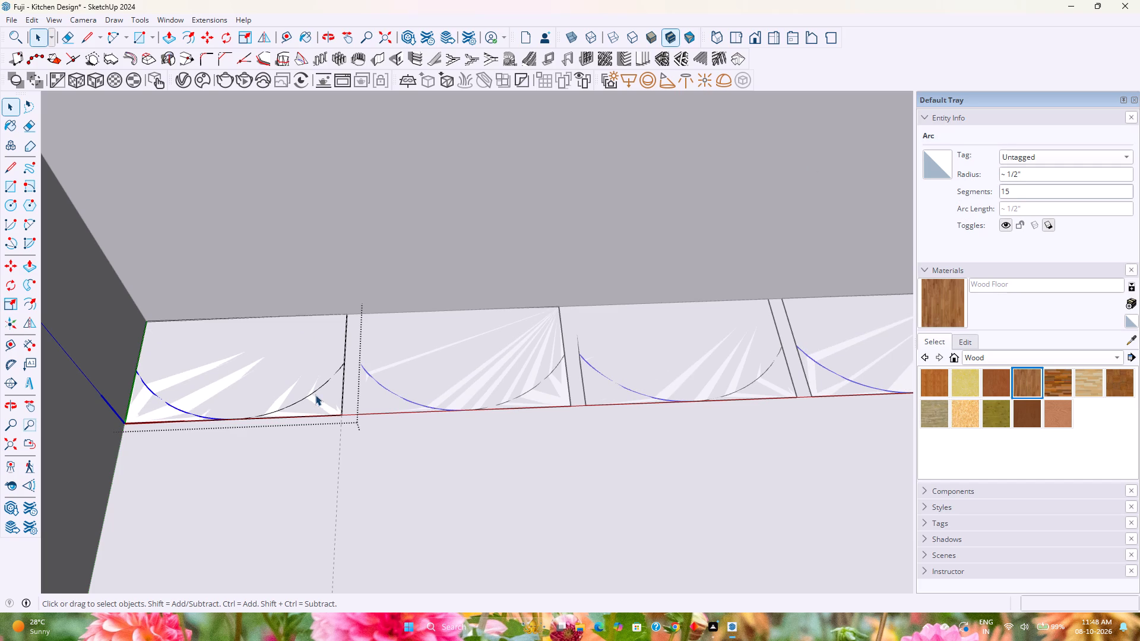
Smooth the right half of the arc, trying 20 segments and settling on 15.
left_click(316, 391)
double_click(1021, 194)
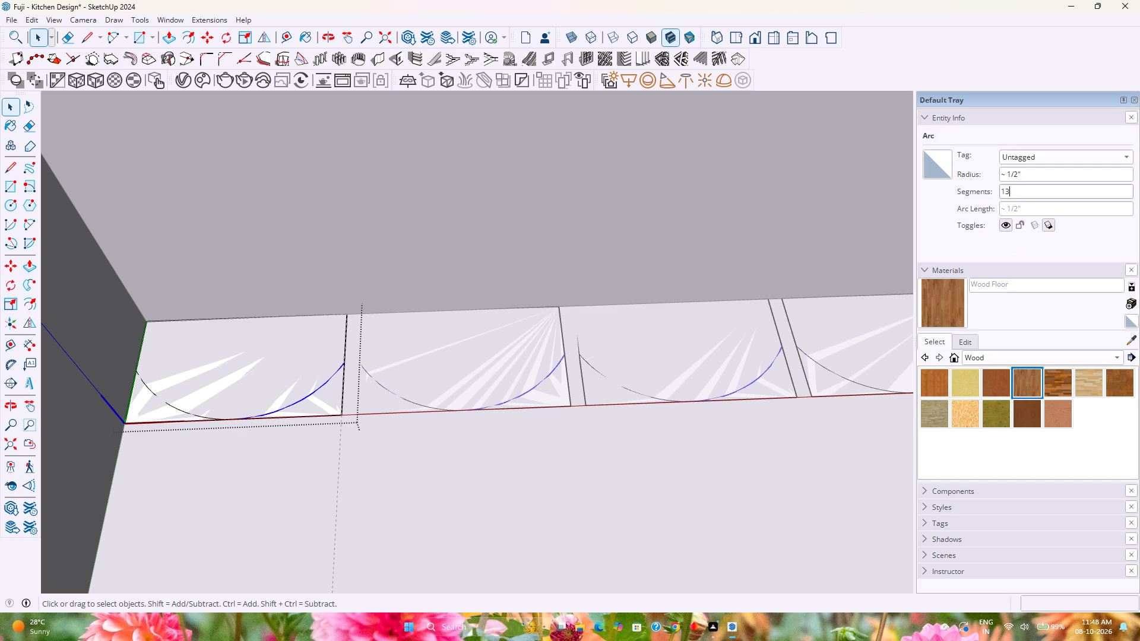
key("BackSpace")
key("BackSpace")
key("BackSpace")
type("20")
key("Return")
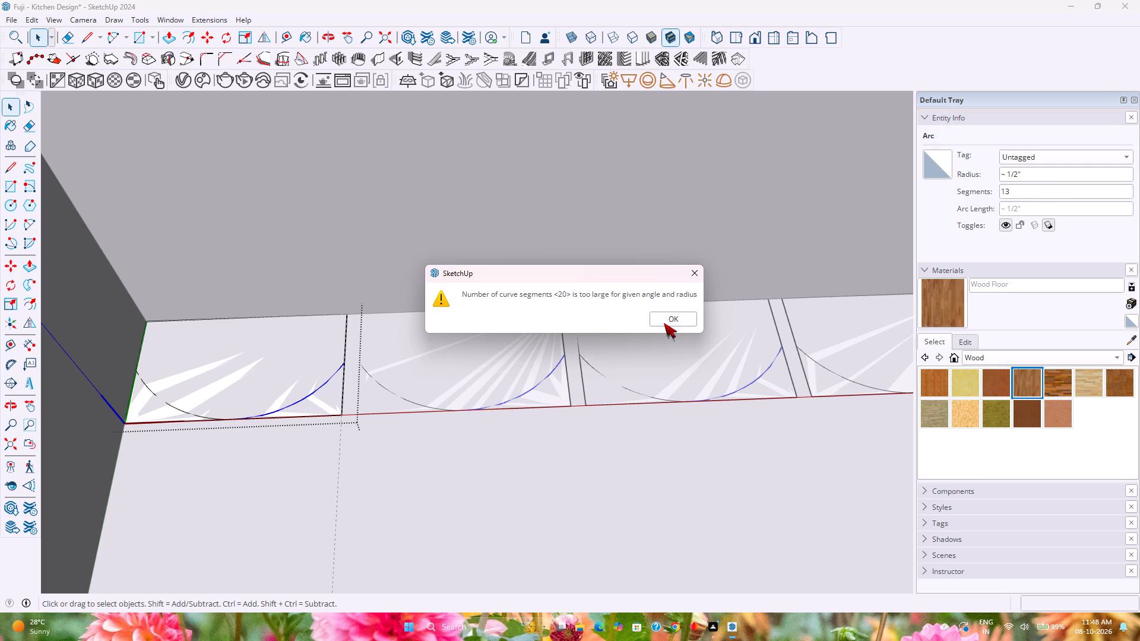
left_click(669, 320)
double_click(1040, 193)
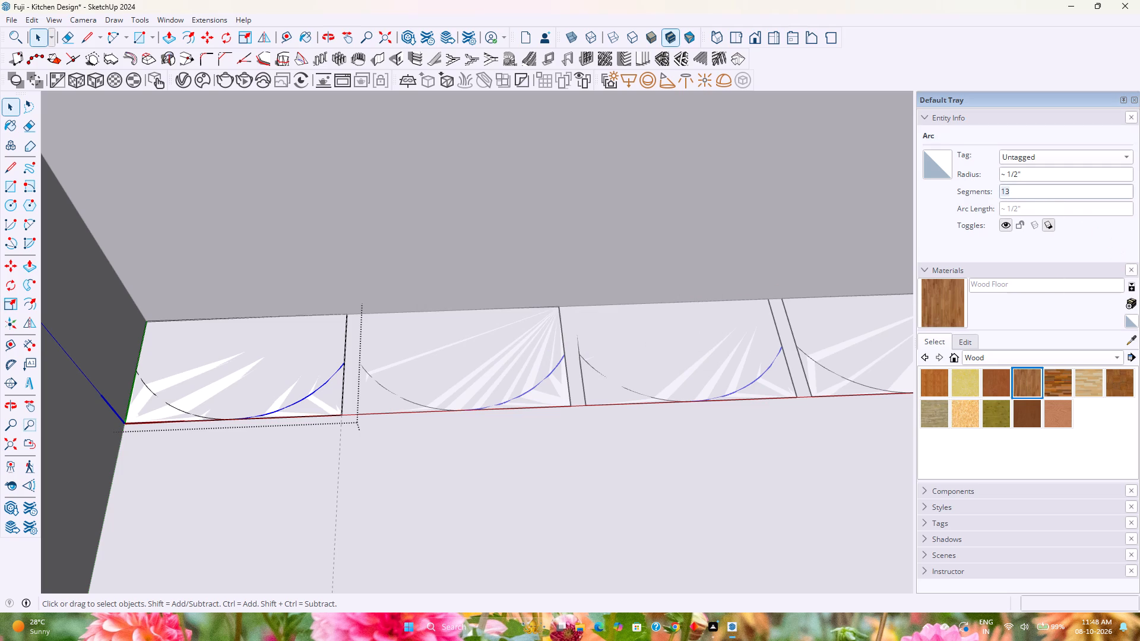
type("15")
key("Return")
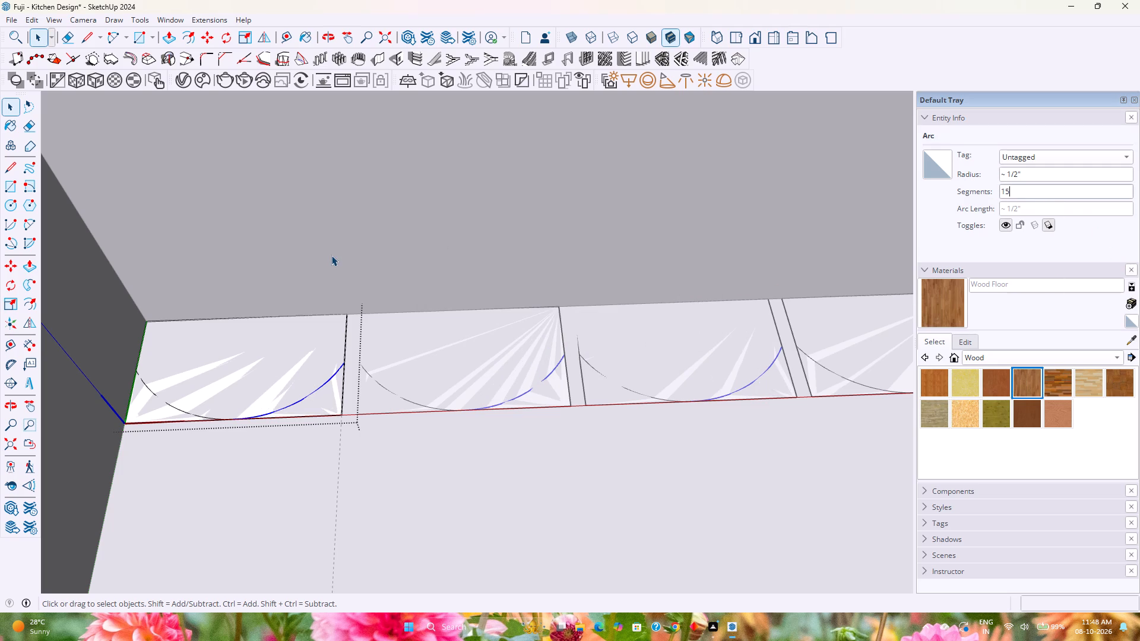
Delete the front edge pieces and both side edge stubs outside the arc, leaving a rounded strip profile.
left_click(144, 420)
left_click(145, 422)
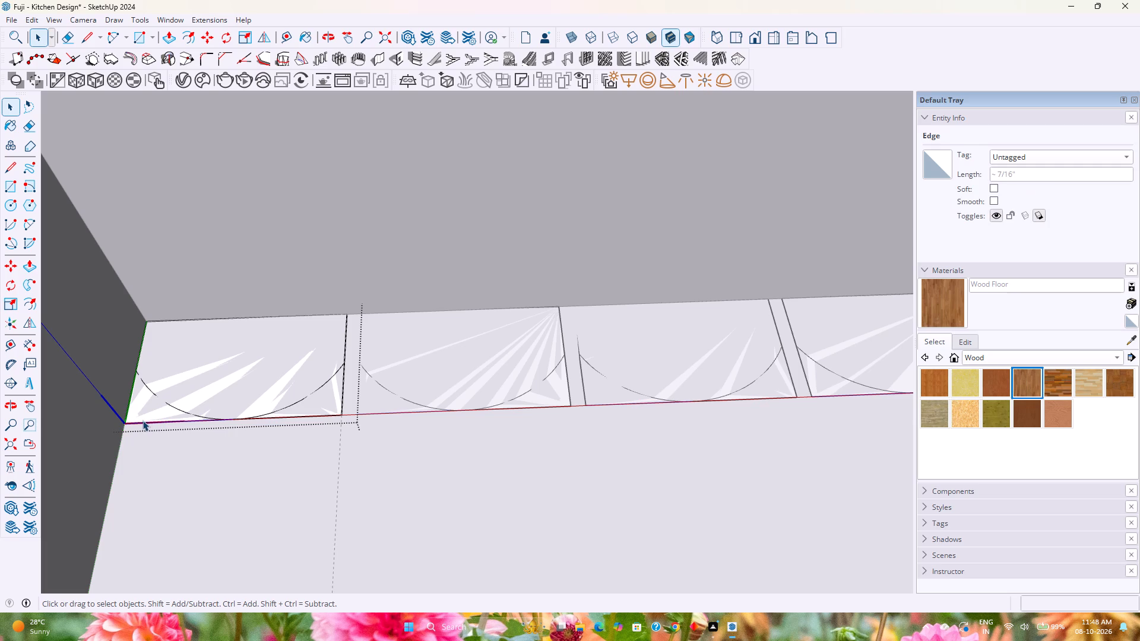
key("Delete")
left_click(322, 415)
key("Delete")
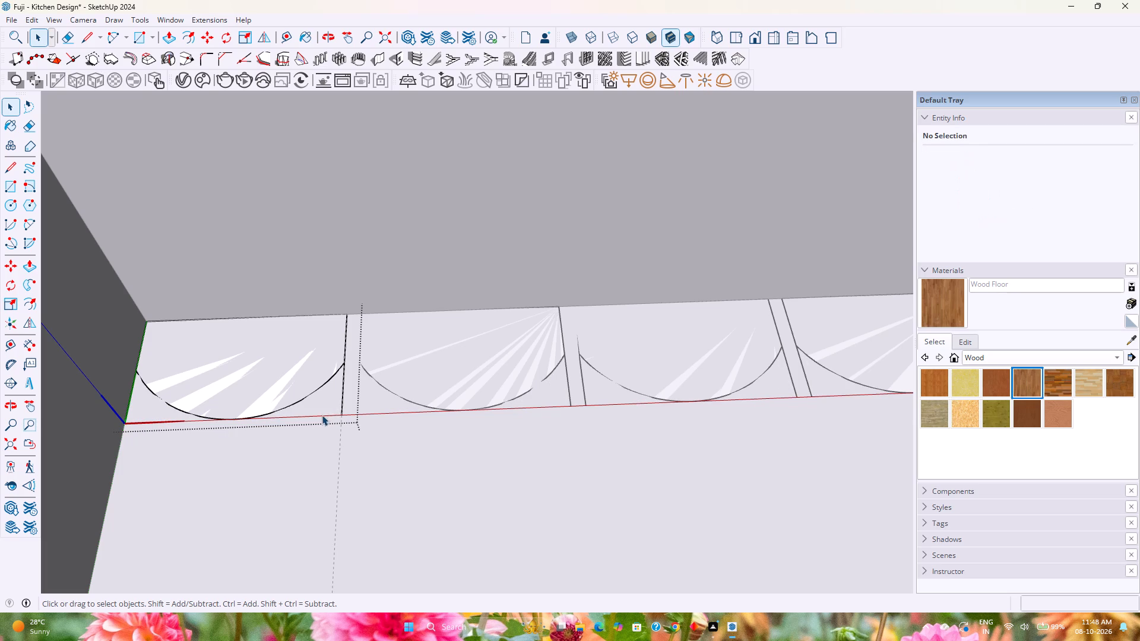
left_click(341, 402)
key("Delete")
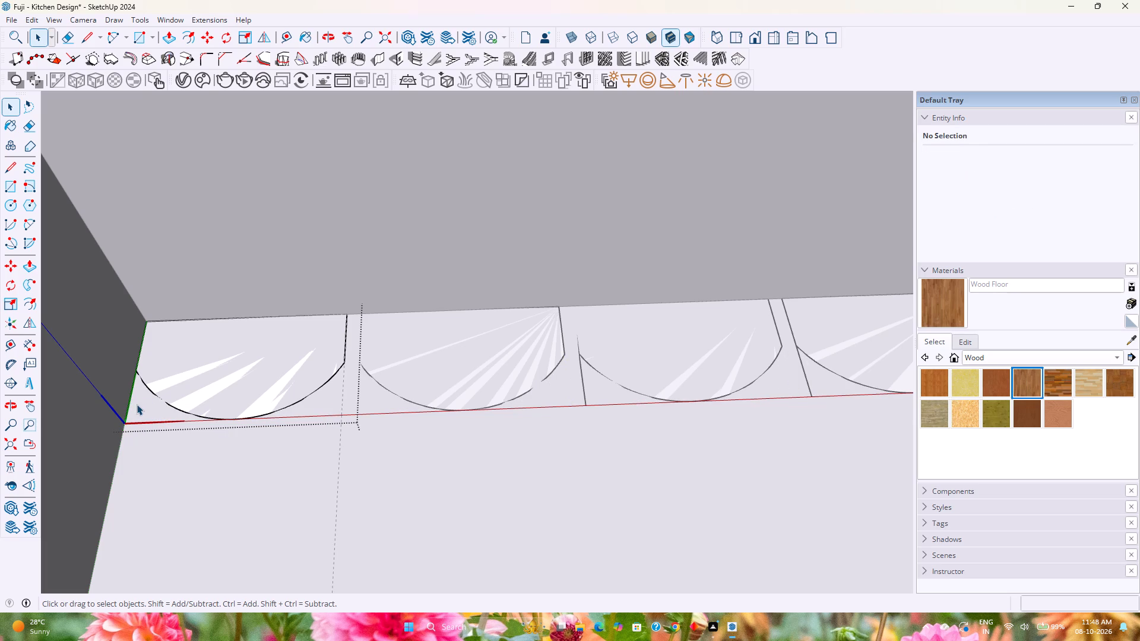
left_click(128, 405)
key("Delete")
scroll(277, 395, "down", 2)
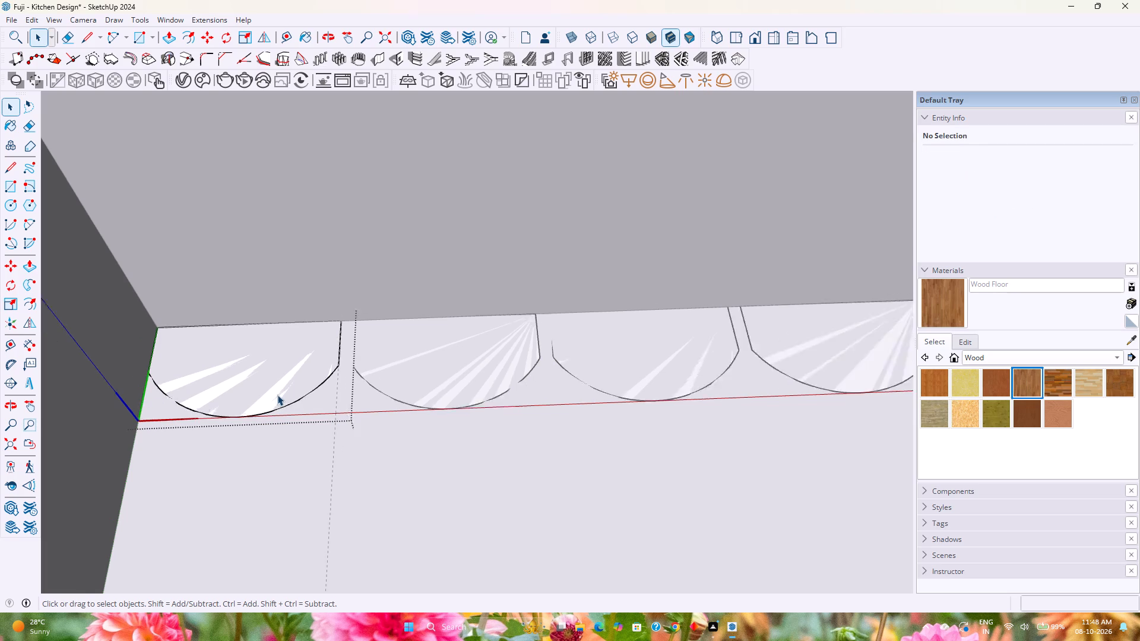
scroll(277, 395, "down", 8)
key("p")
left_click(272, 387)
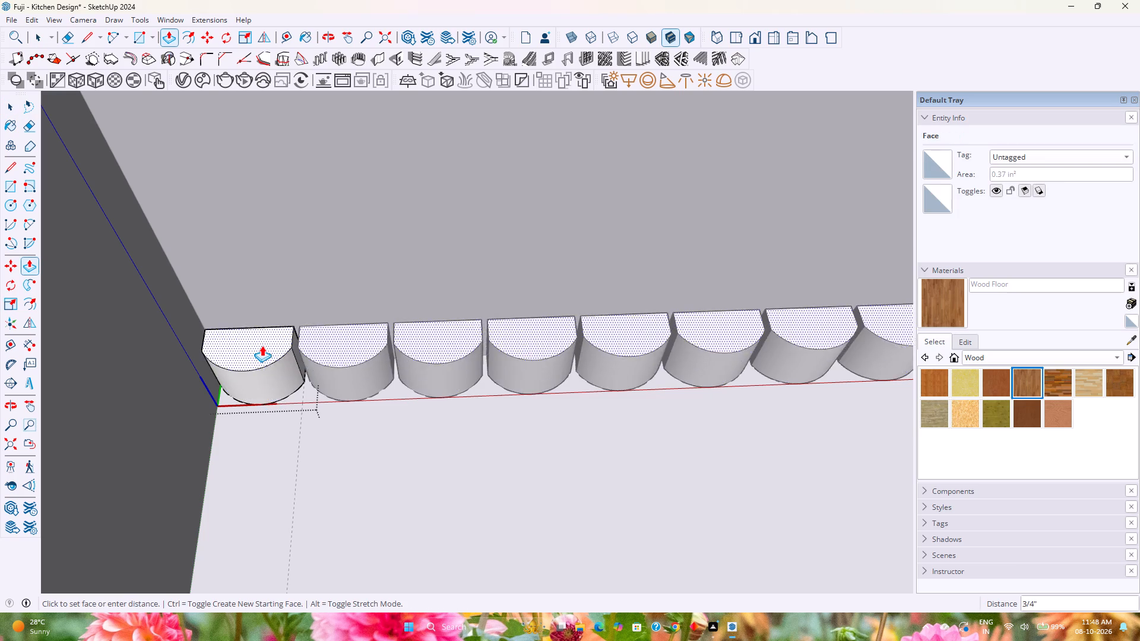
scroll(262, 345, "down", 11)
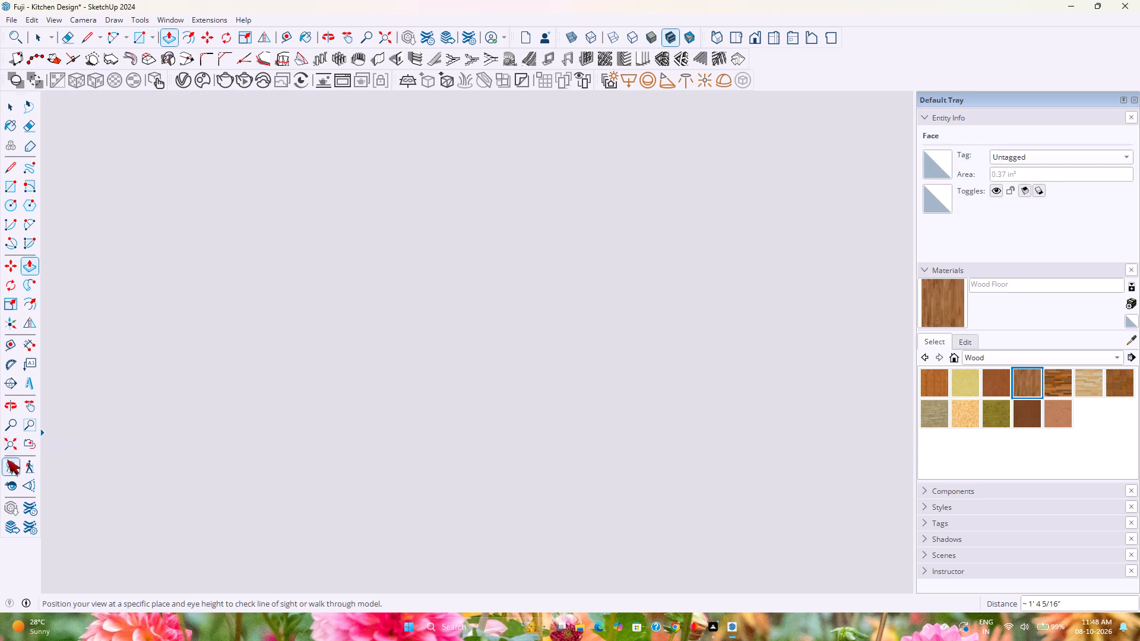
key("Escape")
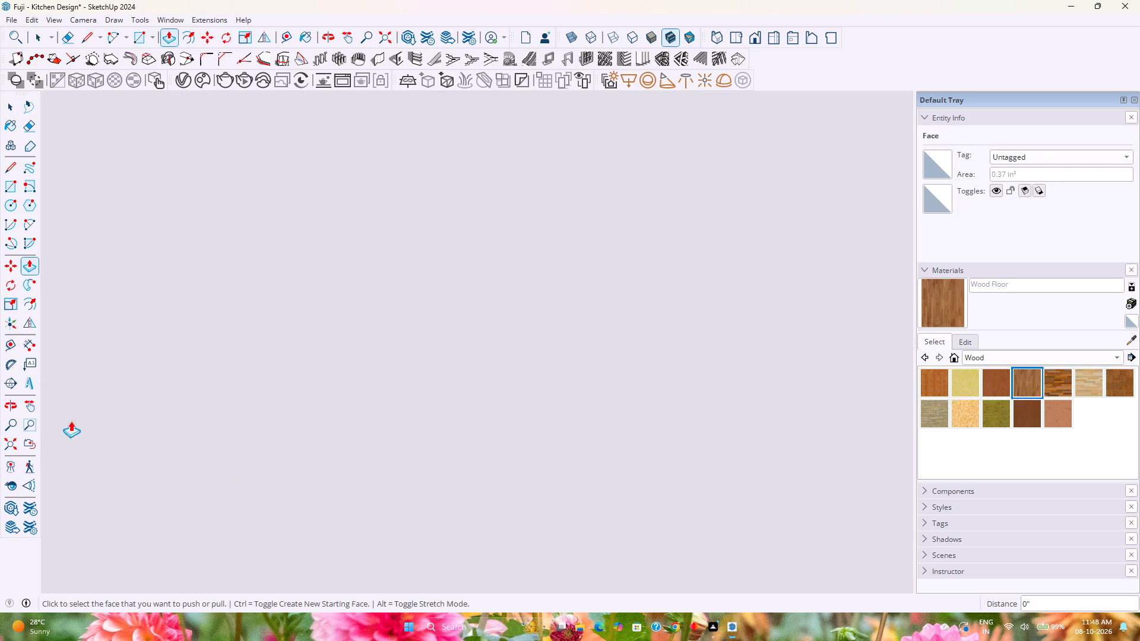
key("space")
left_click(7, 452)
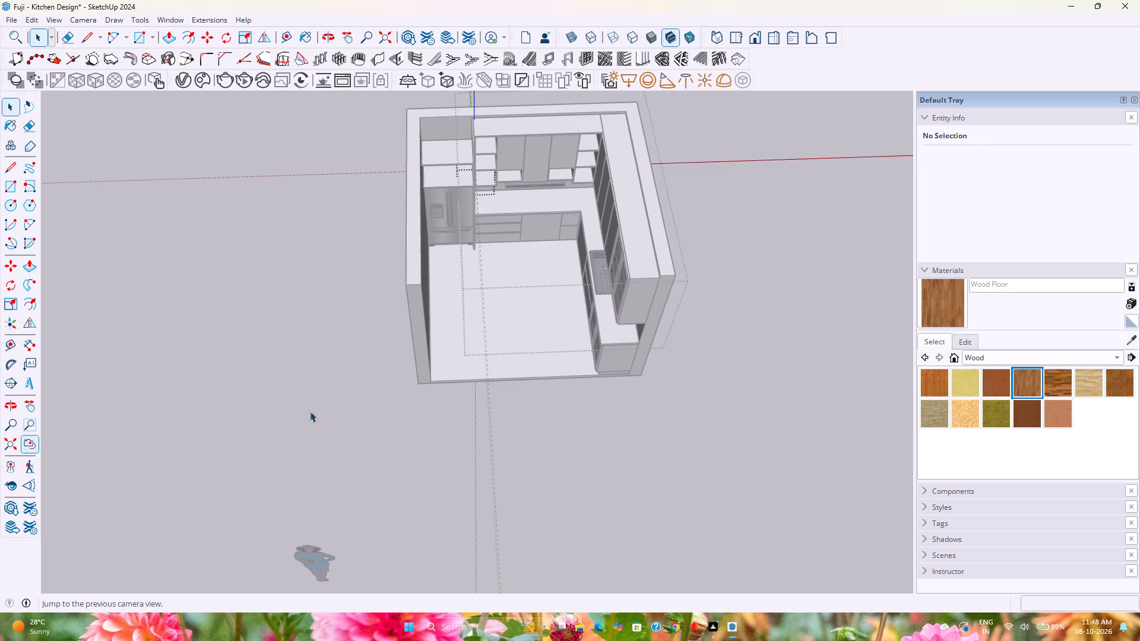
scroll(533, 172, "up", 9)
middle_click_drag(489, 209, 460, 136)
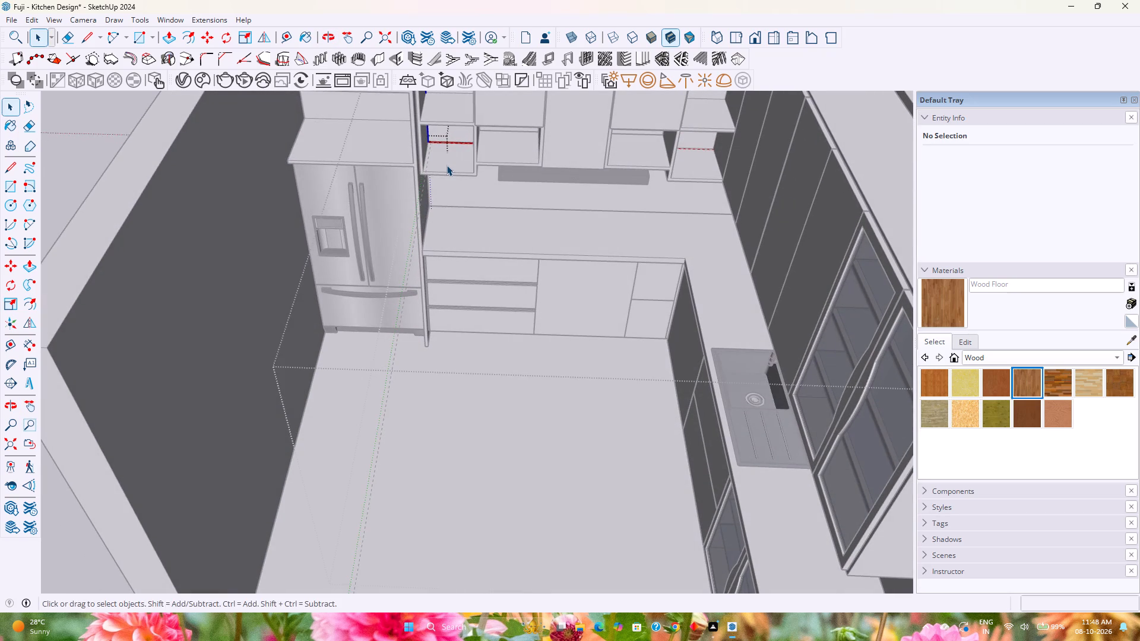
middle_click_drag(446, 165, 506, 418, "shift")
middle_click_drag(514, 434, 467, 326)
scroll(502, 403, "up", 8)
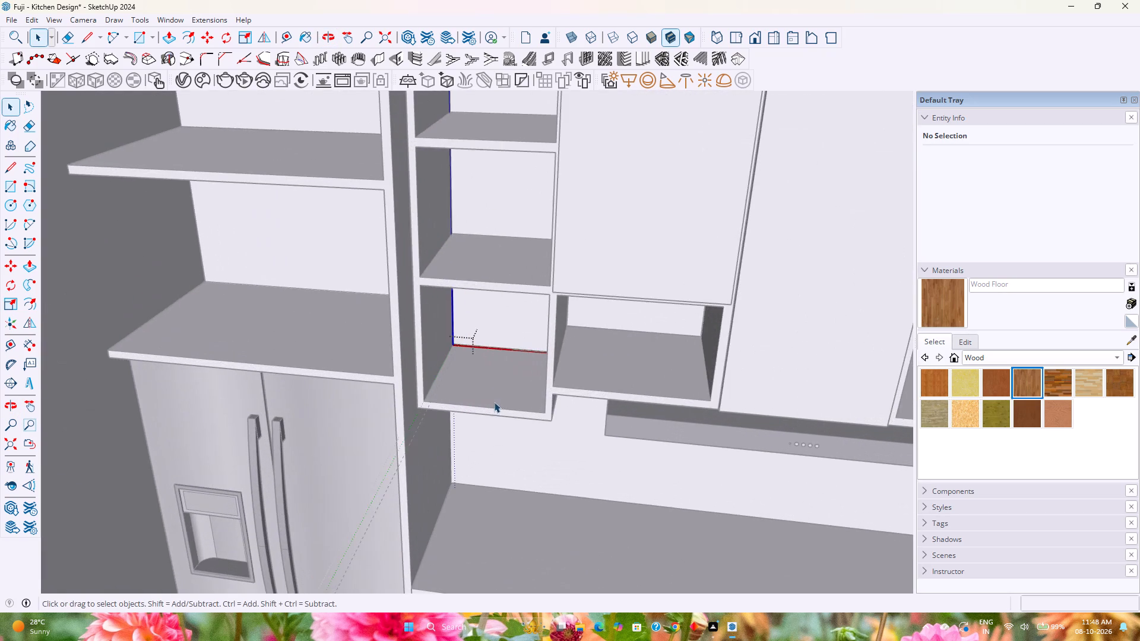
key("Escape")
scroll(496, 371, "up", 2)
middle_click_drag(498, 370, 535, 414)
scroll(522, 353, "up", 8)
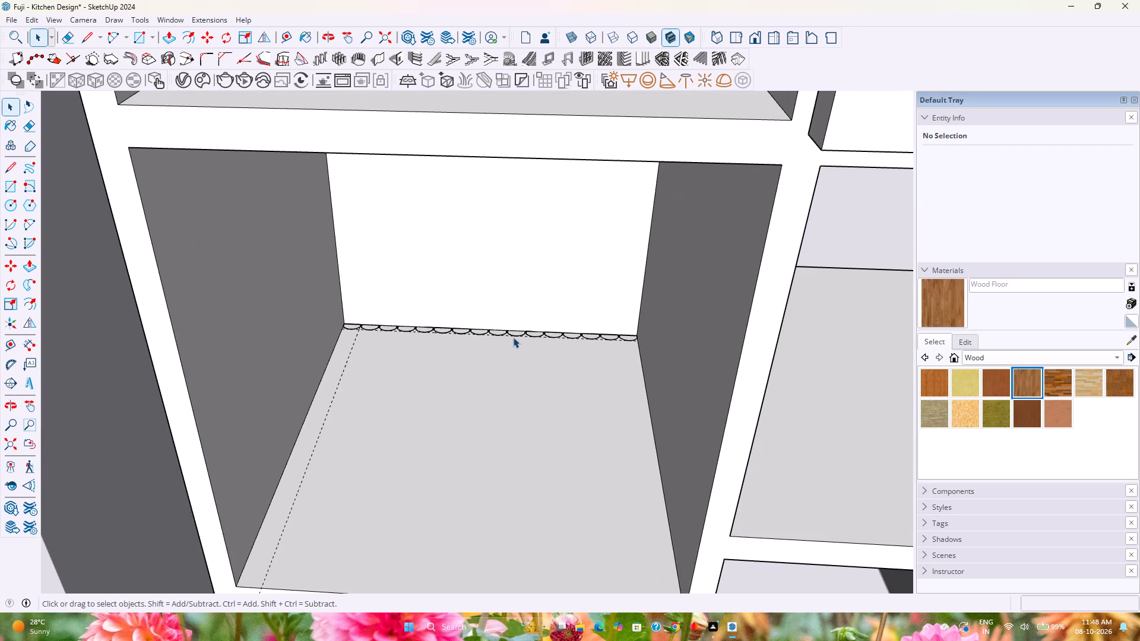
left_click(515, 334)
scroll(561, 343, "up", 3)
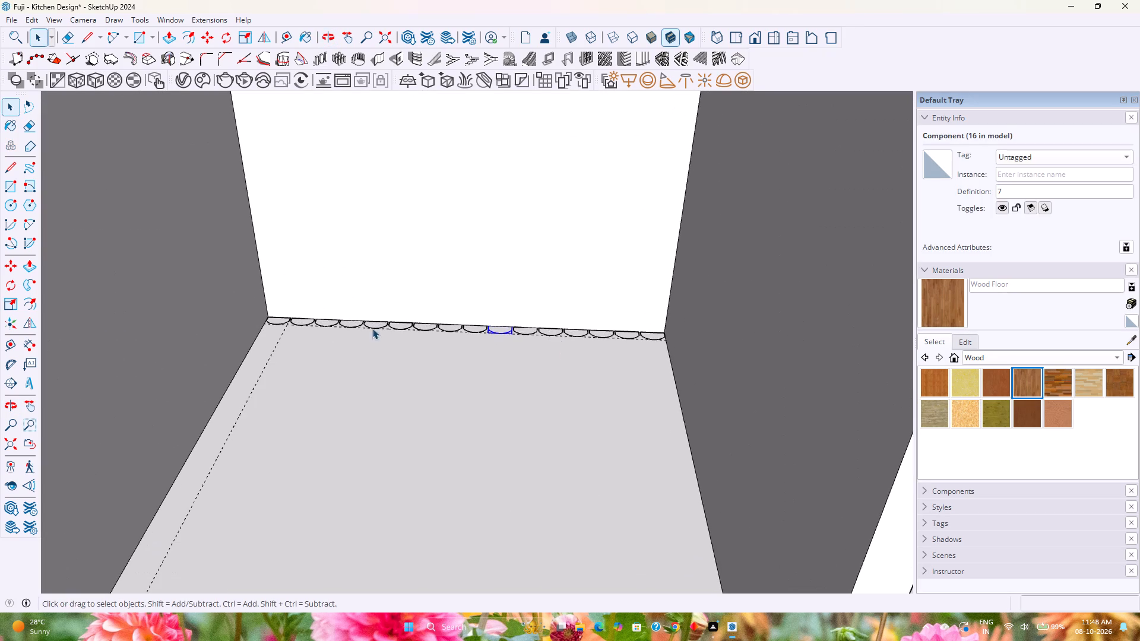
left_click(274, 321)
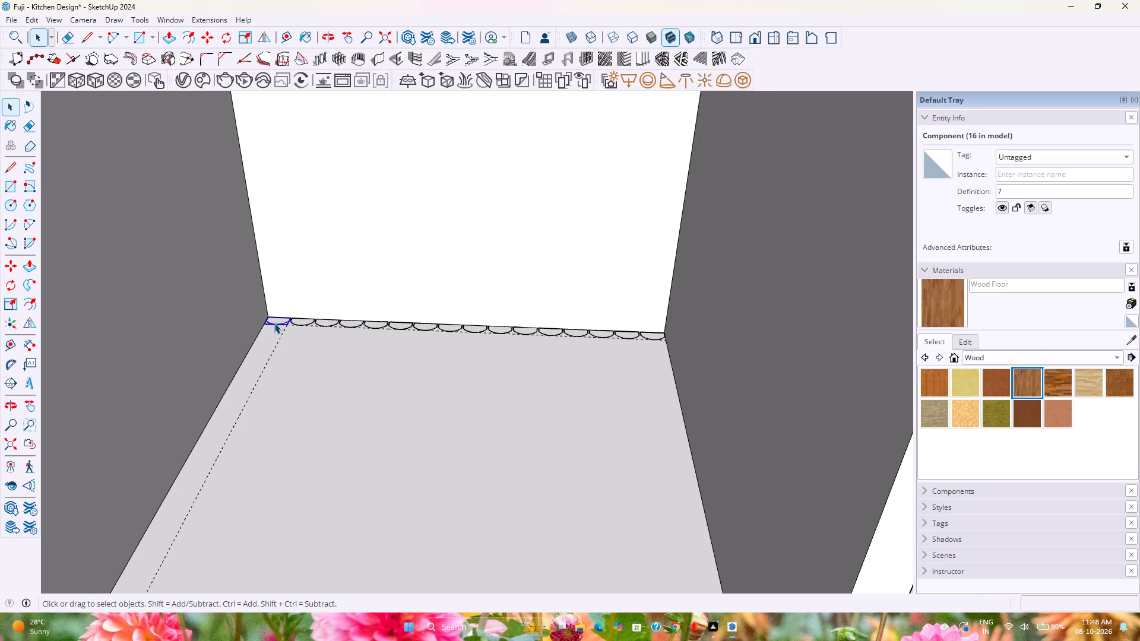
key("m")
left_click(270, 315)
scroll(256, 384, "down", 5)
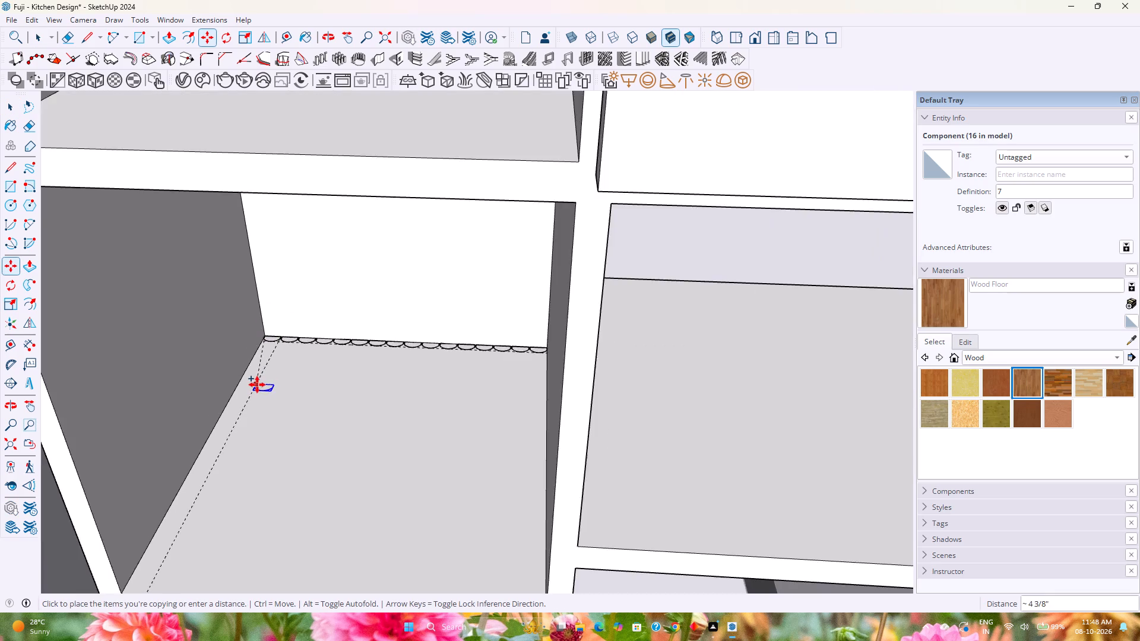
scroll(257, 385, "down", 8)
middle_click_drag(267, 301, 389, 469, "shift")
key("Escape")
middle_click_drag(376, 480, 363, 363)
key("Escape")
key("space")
Select all instances of strip component 7 and copy the row to the back corner of the bottom open compartment at the upper cabinets' opposite end.
middle_click_drag(387, 509, 344, 445, "shift")
middle_click_drag(343, 445, 419, 509)
scroll(350, 502, "down", 1)
scroll(343, 499, "up", 5)
scroll(256, 449, "up", 3)
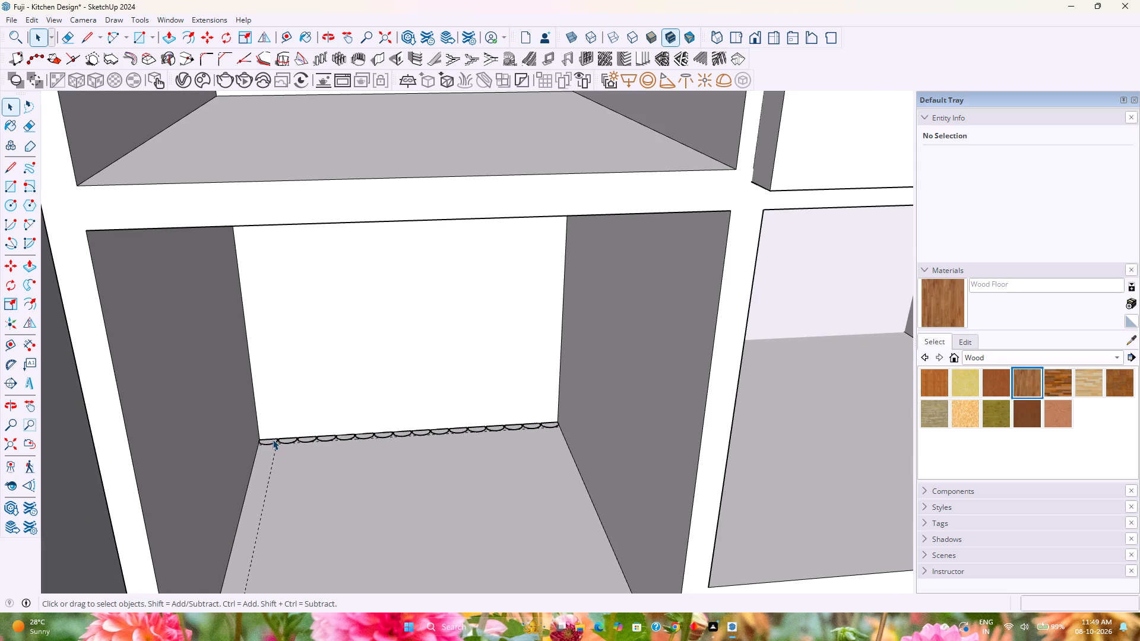
left_click(271, 439)
scroll(271, 440, "up", 9)
right_click(271, 441)
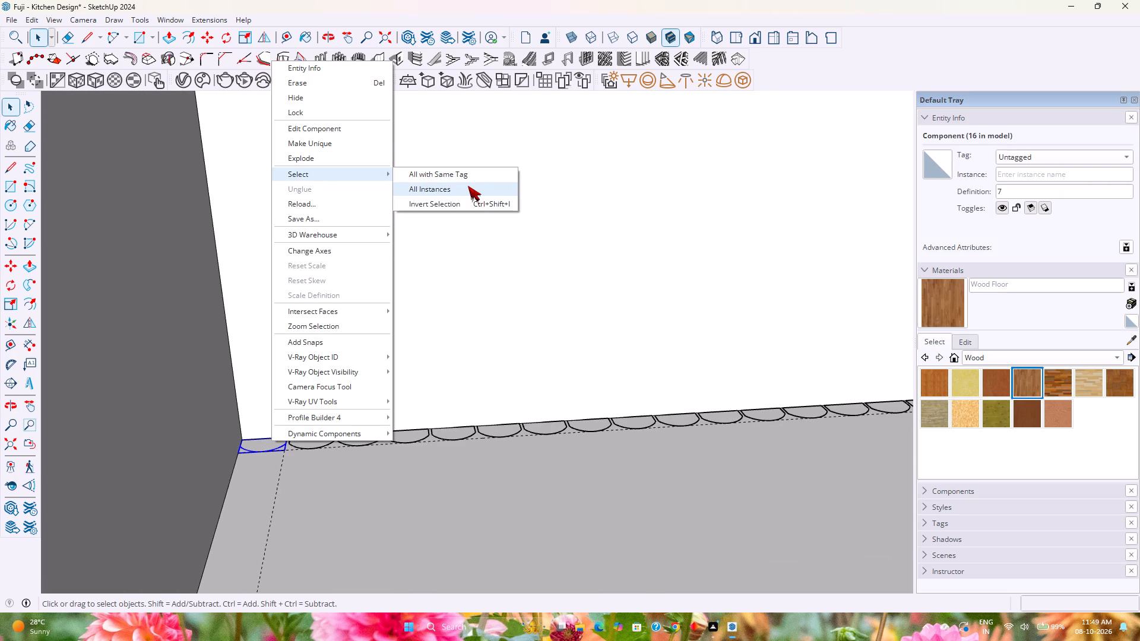
left_click(468, 186)
key("m")
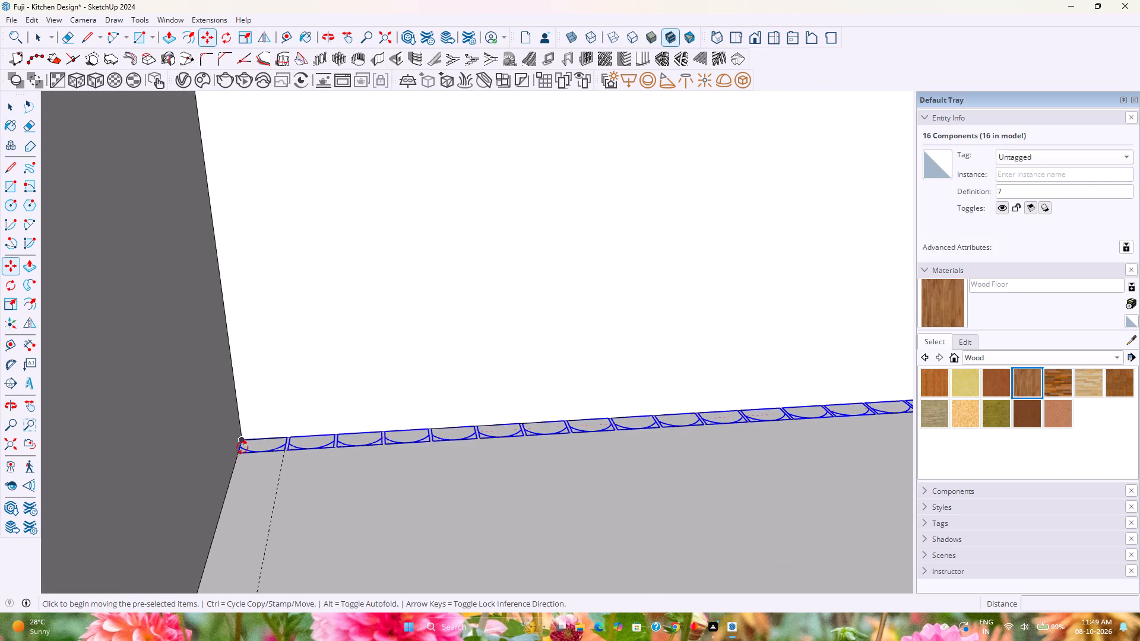
left_click(245, 438)
scroll(268, 434, "down", 11)
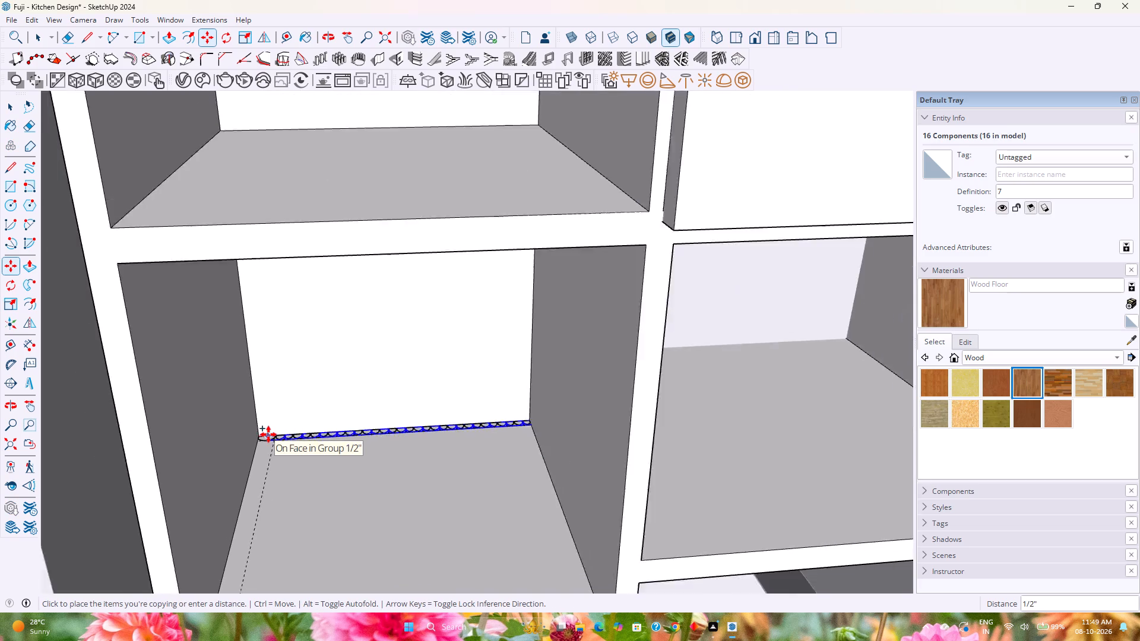
scroll(268, 434, "down", 13)
middle_click_drag(318, 436, 127, 456, "shift")
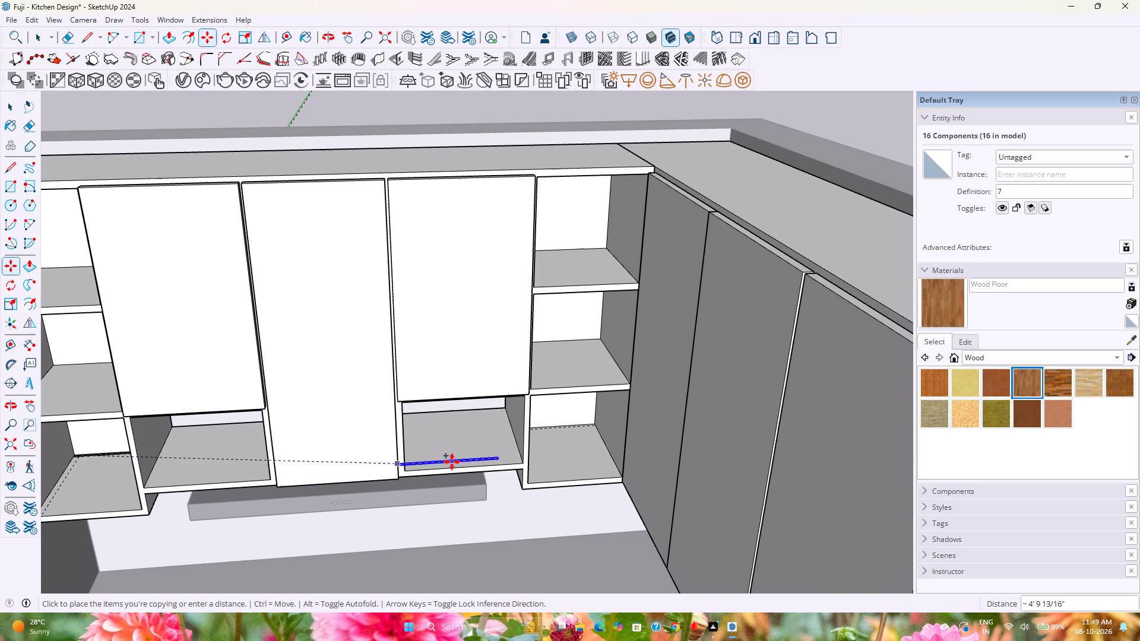
scroll(528, 447, "up", 14)
middle_click_drag(540, 424, 471, 433)
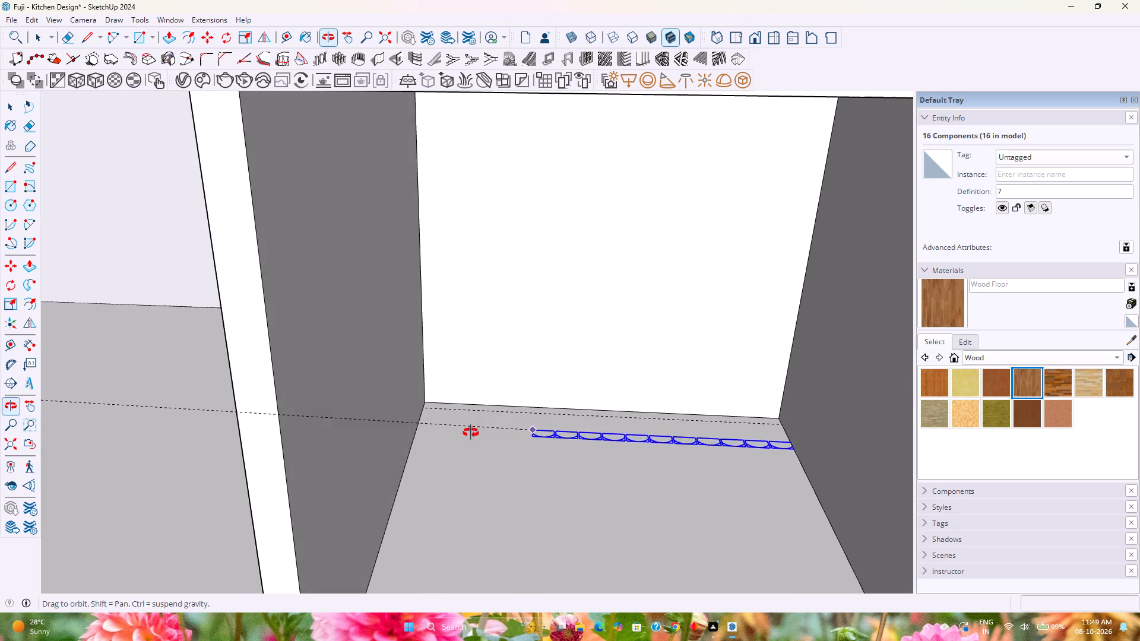
middle_click_drag(471, 433, 470, 433)
left_click(429, 405)
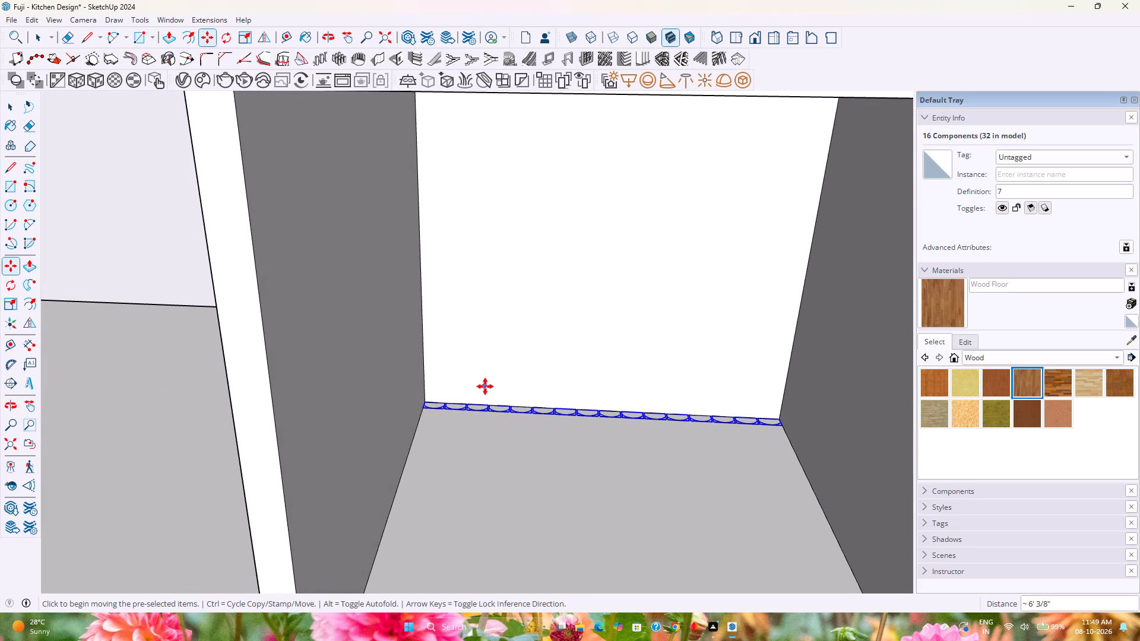
key("Escape")
key("Escape")
key("space")
Extrude the rounded strip component's profile about 3' 11" up to the ceiling of the top open compartment and exit the group.
scroll(450, 398, "up", 1)
double_click(432, 407)
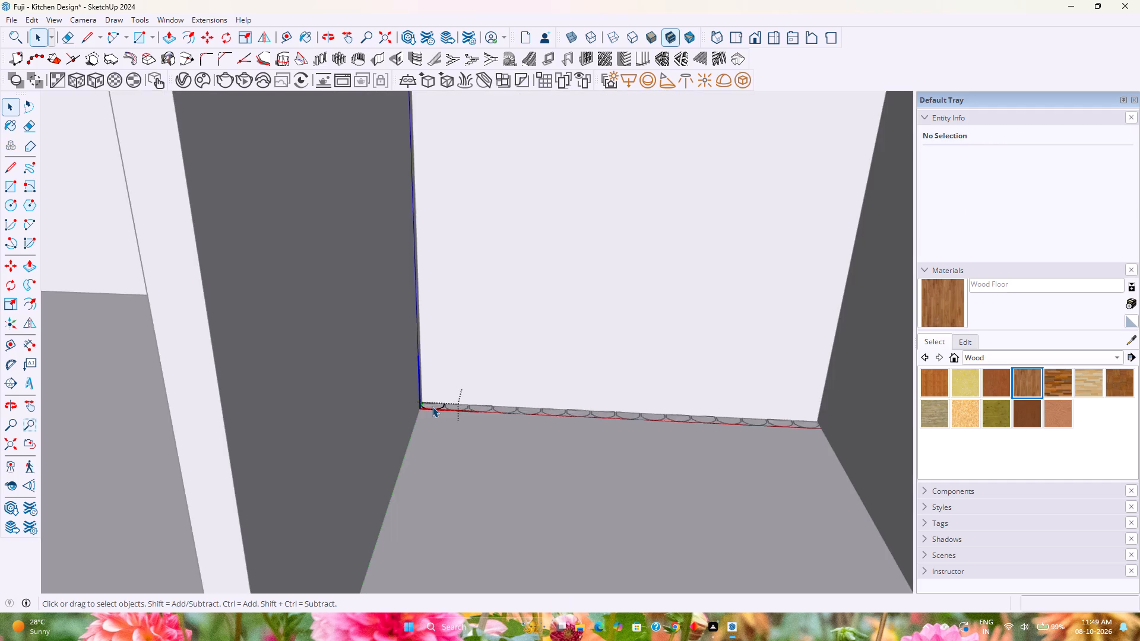
scroll(430, 407, "up", 4)
key("p")
left_click(430, 407)
scroll(435, 363, "down", 7)
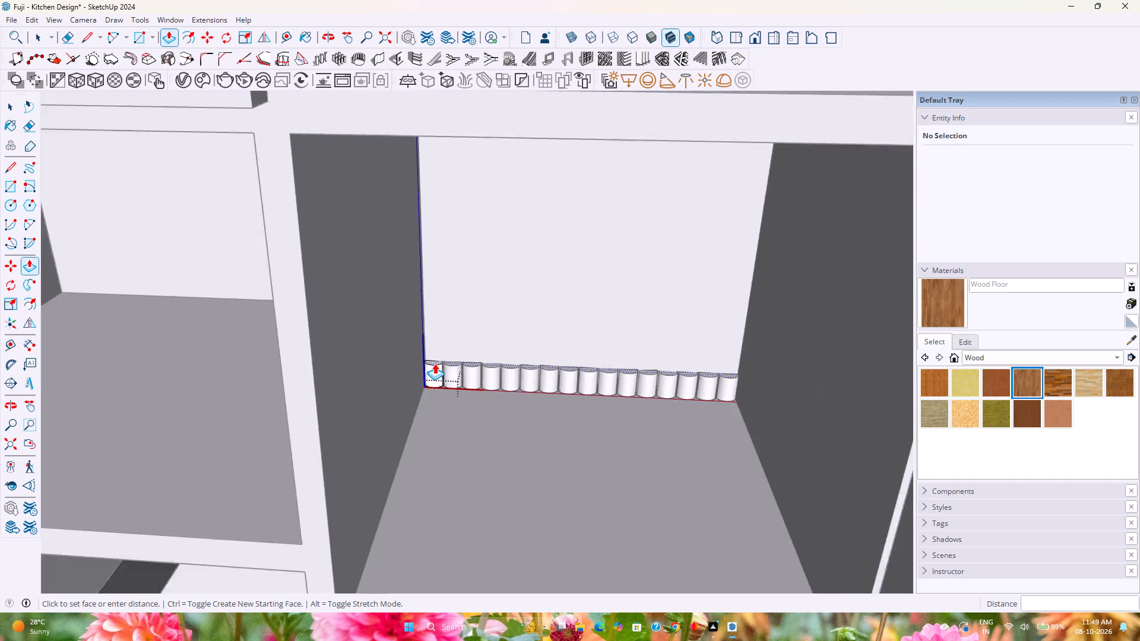
scroll(435, 363, "down", 14)
middle_click_drag(435, 363, 654, 554, "shift")
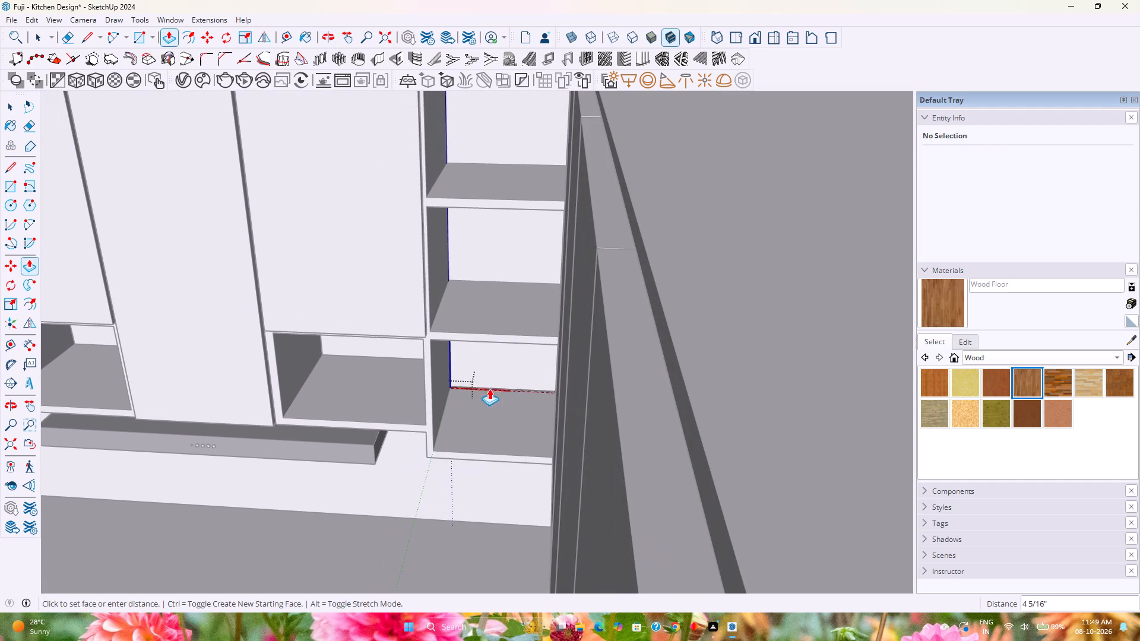
scroll(458, 290, "down", 1)
middle_click_drag(458, 288, 591, 449, "shift")
scroll(591, 449, "down", 1)
scroll(598, 357, "up", 1)
middle_click_drag(598, 357, 596, 342)
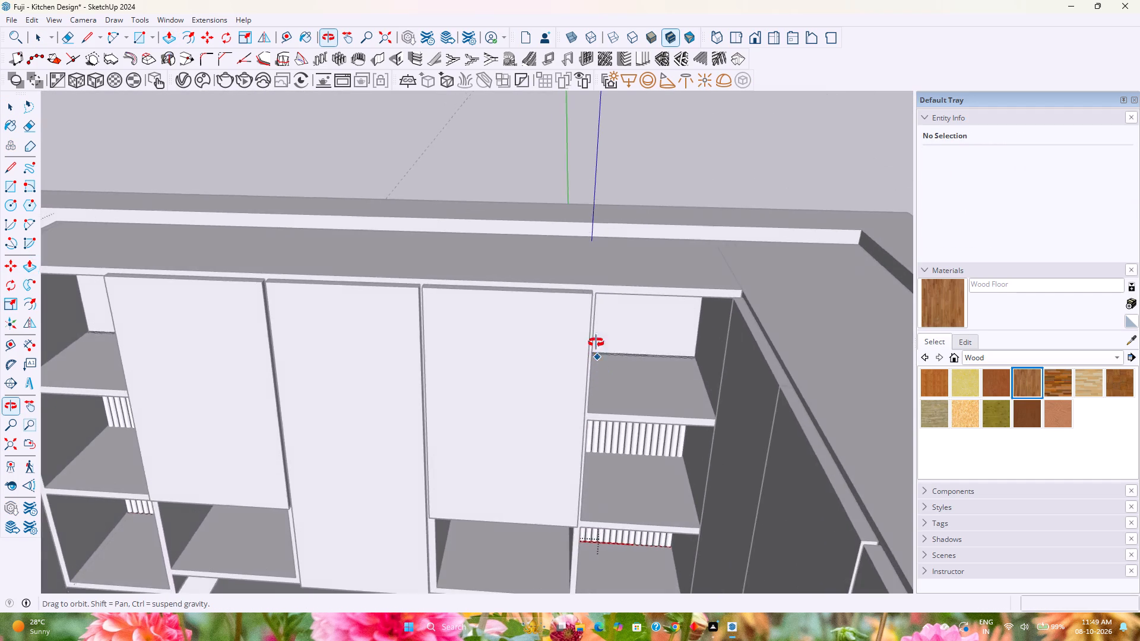
middle_click_drag(596, 342, 588, 252)
scroll(596, 240, "up", 9)
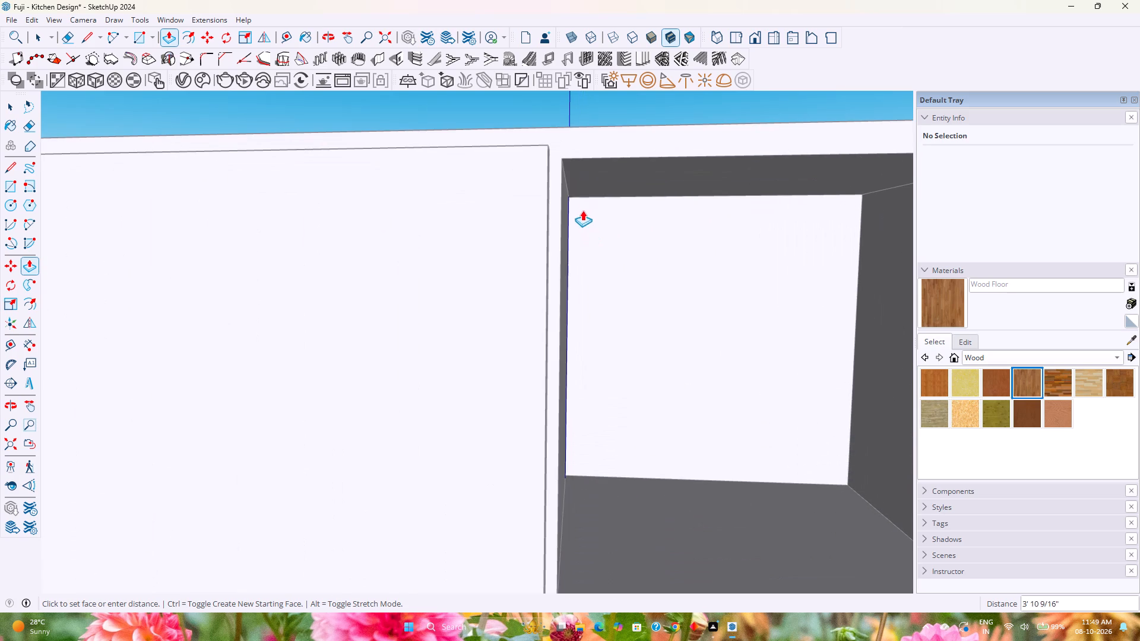
left_click(569, 191)
scroll(558, 262, "down", 8)
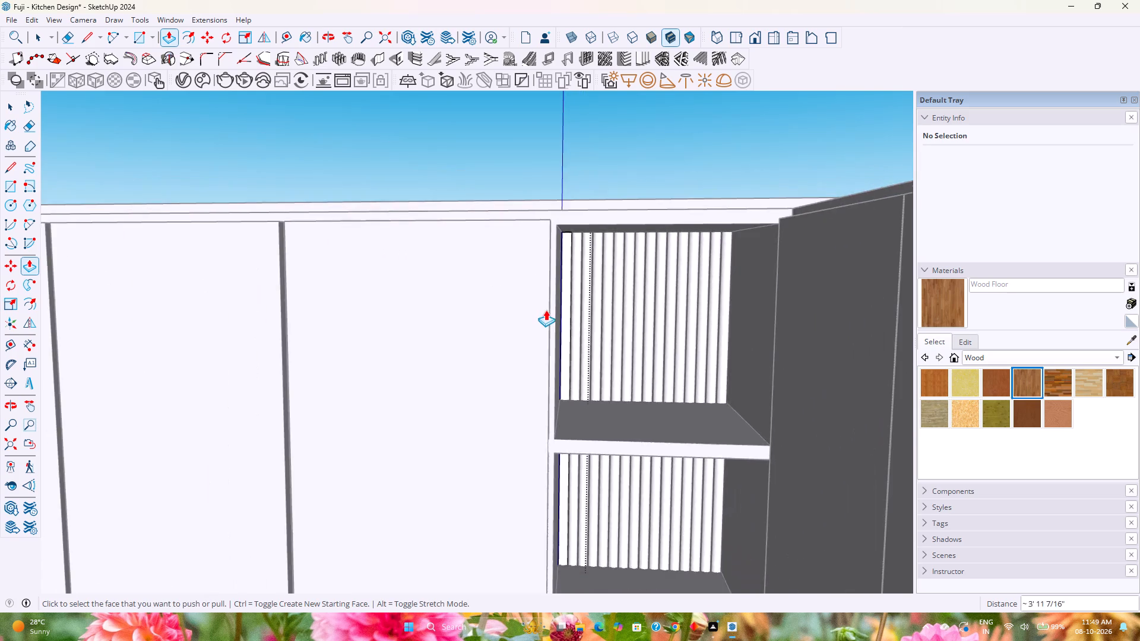
scroll(546, 310, "down", 4)
key("space")
scroll(520, 338, "down", 4)
middle_click_drag(520, 338, 570, 332)
scroll(571, 332, "down", 6)
key("Escape")
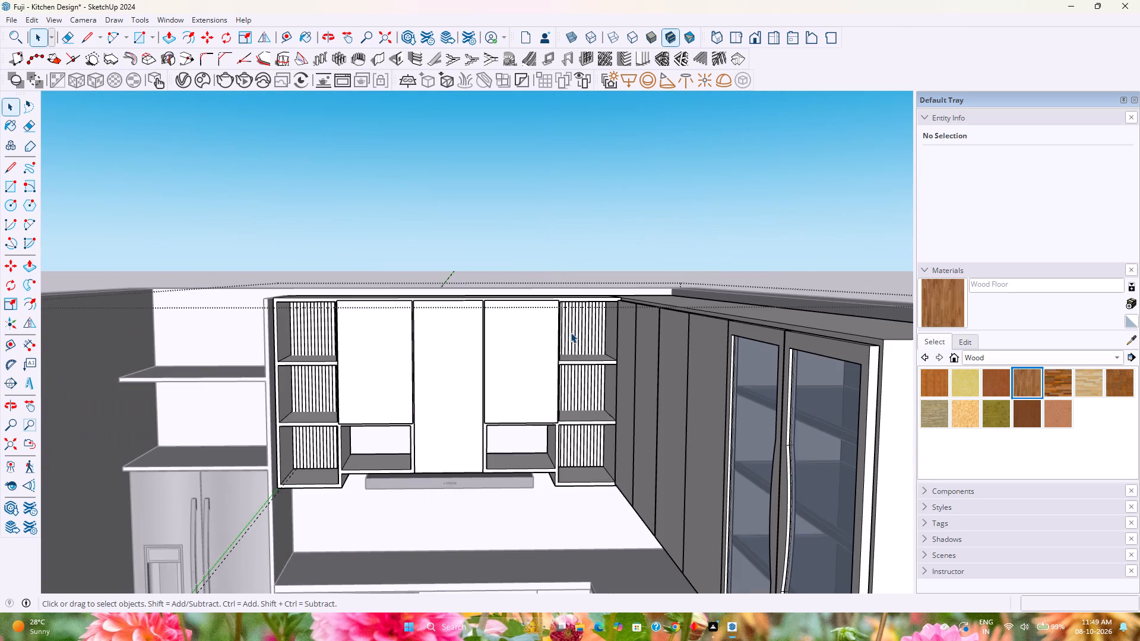
key("space")
key("Escape")
scroll(563, 340, "down", 9)
left_click(831, 485)
Delete all guides from the model and save the file.
middle_click_drag(616, 472, 601, 446)
scroll(480, 427, "up", 7)
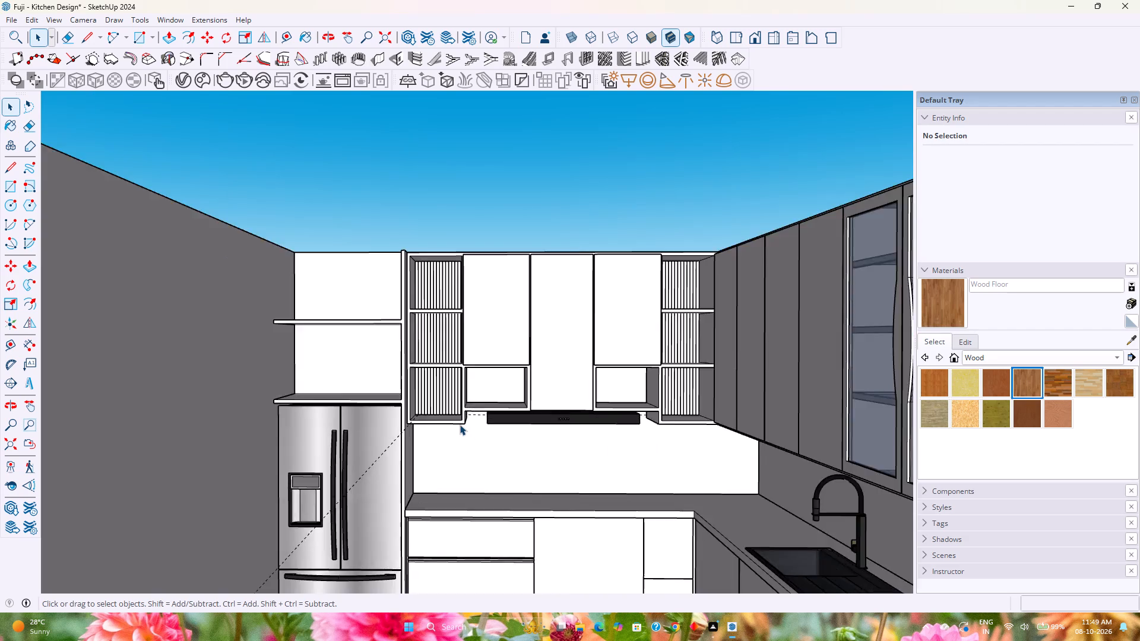
scroll(460, 424, "up", 3)
middle_click_drag(460, 427, 451, 512)
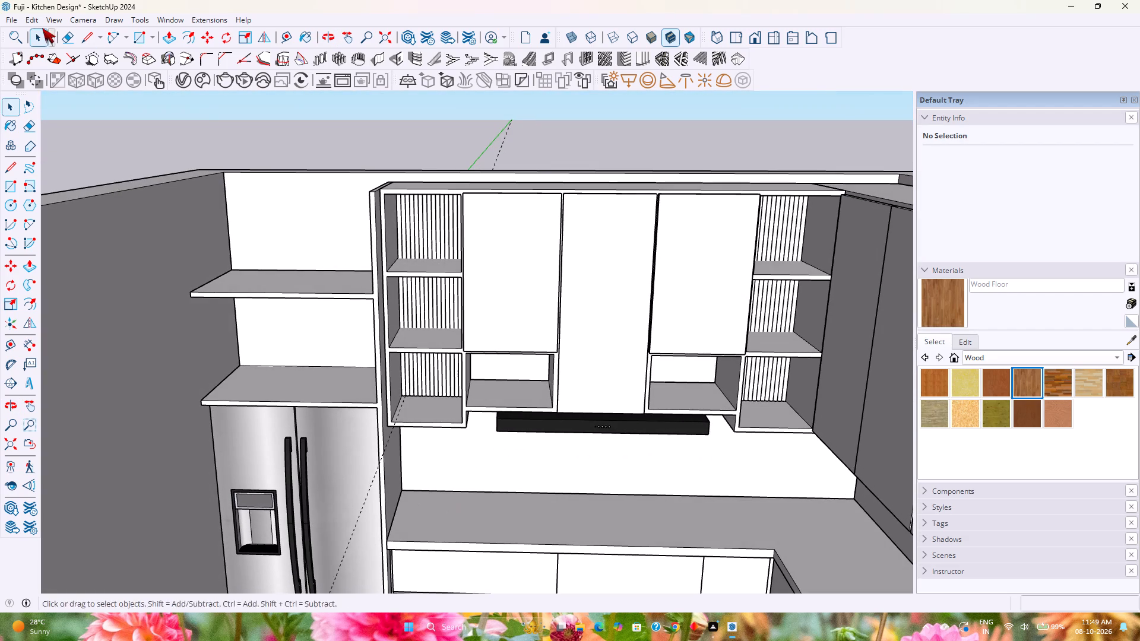
left_click(2, 21)
left_click(7, 18)
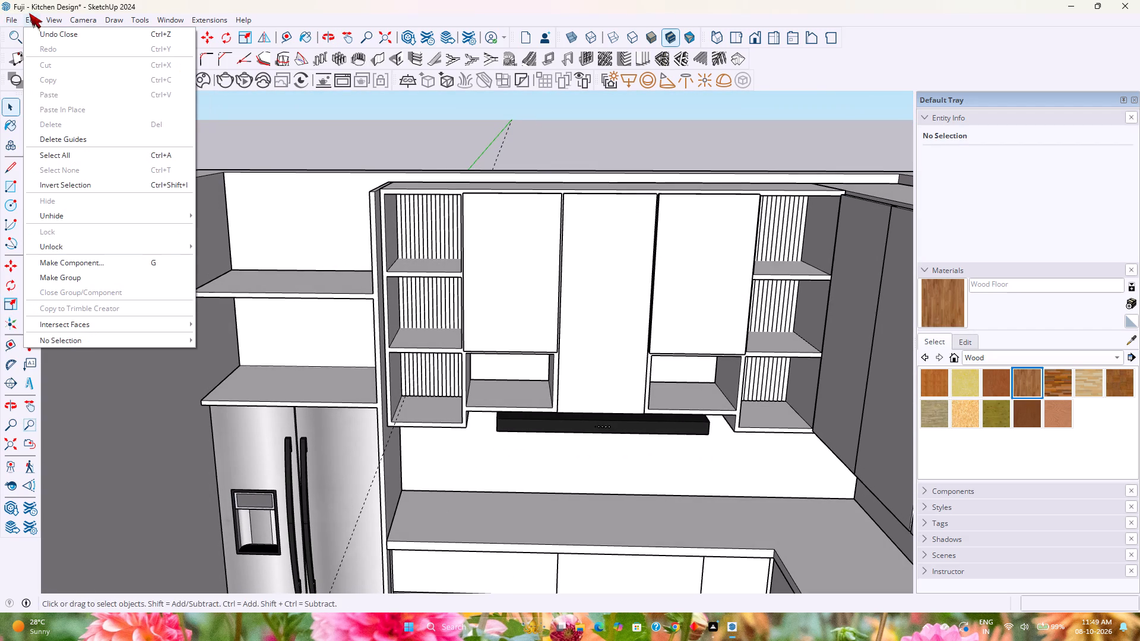
left_click(65, 137)
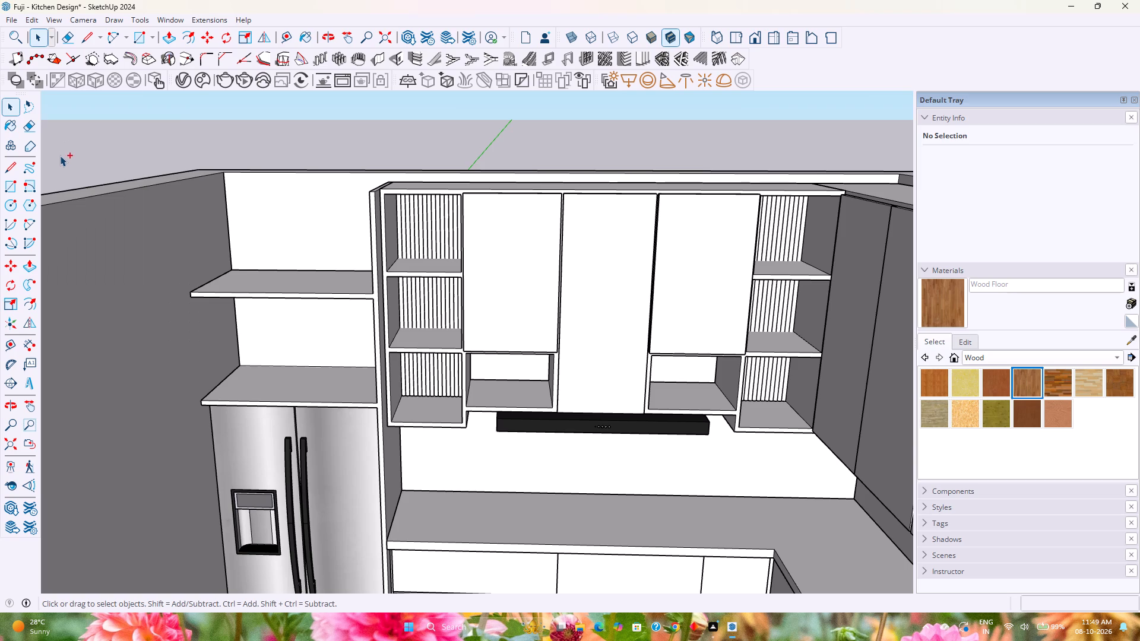
key("ctrl+s")
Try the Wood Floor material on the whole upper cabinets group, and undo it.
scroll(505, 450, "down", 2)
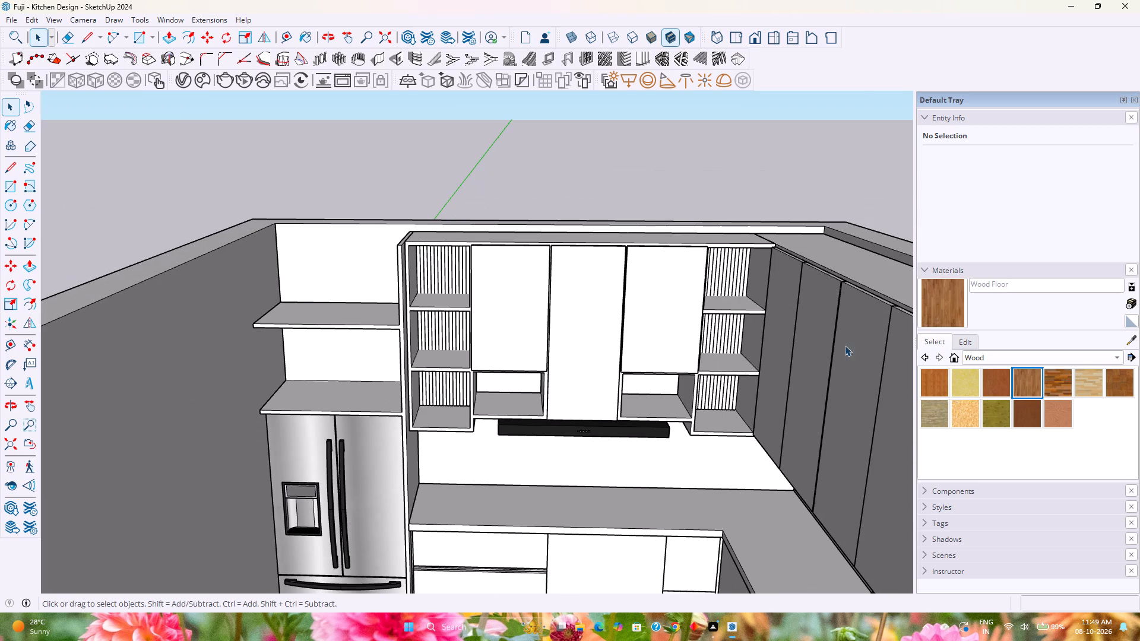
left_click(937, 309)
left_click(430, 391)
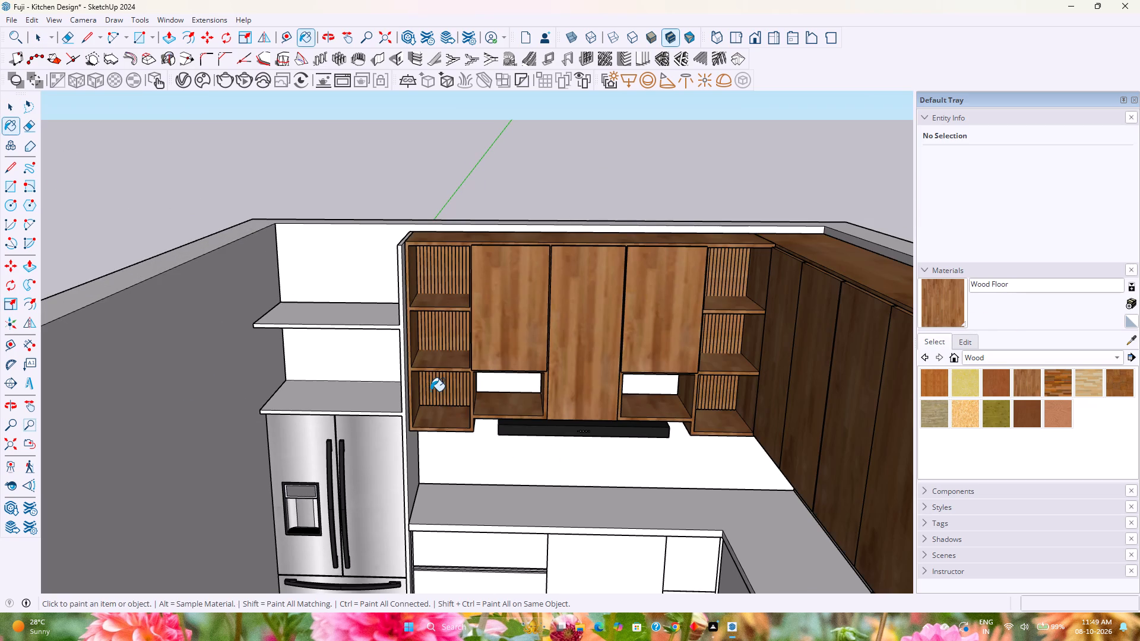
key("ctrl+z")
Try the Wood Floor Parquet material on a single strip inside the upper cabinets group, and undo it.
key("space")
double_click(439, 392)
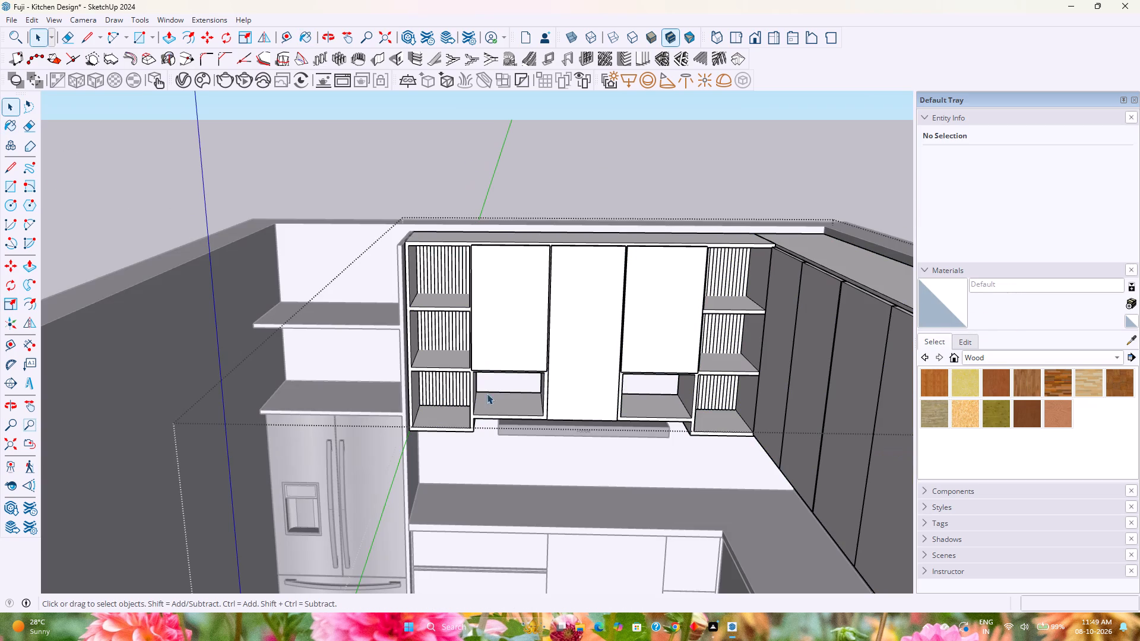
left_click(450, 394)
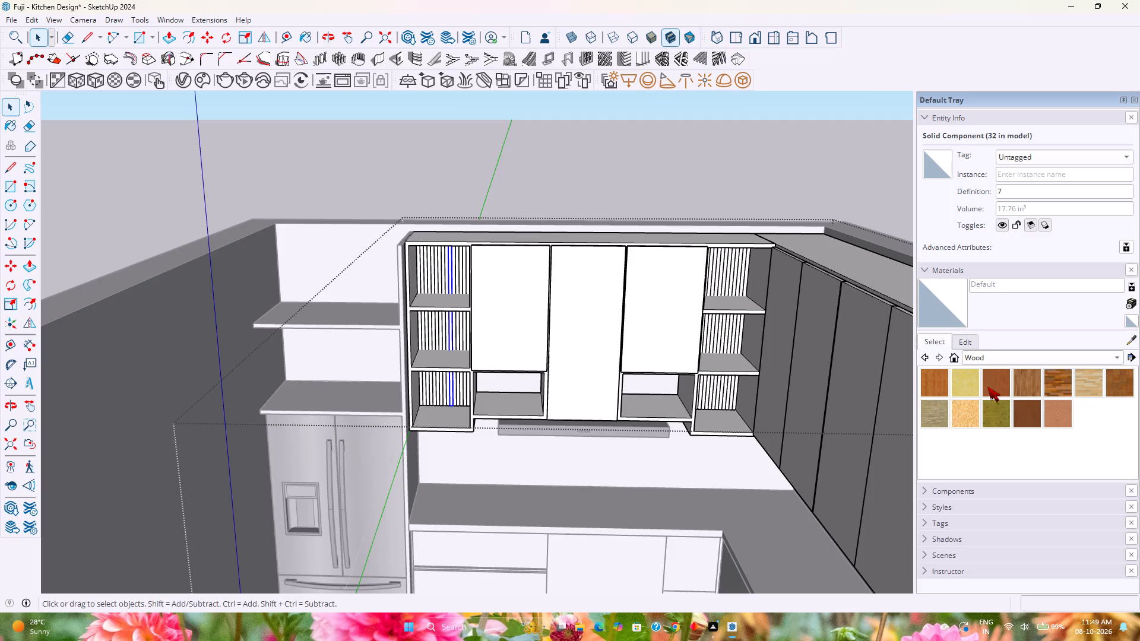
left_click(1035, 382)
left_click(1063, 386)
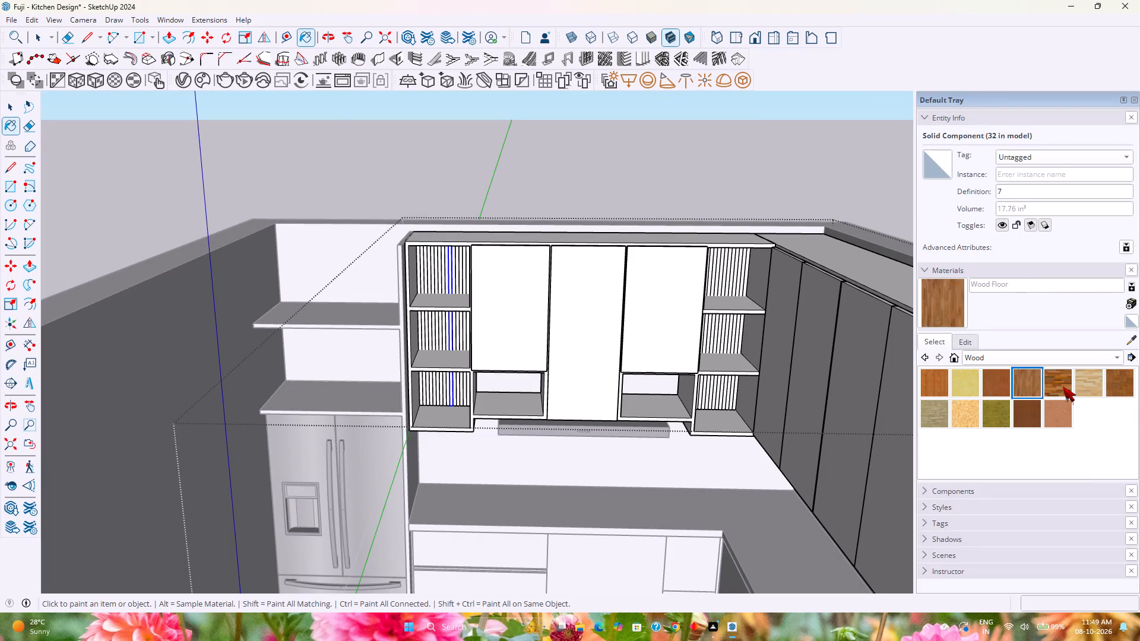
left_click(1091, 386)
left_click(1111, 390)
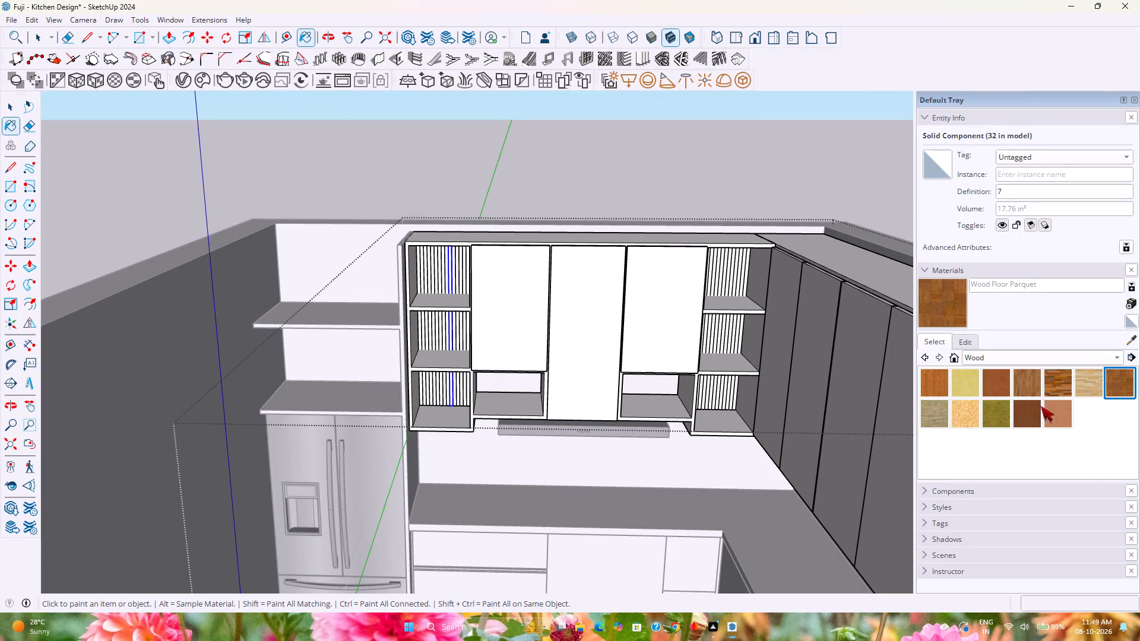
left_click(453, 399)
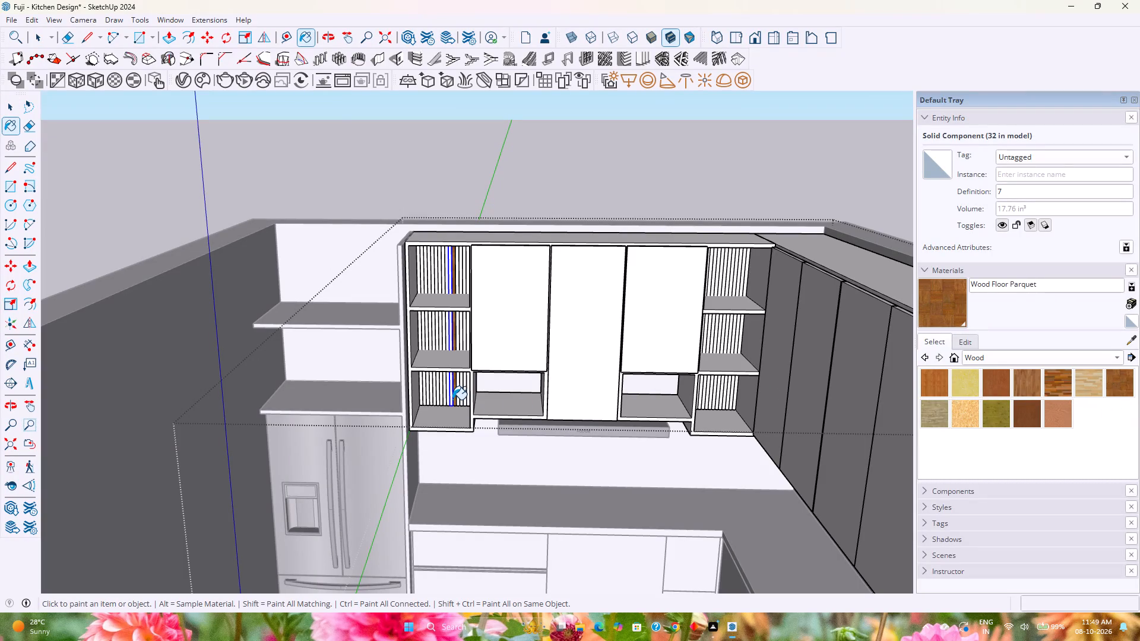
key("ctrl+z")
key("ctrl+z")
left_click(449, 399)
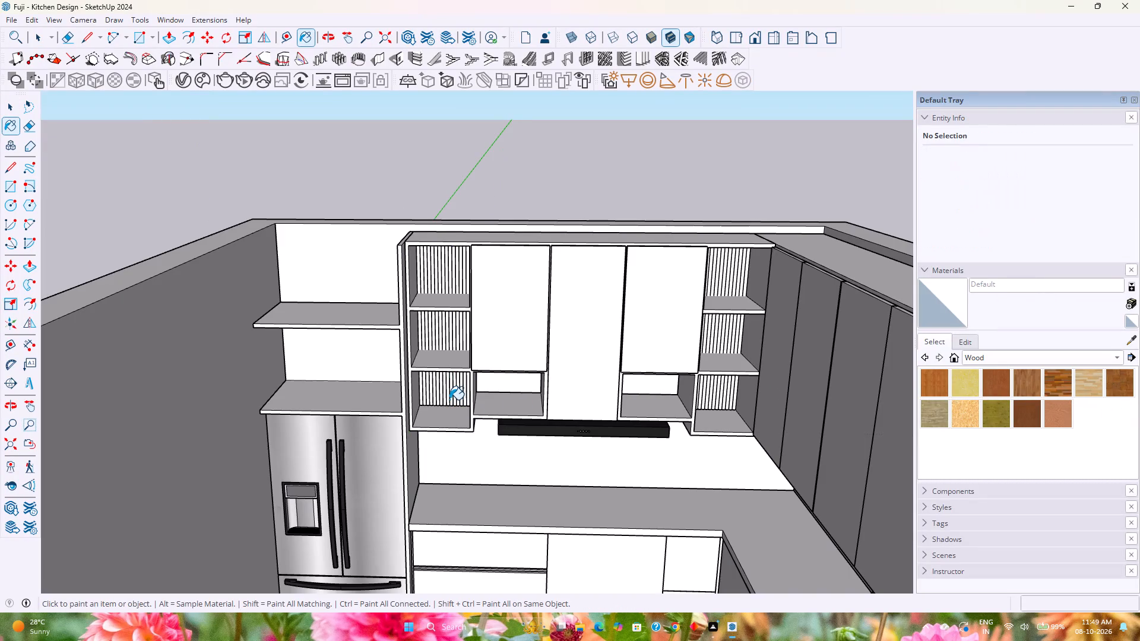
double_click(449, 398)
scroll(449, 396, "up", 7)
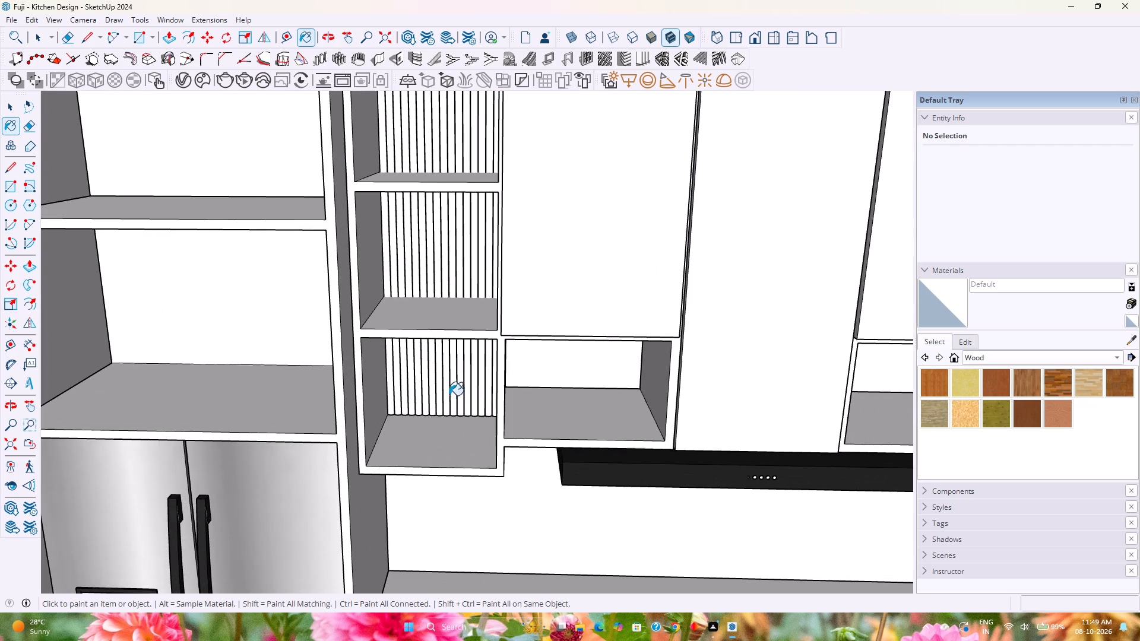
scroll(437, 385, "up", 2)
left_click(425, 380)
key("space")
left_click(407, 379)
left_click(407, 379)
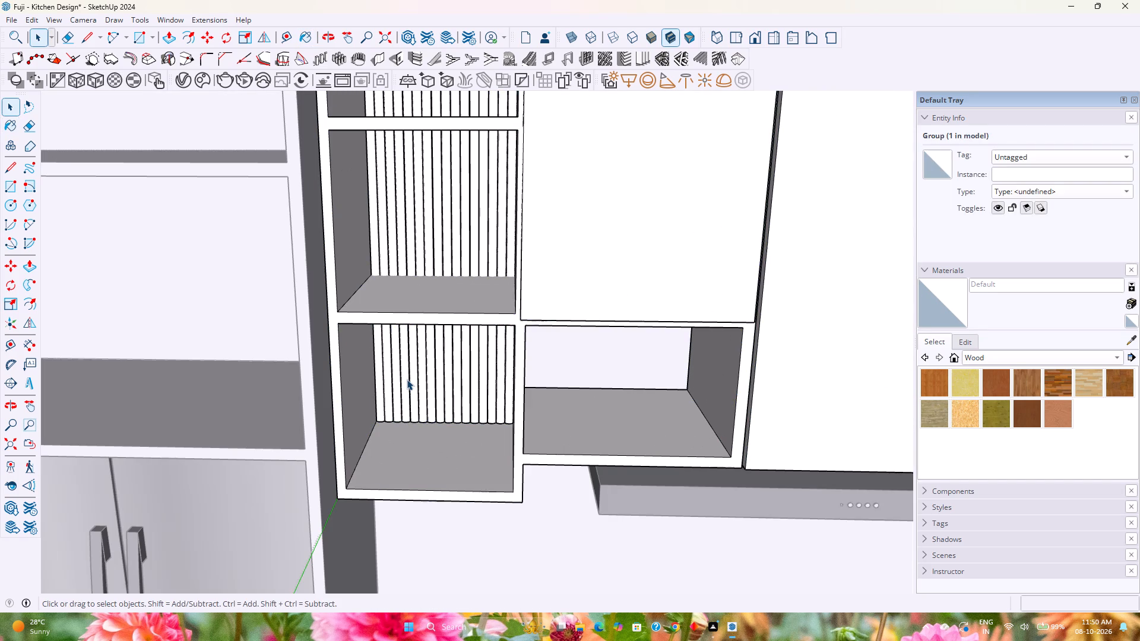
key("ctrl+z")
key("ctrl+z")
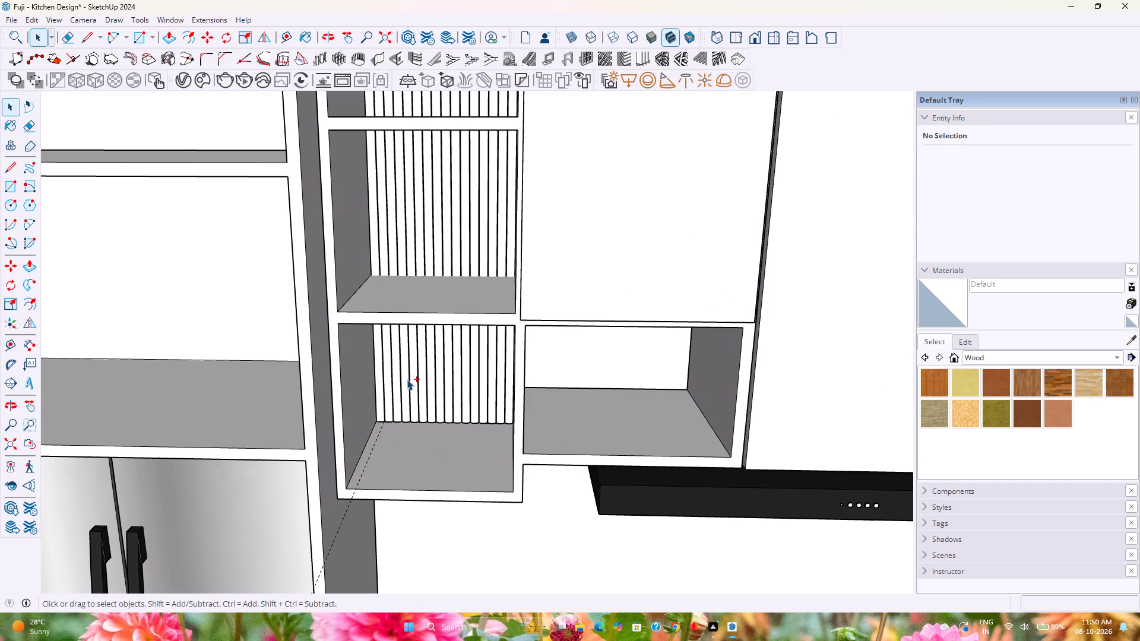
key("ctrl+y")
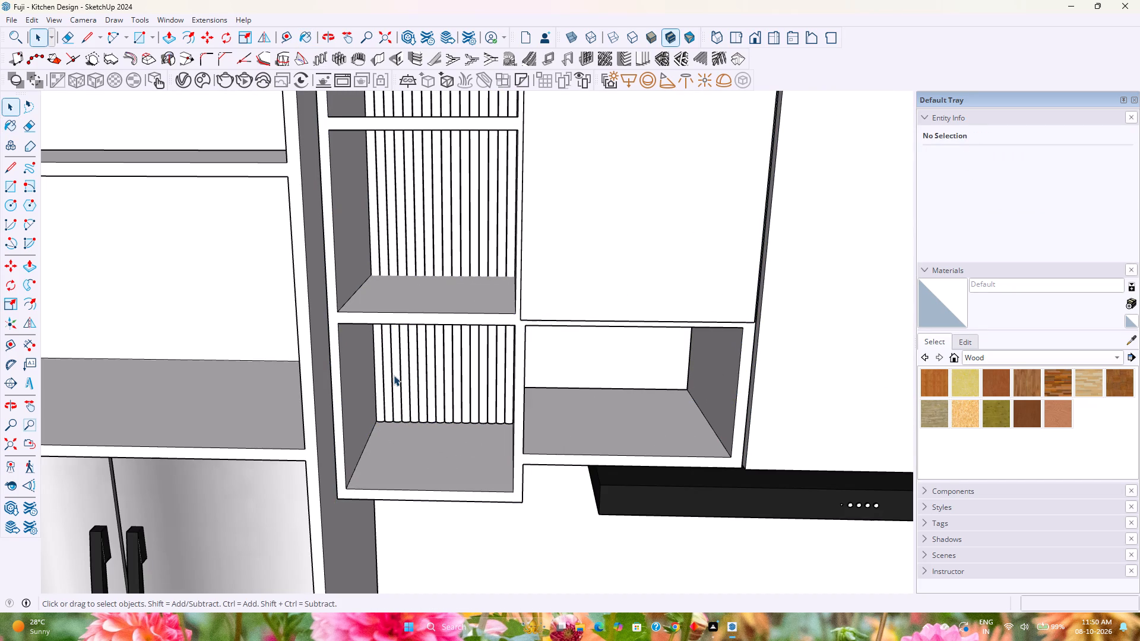
Open the upper cabinets group and paint the first four strips at the fridge end with Wood Floor Parquet.
left_click(394, 375)
left_click(392, 374)
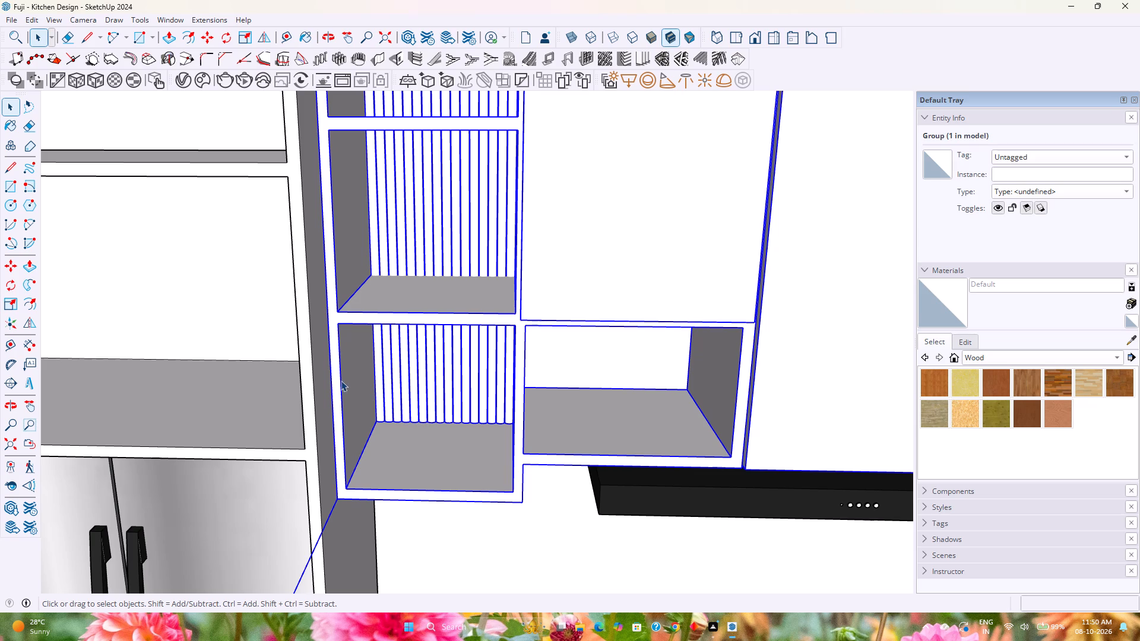
double_click(337, 380)
scroll(389, 373, "up", 1)
left_click(389, 373)
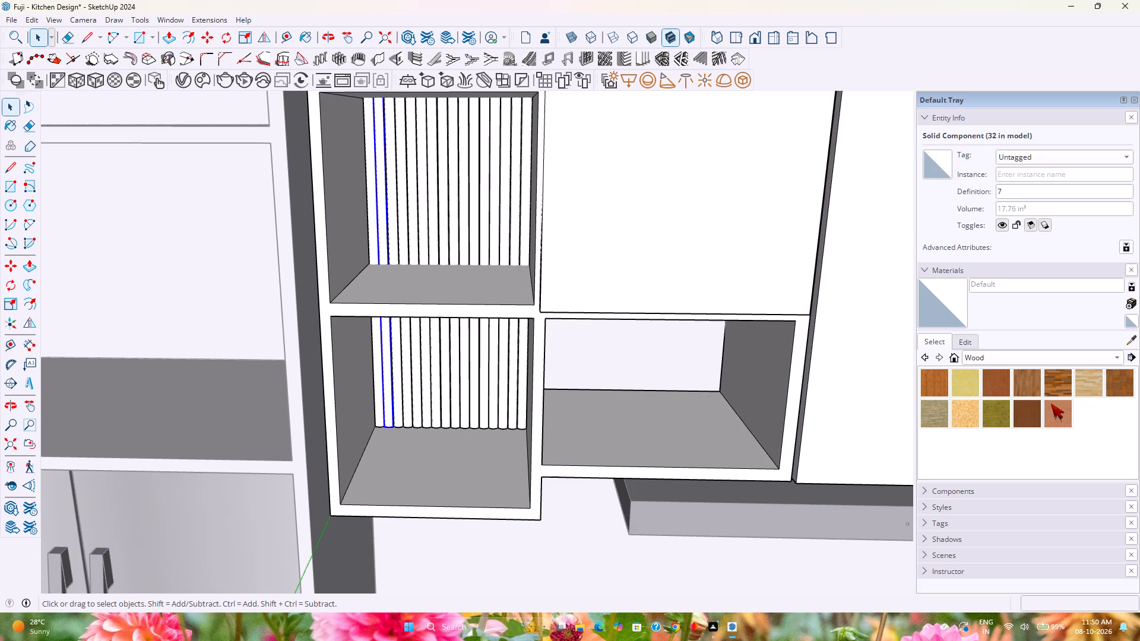
scroll(438, 406, "up", 2)
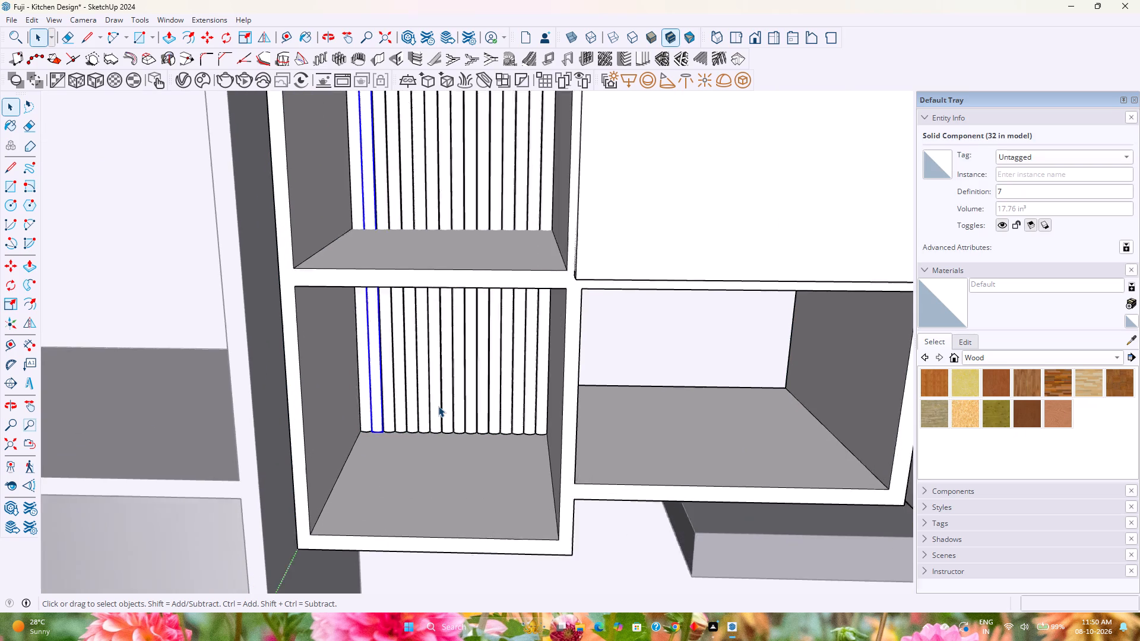
scroll(438, 406, "up", 3)
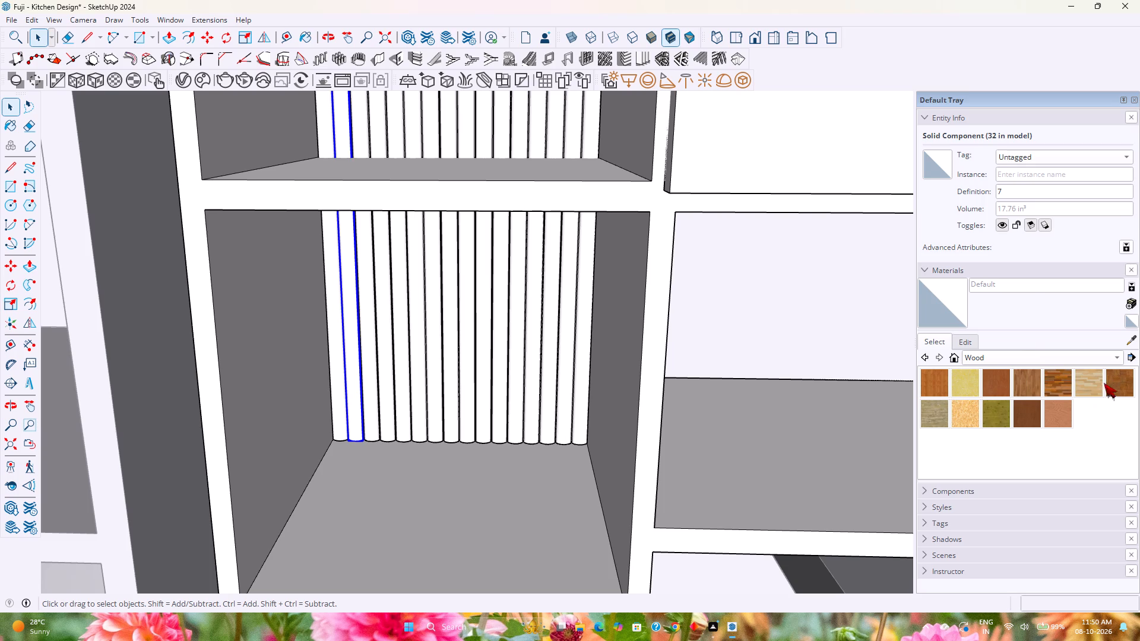
left_click(1111, 384)
left_click(351, 365)
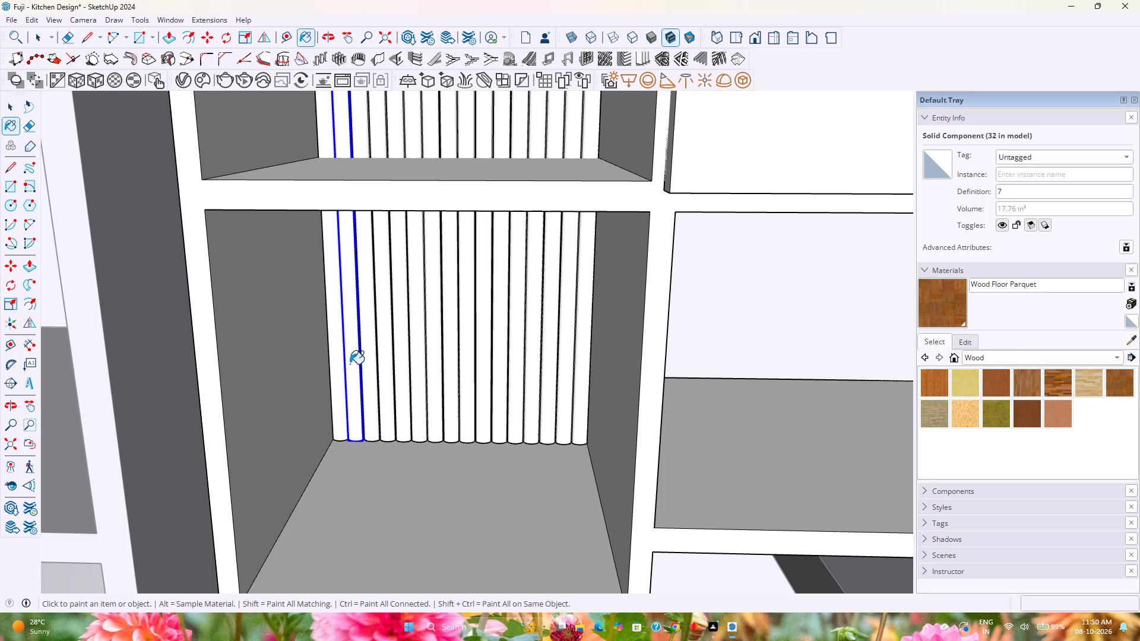
left_click(337, 351)
left_click(370, 345)
left_click(378, 345)
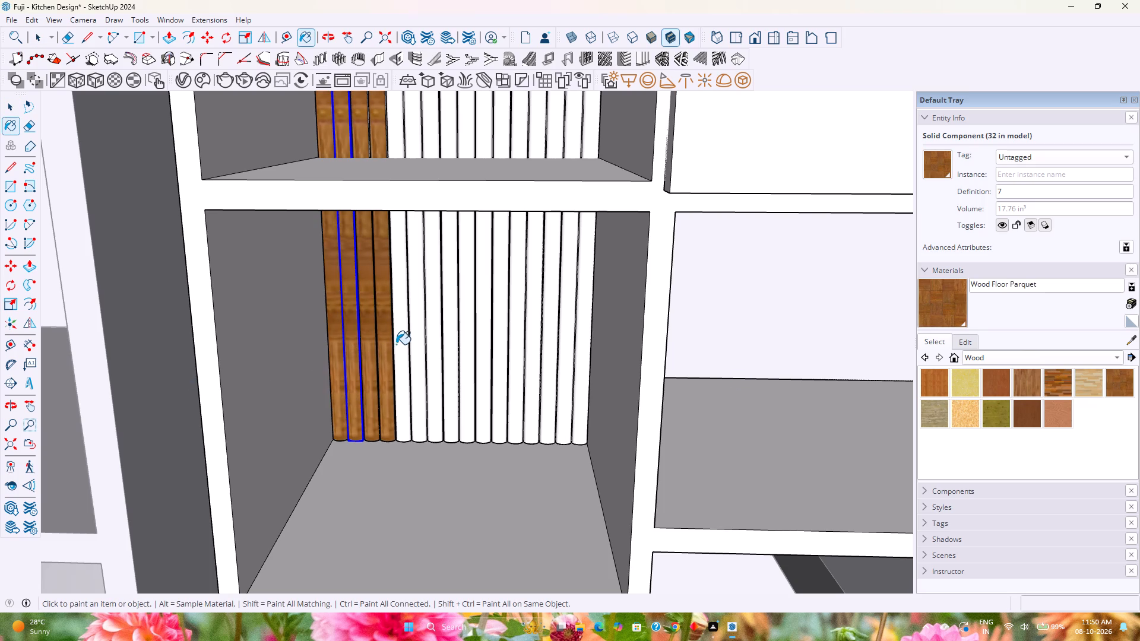
Paint the remaining twelve strips of the fridge-end row with Wood Floor Parquet.
left_click(400, 342)
left_click(411, 341)
left_click(432, 336)
left_click(451, 332)
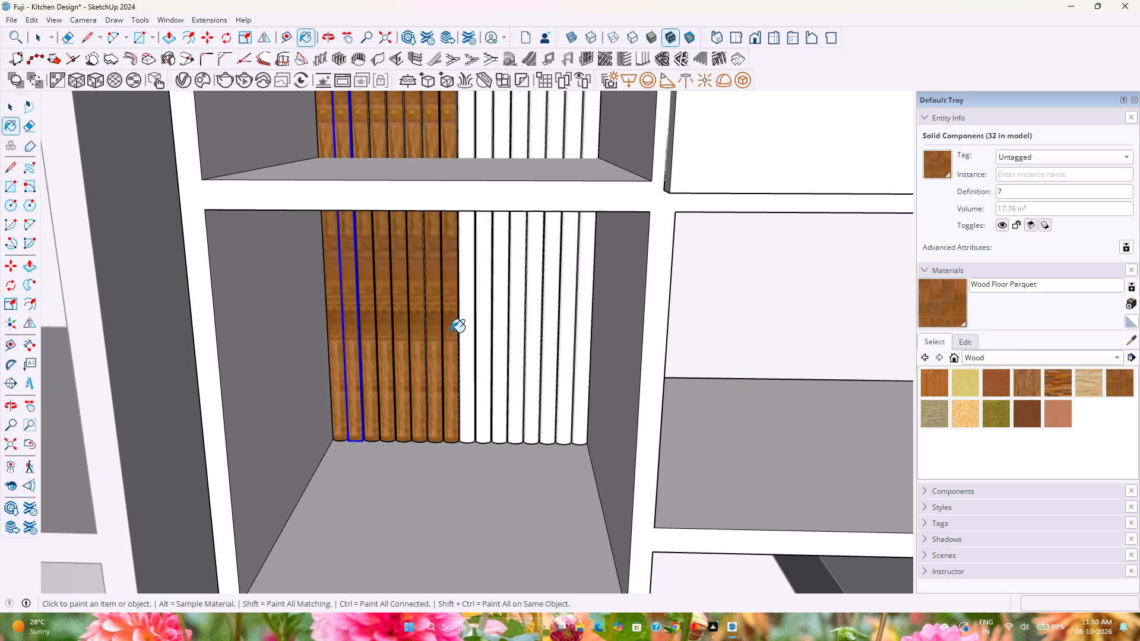
left_click(468, 334)
left_click(483, 333)
left_click(504, 326)
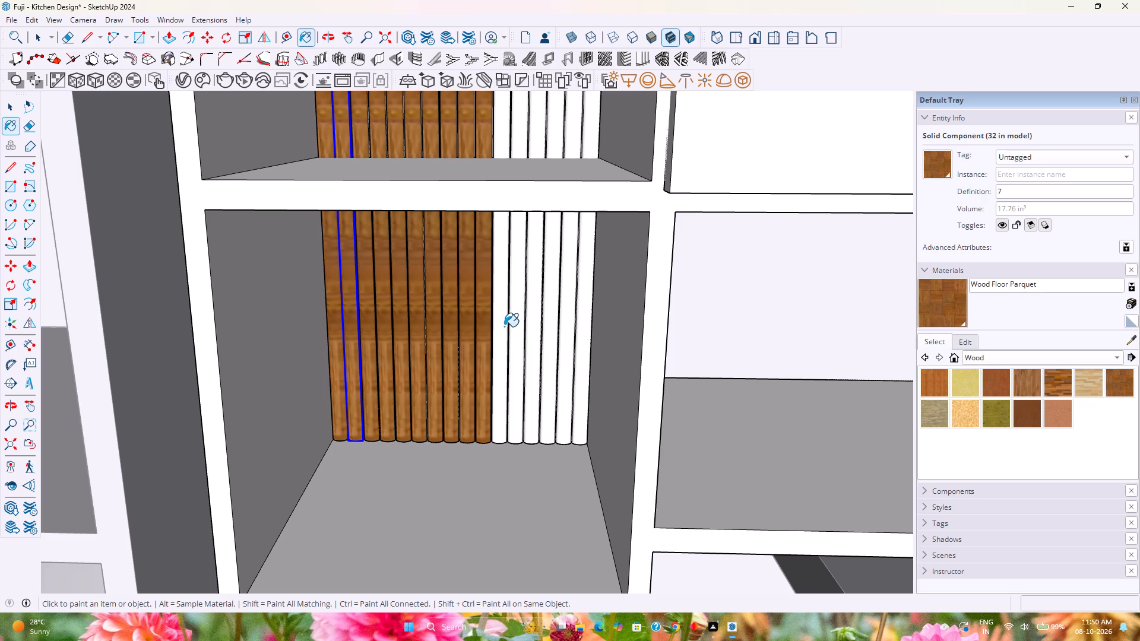
left_click(502, 326)
left_click(512, 328)
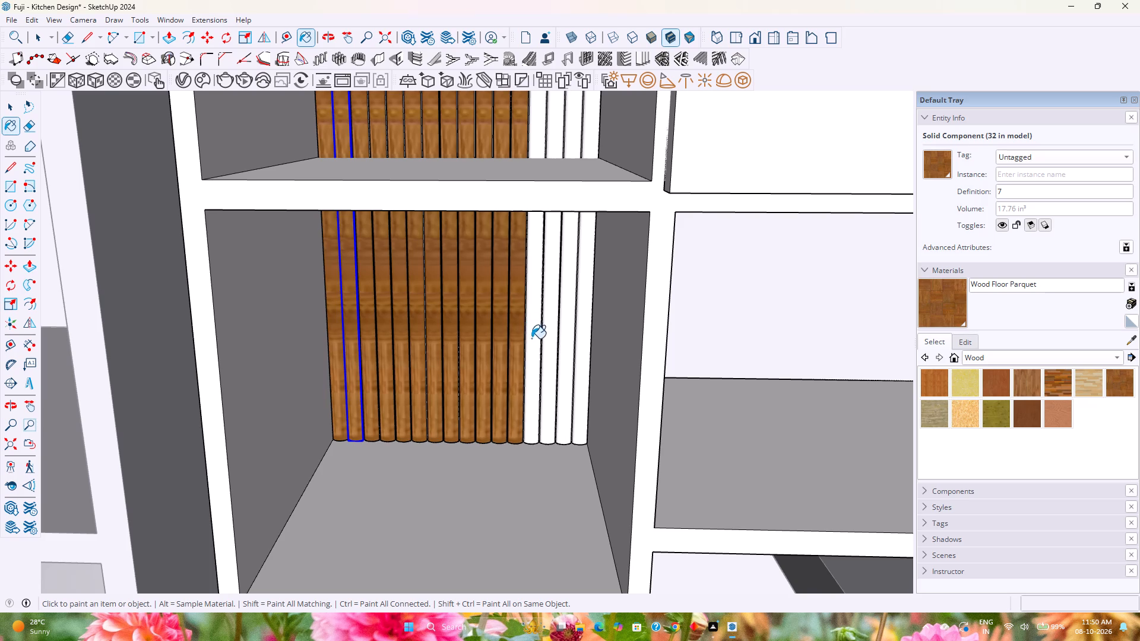
left_click(537, 345)
left_click(546, 360)
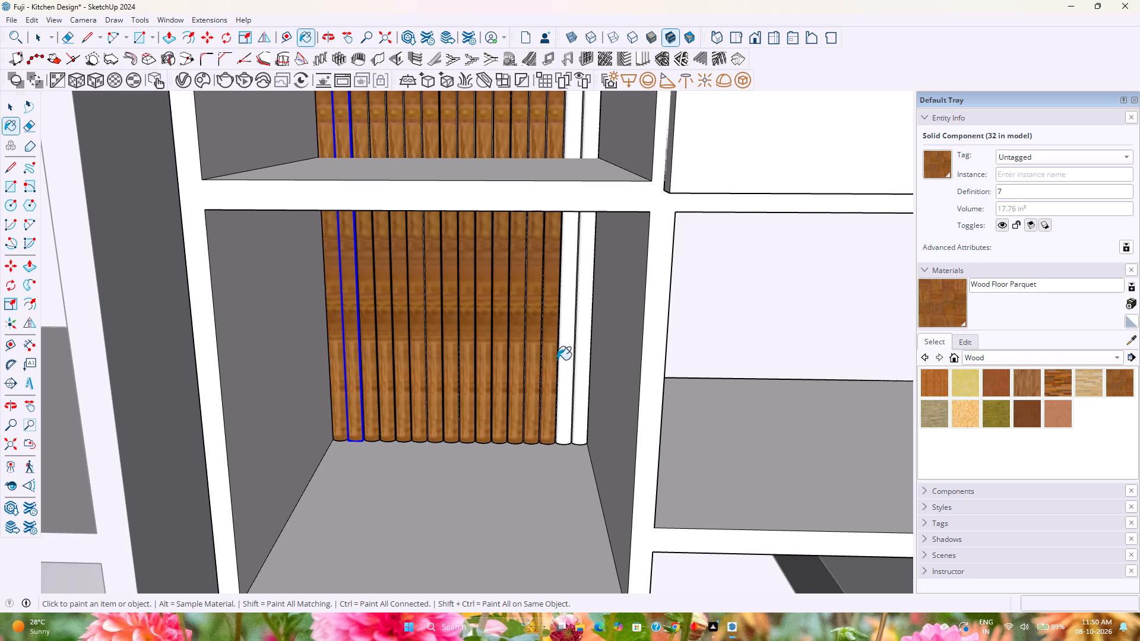
left_click(562, 359)
left_click(582, 390)
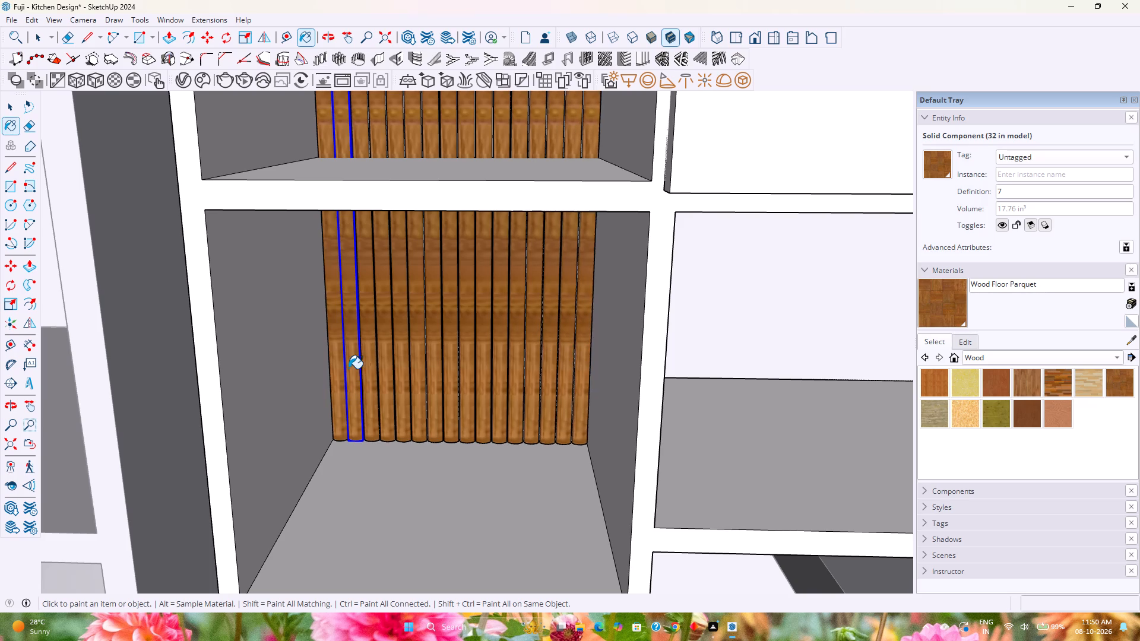
Paint the first seven strips of the row at the end away from the fridge with Wood Floor Parquet.
scroll(349, 369, "down", 19)
scroll(584, 391, "up", 16)
left_click(429, 360)
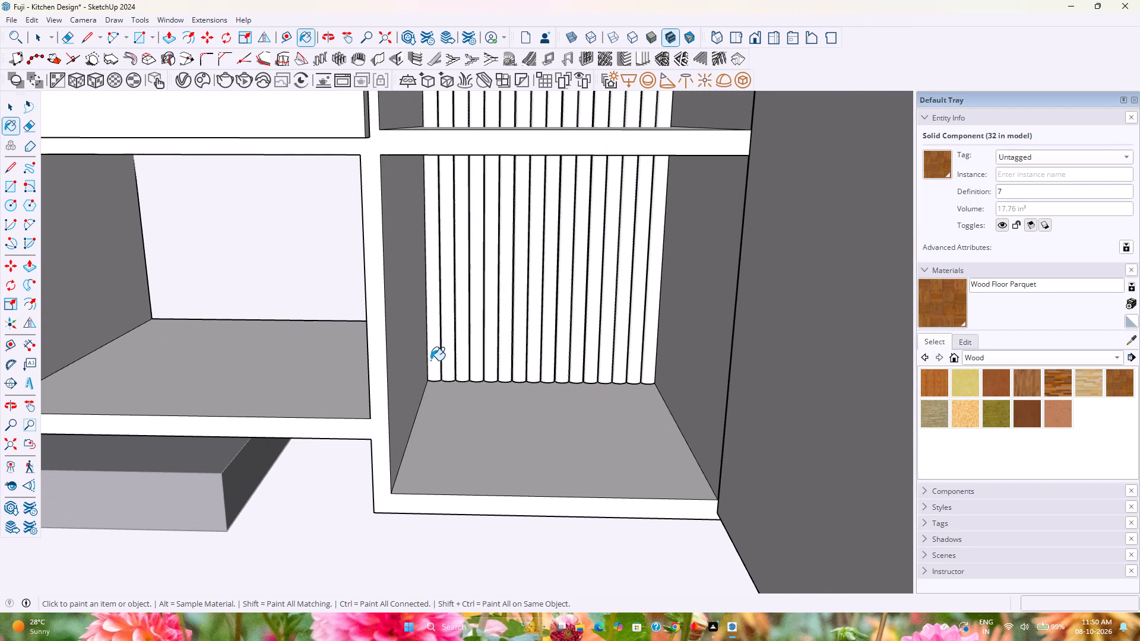
left_click(448, 358)
left_click(467, 352)
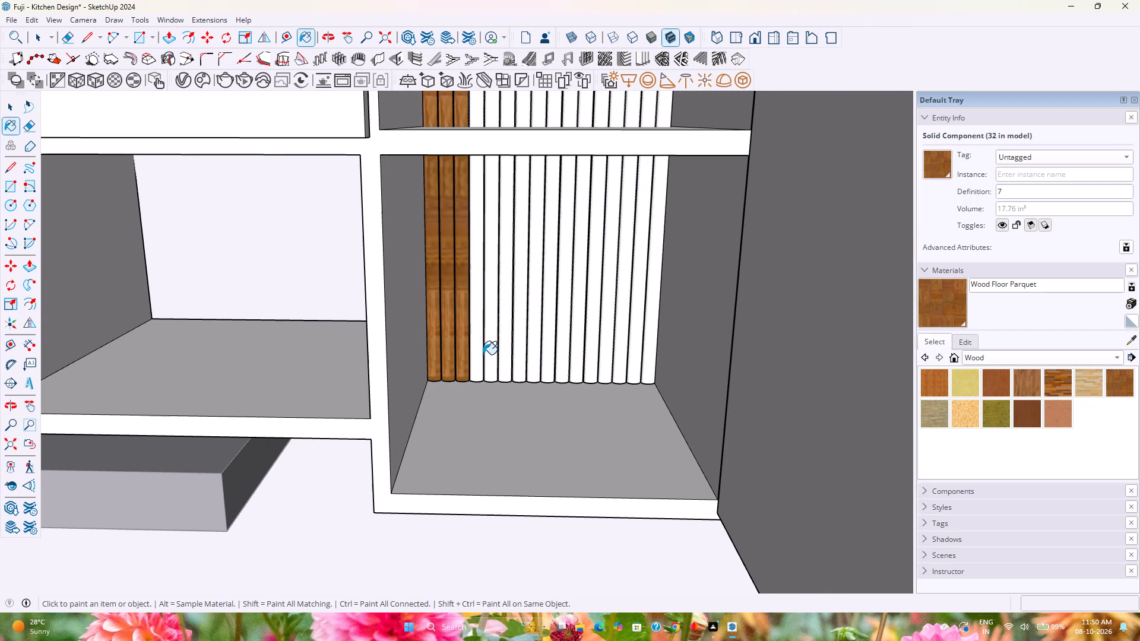
left_click(483, 354)
left_click(489, 357)
left_click(500, 353)
left_click(520, 350)
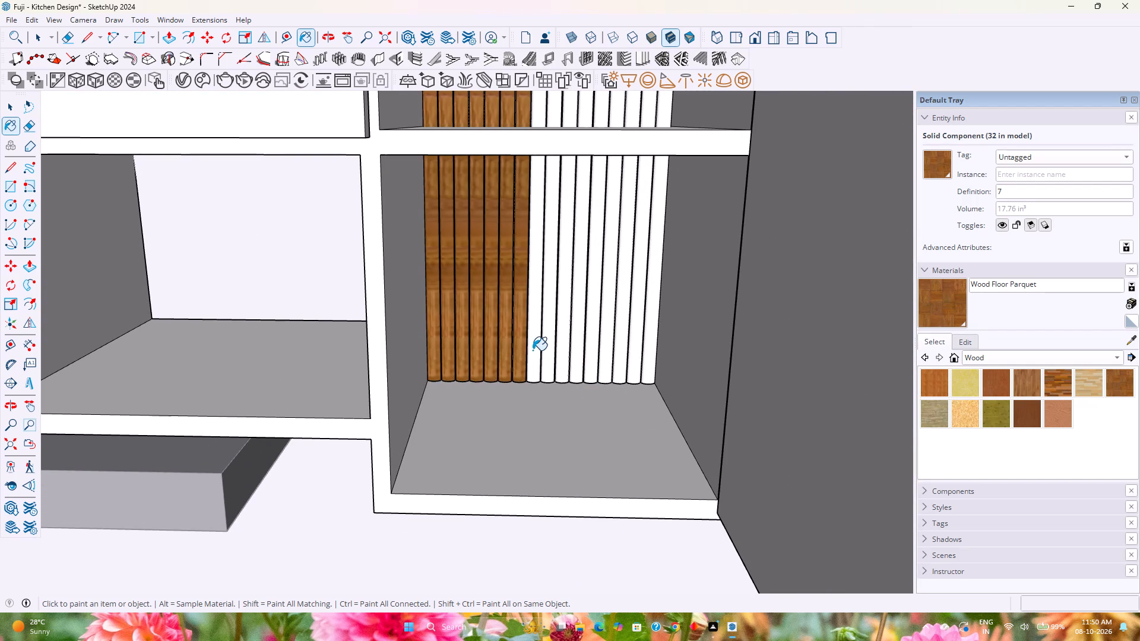
Paint the remaining nine strips of that row with Wood Floor Parquet.
left_click(533, 350)
left_click(547, 354)
left_click(562, 350)
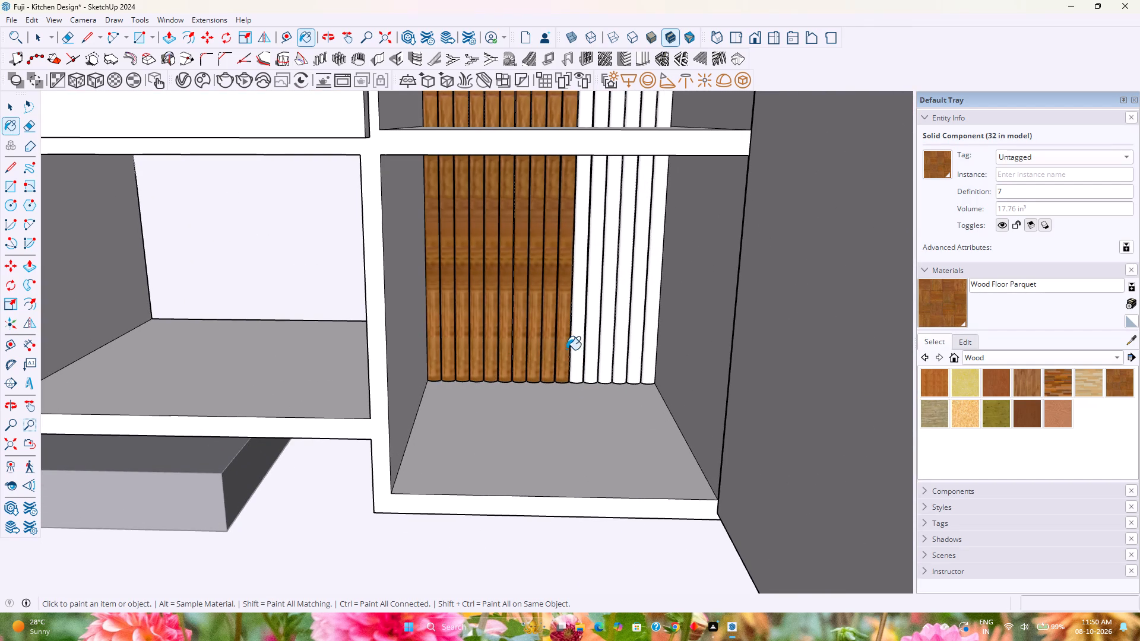
left_click(576, 350)
left_click(591, 353)
left_click(608, 353)
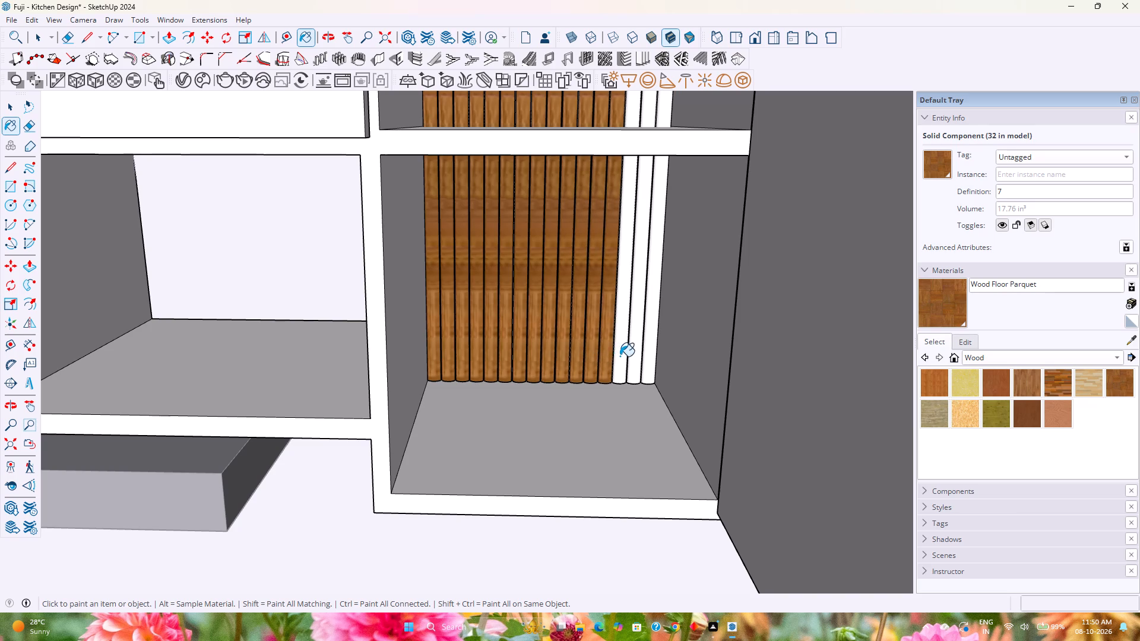
left_click(620, 356)
left_click(641, 361)
left_click(639, 367)
left_click(599, 441)
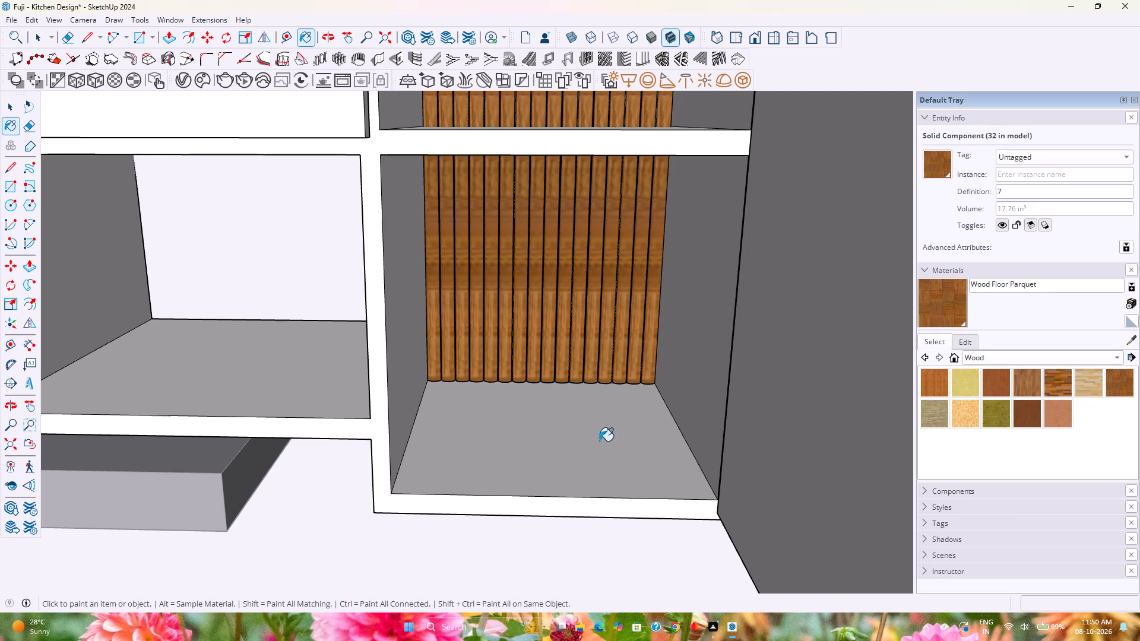
key("ctrl+z")
key("space")
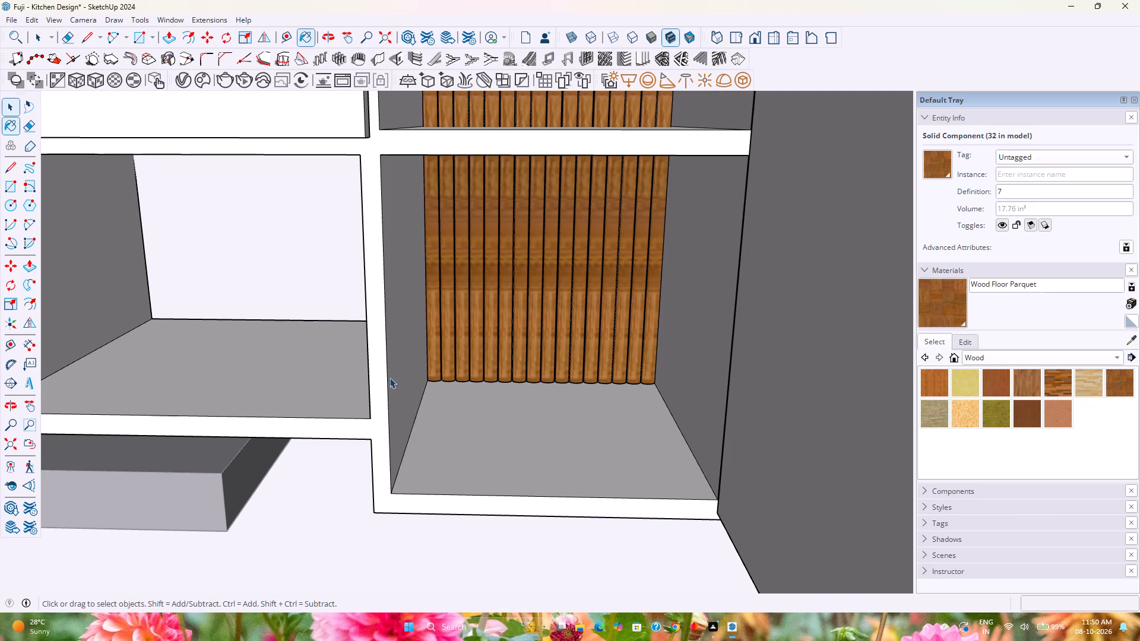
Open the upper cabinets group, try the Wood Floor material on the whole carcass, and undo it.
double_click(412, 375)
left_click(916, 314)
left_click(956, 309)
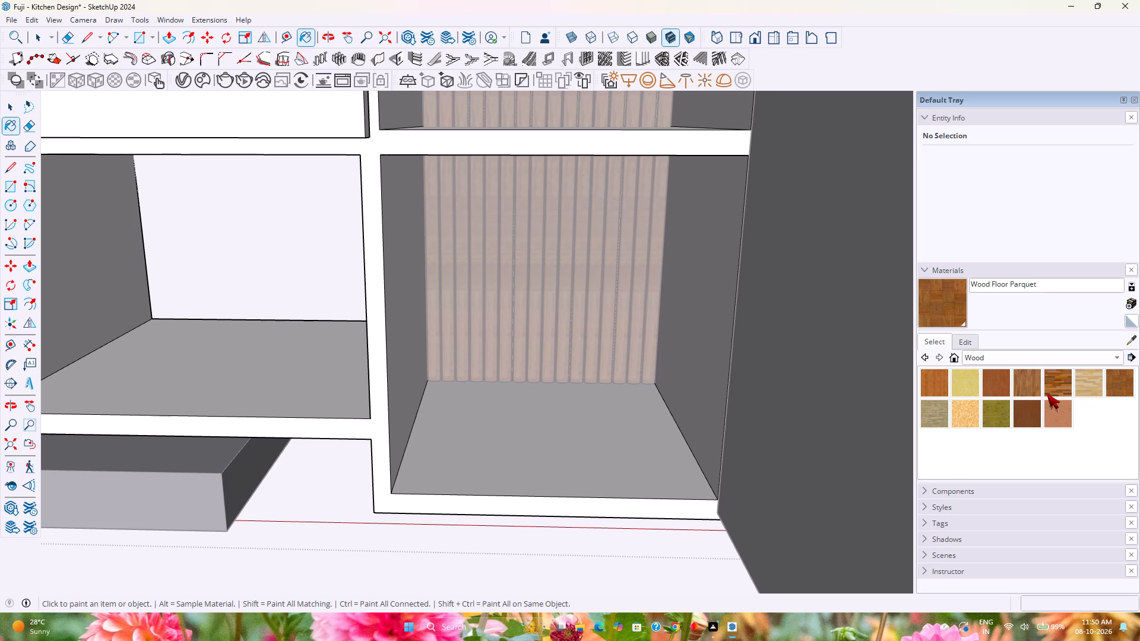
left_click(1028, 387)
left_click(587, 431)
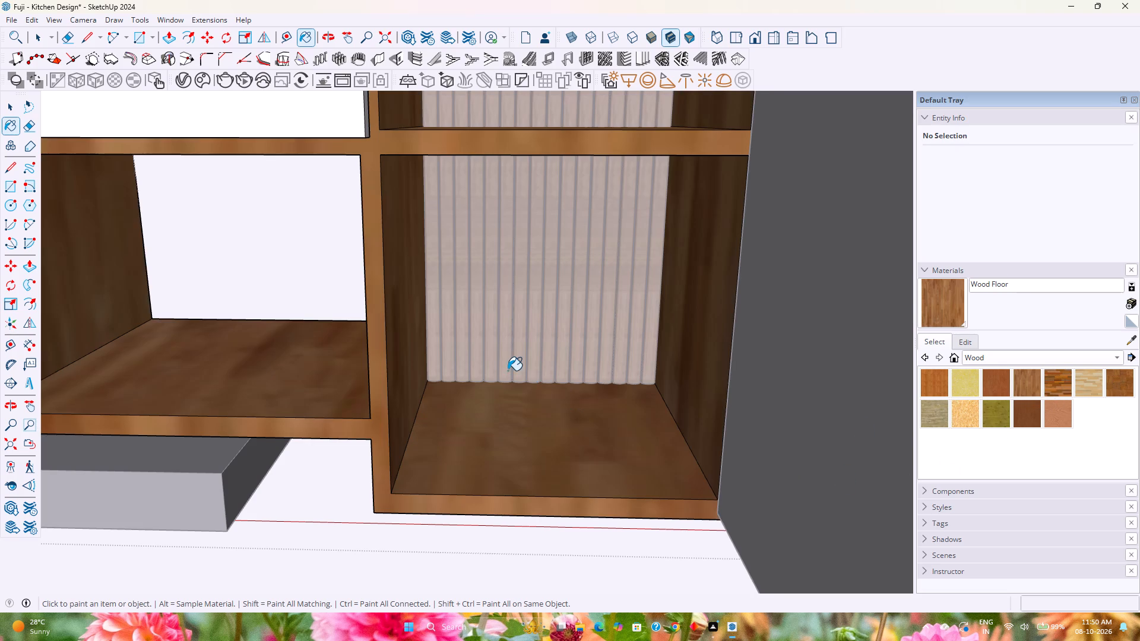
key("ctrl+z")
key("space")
Open the carcass and paint the floor and both sides of the bottom compartment away from the fridge with Wood Floor Parquet.
double_click(455, 440)
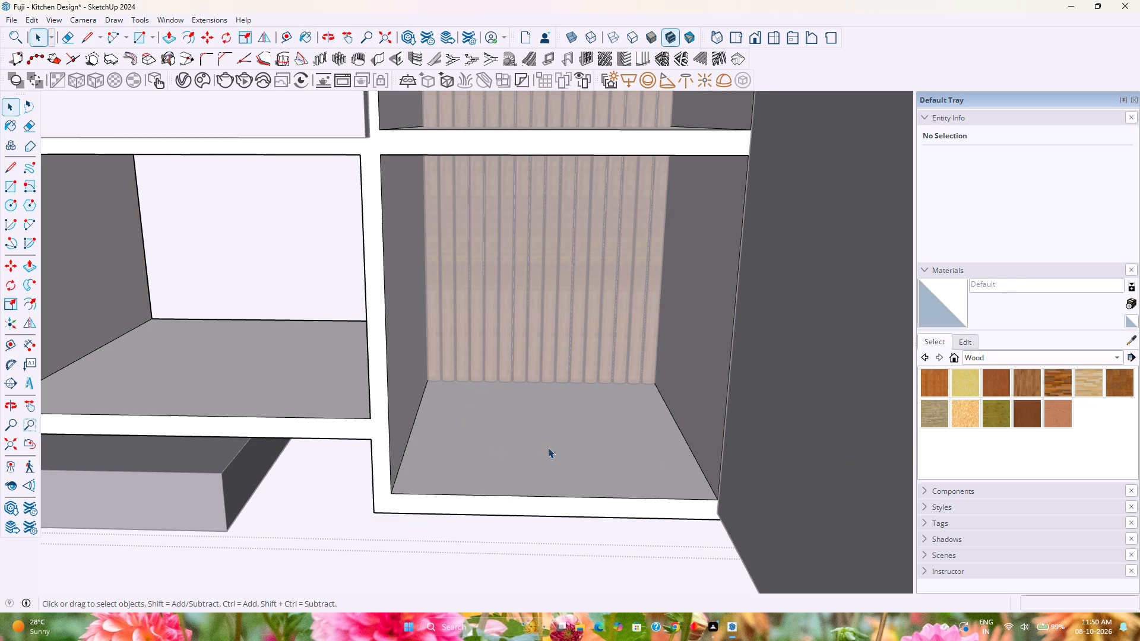
left_click(593, 467)
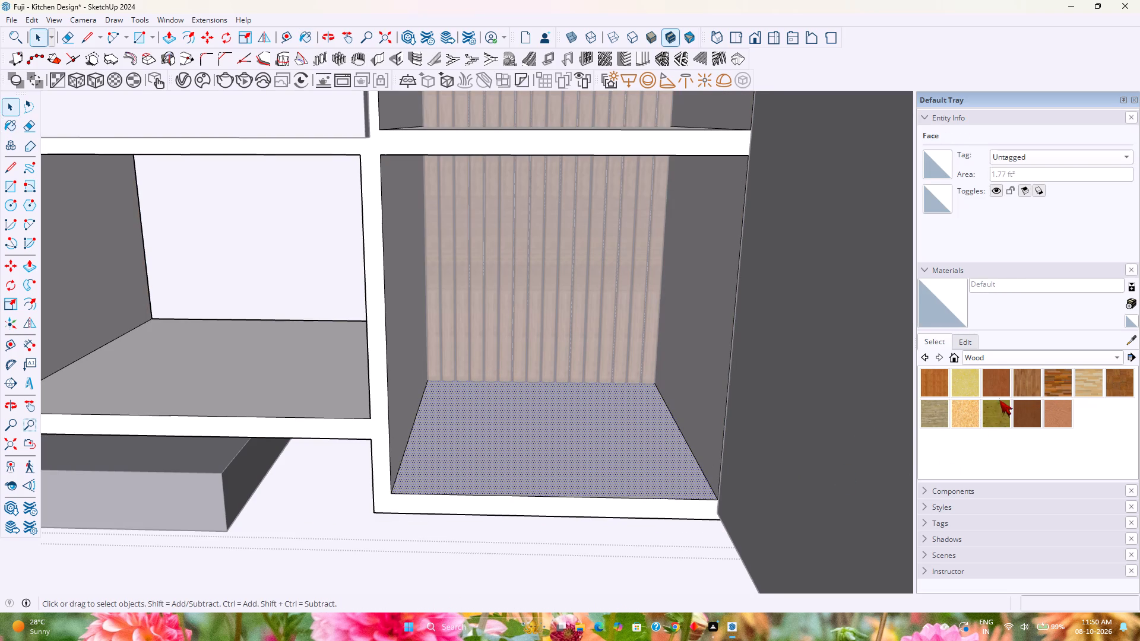
left_click(1000, 391)
left_click(1024, 418)
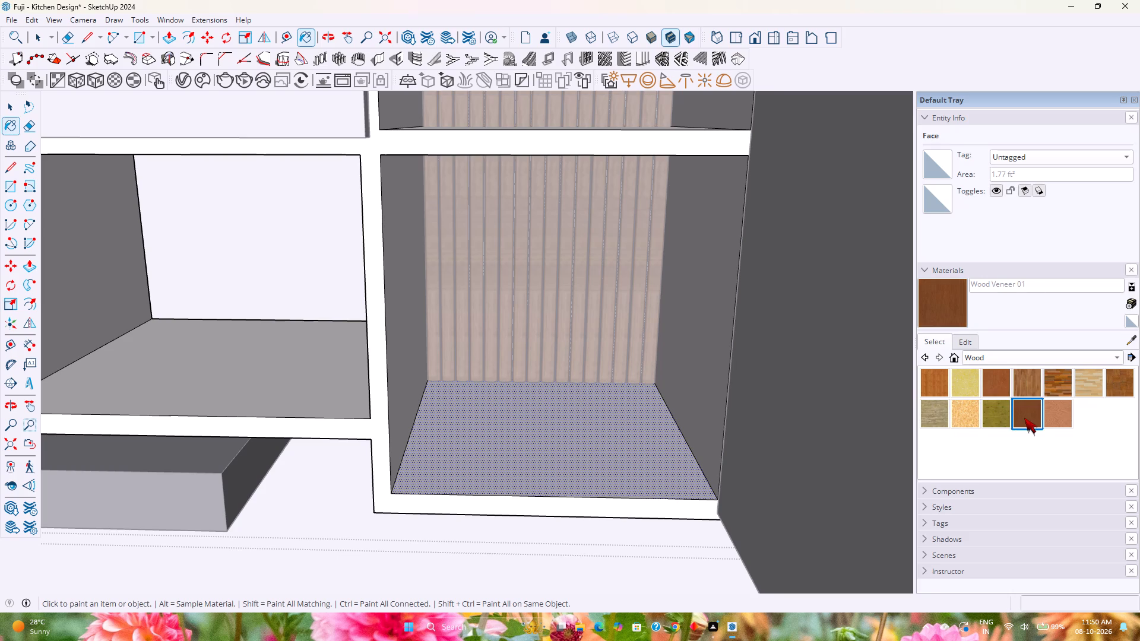
left_click(995, 415)
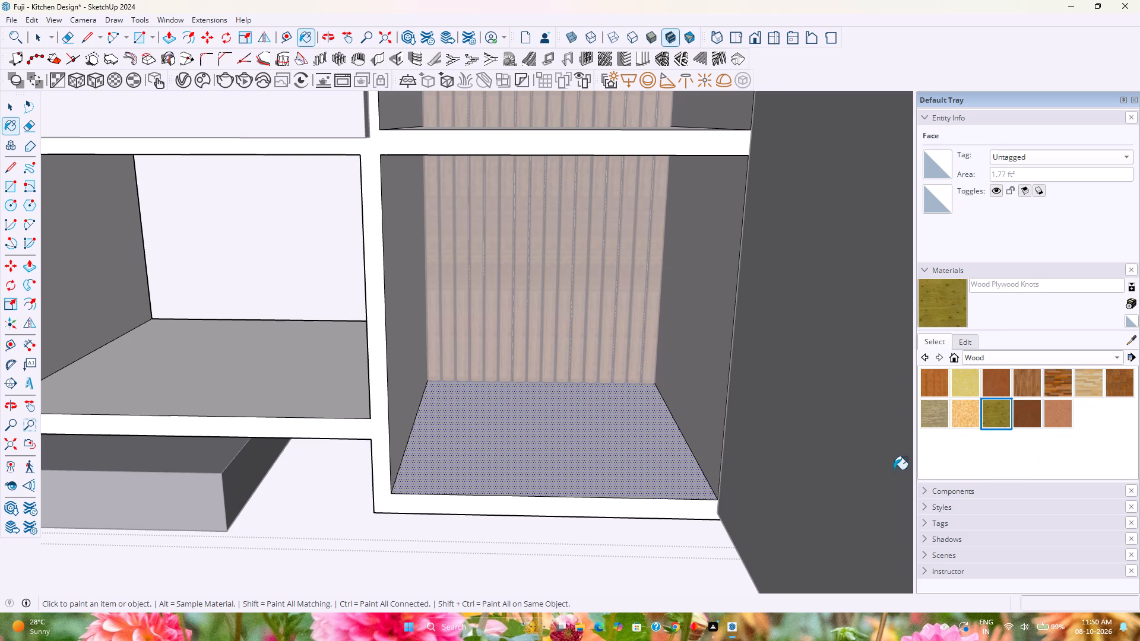
left_click(1035, 394)
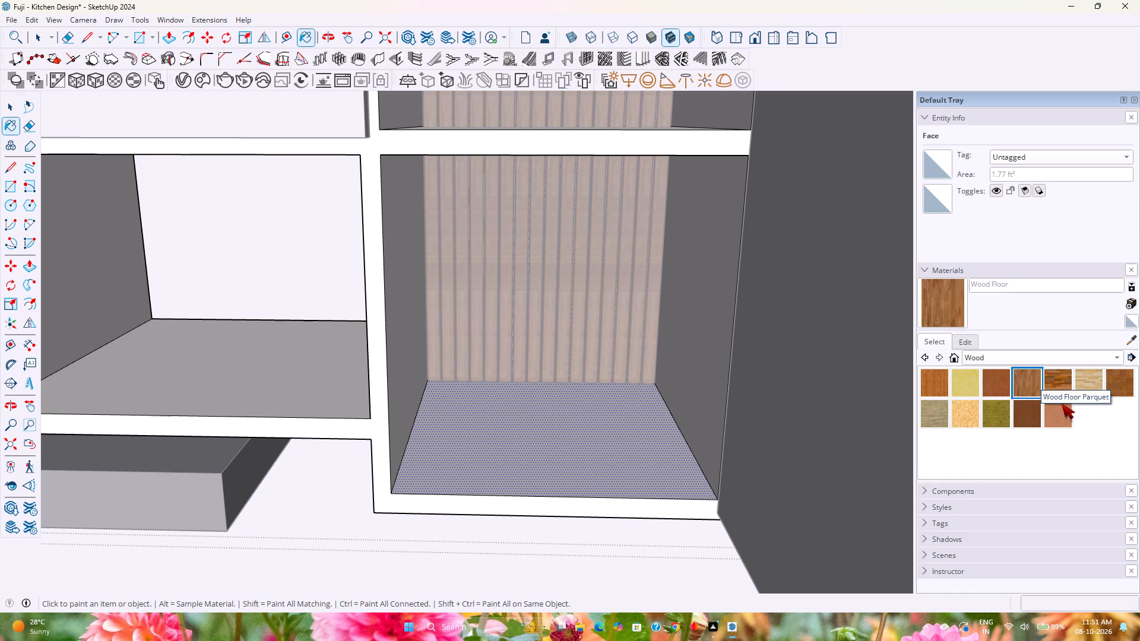
left_click(1070, 387)
left_click(1087, 384)
left_click(1121, 380)
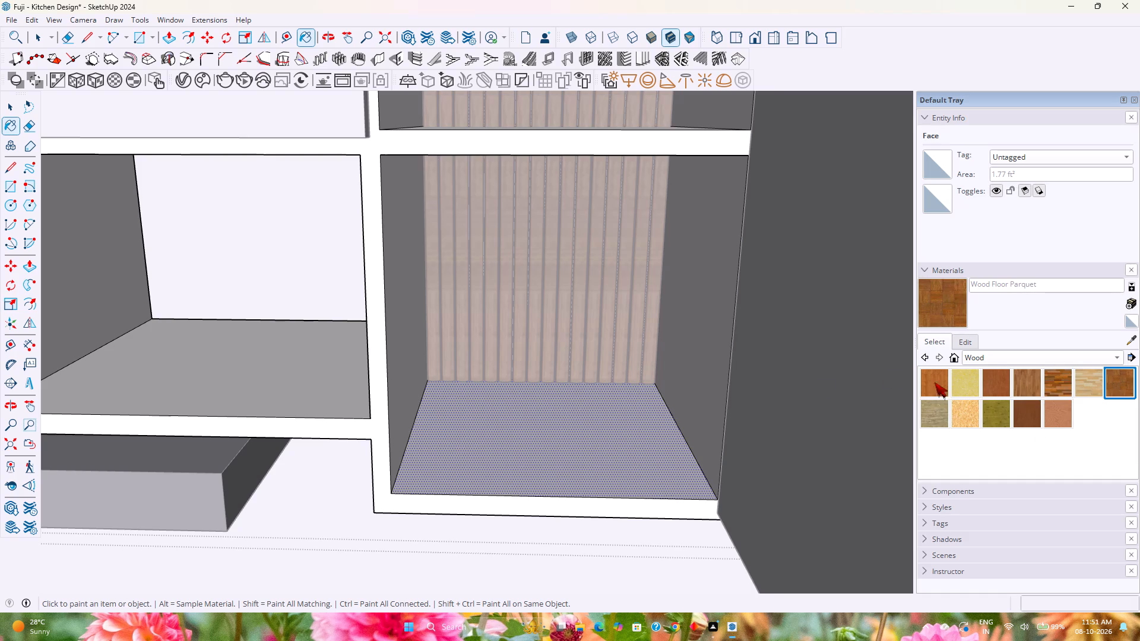
left_click(648, 444)
left_click(406, 315)
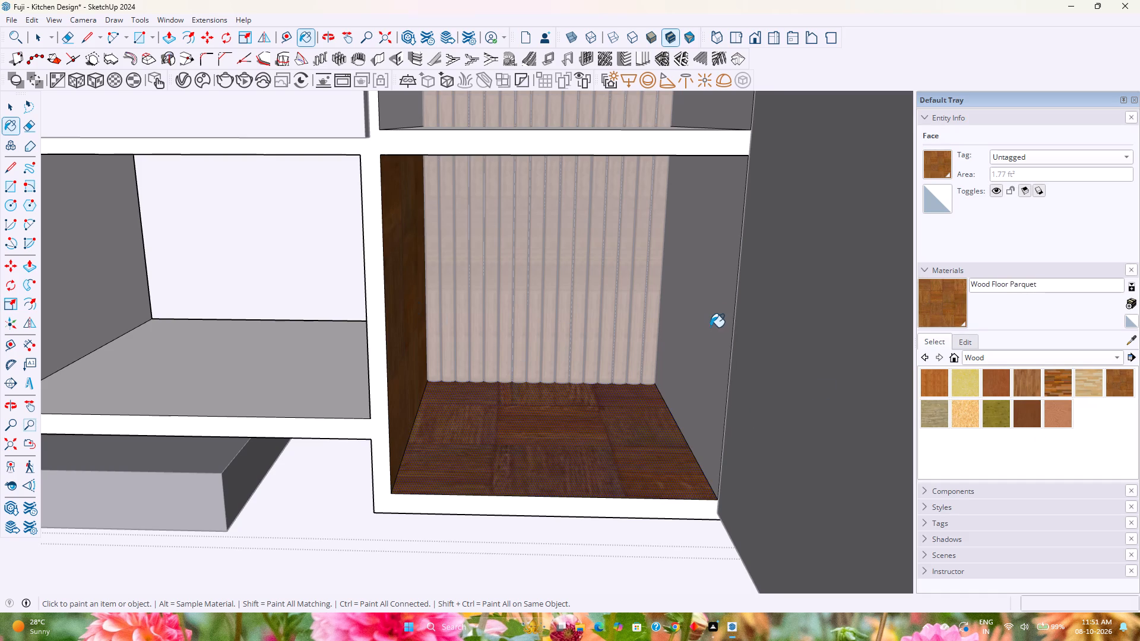
left_click(713, 325)
Paint the floor and both side faces of the middle and top compartments in the same column with Wood Floor Parquet.
middle_click_drag(659, 293, 661, 411, "shift")
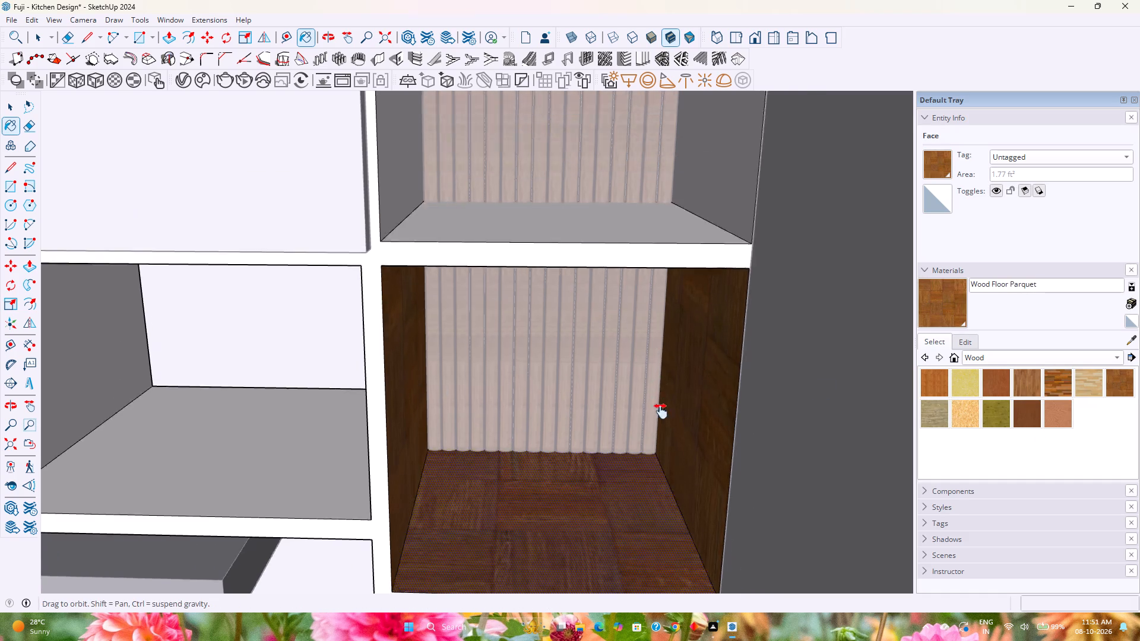
middle_click_drag(661, 411, 671, 491, "shift")
left_click(667, 390)
left_click(407, 288)
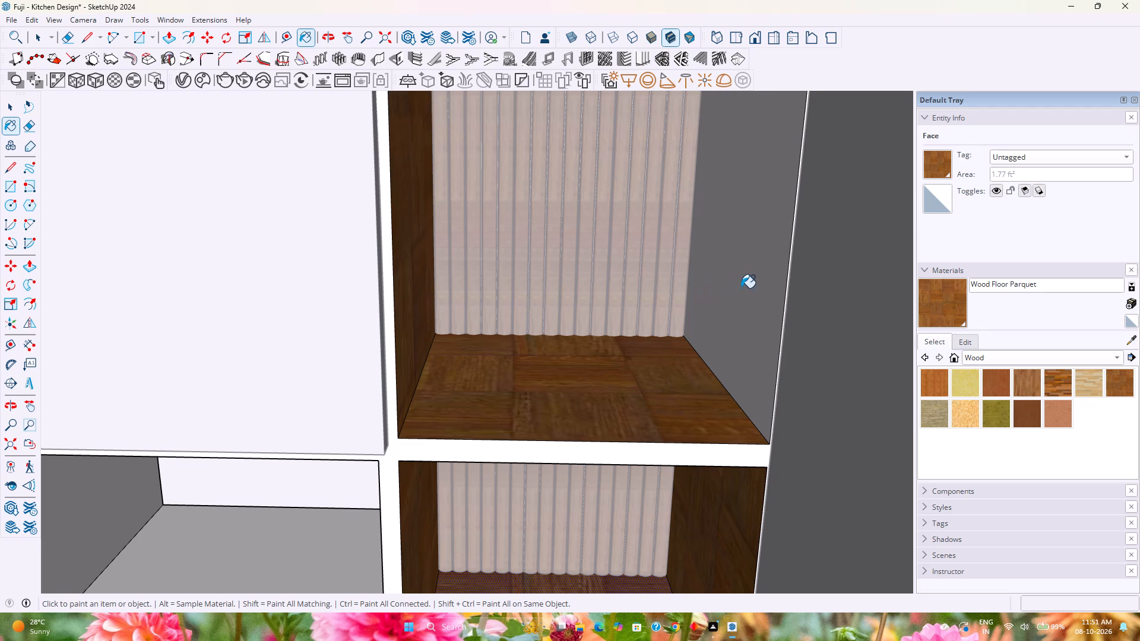
left_click(756, 281)
middle_click_drag(696, 285, 678, 501, "shift")
left_click(627, 345)
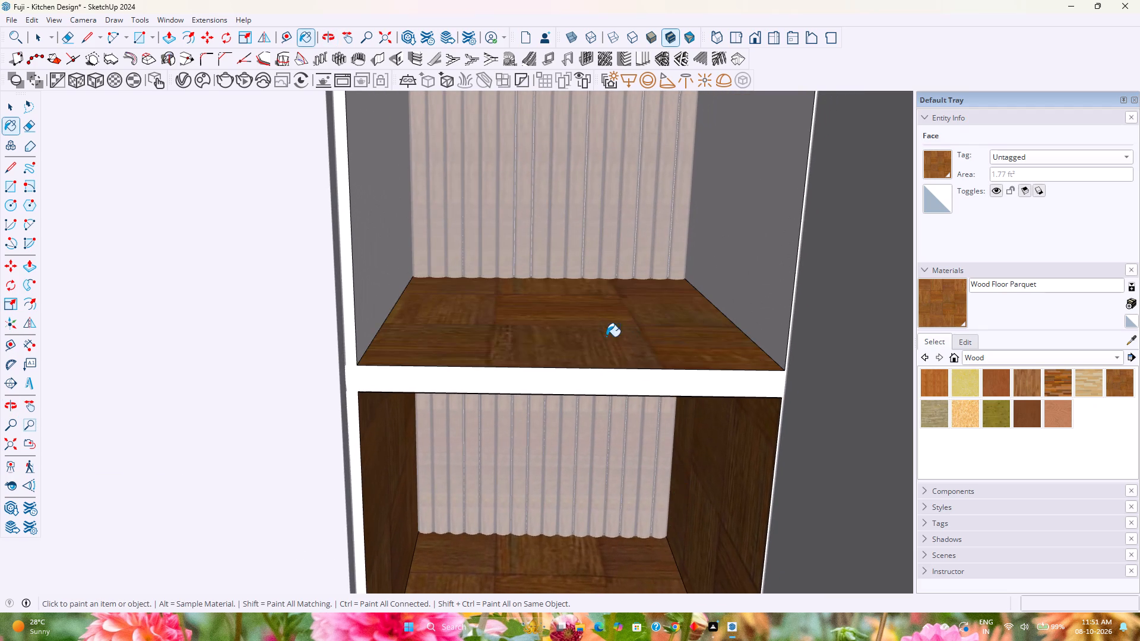
left_click(394, 271)
left_click(780, 257)
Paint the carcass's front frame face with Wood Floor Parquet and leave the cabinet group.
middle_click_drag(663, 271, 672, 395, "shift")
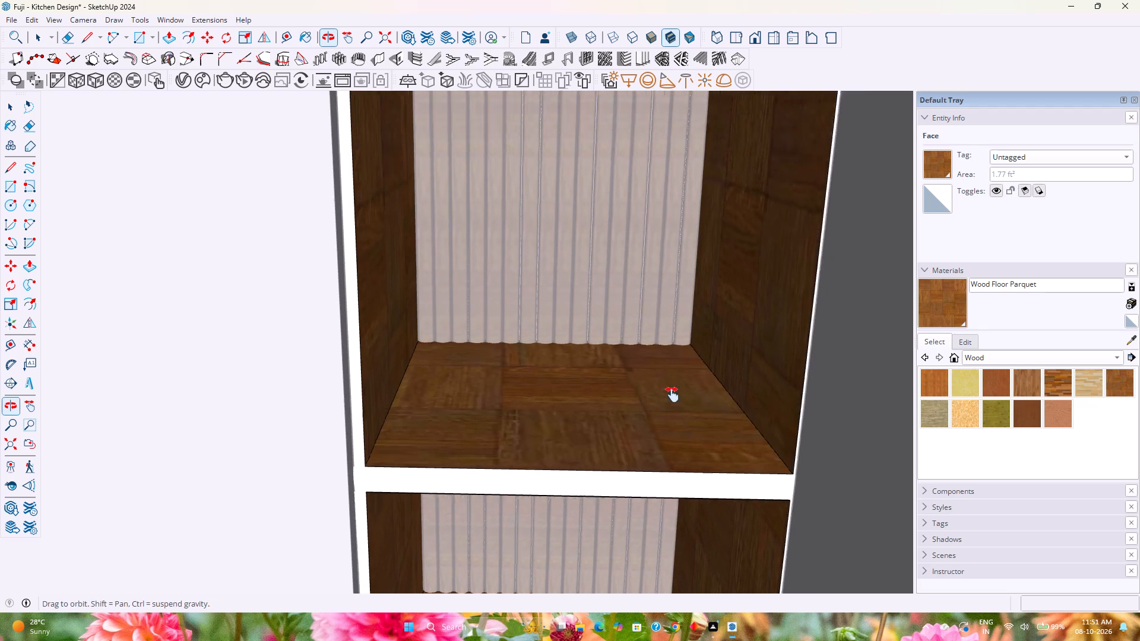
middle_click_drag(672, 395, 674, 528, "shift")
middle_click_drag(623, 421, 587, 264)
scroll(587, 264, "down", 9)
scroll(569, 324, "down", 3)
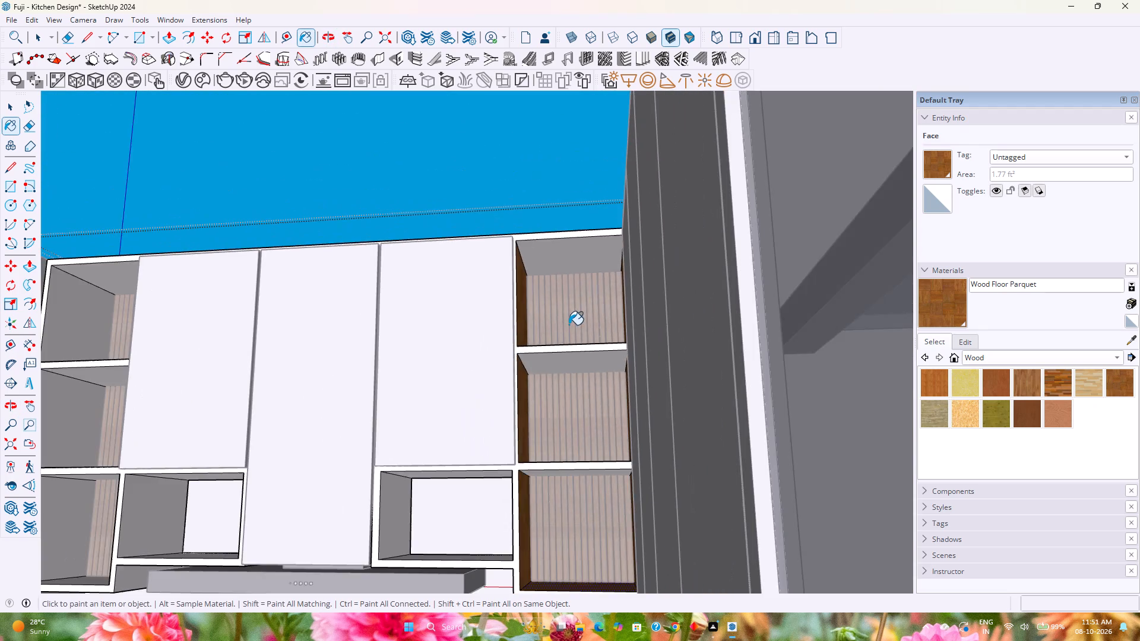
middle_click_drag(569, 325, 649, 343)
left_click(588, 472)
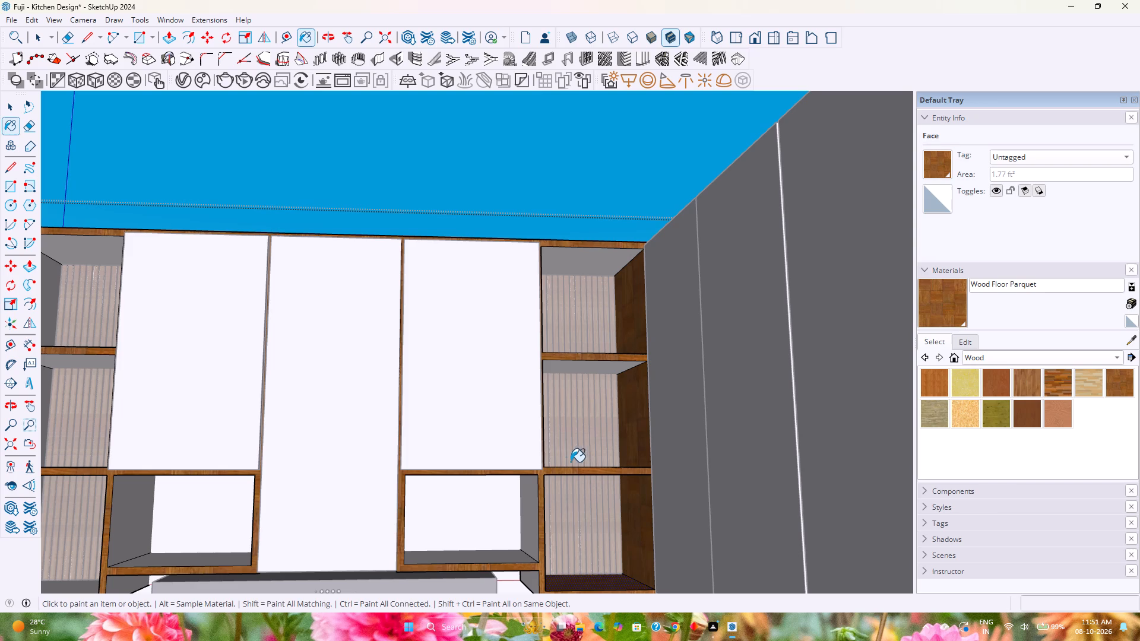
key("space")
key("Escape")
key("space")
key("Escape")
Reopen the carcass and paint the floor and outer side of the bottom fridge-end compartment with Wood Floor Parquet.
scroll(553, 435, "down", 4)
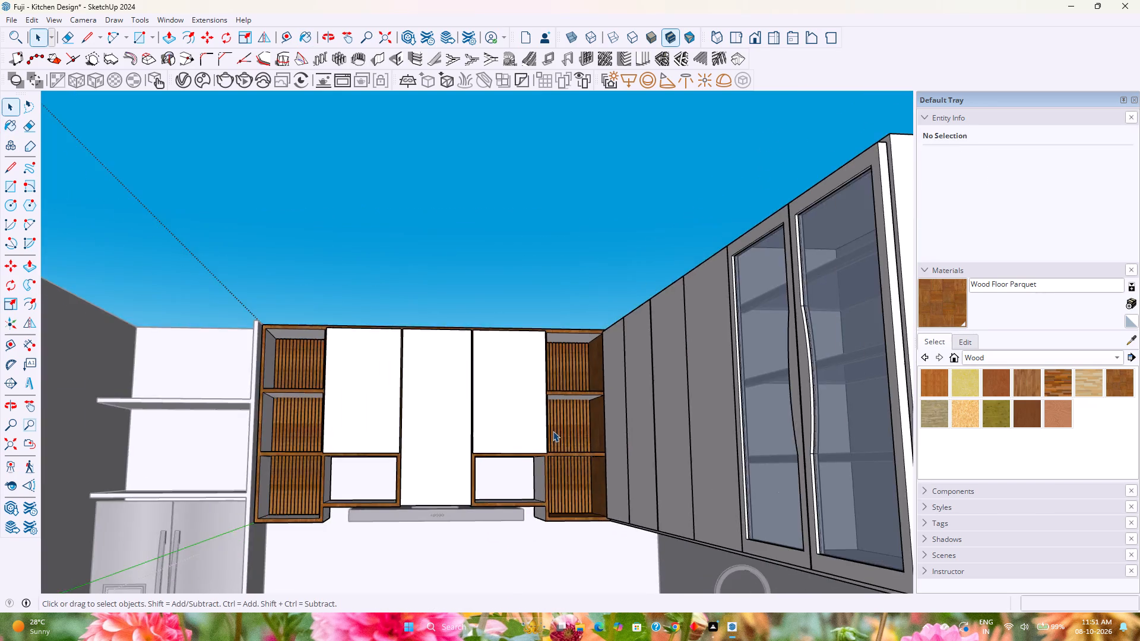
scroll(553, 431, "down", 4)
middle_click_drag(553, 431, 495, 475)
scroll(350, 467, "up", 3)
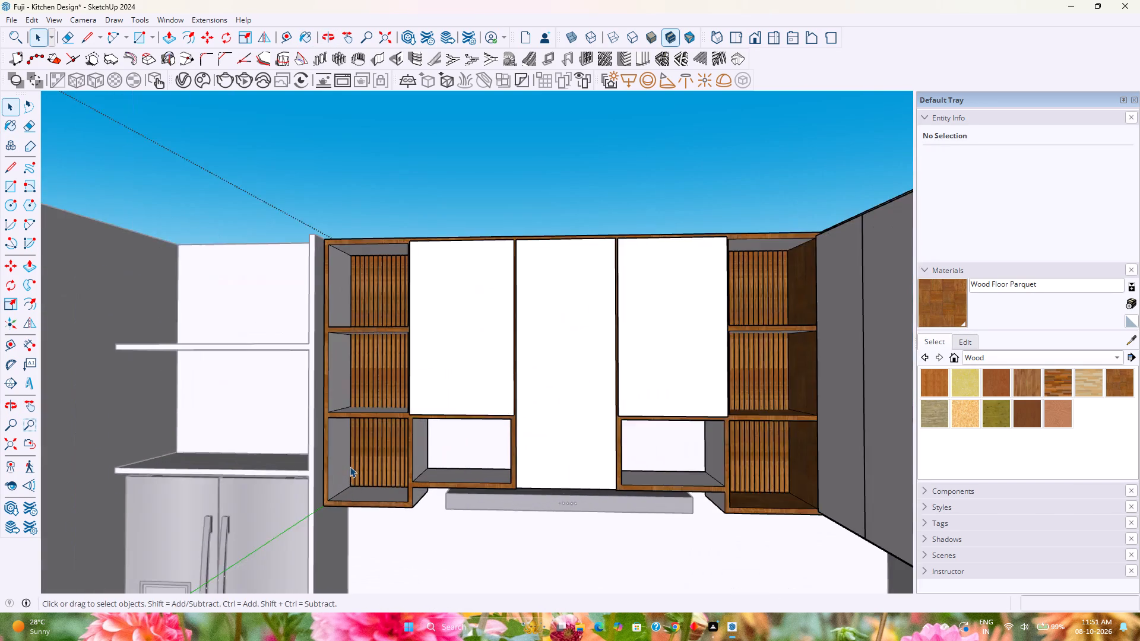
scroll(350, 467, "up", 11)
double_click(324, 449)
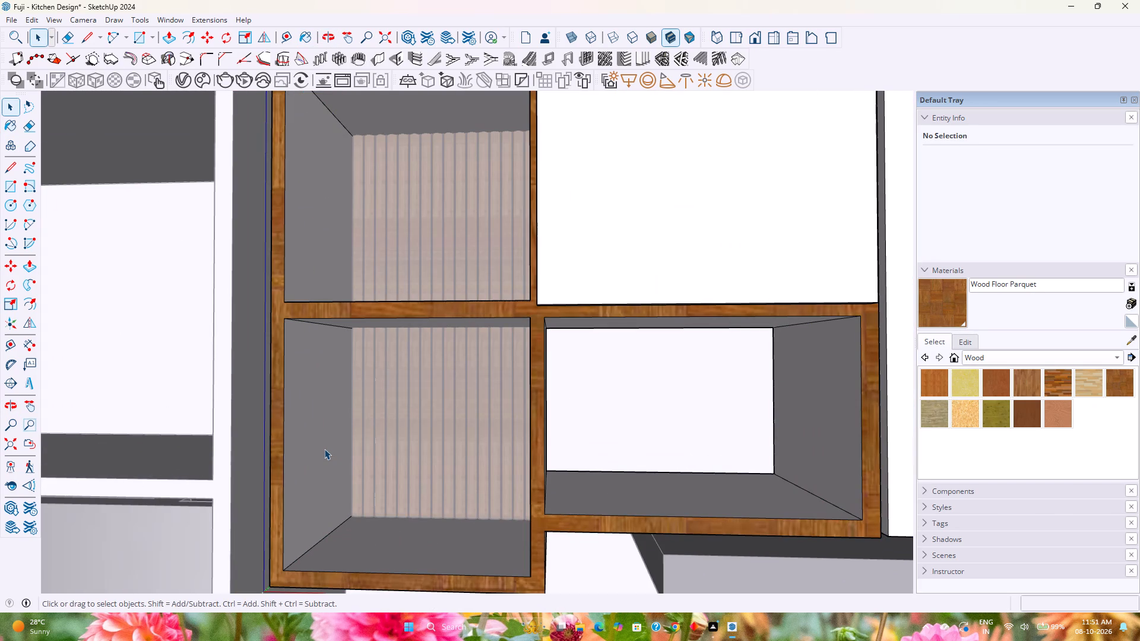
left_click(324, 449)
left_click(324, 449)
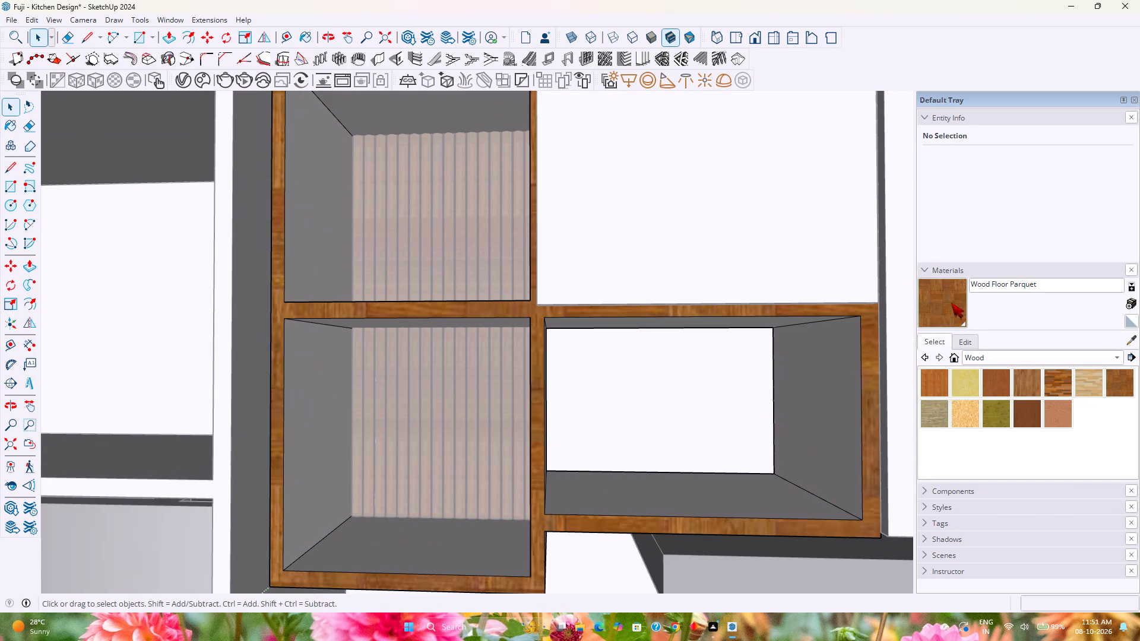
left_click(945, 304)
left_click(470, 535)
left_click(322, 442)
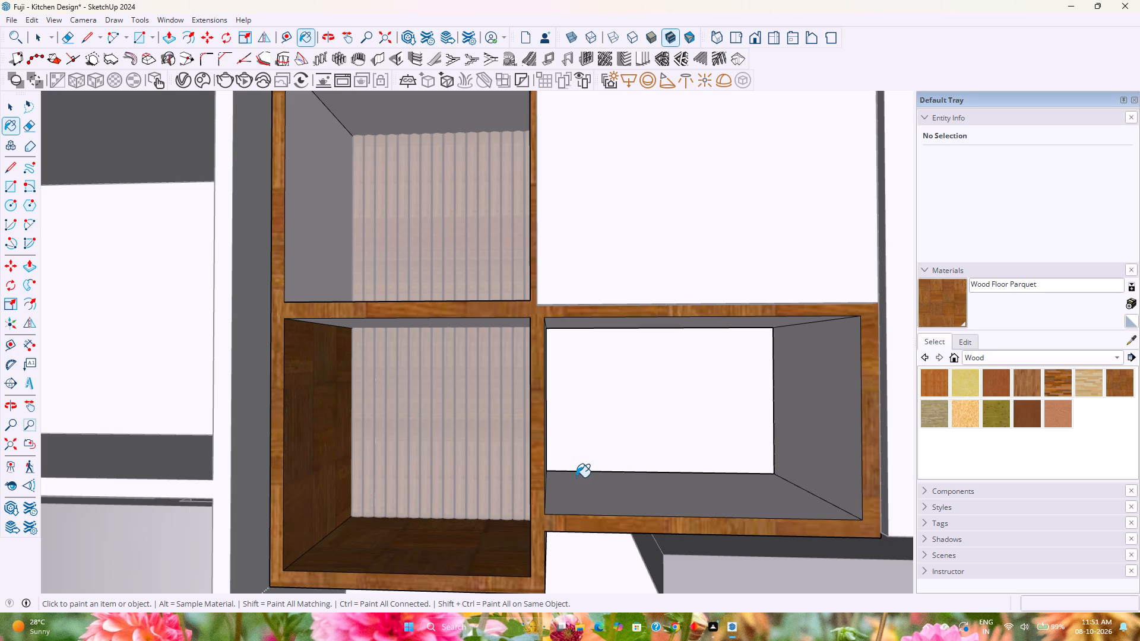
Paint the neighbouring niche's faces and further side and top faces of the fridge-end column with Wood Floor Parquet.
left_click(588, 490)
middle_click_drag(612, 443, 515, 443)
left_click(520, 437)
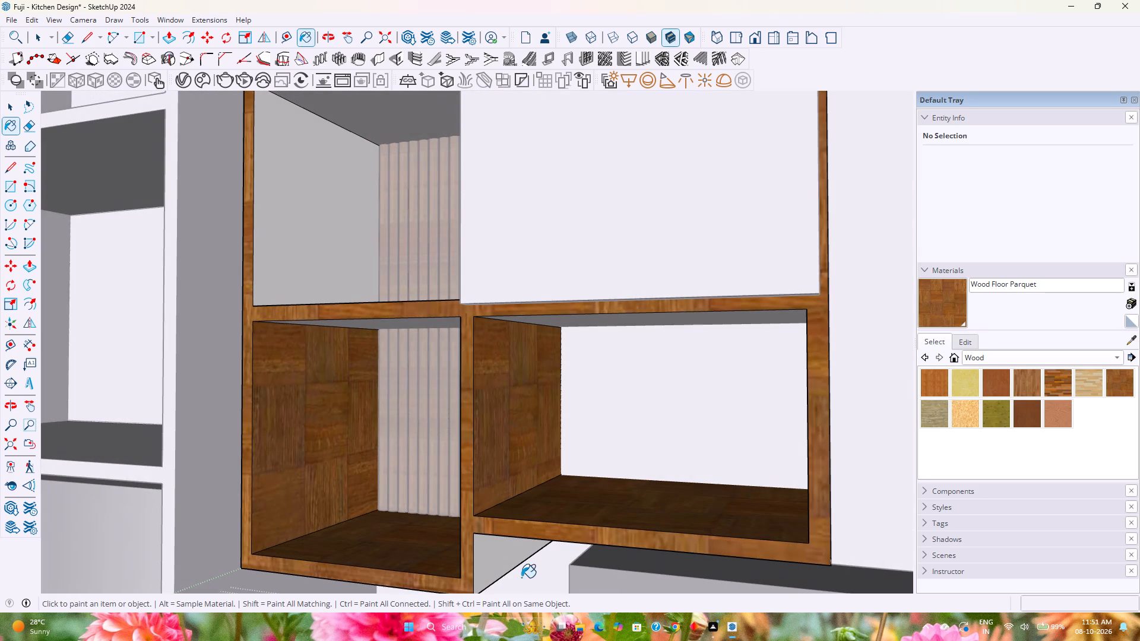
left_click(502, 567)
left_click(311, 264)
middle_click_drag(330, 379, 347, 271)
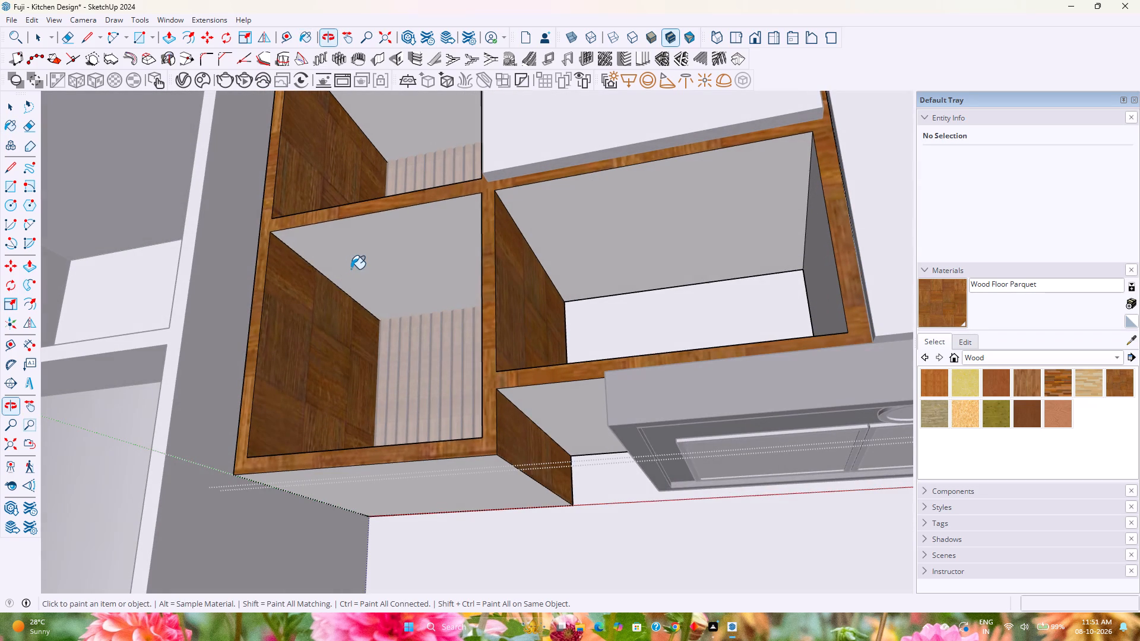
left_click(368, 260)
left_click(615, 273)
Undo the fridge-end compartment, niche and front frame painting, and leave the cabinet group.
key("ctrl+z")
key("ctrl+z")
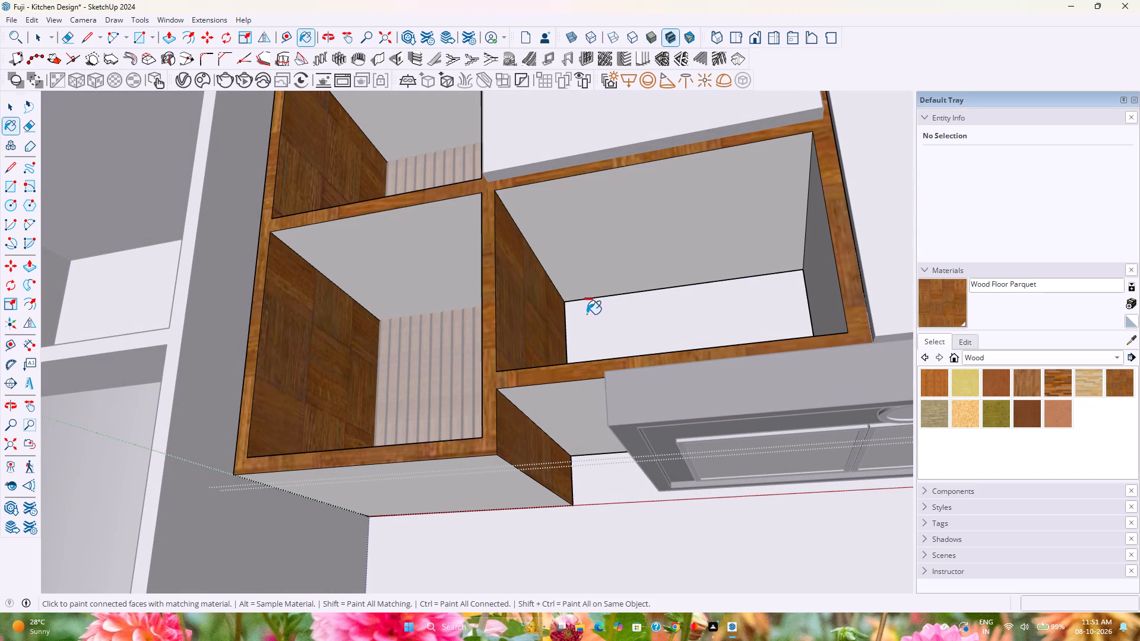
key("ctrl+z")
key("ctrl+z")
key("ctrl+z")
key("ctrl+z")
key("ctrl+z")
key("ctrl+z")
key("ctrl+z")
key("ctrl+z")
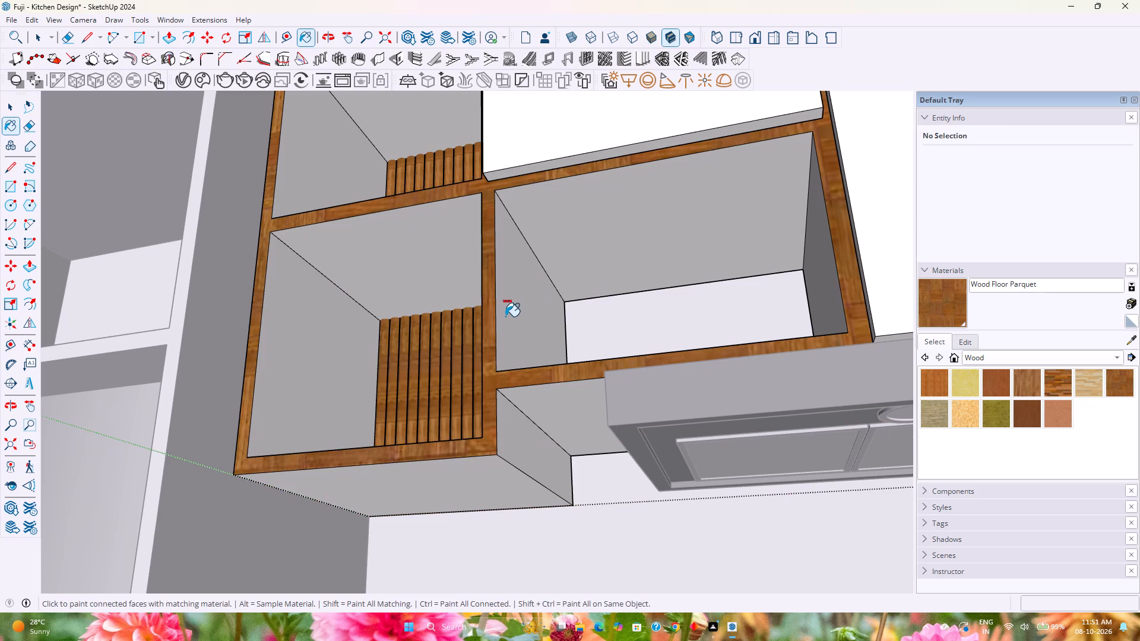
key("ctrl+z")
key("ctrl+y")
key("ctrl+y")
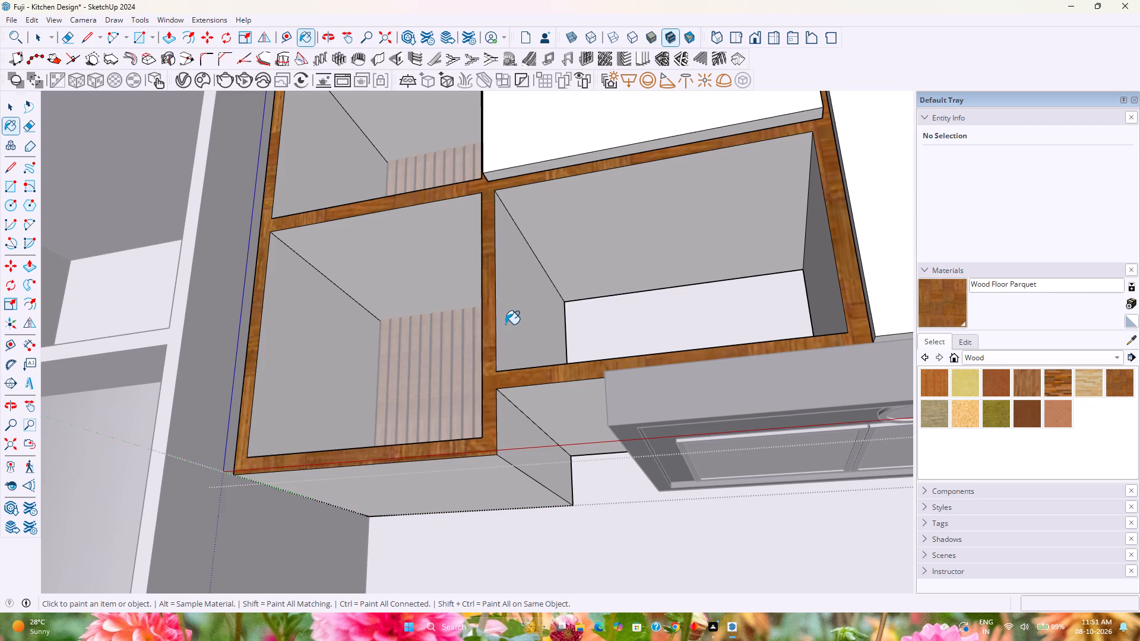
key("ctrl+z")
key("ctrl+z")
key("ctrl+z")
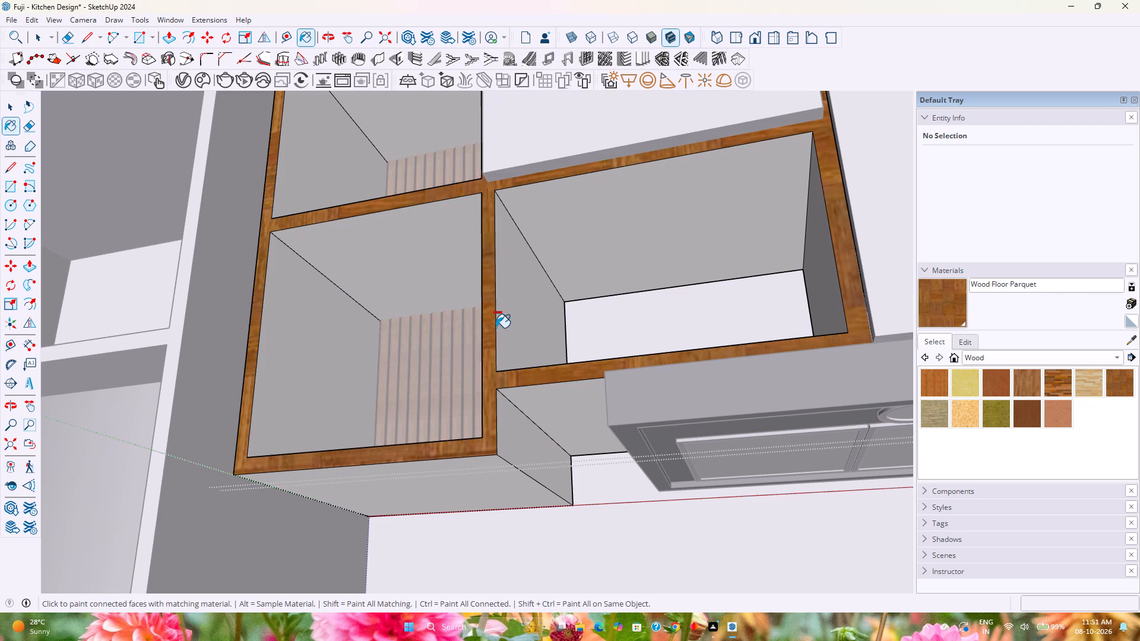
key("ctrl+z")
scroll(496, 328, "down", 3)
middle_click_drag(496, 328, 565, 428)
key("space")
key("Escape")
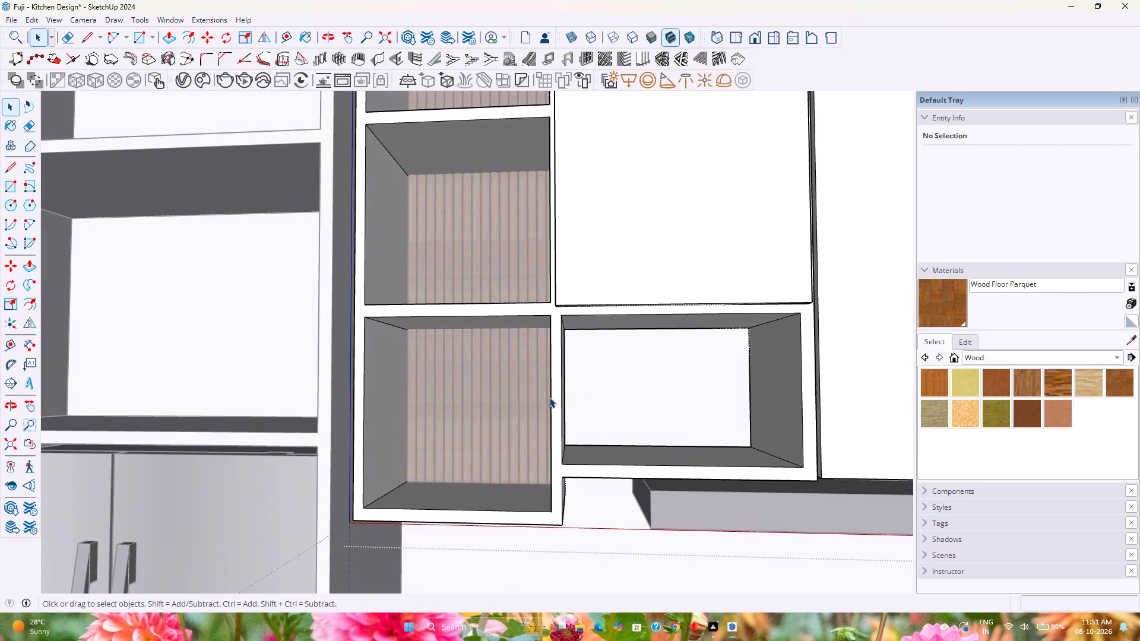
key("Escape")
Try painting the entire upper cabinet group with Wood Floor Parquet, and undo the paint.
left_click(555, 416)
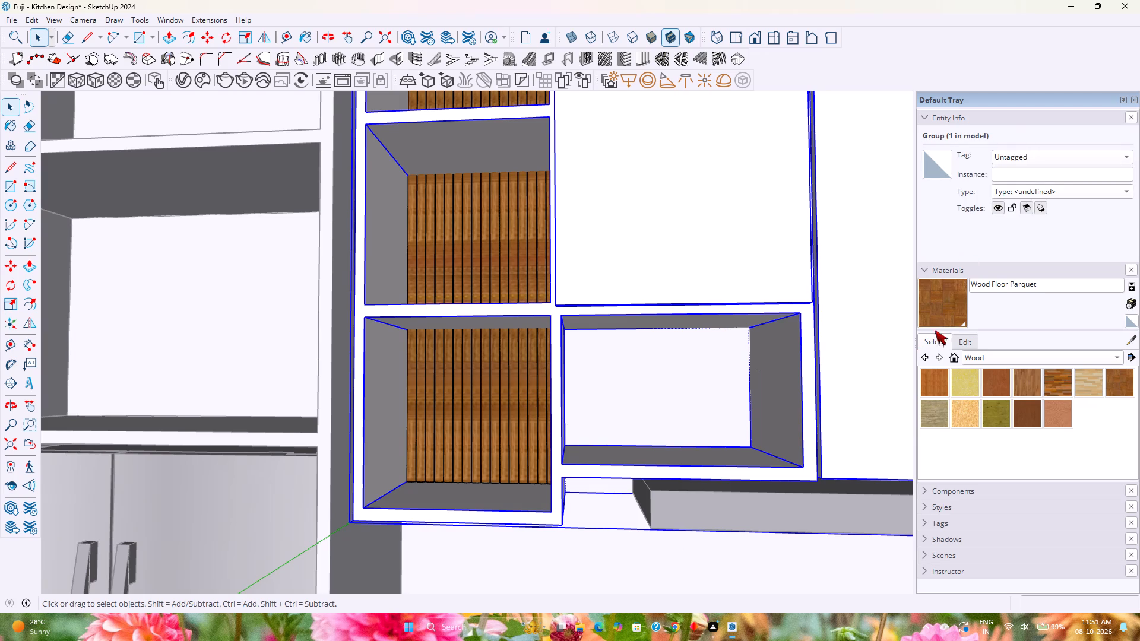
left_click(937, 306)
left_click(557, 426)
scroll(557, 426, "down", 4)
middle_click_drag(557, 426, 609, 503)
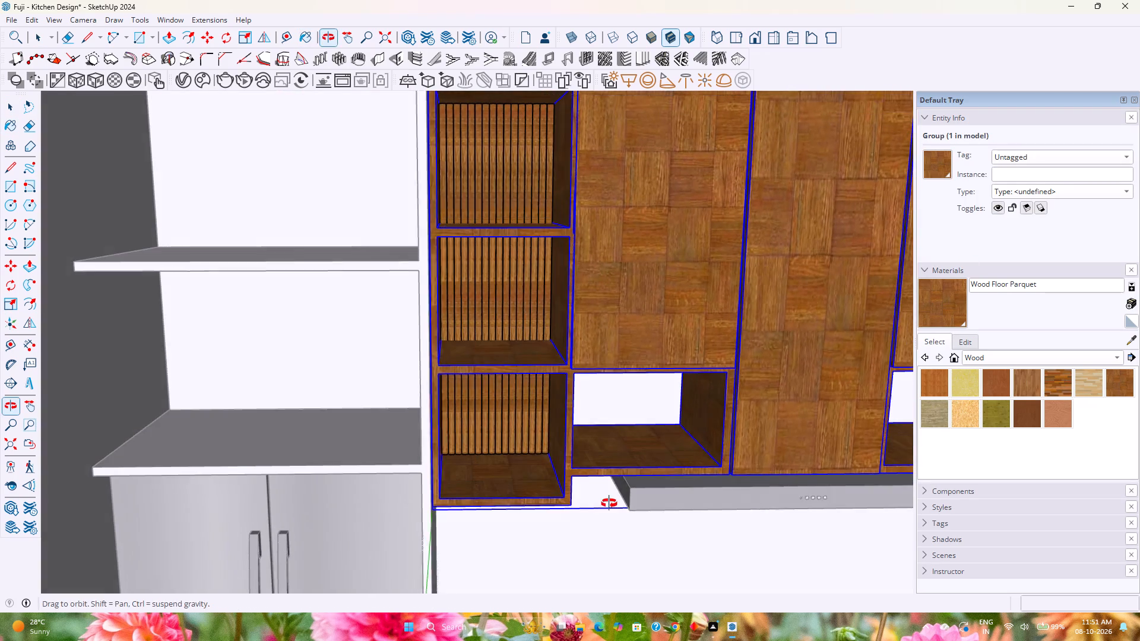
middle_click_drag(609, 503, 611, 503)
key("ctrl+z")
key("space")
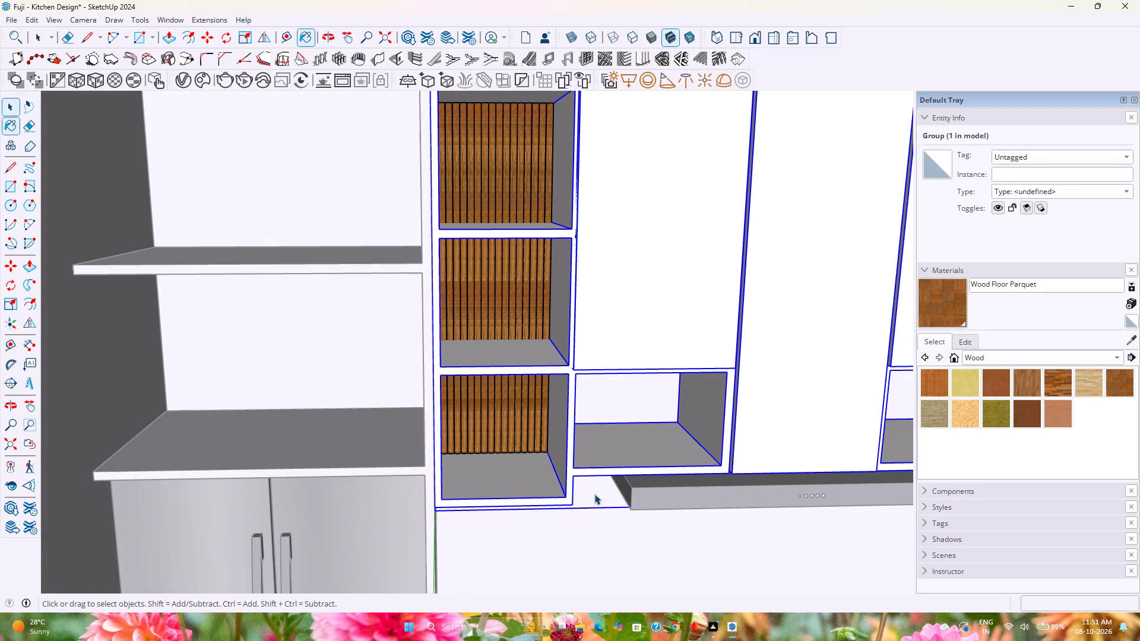
Open the upper cabinet group, paint the shelf carcass with Wood Floor Parquet, and leave the carcass group.
double_click(578, 476)
left_click(947, 313)
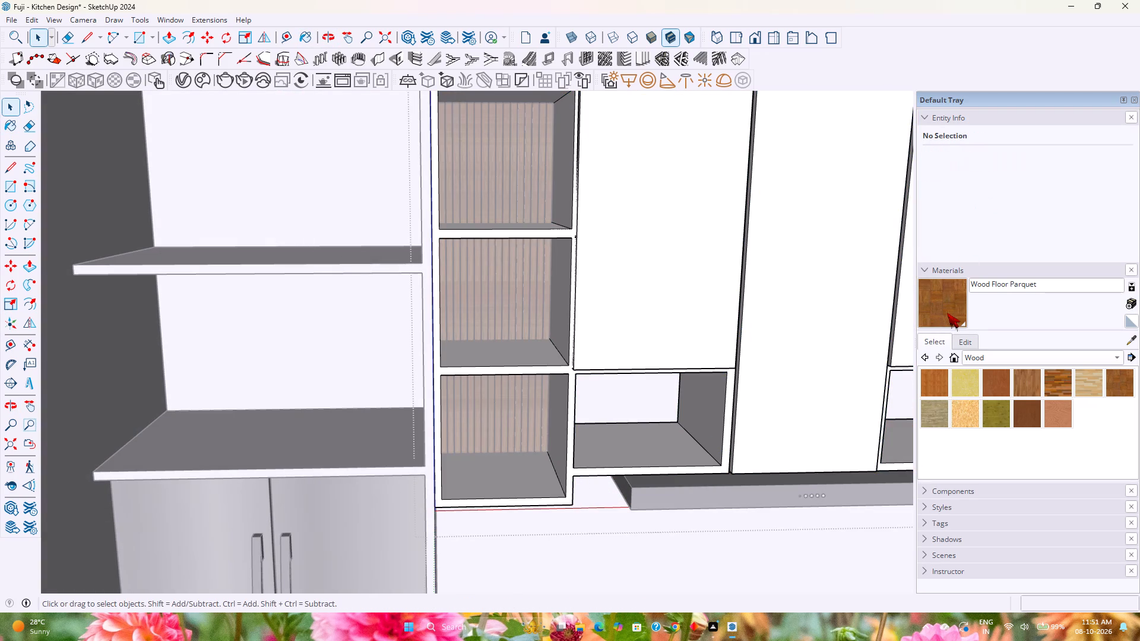
left_click(574, 475)
key("space")
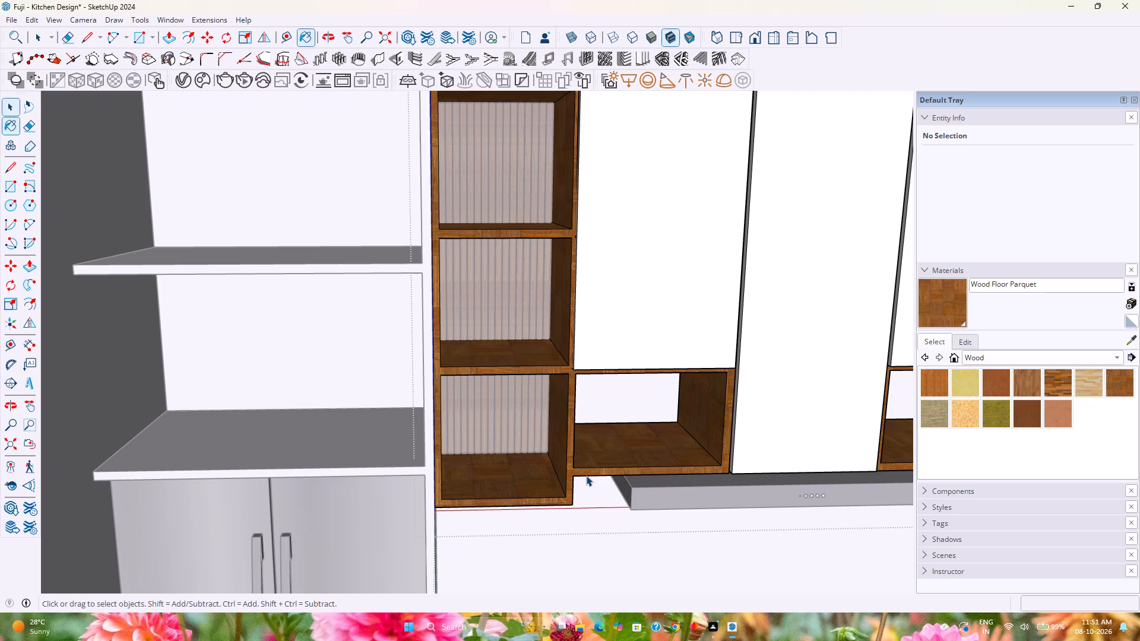
key("Escape")
key("space")
Edit the Wood Floor Parquet material: unlock the texture's aspect ratio and set its width to 5".
scroll(586, 474, "down", 9)
middle_click_drag(601, 464, 337, 377, "shift")
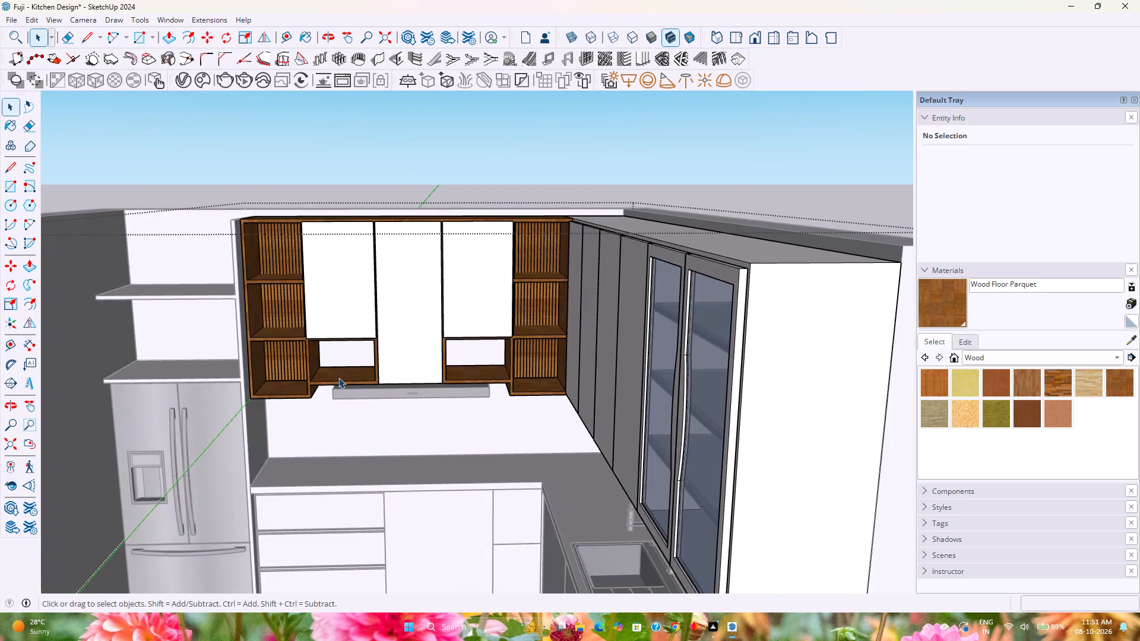
middle_click_drag(339, 379, 505, 439)
scroll(560, 313, "up", 14)
middle_click_drag(497, 290, 432, 258)
scroll(432, 258, "down", 13)
middle_click_drag(426, 284, 521, 326, "shift")
middle_click_drag(575, 372, 503, 310)
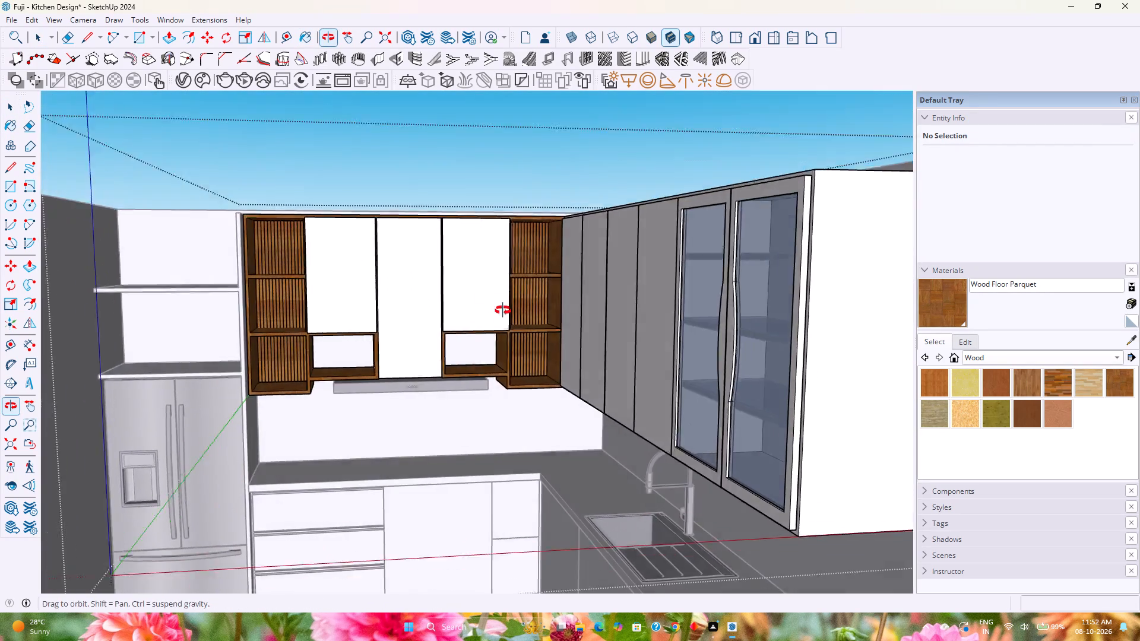
middle_click_drag(503, 310, 483, 289)
left_click(967, 345)
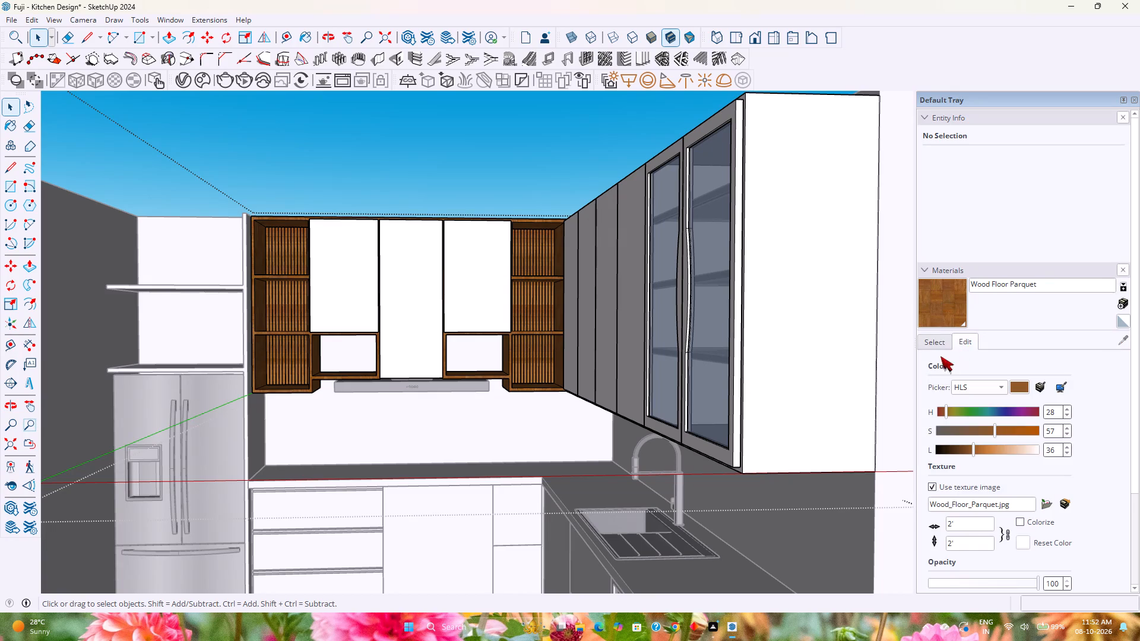
left_click(1009, 534)
double_click(965, 523)
key("BackSpace")
key("BackSpace")
key("BackSpace")
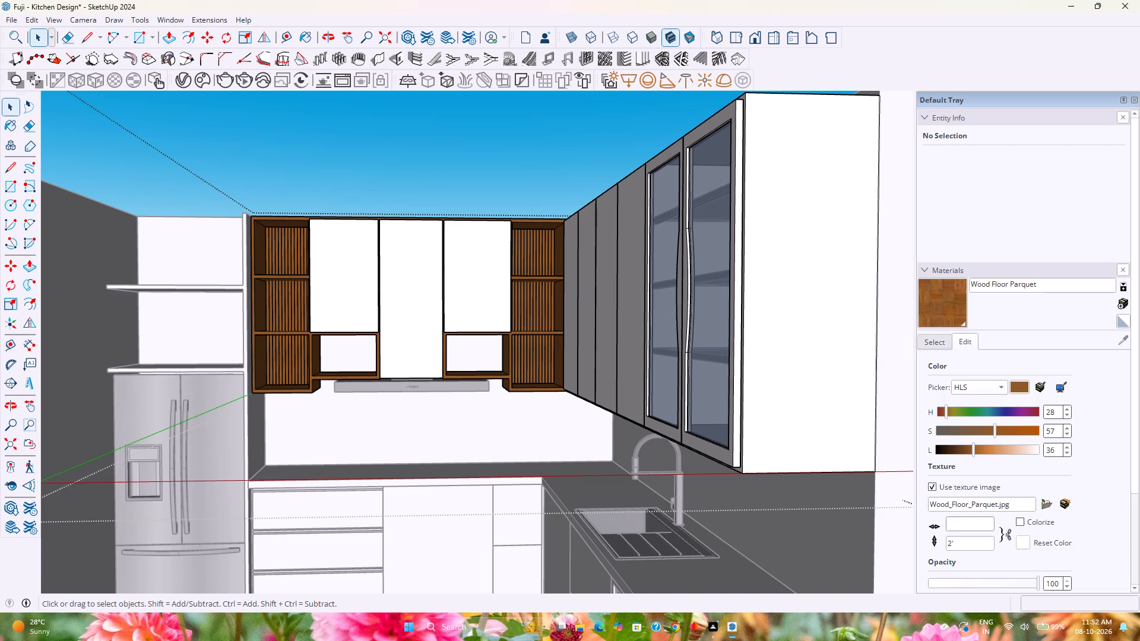
type("5\"")
key("Return")
Set the Wood Floor Parquet texture's height to 1'.
double_click(955, 541)
key("BackSpace")
key("BackSpace")
key("BackSpace")
key("1")
key("apostrophe")
key("Return")
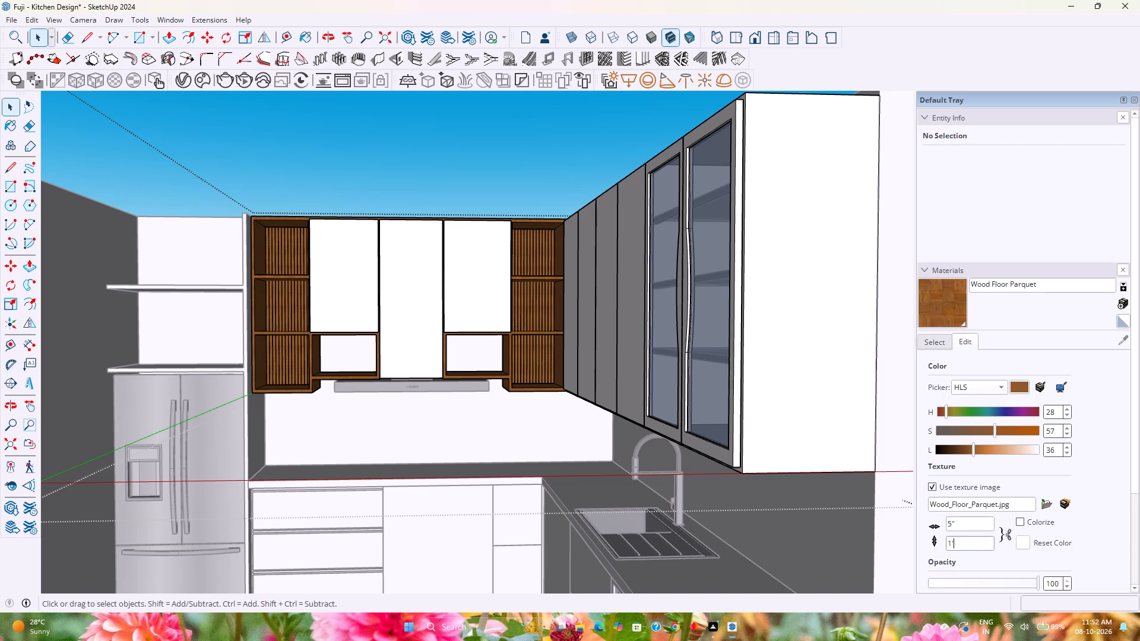
Set the Wood Floor Parquet texture's width to 6".
double_click(969, 522)
key("BackSpace")
key("BackSpace")
key("BackSpace")
type("6\"")
key("Return")
Lighten and desaturate the Wood Floor Parquet material, setting its lightness to 45 and saturation to 40.
scroll(325, 319, "up", 15)
middle_click_drag(252, 314, 198, 446)
scroll(198, 446, "down", 8)
middle_click_drag(199, 439, 216, 370)
scroll(216, 370, "down", 2)
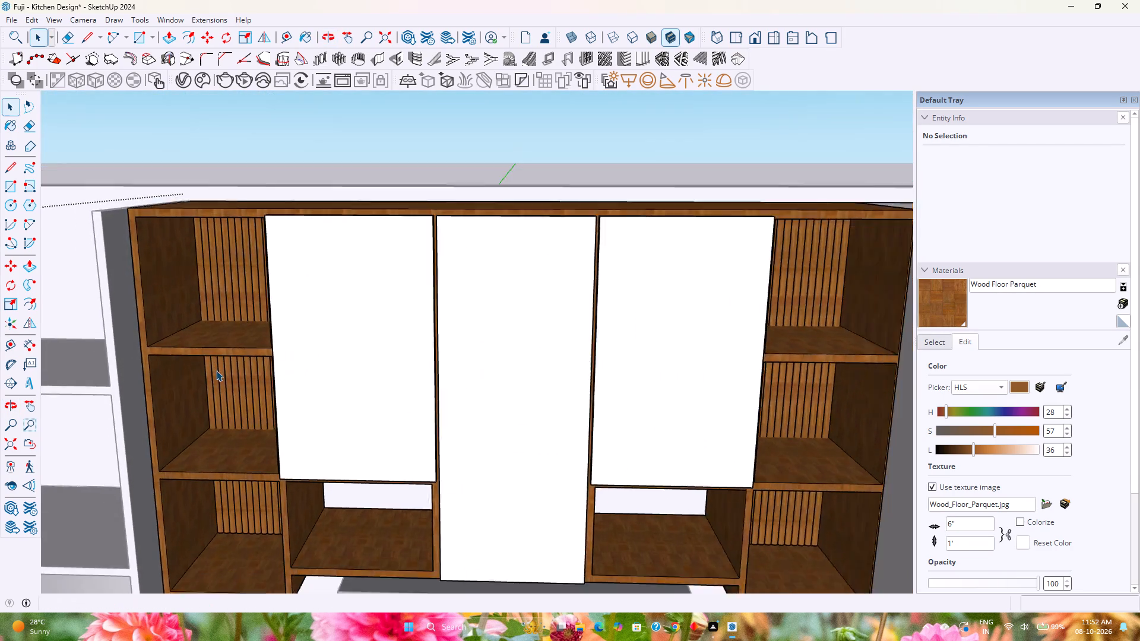
scroll(216, 372, "down", 2)
scroll(976, 450, "up", 4)
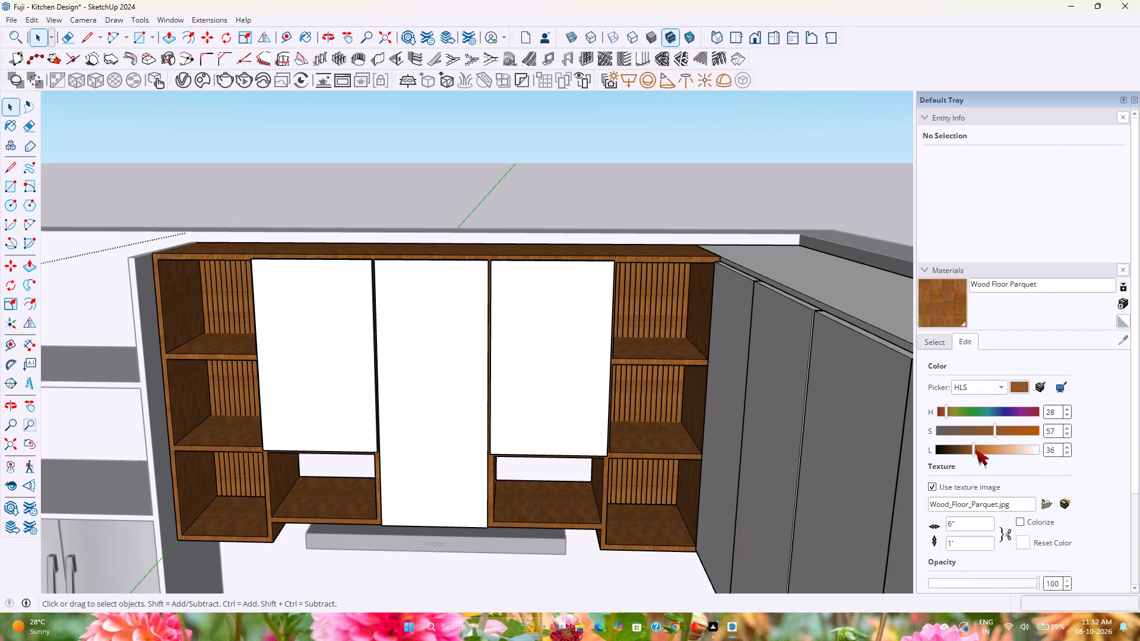
left_click_drag(977, 450, 983, 455)
left_click_drag(998, 433, 977, 434)
Leave the open groups and examine the recoloured shelf compartments and the whole kitchen from several angles.
scroll(829, 426, "down", 5)
middle_click_drag(815, 439, 799, 291)
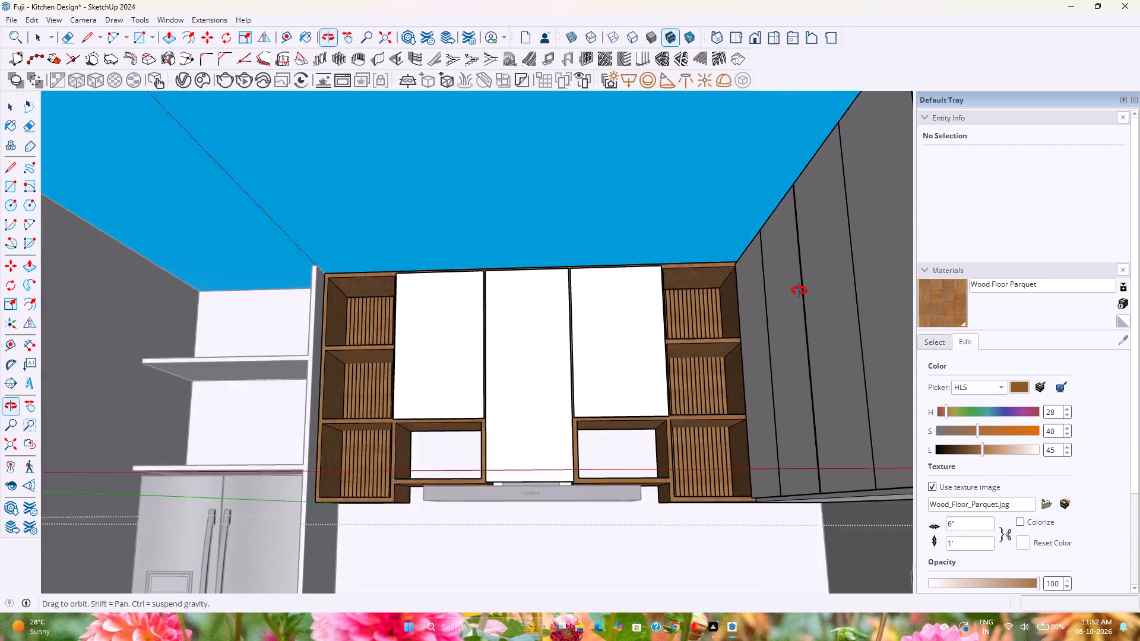
middle_click_drag(799, 291, 786, 357)
middle_click_drag(642, 385, 666, 502)
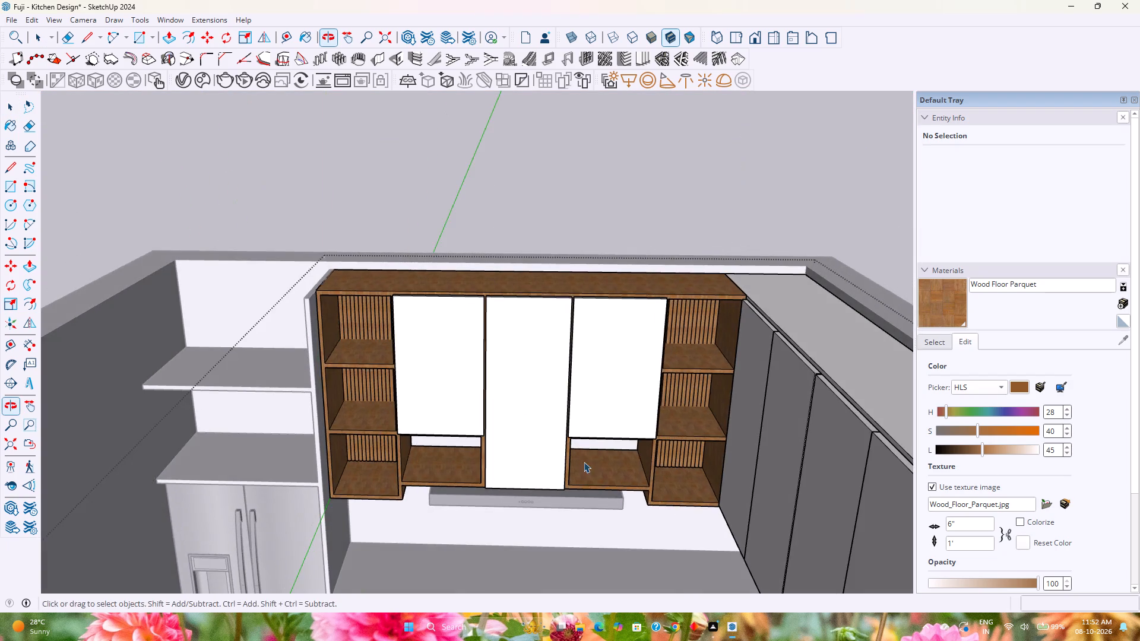
middle_click_drag(582, 449, 598, 364)
key("Escape")
key("space")
key("Escape")
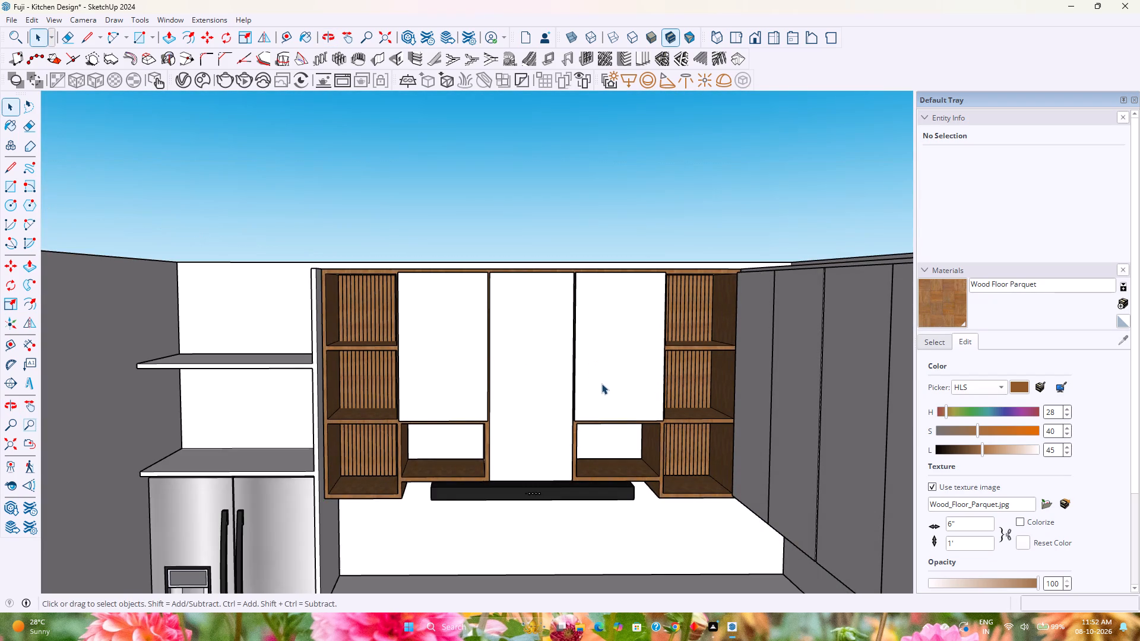
scroll(601, 383, "down", 5)
key("Escape")
scroll(606, 394, "down", 7)
left_click(803, 481)
middle_click_drag(686, 476, 684, 473)
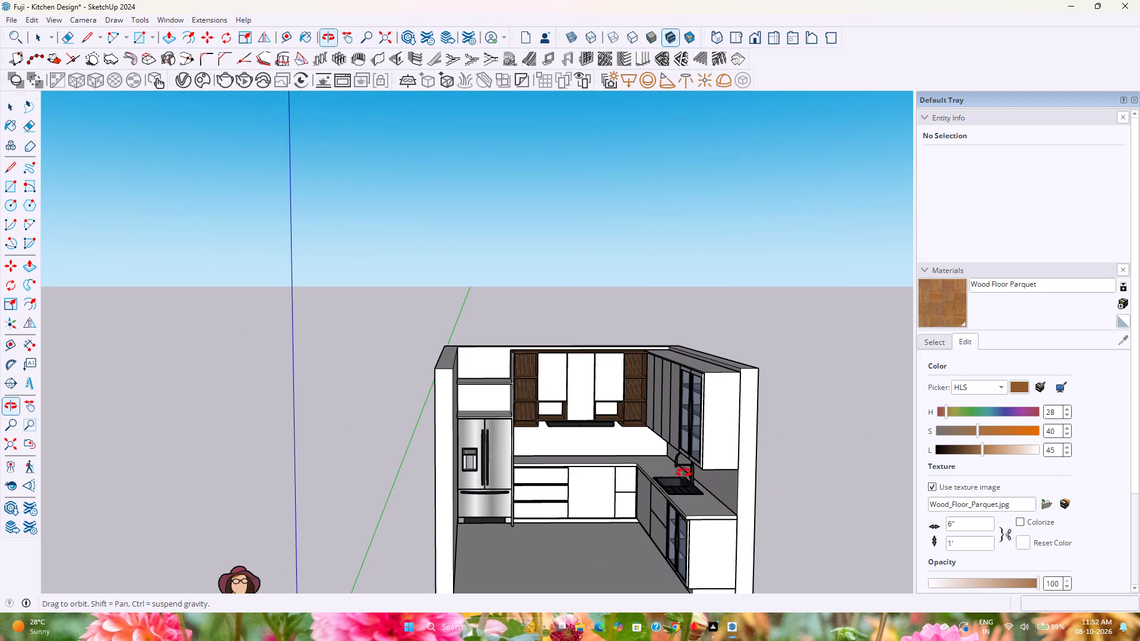
middle_click_drag(684, 473, 685, 434)
key("Escape")
key("Escape")
scroll(755, 462, "up", 6)
middle_click_drag(723, 460, 901, 577)
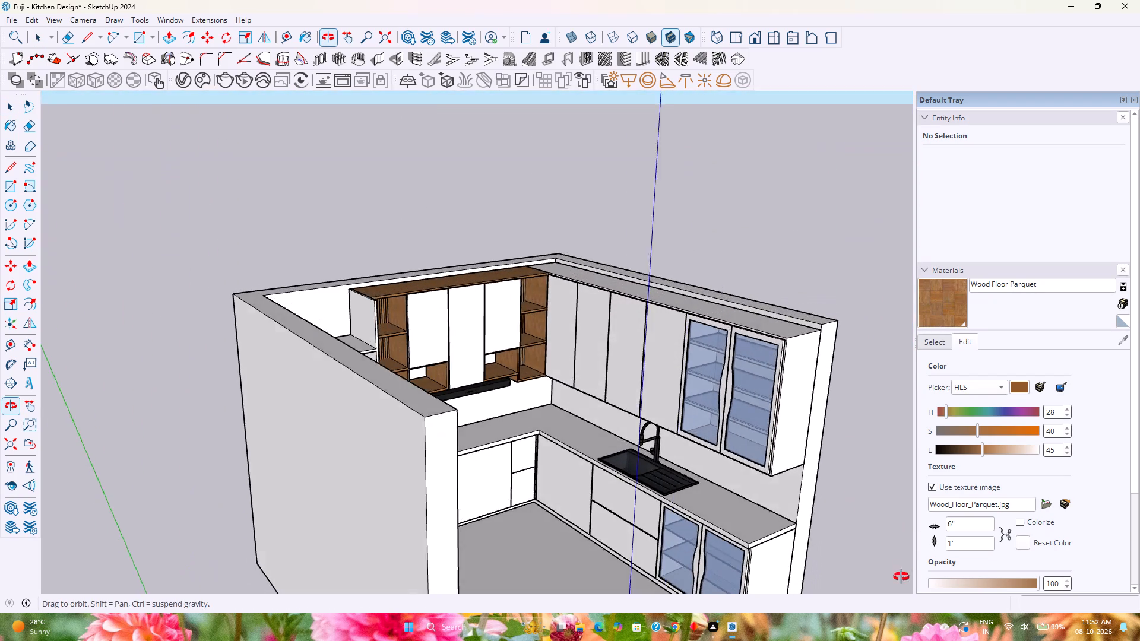
middle_click_drag(901, 577, 894, 589)
key("Escape")
scroll(560, 326, "up", 11)
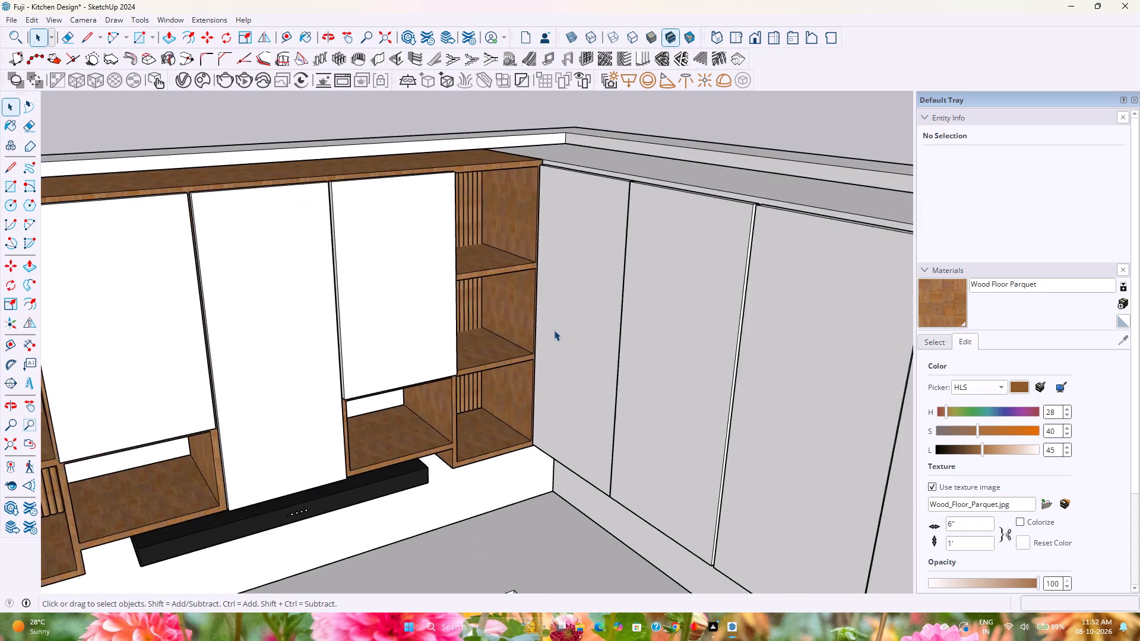
scroll(553, 335, "down", 8)
left_click(626, 351)
scroll(644, 366, "down", 5)
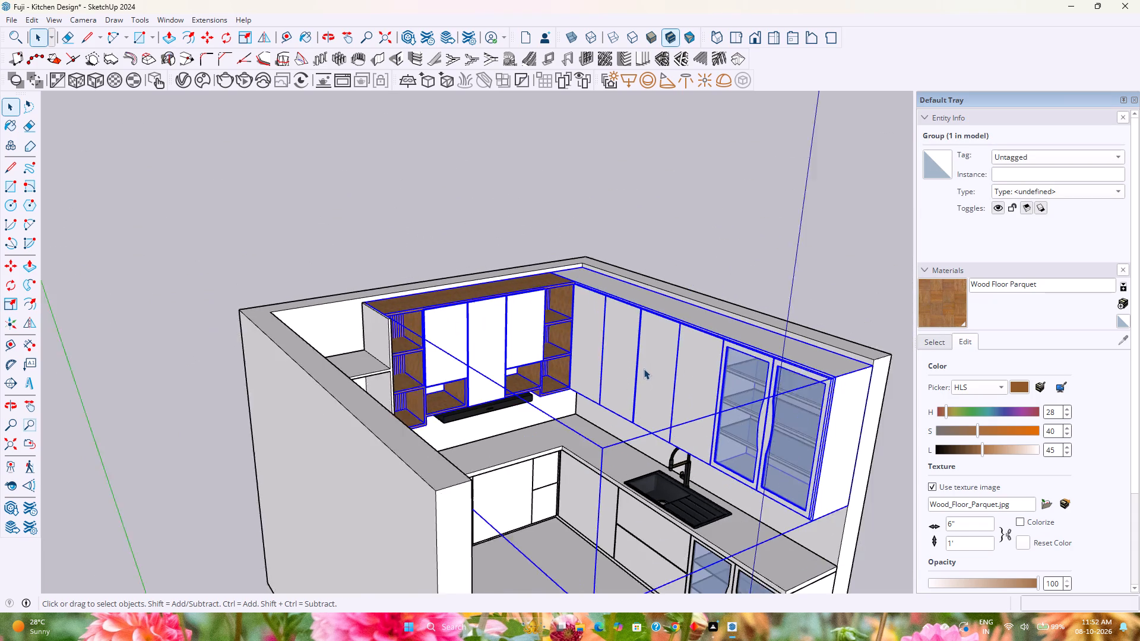
middle_click_drag(853, 434, 719, 331, "shift")
left_click(788, 374)
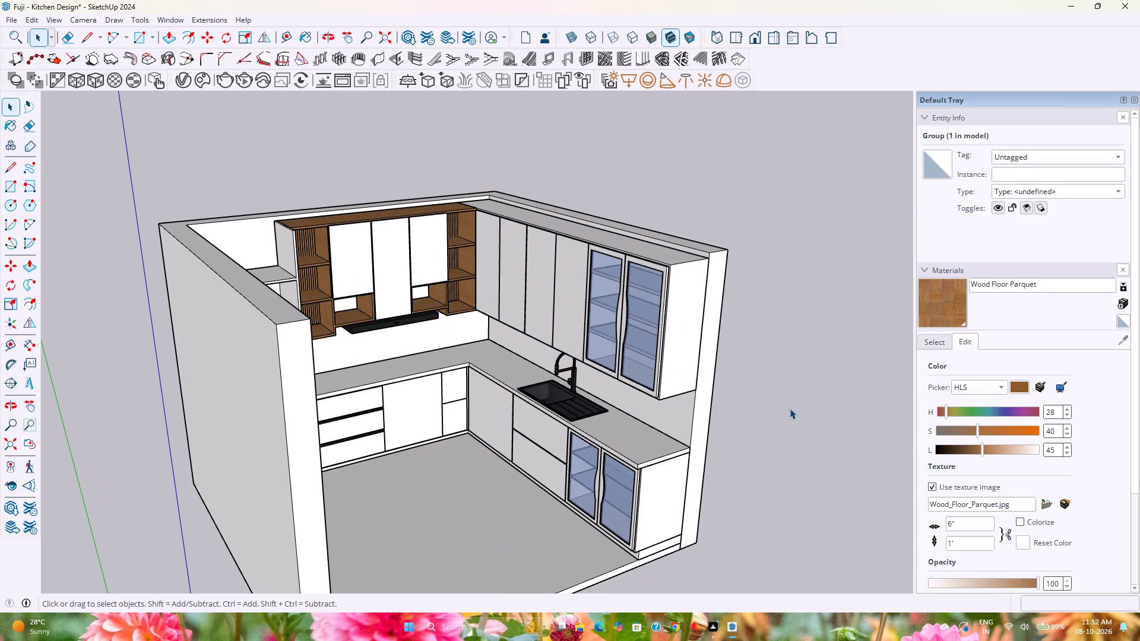
scroll(790, 409, "up", 4)
middle_click_drag(789, 409, 774, 304)
Look through the Tile materials and switch the material library to the Stone collection.
left_click(932, 344)
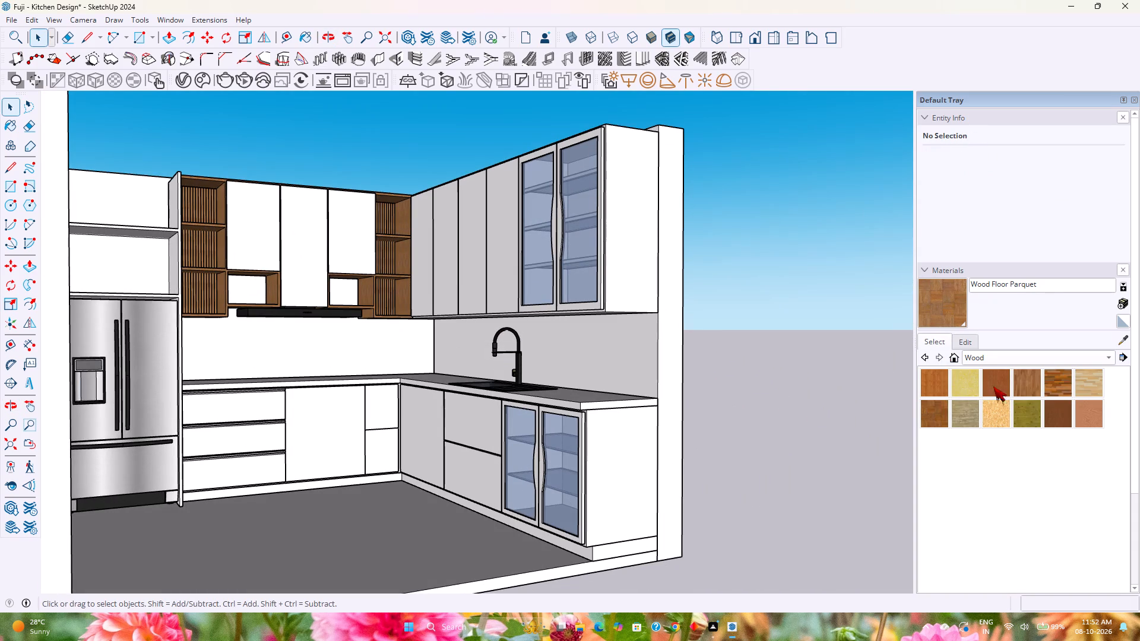
left_click(1012, 361)
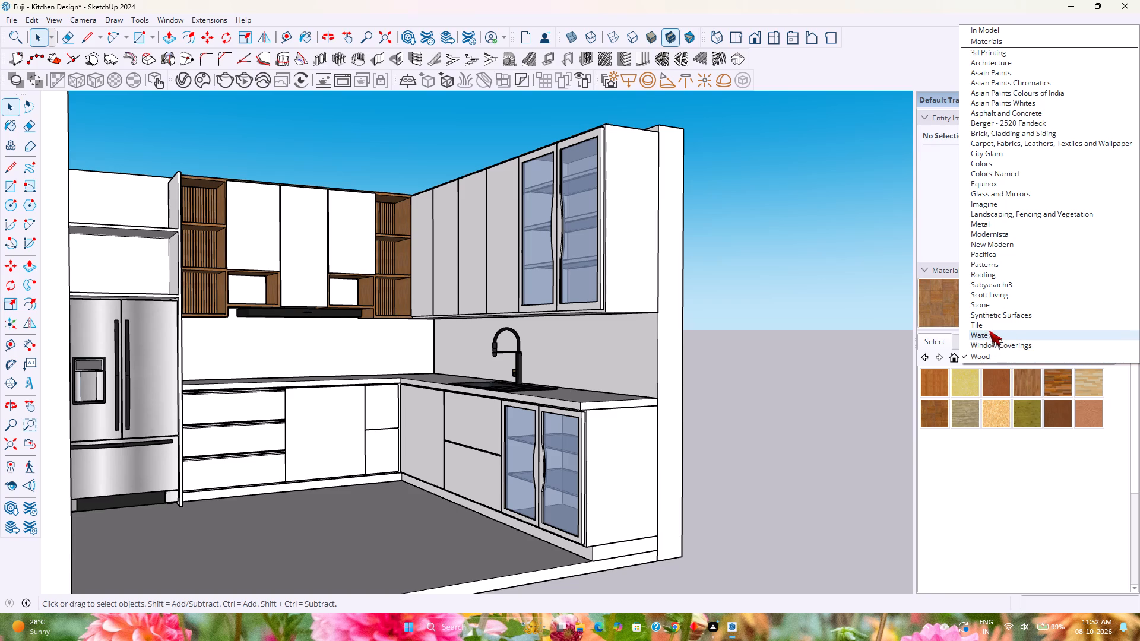
left_click(994, 329)
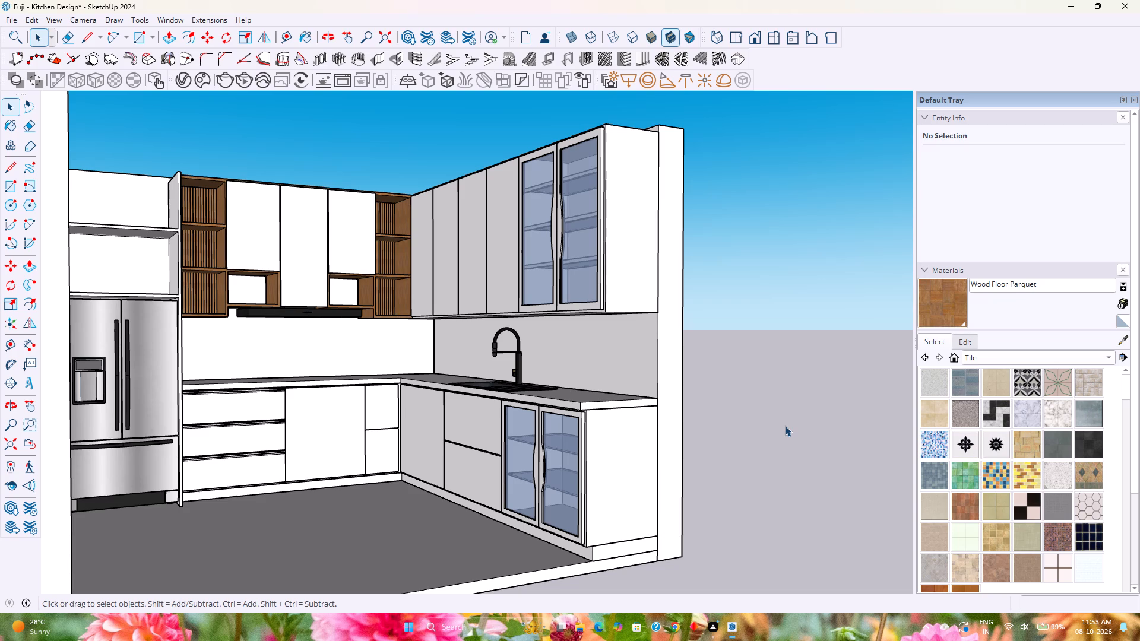
left_click(989, 361)
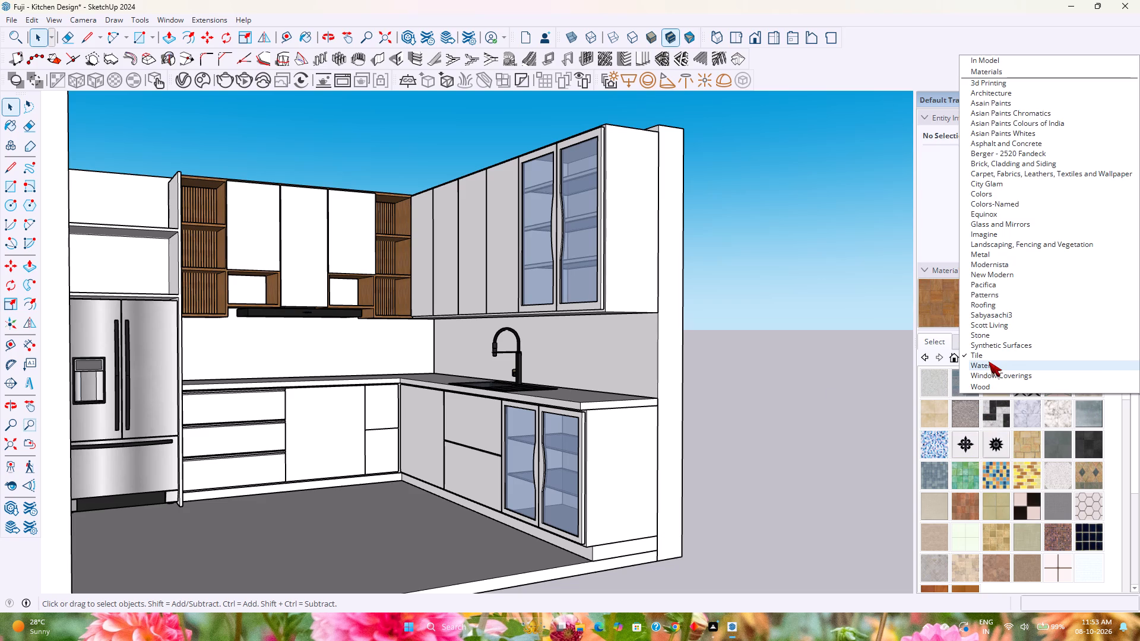
left_click(991, 335)
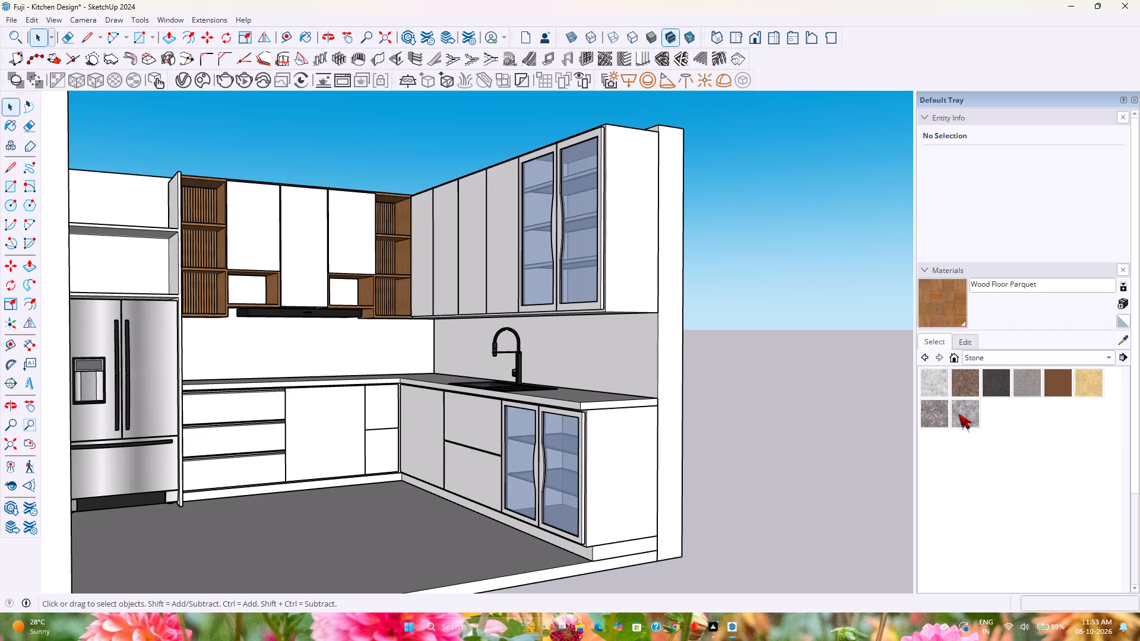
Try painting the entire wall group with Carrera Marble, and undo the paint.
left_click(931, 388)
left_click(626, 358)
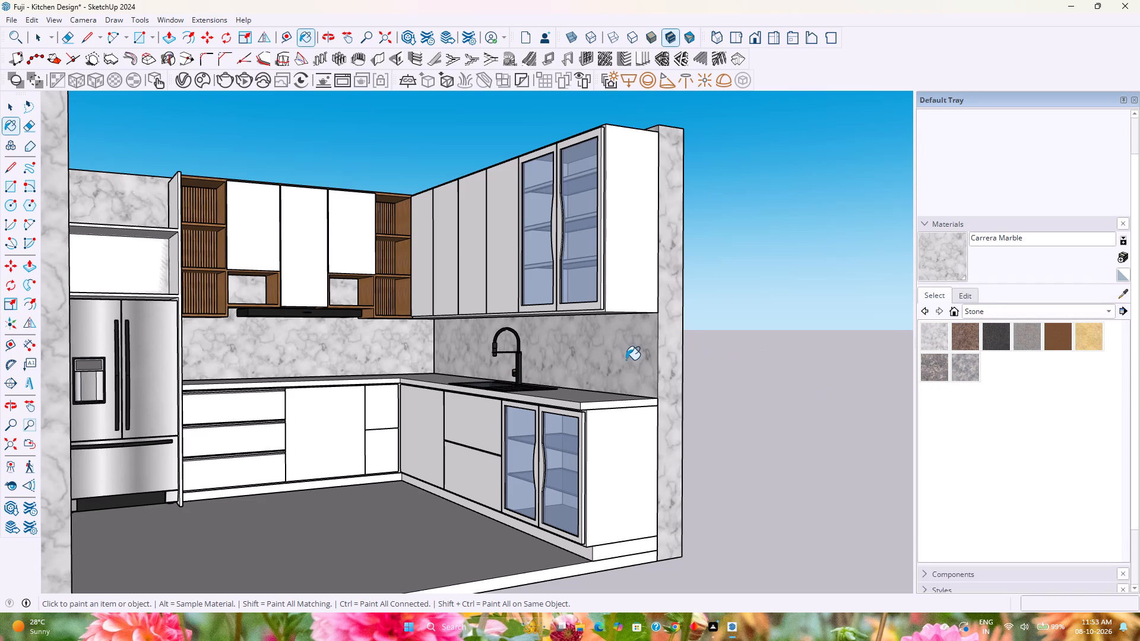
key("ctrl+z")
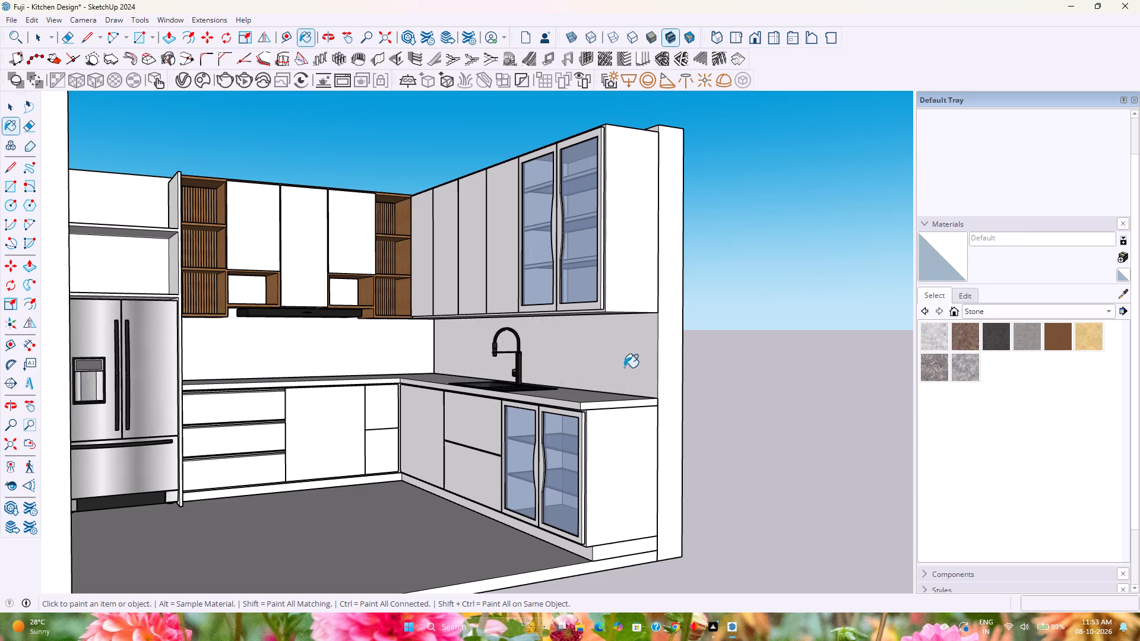
Open the wall group for editing and select the wall face behind the sink.
key("space")
double_click(624, 367)
scroll(624, 367, "up", 7)
middle_click_drag(624, 367, 593, 321)
scroll(593, 321, "down", 3)
middle_click_drag(593, 321, 661, 433)
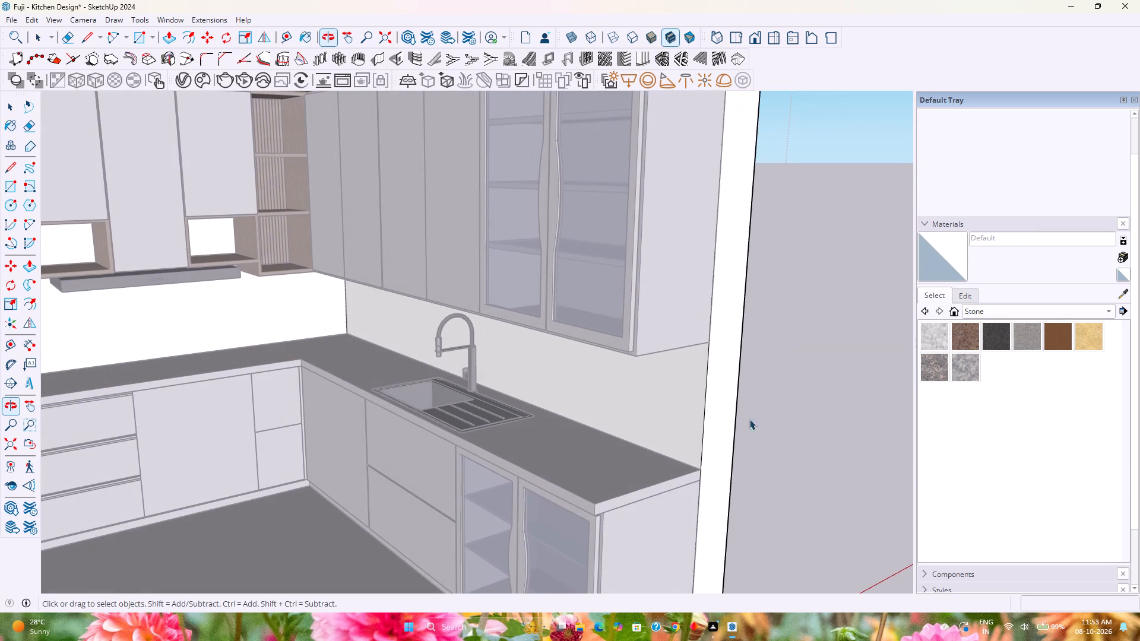
left_click(671, 407)
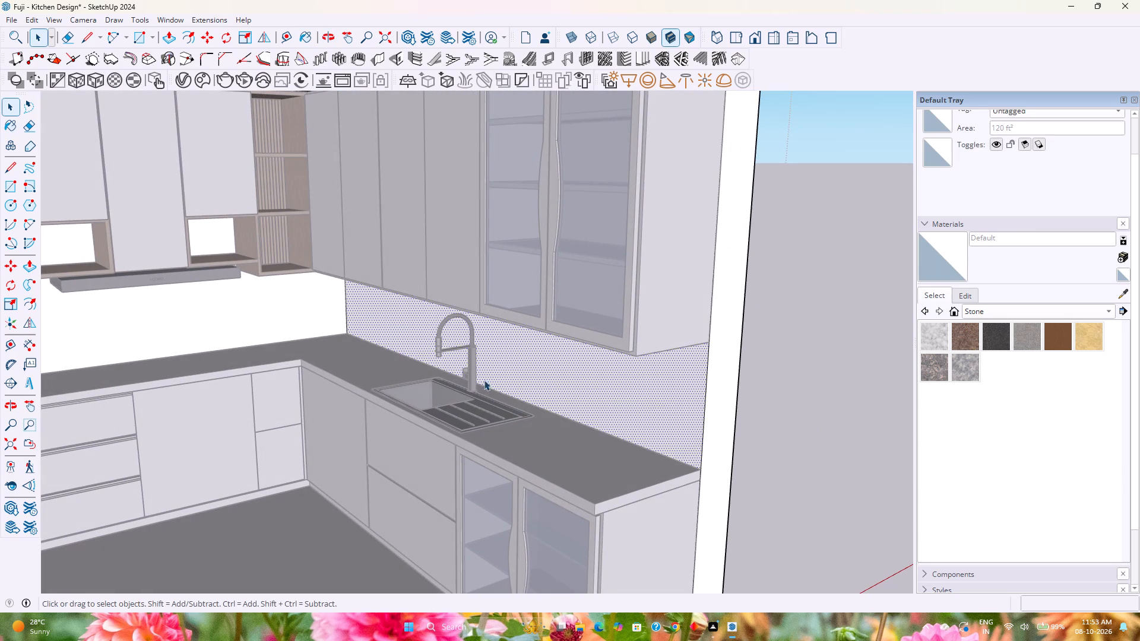
middle_click_drag(400, 348, 384, 252)
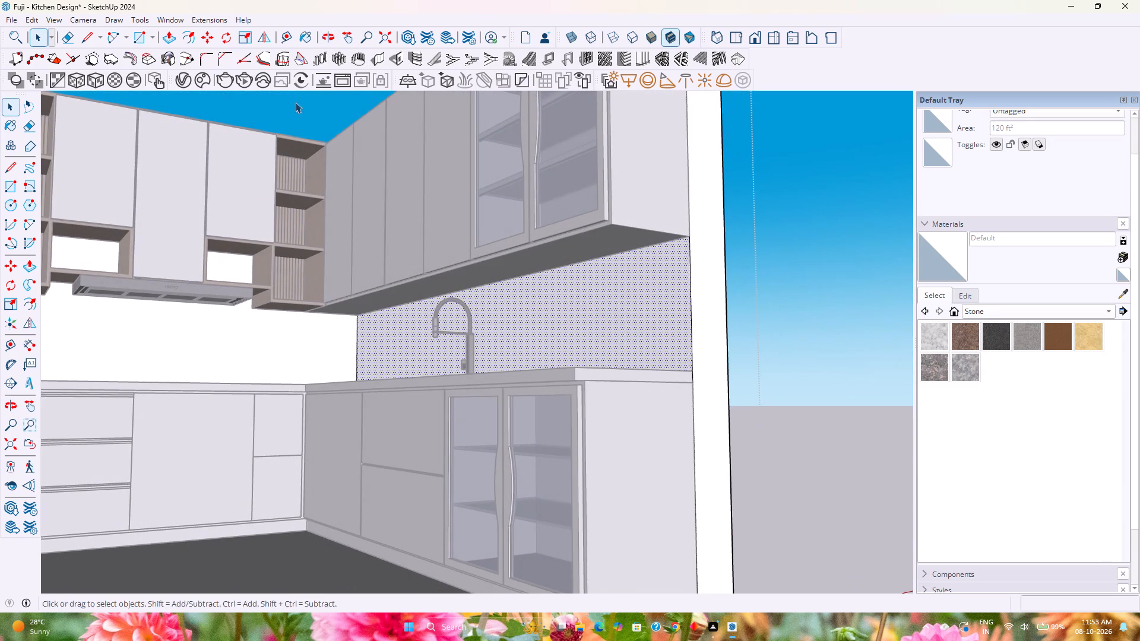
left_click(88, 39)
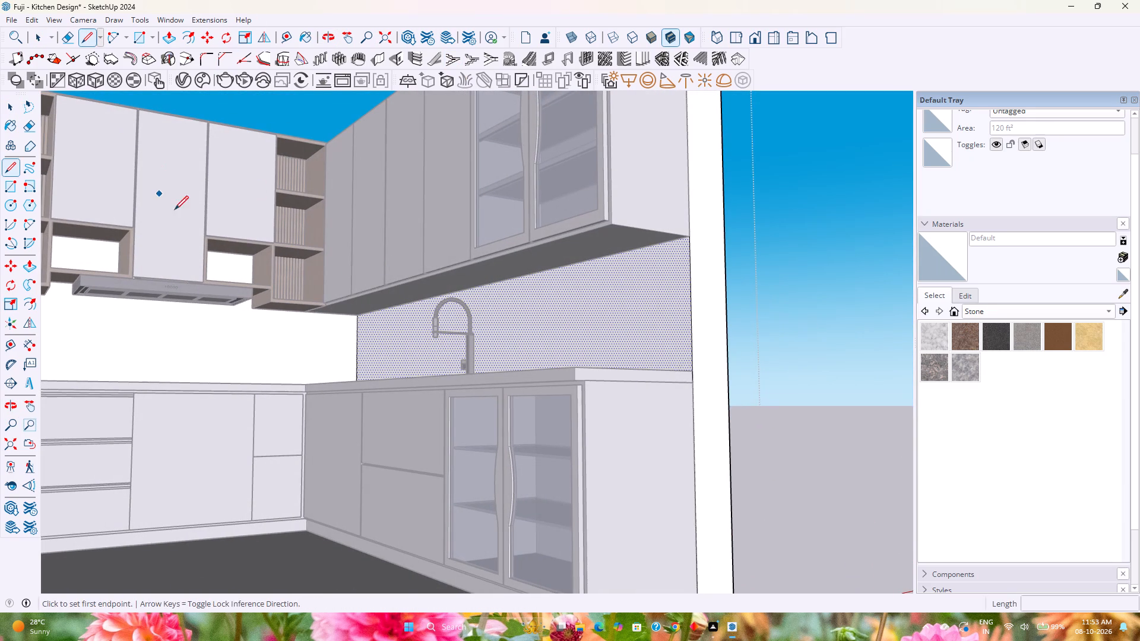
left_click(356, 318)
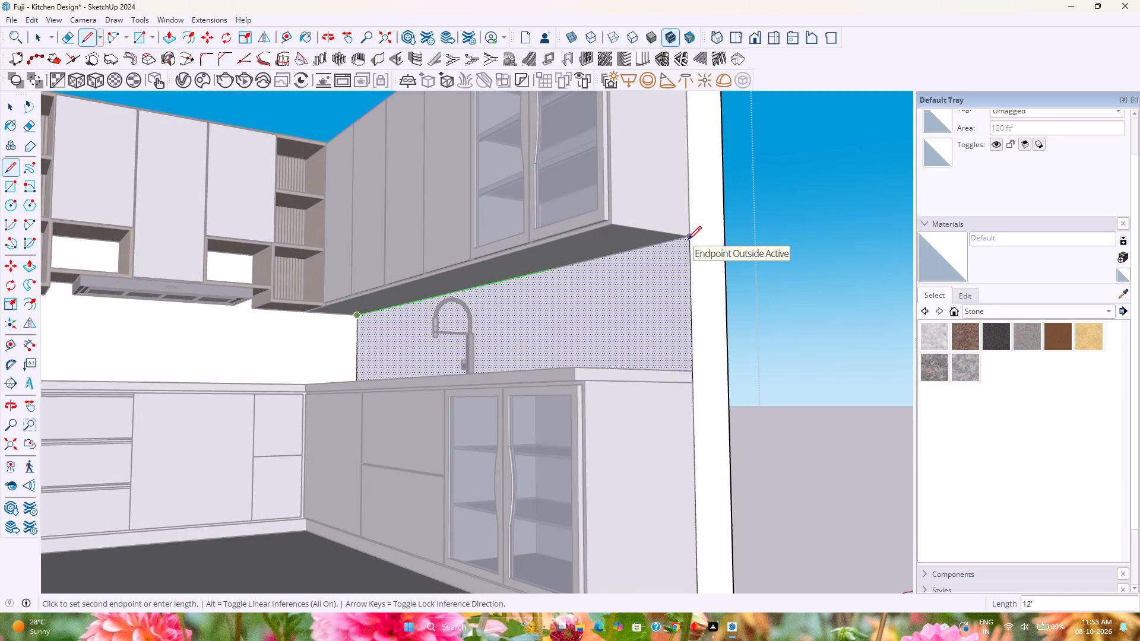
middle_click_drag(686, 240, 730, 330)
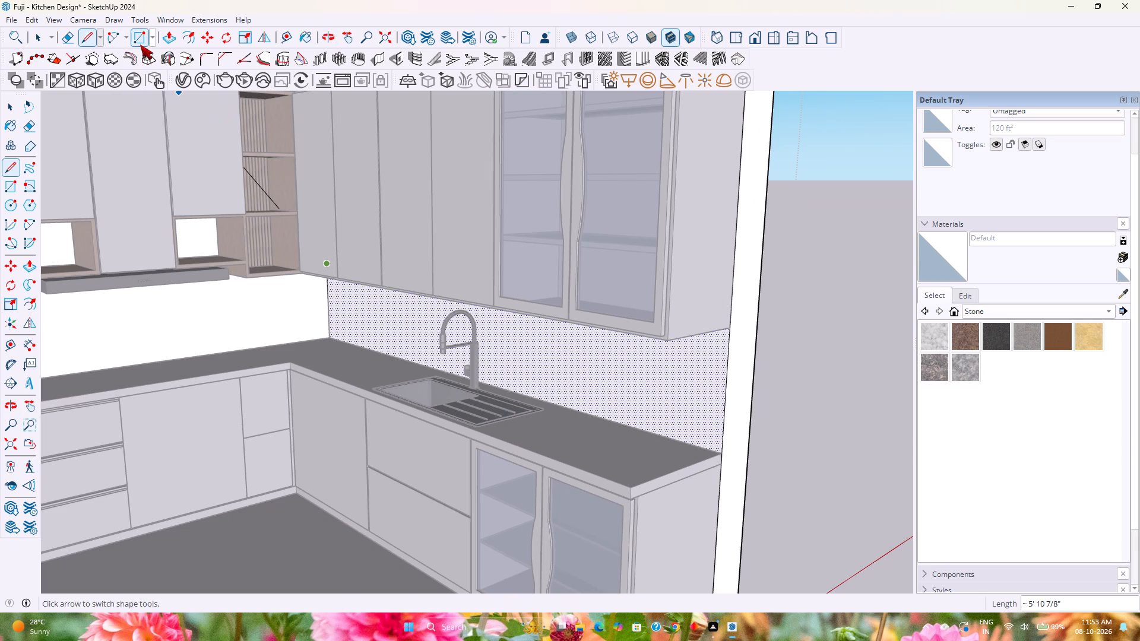
Draw a rectangle about 12' by 2' on the sink wall, filling the backsplash area between the upper cabinets and the countertop.
left_click(140, 45)
middle_click_drag(315, 276, 305, 163)
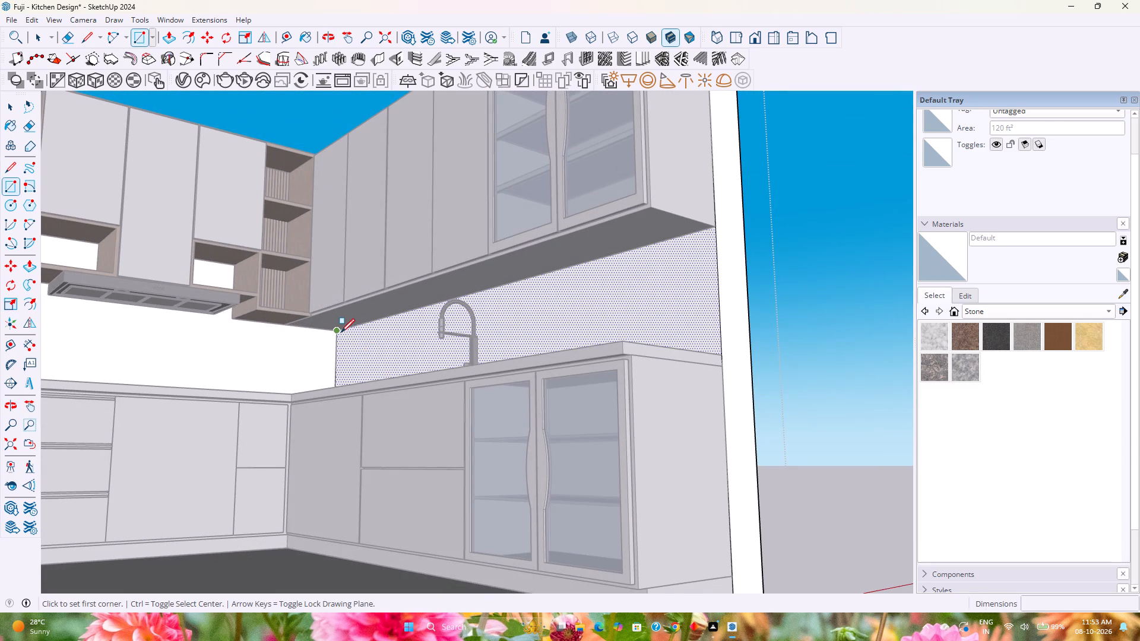
left_click(341, 332)
scroll(467, 351, "down", 1, "shift")
middle_click_drag(467, 351, 454, 299, "shift")
middle_click_drag(455, 296, 502, 422)
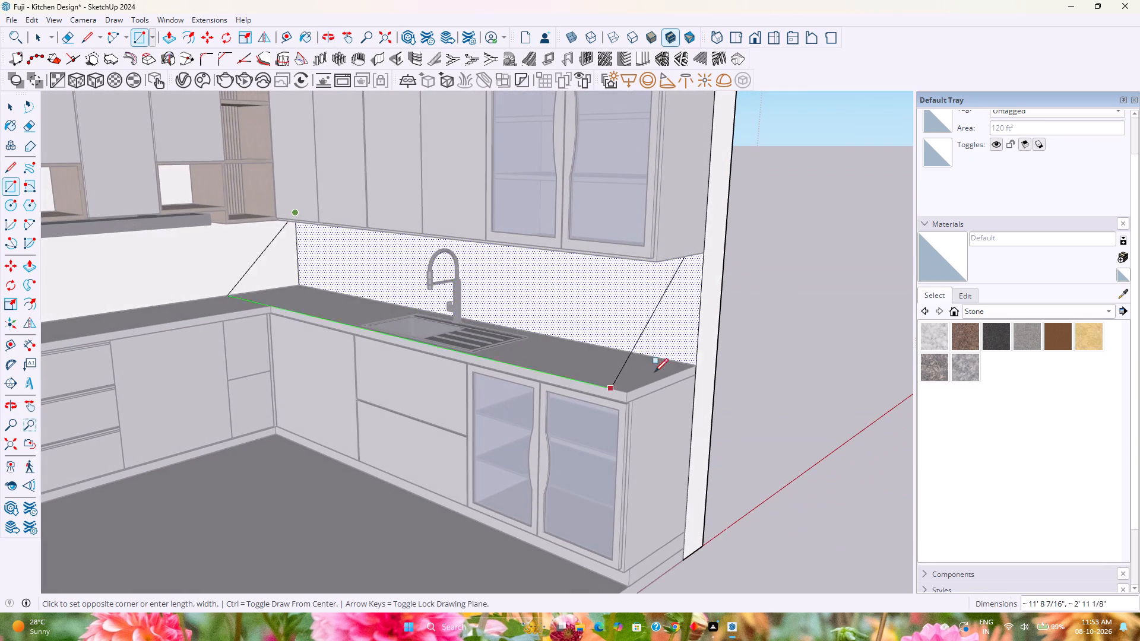
left_click(695, 364)
Draw edges on the back wall under the fridge-side open-shelf unit and up its inner end to the raised section.
middle_click_drag(300, 290, 469, 296, "shift")
middle_click_drag(485, 303, 346, 243)
middle_click_drag(517, 405, 349, 353)
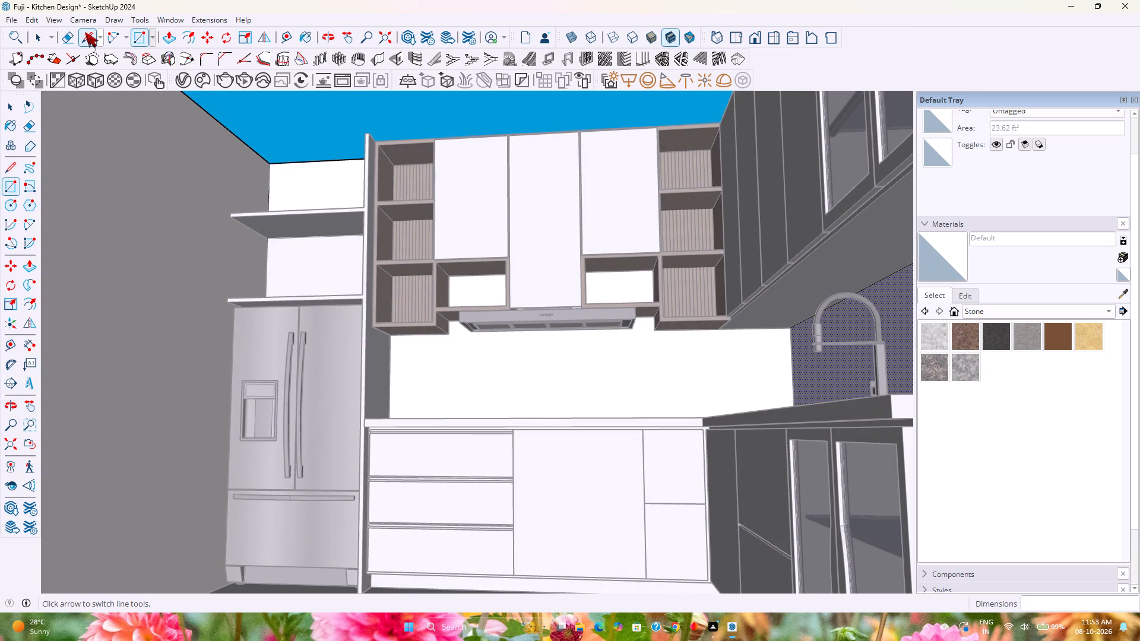
left_click(85, 32)
left_click(395, 337)
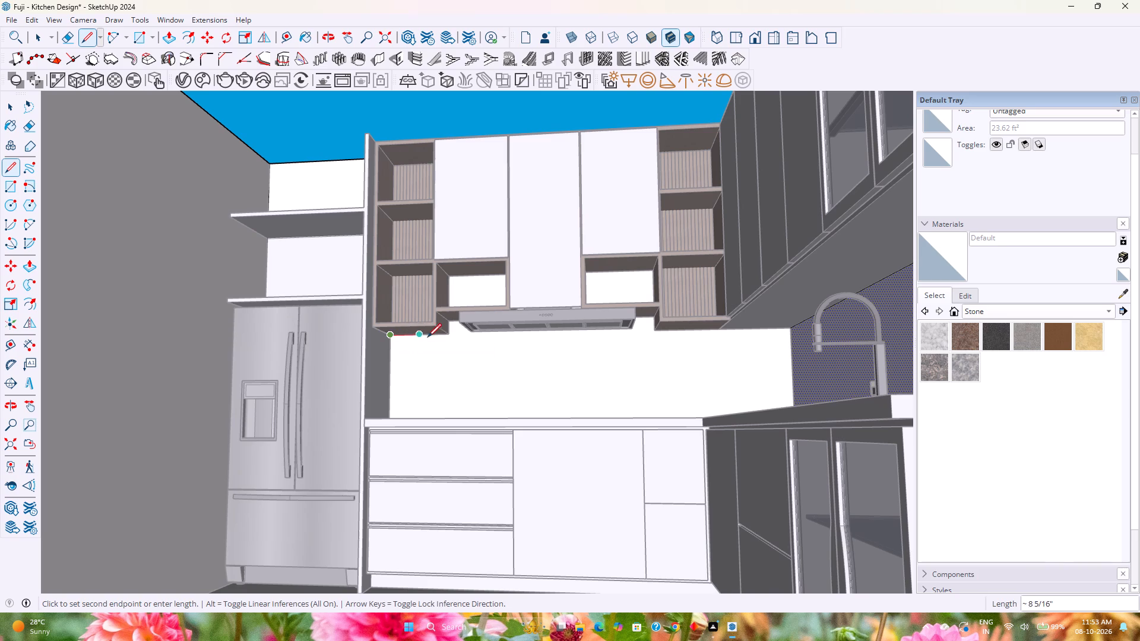
left_click(452, 338)
key("ctrl+z")
scroll(444, 347, "up", 12)
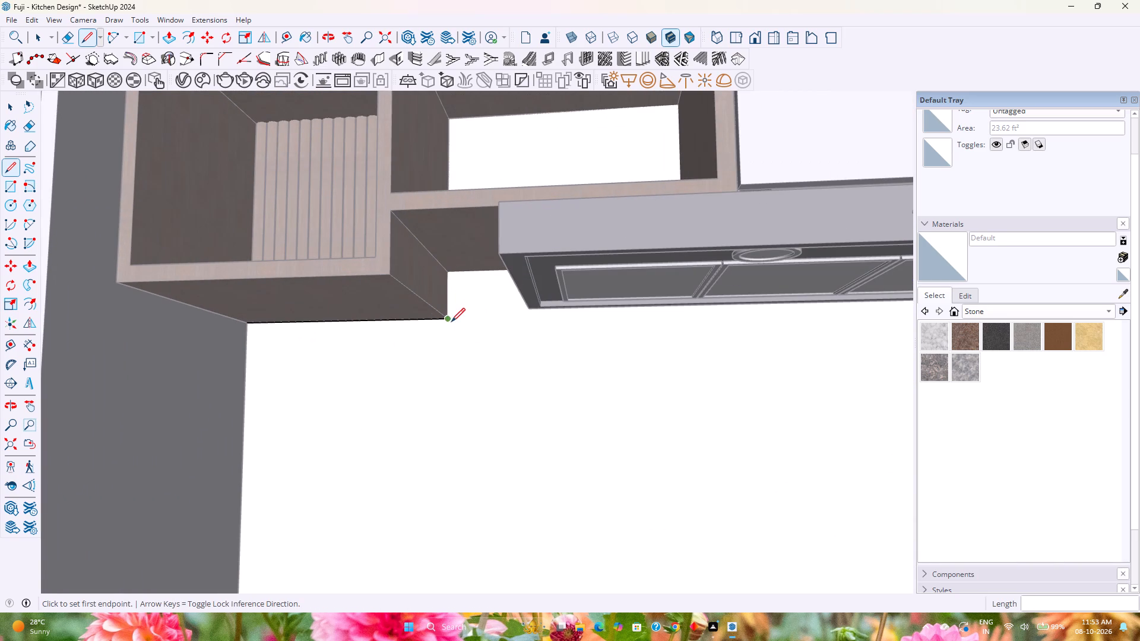
left_click(451, 322)
left_click(447, 277)
Continue the backsplash's top edge behind the range hood, down about 3 11/16", and along the other shelf unit to the sink-wall corner.
middle_click_drag(449, 277, 553, 323)
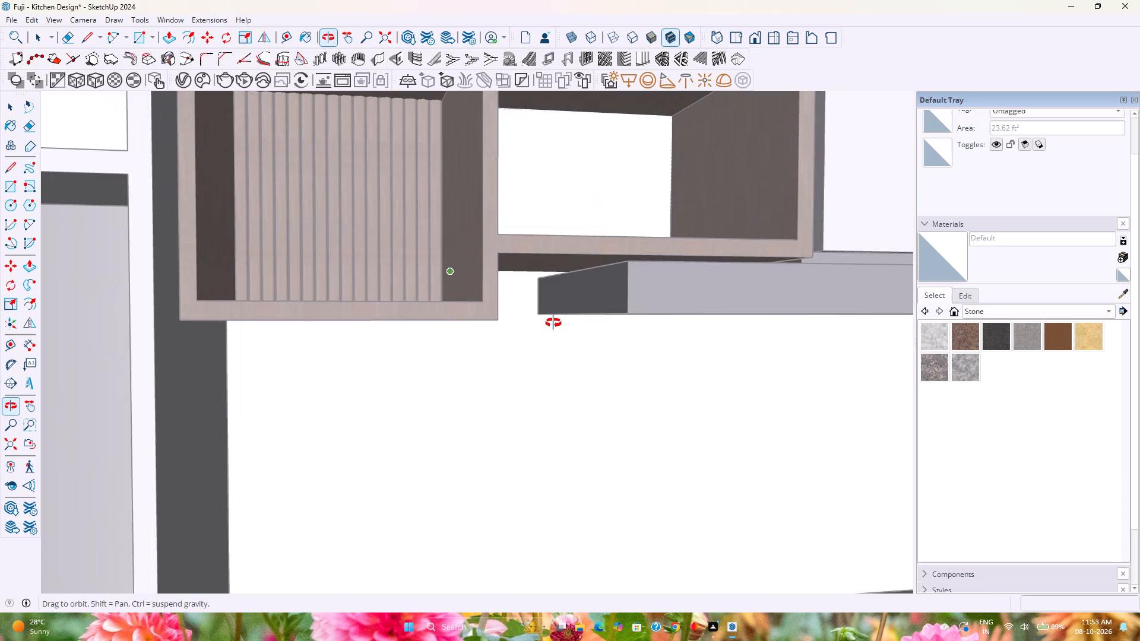
middle_click_drag(553, 323, 534, 319)
scroll(596, 314, "down", 5)
scroll(607, 318, "down", 1, "shift")
middle_click_drag(607, 318, 370, 279, "shift")
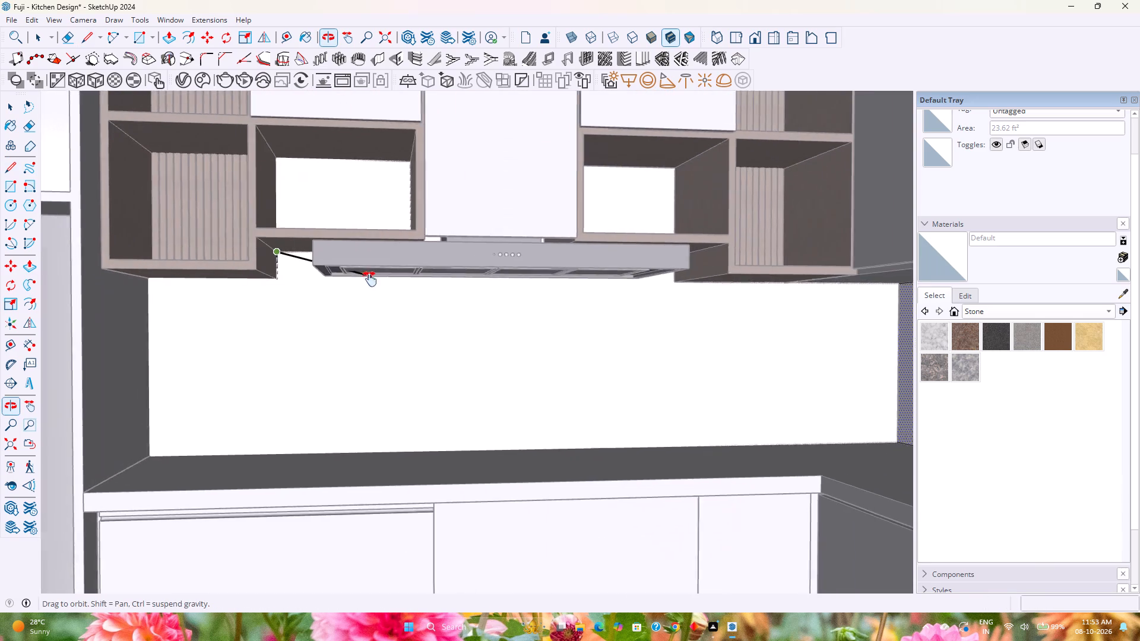
middle_click_drag(370, 279, 369, 279, "shift")
scroll(369, 279, "down", 4)
middle_click_drag(563, 307, 436, 304, "shift")
left_click(451, 262)
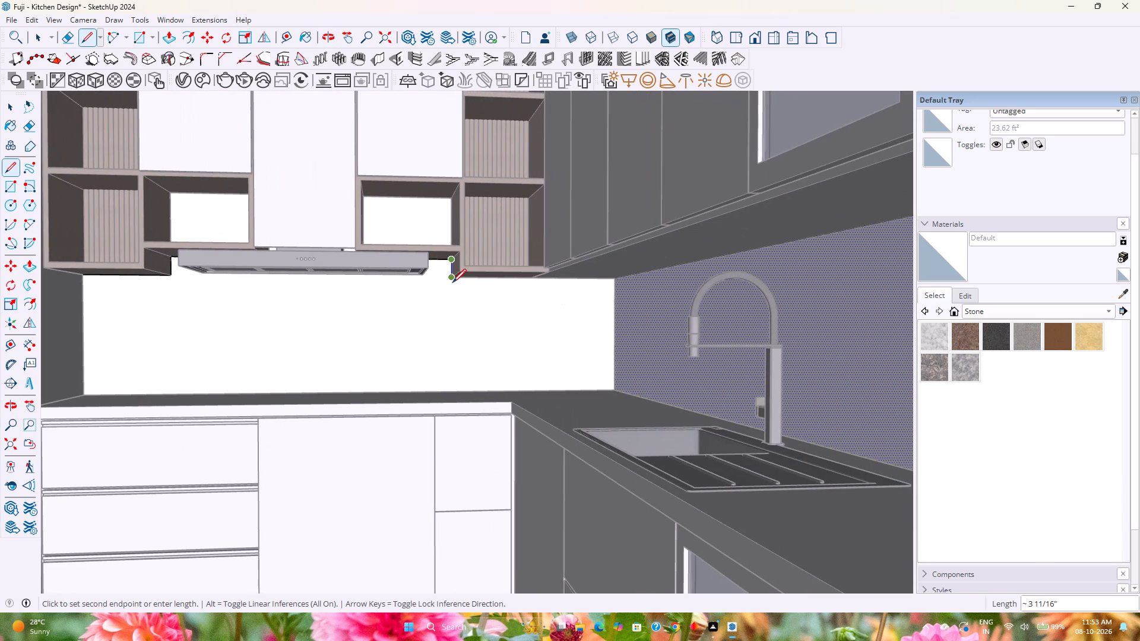
left_click(452, 278)
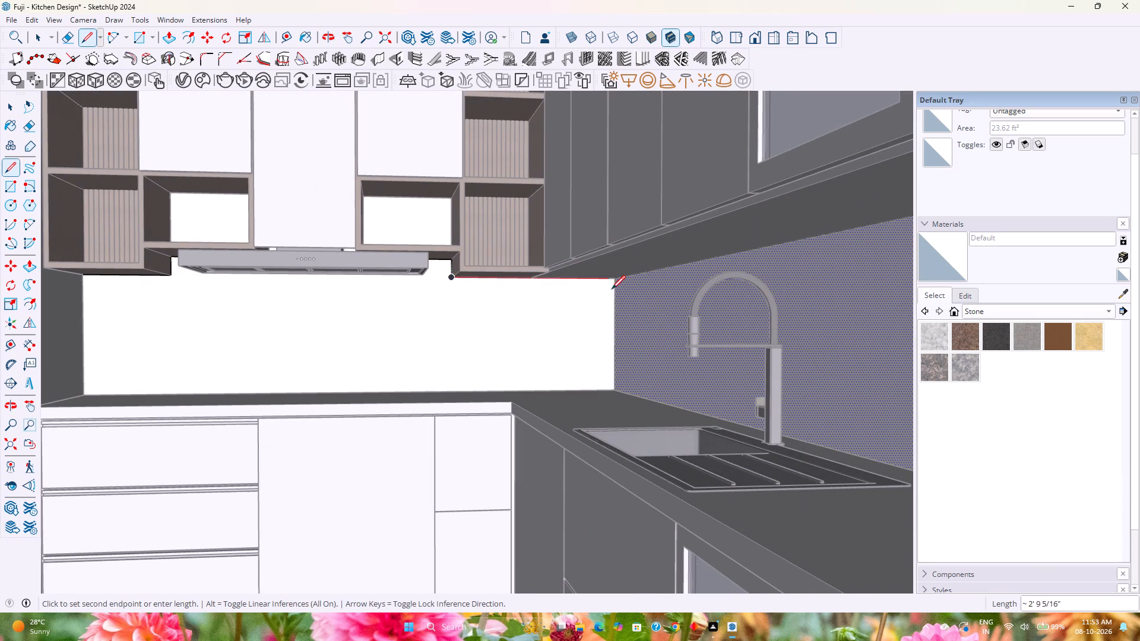
left_click(616, 281)
Close the back-wall backsplash outline with vertical edges about 1' 11 5/8" high at both ends and an edge along the countertop.
left_click(612, 385)
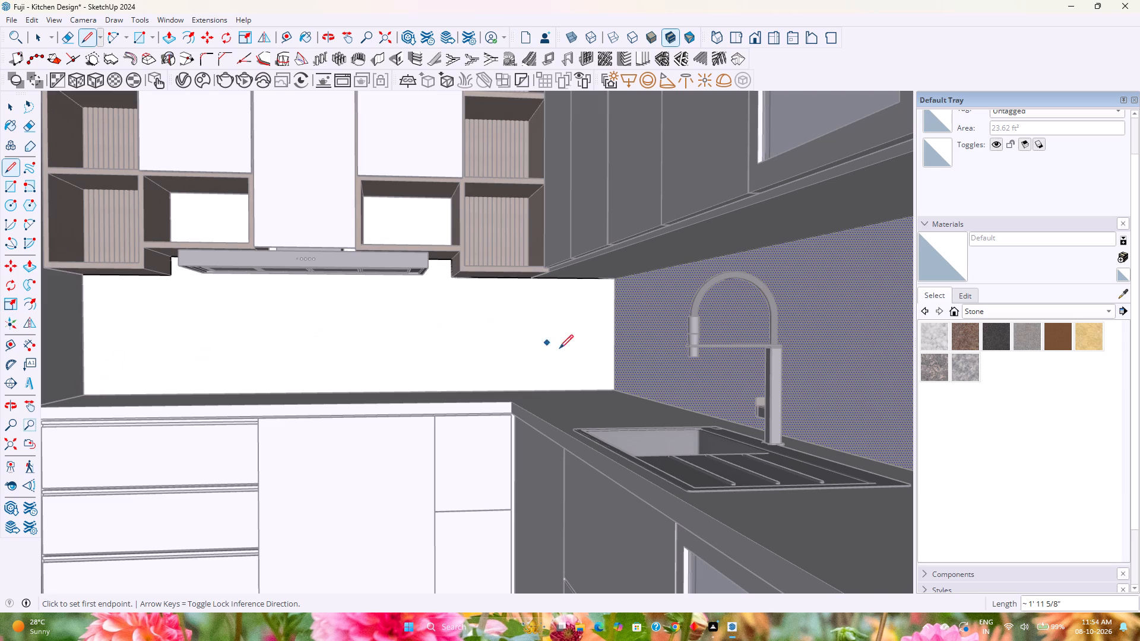
left_click(617, 386)
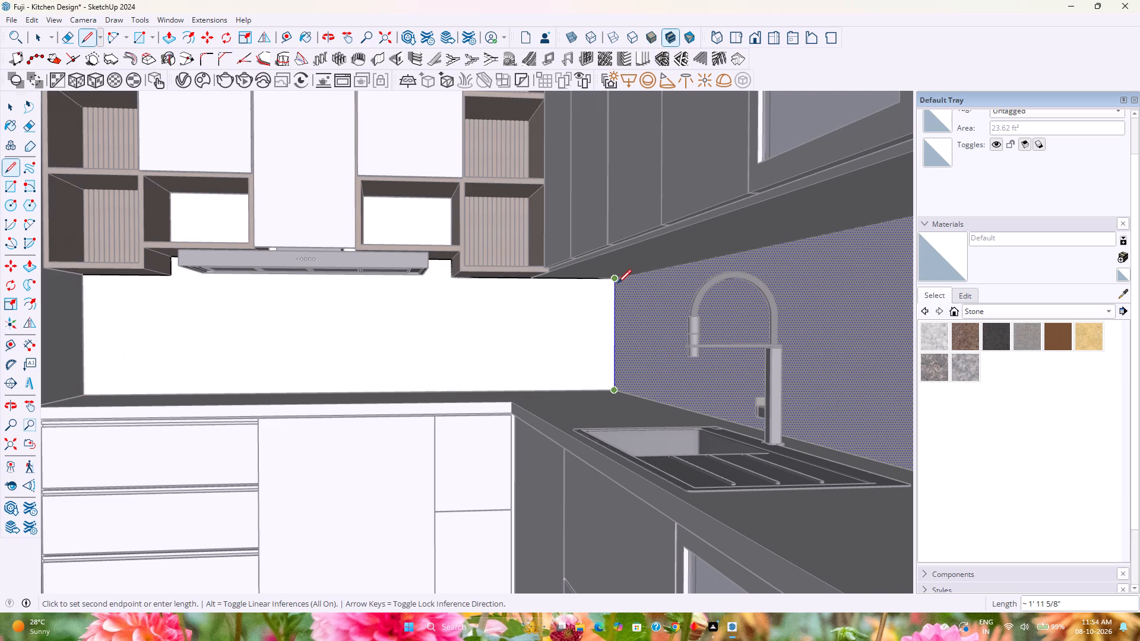
left_click(617, 283)
left_click(619, 388)
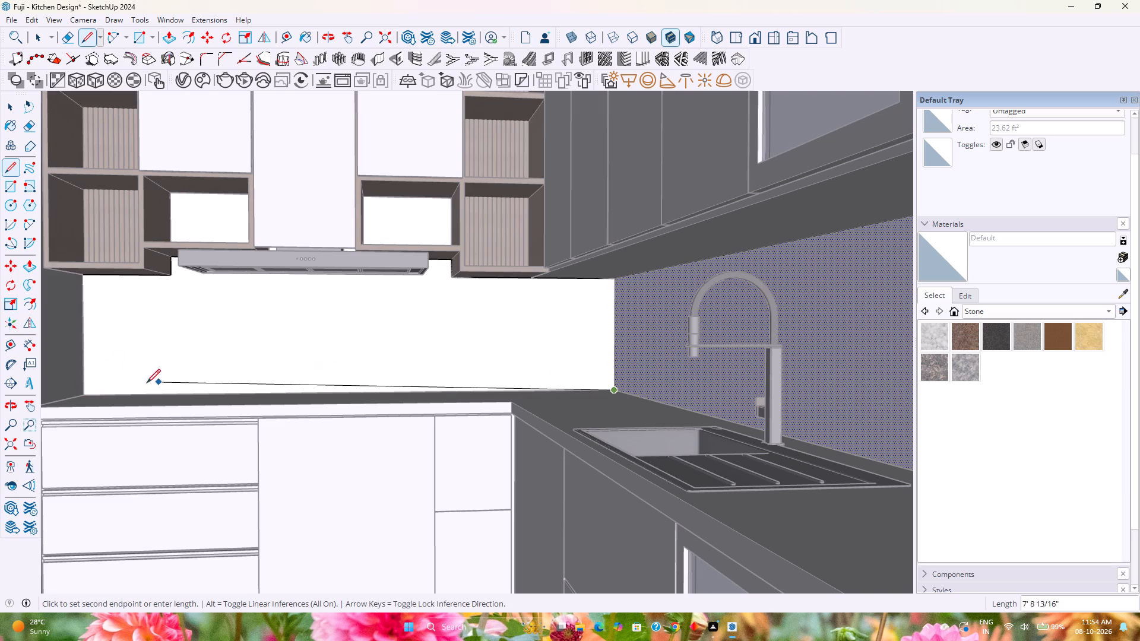
left_click(80, 396)
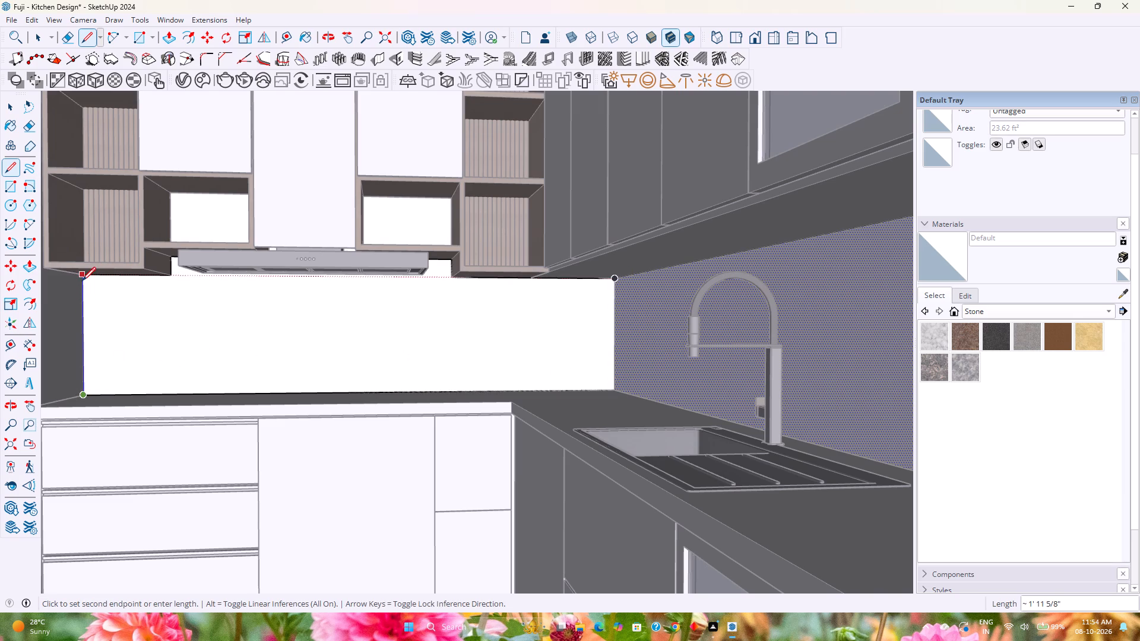
left_click(82, 280)
left_click(88, 394)
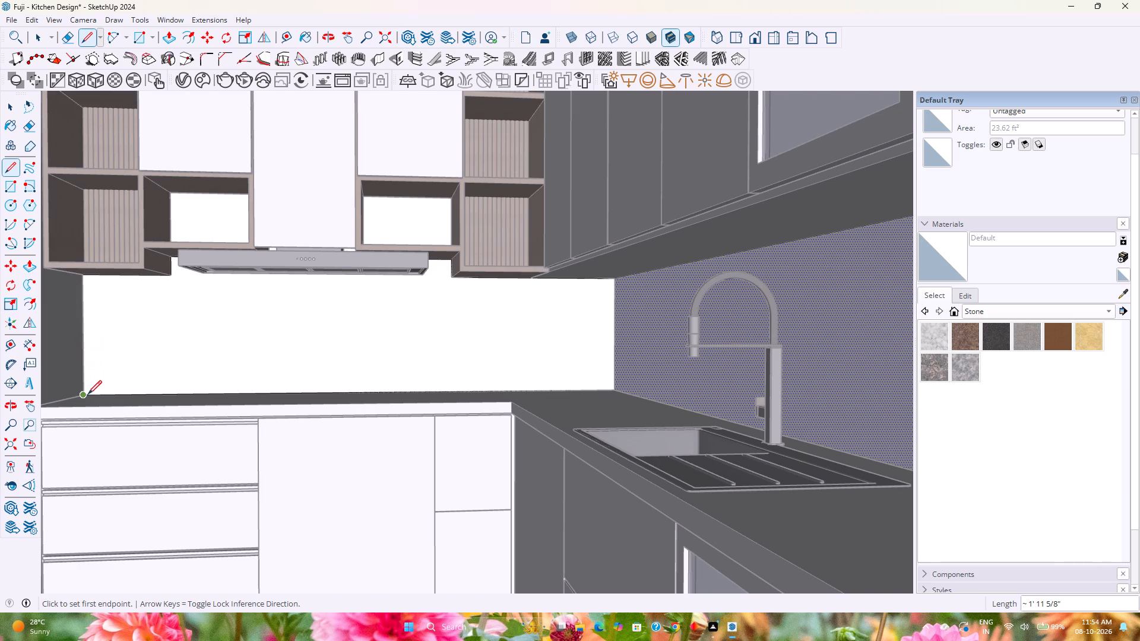
left_click(87, 276)
Paint the back-wall and sink-wall backsplash faces with Carrera Marble.
key("space")
left_click(204, 350)
middle_click_drag(204, 347, 315, 338)
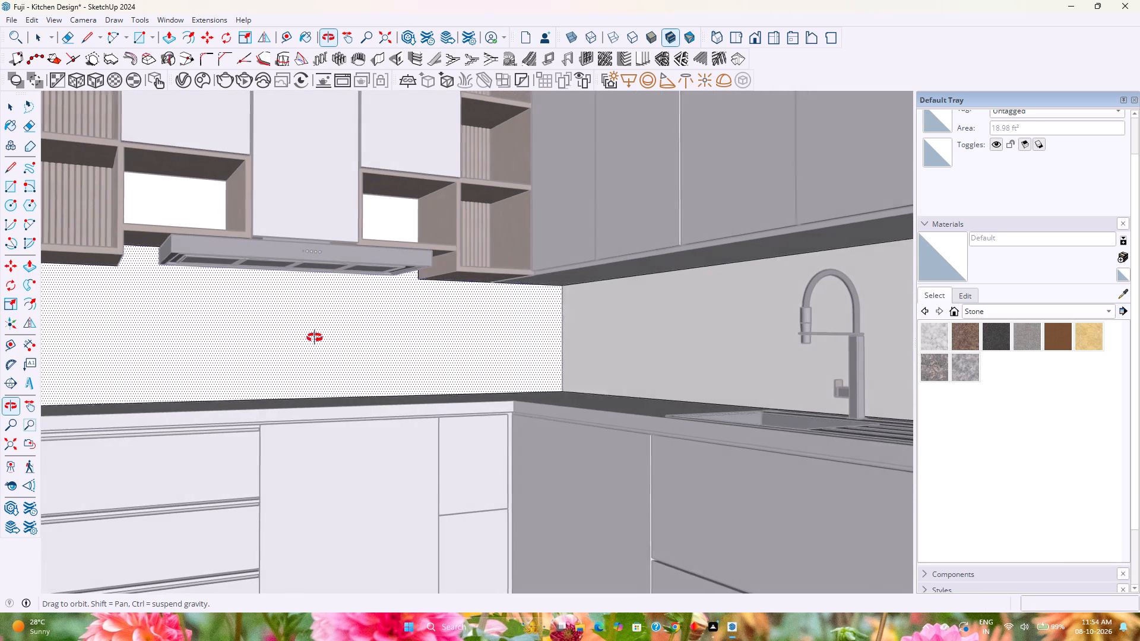
middle_click_drag(315, 338, 310, 339)
left_click(929, 332)
left_click(533, 342)
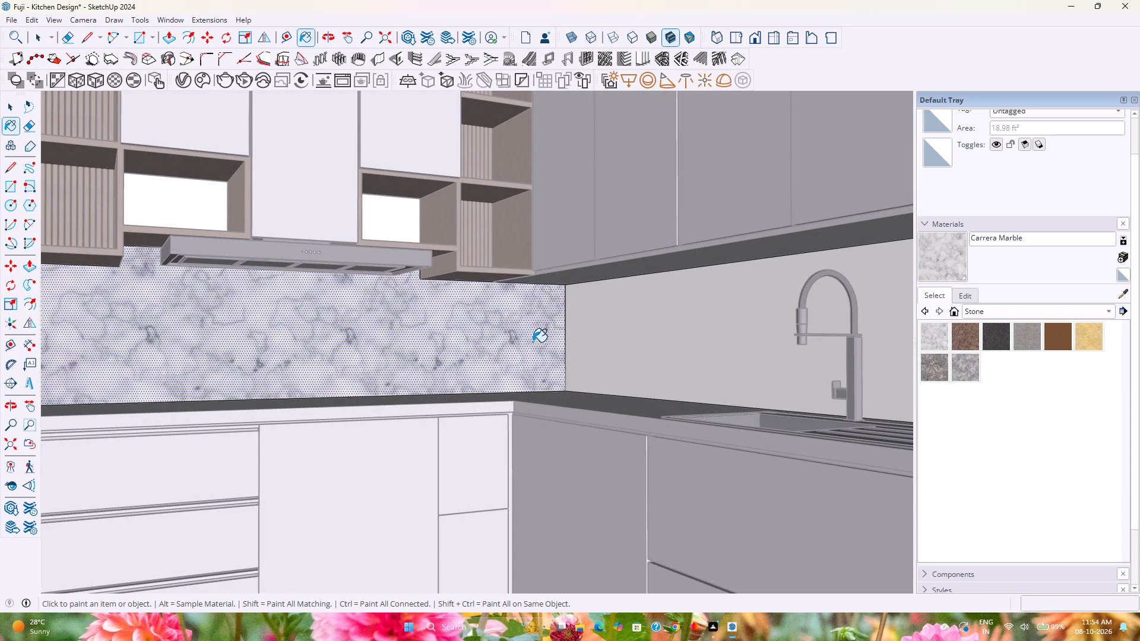
left_click(665, 348)
scroll(640, 360, "down", 5)
middle_click_drag(635, 370, 560, 356)
scroll(560, 356, "down", 3)
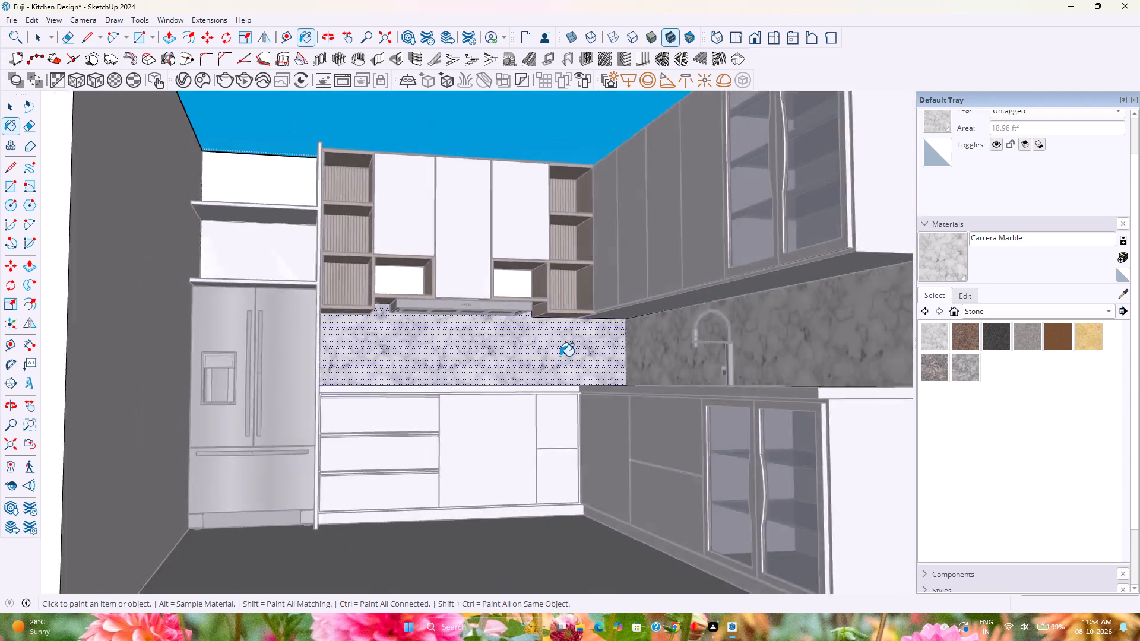
scroll(560, 356, "down", 2)
middle_click_drag(560, 356, 569, 458)
Finish painting the backsplash and leave the wall group.
key("Escape")
key("space")
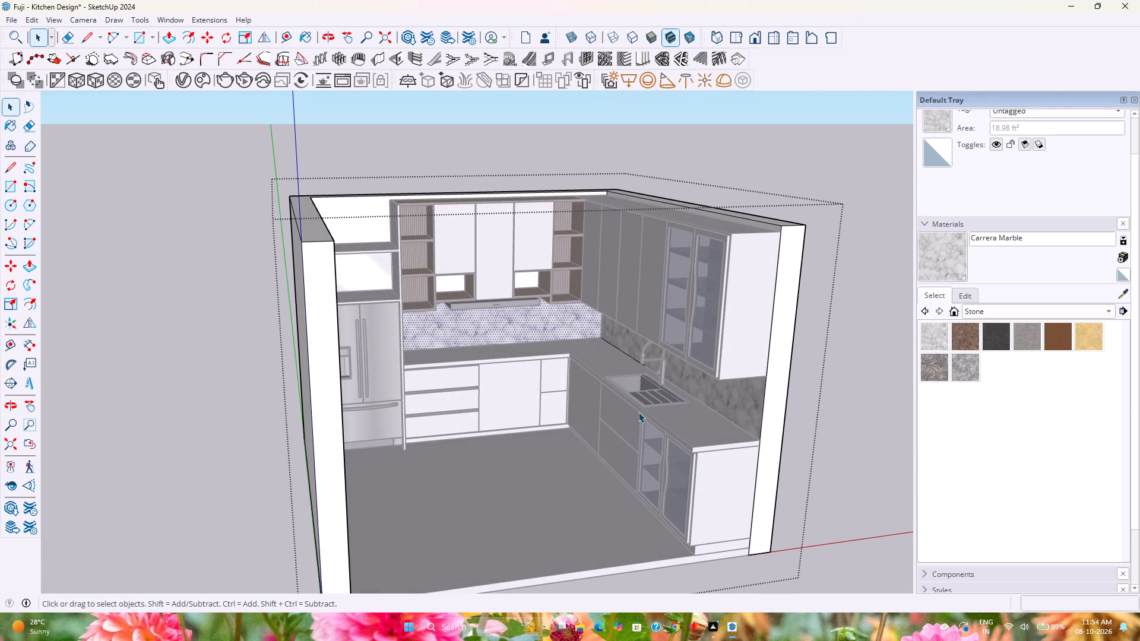
scroll(1019, 379, "up", 4)
scroll(357, 435, "up", 3)
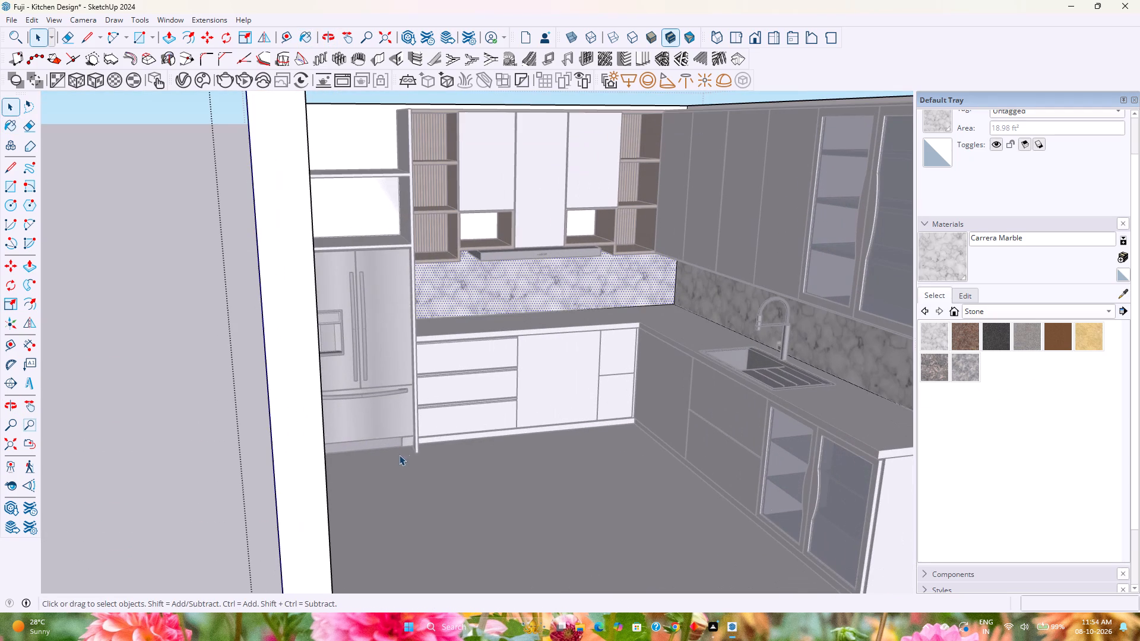
left_click(966, 362)
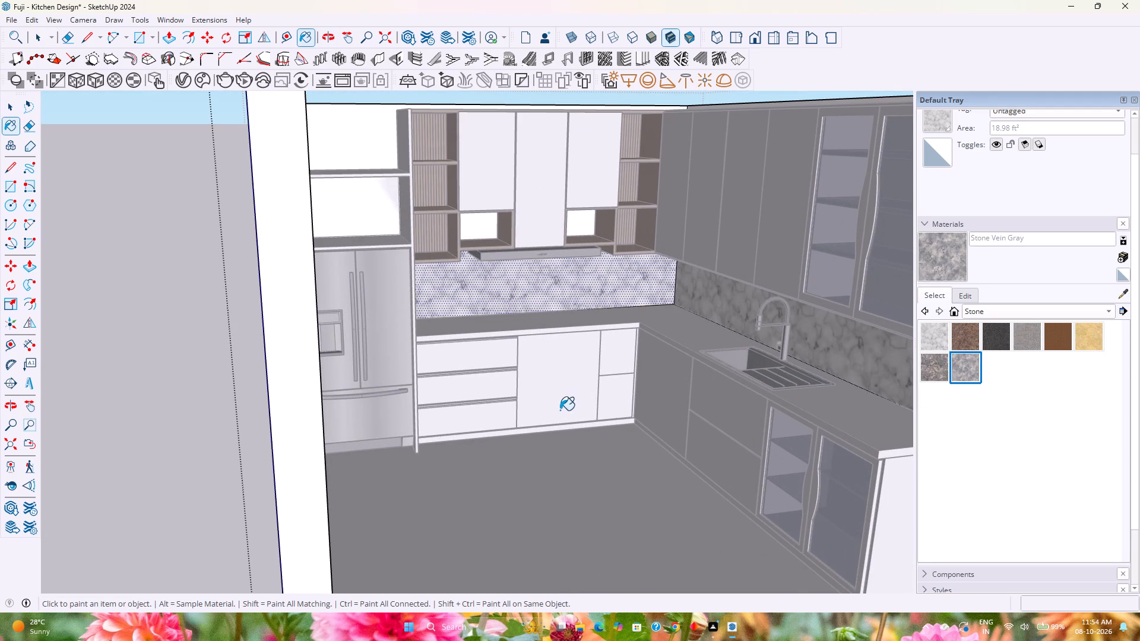
key("Escape")
key("space")
key("Escape")
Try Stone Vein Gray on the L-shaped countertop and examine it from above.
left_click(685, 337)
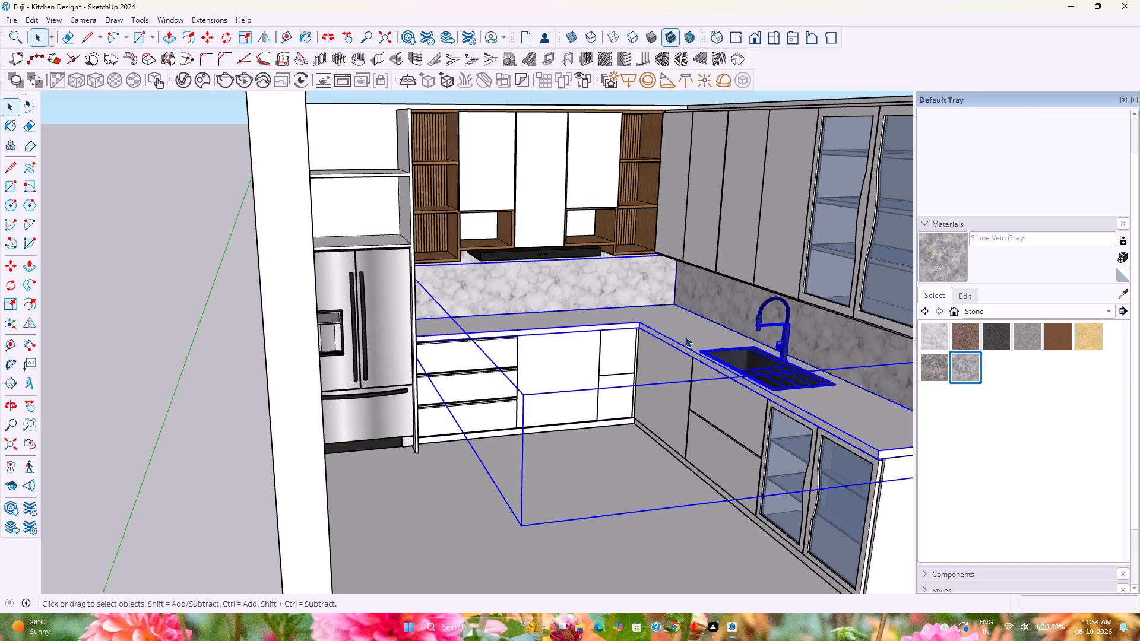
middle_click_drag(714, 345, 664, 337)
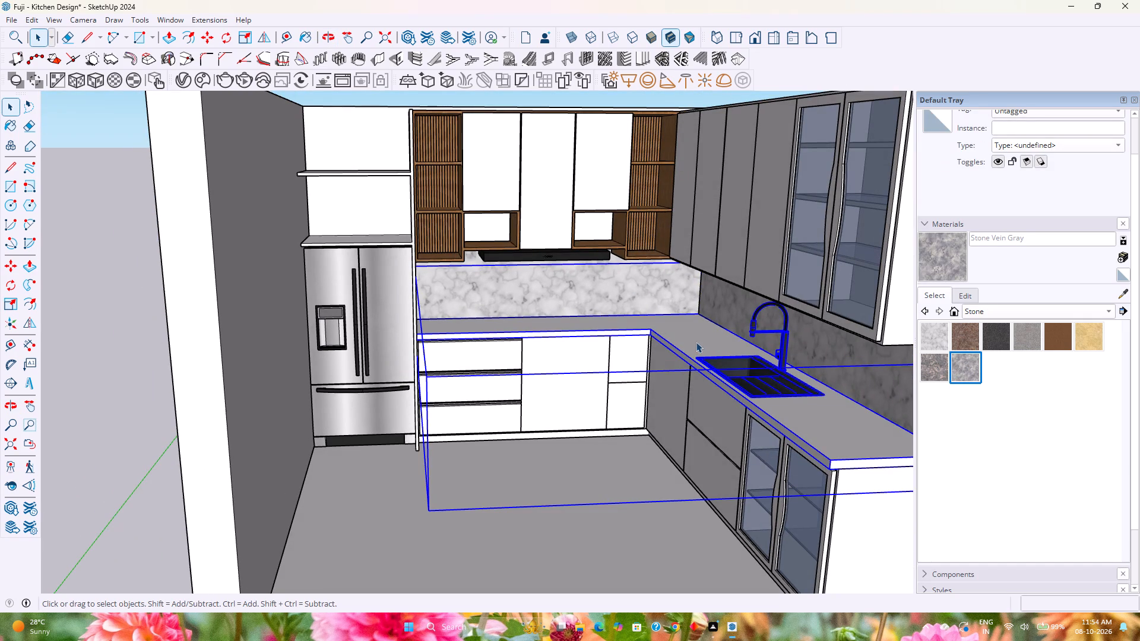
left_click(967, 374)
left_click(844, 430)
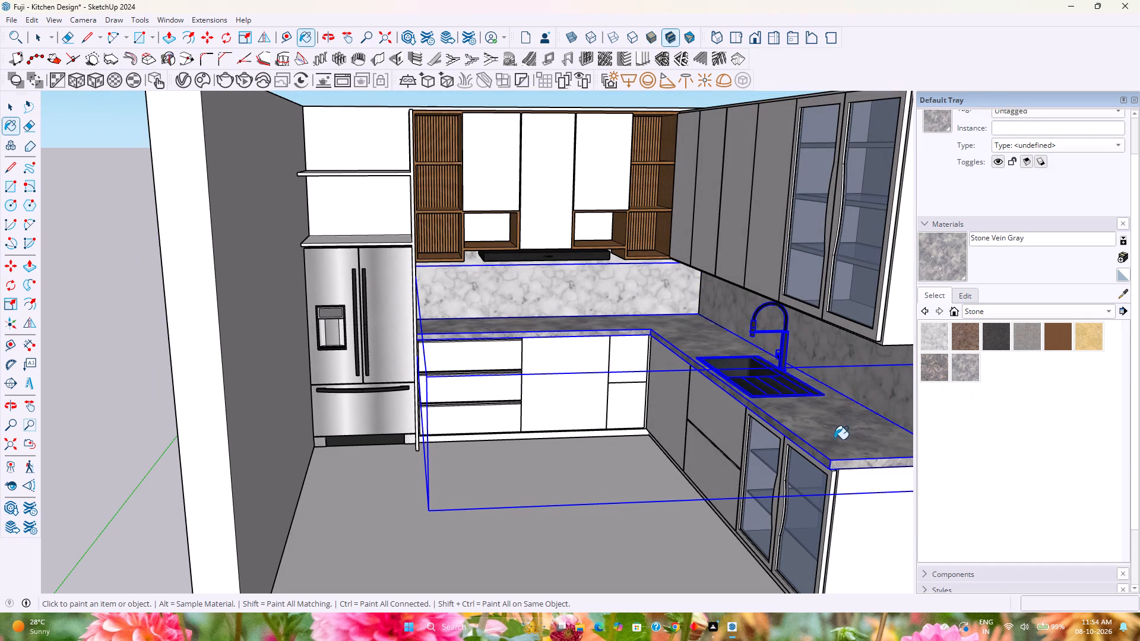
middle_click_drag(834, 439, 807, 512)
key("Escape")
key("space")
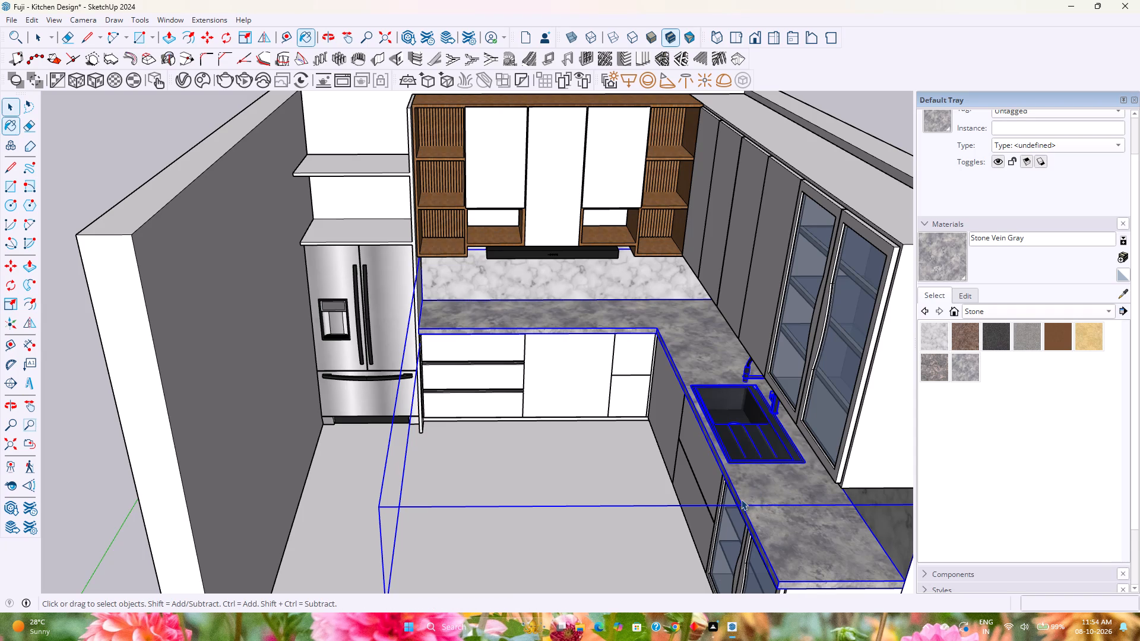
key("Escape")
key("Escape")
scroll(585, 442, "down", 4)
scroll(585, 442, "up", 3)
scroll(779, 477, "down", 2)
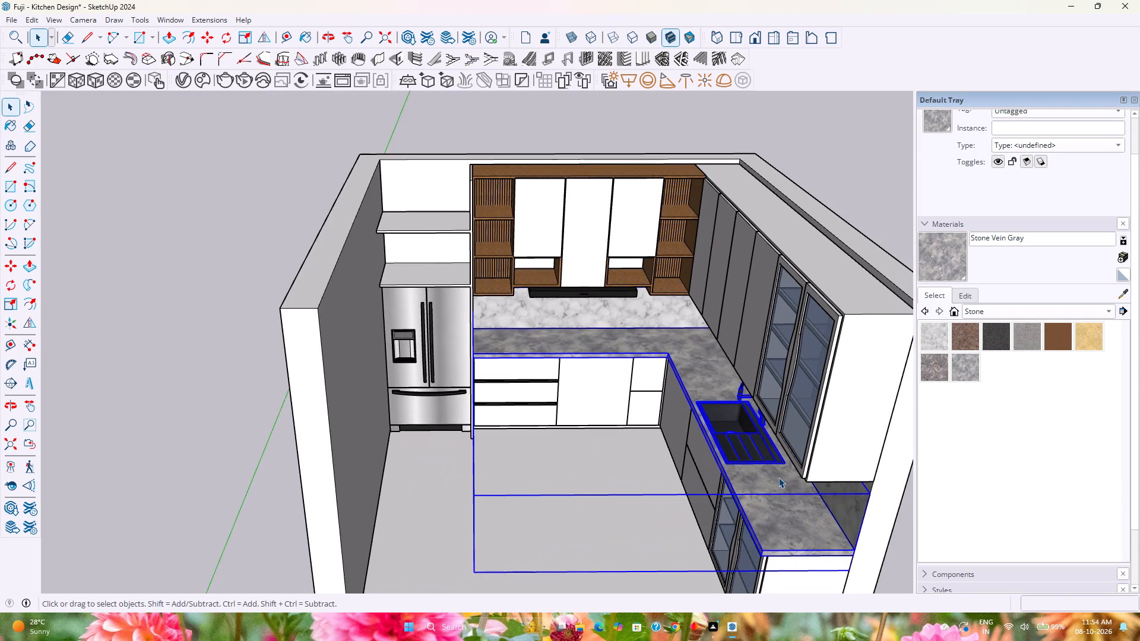
Paint the L-shaped countertop with Stone Marble.
left_click(931, 373)
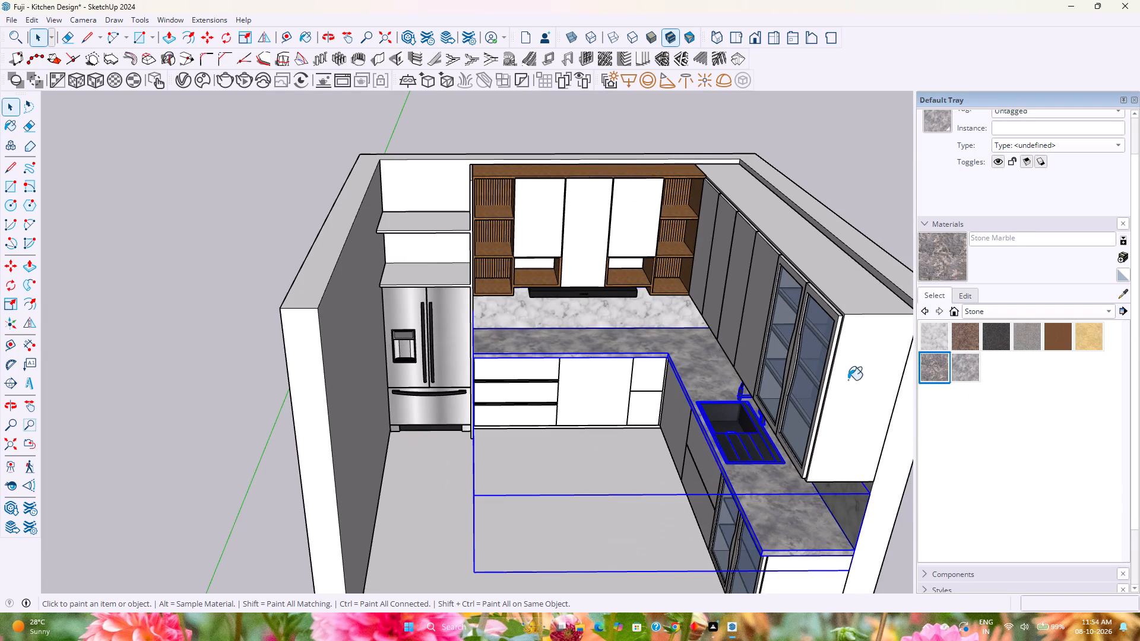
left_click(720, 386)
middle_click_drag(688, 436, 672, 366)
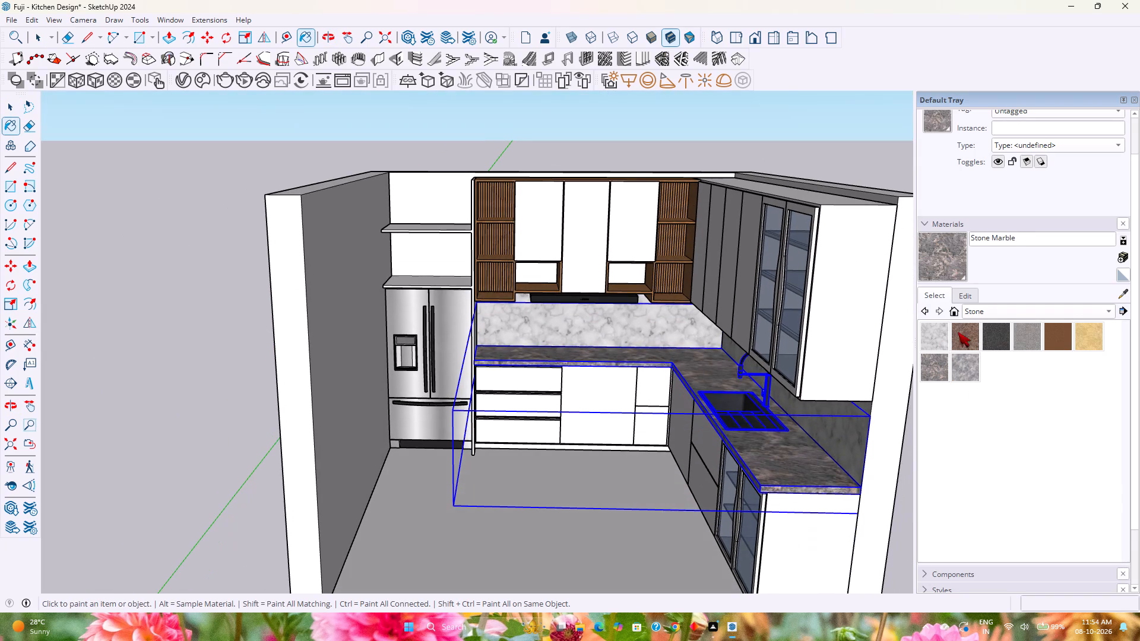
Set the Stone Marble texture width to 2', leave the Paint Bucket and deselect the countertop.
left_click(958, 300)
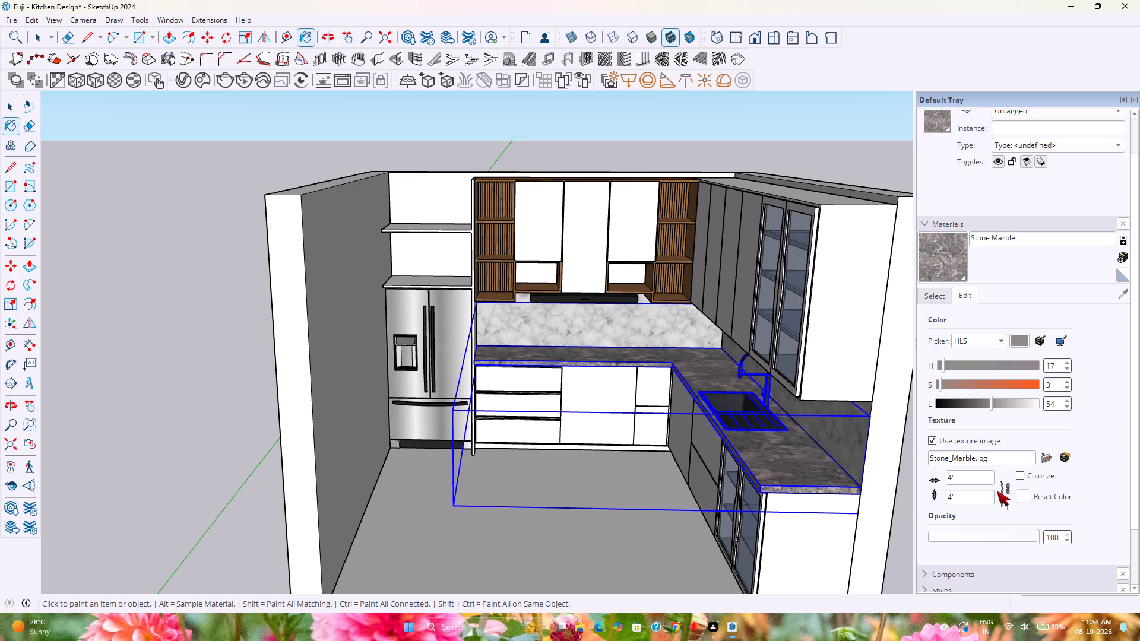
double_click(971, 483)
key("BackSpace")
key("BackSpace")
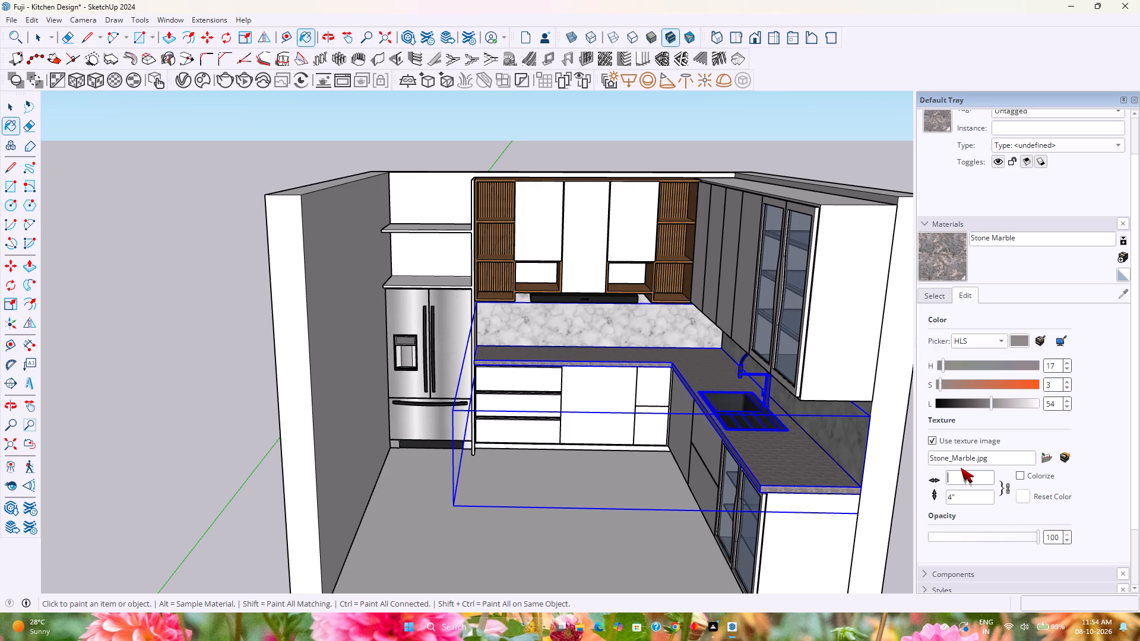
key("BackSpace")
type("2'")
key("Return")
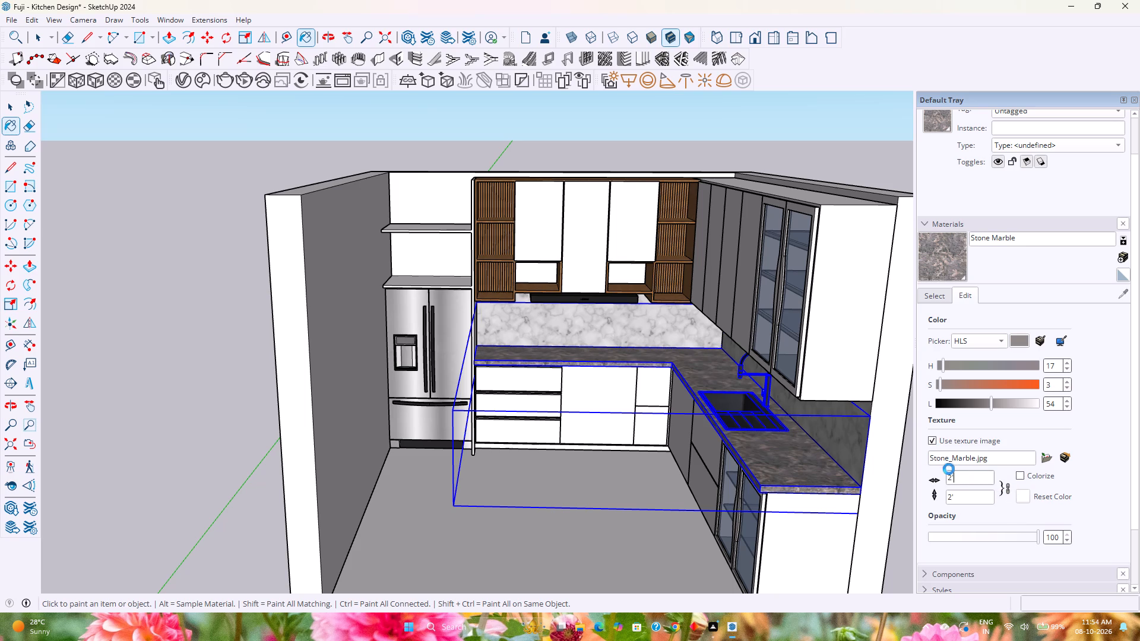
key("Escape")
key("space")
key("Escape")
key("space")
key("Escape")
key("Escape")
scroll(607, 522, "down", 1)
key("space")
key("Escape")
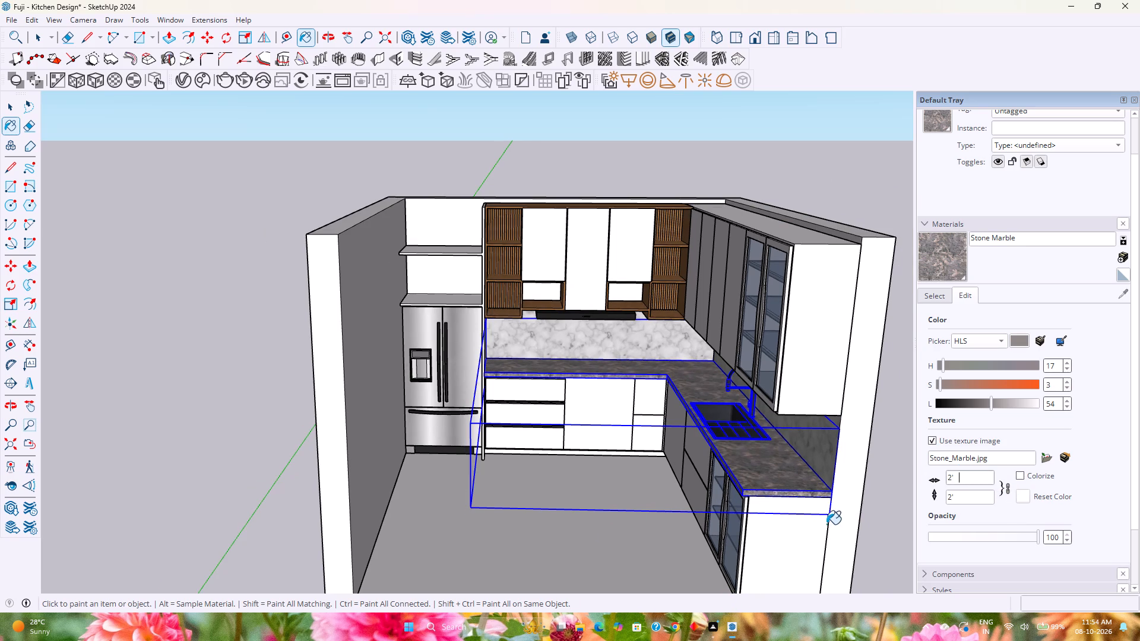
scroll(707, 425, "down", 8)
key("space")
key("space")
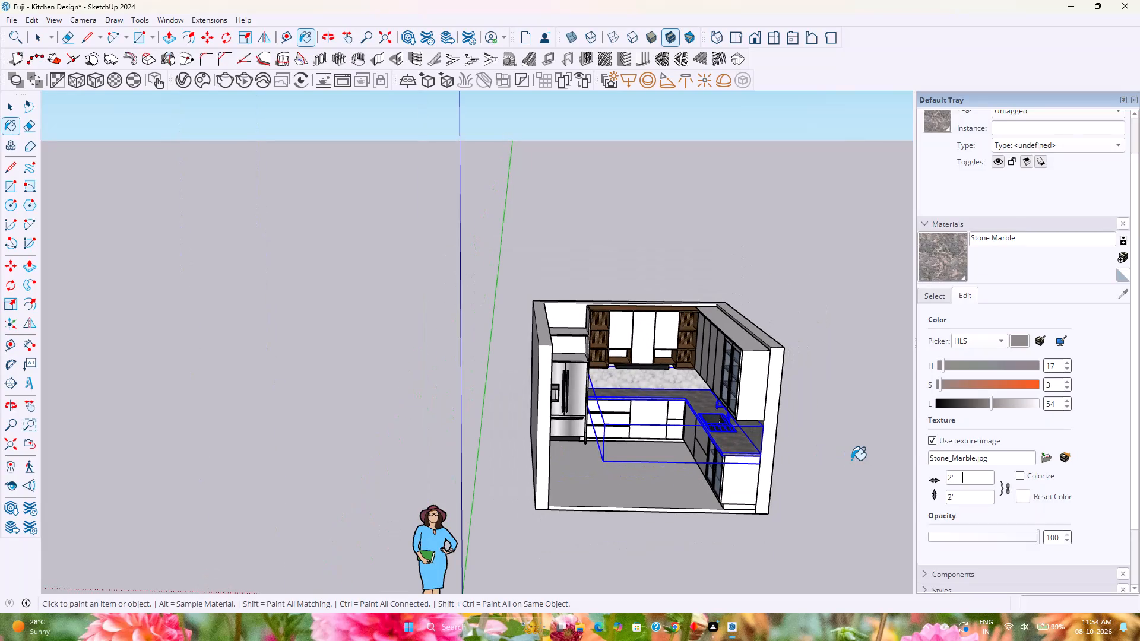
left_click(851, 460)
key("Escape")
key("space")
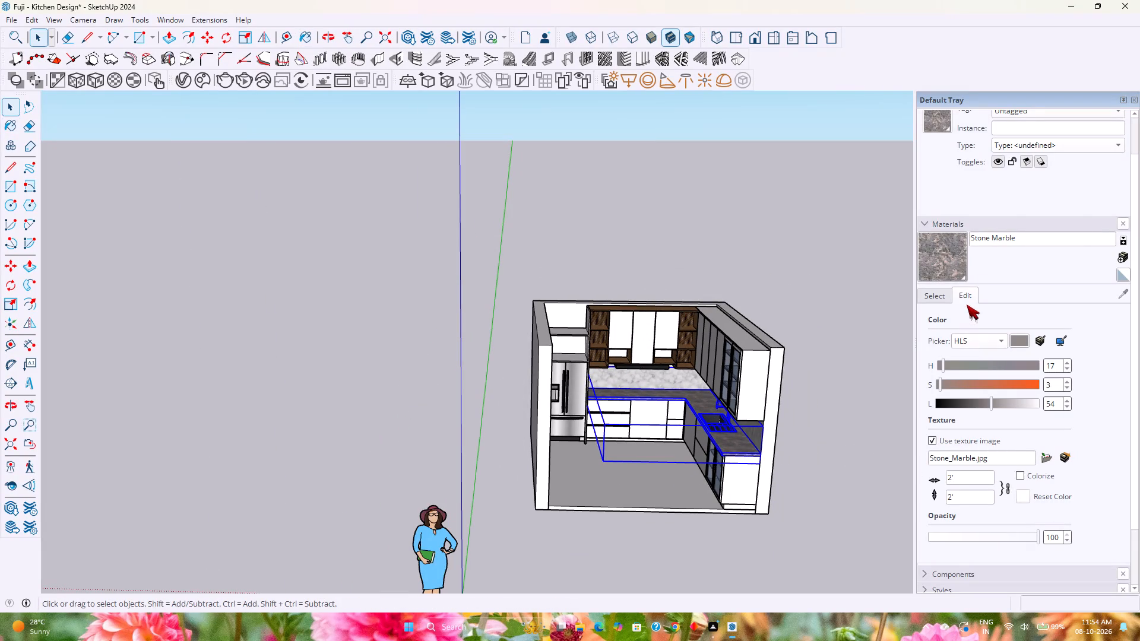
left_click(938, 291)
key("Escape")
left_click(660, 499)
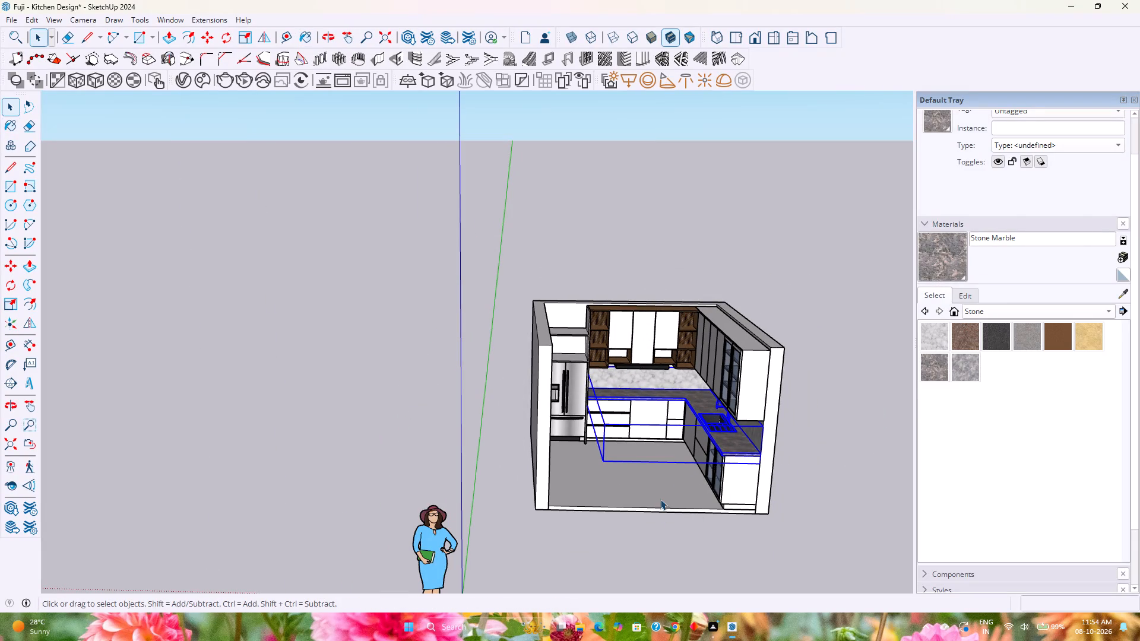
key("Escape")
key("Escape")
key("space")
key("Escape")
left_click(657, 547)
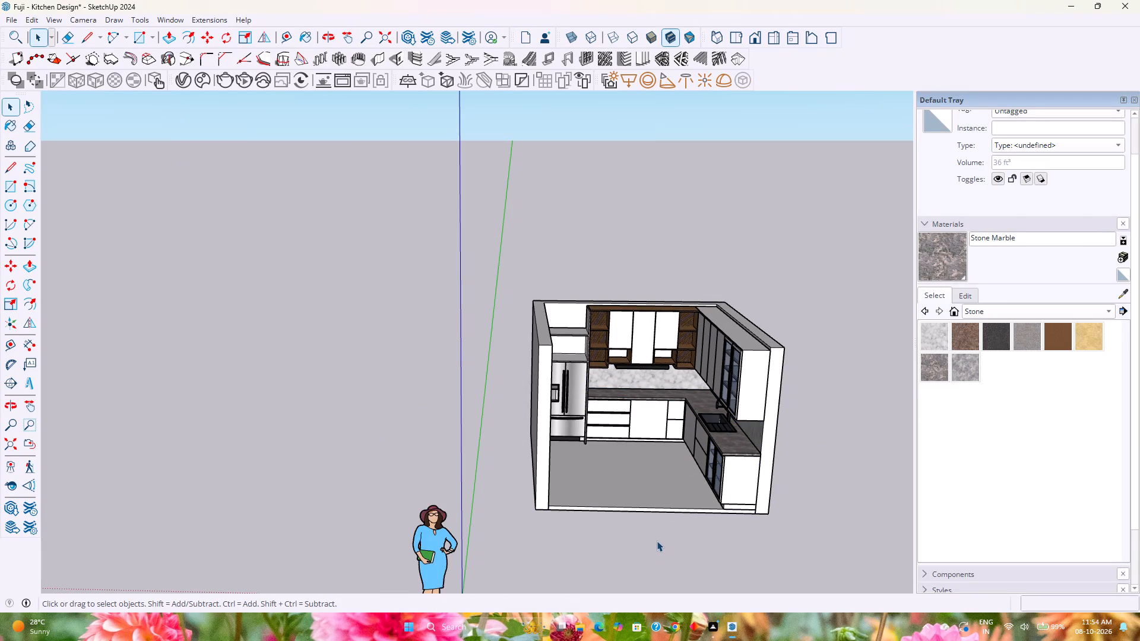
Save the kitchen model with the painted countertop and backsplash in place.
middle_click_drag(657, 541, 569, 464, "shift")
middle_click_drag(568, 467, 665, 430)
scroll(659, 368, "up", 2)
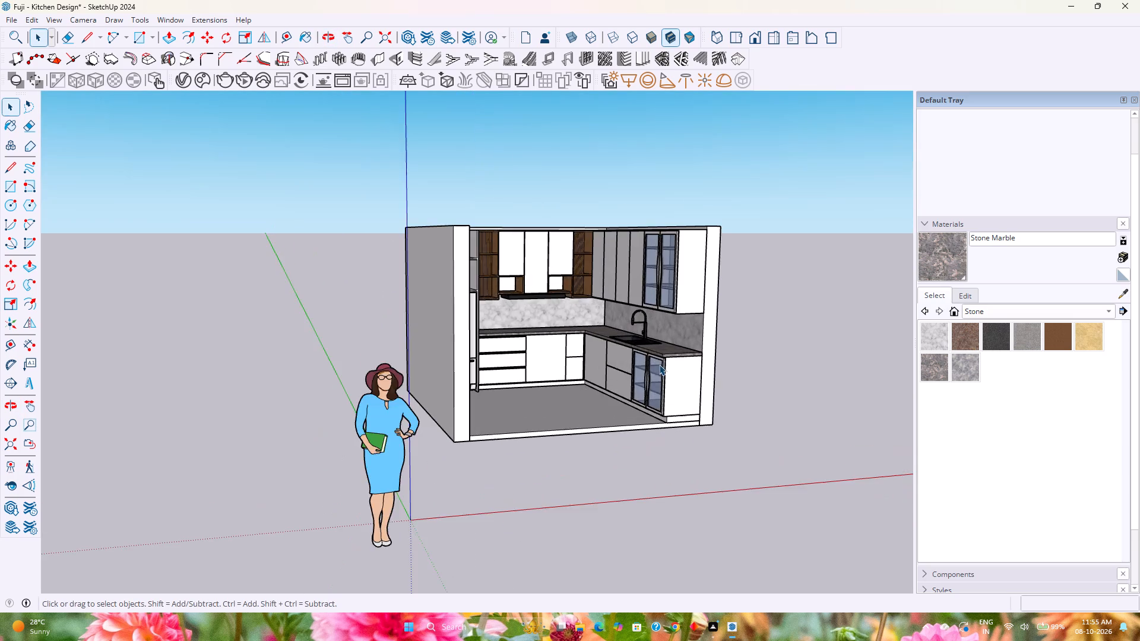
scroll(659, 364, "up", 5)
middle_click_drag(609, 282, 630, 366, "shift")
middle_click_drag(642, 381, 635, 354)
scroll(637, 361, "up", 1)
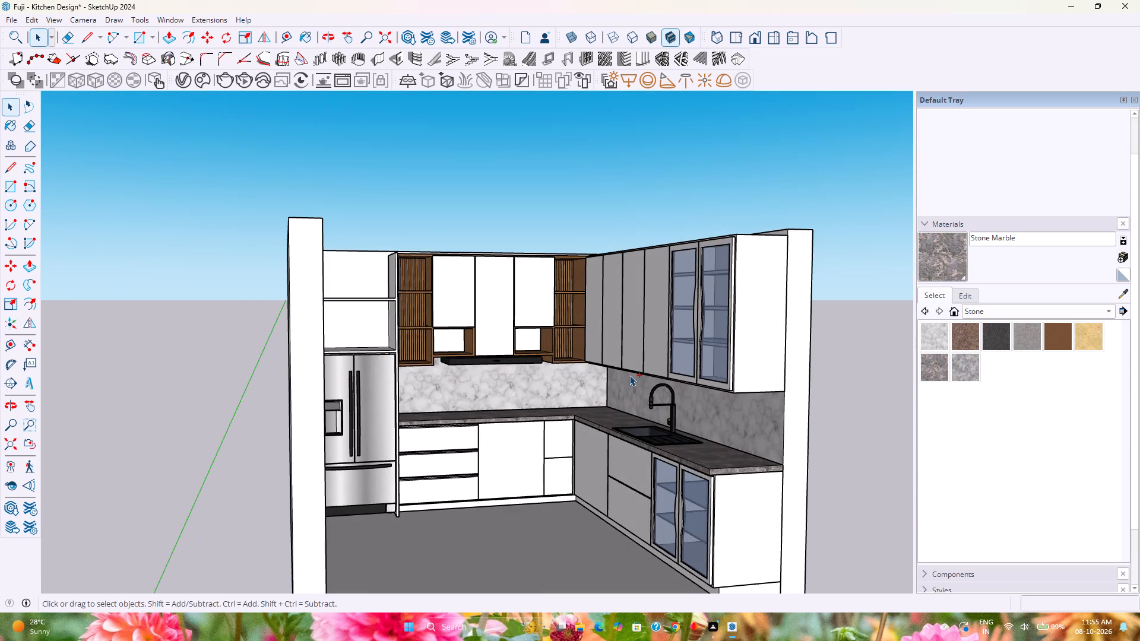
key("ctrl+s")
Examine the Stone Marble countertop's front edge, underside and sink surround up close, opening and leaving its group.
scroll(405, 325, "down", 3)
scroll(464, 397, "down", 1)
scroll(491, 488, "up", 2)
scroll(585, 494, "up", 1)
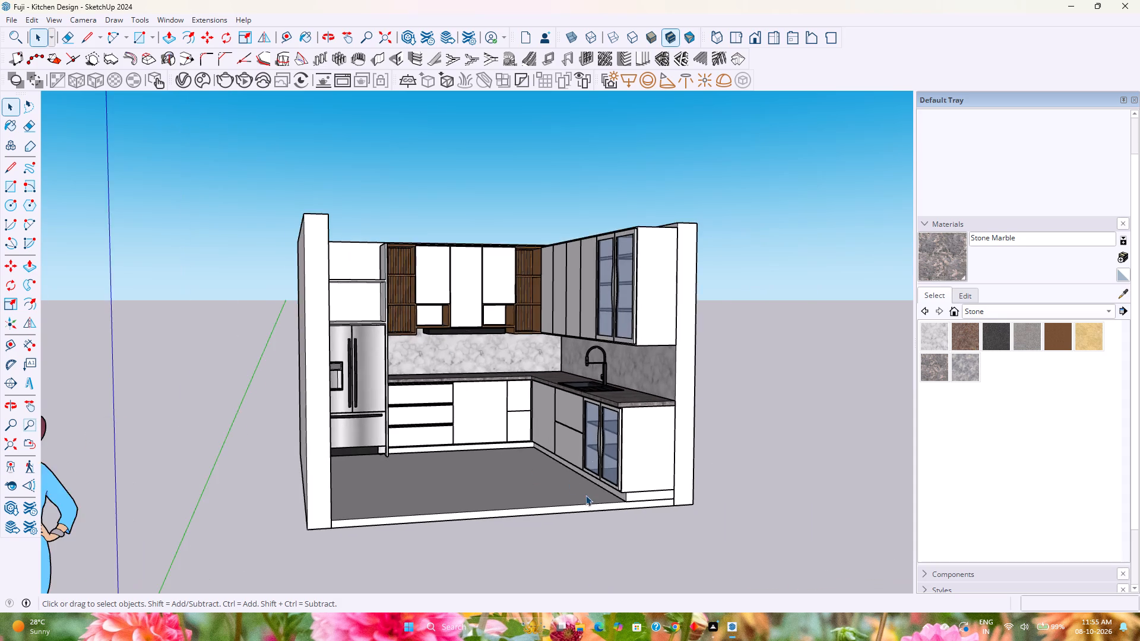
scroll(585, 495, "up", 4)
middle_click_drag(587, 499, 693, 457)
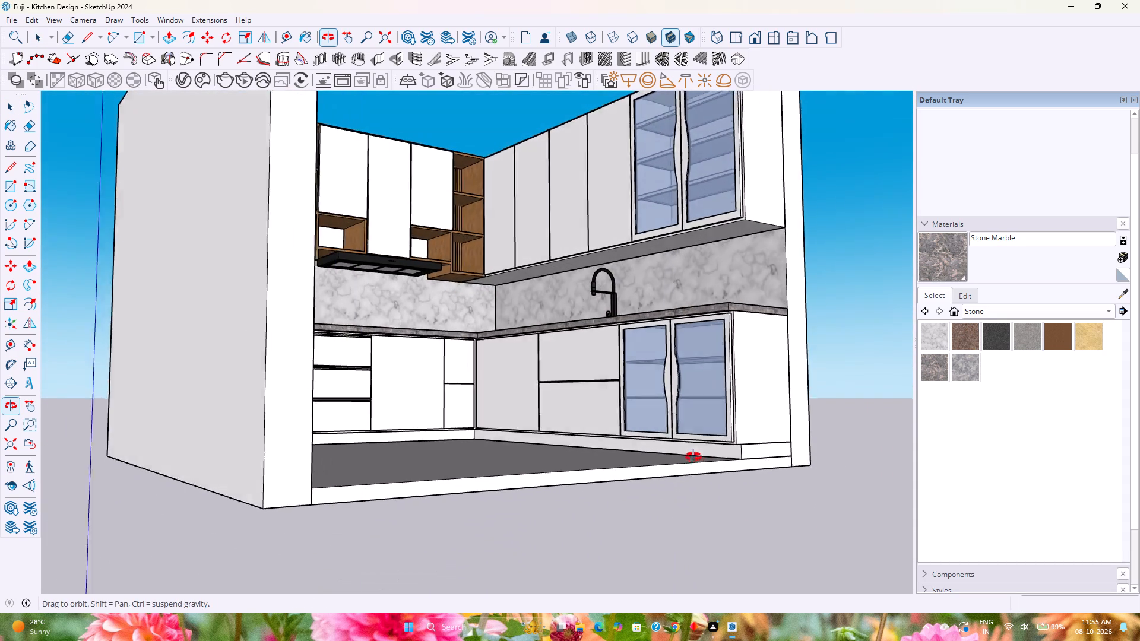
middle_click_drag(693, 457, 681, 459)
scroll(745, 306, "up", 4)
scroll(721, 304, "up", 17)
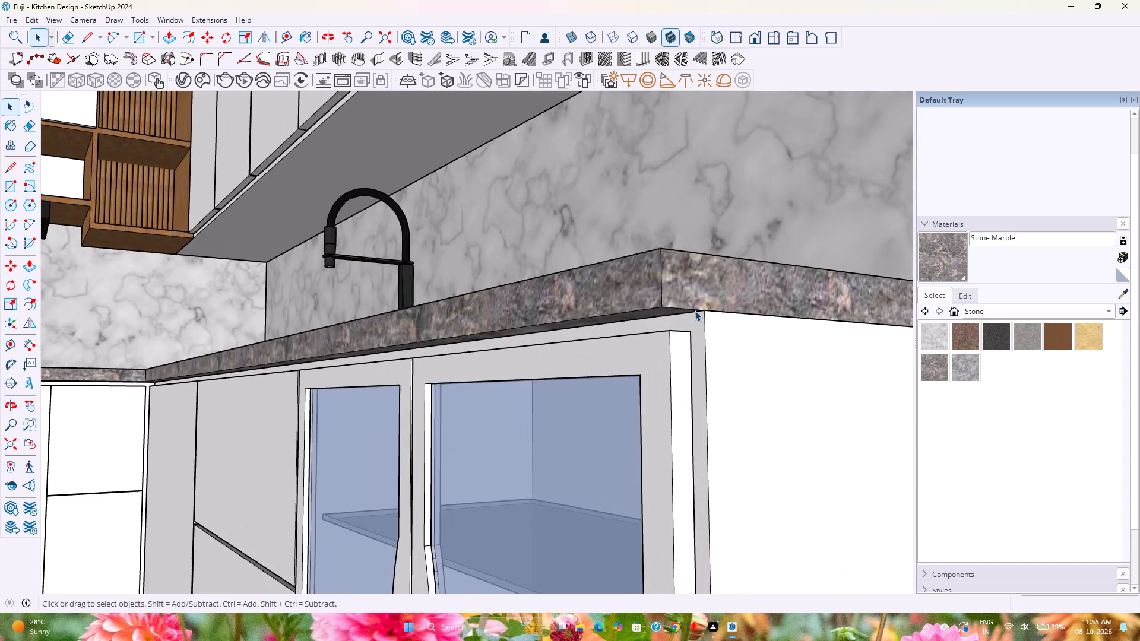
scroll(695, 310, "up", 8)
middle_click_drag(691, 310, 633, 322)
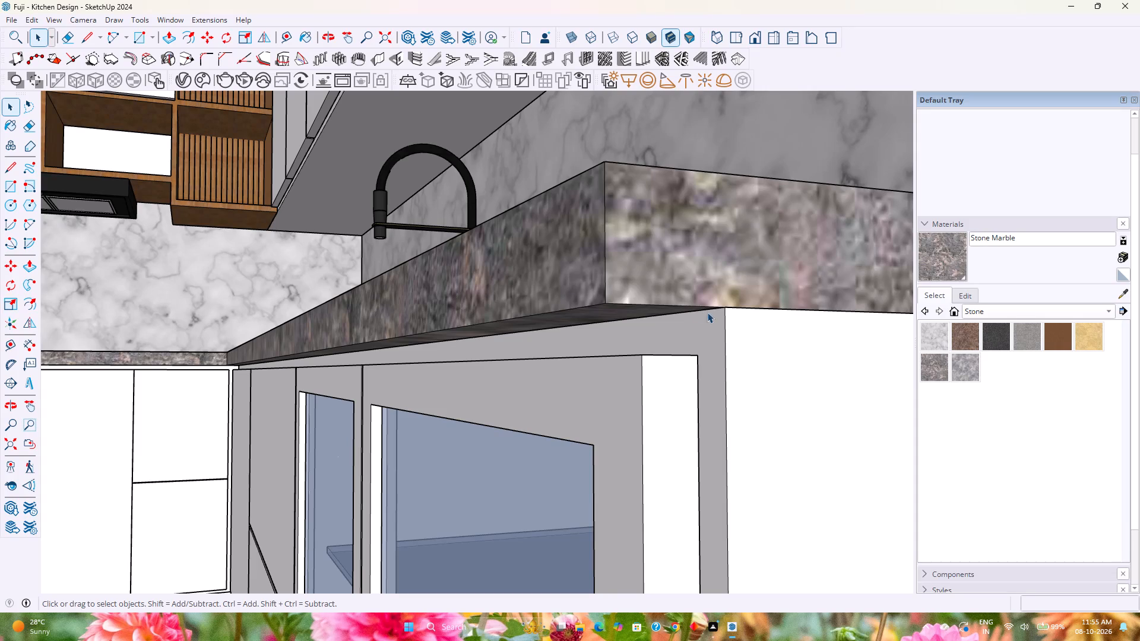
double_click(636, 301)
scroll(636, 301, "up", 2)
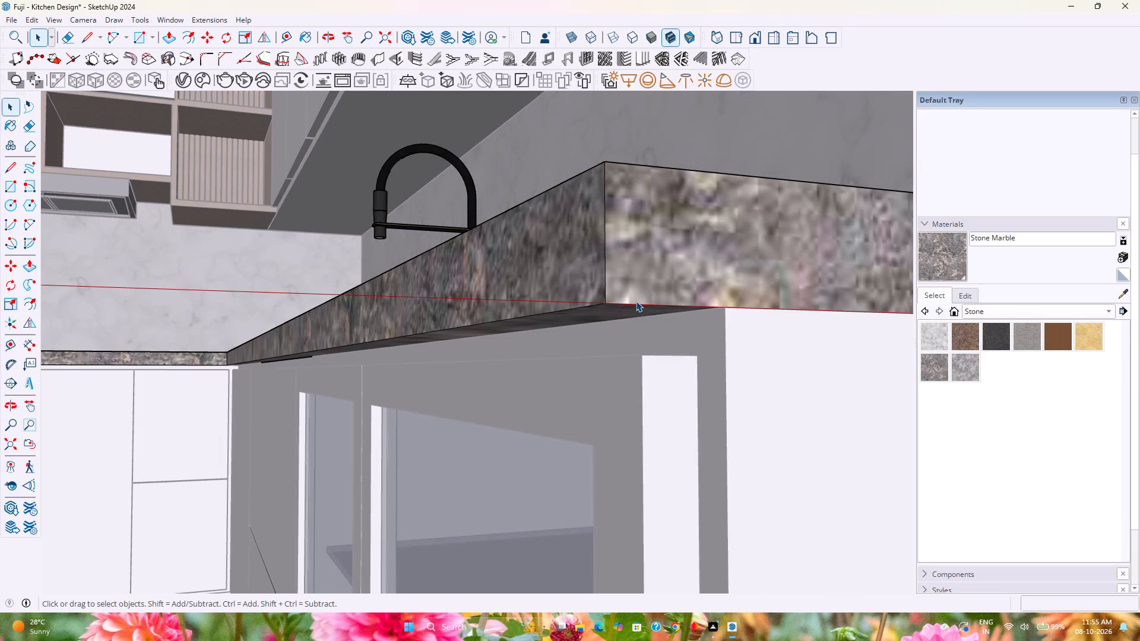
scroll(636, 301, "up", 1)
middle_click_drag(639, 291, 581, 279)
scroll(581, 279, "down", 4)
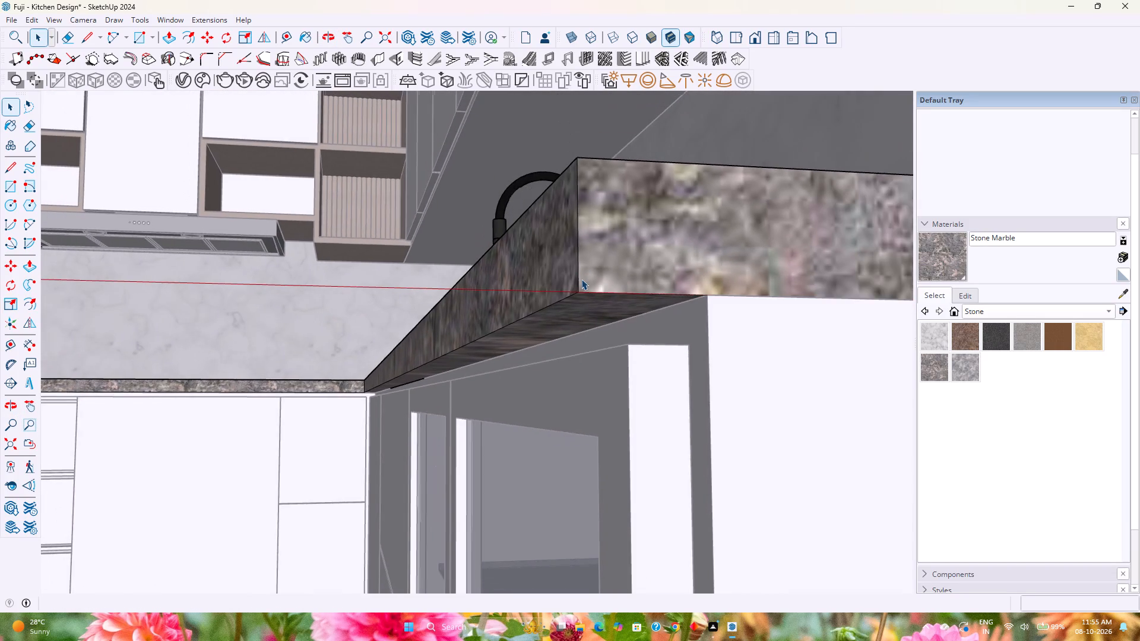
scroll(581, 279, "down", 5)
scroll(477, 364, "up", 7)
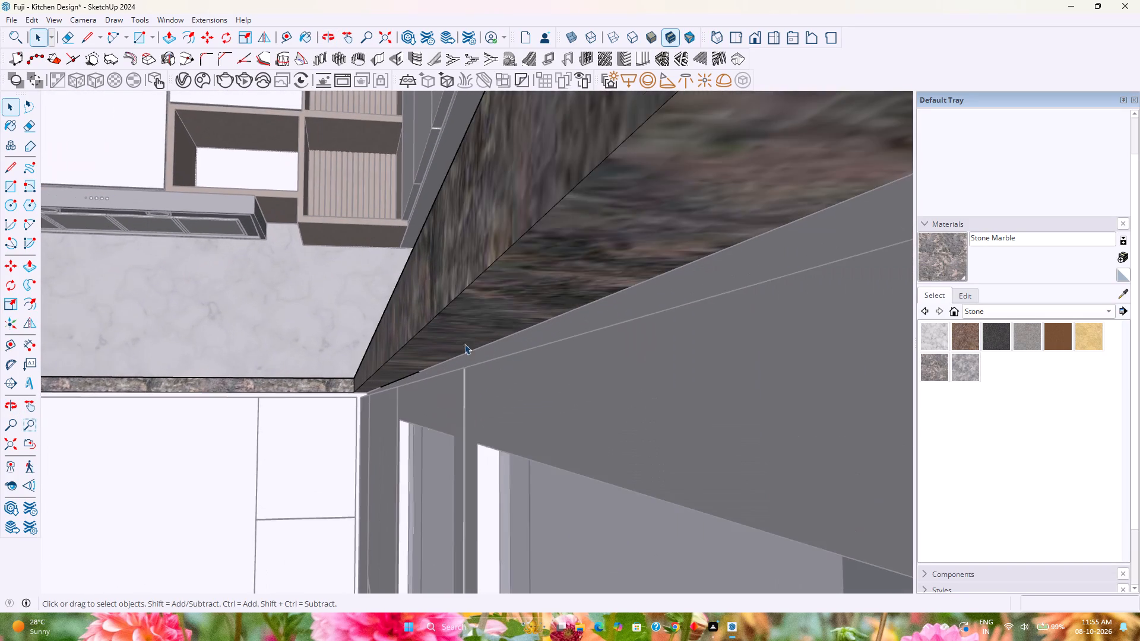
scroll(464, 344, "up", 2)
scroll(391, 377, "up", 12)
middle_click_drag(405, 398, 482, 399)
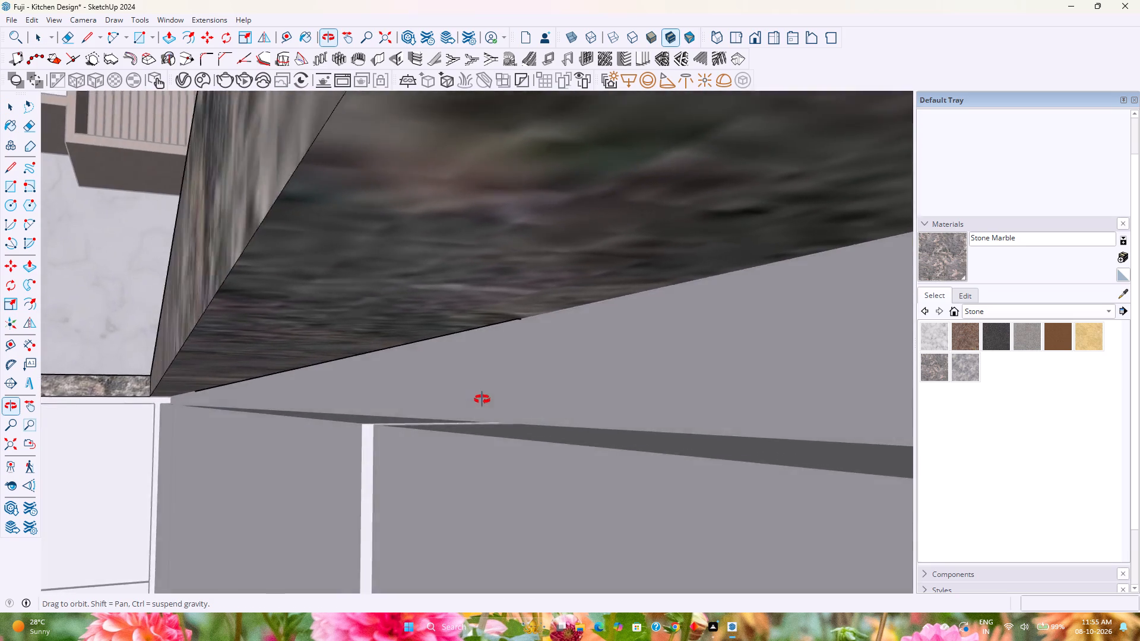
middle_click_drag(482, 399, 565, 400)
scroll(565, 400, "down", 5)
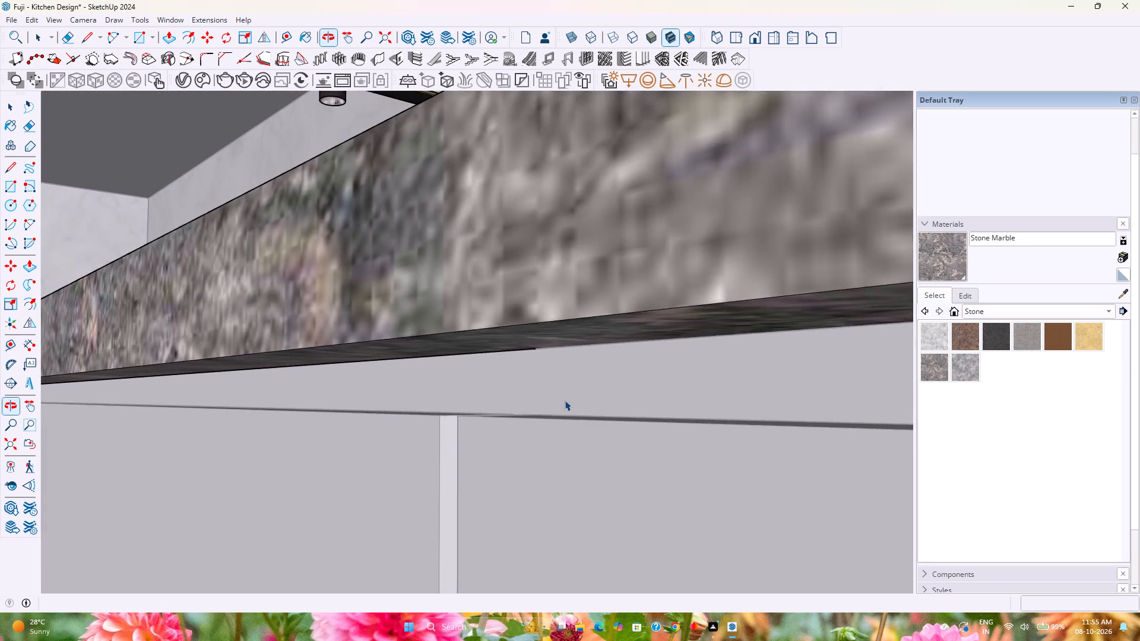
scroll(565, 400, "down", 17)
middle_click_drag(559, 396, 363, 490)
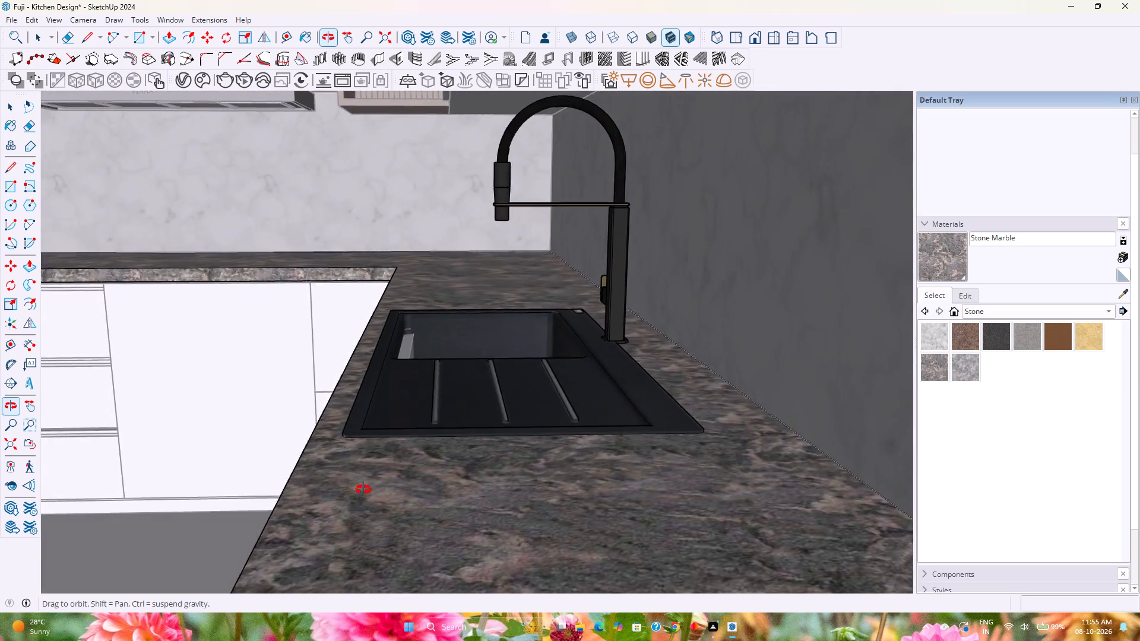
middle_click_drag(363, 490, 380, 565)
scroll(382, 287, "up", 12)
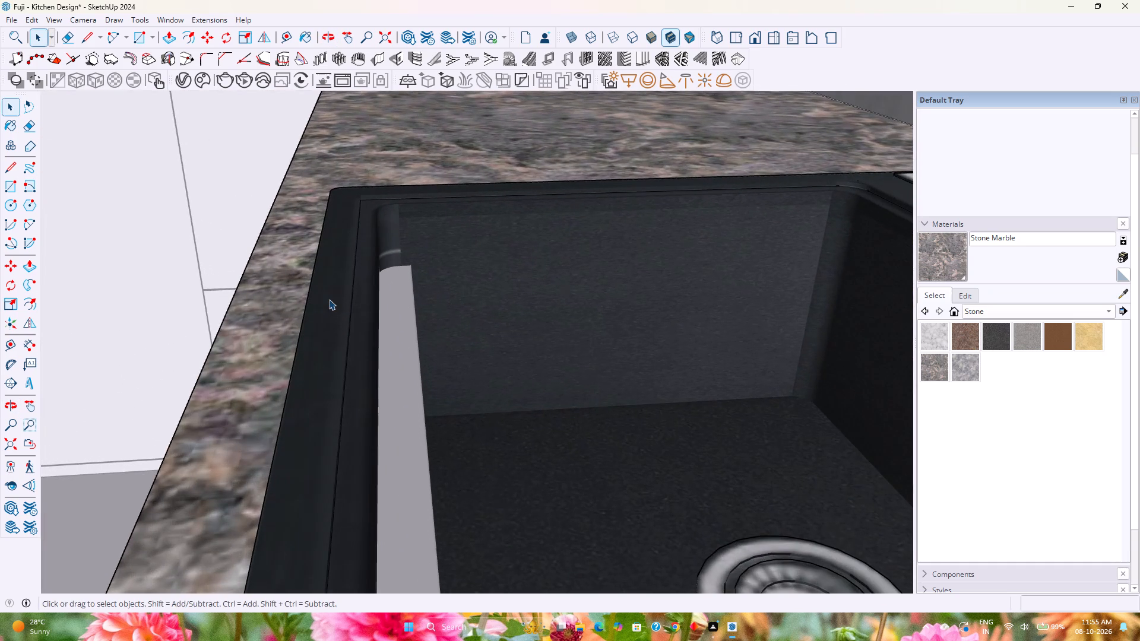
scroll(329, 299, "down", 8)
middle_click_drag(356, 335, 485, 288)
scroll(486, 287, "down", 7)
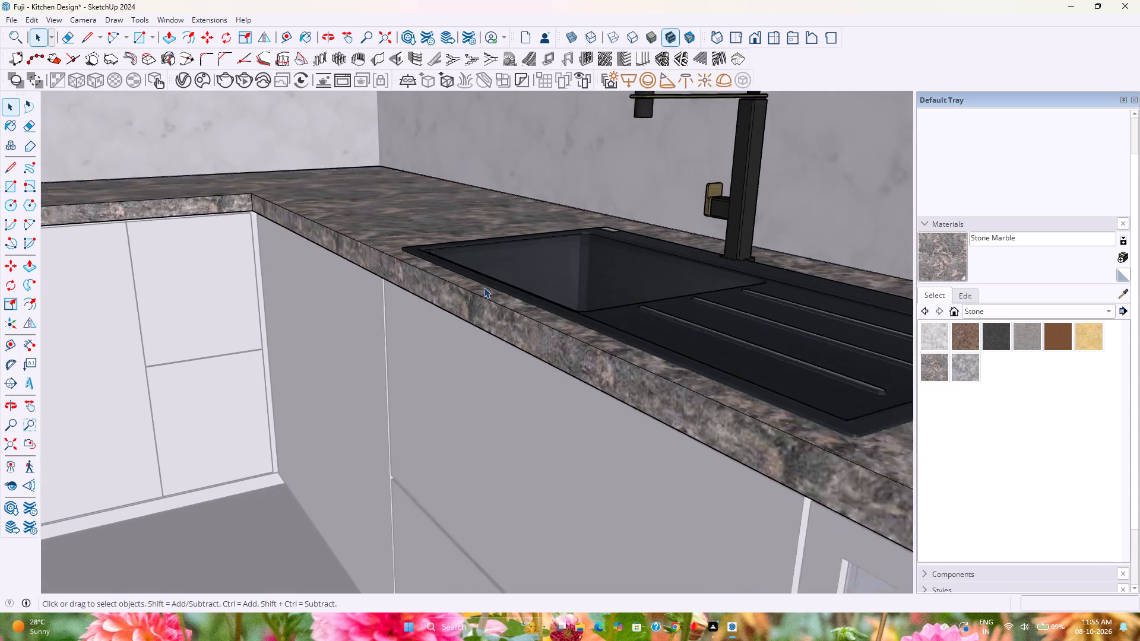
scroll(484, 287, "down", 6)
key("Escape")
key("space")
key("Escape")
Inside the countertop group, move the sink and faucet component about 1 5/8" away from the front edge, toward the backsplash.
scroll(566, 303, "up", 4)
middle_click_drag(567, 303, 565, 308)
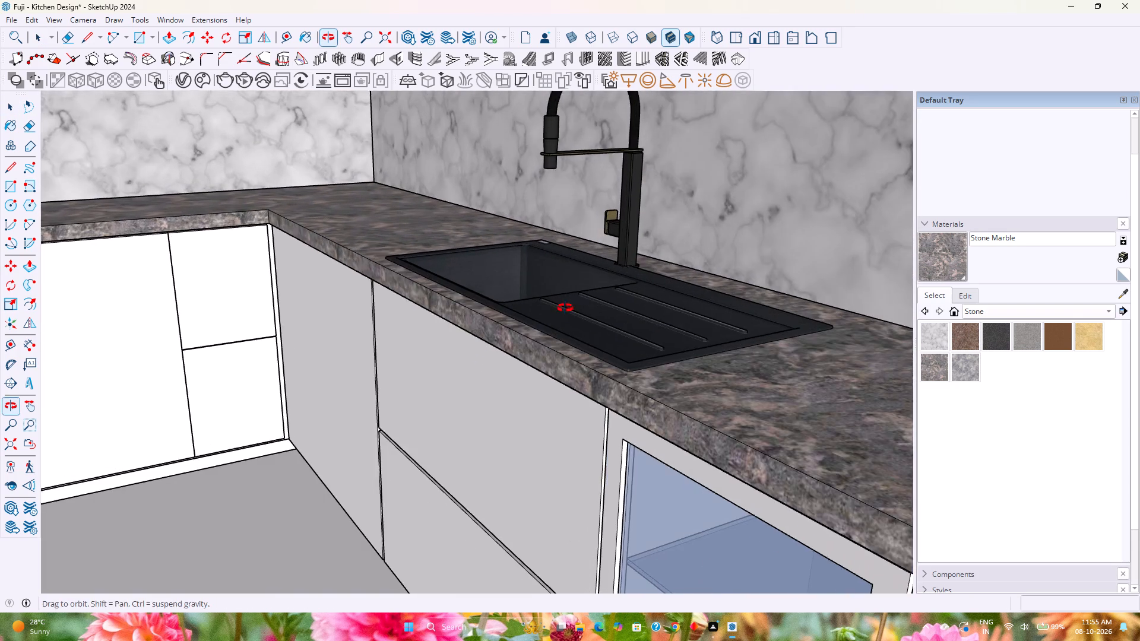
middle_click_drag(565, 308, 493, 376)
left_click(565, 415)
left_click(454, 407)
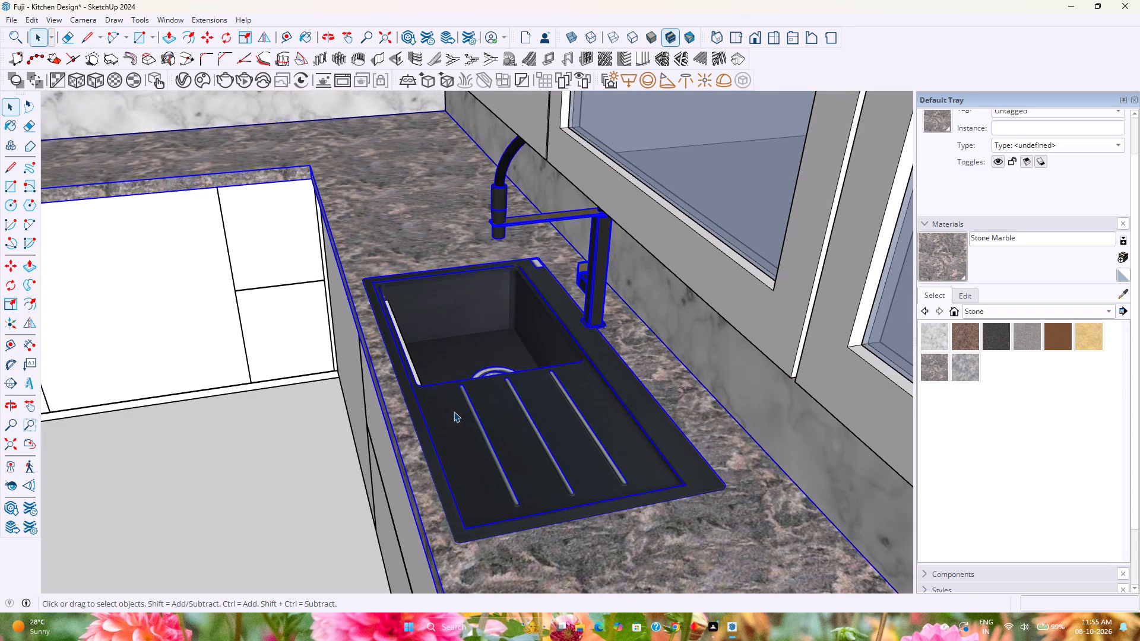
left_click(454, 411)
double_click(452, 425)
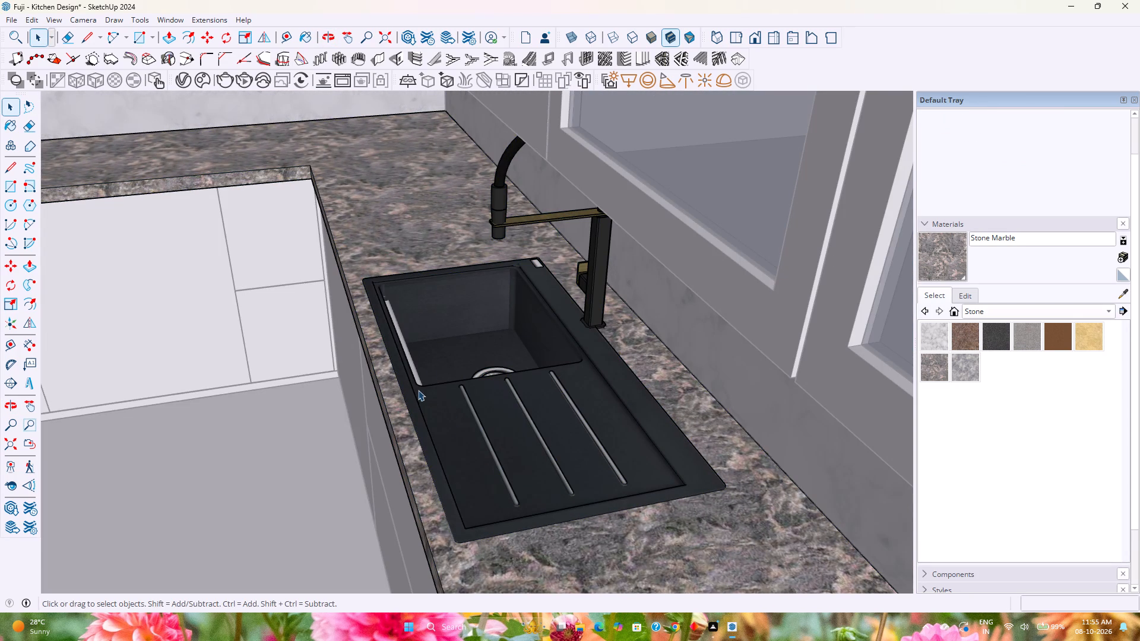
left_click(469, 443)
key("m")
scroll(362, 288, "up", 4)
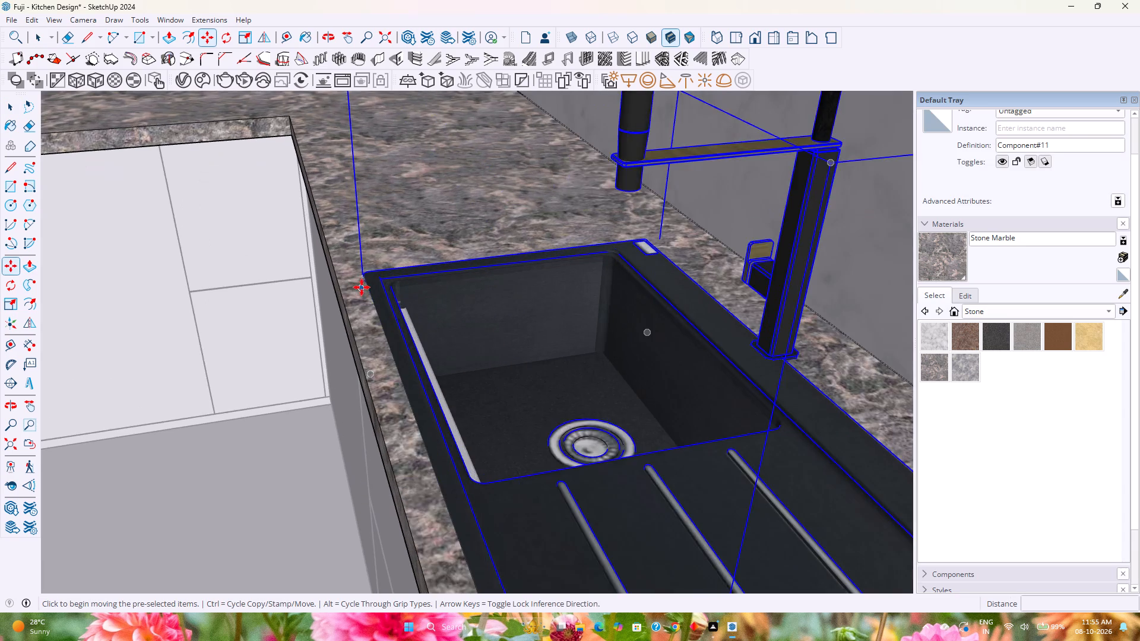
scroll(362, 287, "up", 5)
left_click(365, 270)
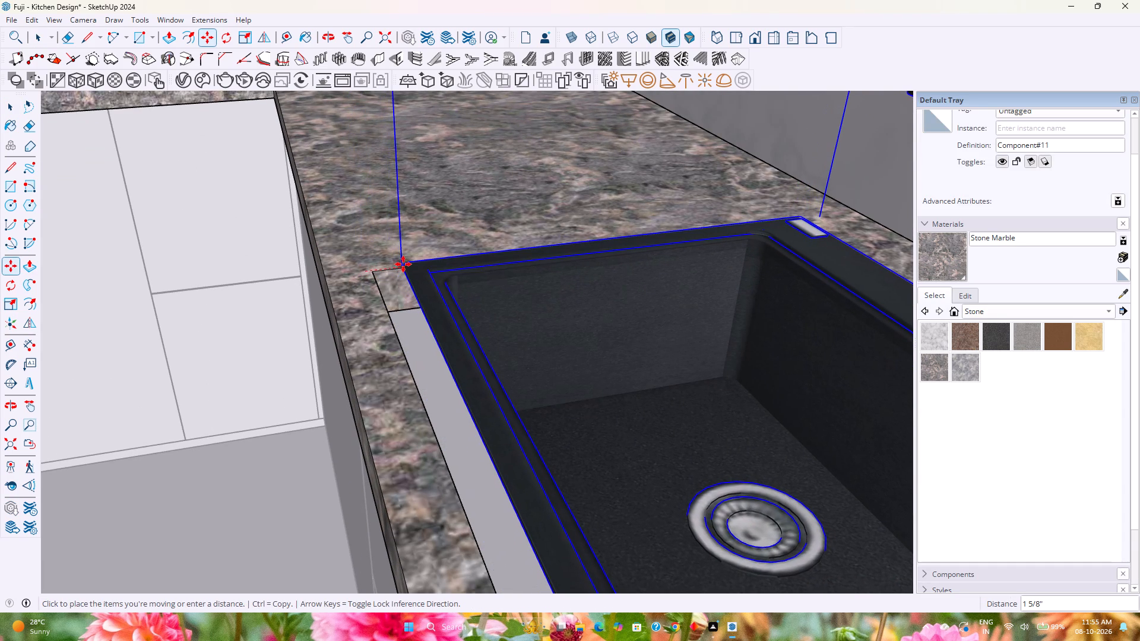
left_click(403, 264)
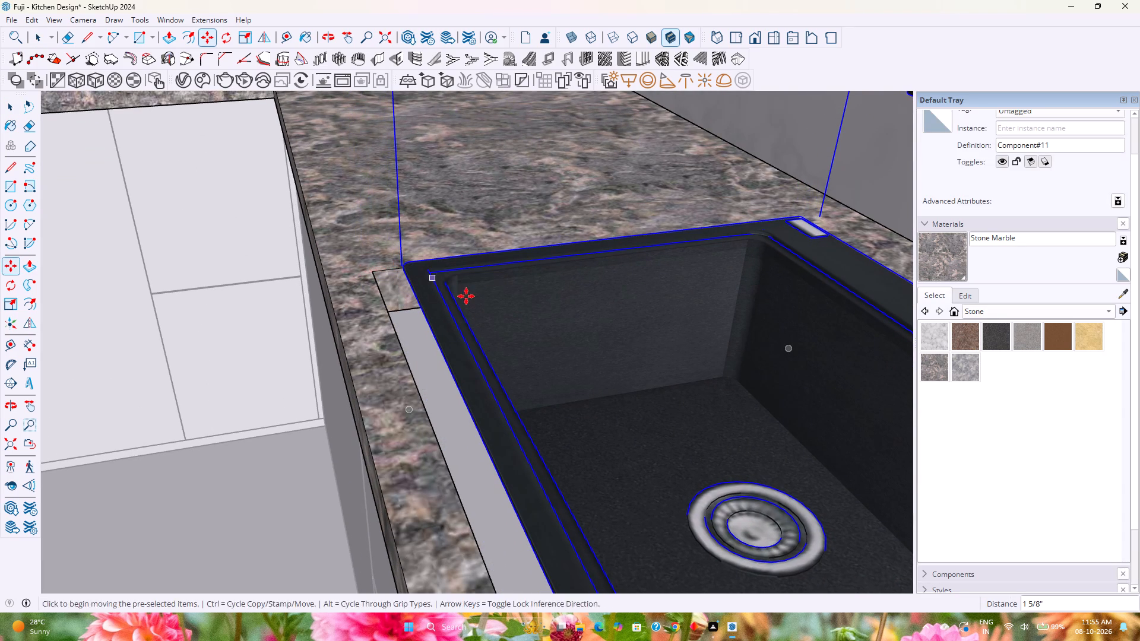
Push/Pull the sink cut-out's front inner face about 2 1/4" toward the sink to close the gap, and leave the group.
middle_click_drag(468, 297, 380, 279)
key("space")
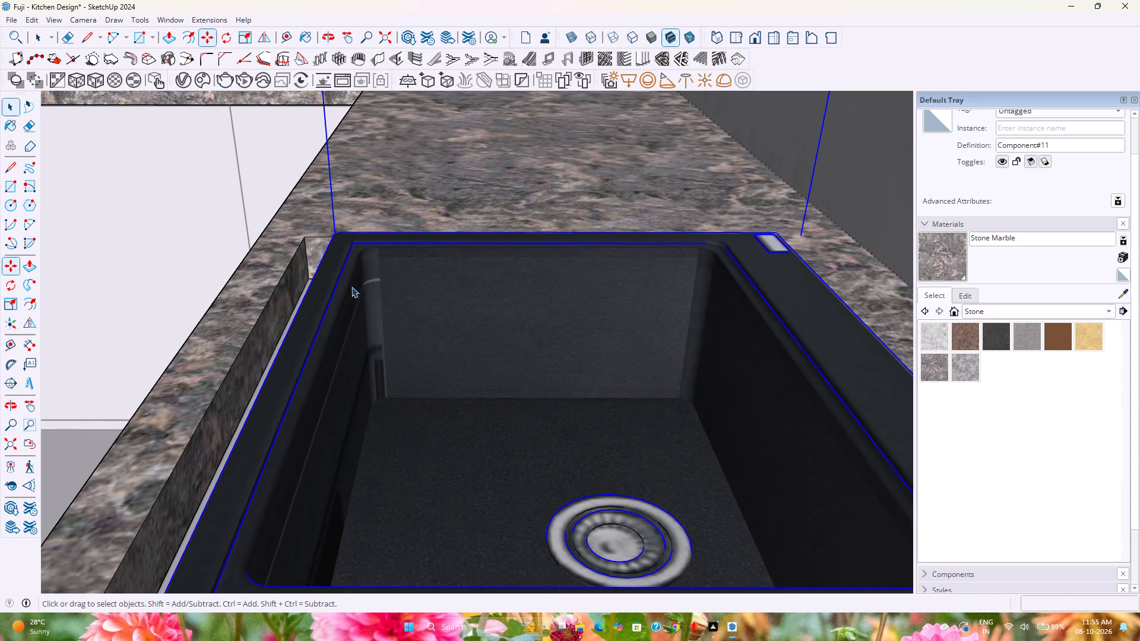
key("p")
left_click(296, 293)
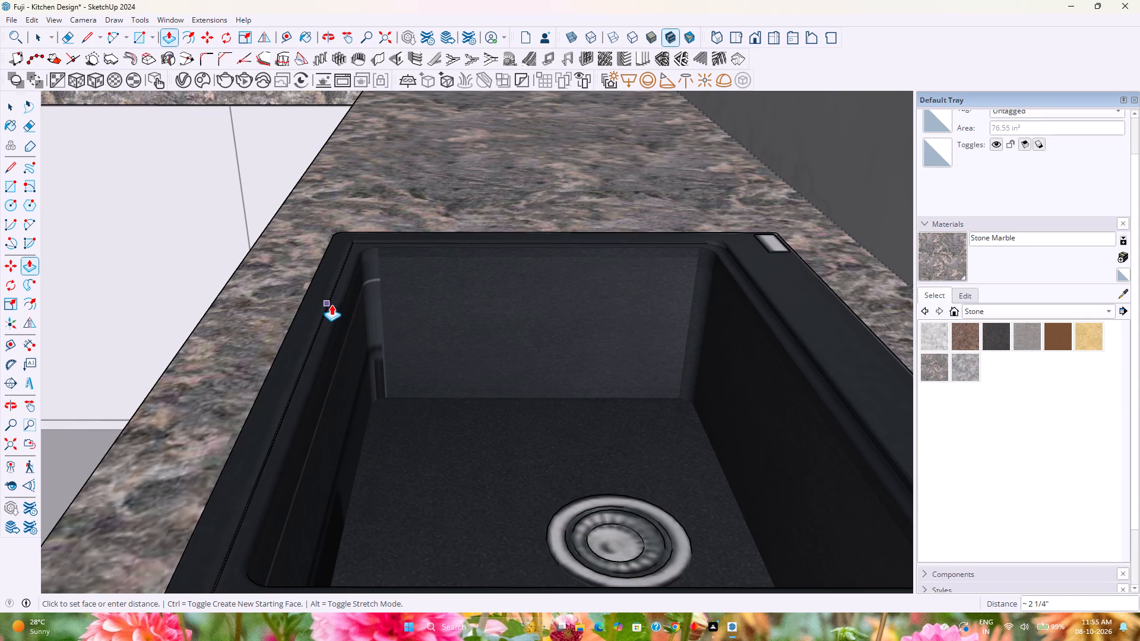
left_click(332, 304)
key("space")
key("Escape")
Examine the repositioned sink and the surrounding Stone Marble countertop from several angles.
scroll(390, 327, "down", 3)
middle_click_drag(390, 327, 416, 328)
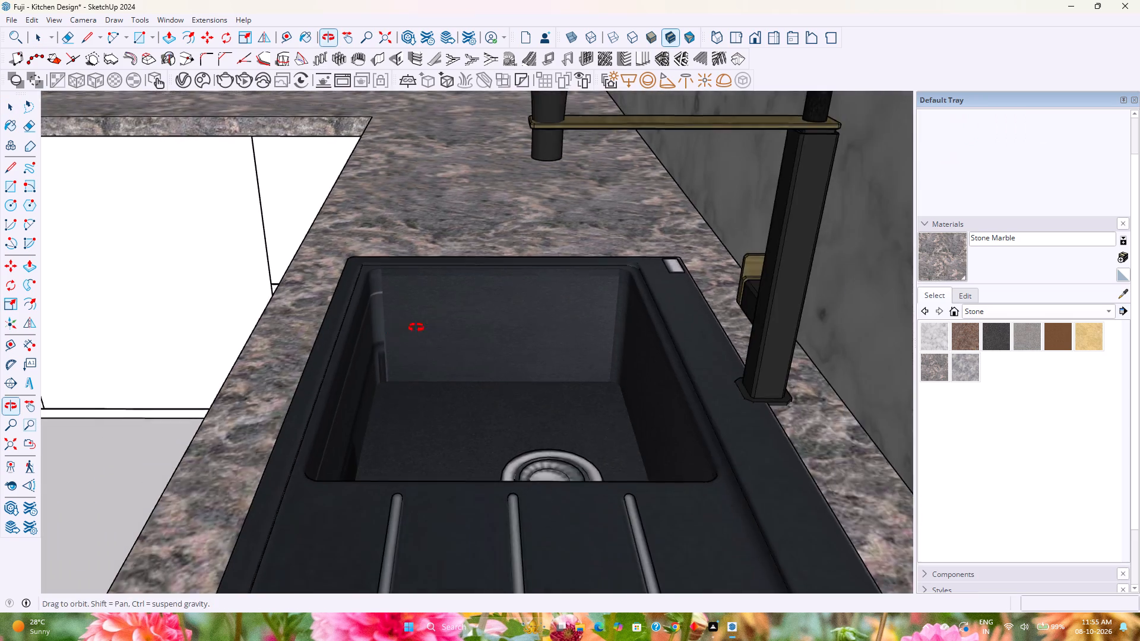
middle_click_drag(416, 328, 569, 325)
scroll(569, 324, "down", 9)
middle_click_drag(584, 328, 412, 274, "shift")
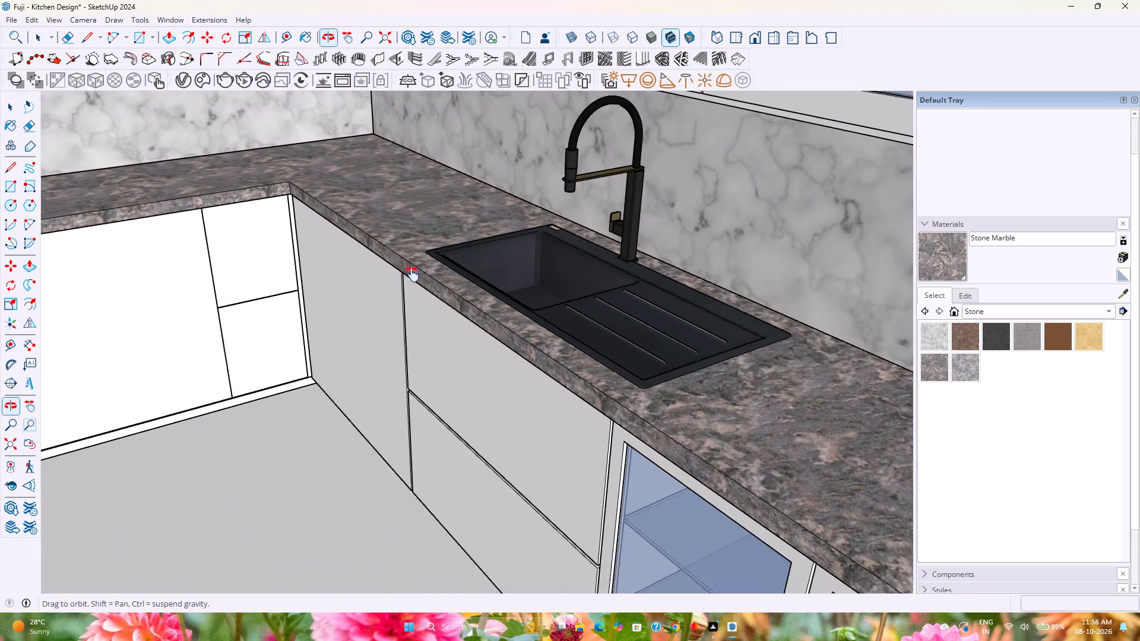
middle_click_drag(412, 274, 398, 272, "shift")
scroll(411, 280, "down", 3)
middle_click_drag(411, 280, 451, 424)
middle_click_drag(494, 410, 387, 284, "shift")
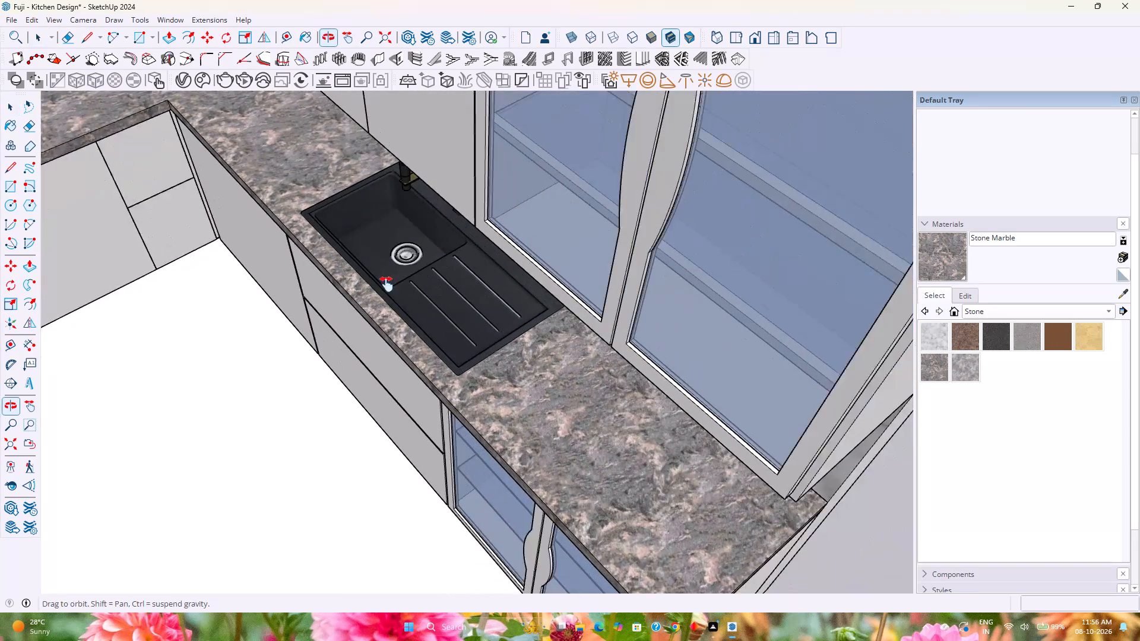
Open the Stone Marble countertop group and place a vertical guide 0.75" in from the front edge on the sink run's end face.
middle_click_drag(387, 284, 348, 259, "shift")
middle_click_drag(471, 355, 463, 94)
scroll(507, 188, "up", 2)
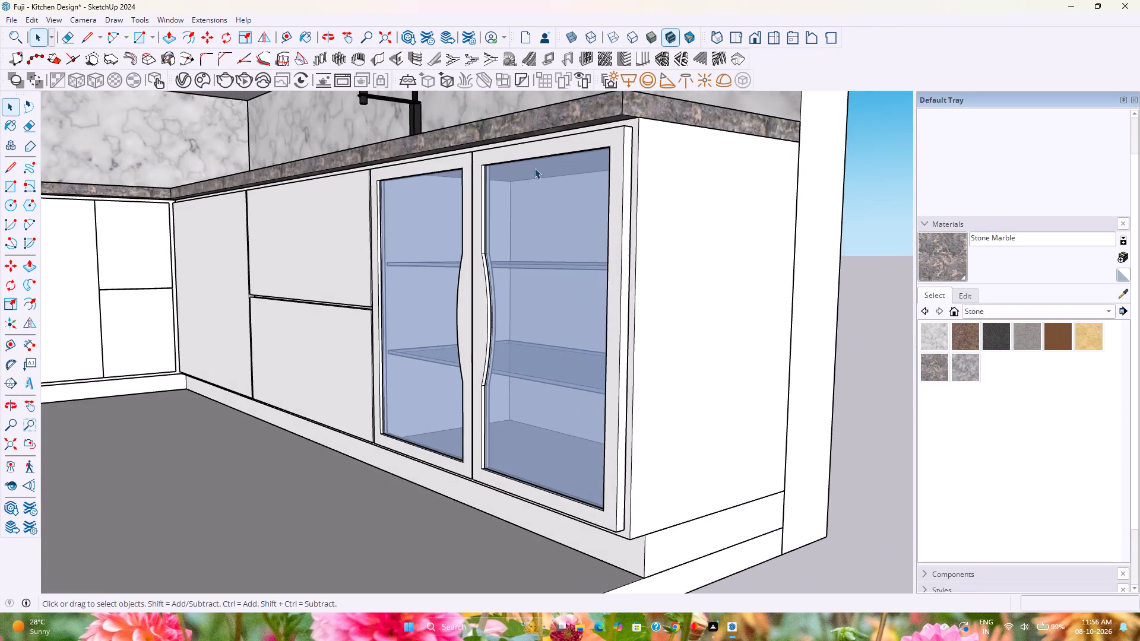
scroll(534, 166, "up", 1, "shift")
middle_click_drag(533, 166, 487, 298, "shift")
middle_click_drag(473, 322, 397, 253)
scroll(368, 248, "up", 7)
middle_click_drag(368, 248, 370, 297)
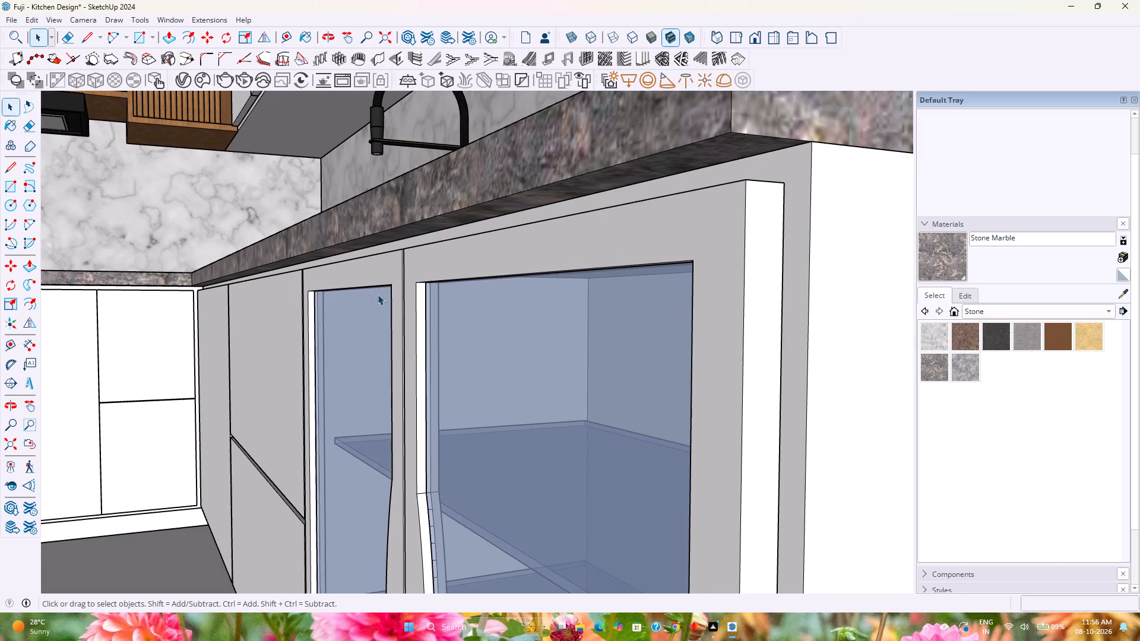
middle_click_drag(655, 210, 494, 315, "shift")
left_click(420, 276)
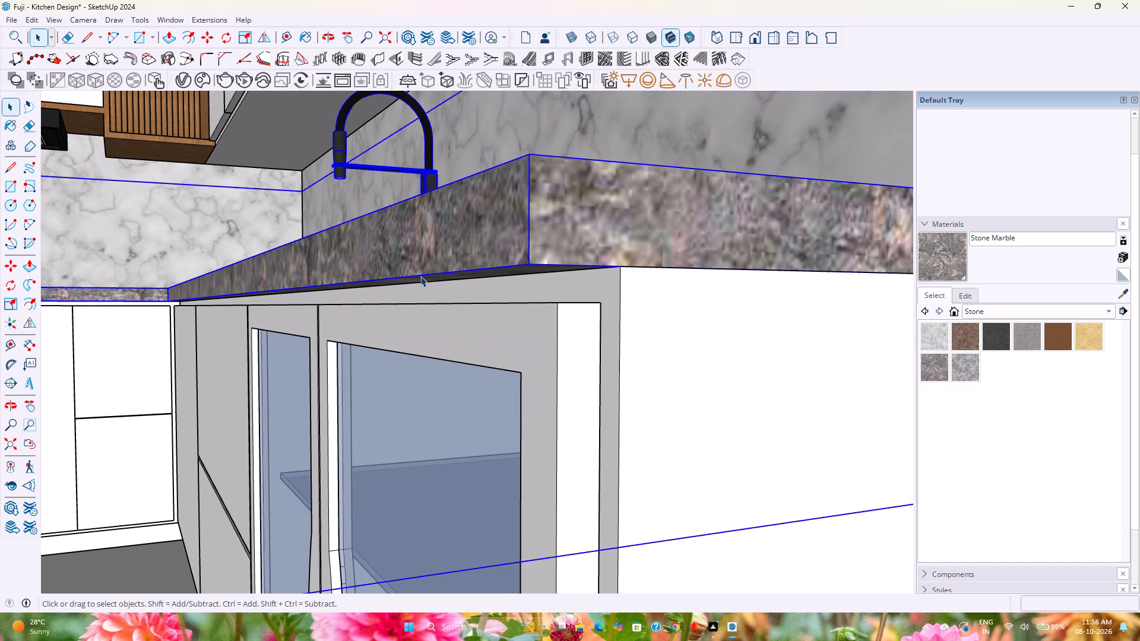
double_click(408, 276)
left_click(408, 277)
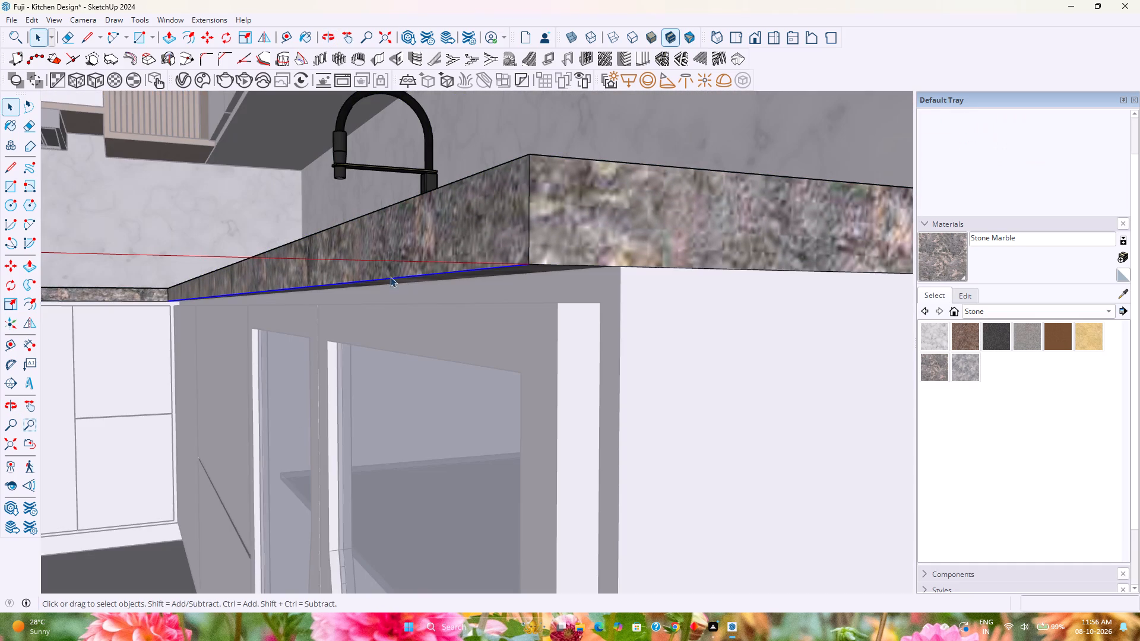
middle_click_drag(770, 296, 632, 296)
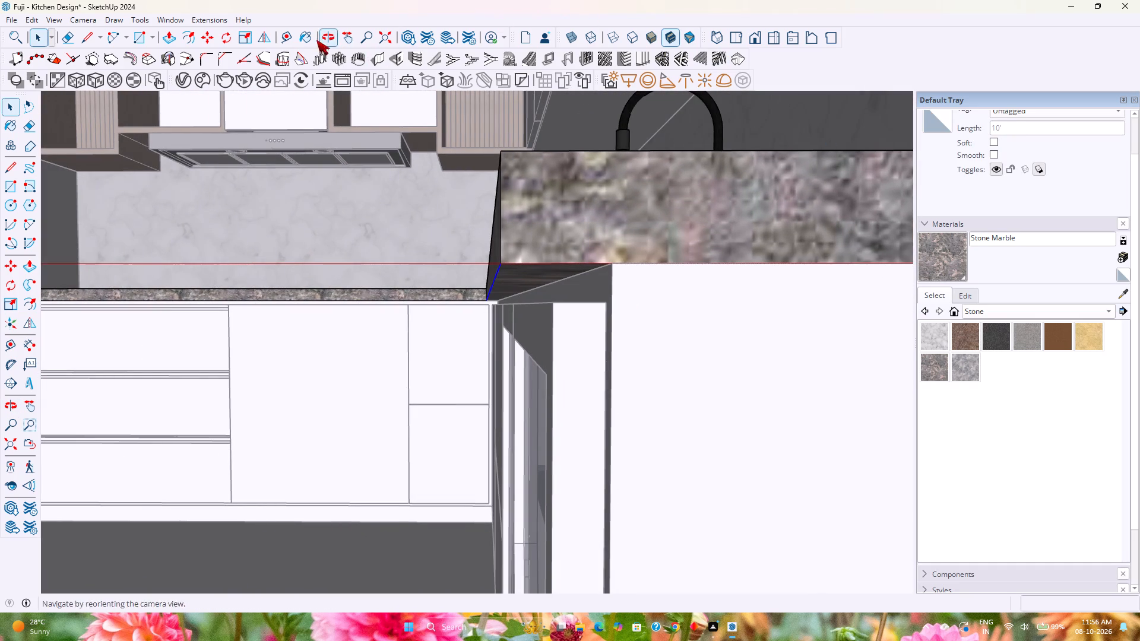
left_click(294, 40)
left_click(501, 237)
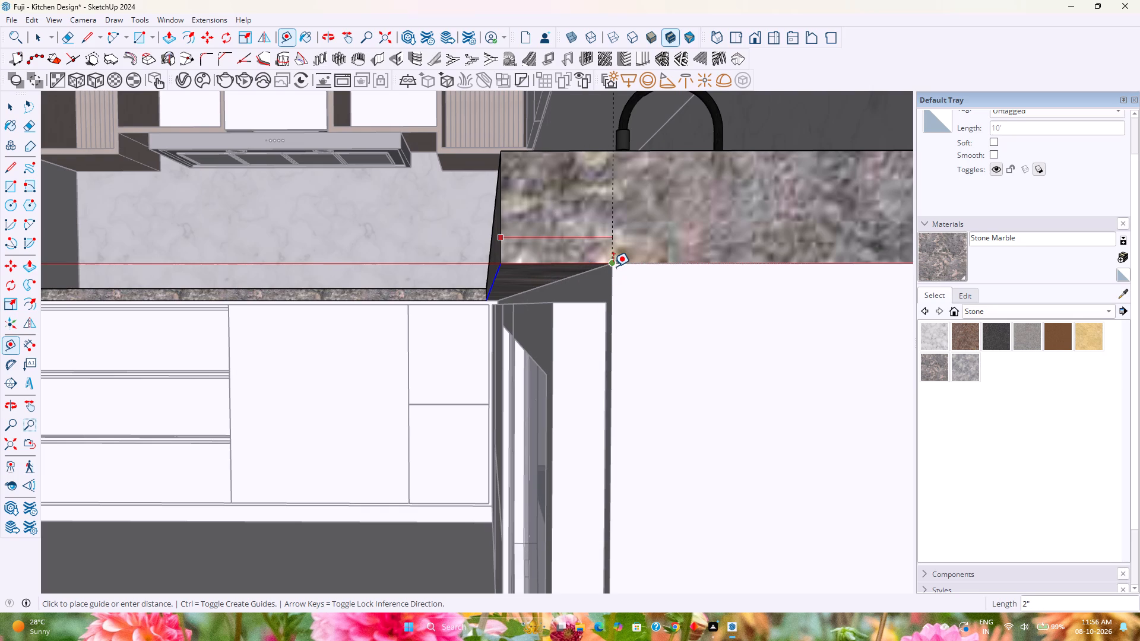
type("0.")
type("75")
key("Return")
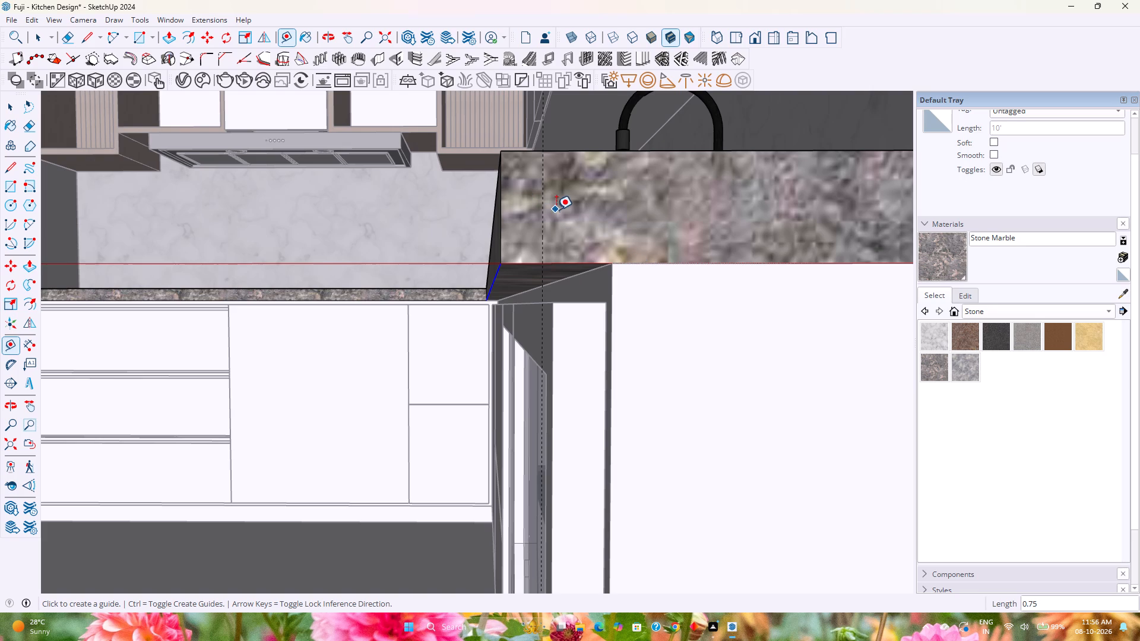
Add a second vertical guide 0.50" behind the first and a horizontal guide 1/2" above the end face's bottom edge.
left_click(546, 208)
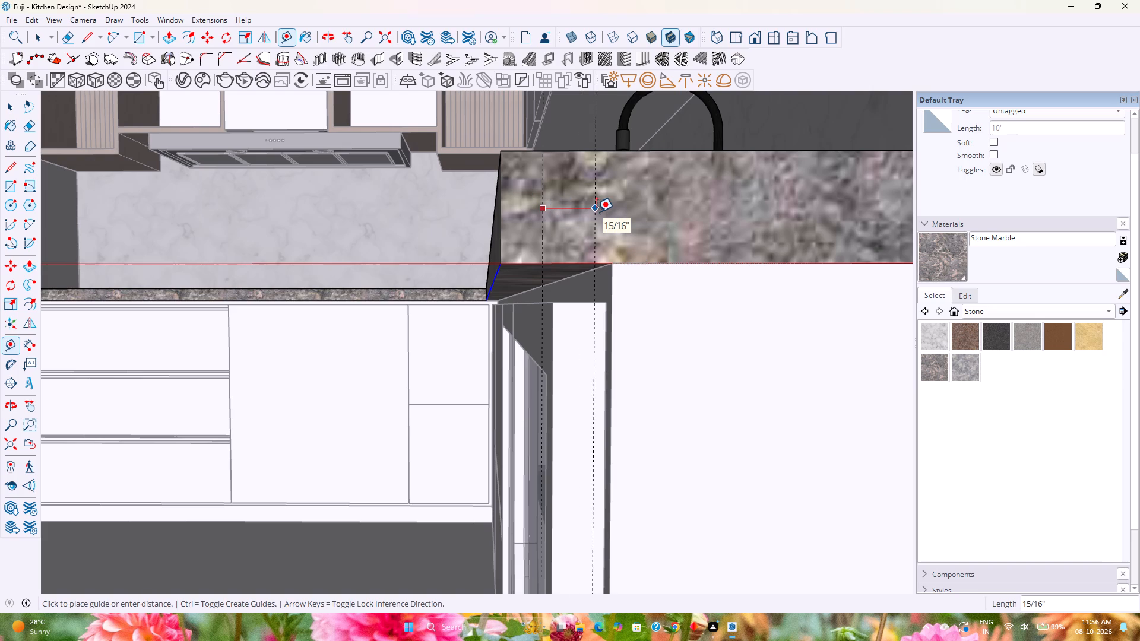
type("0.50")
key("Return")
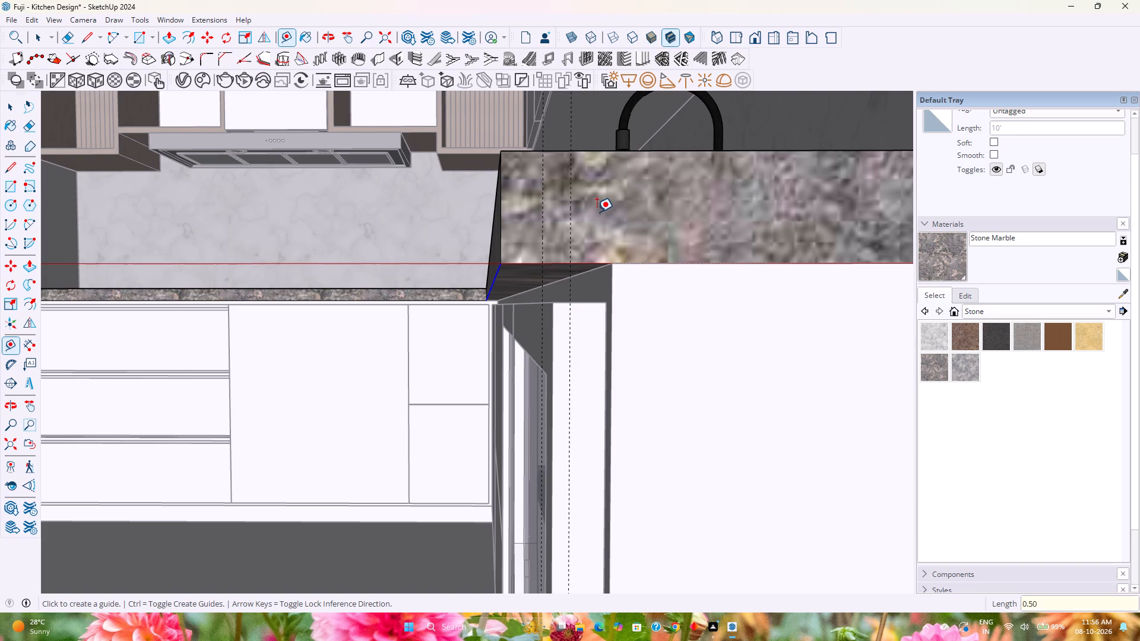
left_click(552, 262)
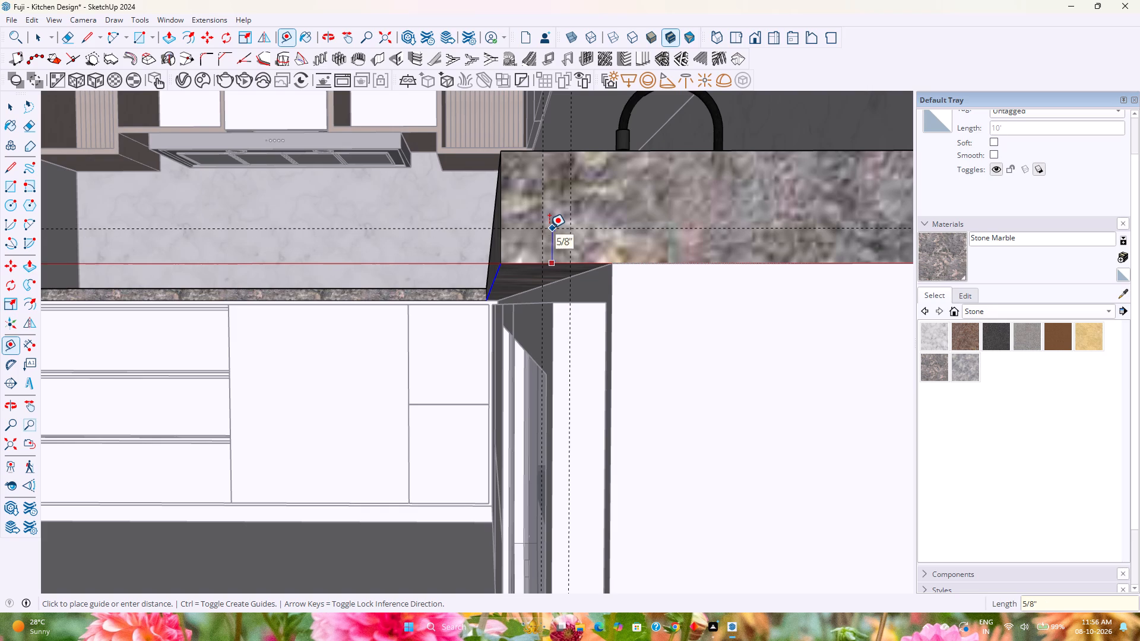
left_click(552, 239)
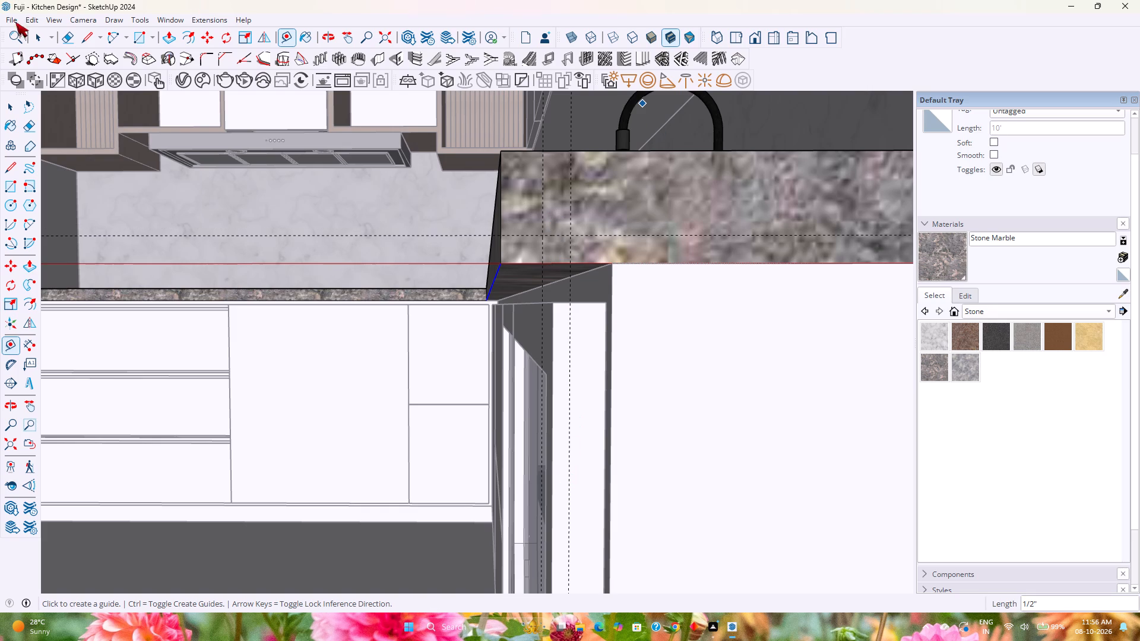
Draw a 1/2" x 1/2" rectangle between the guides at the bottom of the countertop's end face.
left_click(141, 43)
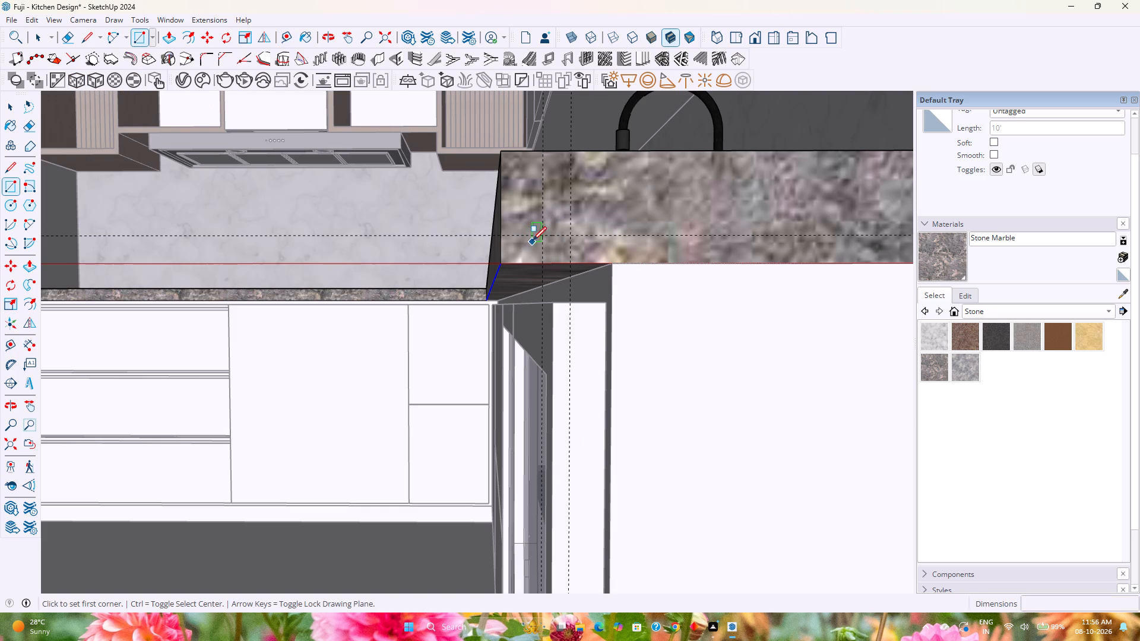
left_click(541, 238)
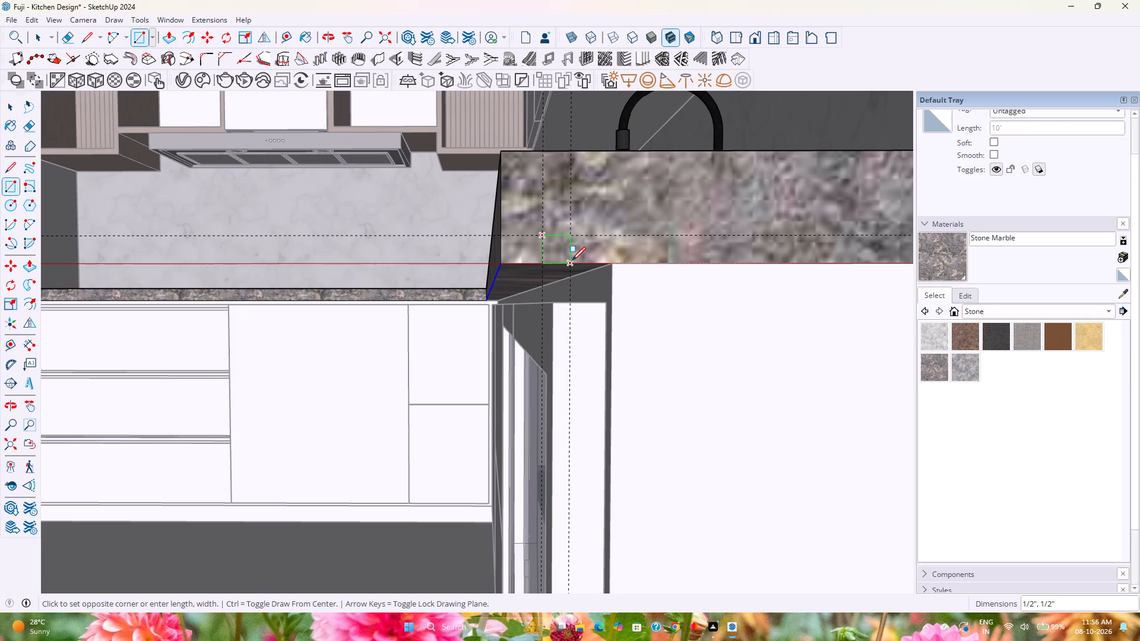
left_click(572, 261)
key("space")
Use Follow Me to run the square profile along both bottom front edges, cutting a groove in the countertop's underside.
middle_click_drag(508, 268, 555, 277)
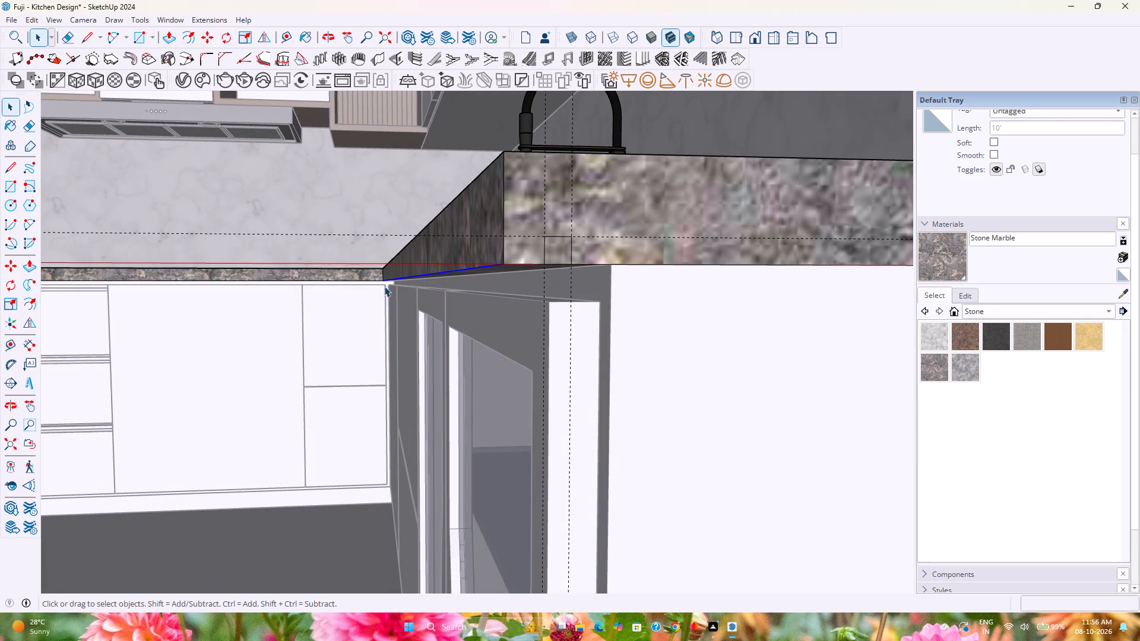
left_click(373, 281, "ctrl")
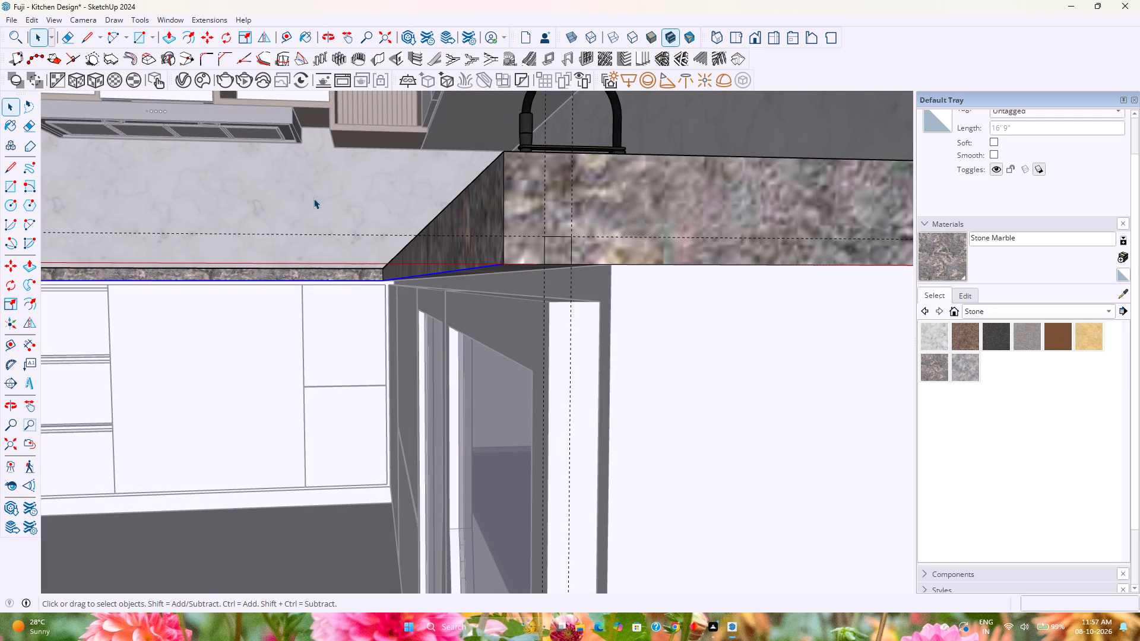
left_click(23, 282)
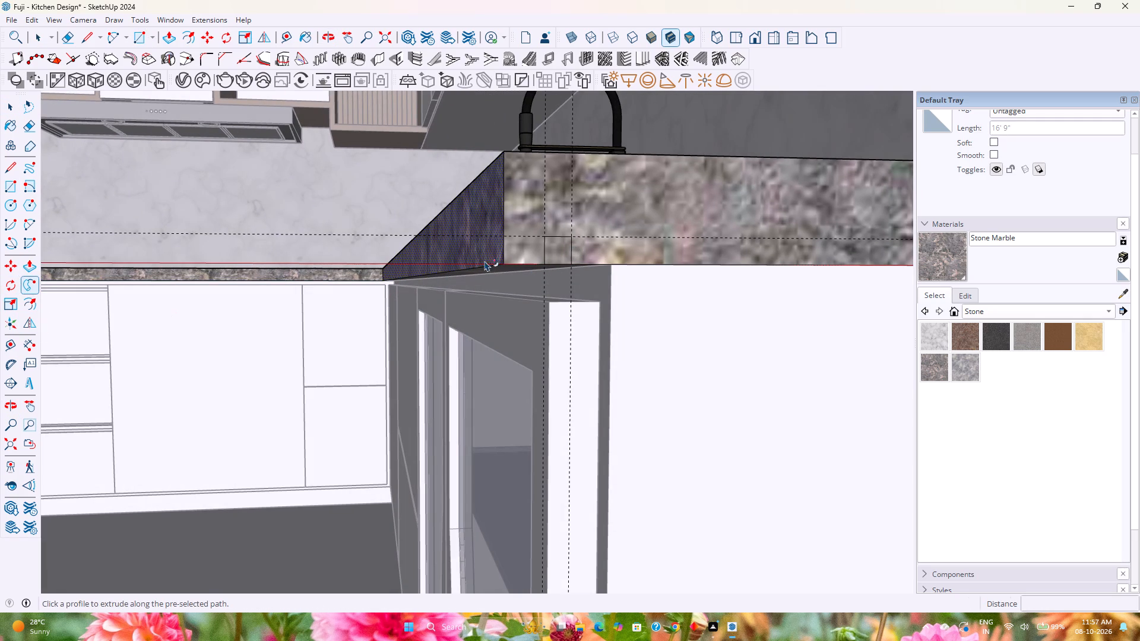
left_click(552, 259)
key("space")
scroll(546, 315, "down", 1)
middle_click_drag(546, 315, 508, 271)
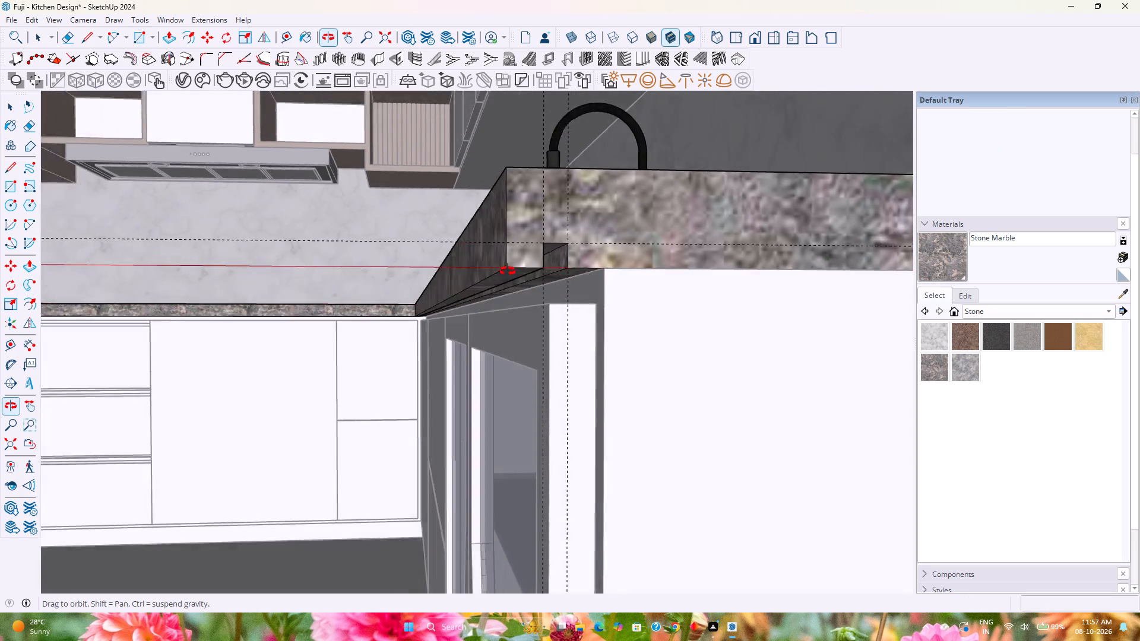
middle_click_drag(508, 271, 462, 276)
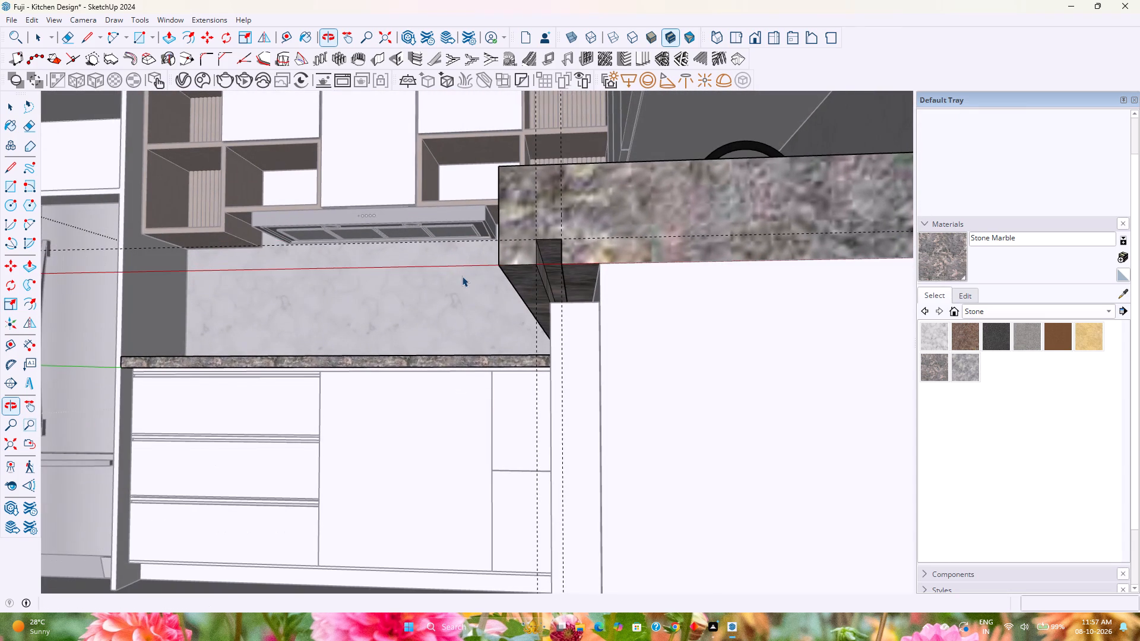
Delete all guides and leave the countertop group.
left_click(27, 18)
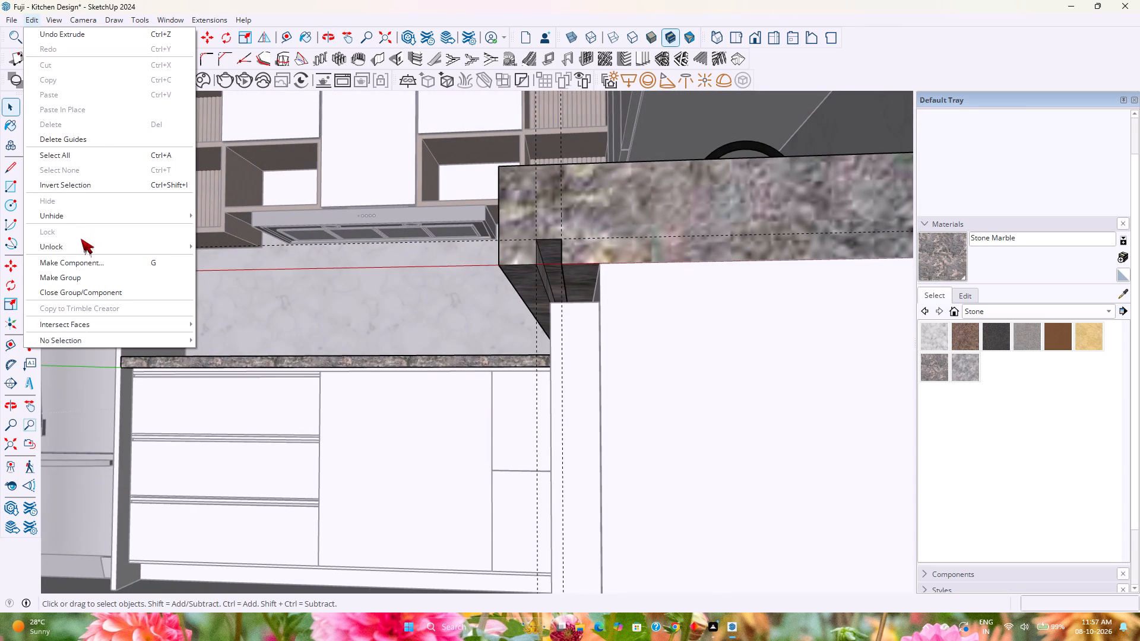
left_click(62, 142)
scroll(376, 280, "down", 4)
middle_click_drag(377, 280, 474, 323)
key("Escape")
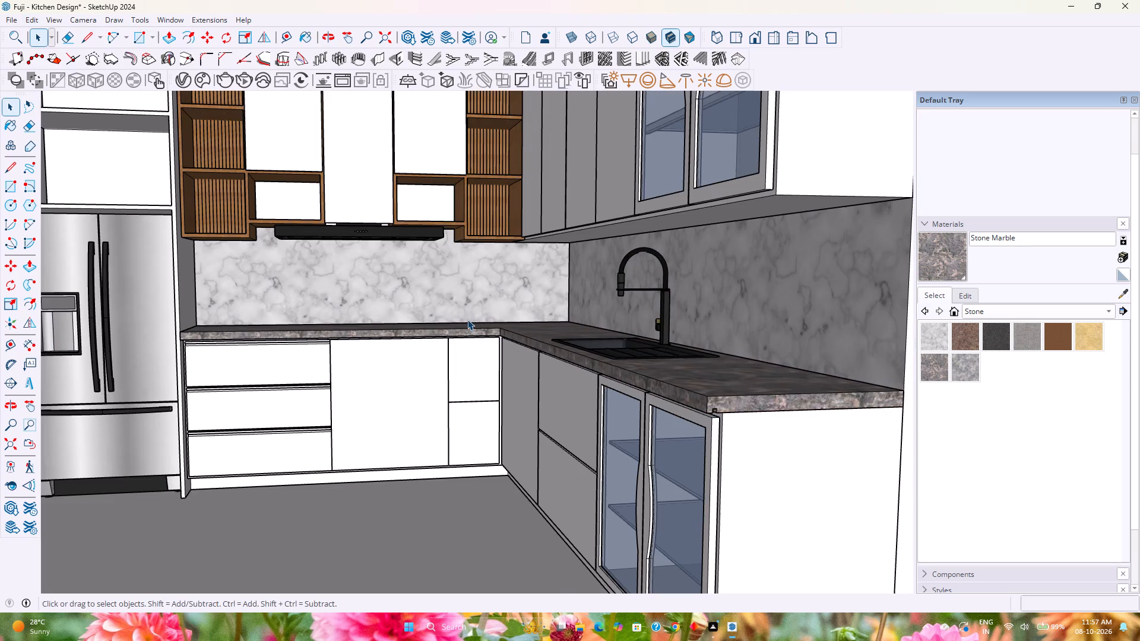
Draw a 1/4" x 1/2" rectangle across the upper half of the groove opening on the countertop's end.
scroll(712, 408, "up", 20)
scroll(712, 408, "up", 2)
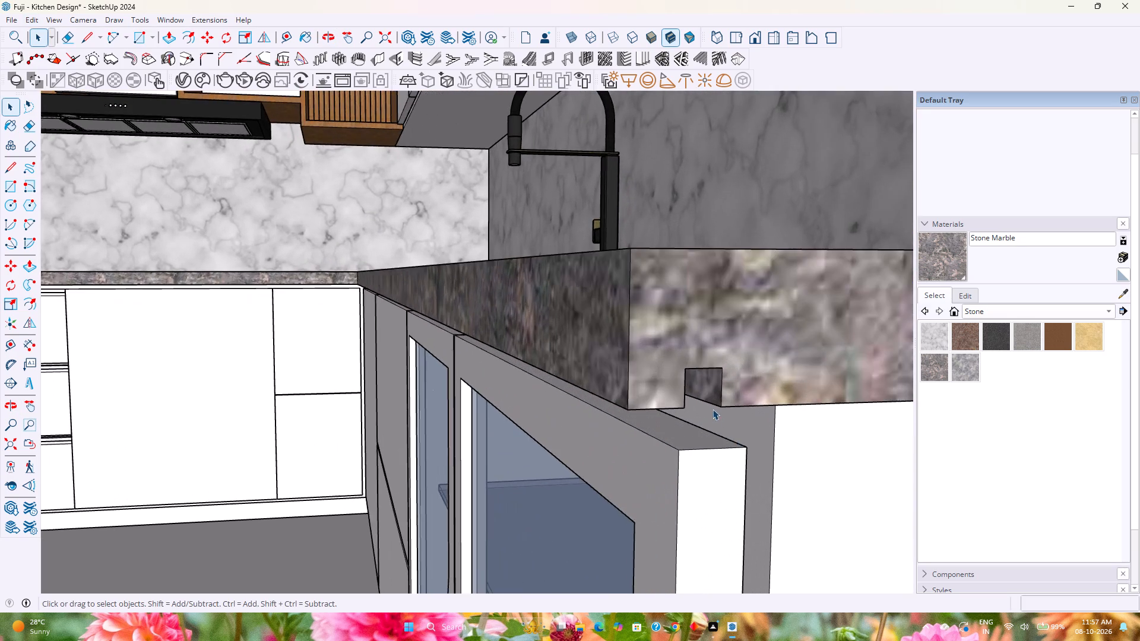
scroll(712, 409, "up", 3)
middle_click_drag(712, 409, 636, 296)
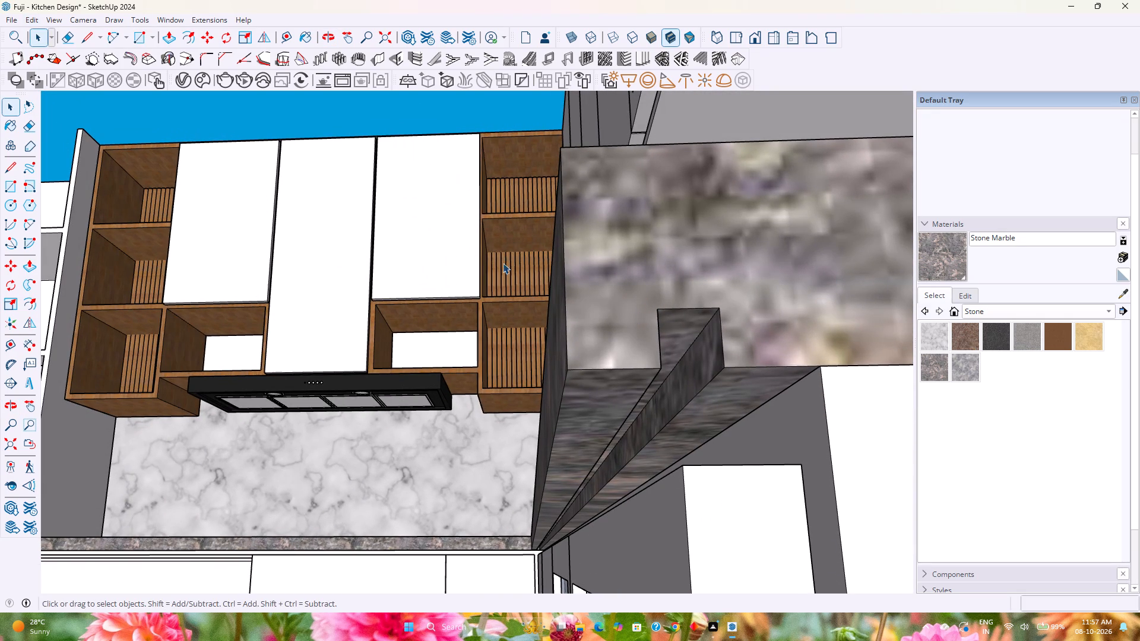
left_click(137, 35)
left_click(659, 312)
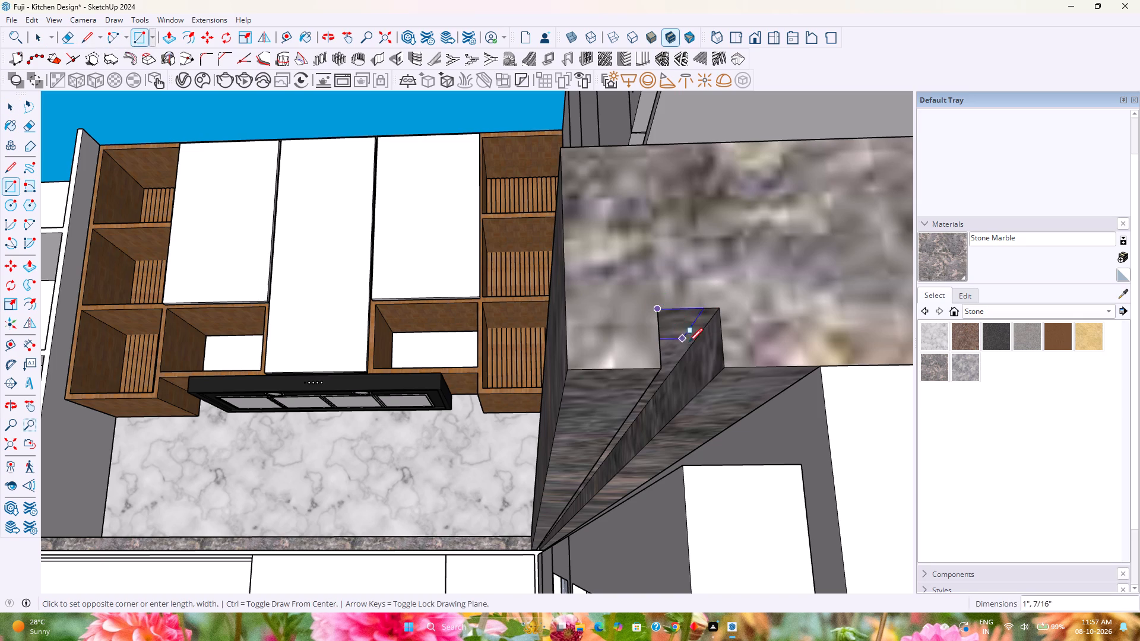
left_click(722, 339)
key("space")
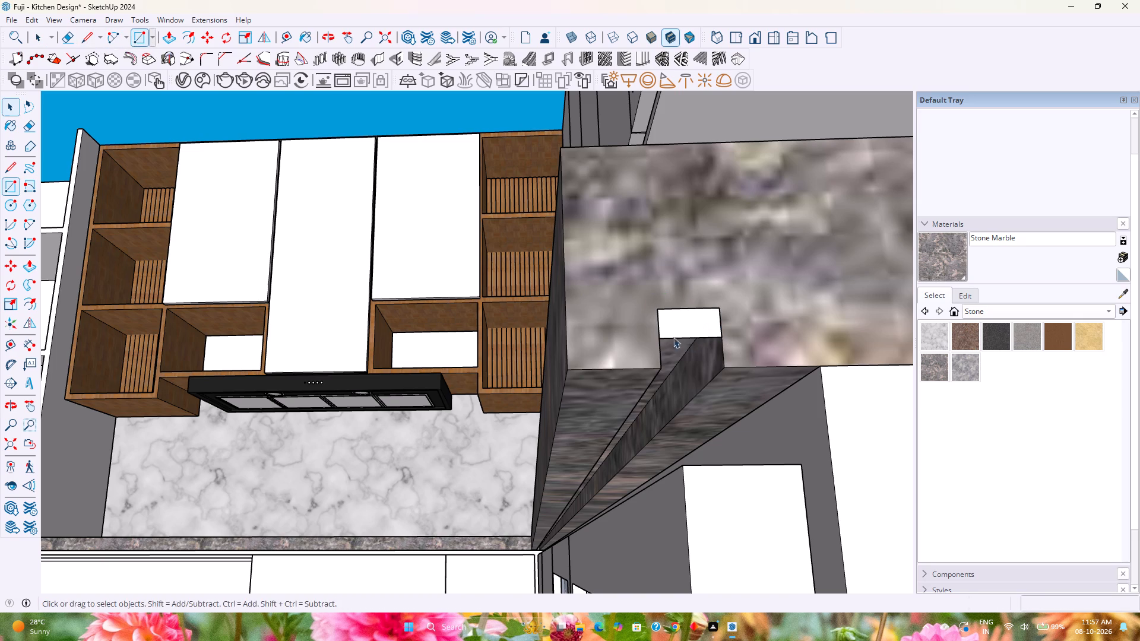
Cut the small rectangle and paste it inside the countertop group, at the upper half of the groove opening.
middle_click_drag(566, 371, 612, 391)
left_click(538, 399)
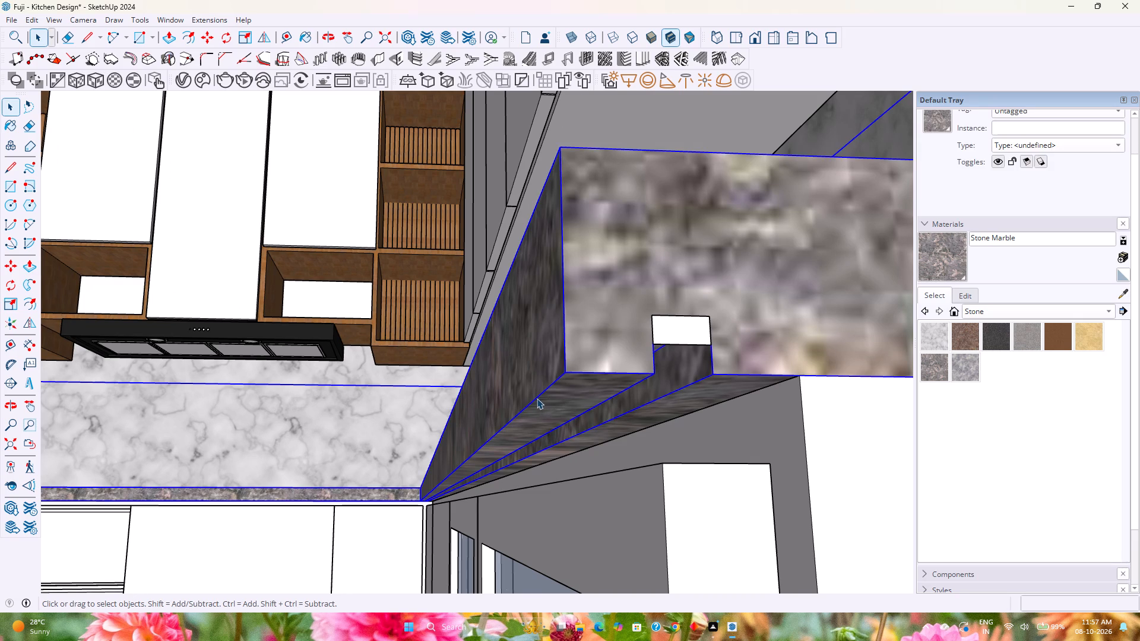
left_click(667, 331)
double_click(667, 331)
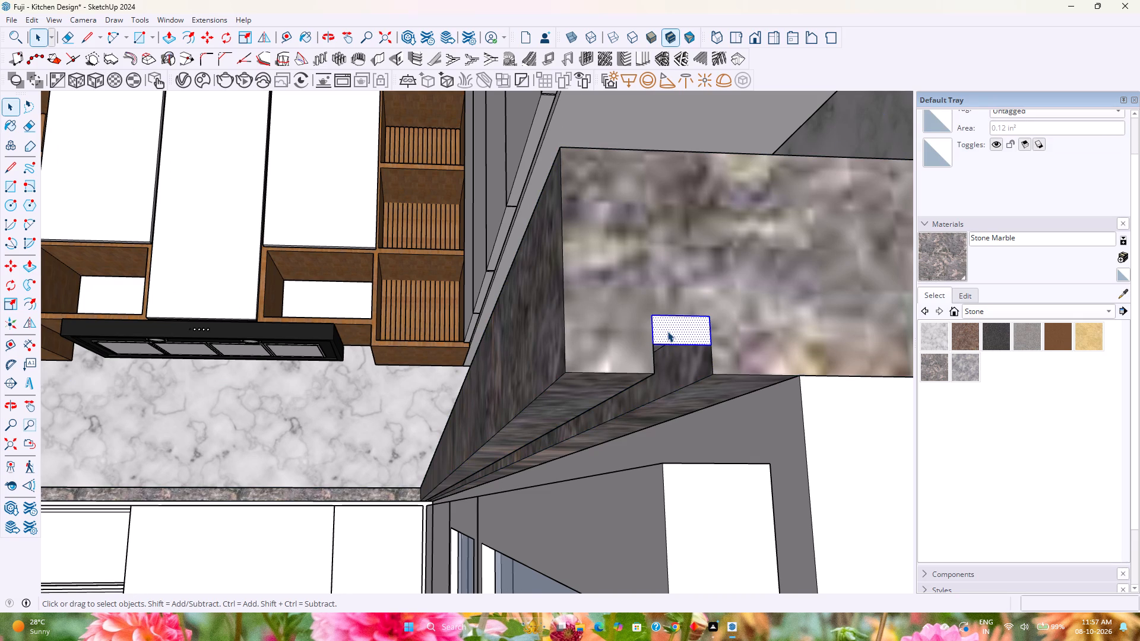
key("ctrl+x")
double_click(619, 346)
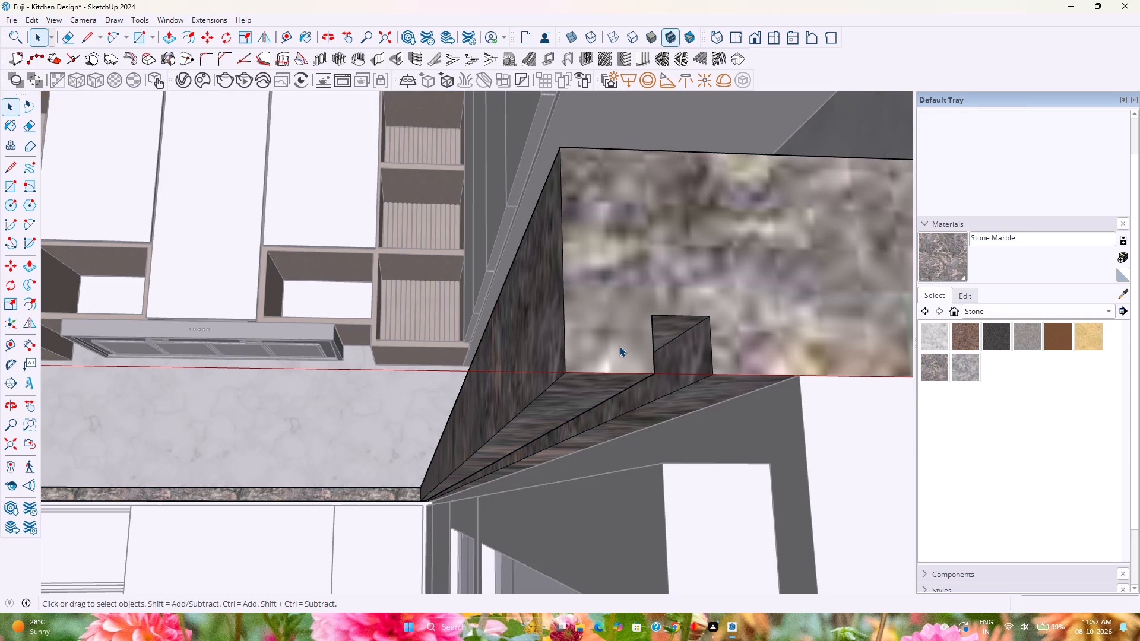
key("ctrl+v")
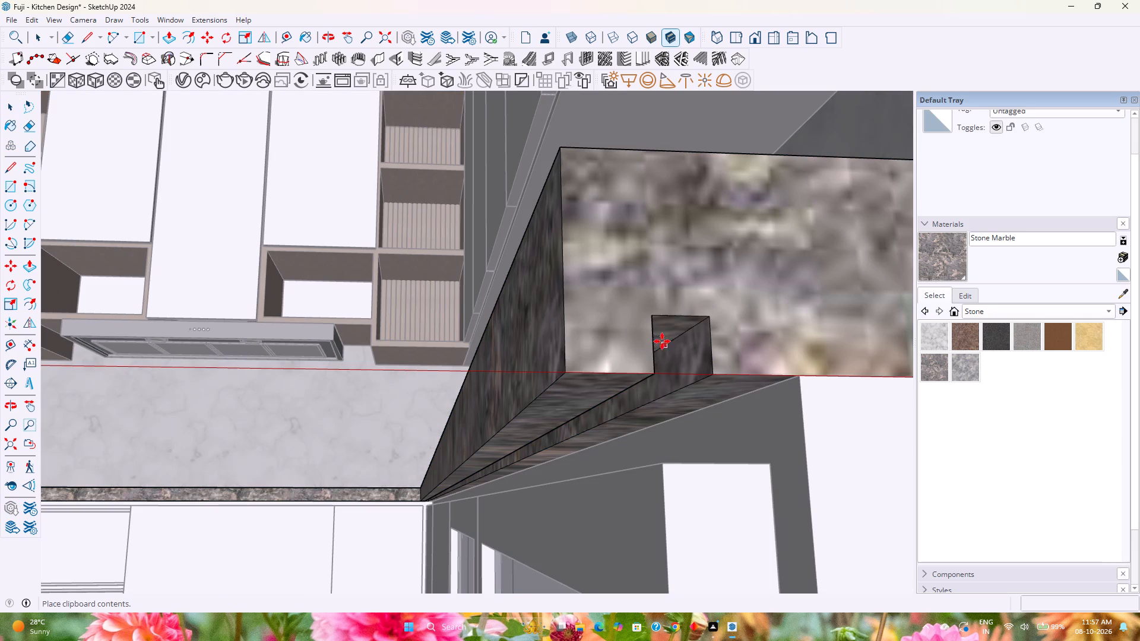
left_click(657, 344)
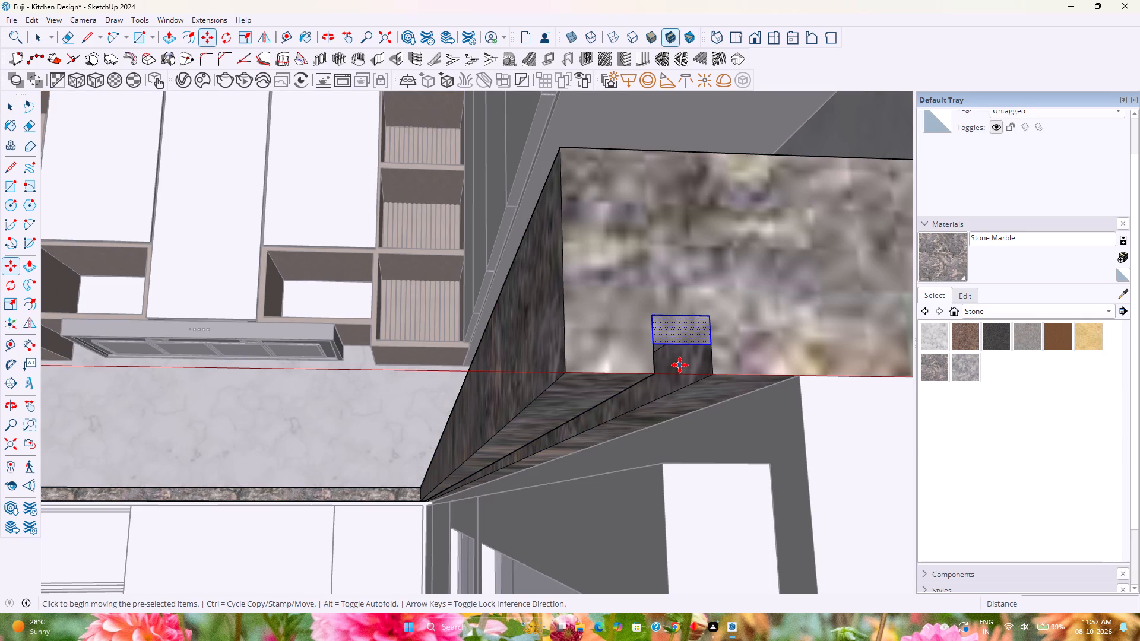
key("Escape")
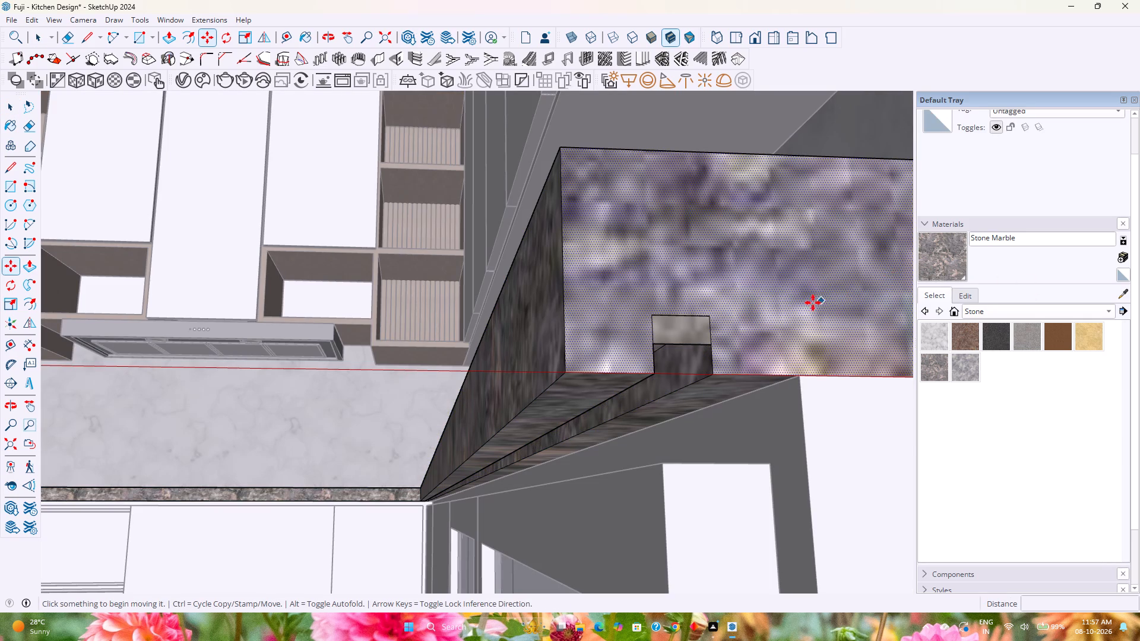
key("space")
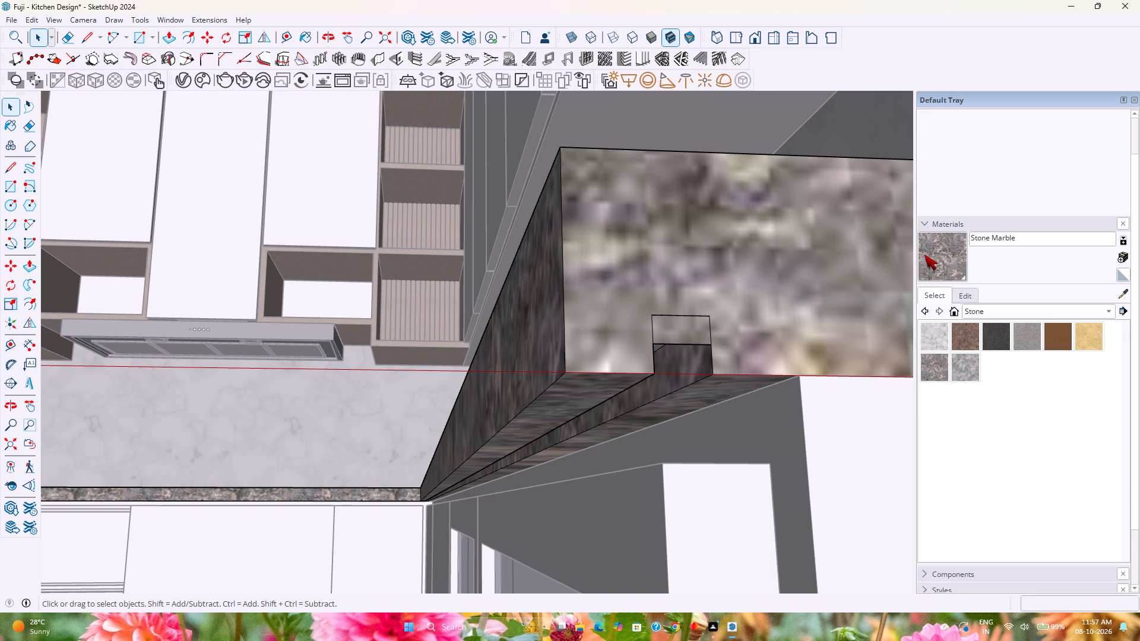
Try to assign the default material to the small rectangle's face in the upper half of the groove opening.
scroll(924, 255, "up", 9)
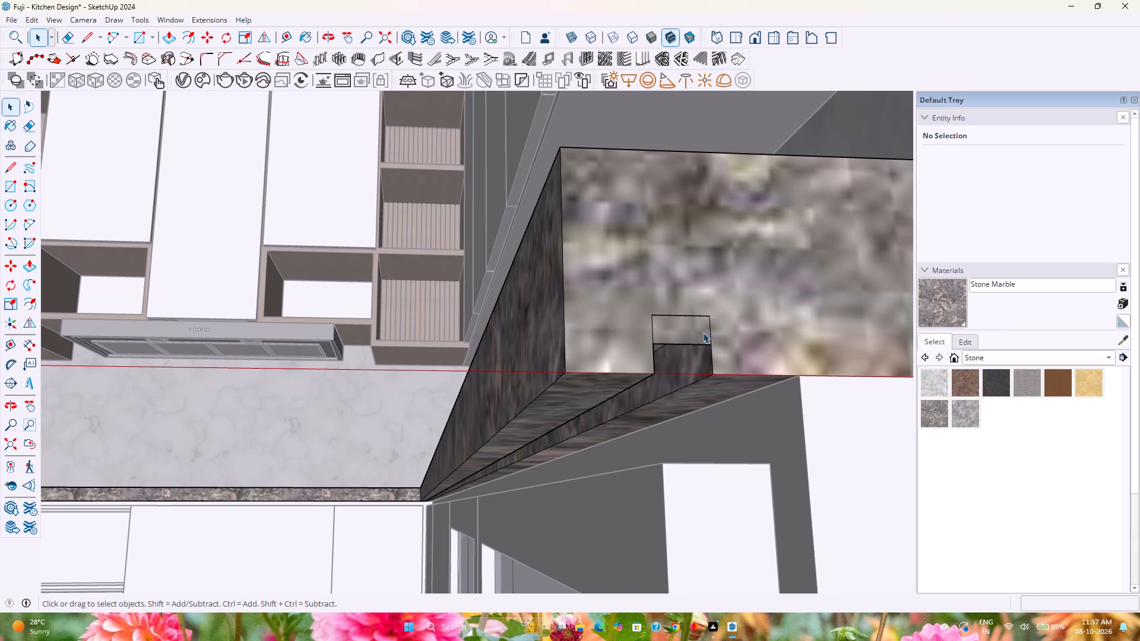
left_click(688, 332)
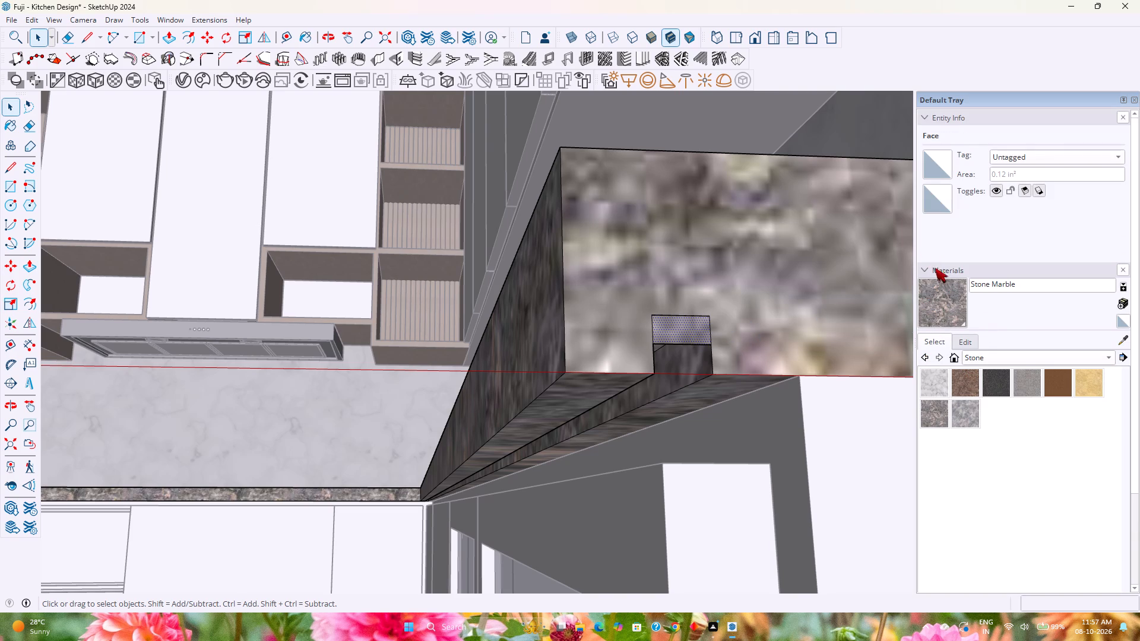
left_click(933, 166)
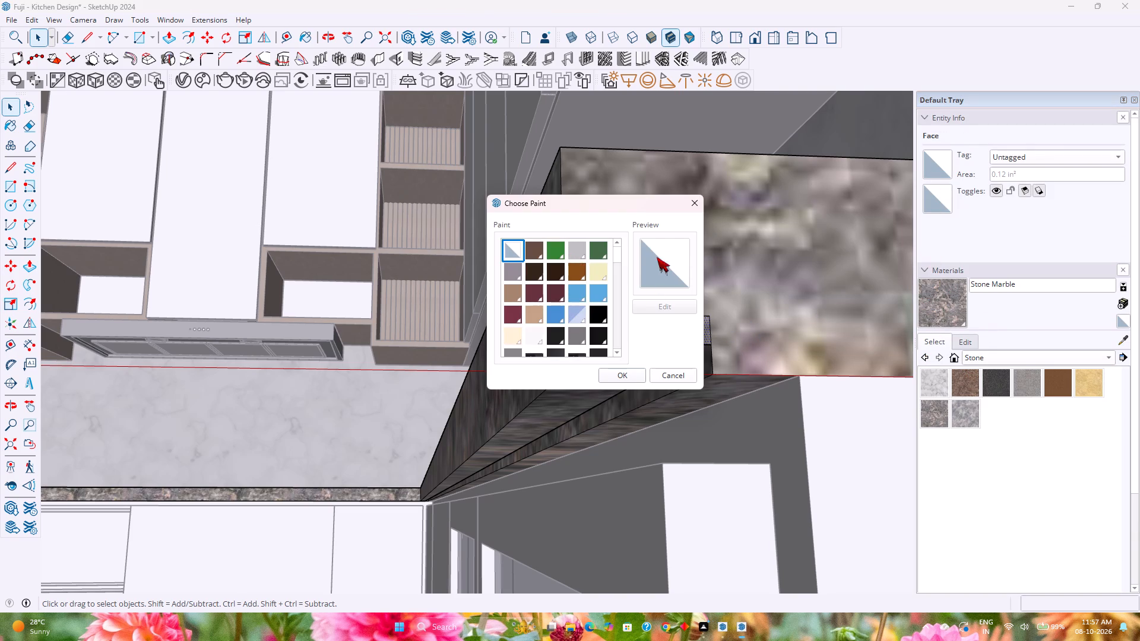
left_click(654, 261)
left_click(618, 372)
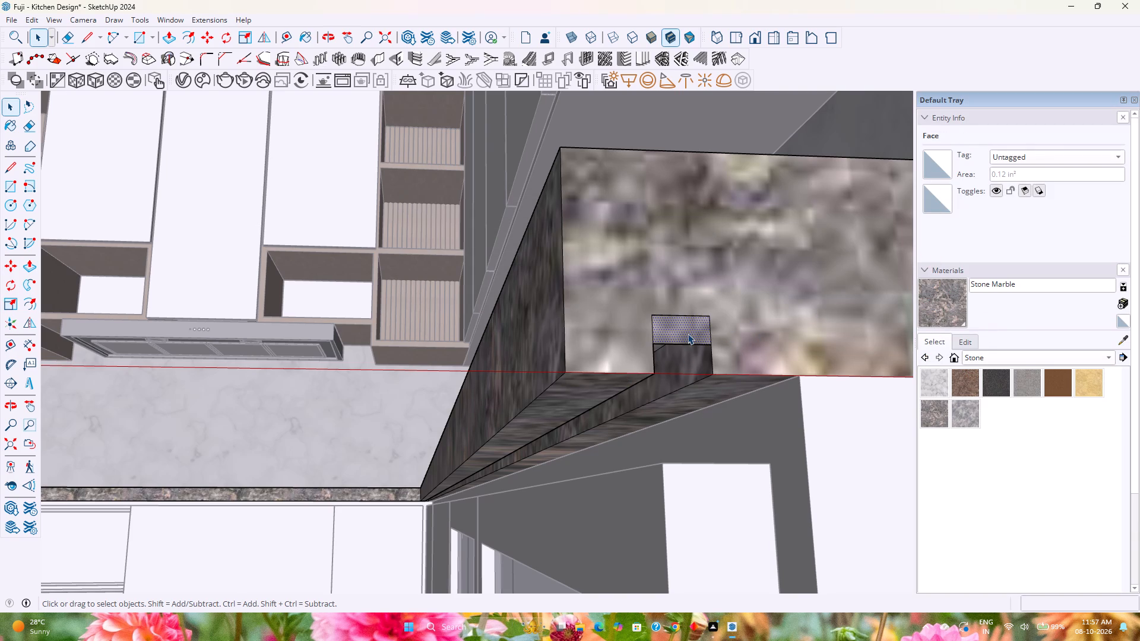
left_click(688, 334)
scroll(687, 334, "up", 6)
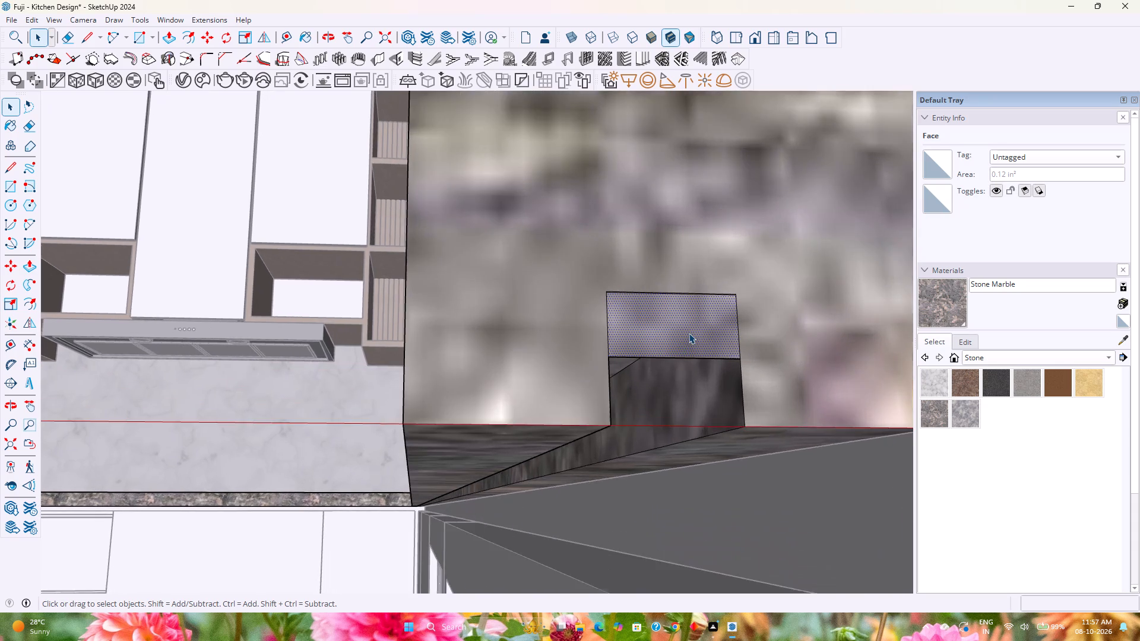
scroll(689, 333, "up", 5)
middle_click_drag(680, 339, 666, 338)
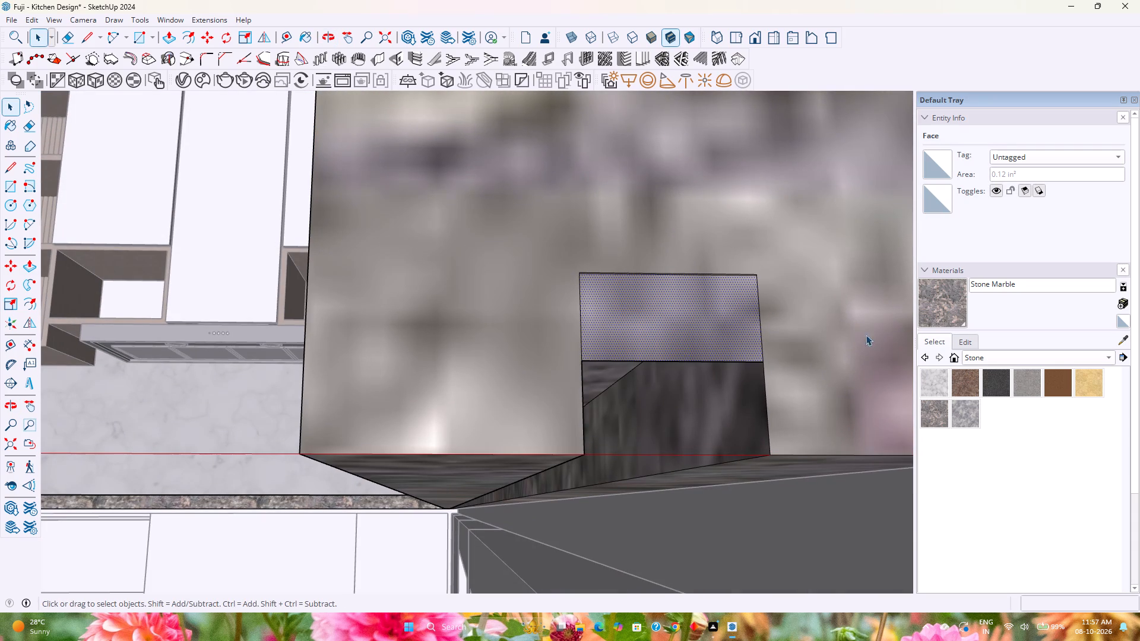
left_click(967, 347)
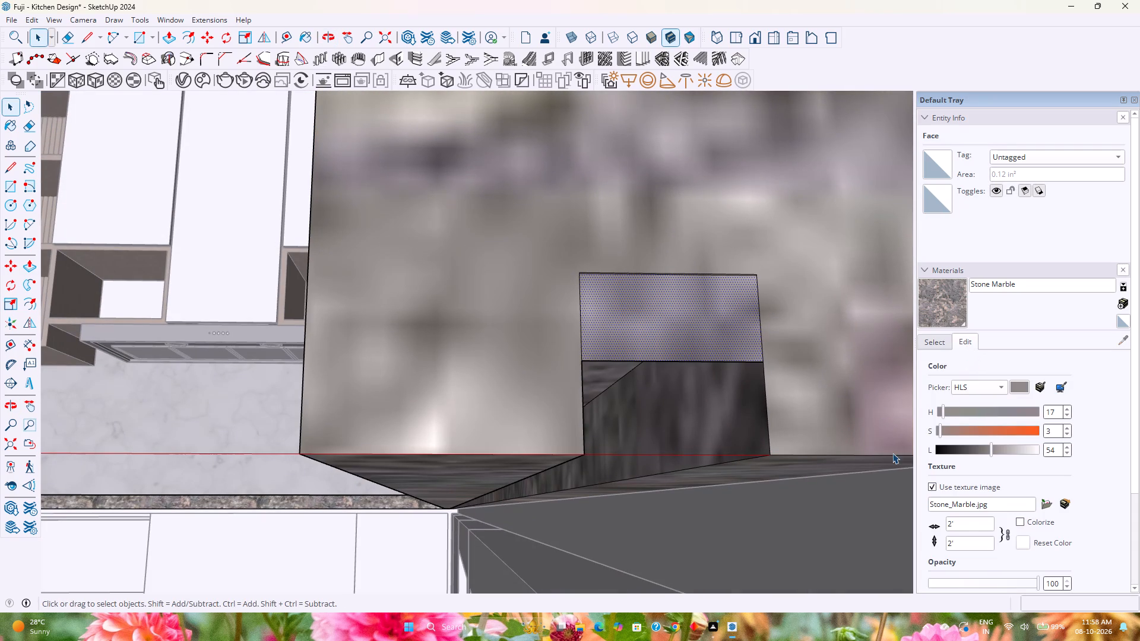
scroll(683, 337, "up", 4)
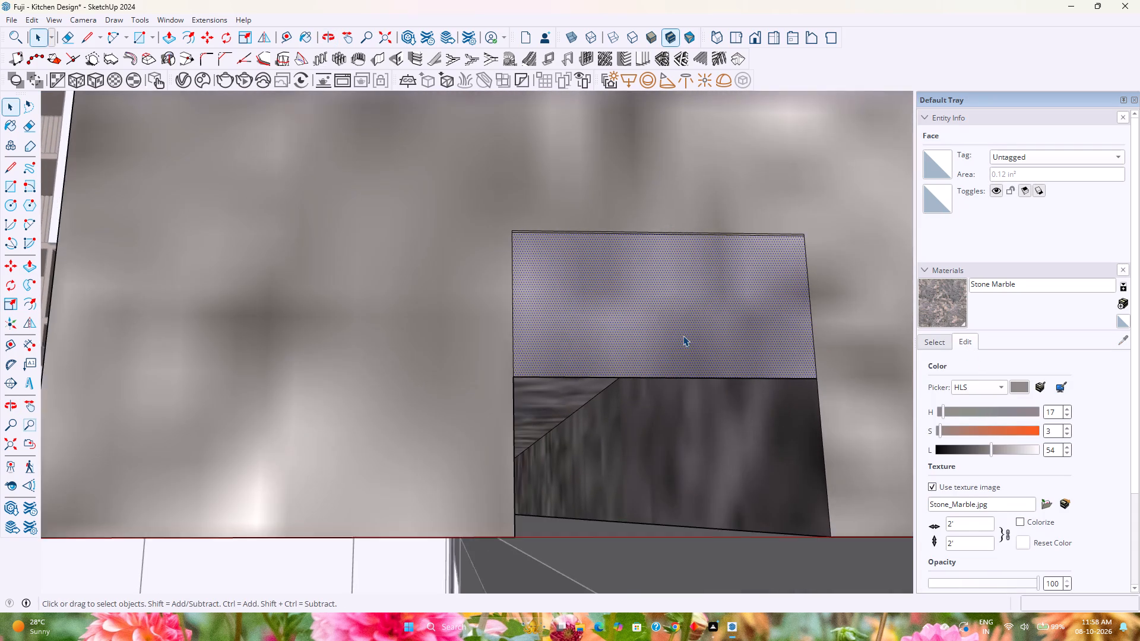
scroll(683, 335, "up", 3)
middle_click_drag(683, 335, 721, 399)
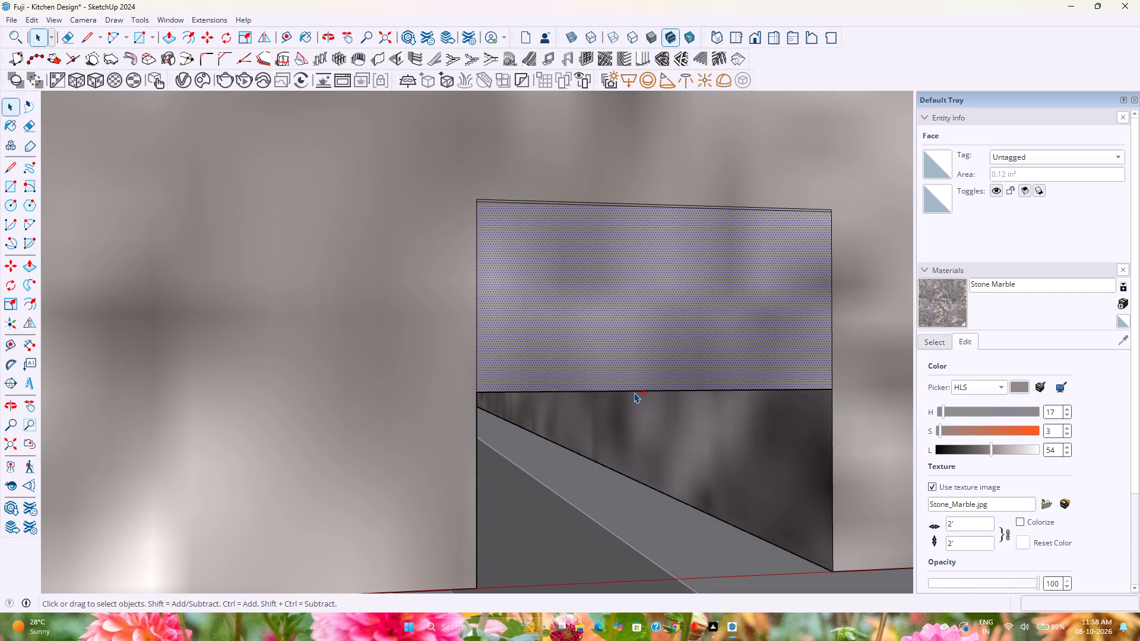
Undo the rectangle's paste, paste it again at the upper half of the groove opening, and leave the countertop group.
key("ctrl+z")
scroll(557, 329, "down", 7)
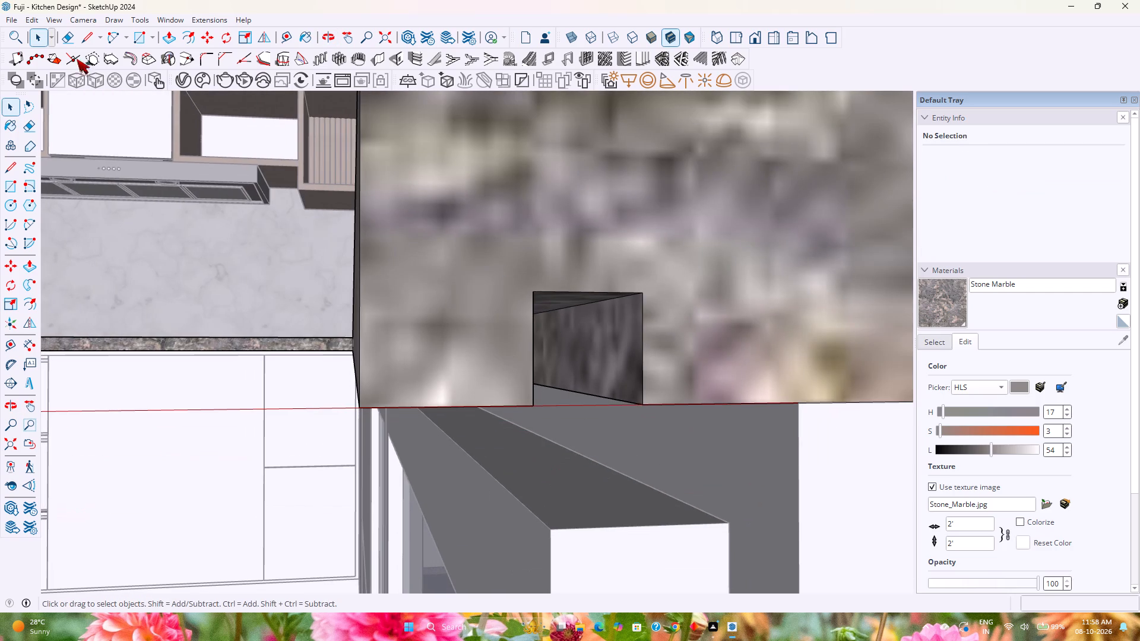
key("ctrl+v")
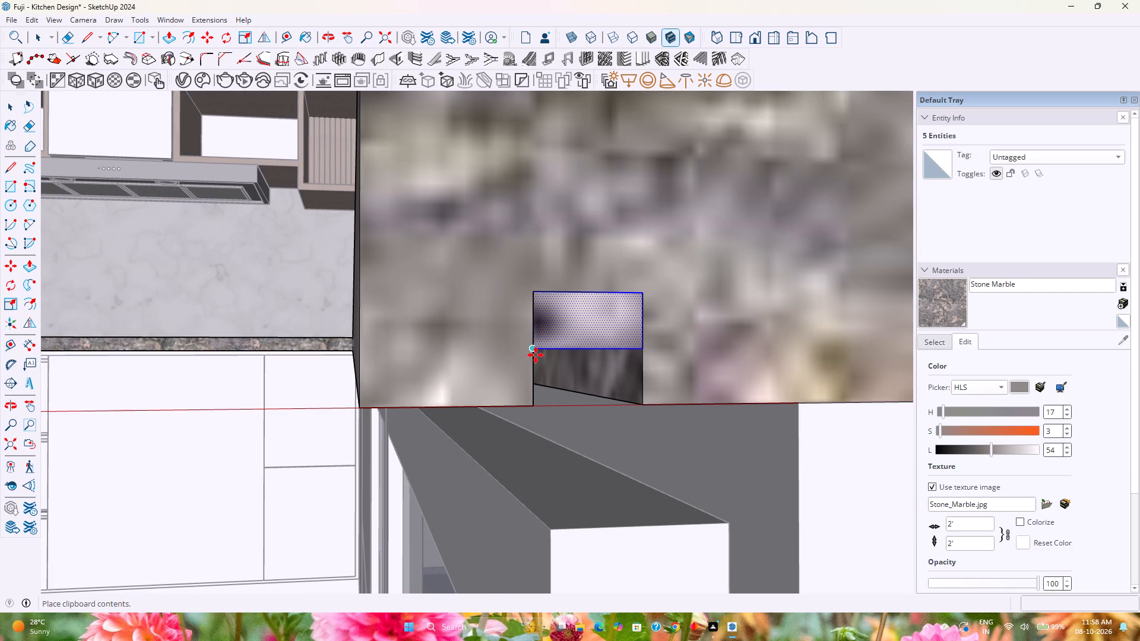
left_click(536, 355)
key("Escape")
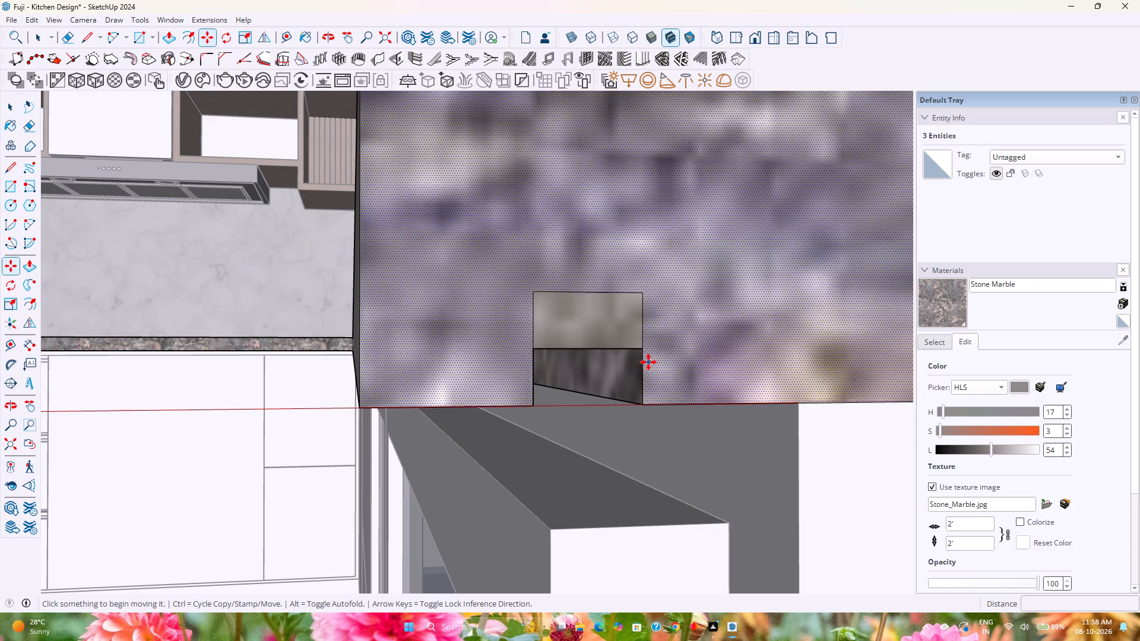
key("Escape")
key("space")
key("Escape")
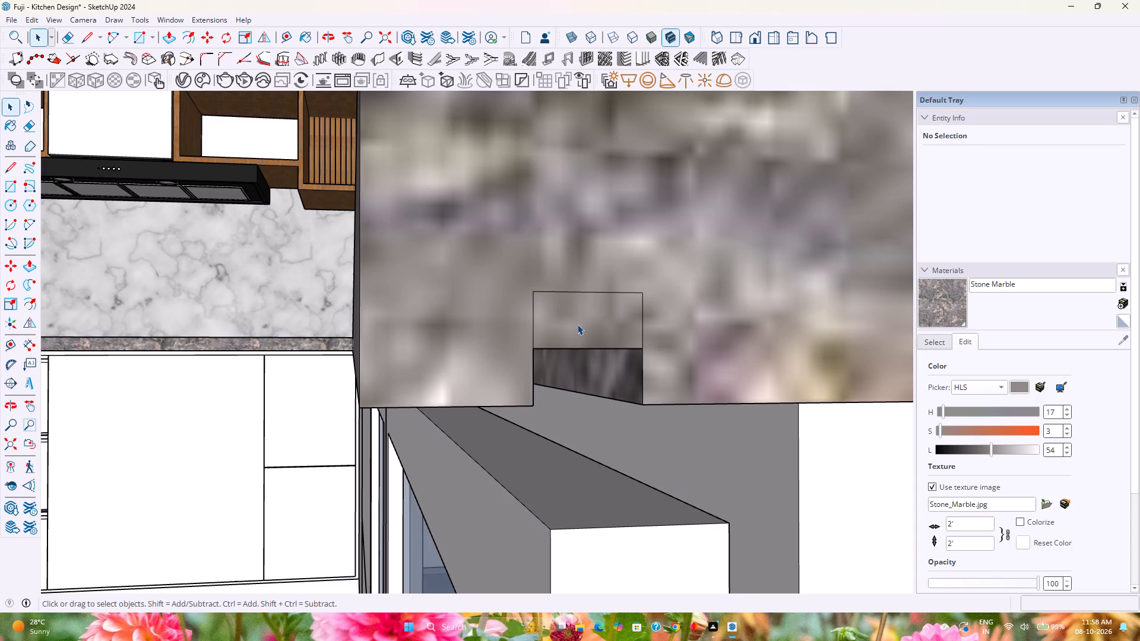
Open the countertop group and reverse the small rectangle's face at the groove opening.
left_click(577, 324)
double_click(577, 324)
left_click(579, 333)
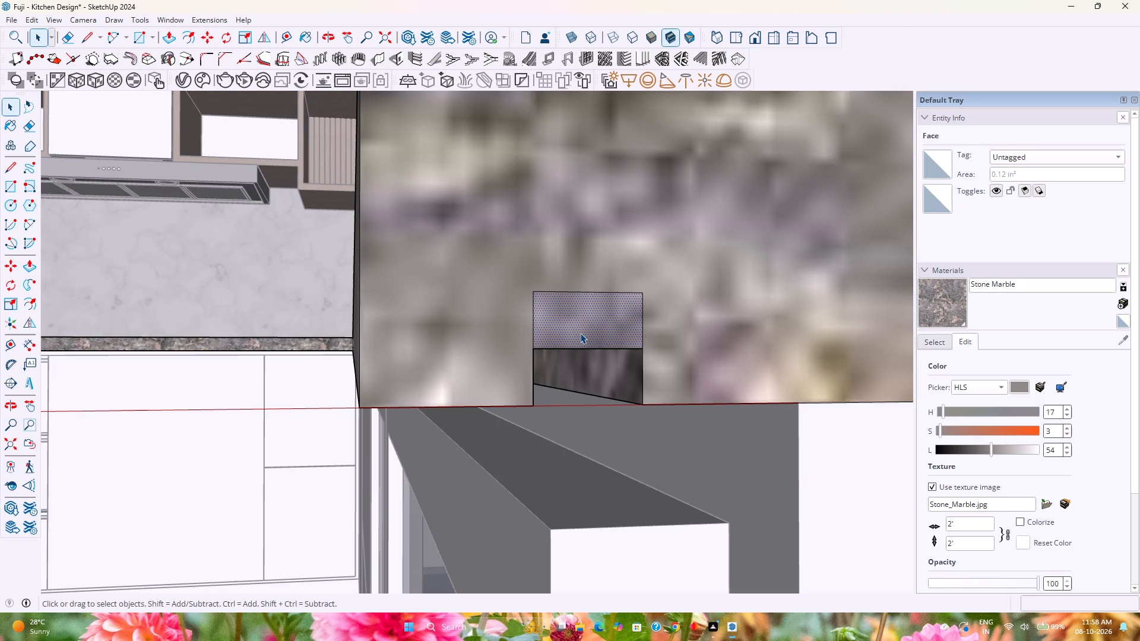
middle_click_drag(580, 333, 575, 229)
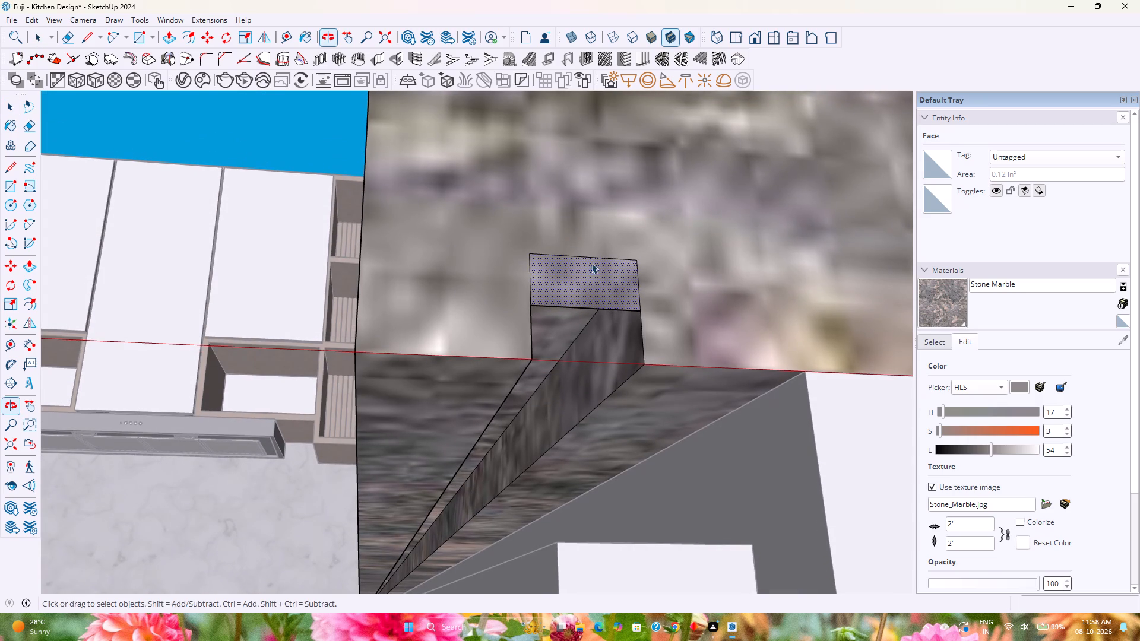
right_click(587, 290)
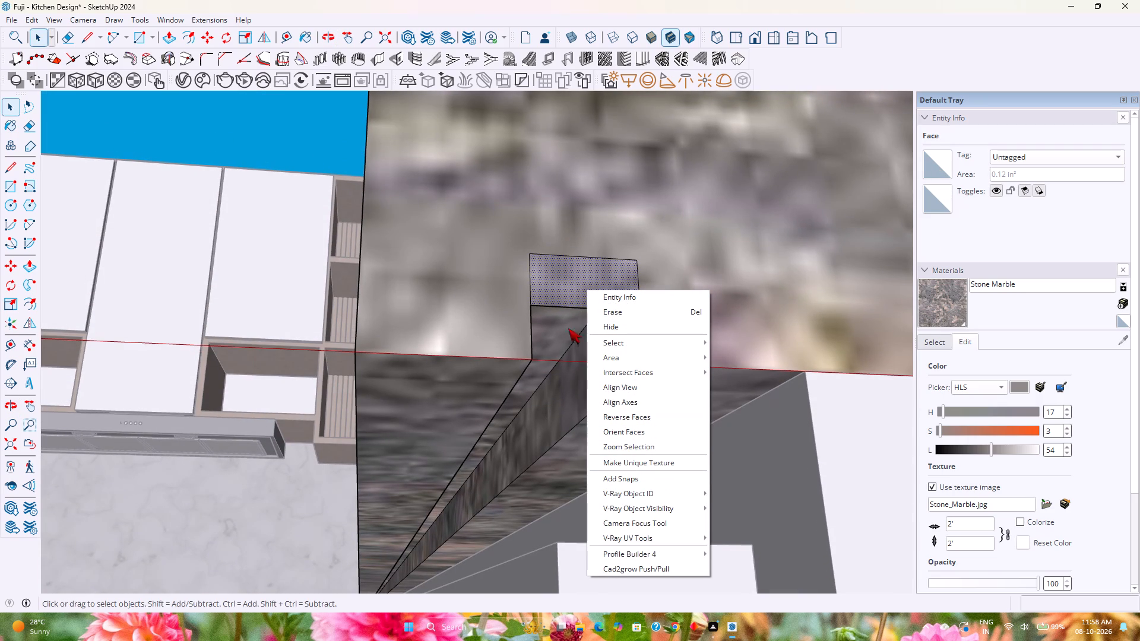
left_click(627, 421)
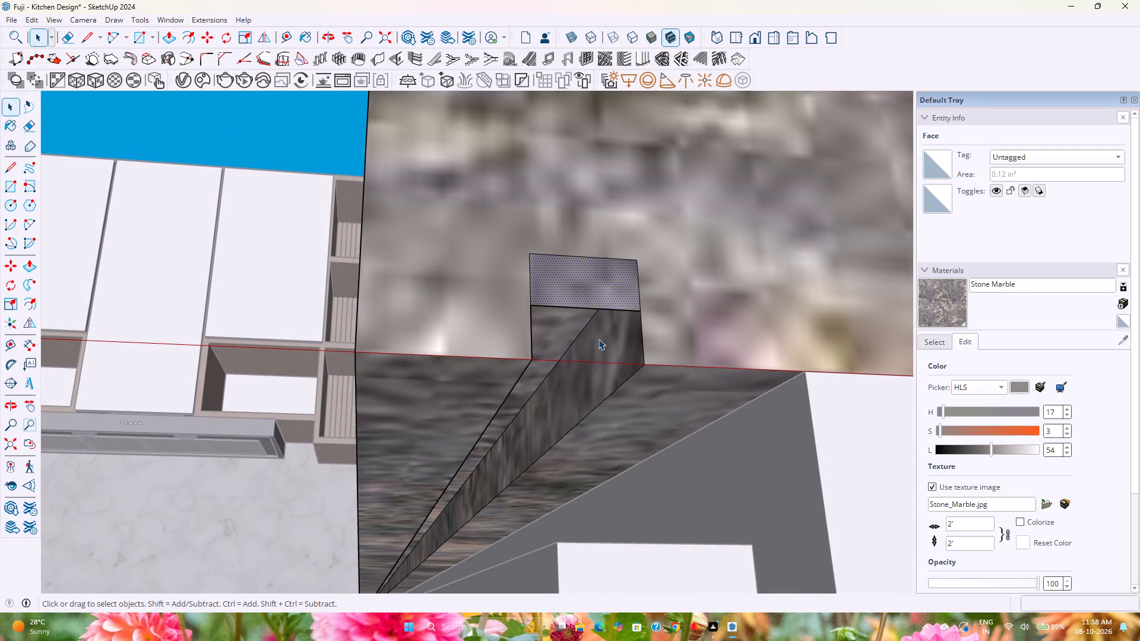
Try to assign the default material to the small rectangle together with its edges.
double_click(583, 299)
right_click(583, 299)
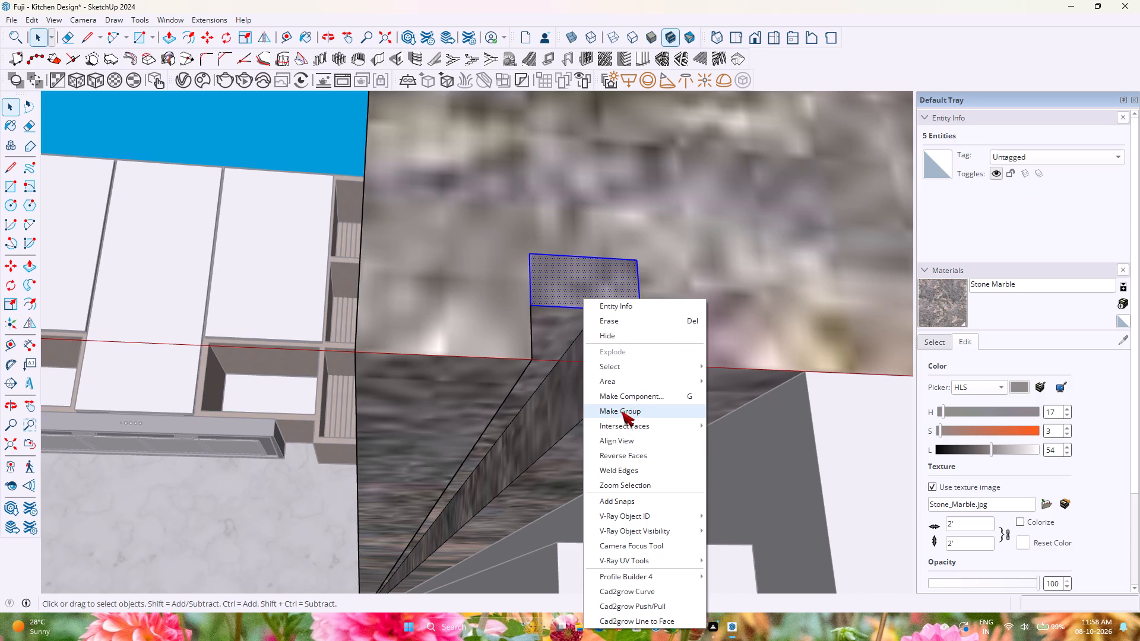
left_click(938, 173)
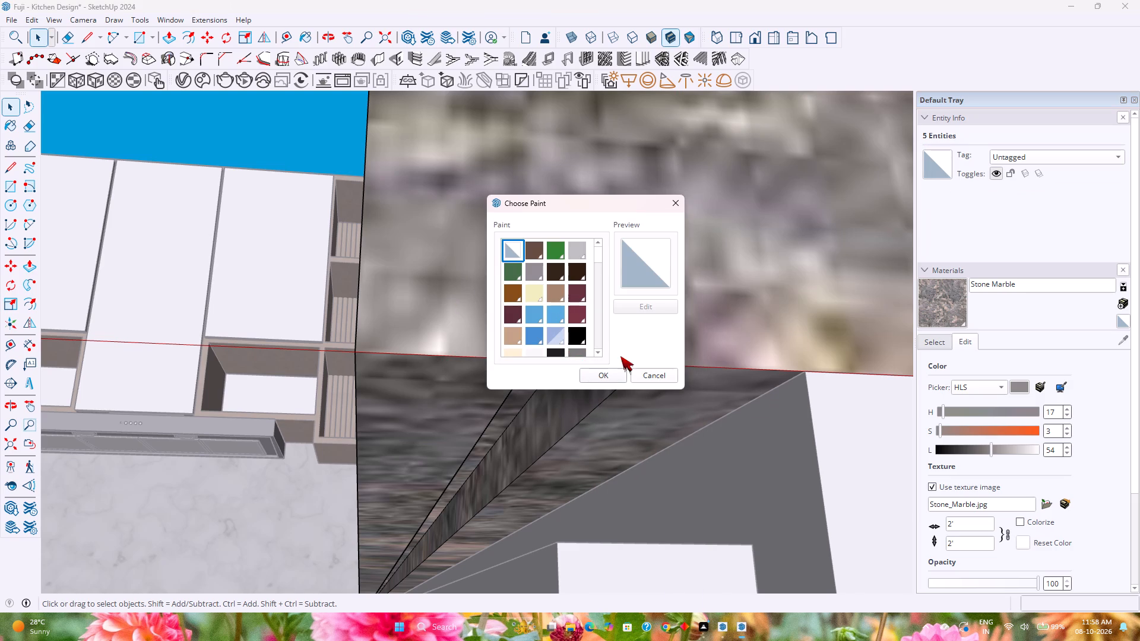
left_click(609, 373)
Paint the small rectangle at the groove opening with white Color M00 from the Colors collection.
left_click(585, 307)
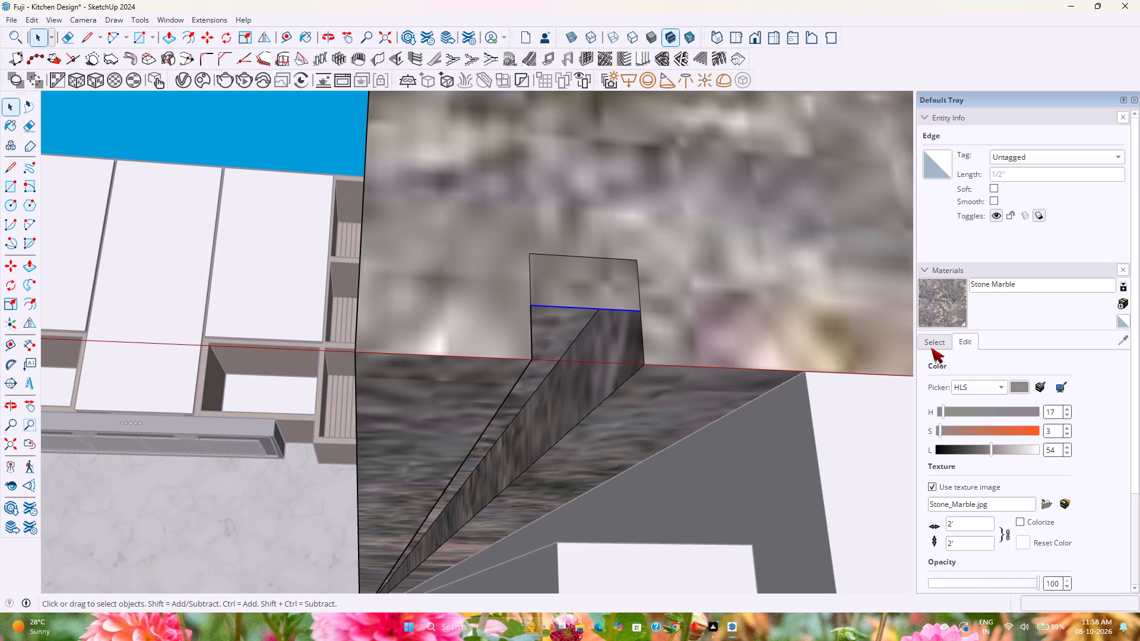
left_click(931, 348)
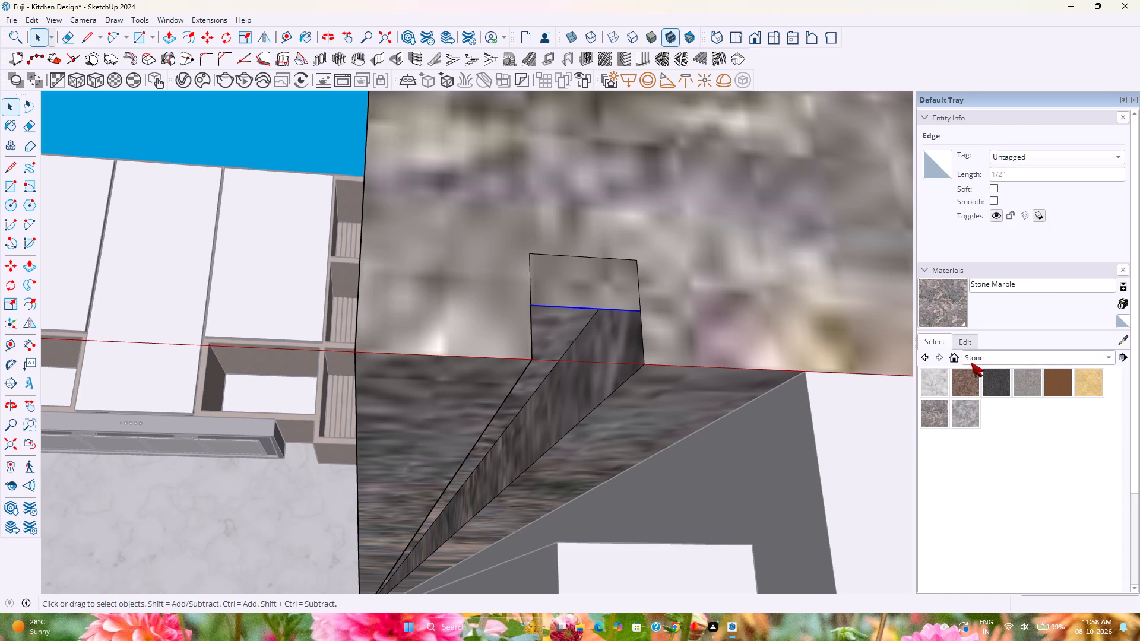
left_click(971, 362)
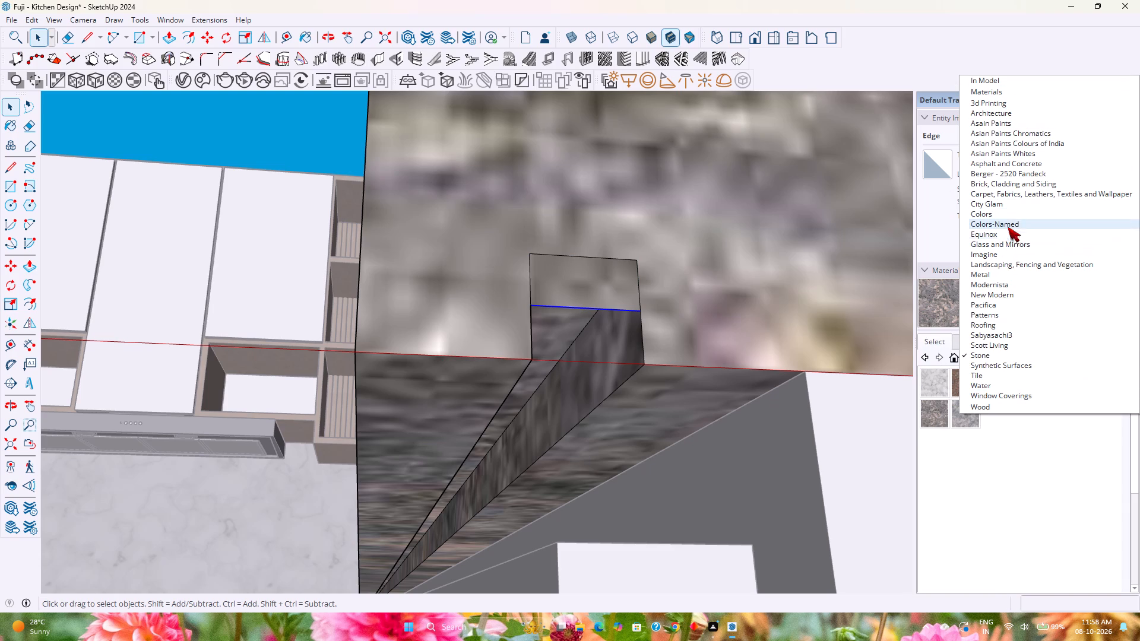
left_click(988, 217)
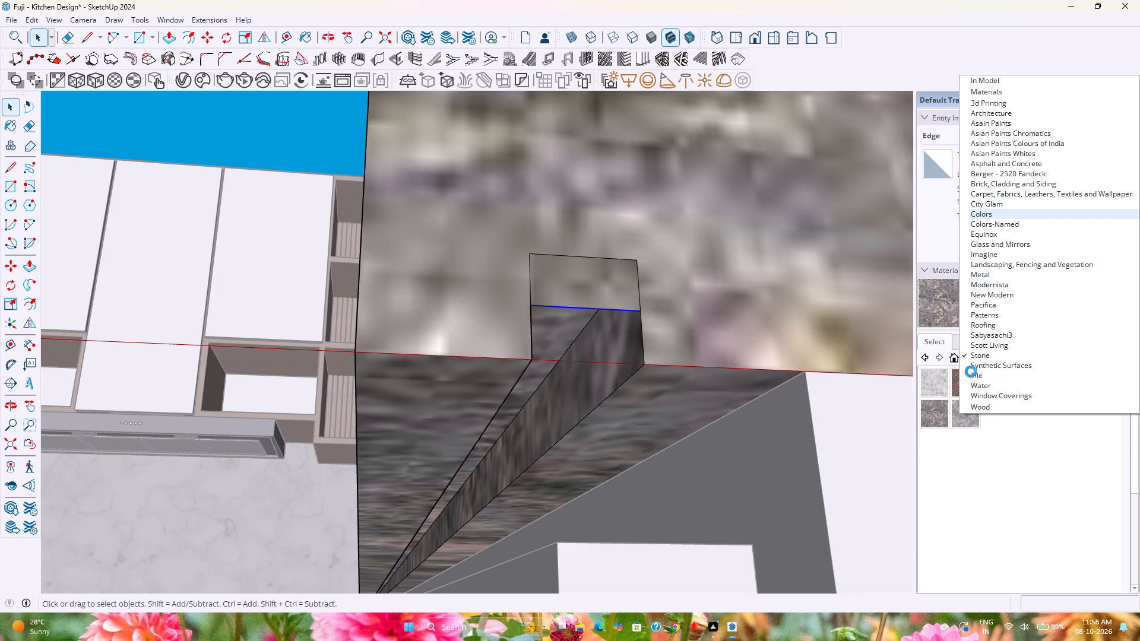
scroll(995, 495, "down", 8)
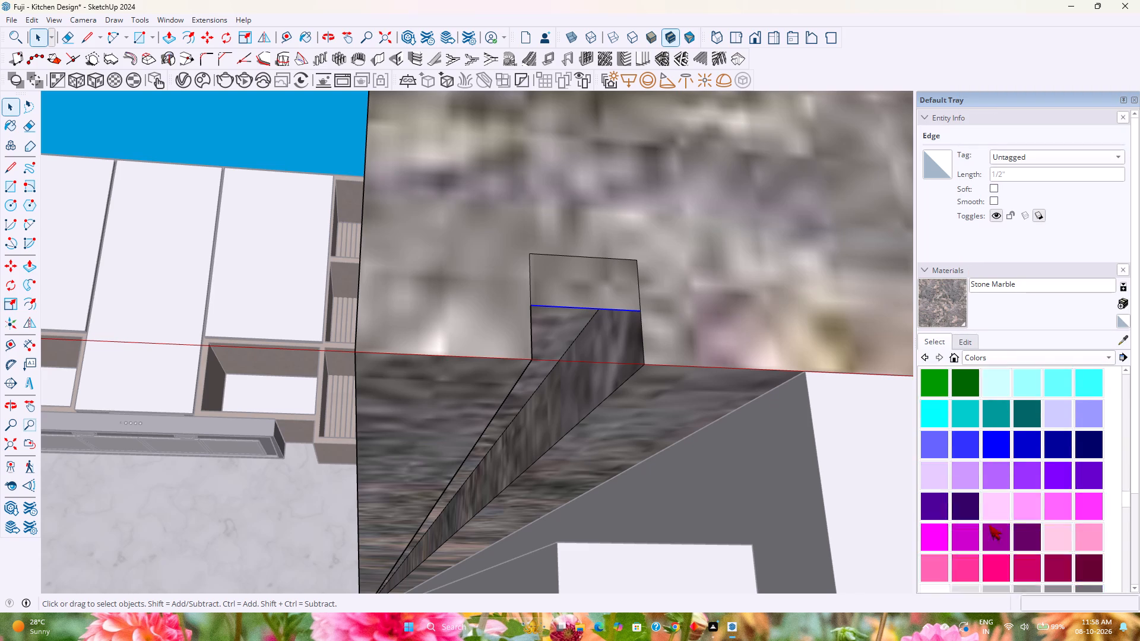
scroll(989, 525, "down", 7)
left_click(939, 439)
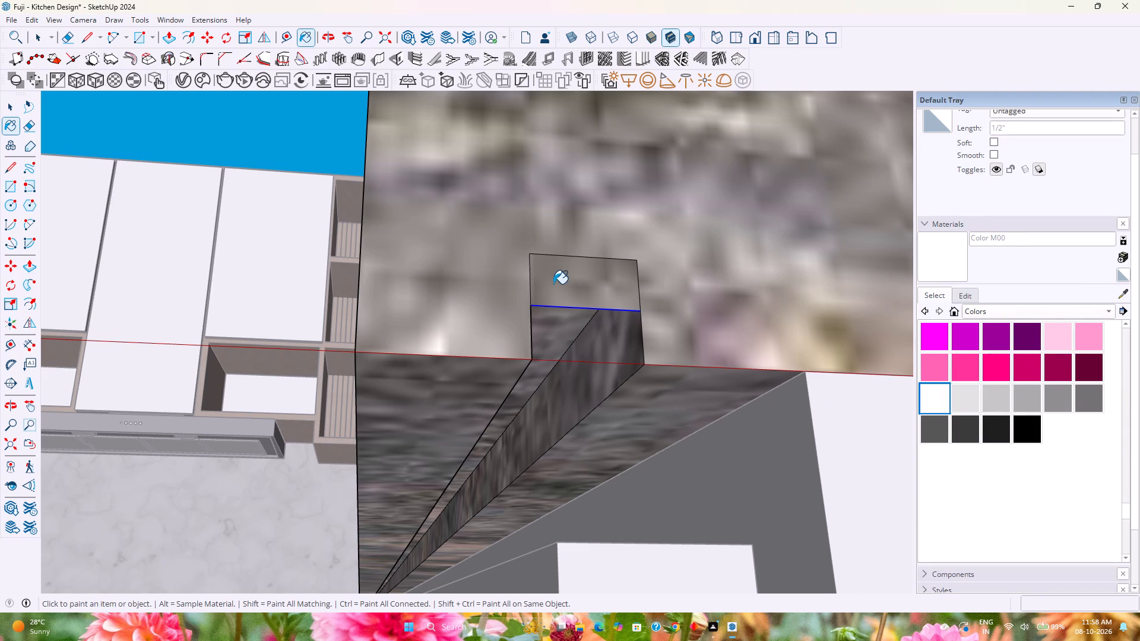
left_click(553, 284)
key("space")
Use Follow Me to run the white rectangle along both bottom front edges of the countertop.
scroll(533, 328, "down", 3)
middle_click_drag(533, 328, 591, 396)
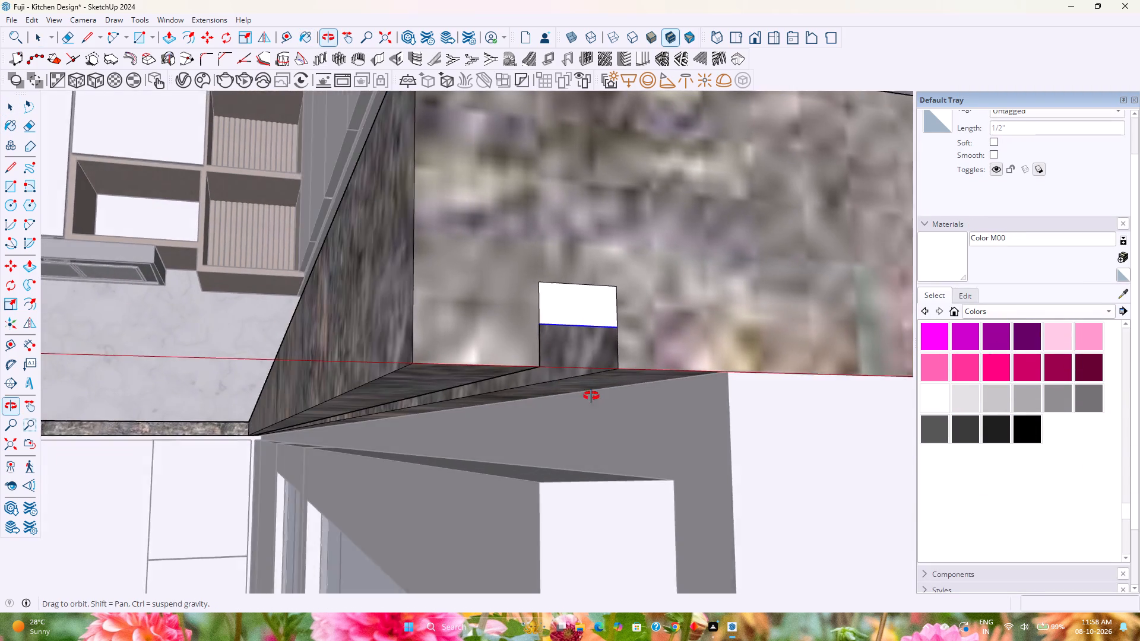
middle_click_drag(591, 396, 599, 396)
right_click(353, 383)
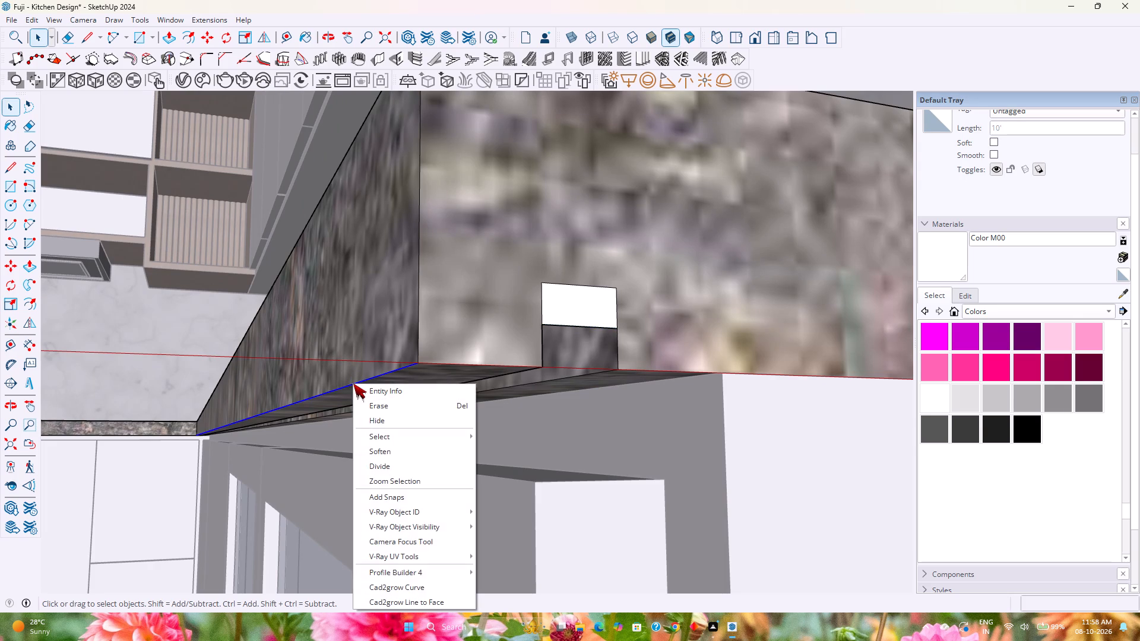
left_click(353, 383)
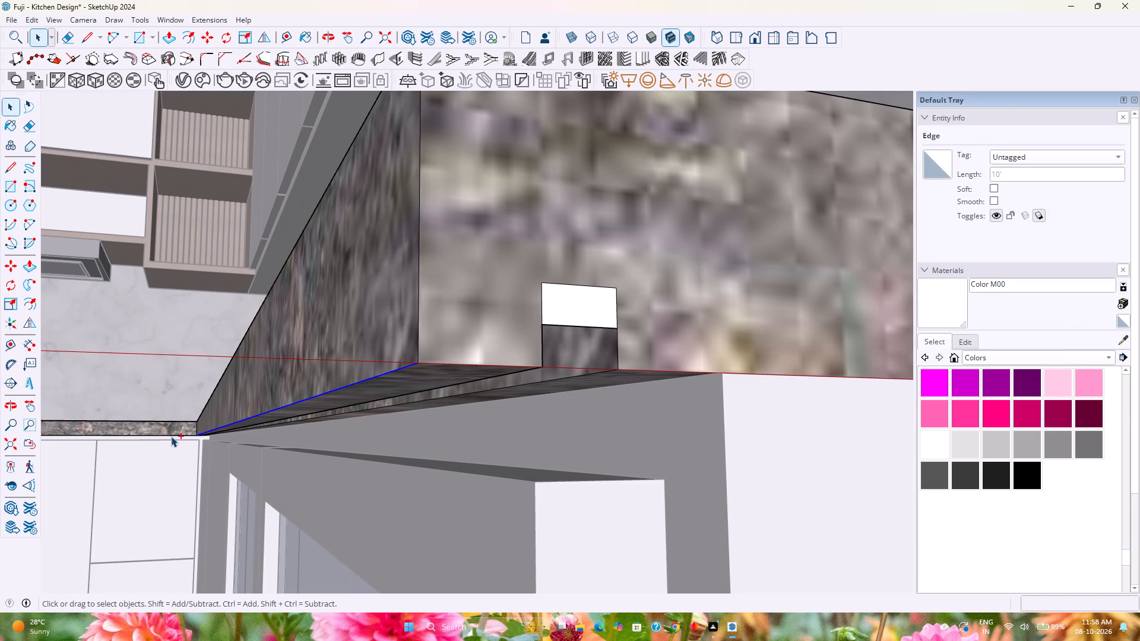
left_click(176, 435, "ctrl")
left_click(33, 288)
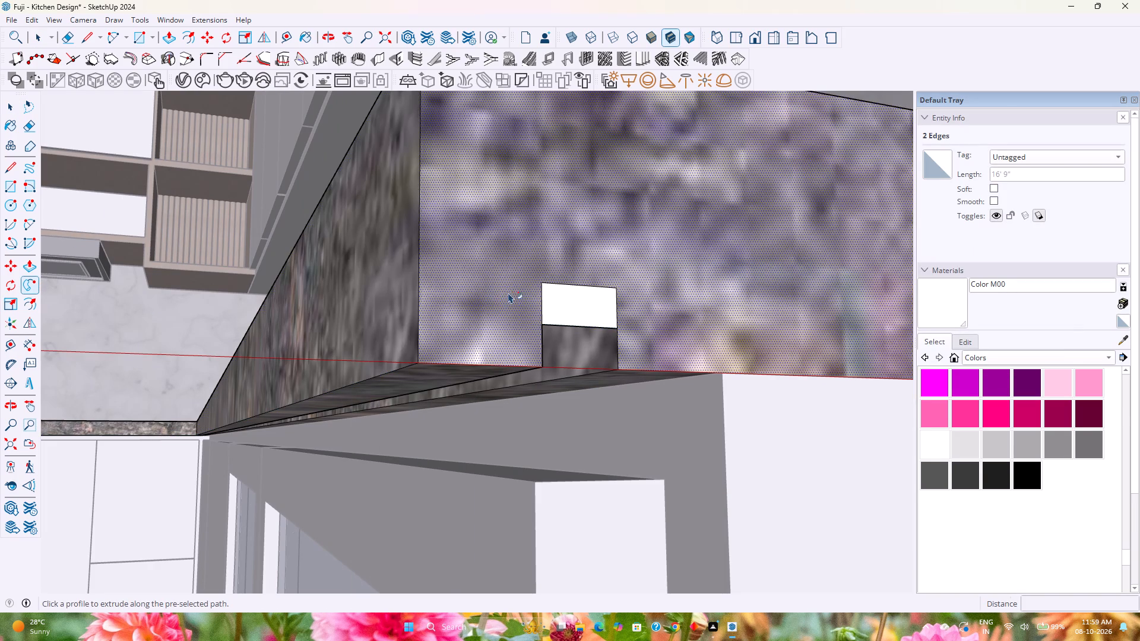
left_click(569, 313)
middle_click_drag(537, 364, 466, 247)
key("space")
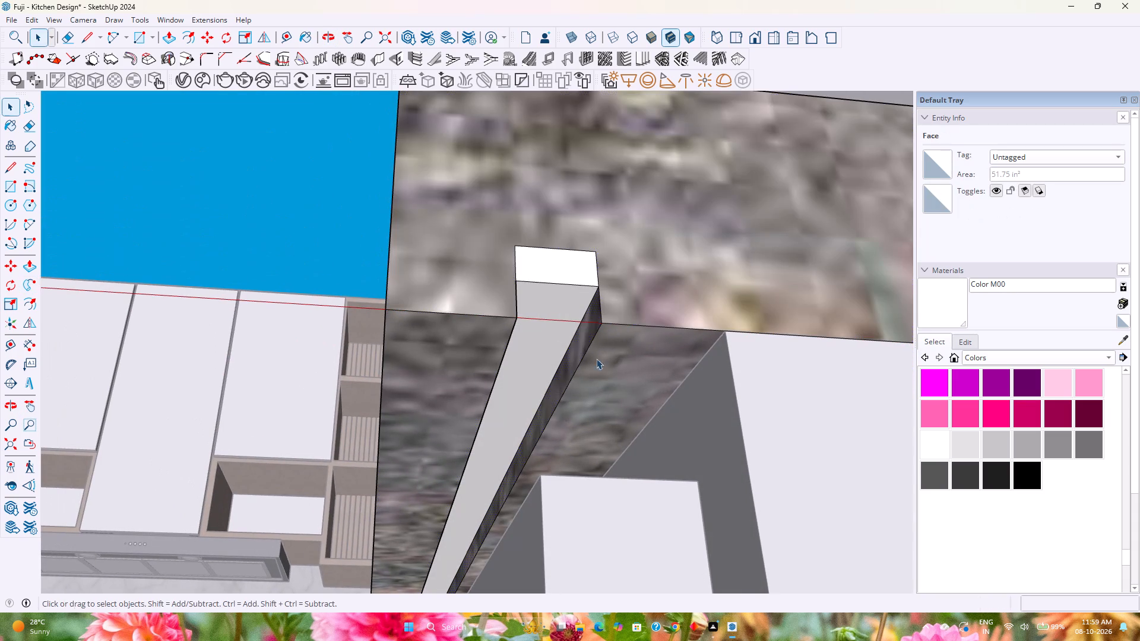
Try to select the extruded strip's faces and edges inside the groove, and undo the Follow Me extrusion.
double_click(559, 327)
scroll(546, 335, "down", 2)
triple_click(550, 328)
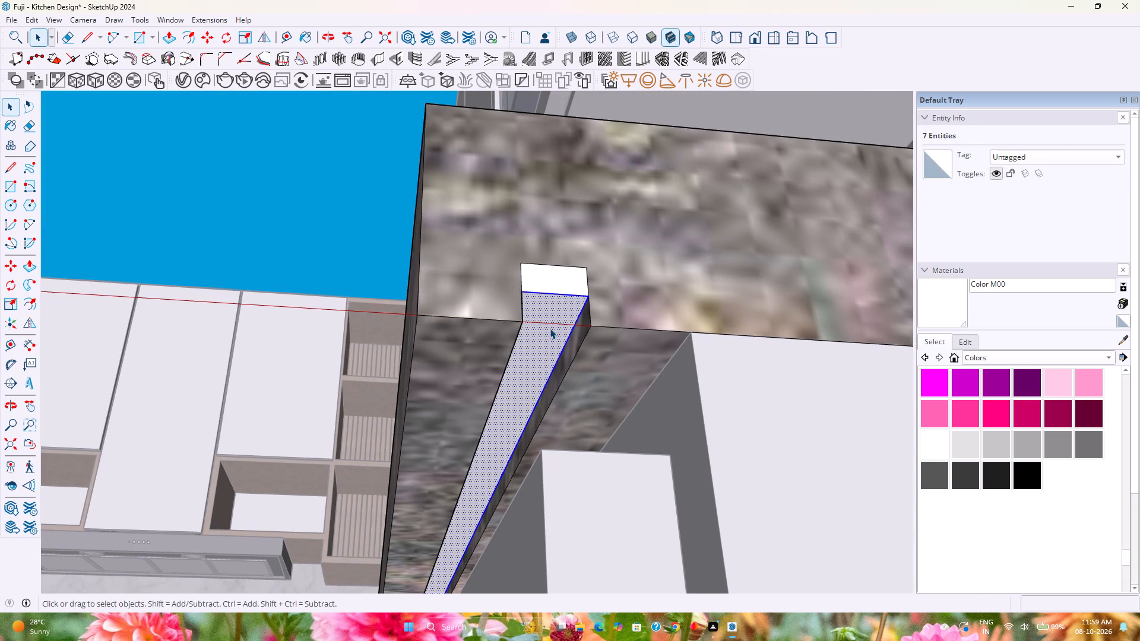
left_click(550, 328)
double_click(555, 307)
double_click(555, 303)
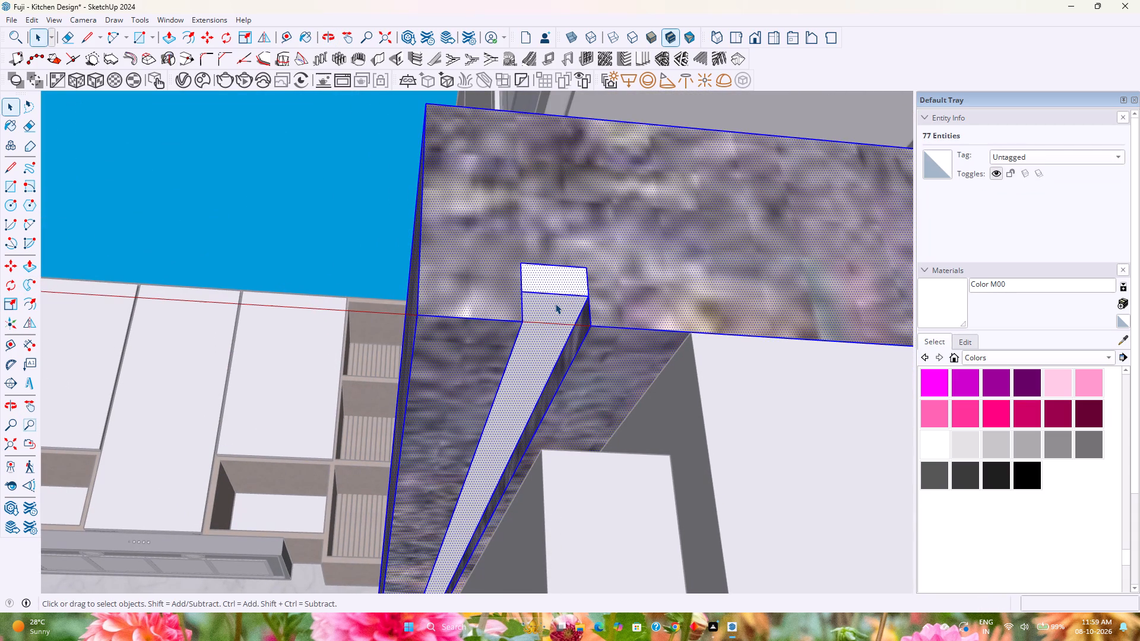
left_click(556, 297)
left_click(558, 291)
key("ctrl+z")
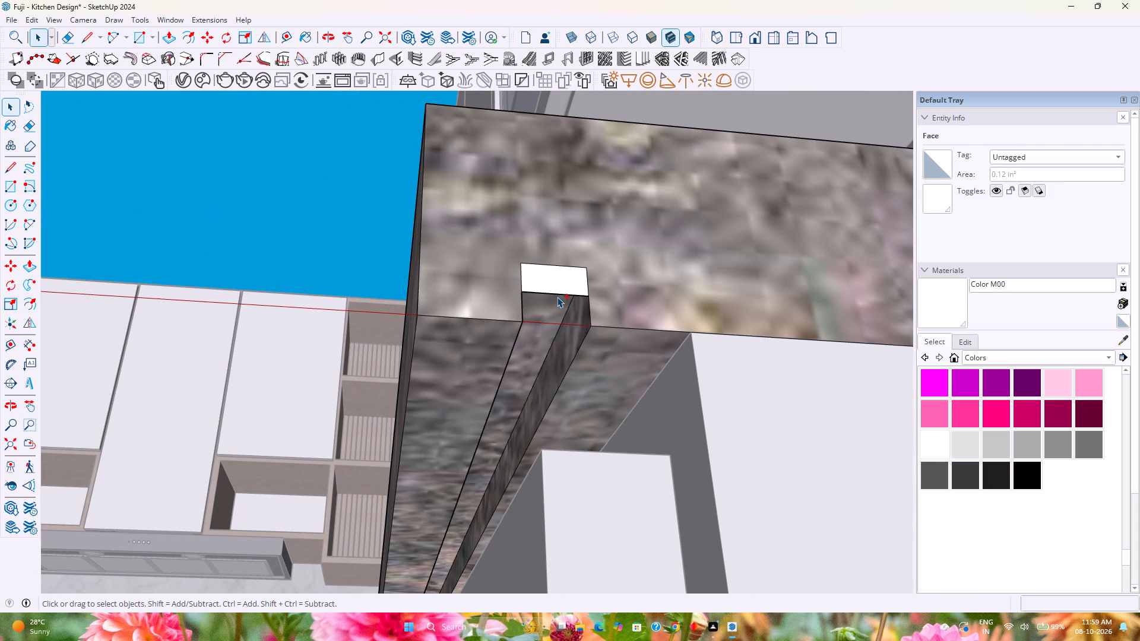
Make a group from the small white rectangle at the groove opening together with its edges.
left_click(558, 287)
right_click(558, 287)
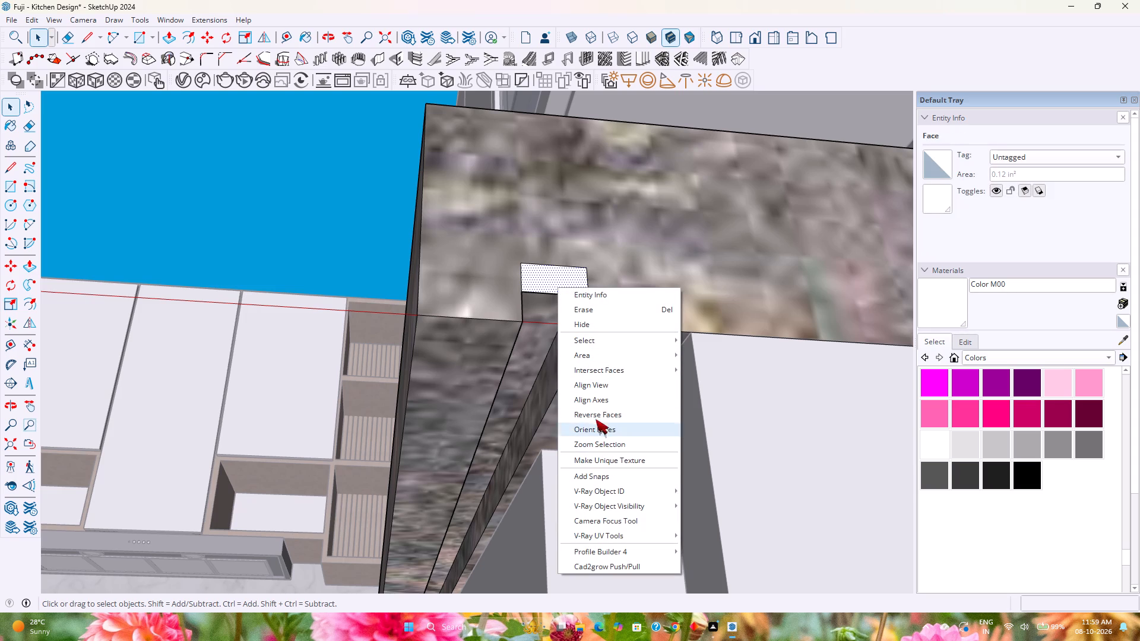
triple_click(541, 280)
right_click(541, 280)
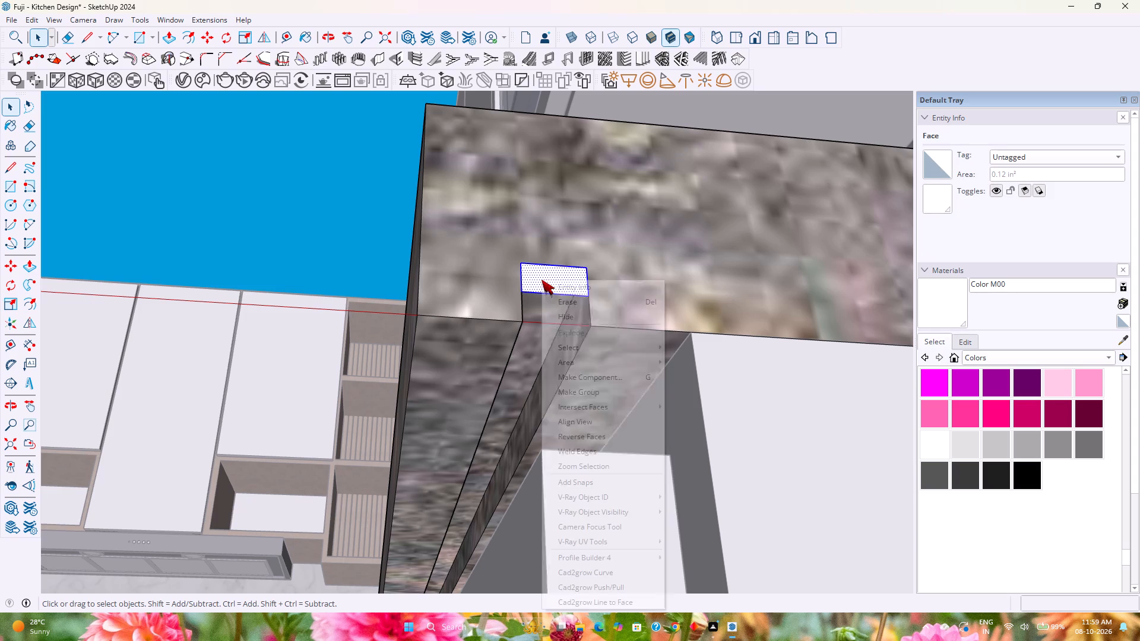
left_click(599, 396)
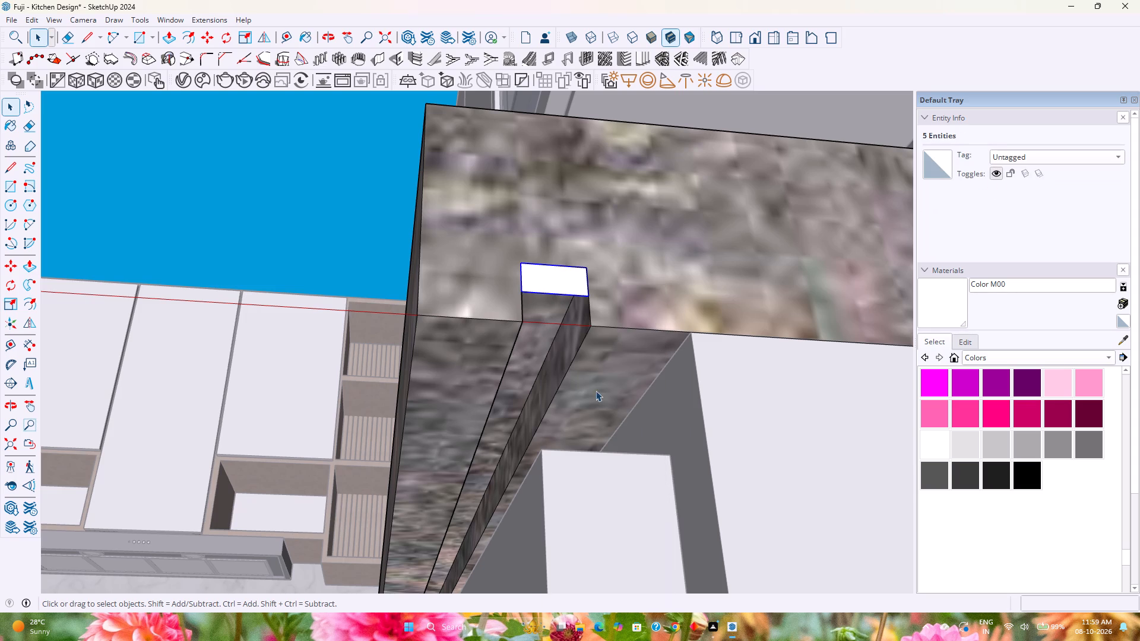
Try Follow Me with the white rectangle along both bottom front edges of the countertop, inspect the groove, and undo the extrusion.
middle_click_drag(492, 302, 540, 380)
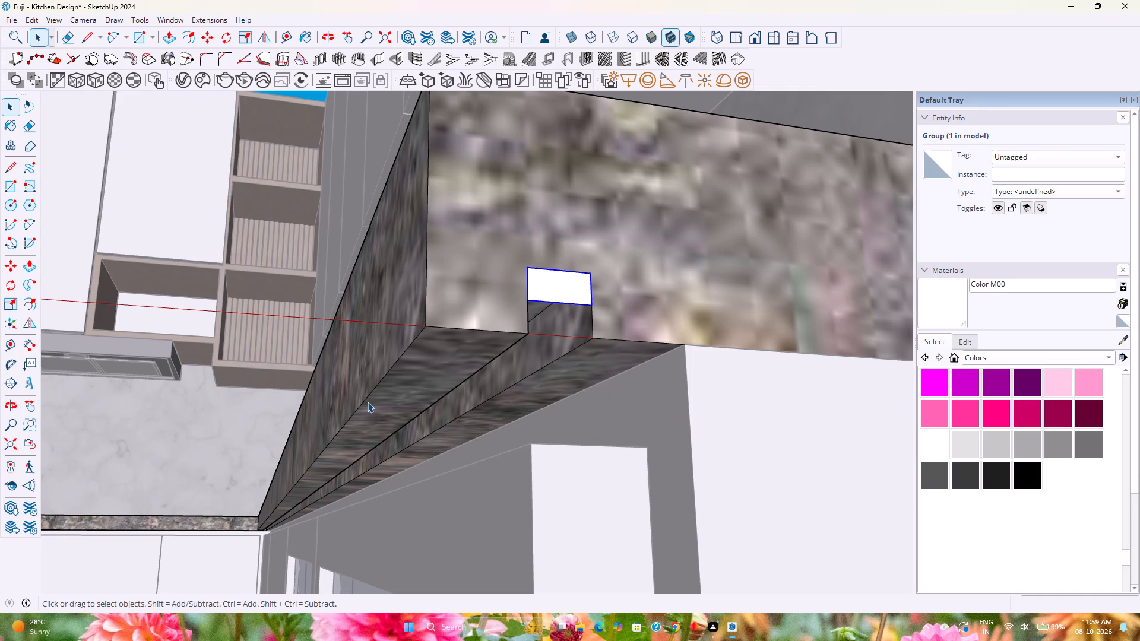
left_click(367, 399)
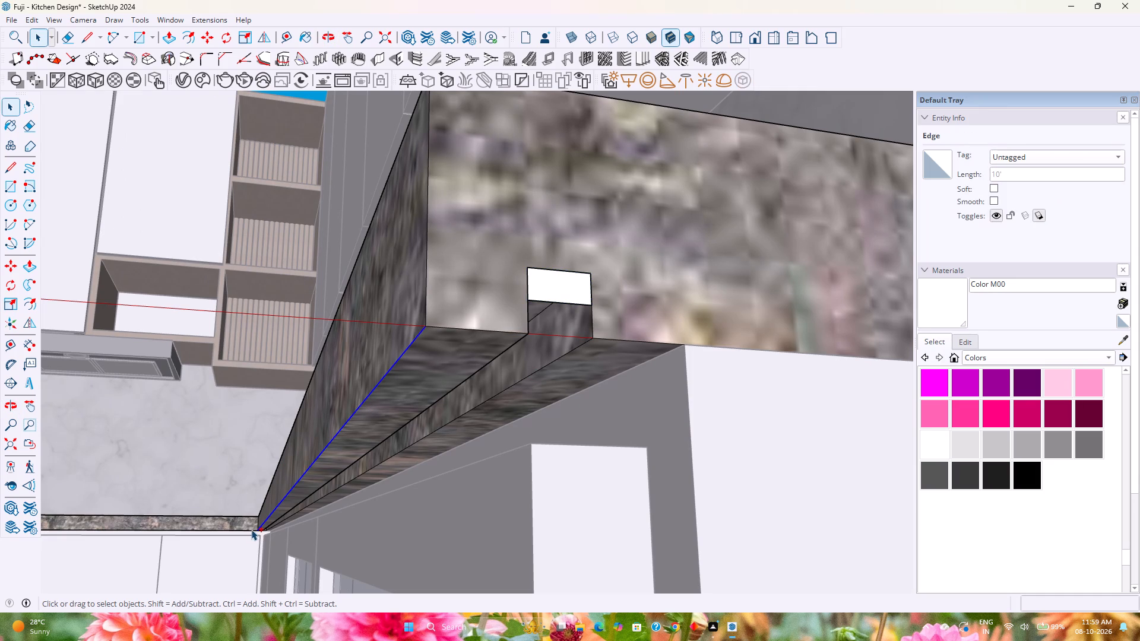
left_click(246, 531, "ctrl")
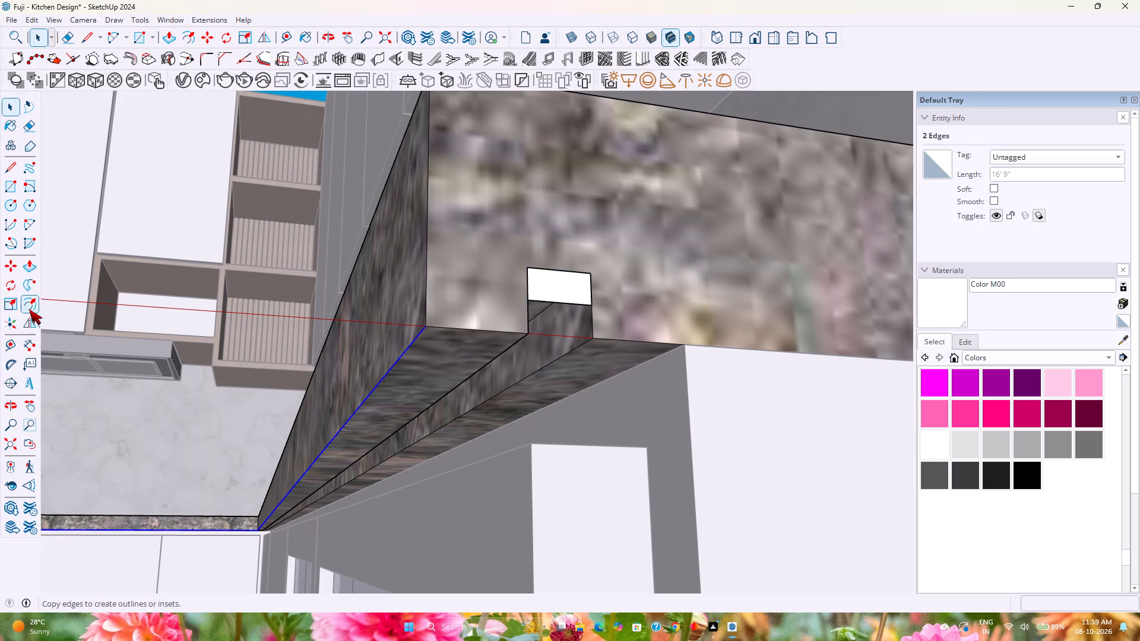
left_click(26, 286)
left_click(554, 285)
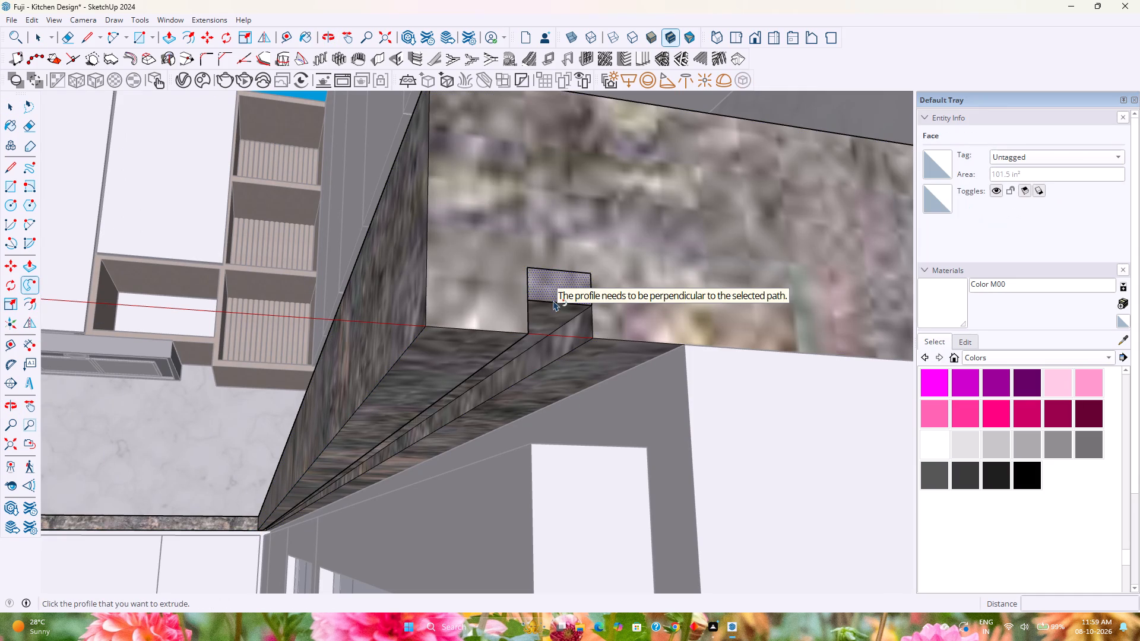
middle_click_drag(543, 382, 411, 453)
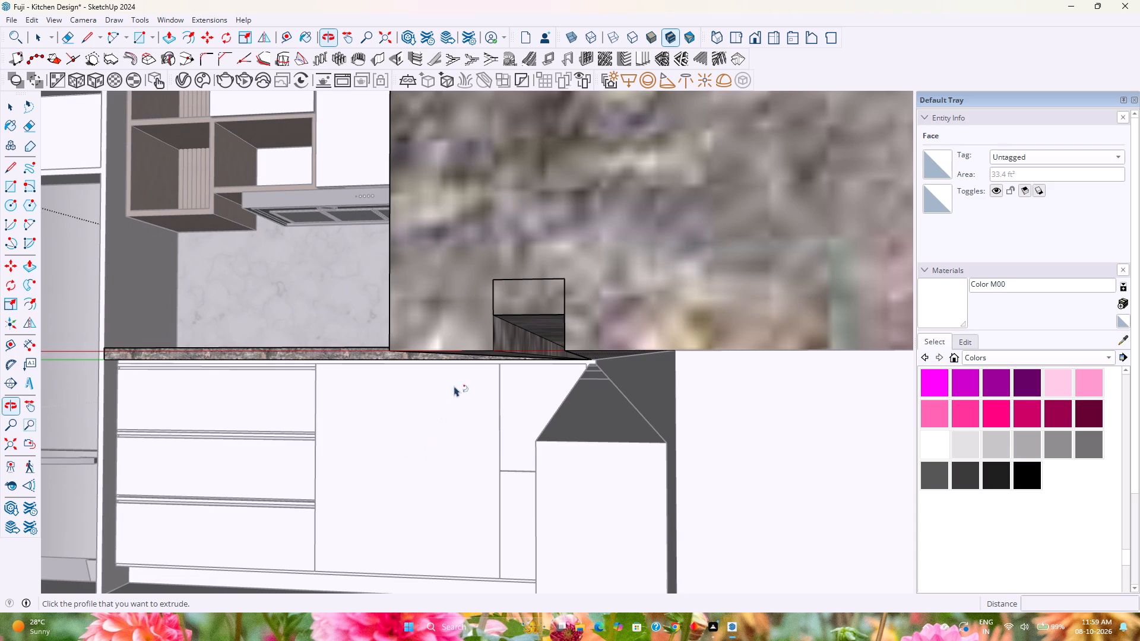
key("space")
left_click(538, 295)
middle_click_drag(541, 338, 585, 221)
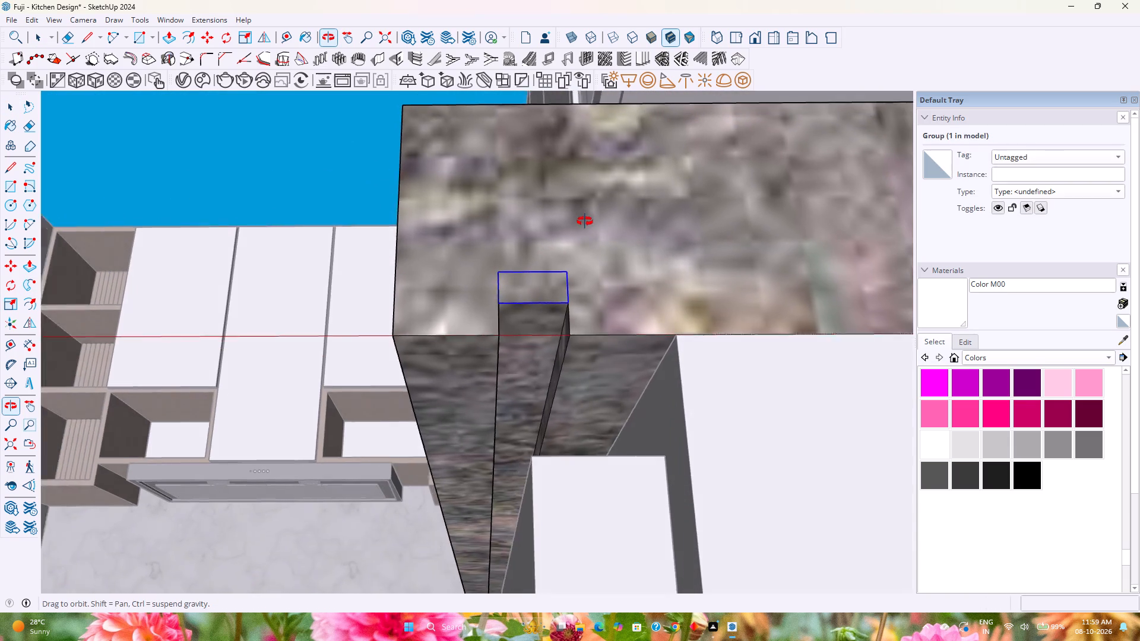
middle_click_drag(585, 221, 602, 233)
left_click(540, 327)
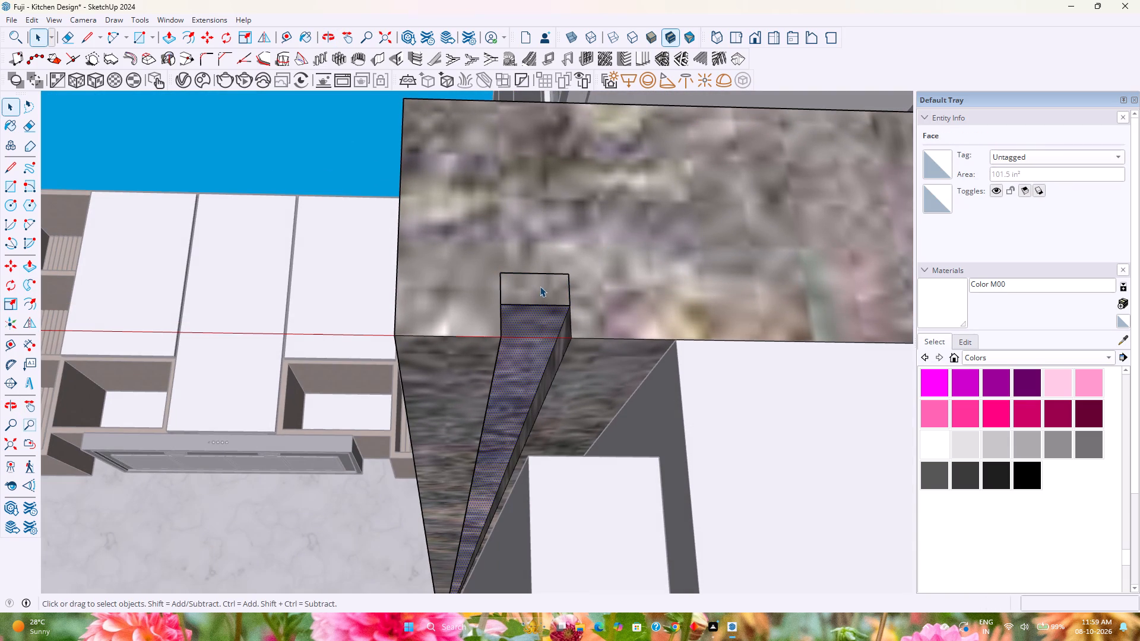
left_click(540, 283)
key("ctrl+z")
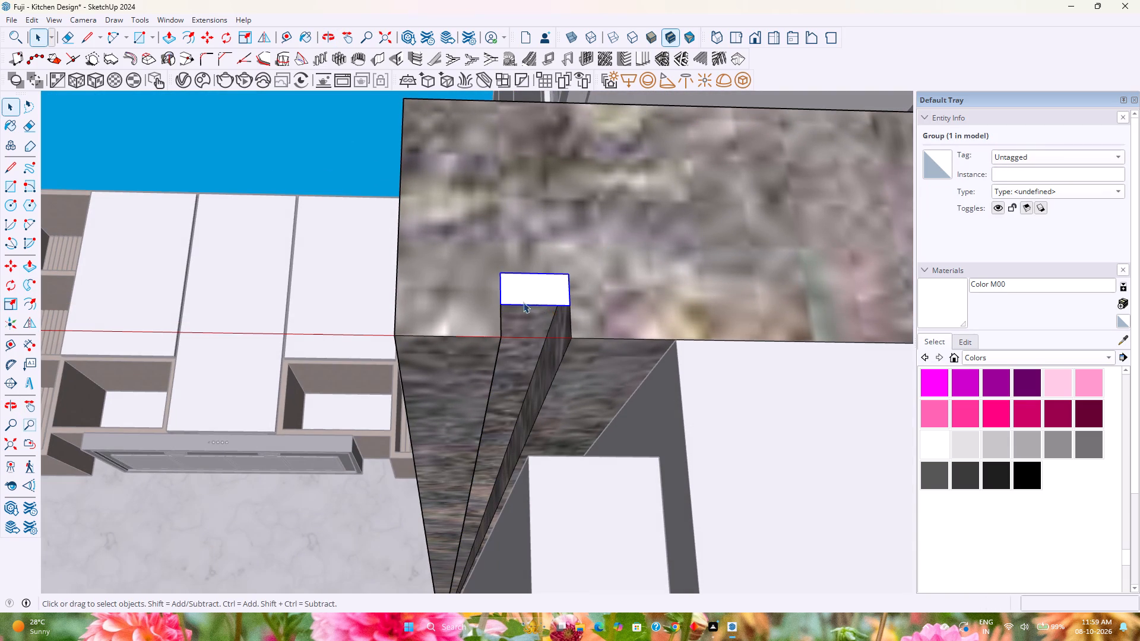
Open the rectangle's group and extrude the white face 7/16" along the underside groove.
double_click(533, 297)
middle_click_drag(506, 351, 476, 221)
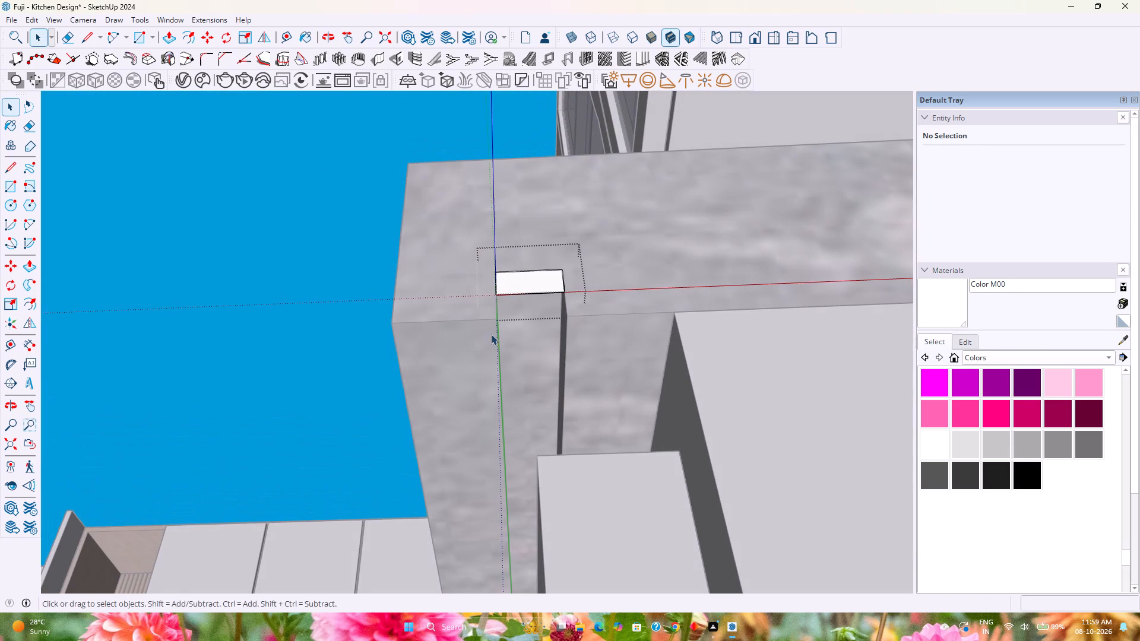
key("p")
left_click(533, 279)
scroll(515, 390, "down", 4)
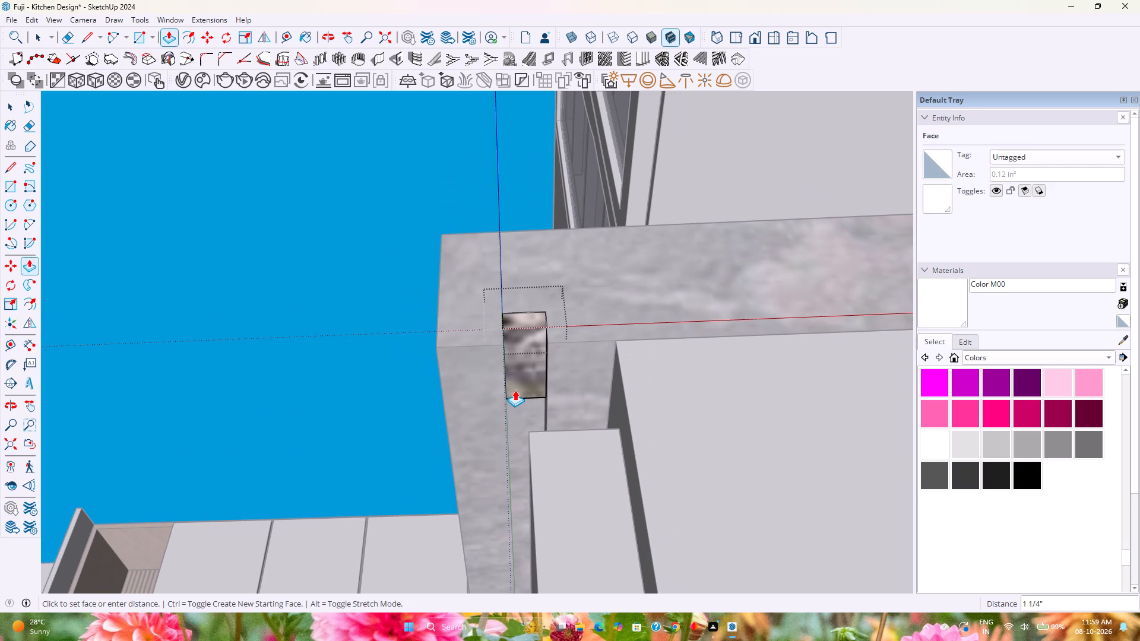
key("Escape")
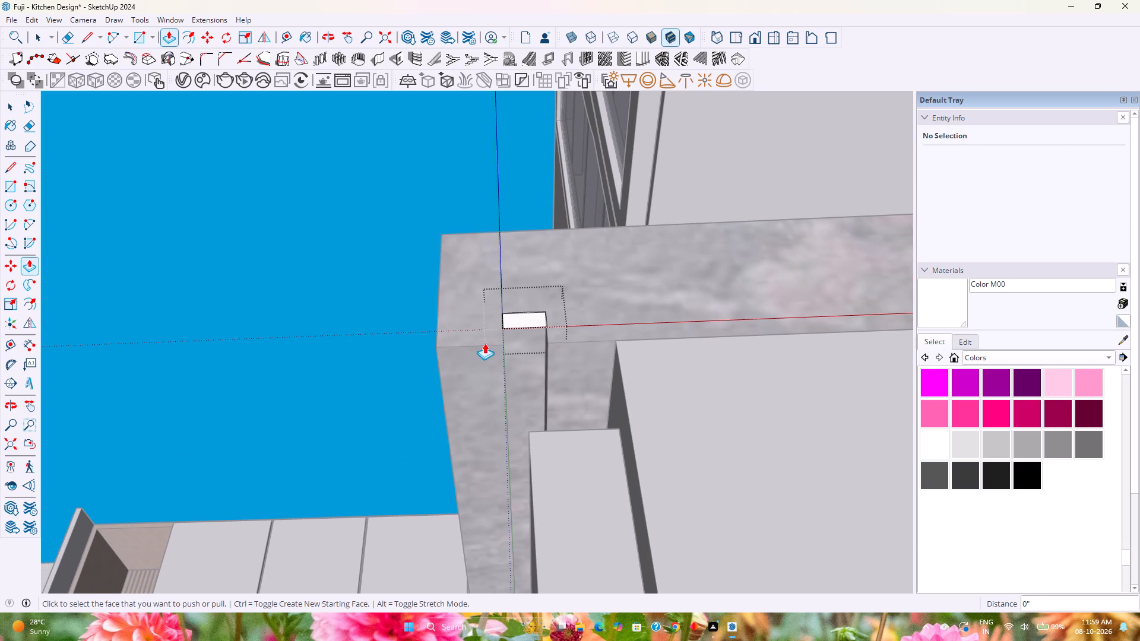
left_click(517, 323)
left_click(525, 350)
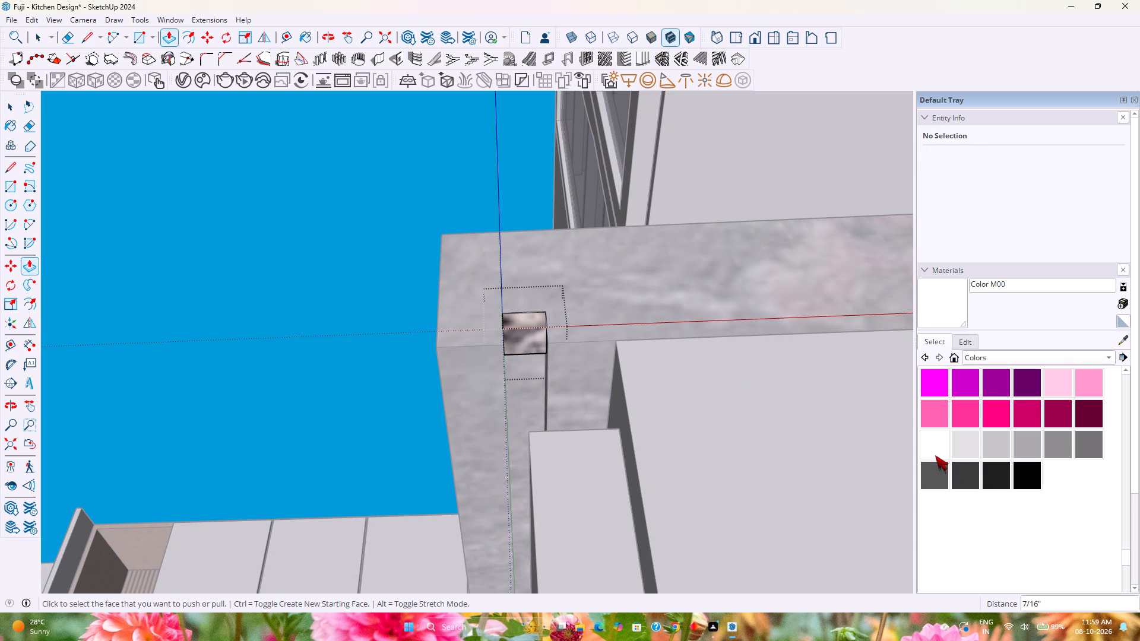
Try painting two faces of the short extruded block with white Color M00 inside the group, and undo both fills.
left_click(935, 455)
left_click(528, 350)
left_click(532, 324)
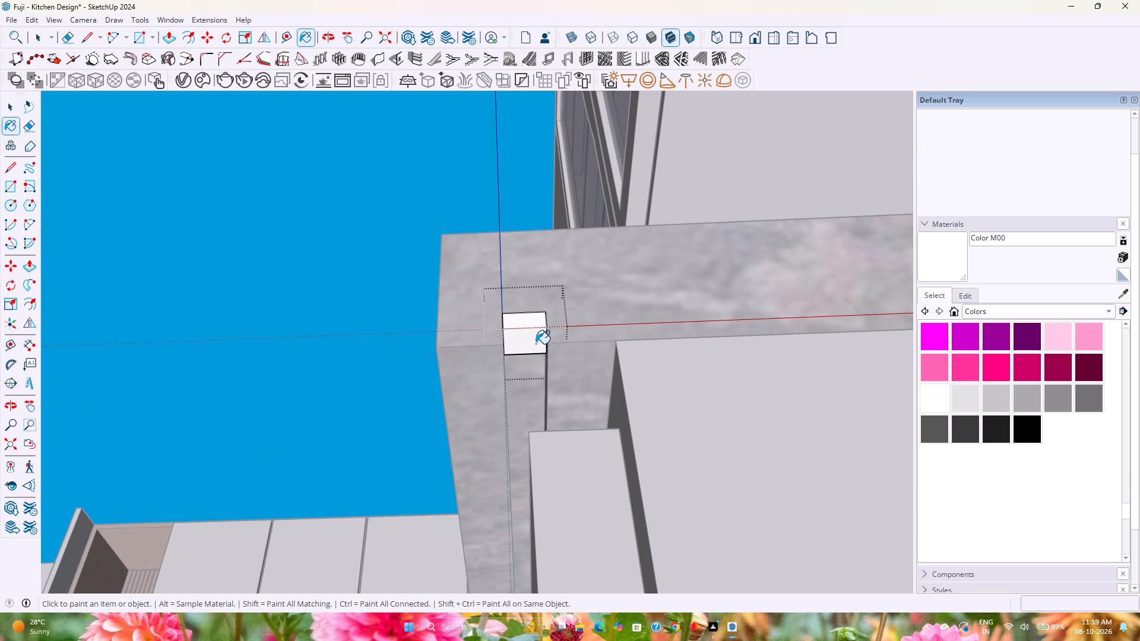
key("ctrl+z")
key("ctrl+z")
Leave the group and paint the whole extruded block with white Color M00.
key("space")
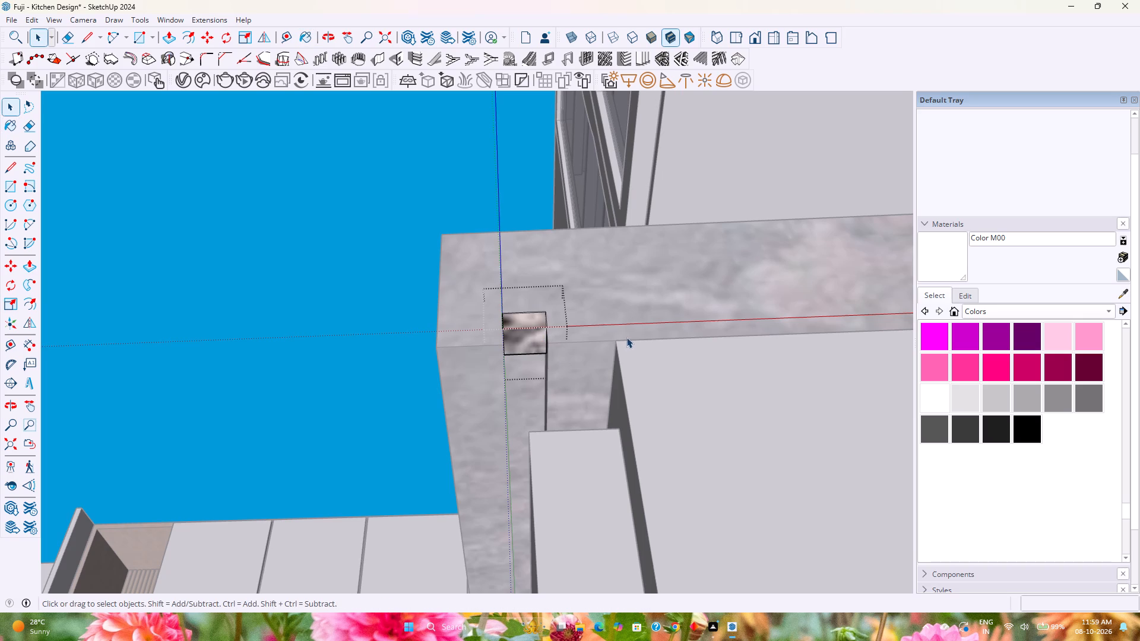
key("Escape")
left_click(941, 400)
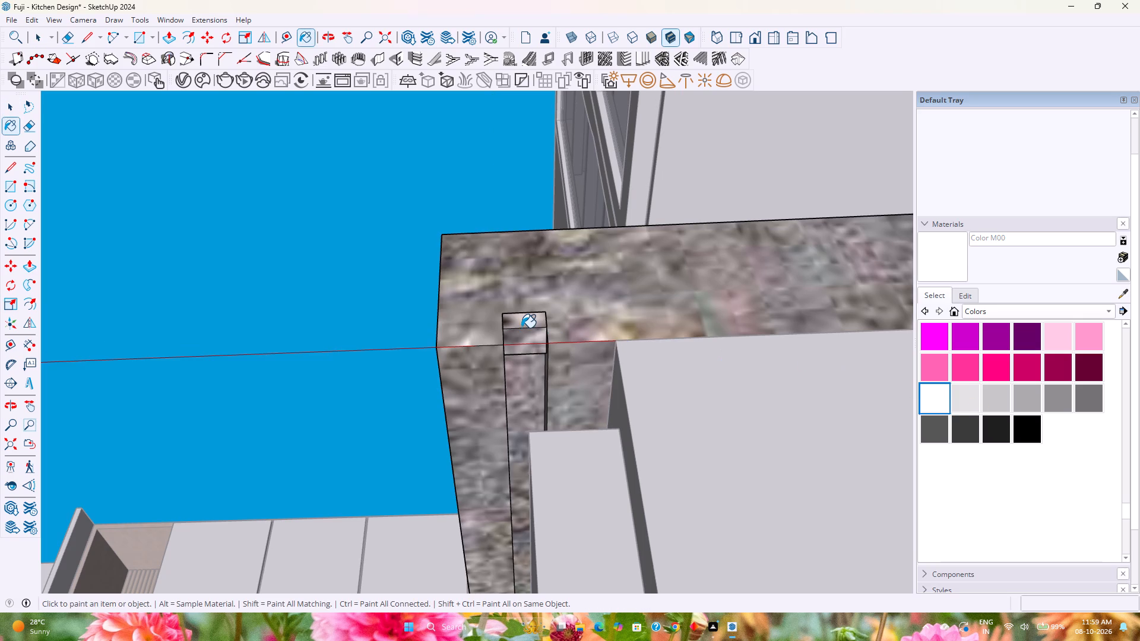
left_click(521, 328)
Reopen the block's group and extrude its end face 10' 13/16" along the groove to the far side of the inner corner.
key("space")
double_click(528, 344)
scroll(522, 363, "up", 8)
middle_click_drag(522, 363, 499, 231)
scroll(537, 426, "up", 9)
middle_click_drag(541, 388, 504, 279)
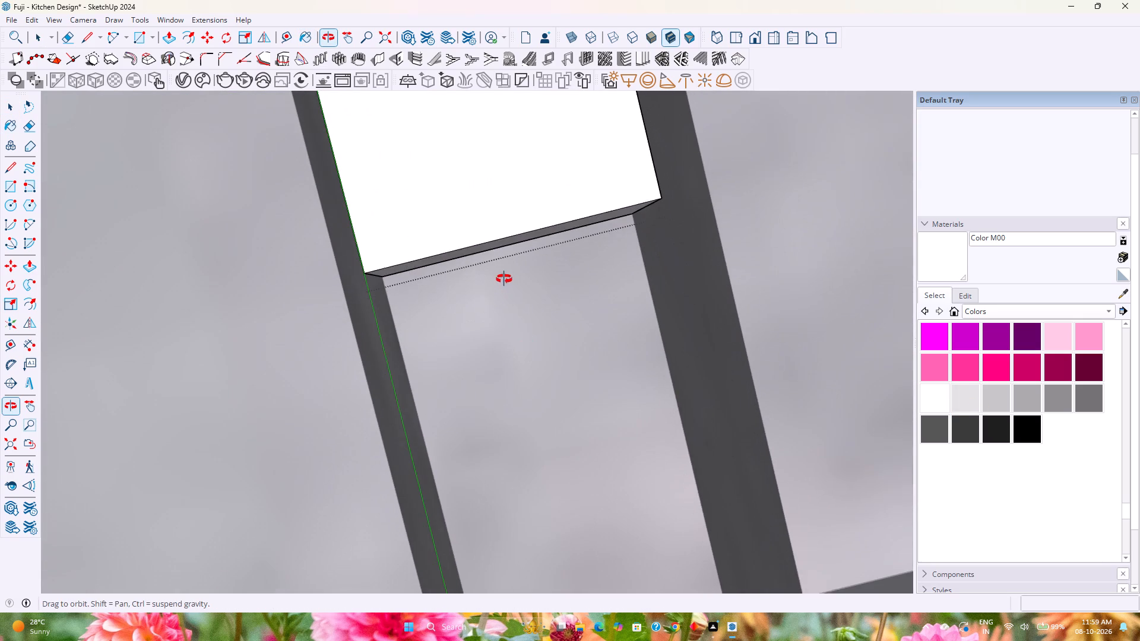
middle_click_drag(504, 279, 503, 276)
key("m")
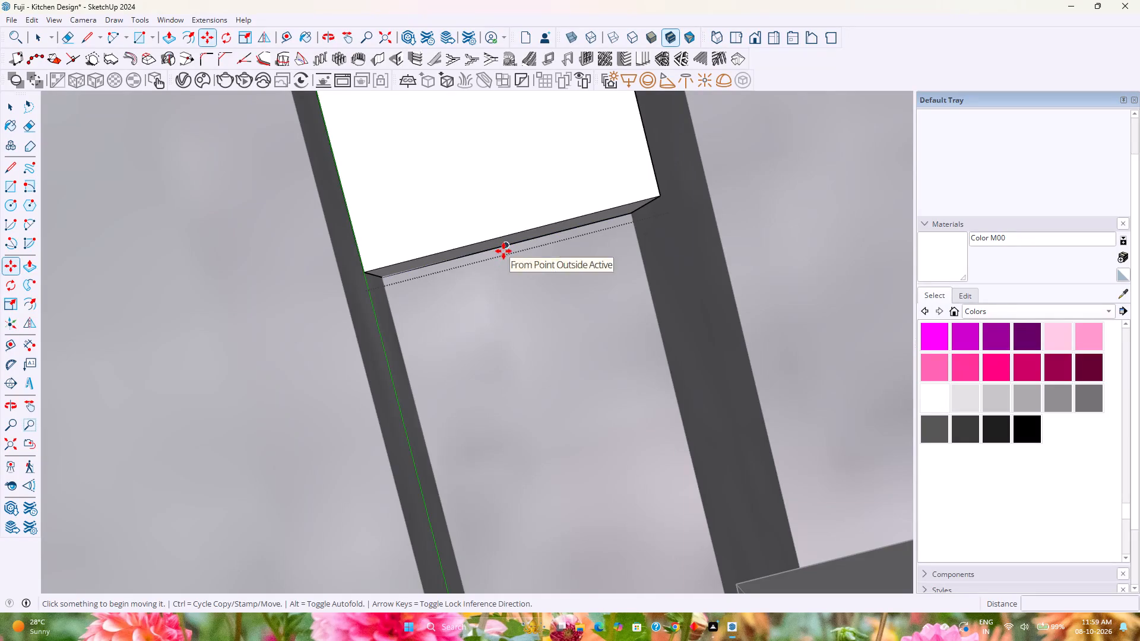
key("p")
left_click(502, 240)
scroll(525, 331, "down", 7)
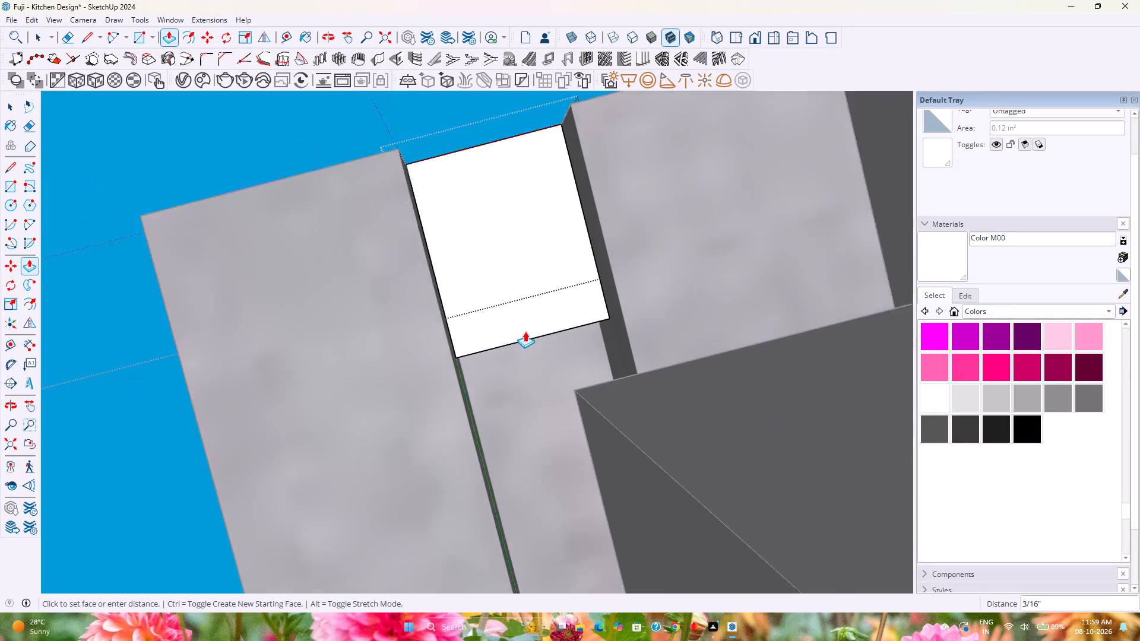
scroll(525, 331, "down", 5)
middle_click_drag(525, 331, 651, 582)
scroll(581, 513, "down", 8)
middle_click_drag(509, 488, 514, 458, "shift")
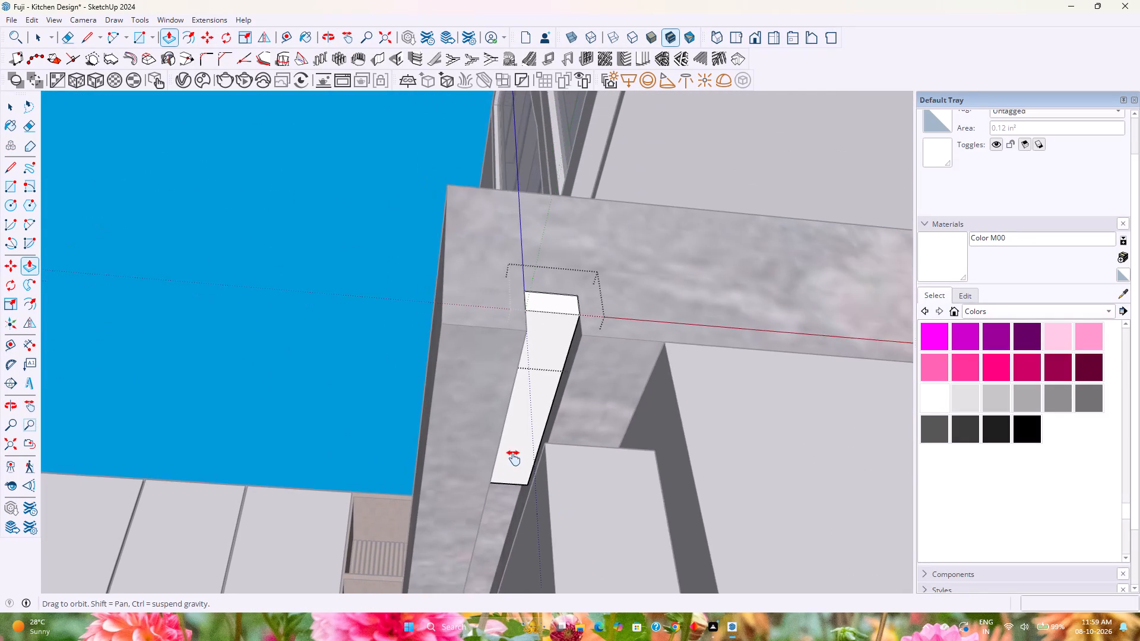
middle_click_drag(514, 458, 577, 309, "shift")
scroll(579, 308, "down", 12)
middle_click_drag(553, 329, 578, 274, "shift")
middle_click_drag(571, 281, 579, 440)
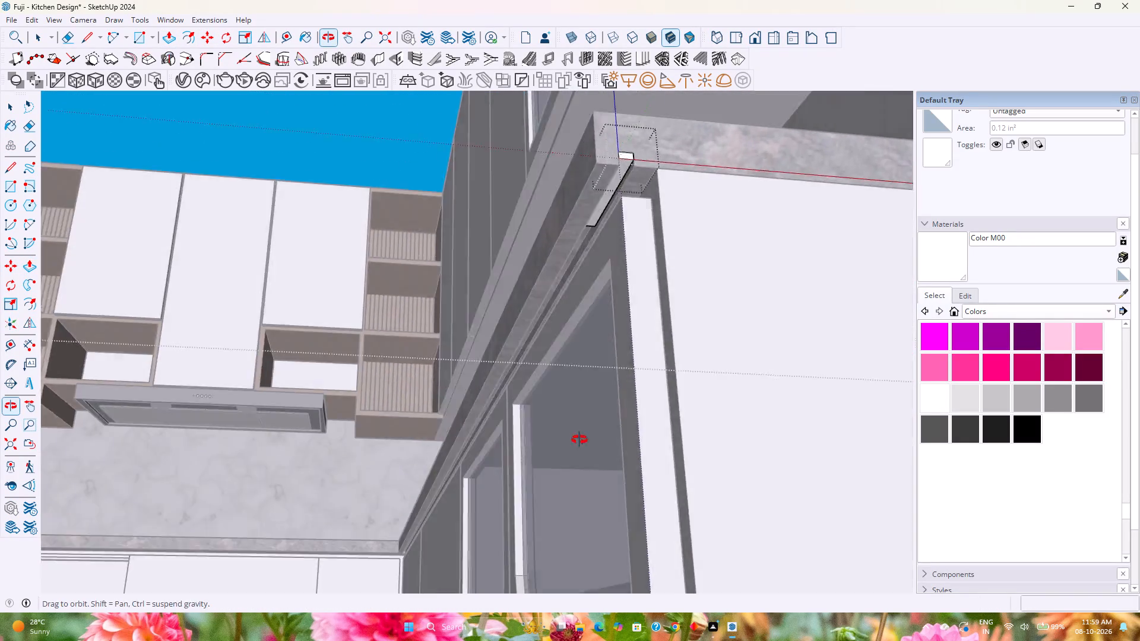
middle_click_drag(579, 440, 579, 484)
scroll(419, 391, "up", 20)
scroll(419, 391, "up", 4)
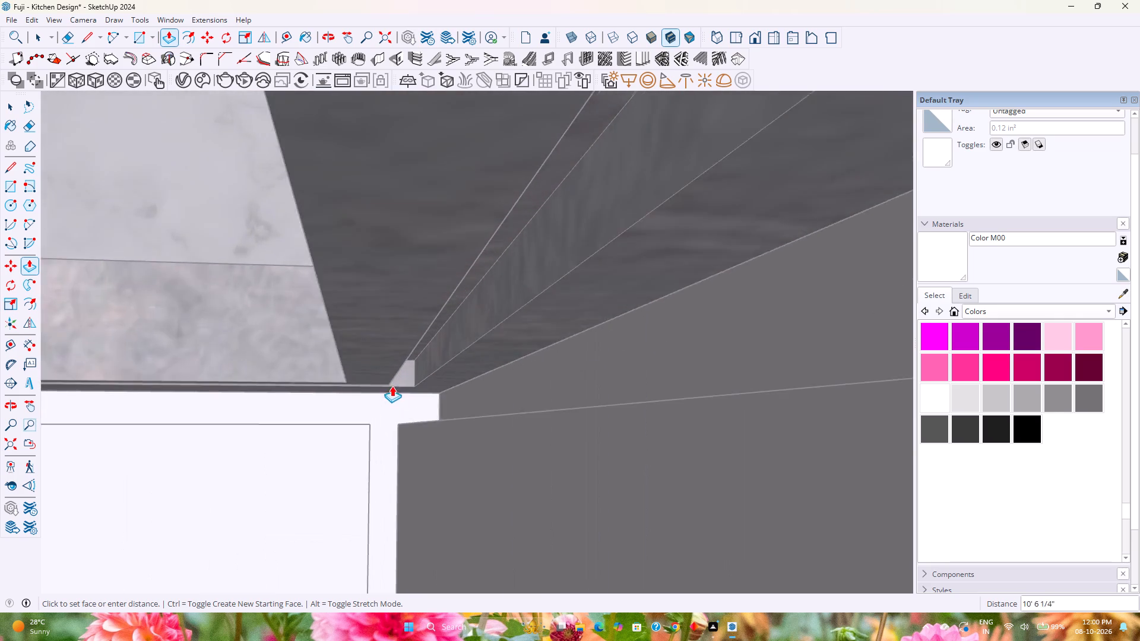
scroll(392, 386, "up", 3)
middle_click_drag(395, 384, 608, 259)
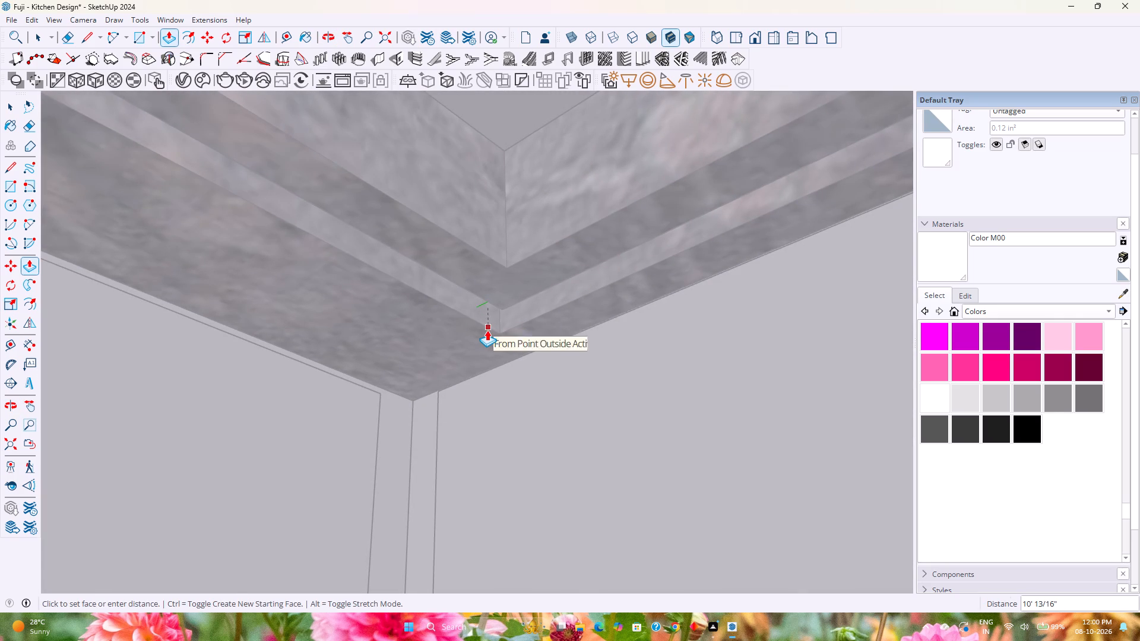
left_click(487, 330)
Copy the strip's short vertical edge at the groove corner 1/2" across to mark off the opening of the second groove run.
middle_click_drag(481, 334, 678, 296)
scroll(534, 344, "up", 9)
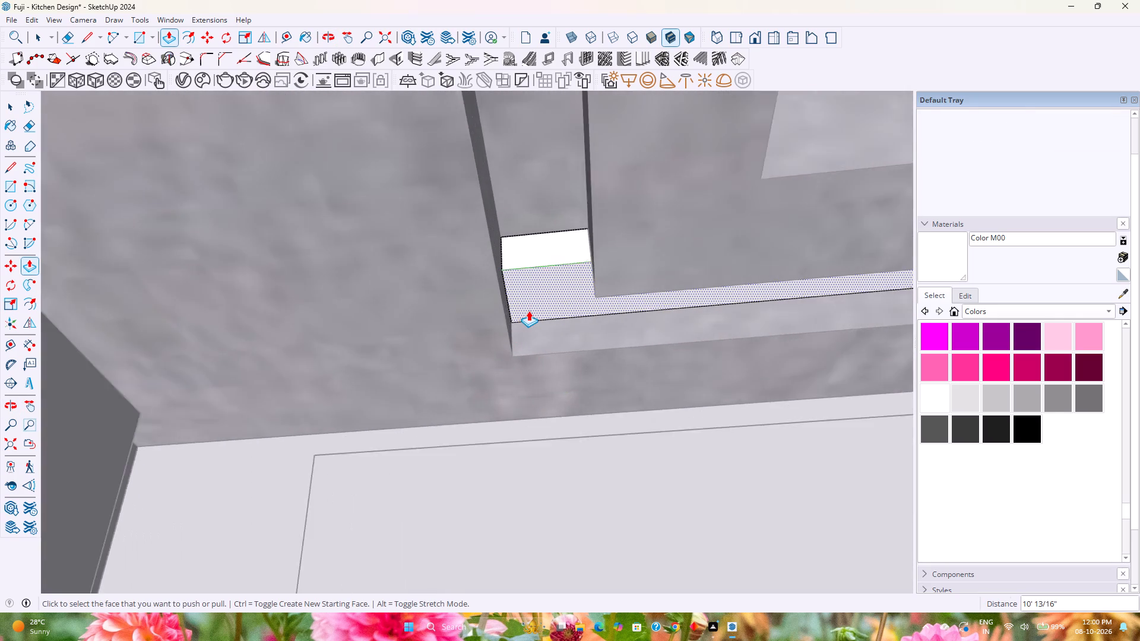
scroll(528, 310, "up", 4)
key("space")
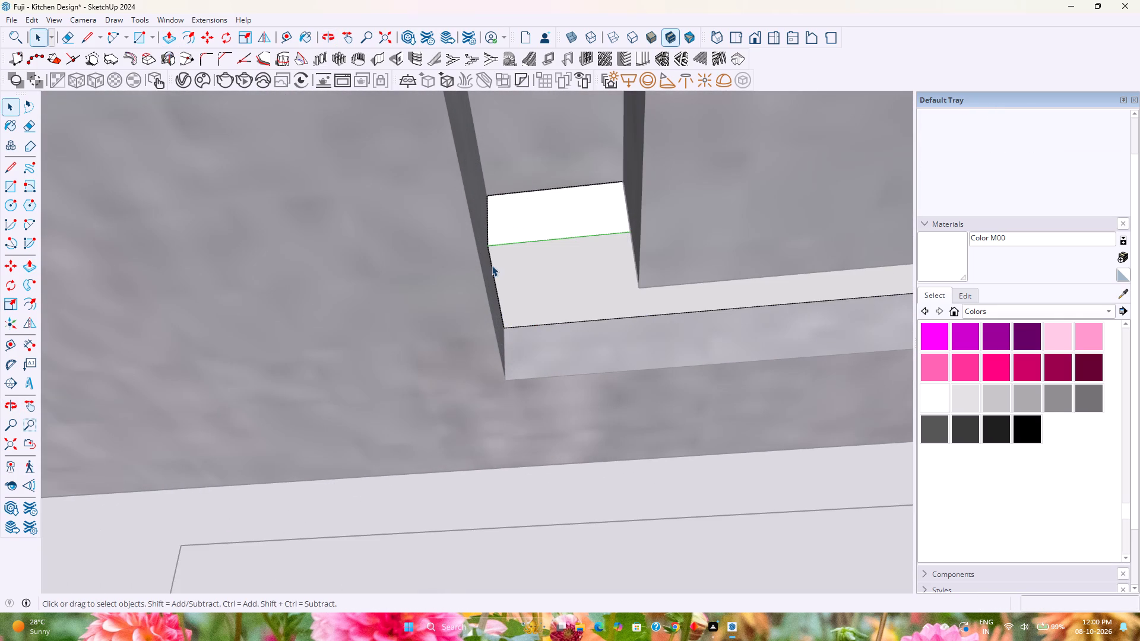
left_click(486, 228)
key("m")
left_click(488, 223)
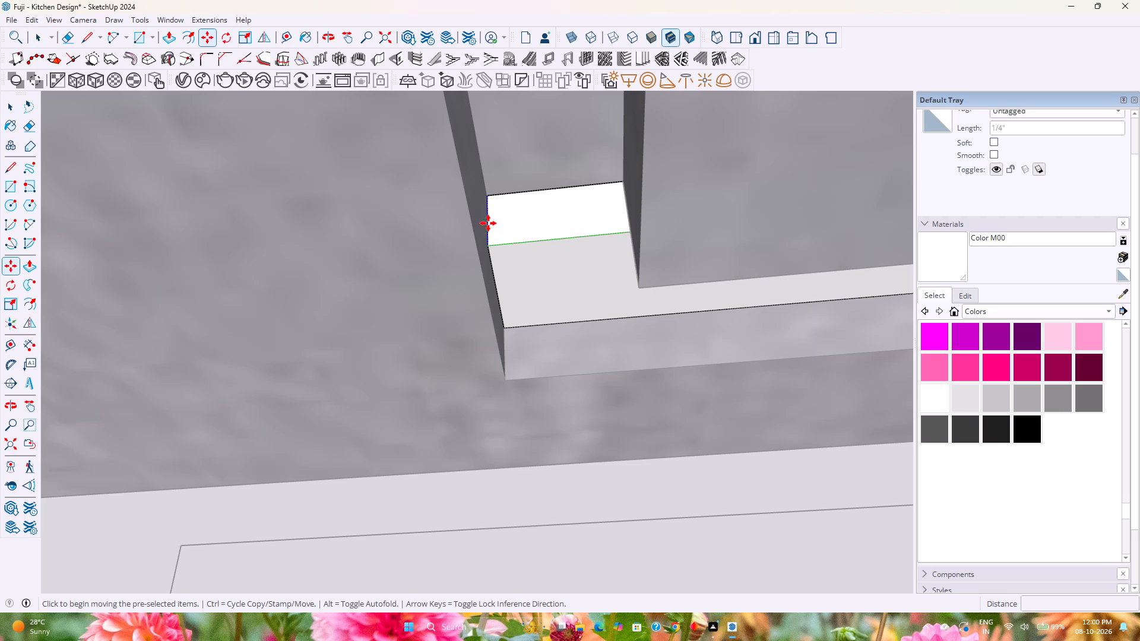
left_click(625, 204)
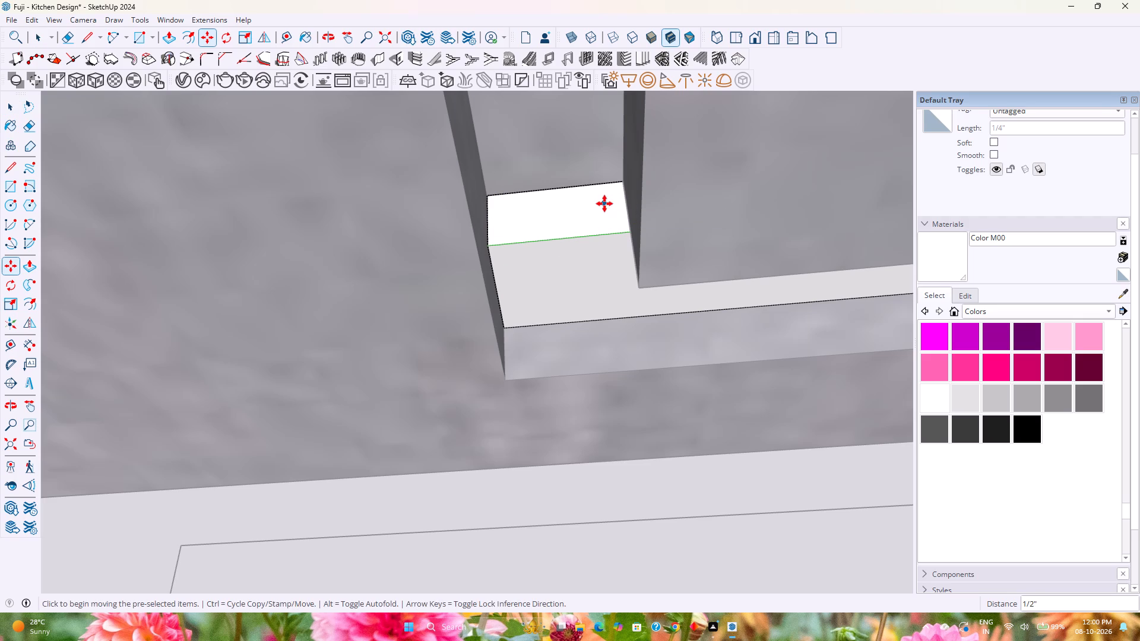
Extrude the marked-off strip face 6' 9 3/4" along the second groove run to the countertop's end at the tall side panel, and leave the group.
key("p")
left_click(590, 205)
scroll(584, 179, "down", 13)
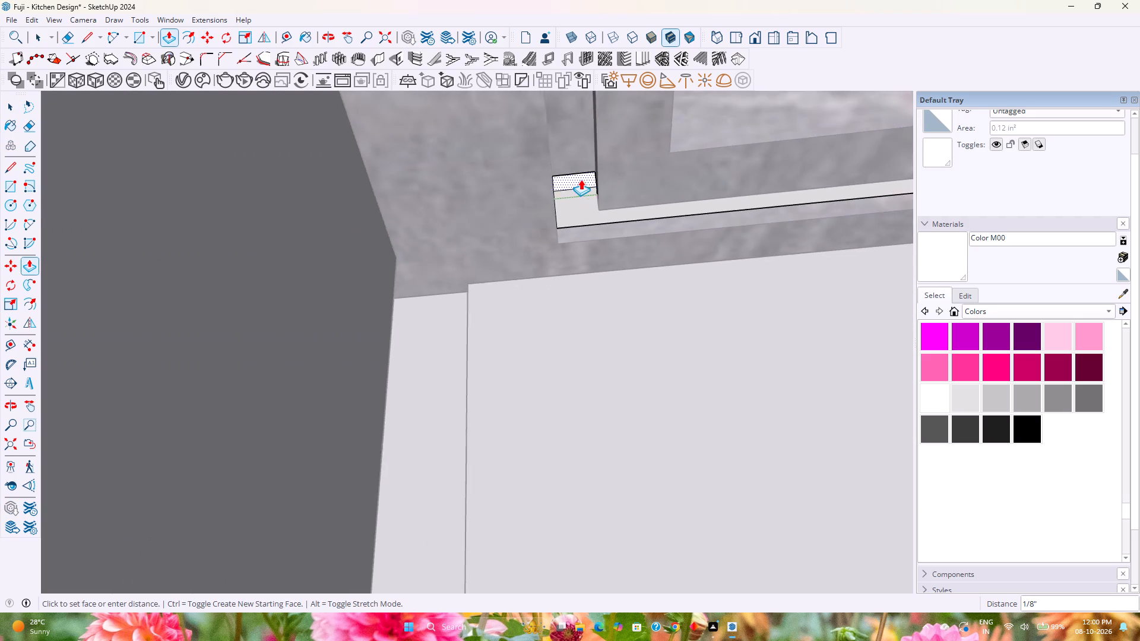
middle_click_drag(581, 180, 516, 283)
scroll(516, 280, "down", 20)
scroll(516, 280, "down", 4)
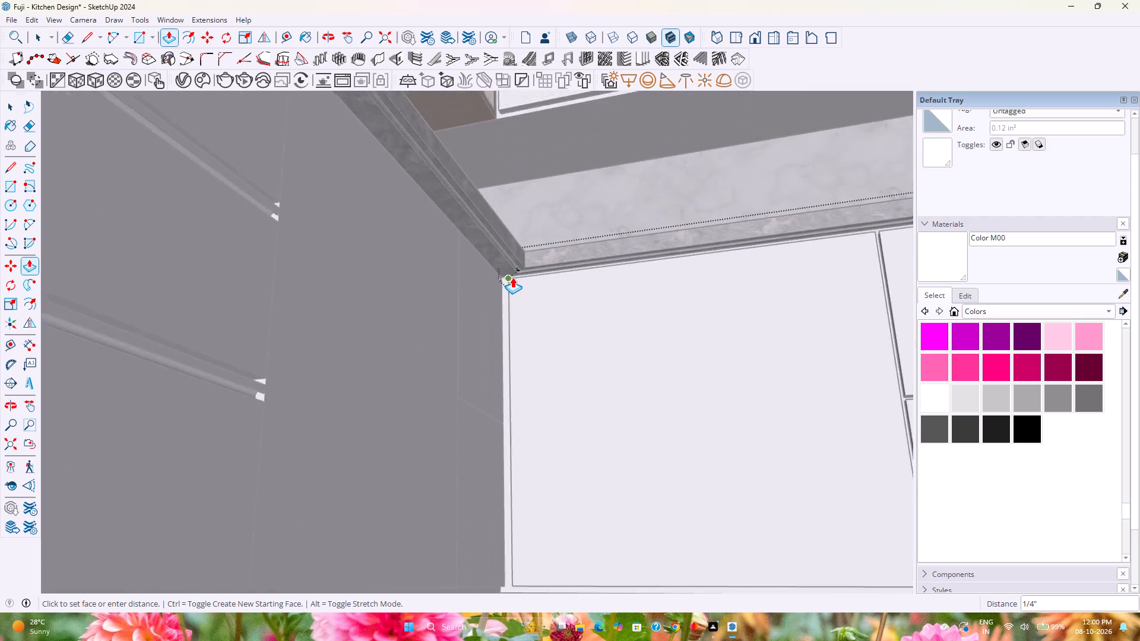
scroll(512, 277, "down", 9)
left_click(6, 446)
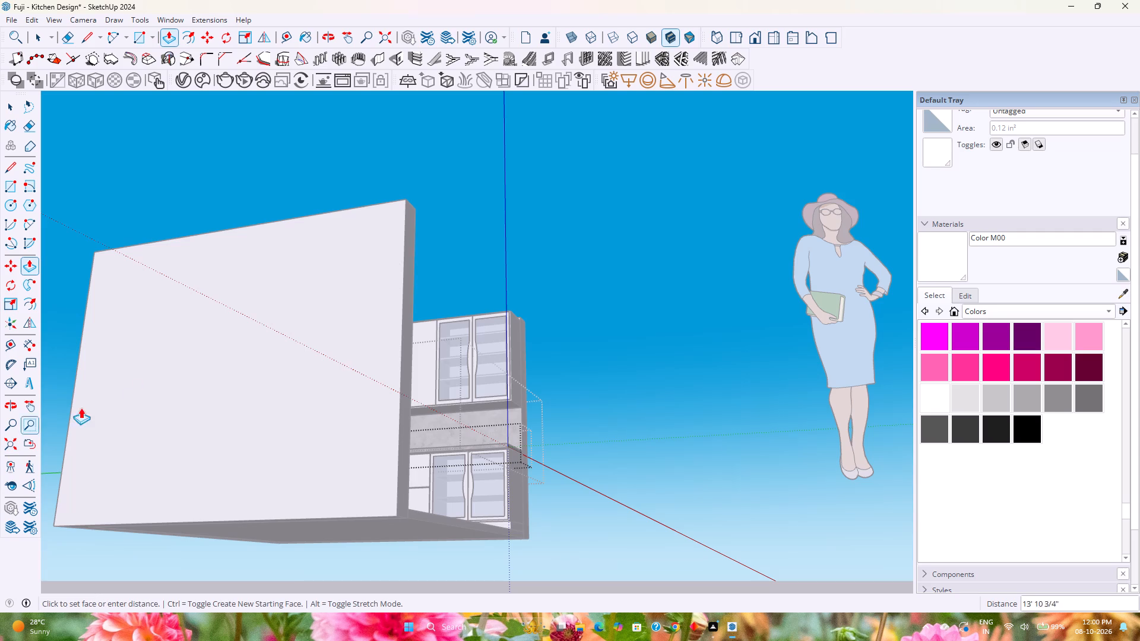
middle_click_drag(438, 423, 525, 422, "shift")
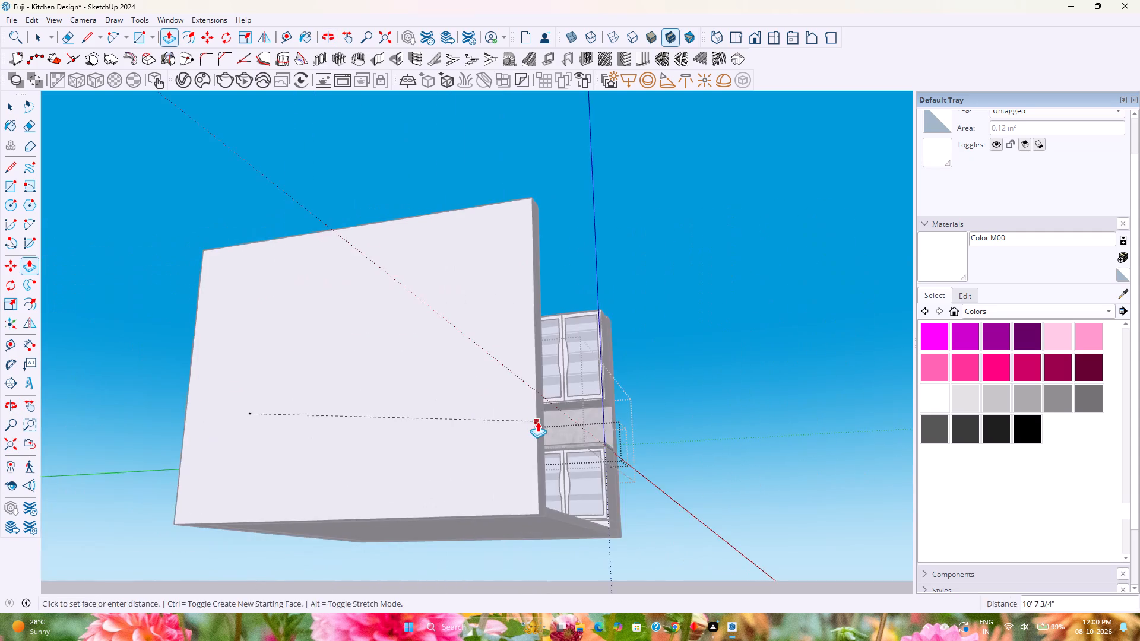
middle_click_drag(537, 421, 182, 478)
scroll(406, 478, "up", 14)
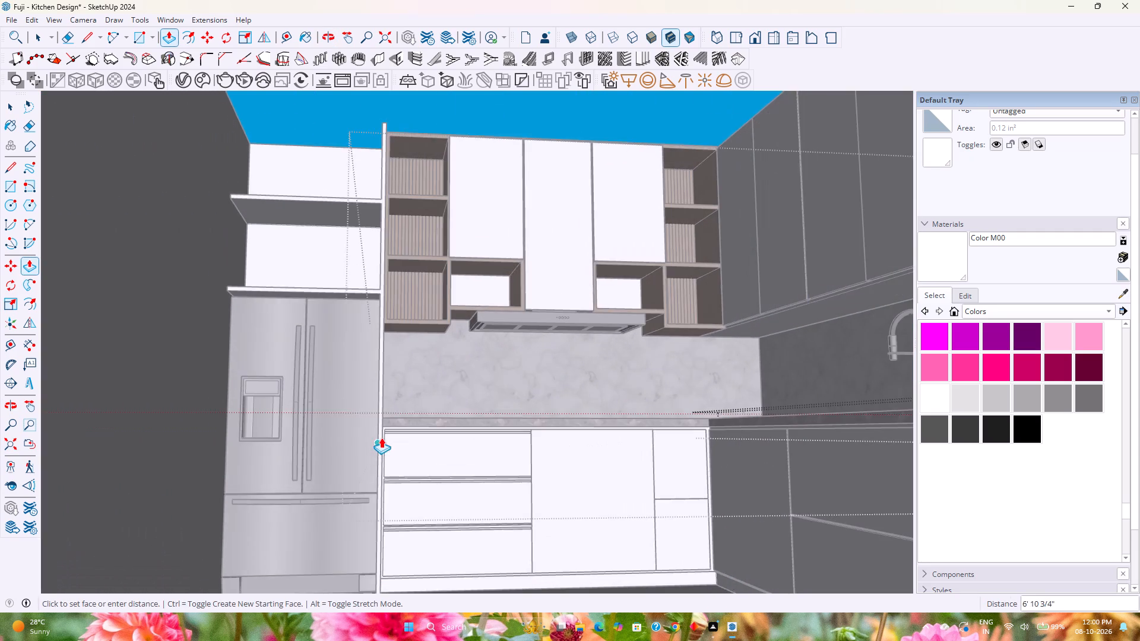
scroll(381, 437, "up", 19)
middle_click_drag(383, 424, 331, 324)
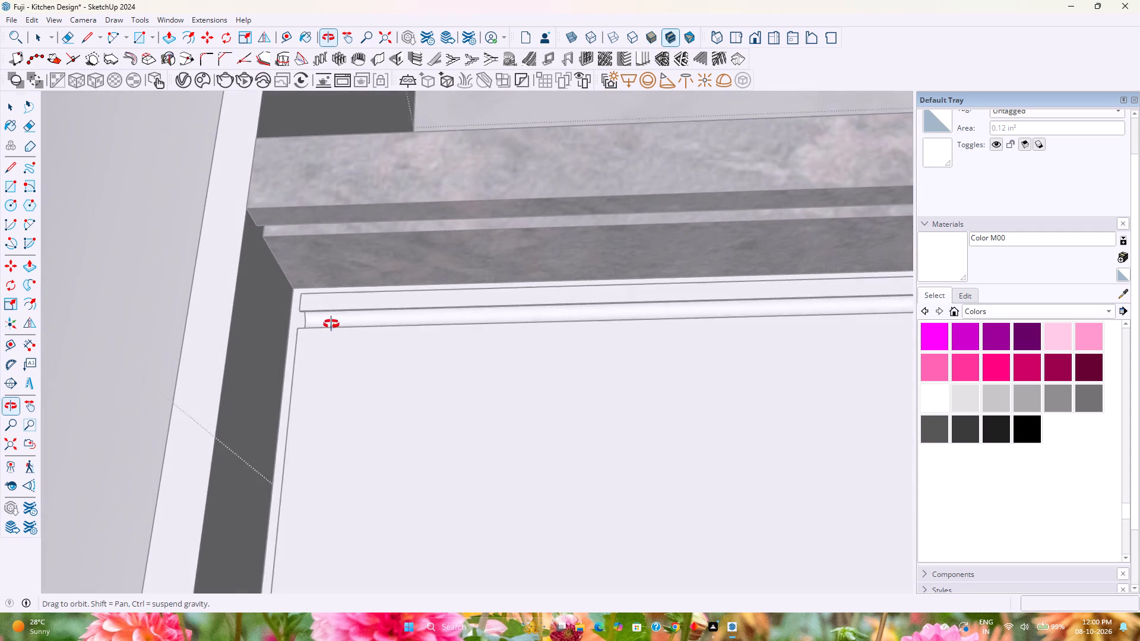
middle_click_drag(331, 324, 333, 323)
scroll(265, 206, "up", 8)
middle_click_drag(279, 228, 257, 169)
left_click(276, 219)
middle_click_drag(286, 239, 302, 183)
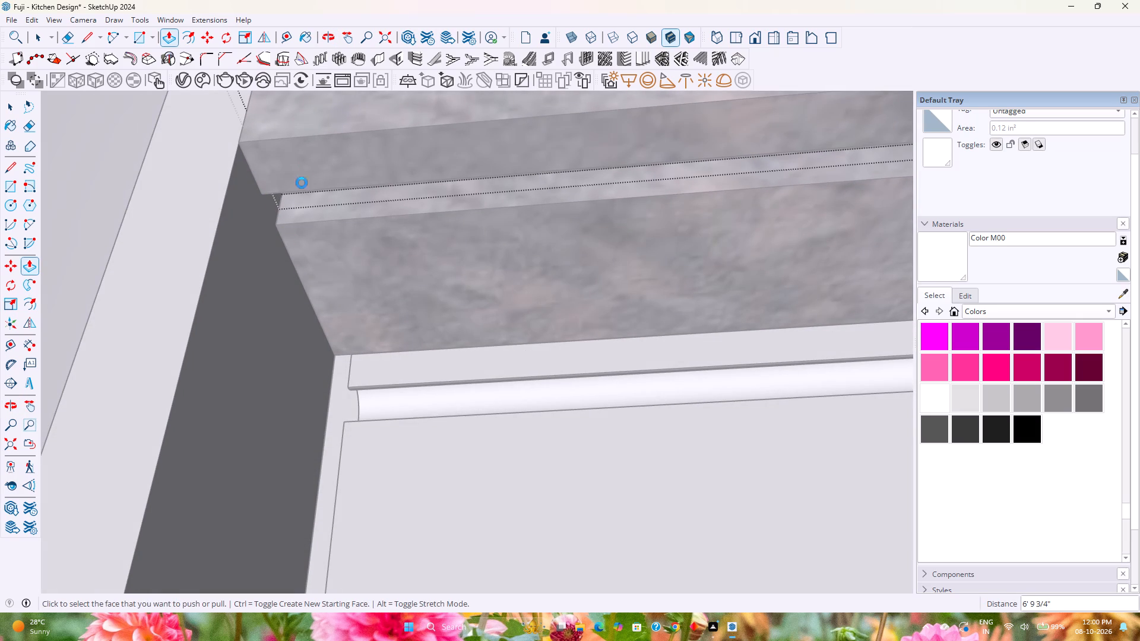
middle_click_drag(302, 183, 332, 134)
scroll(365, 302, "down", 4)
middle_click_drag(367, 333, 374, 329)
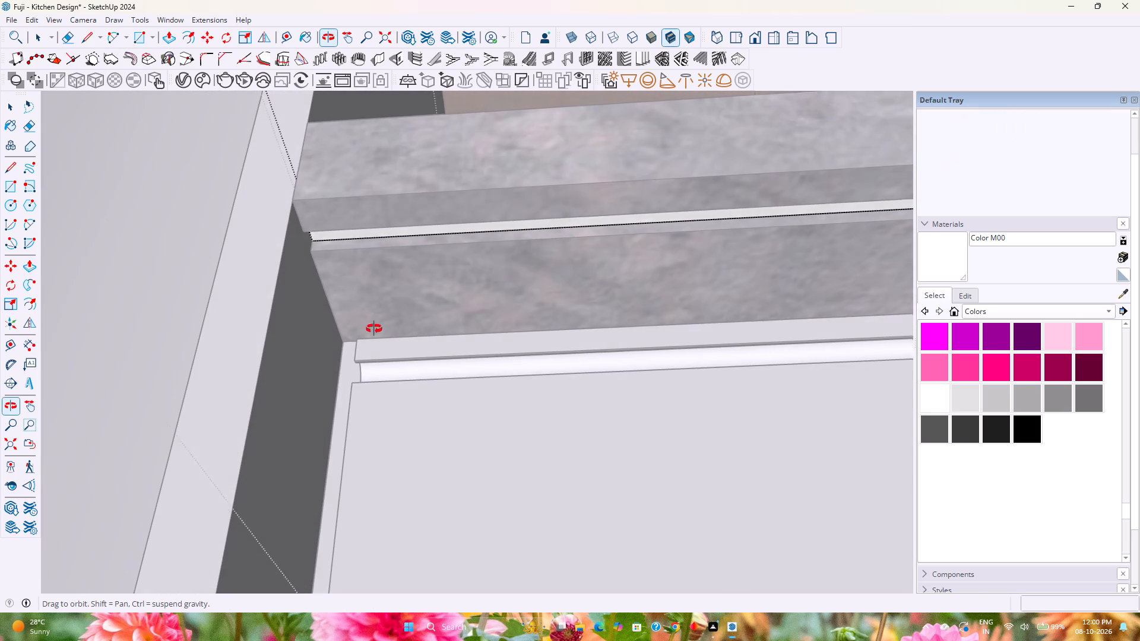
middle_click_drag(374, 329, 373, 331)
key("Escape")
key("space")
key("Escape")
scroll(368, 335, "down", 10)
key("Escape")
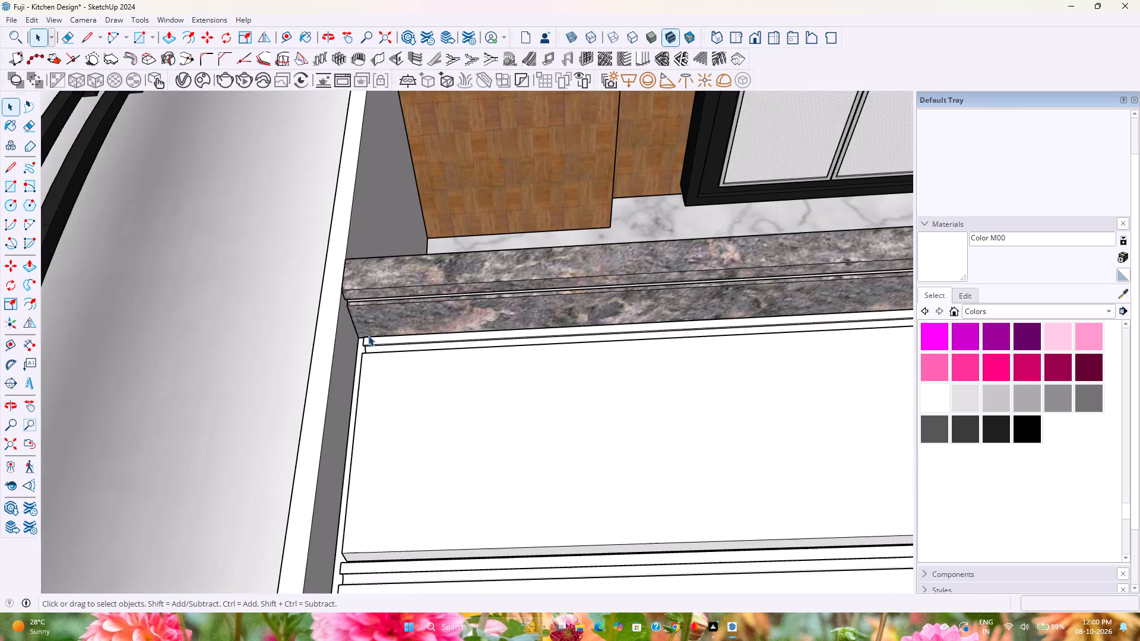
Examine the whole kitchen from outside and inside, including the wall cabinets, backsplash and countertop around the sink corner.
scroll(368, 335, "down", 8)
middle_click(368, 335)
left_click(8, 444)
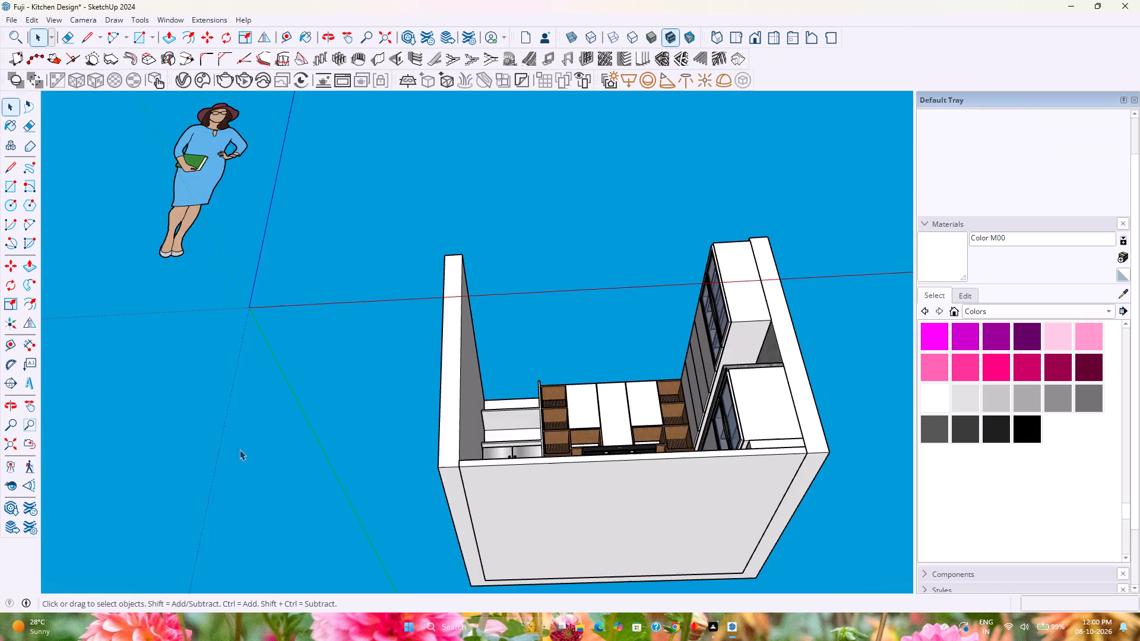
middle_click_drag(335, 447, 355, 570)
key("Escape")
scroll(725, 438, "up", 8)
middle_click_drag(727, 418, 636, 500)
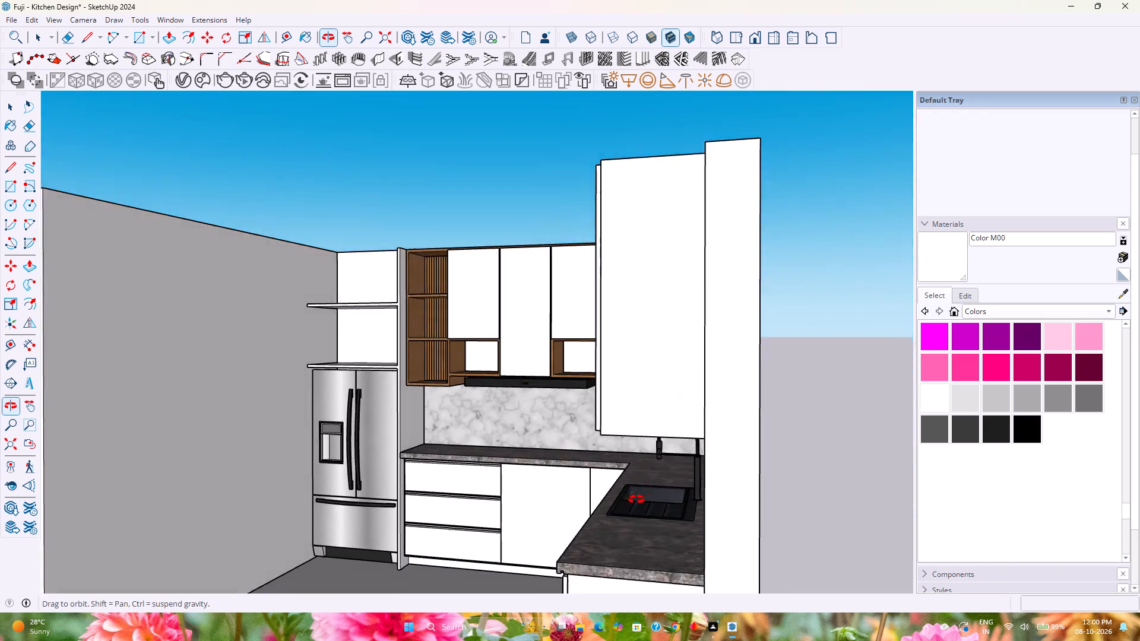
middle_click_drag(636, 500, 711, 444)
scroll(746, 345, "up", 13)
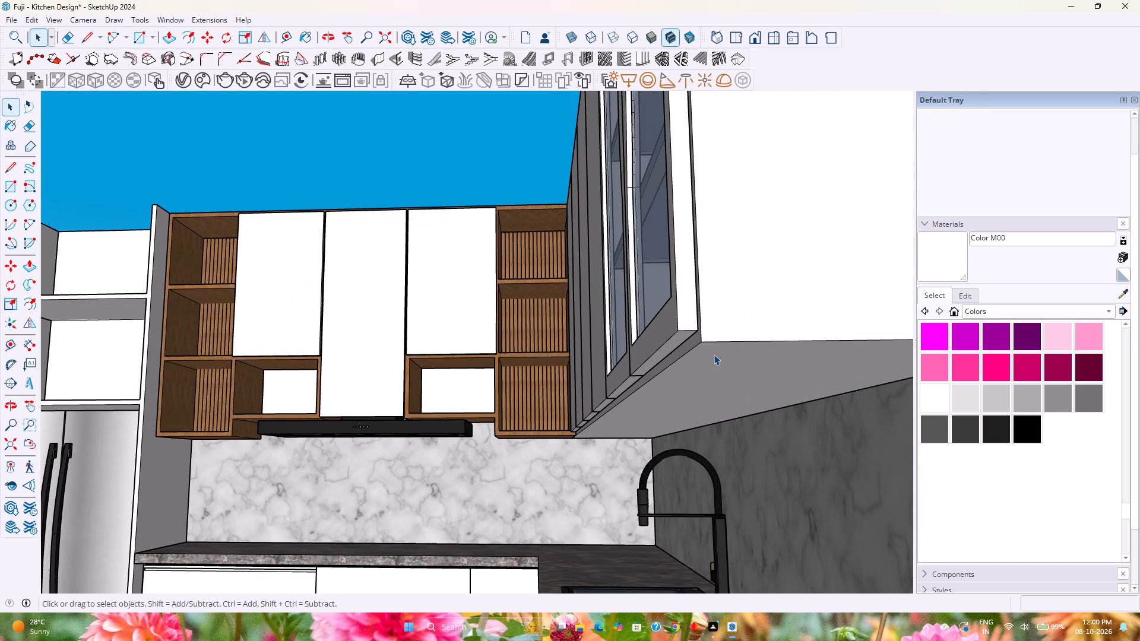
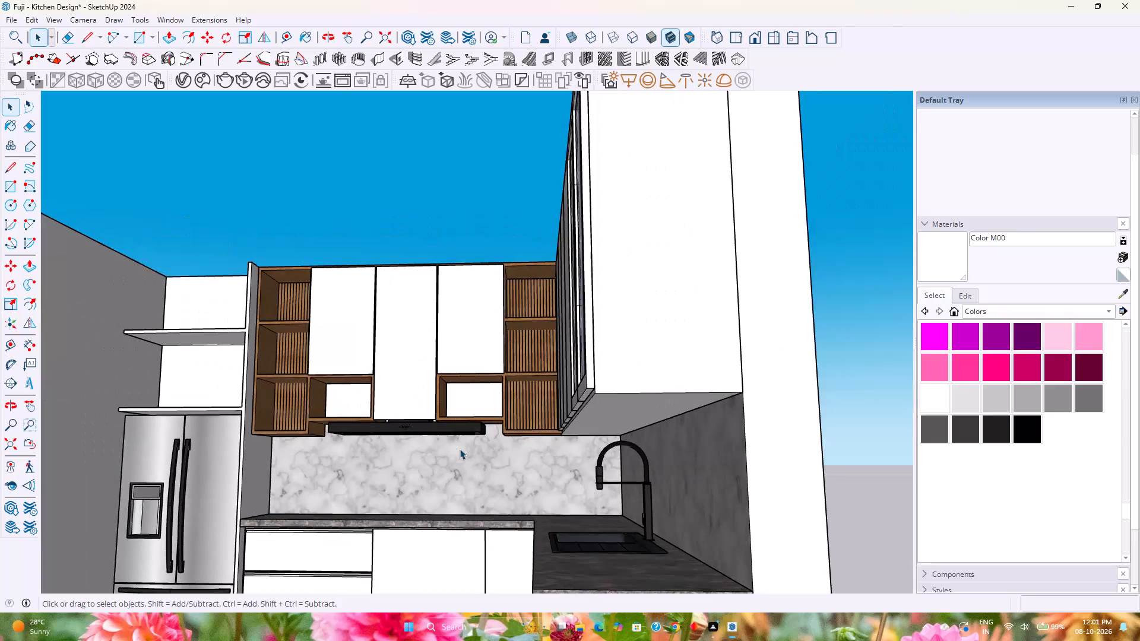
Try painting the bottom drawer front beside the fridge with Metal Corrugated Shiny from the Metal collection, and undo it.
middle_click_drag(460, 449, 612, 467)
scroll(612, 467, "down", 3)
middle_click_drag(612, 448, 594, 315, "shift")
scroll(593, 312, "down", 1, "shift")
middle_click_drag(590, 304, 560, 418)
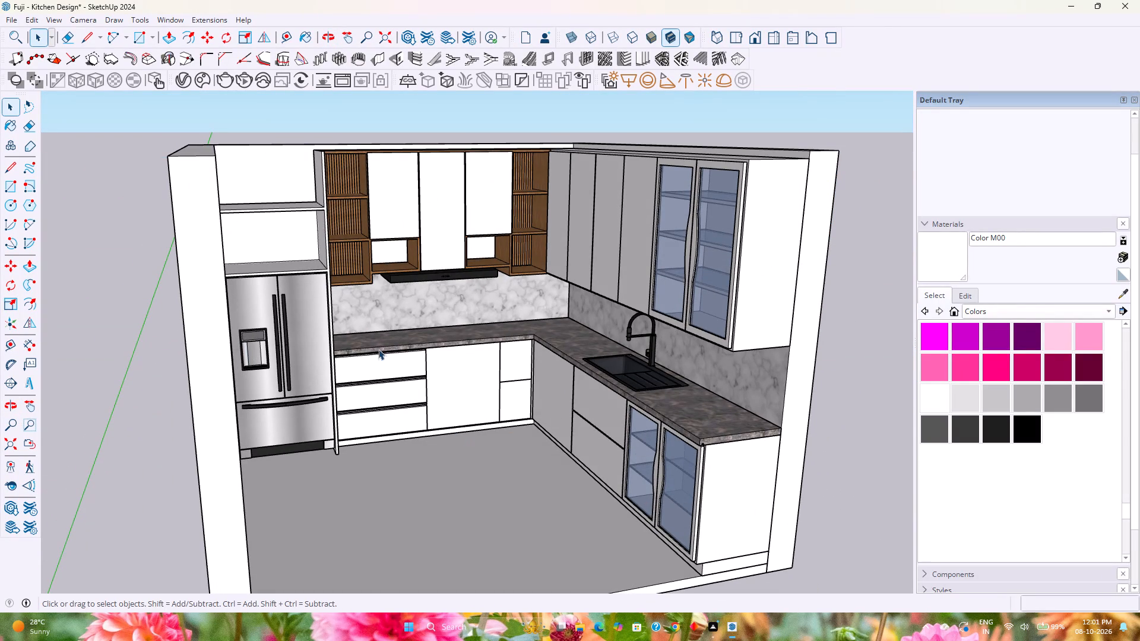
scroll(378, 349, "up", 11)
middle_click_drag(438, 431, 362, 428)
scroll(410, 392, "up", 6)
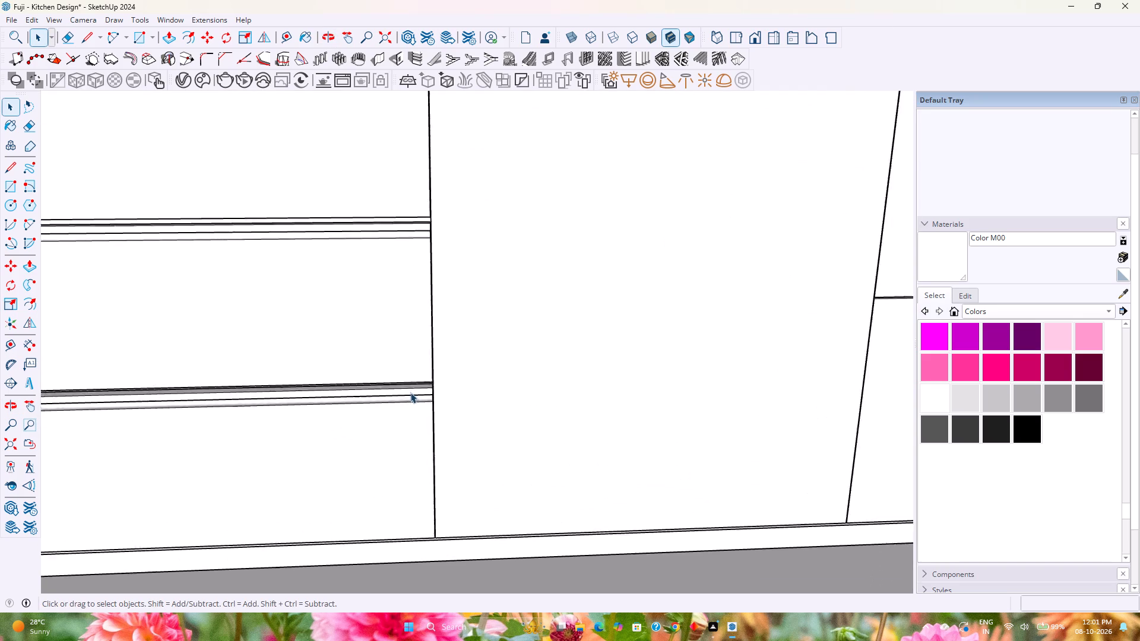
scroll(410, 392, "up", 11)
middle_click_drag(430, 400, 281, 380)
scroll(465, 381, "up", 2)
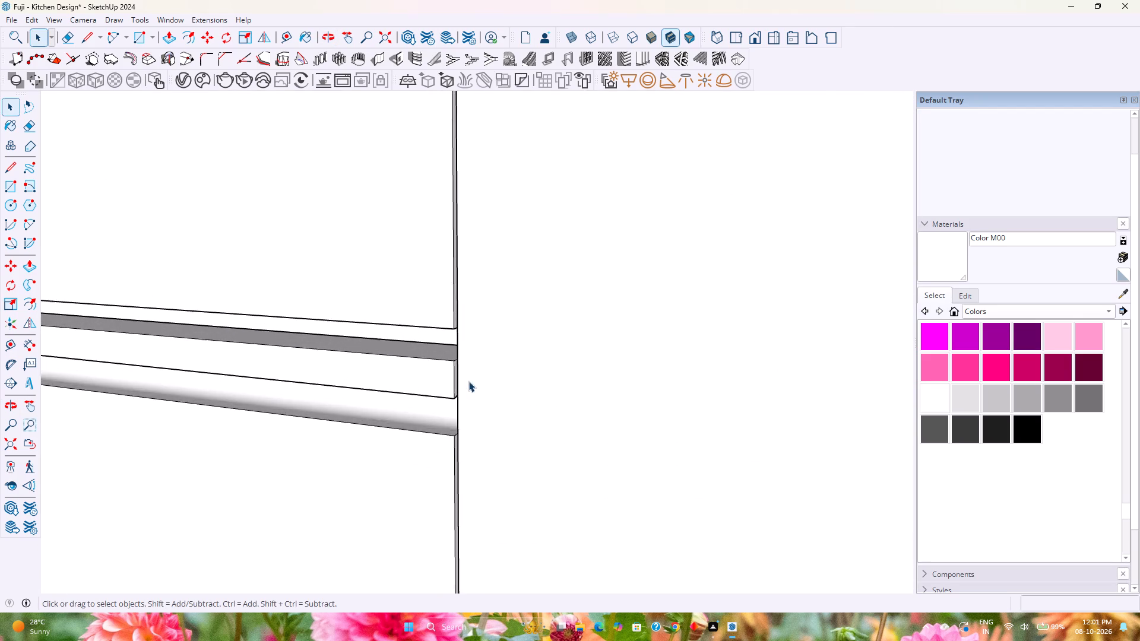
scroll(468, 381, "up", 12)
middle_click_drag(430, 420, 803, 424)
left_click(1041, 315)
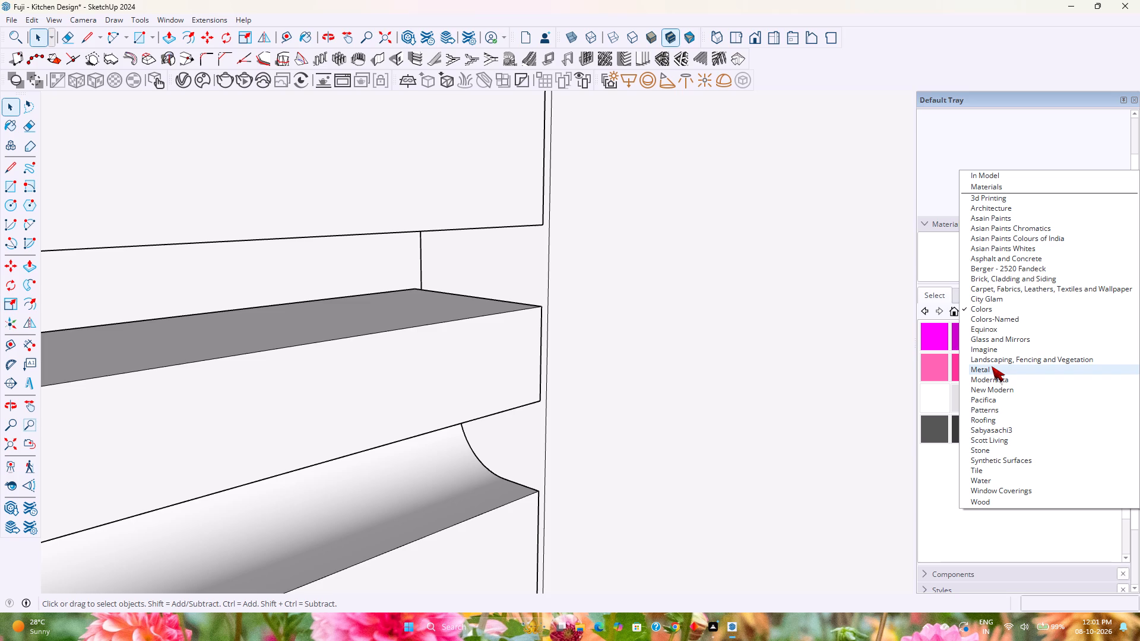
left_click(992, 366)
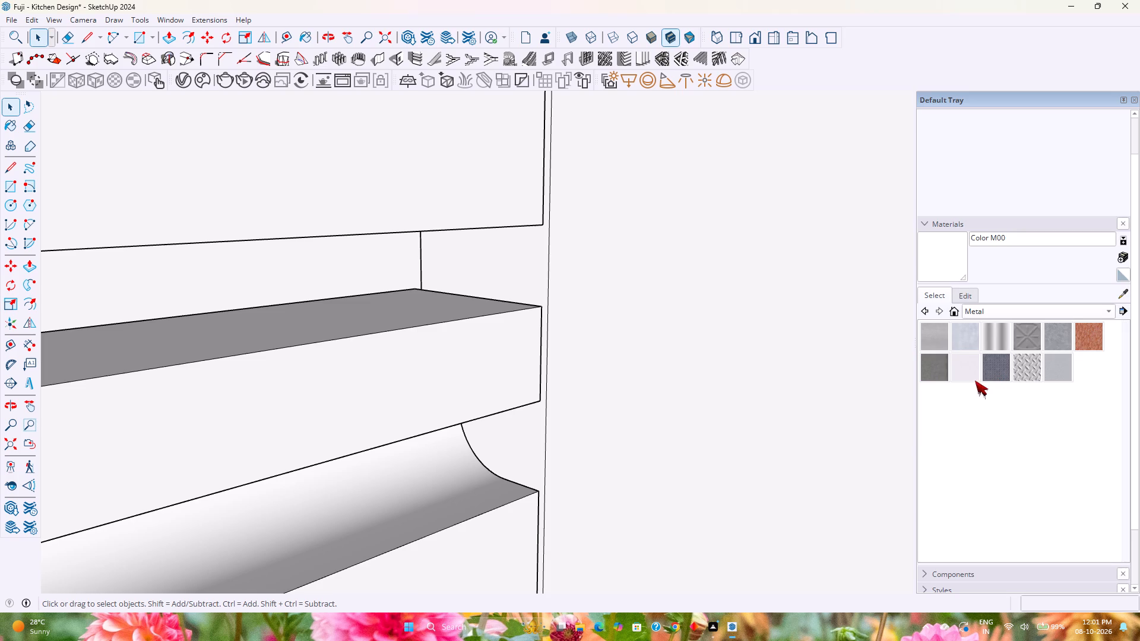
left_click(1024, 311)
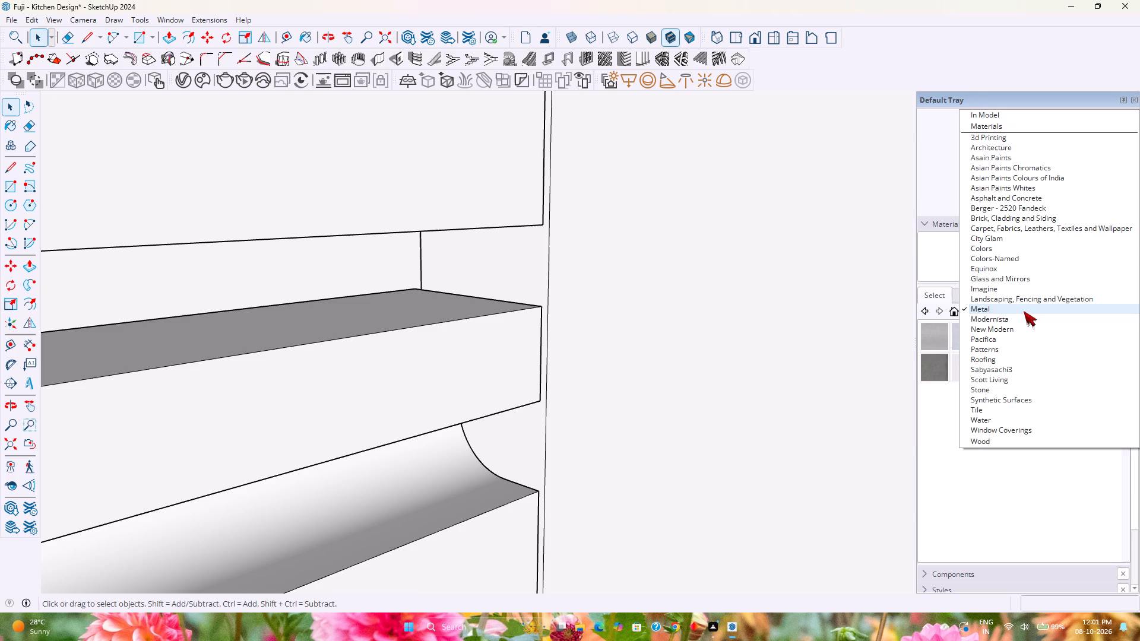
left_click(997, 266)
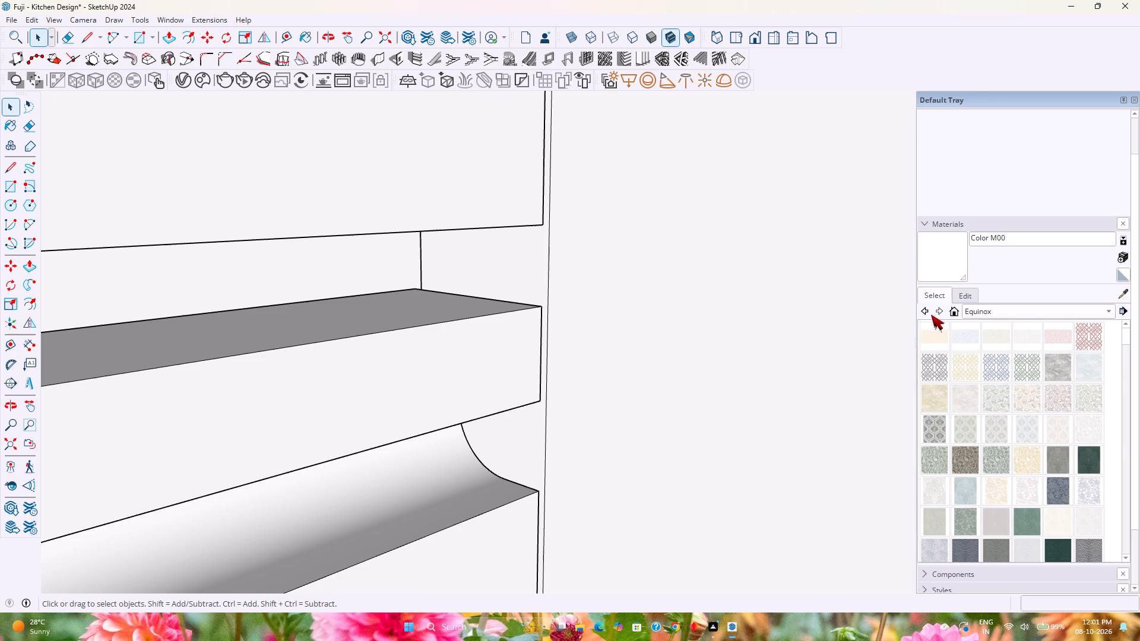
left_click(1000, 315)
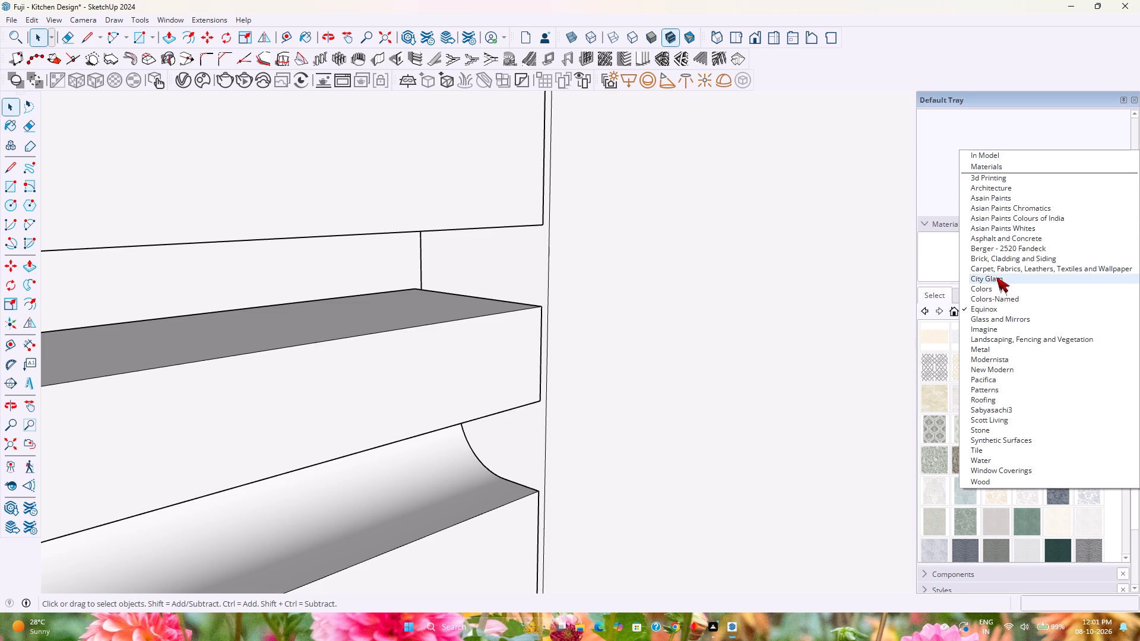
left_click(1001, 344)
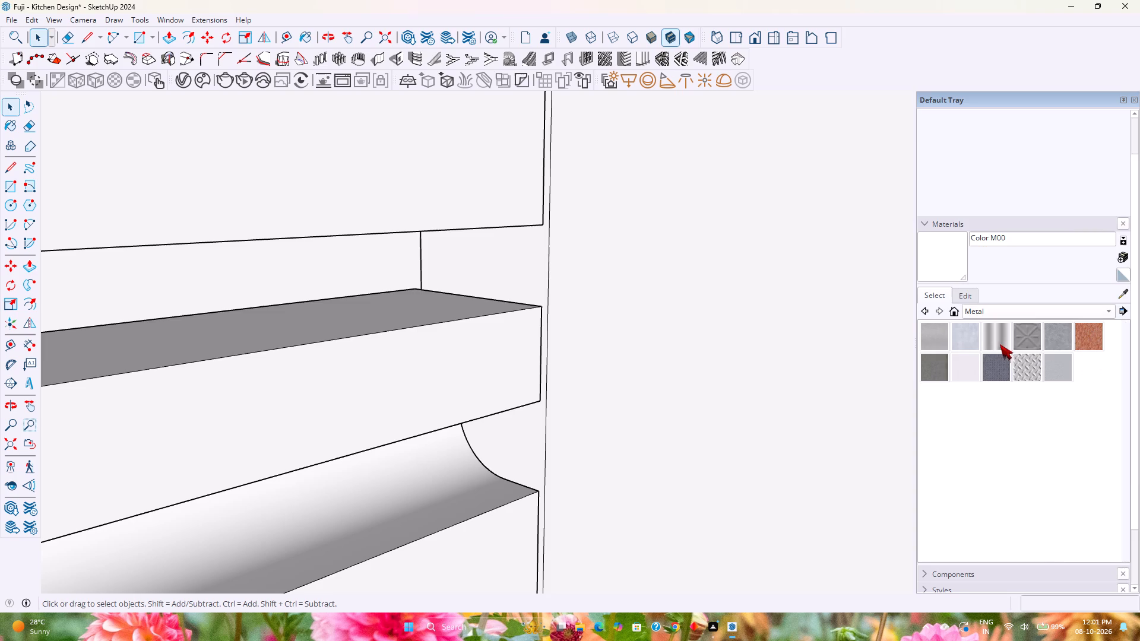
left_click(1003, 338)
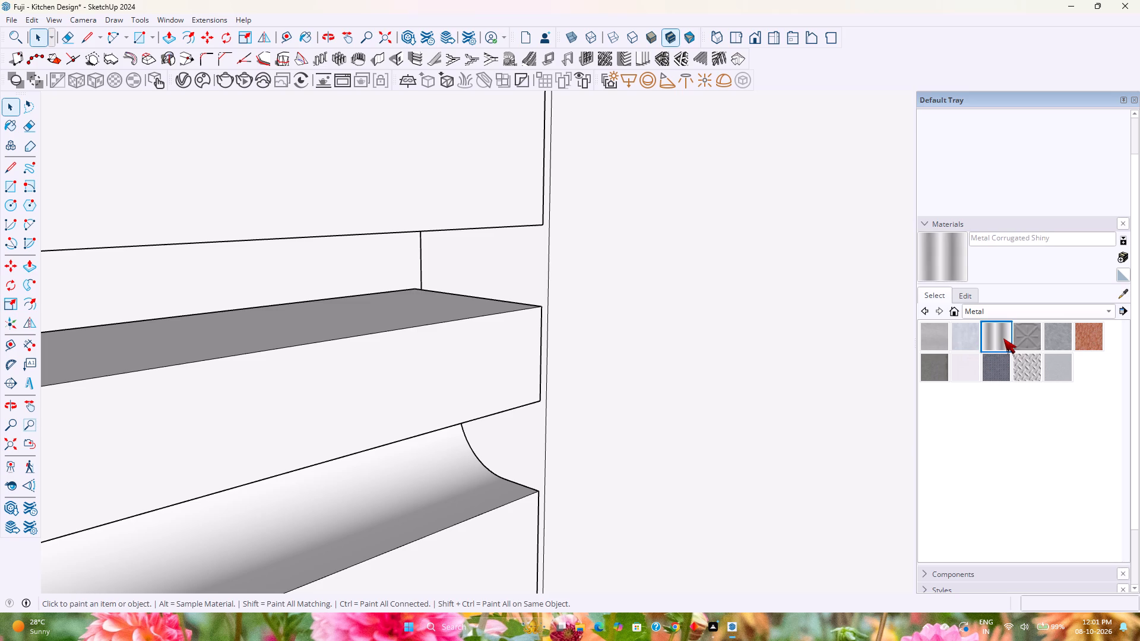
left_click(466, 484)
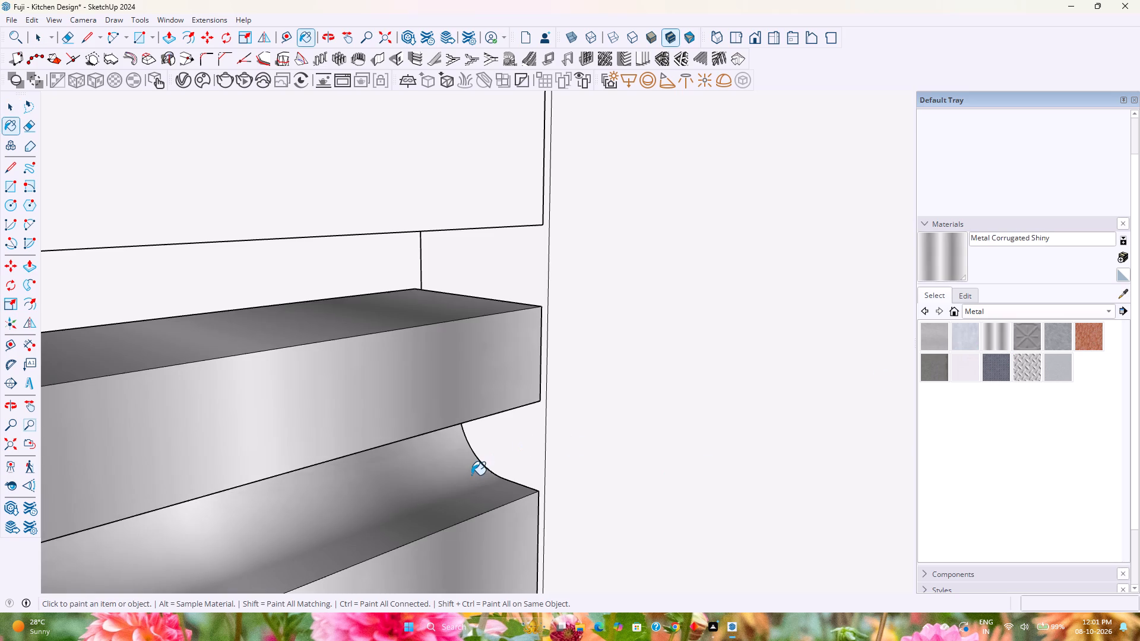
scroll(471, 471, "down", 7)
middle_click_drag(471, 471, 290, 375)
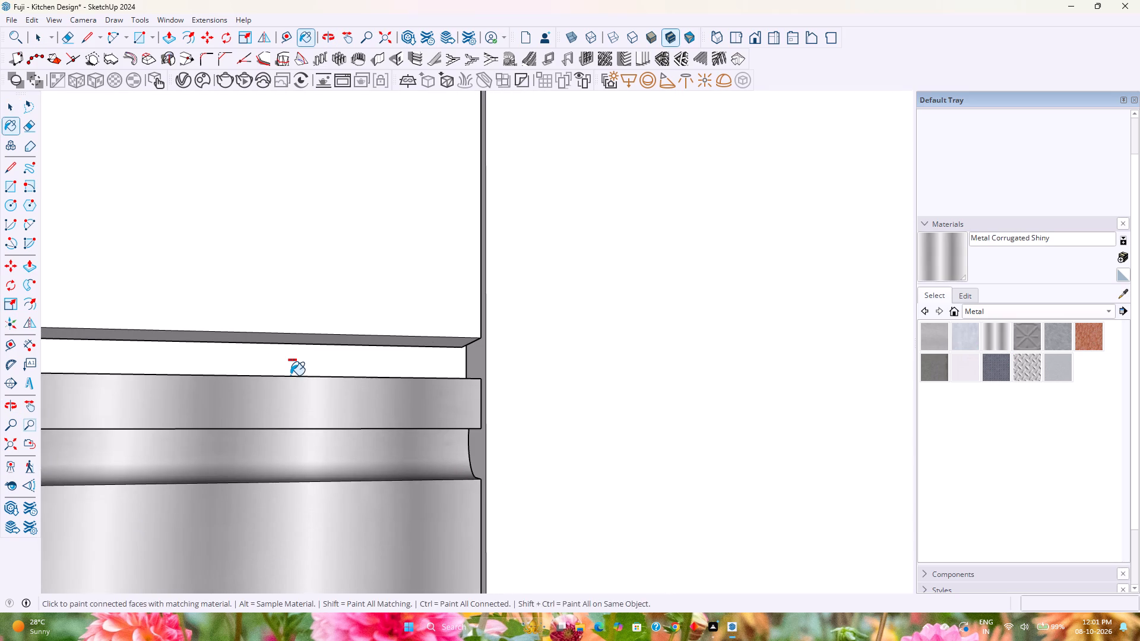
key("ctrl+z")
Open the bottom drawer front's group and paint its curved grip recess and the lip's front and top faces with Metal Corrugated Shiny.
key("space")
double_click(324, 502)
scroll(343, 481, "up", 3)
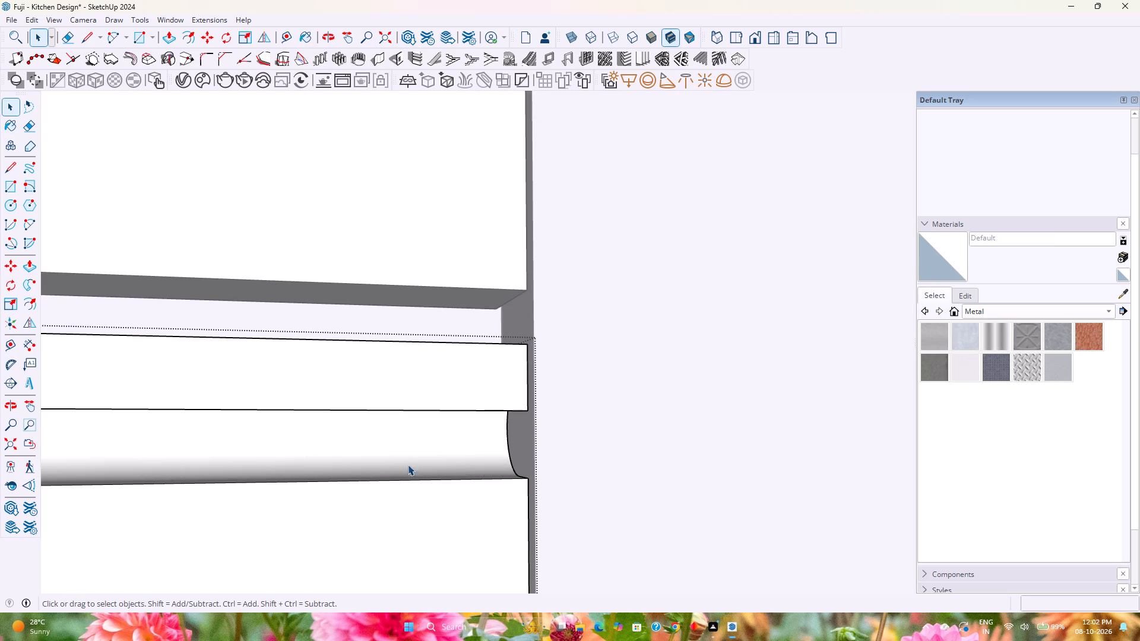
left_click(999, 338)
left_click(457, 466)
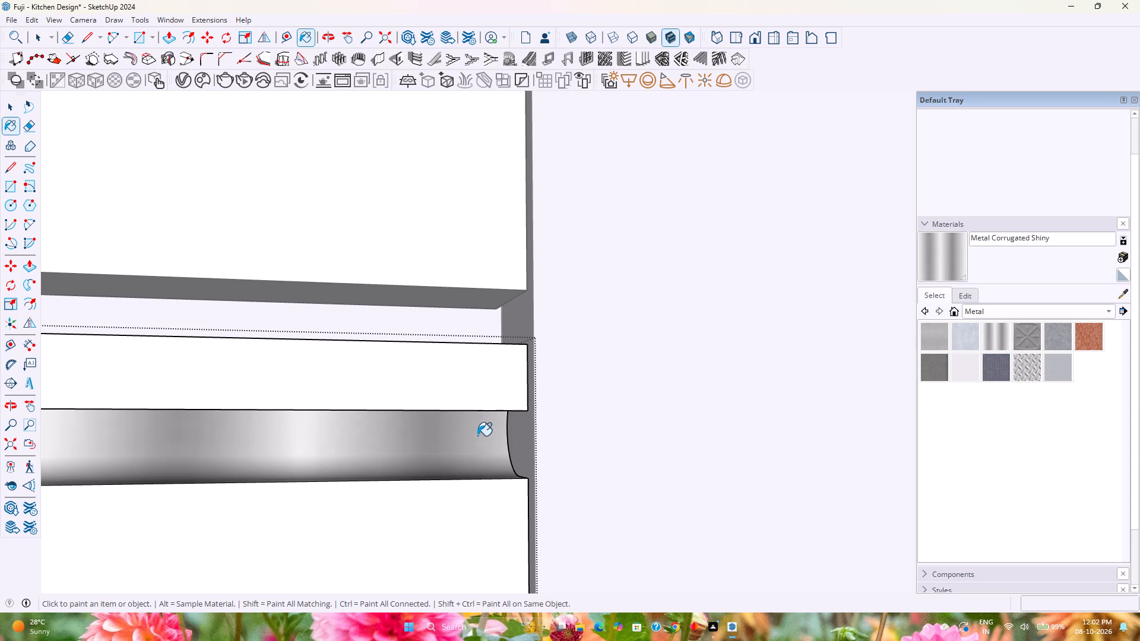
left_click(482, 396)
middle_click_drag(482, 396, 645, 500)
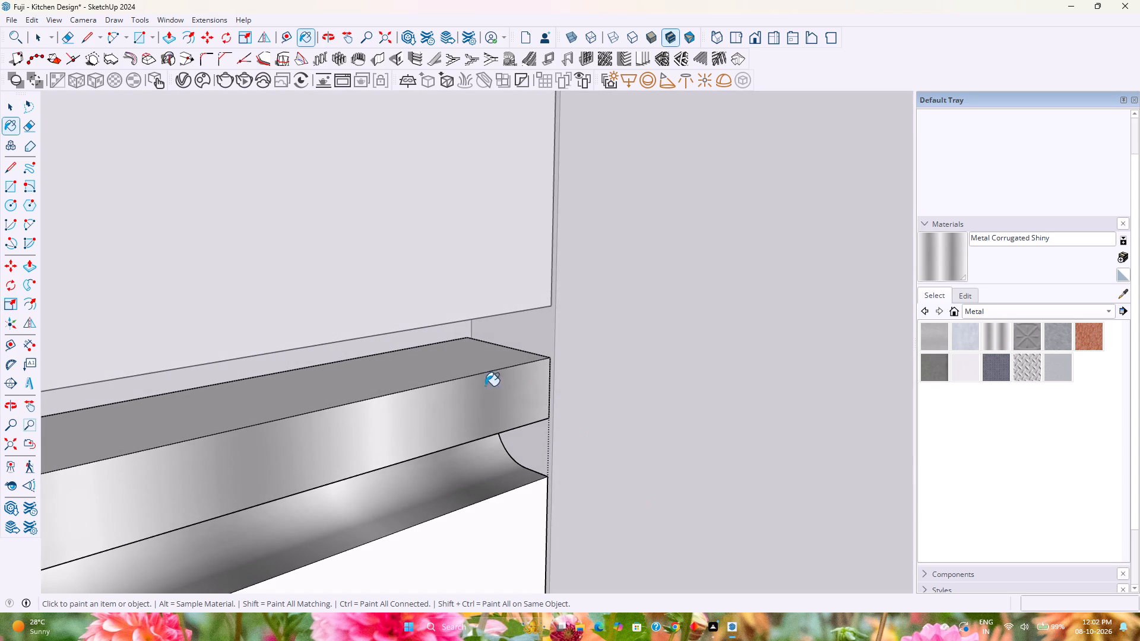
left_click(467, 370)
scroll(466, 386, "down", 4)
middle_click_drag(466, 387, 645, 324, "shift")
scroll(651, 323, "down", 2)
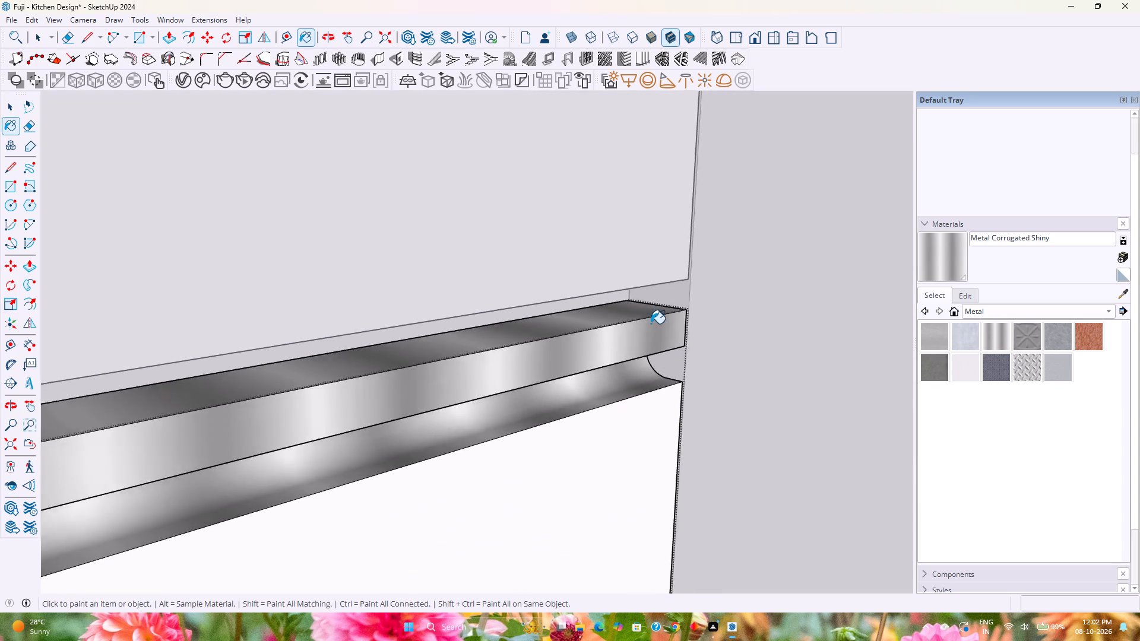
Examine the drawer handle profile at its fridge-side end and the painted handles across the three-drawer unit.
scroll(651, 323, "down", 20)
scroll(651, 329, "down", 3)
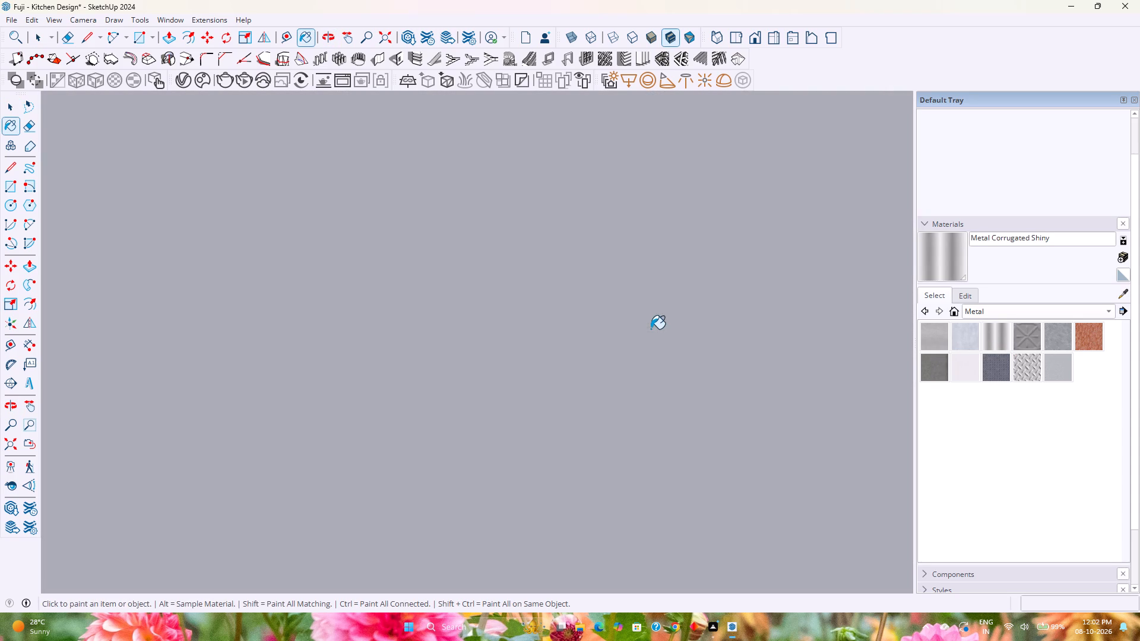
scroll(651, 329, "down", 2)
left_click(9, 446)
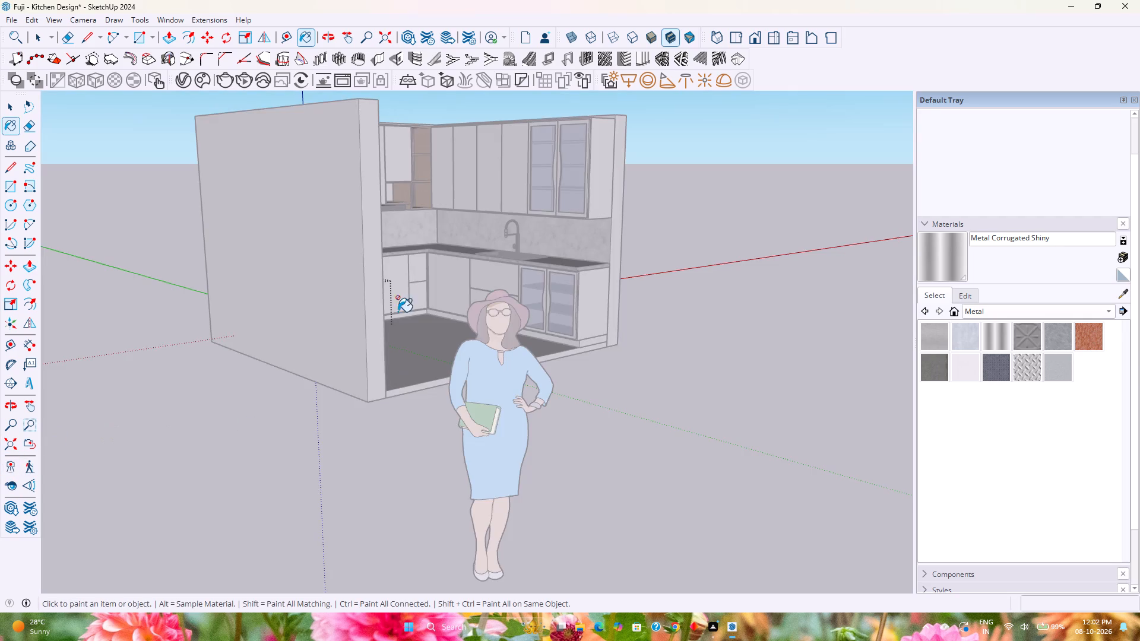
scroll(398, 297, "up", 14)
middle_click_drag(271, 315, 422, 341, "shift")
scroll(173, 366, "up", 6)
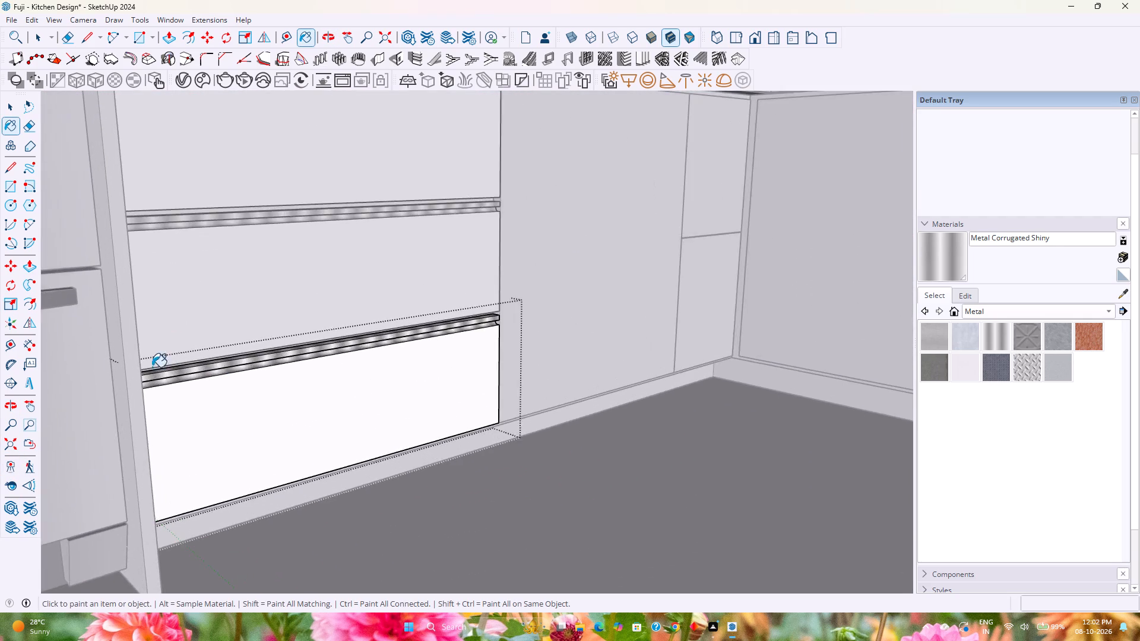
scroll(152, 367, "up", 20)
scroll(152, 367, "up", 9)
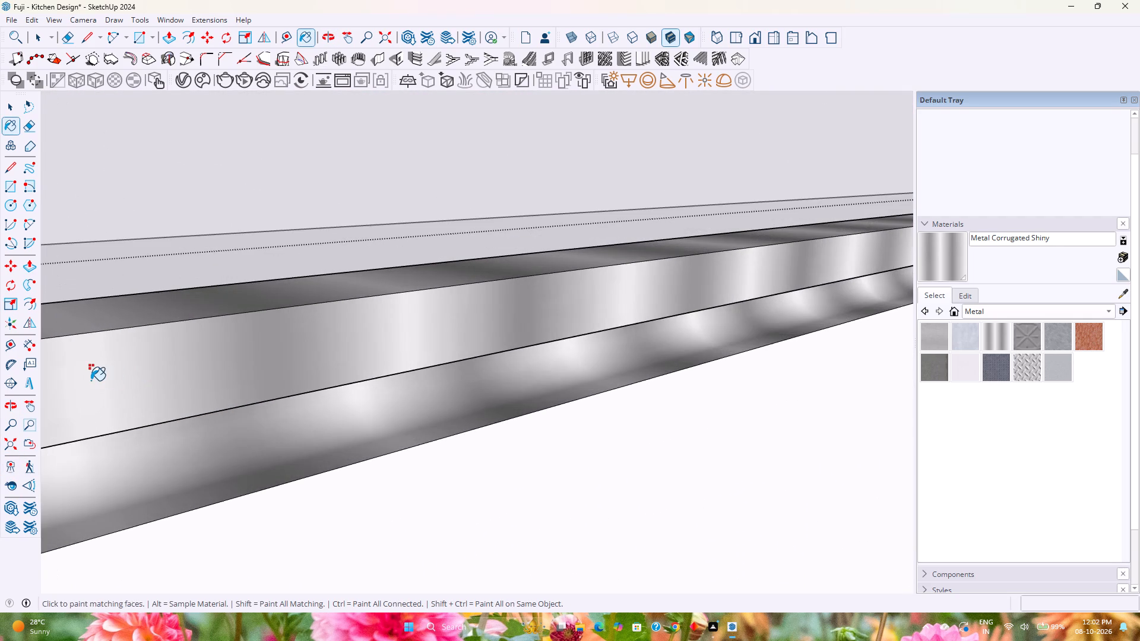
middle_click_drag(99, 380, 81, 379, "shift")
middle_click_drag(142, 359, 311, 334, "shift")
middle_click_drag(324, 333, 269, 351)
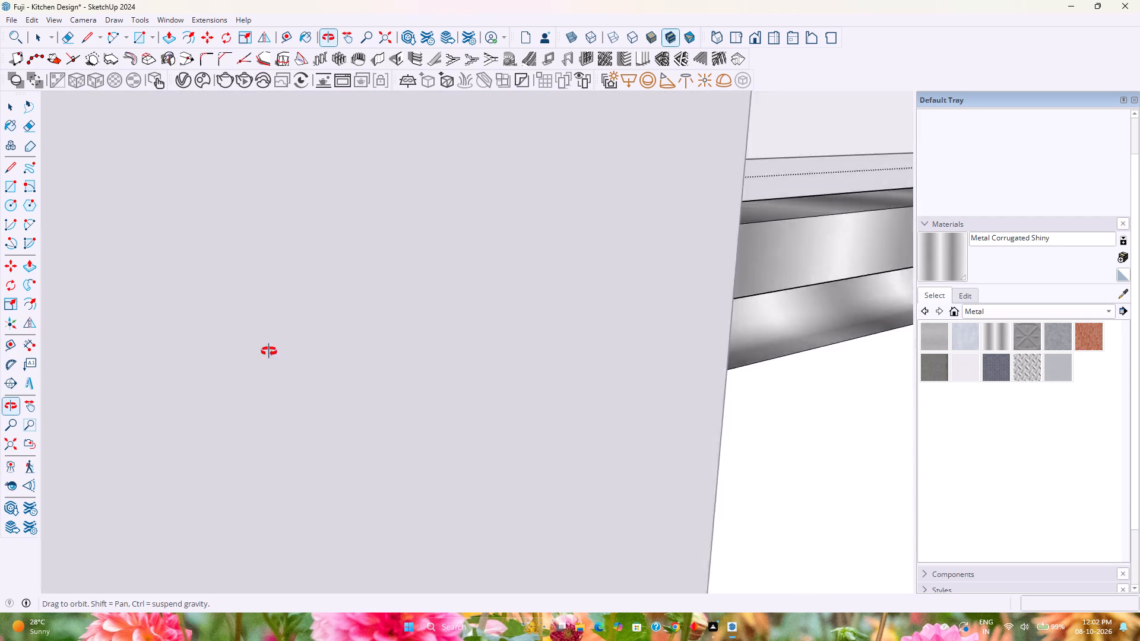
middle_click_drag(269, 351, 103, 352)
scroll(233, 357, "down", 11)
scroll(569, 328, "up", 8)
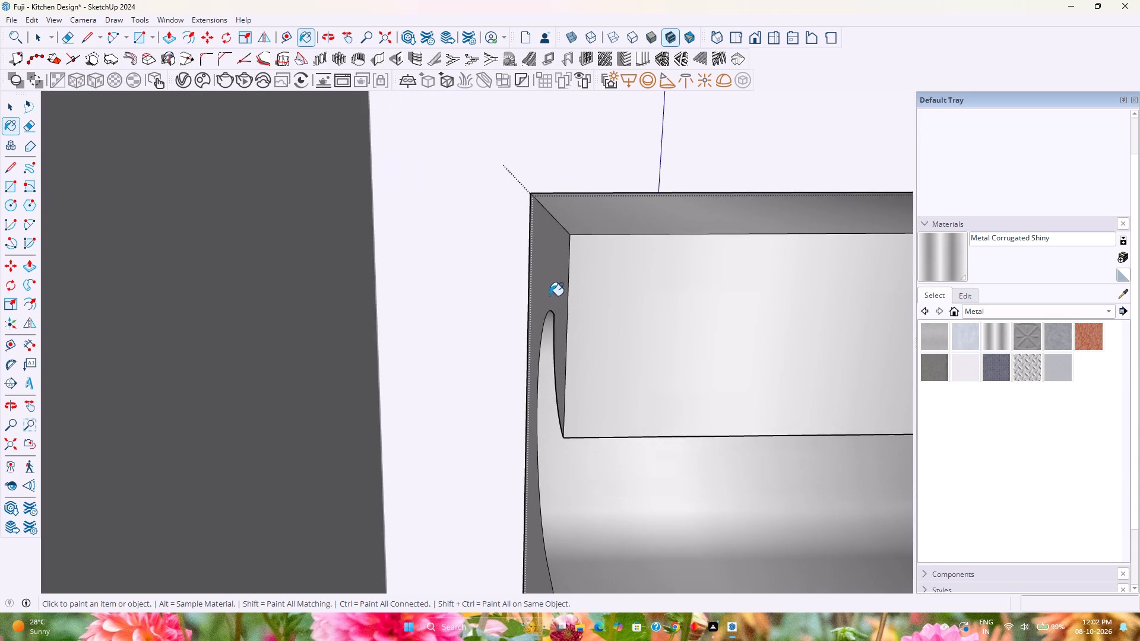
scroll(546, 294, "up", 3)
middle_click_drag(546, 293, 530, 300)
middle_click_drag(526, 321, 537, 300, "shift")
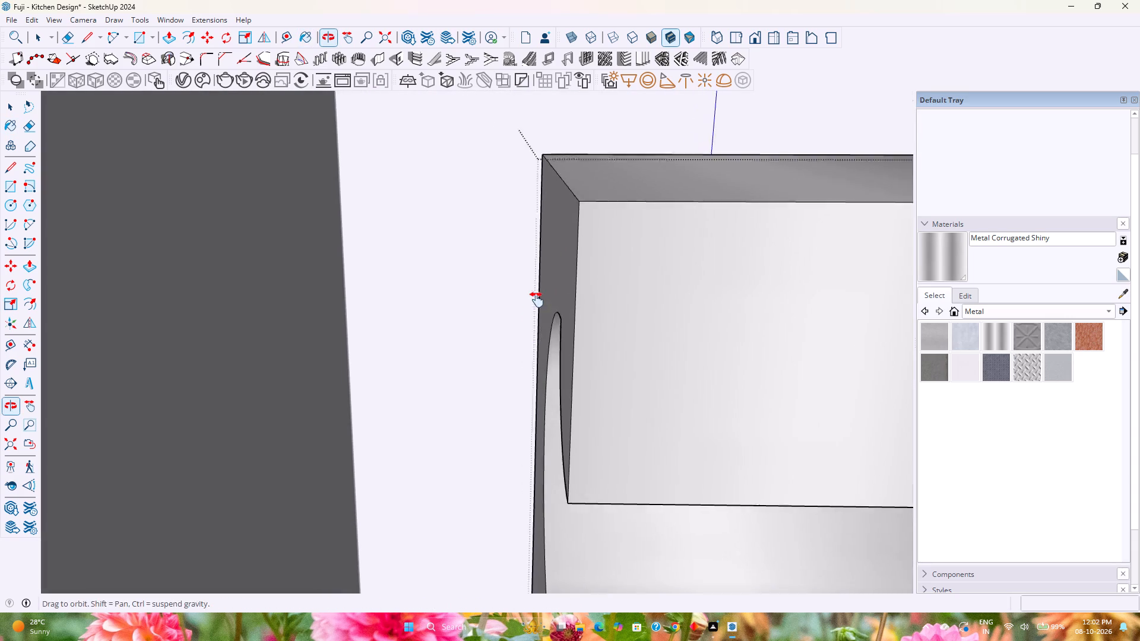
middle_click_drag(537, 300, 556, 222, "shift")
middle_click_drag(552, 253, 550, 215)
middle_click_drag(550, 396, 551, 266, "shift")
middle_click_drag(546, 276, 578, 288)
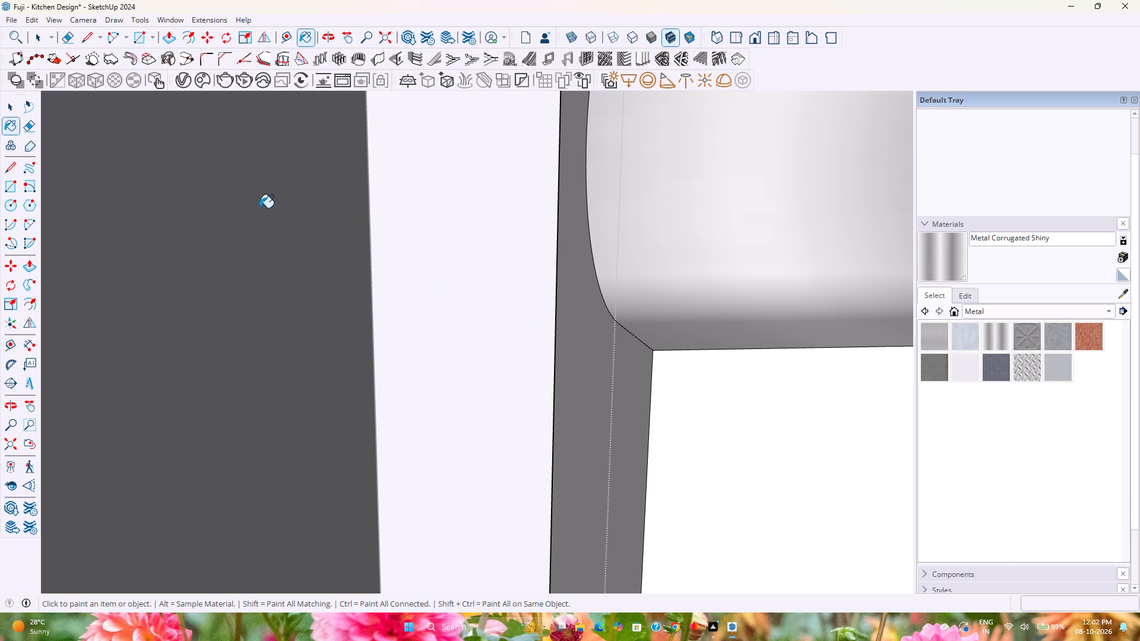
scroll(261, 237, "down", 15)
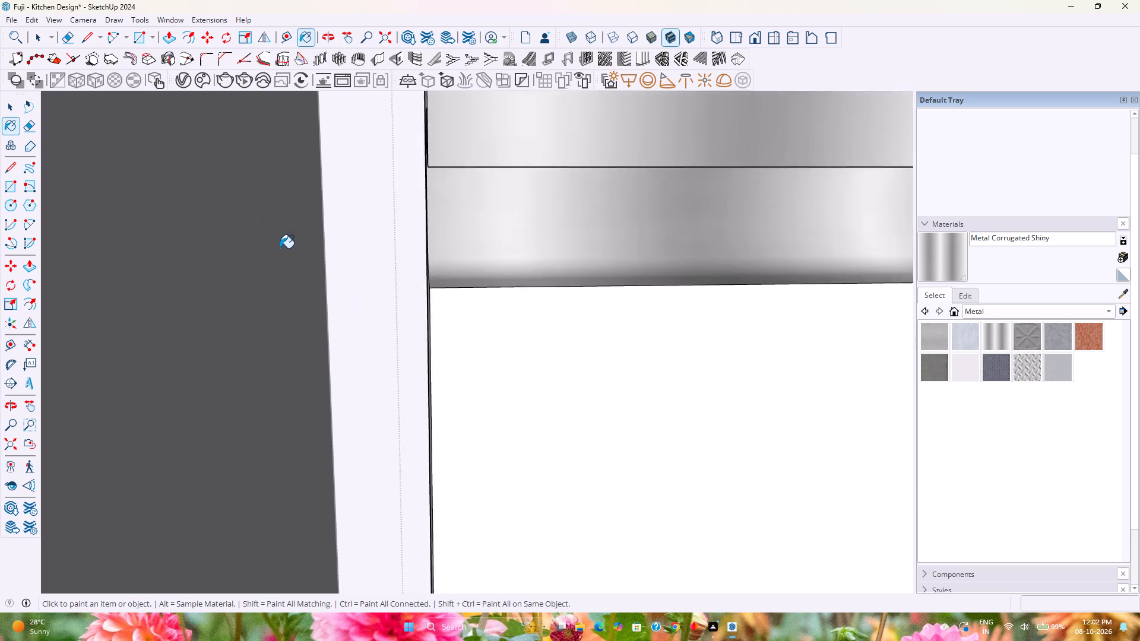
scroll(280, 248, "down", 20)
scroll(280, 248, "down", 13)
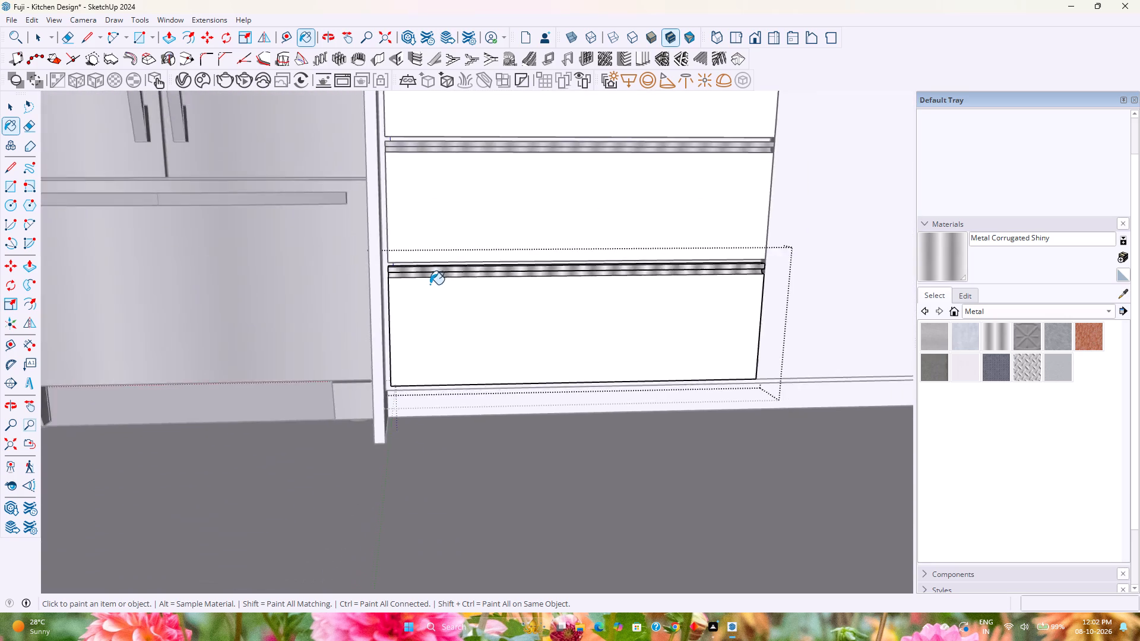
scroll(430, 284, "down", 3)
middle_click_drag(476, 267, 387, 351, "shift")
middle_click_drag(455, 378, 319, 362)
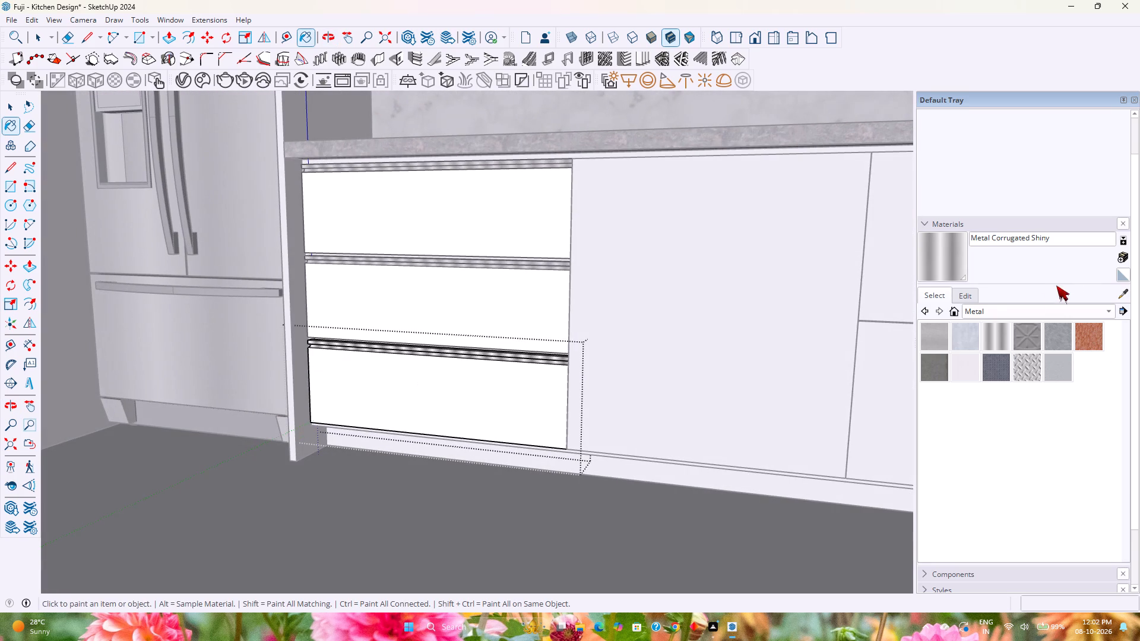
Tint the Metal Corrugated Shiny material gold with hue 41 and saturation 63, at opacity 94.
left_click(964, 297)
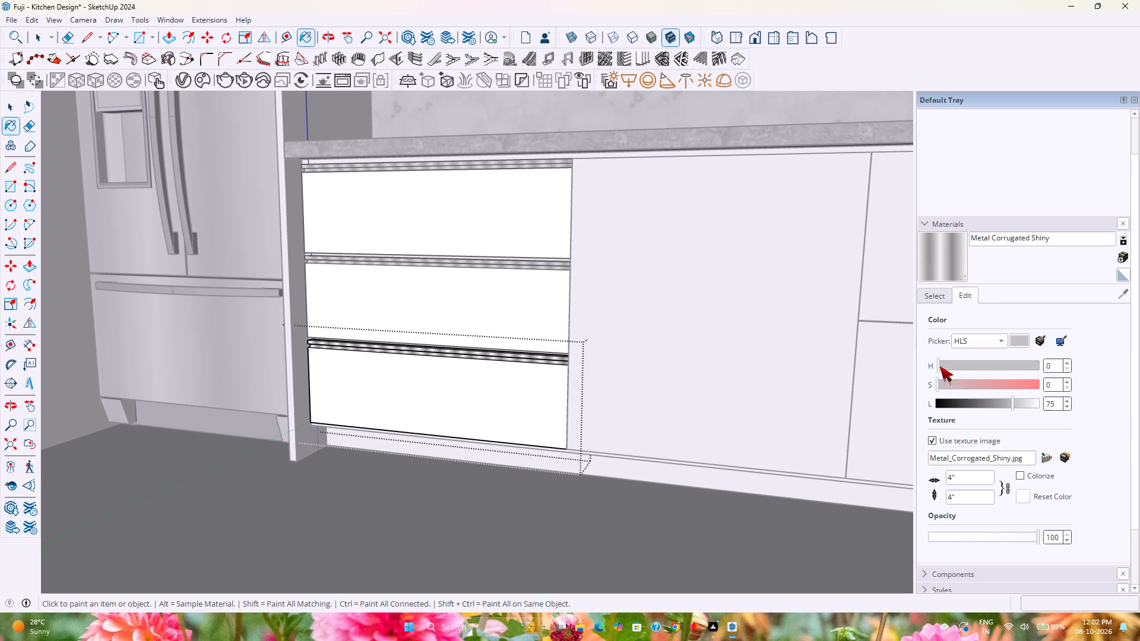
left_click_drag(940, 366, 957, 372)
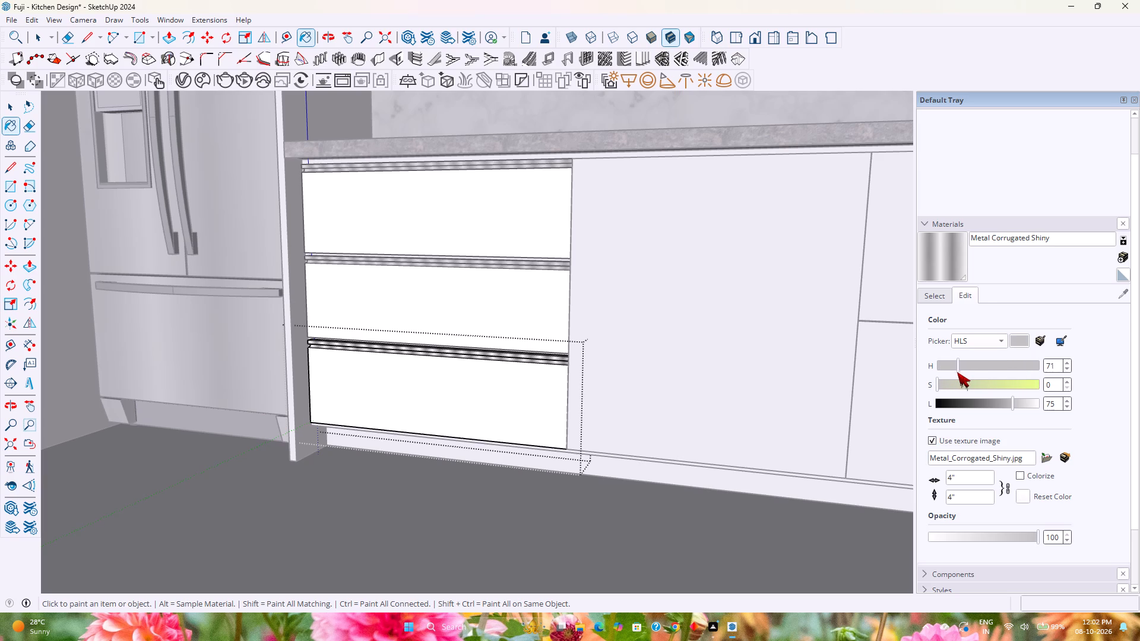
left_click_drag(957, 372, 949, 373)
left_click_drag(936, 383, 973, 383)
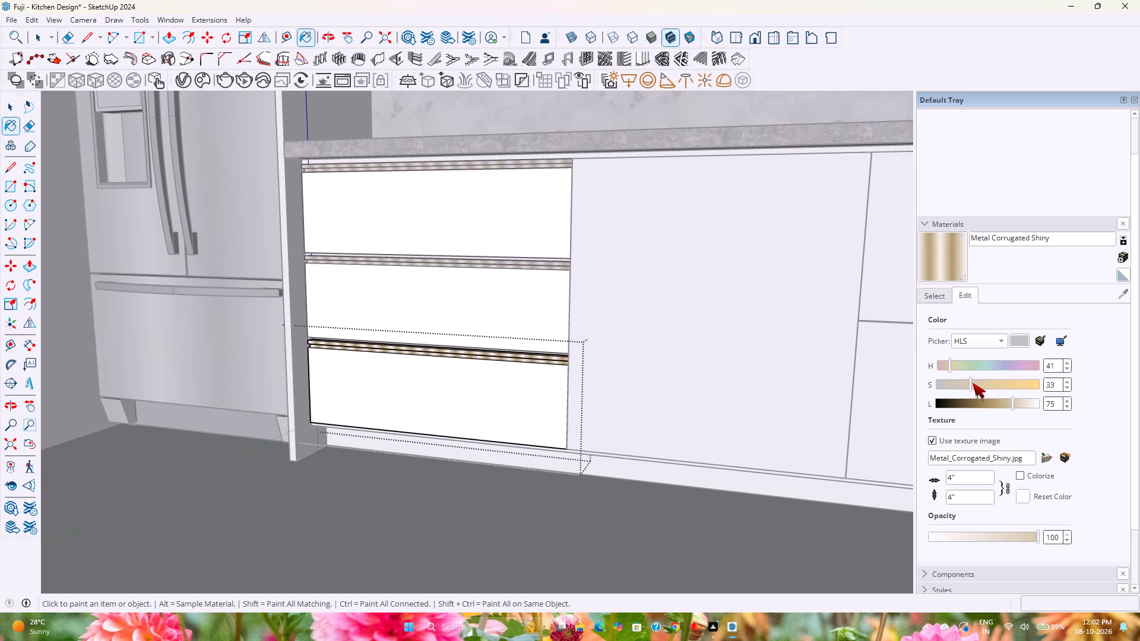
left_click_drag(973, 383, 1000, 385)
scroll(975, 504, "down", 3)
Set the Metal Corrugated Shiny texture width to 1".
double_click(973, 443)
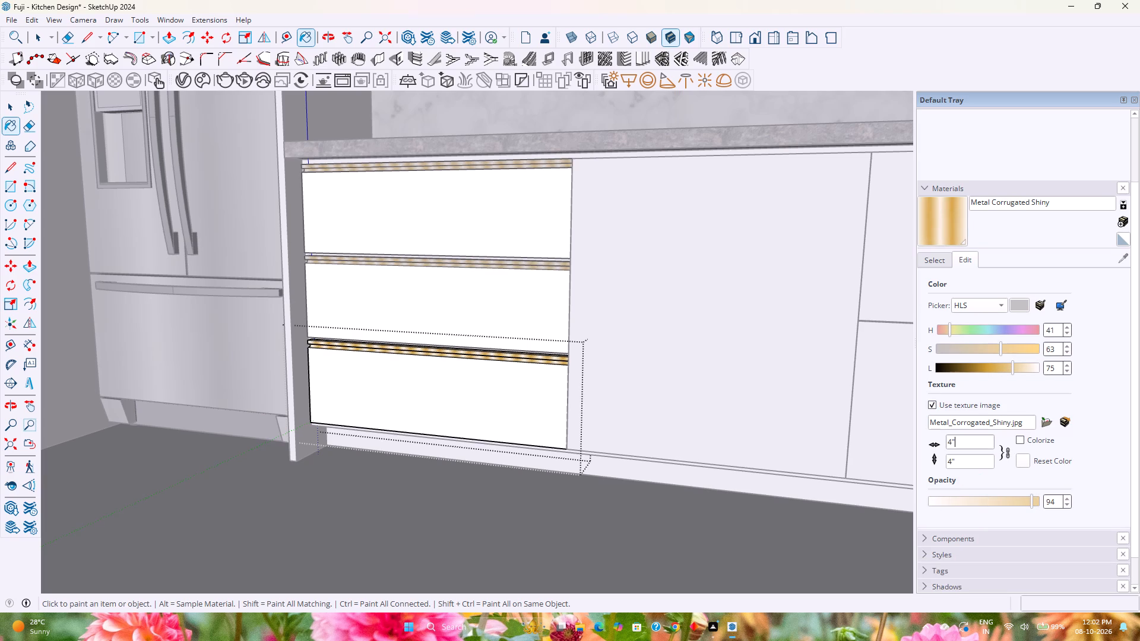
key("BackSpace")
key("BackSpace")
key("BackSpace")
key("BackSpace")
key("BackSpace")
key("BackSpace")
key("1")
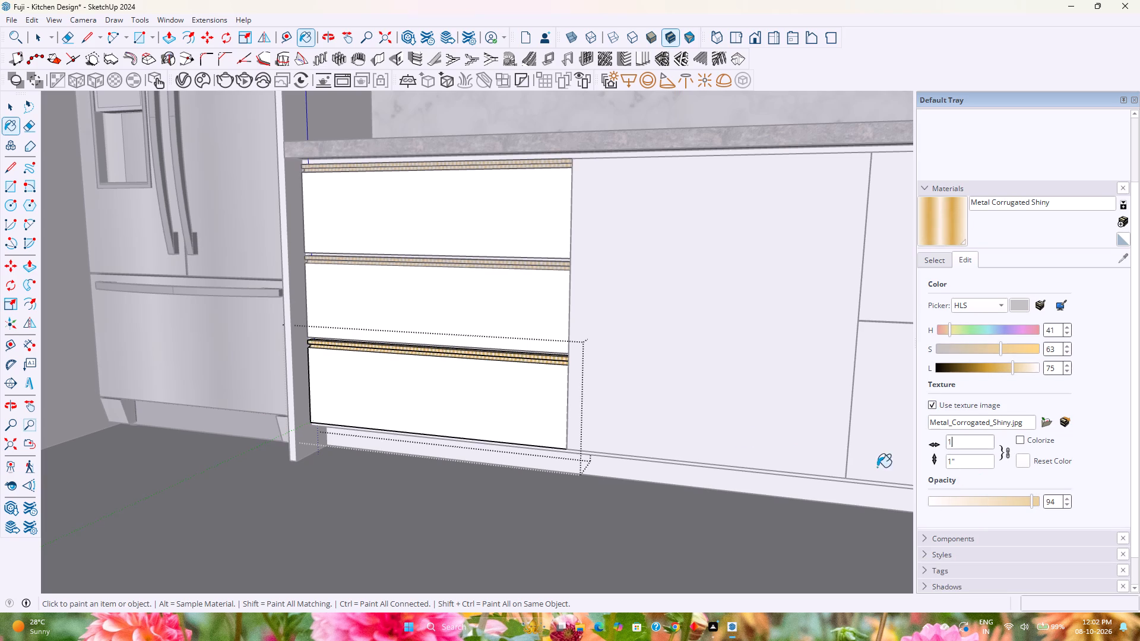
scroll(676, 430, "down", 4)
key("space")
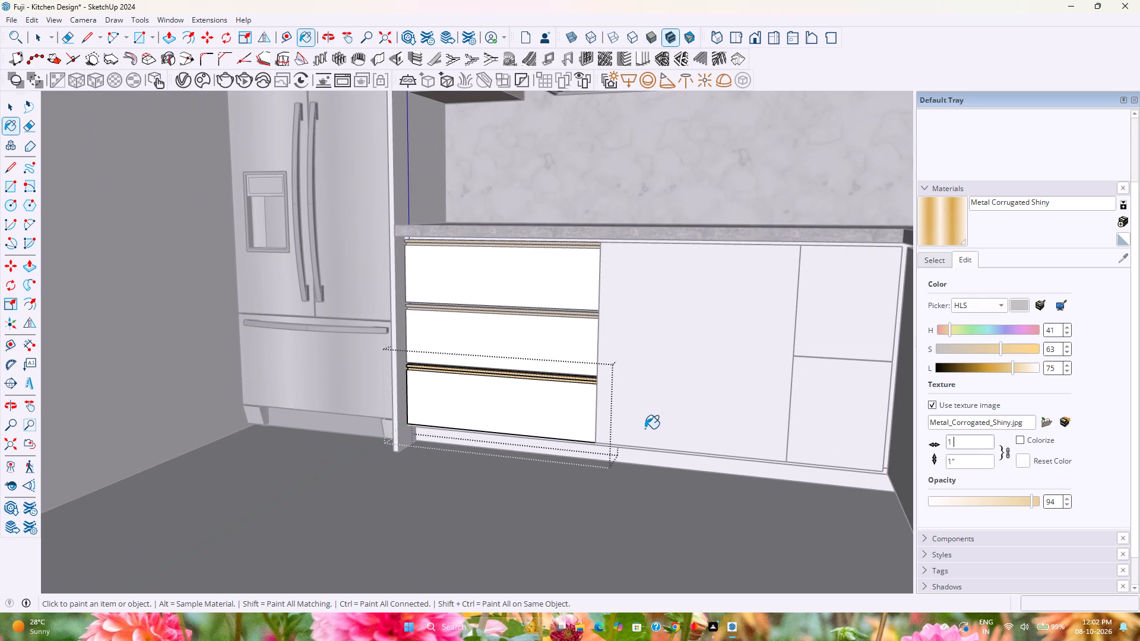
key("Escape")
key("Escape")
key("space")
key("Escape")
left_click(541, 500)
Finish painting and close the bottom drawer front's group.
scroll(547, 512, "down", 2)
middle_click_drag(547, 512, 557, 450)
scroll(557, 450, "down", 4)
middle_click_drag(555, 451, 606, 464)
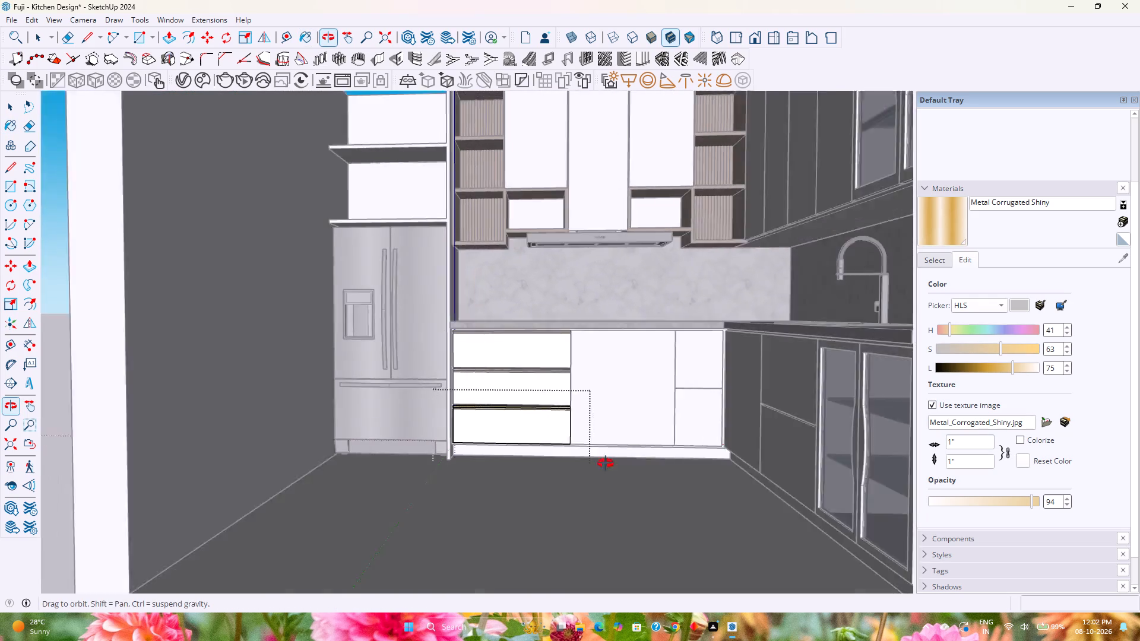
middle_click_drag(606, 464, 582, 452)
key("Escape")
key("space")
key("Escape")
Examine the gold handle profiles on the three base drawers beside the fridge, up close and from the front.
middle_click_drag(570, 431, 699, 528)
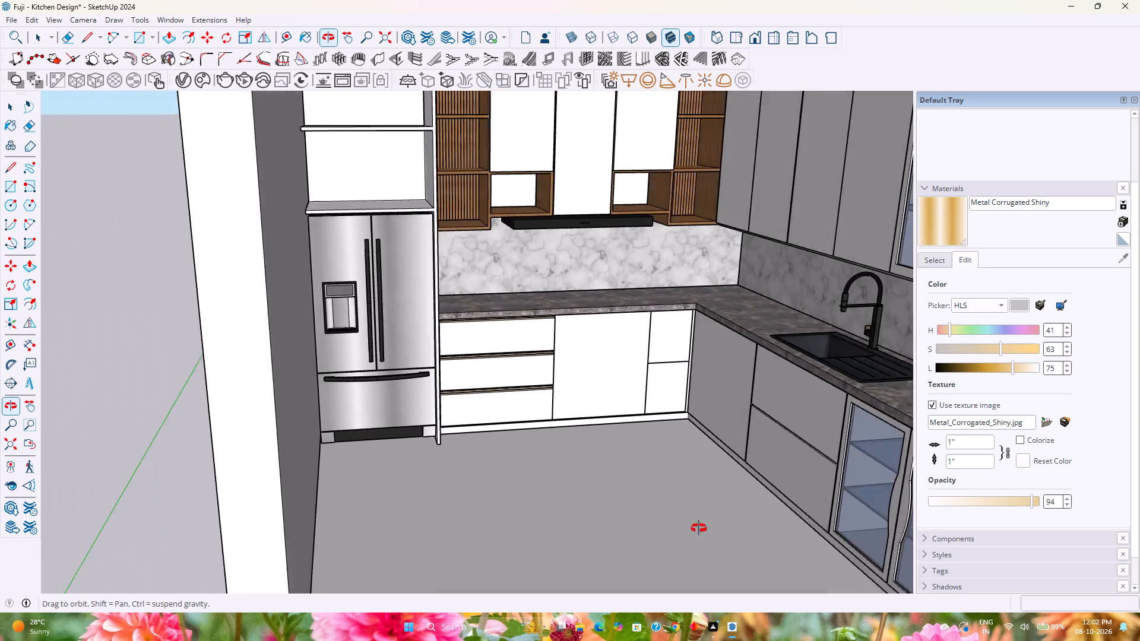
middle_click_drag(699, 528, 727, 512)
scroll(533, 405, "up", 15)
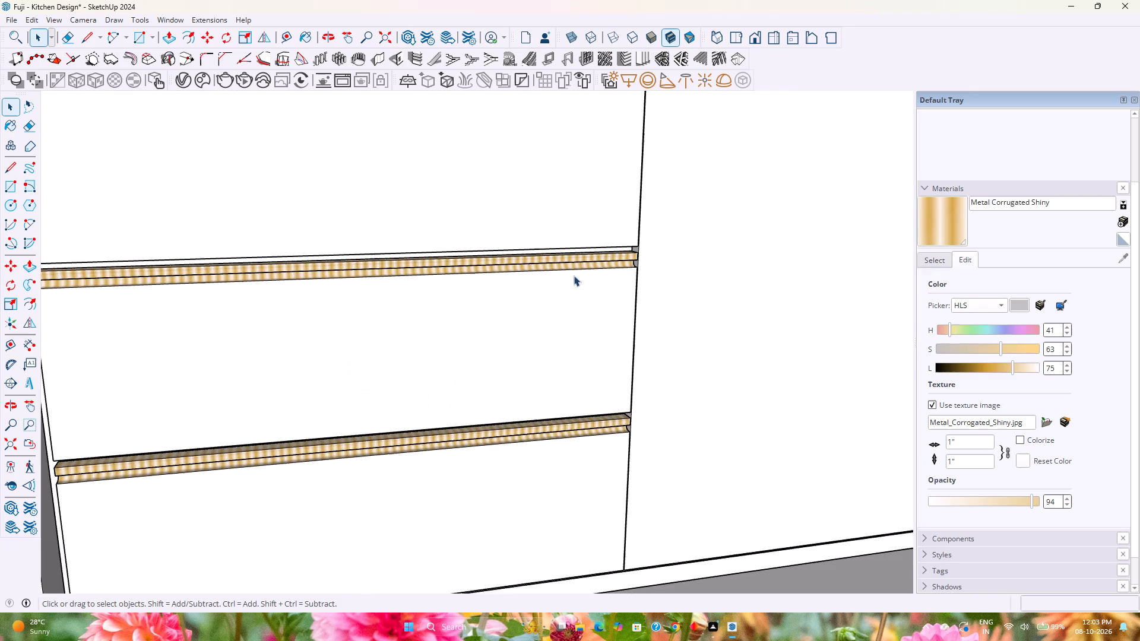
scroll(574, 265, "up", 1)
middle_click_drag(574, 265, 569, 333)
scroll(569, 333, "down", 3)
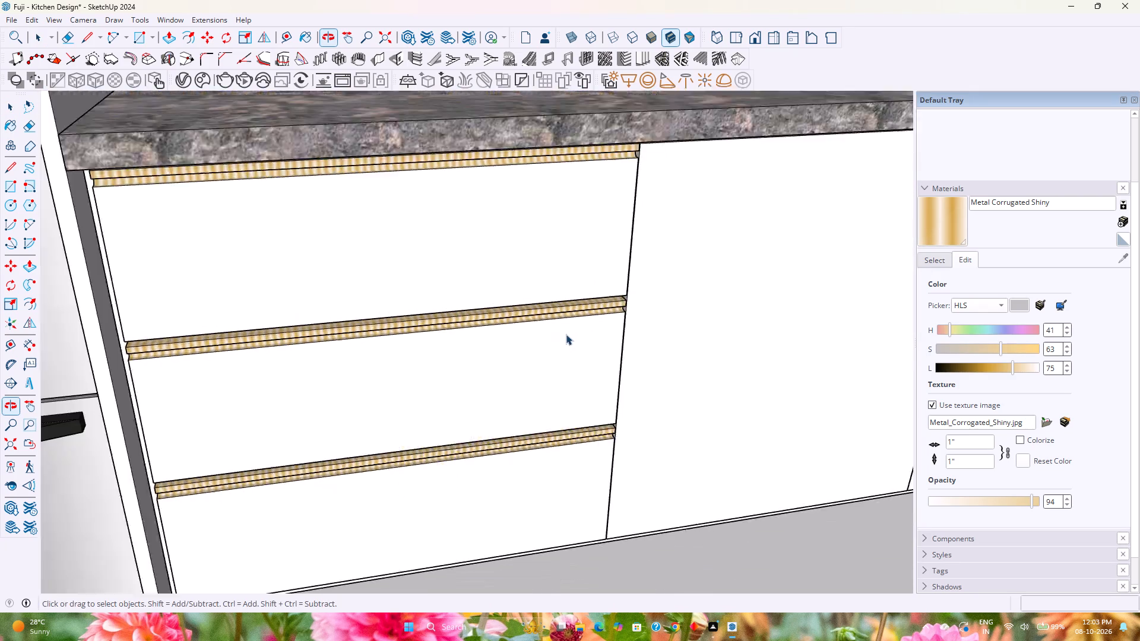
scroll(566, 334, "down", 5)
middle_click_drag(608, 365, 506, 260)
scroll(509, 256, "down", 4)
Save the kitchen model.
key("ctrl+s")
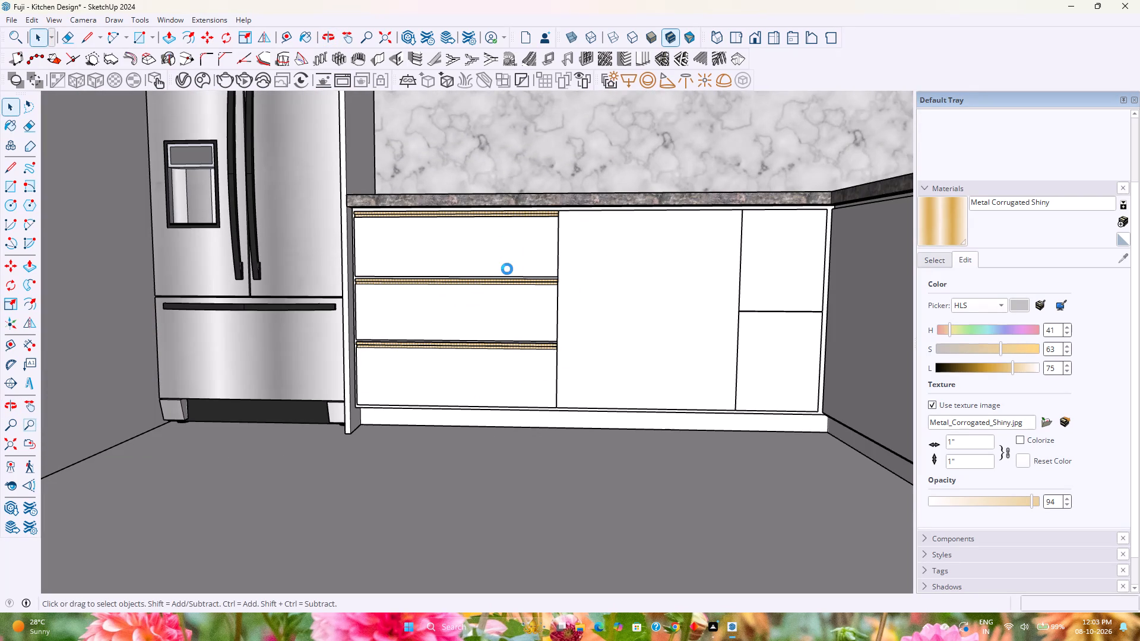
Examine the whole kitchen from several angles, including the drawer handles, countertop, sink, backsplash and cabinets.
scroll(537, 298, "down", 2)
middle_click_drag(572, 306, 452, 386, "shift")
scroll(445, 391, "down", 3, "shift")
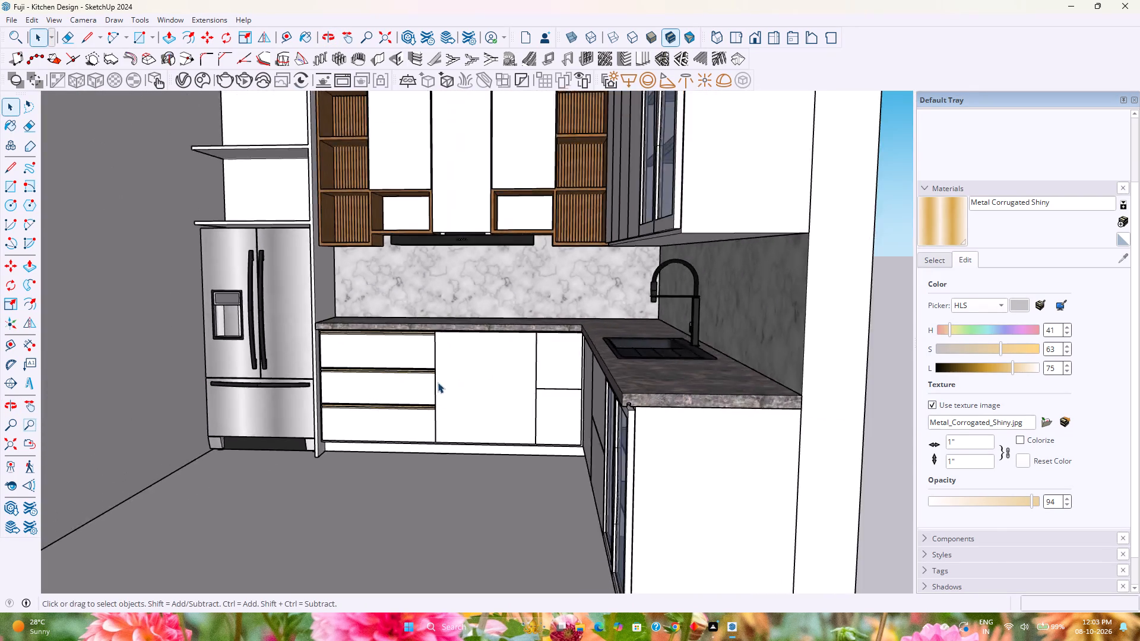
scroll(438, 382, "down", 2, "shift")
middle_click_drag(438, 385, 479, 384, "shift")
middle_click_drag(499, 403, 642, 440)
middle_click_drag(729, 426, 585, 370, "shift")
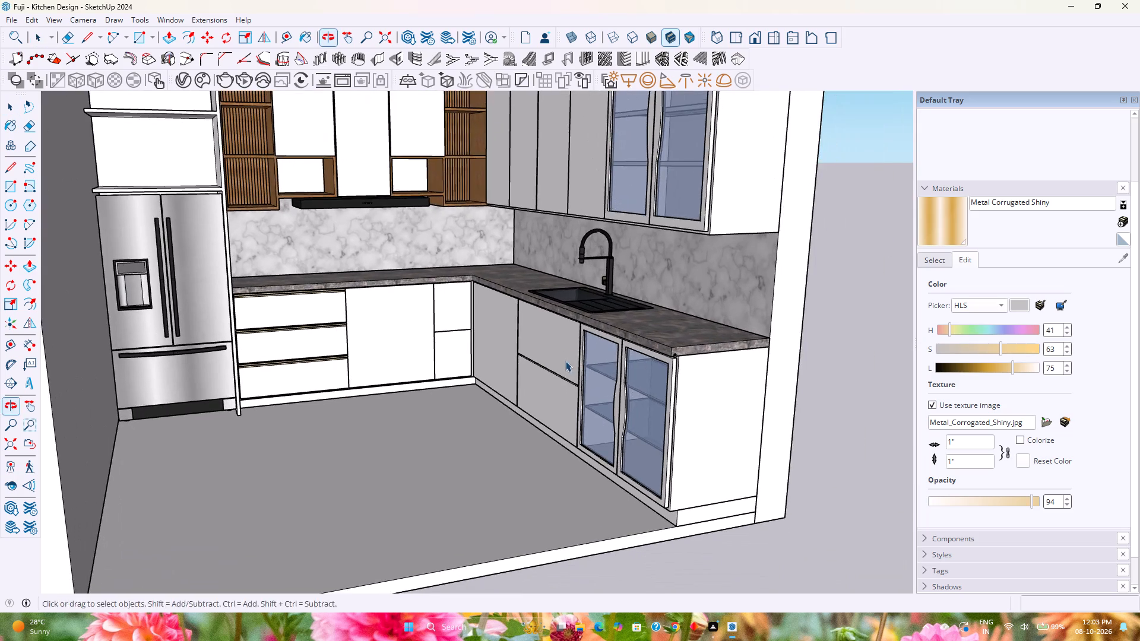
middle_click_drag(565, 361, 658, 436)
middle_click_drag(547, 351, 641, 383, "shift")
middle_click_drag(644, 389, 632, 395)
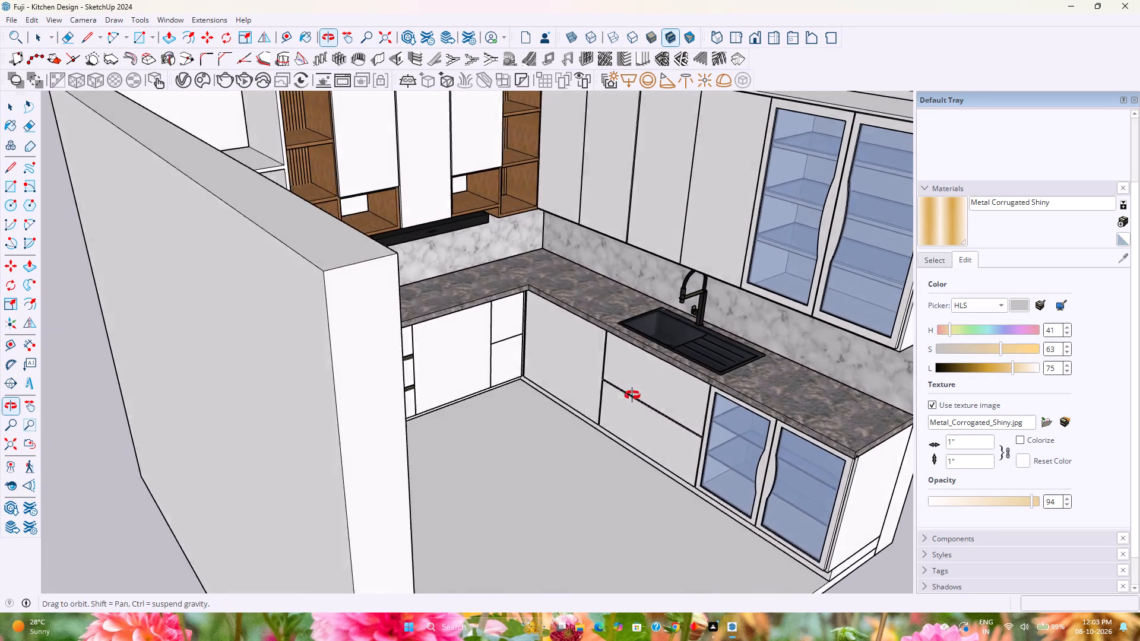
middle_click_drag(632, 395, 540, 365)
scroll(474, 344, "up", 3)
middle_click_drag(473, 344, 498, 323)
middle_click_drag(534, 366, 515, 321)
scroll(534, 366, "up", 1)
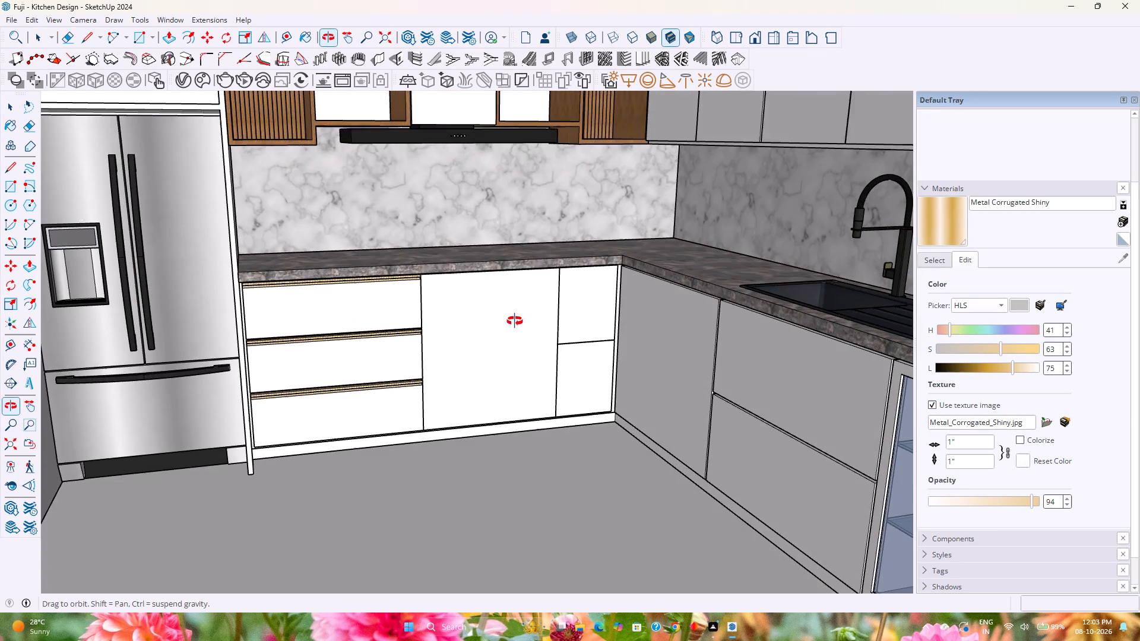
middle_click_drag(515, 321, 513, 318)
middle_click_drag(579, 353, 480, 353)
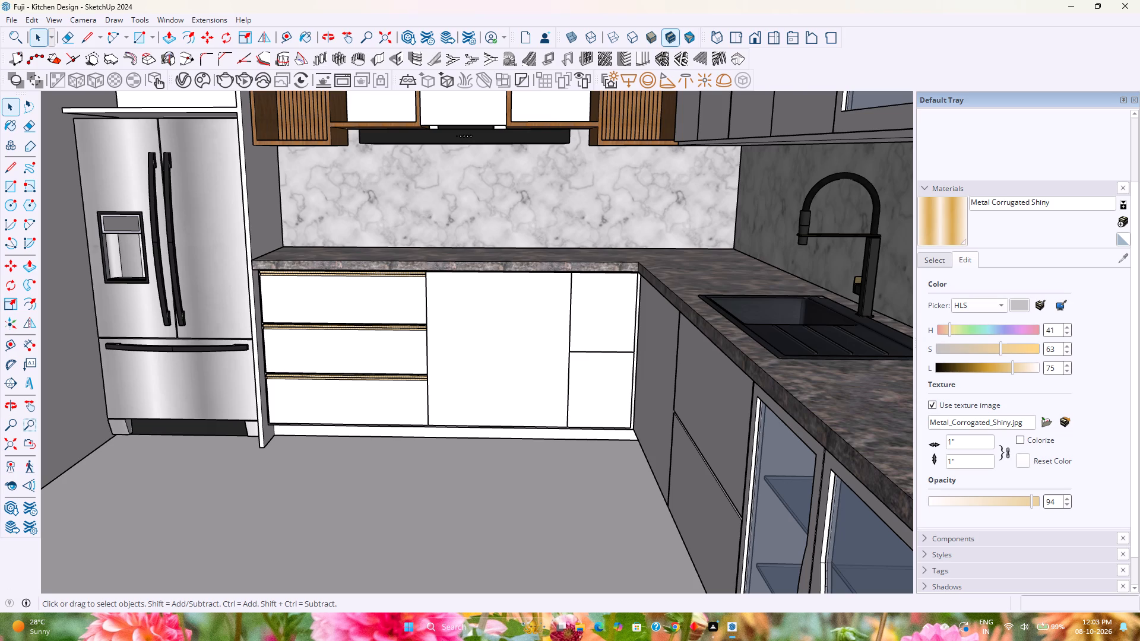
scroll(264, 639, "down", 5)
scroll(188, 630, "up", 5)
scroll(519, 404, "down", 2)
scroll(519, 404, "up", 2)
scroll(519, 404, "down", 3)
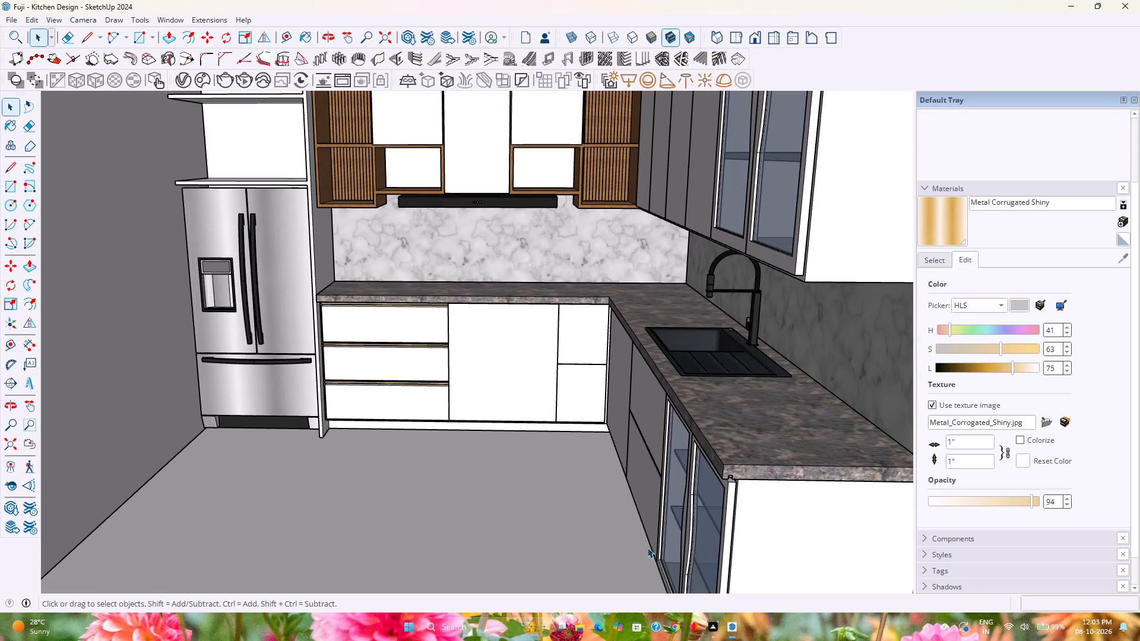
Switch to the Fuji app window.
left_click(717, 629)
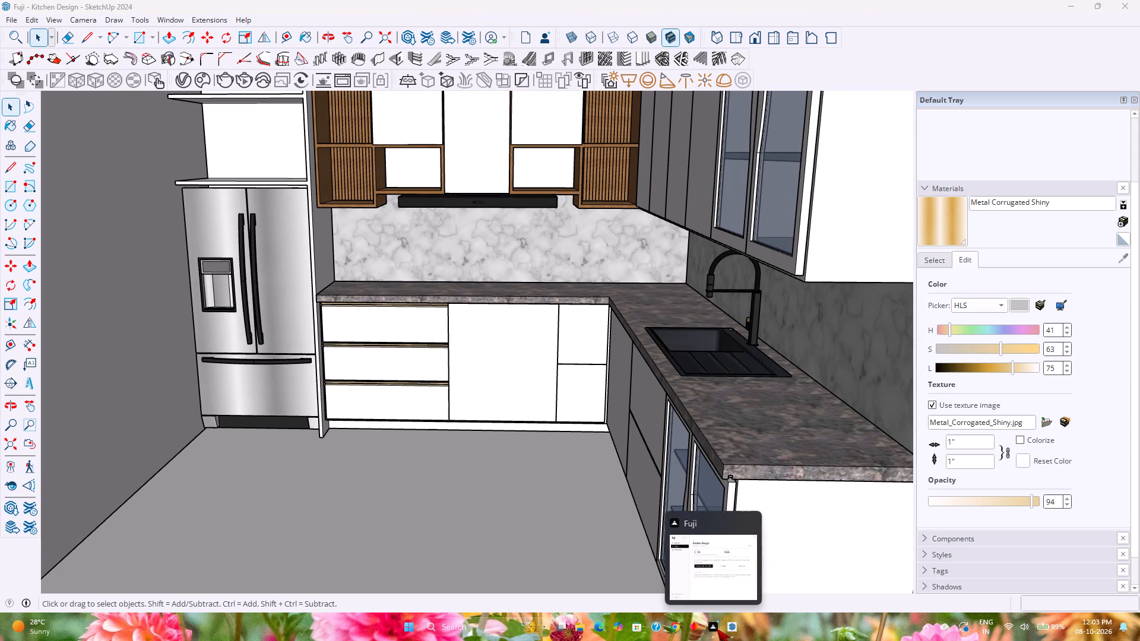
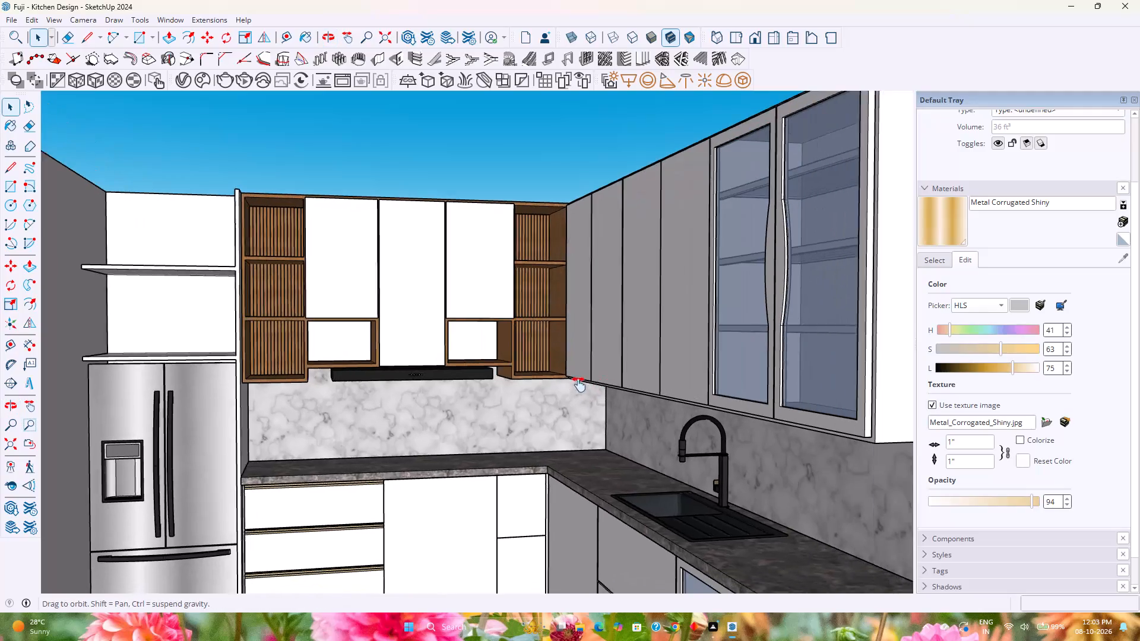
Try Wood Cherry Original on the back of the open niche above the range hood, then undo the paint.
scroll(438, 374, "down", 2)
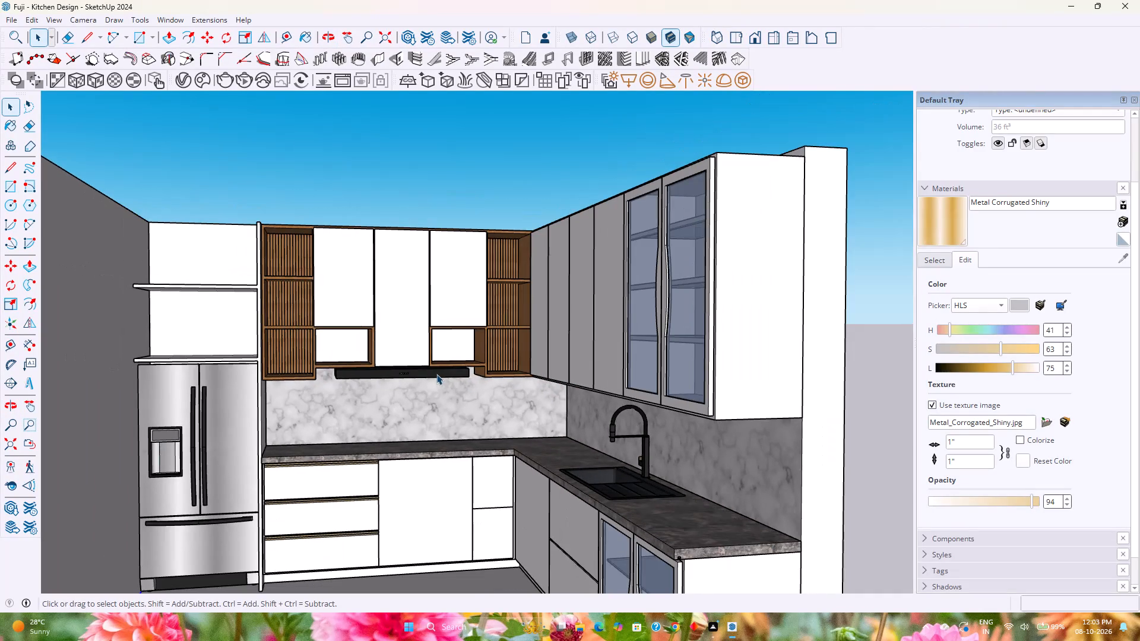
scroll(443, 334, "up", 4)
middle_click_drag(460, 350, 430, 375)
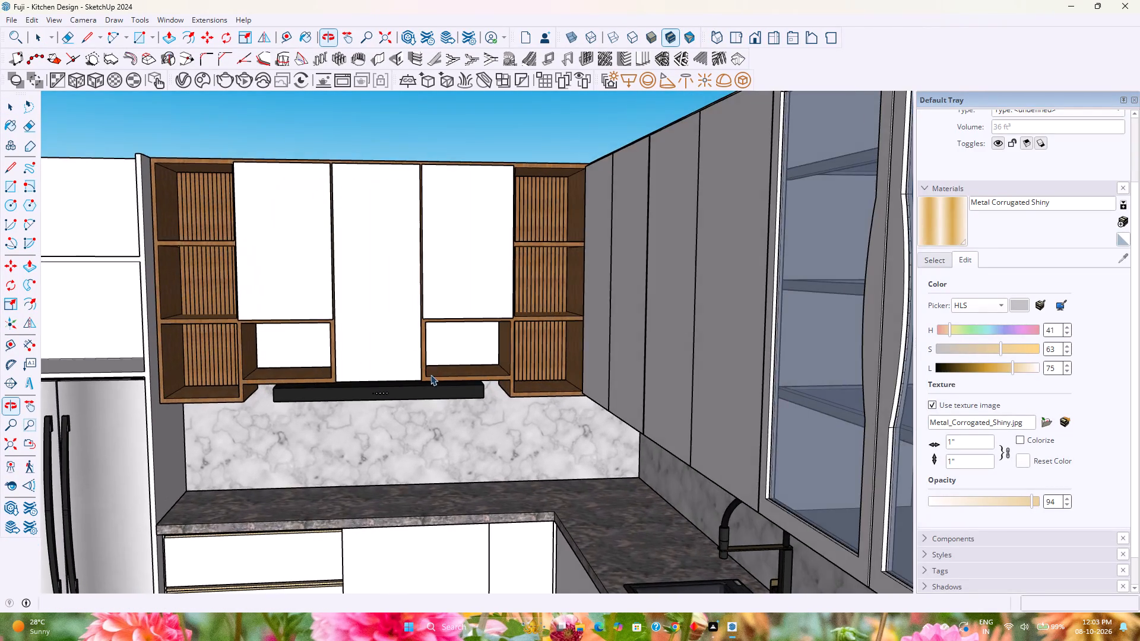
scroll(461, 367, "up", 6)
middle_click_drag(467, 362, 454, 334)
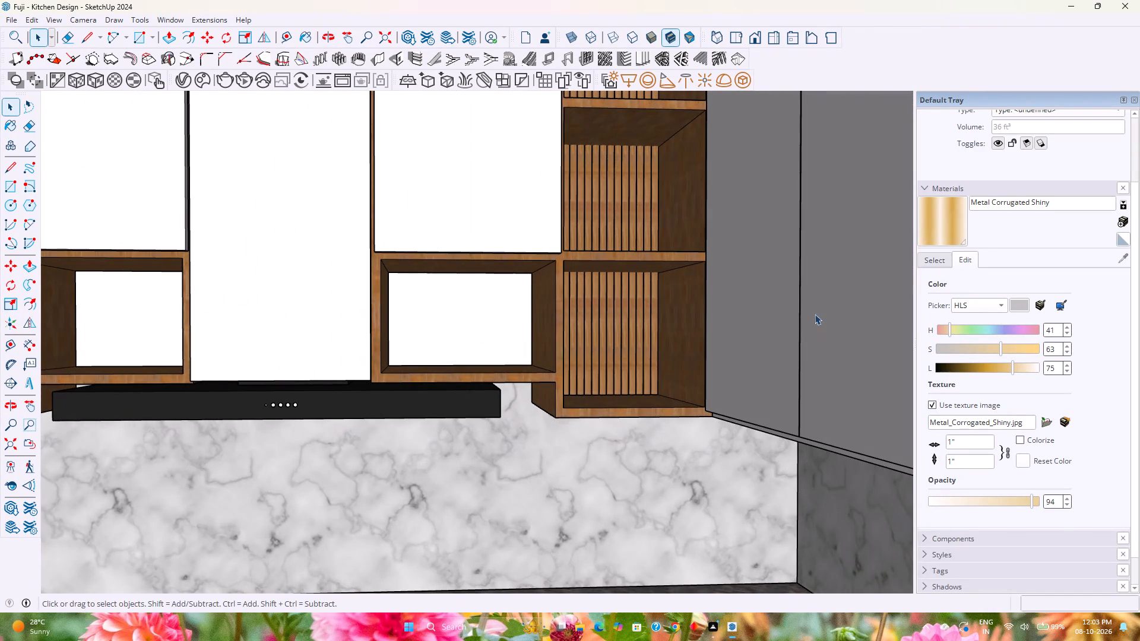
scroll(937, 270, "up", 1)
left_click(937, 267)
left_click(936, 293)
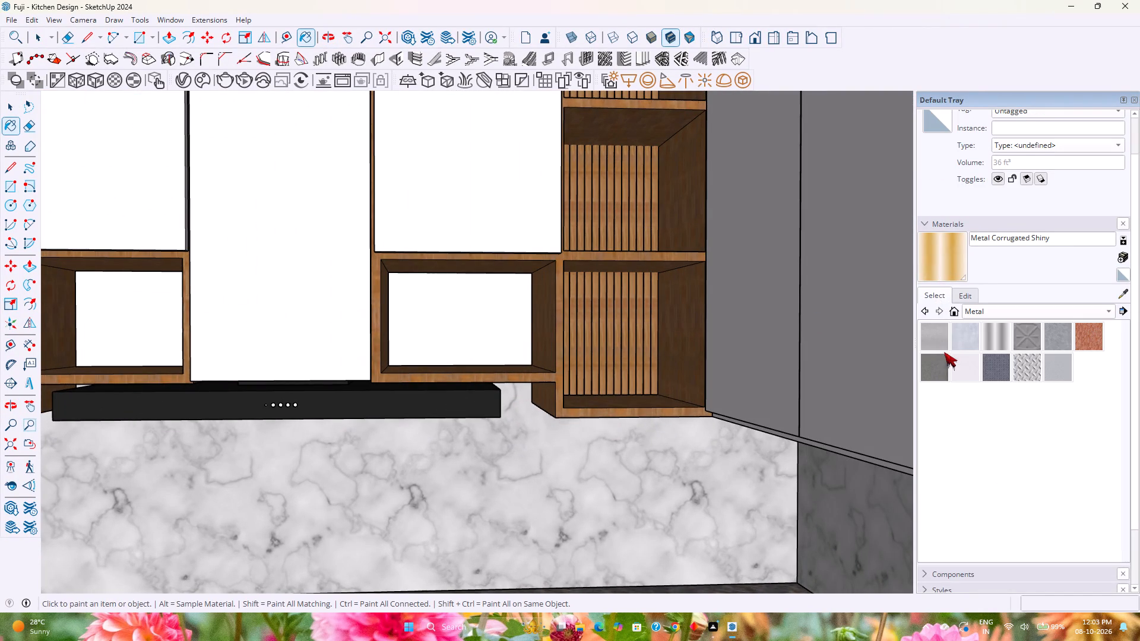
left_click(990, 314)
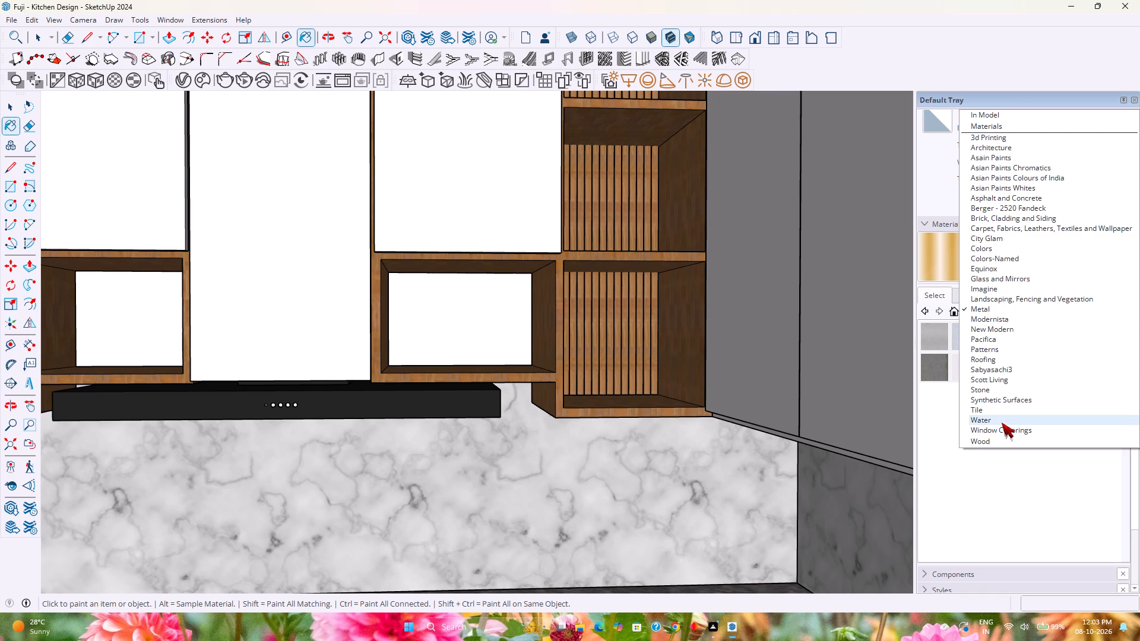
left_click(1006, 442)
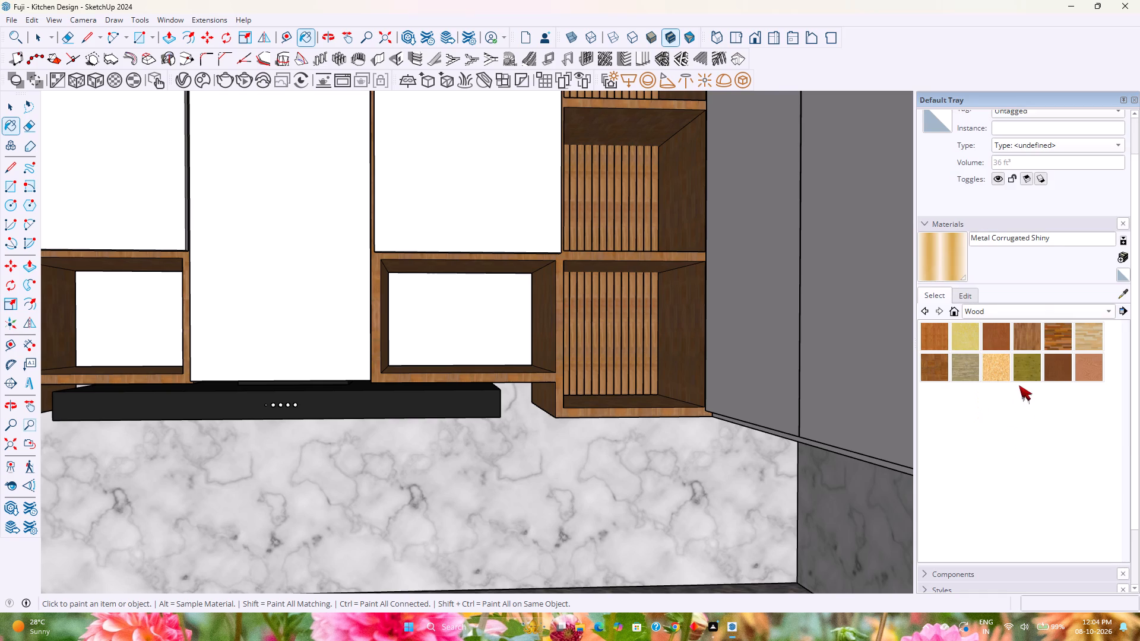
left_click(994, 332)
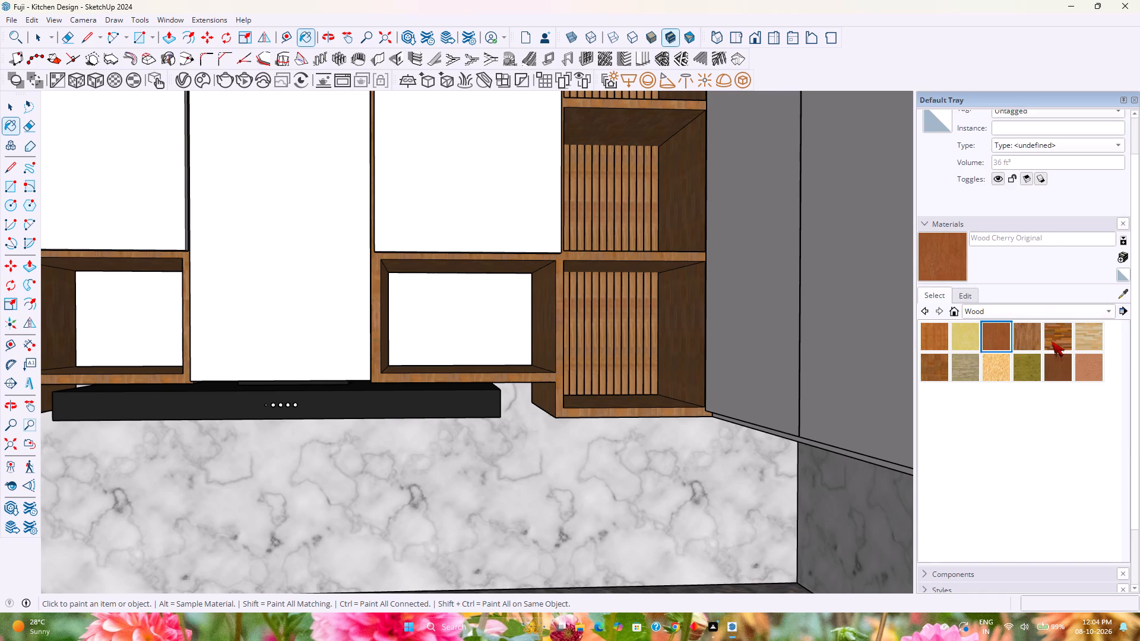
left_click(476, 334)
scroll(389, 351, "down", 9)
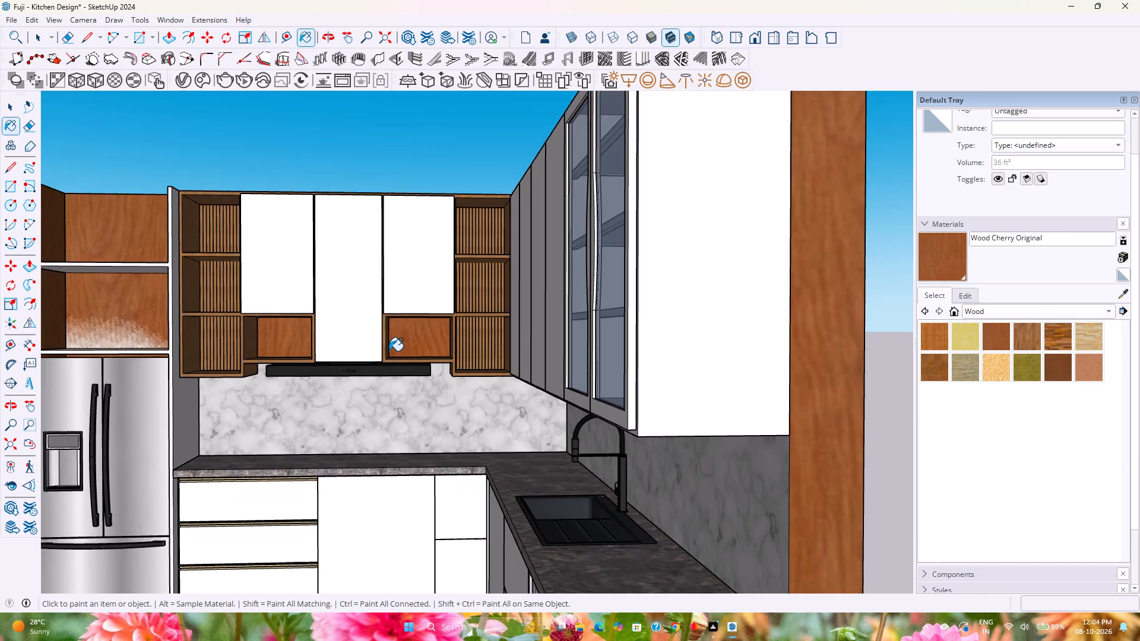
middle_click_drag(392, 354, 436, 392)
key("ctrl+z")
Open the upper cabinet group for editing and try painting both open niche backs with Wood Floor Parquet.
key("space")
double_click(448, 355)
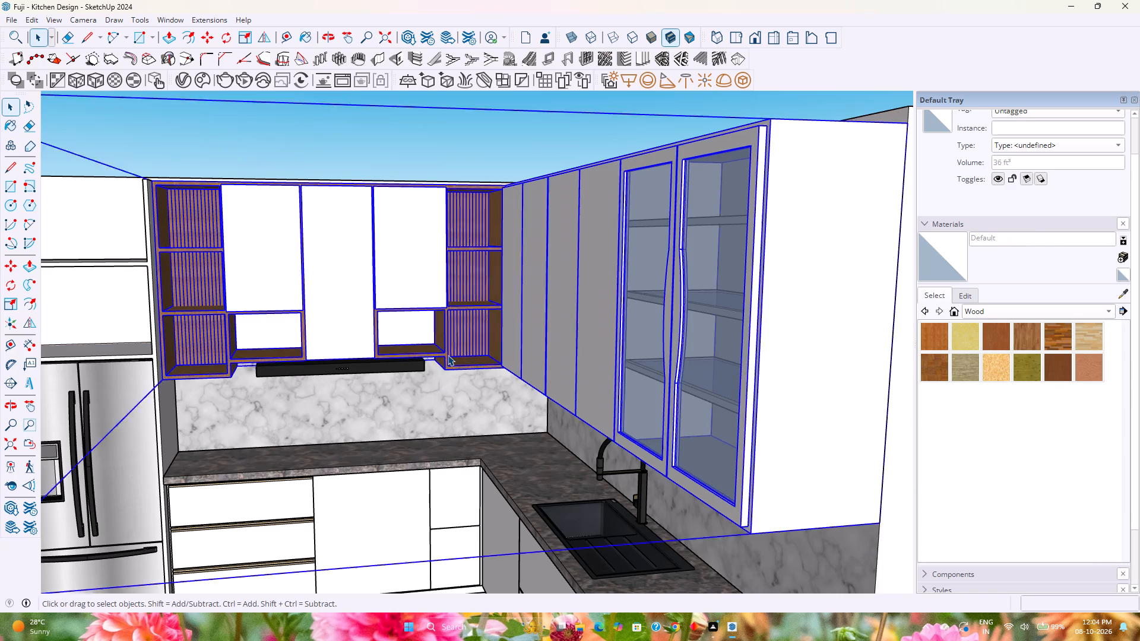
scroll(435, 351, "up", 3)
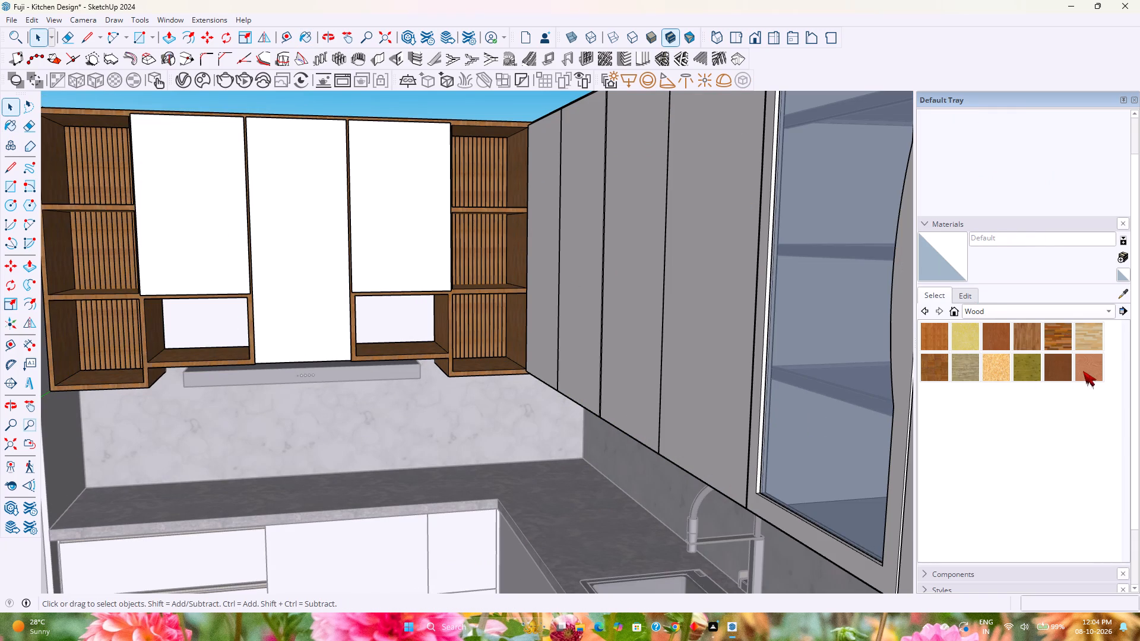
left_click(1083, 371)
left_click(1059, 340)
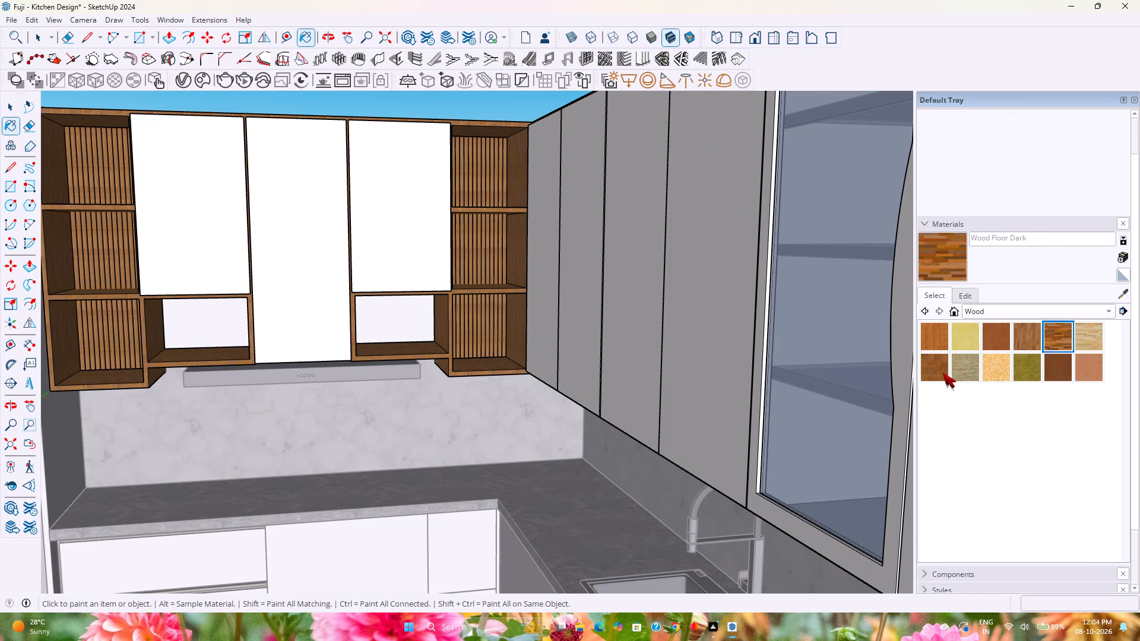
left_click(943, 373)
left_click(382, 330)
double_click(414, 331)
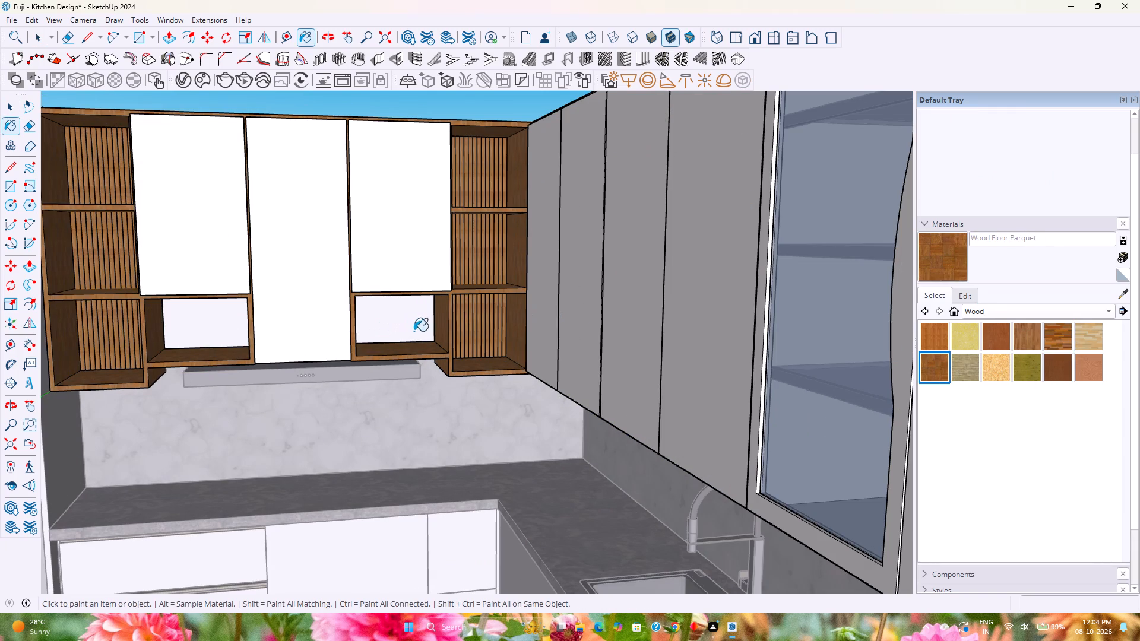
left_click(204, 336)
Open the wooden carcass nested in the cabinet group and try Wood Floor Parquet on both niche backs again.
key("space")
scroll(216, 337, "up", 4)
left_click(216, 337)
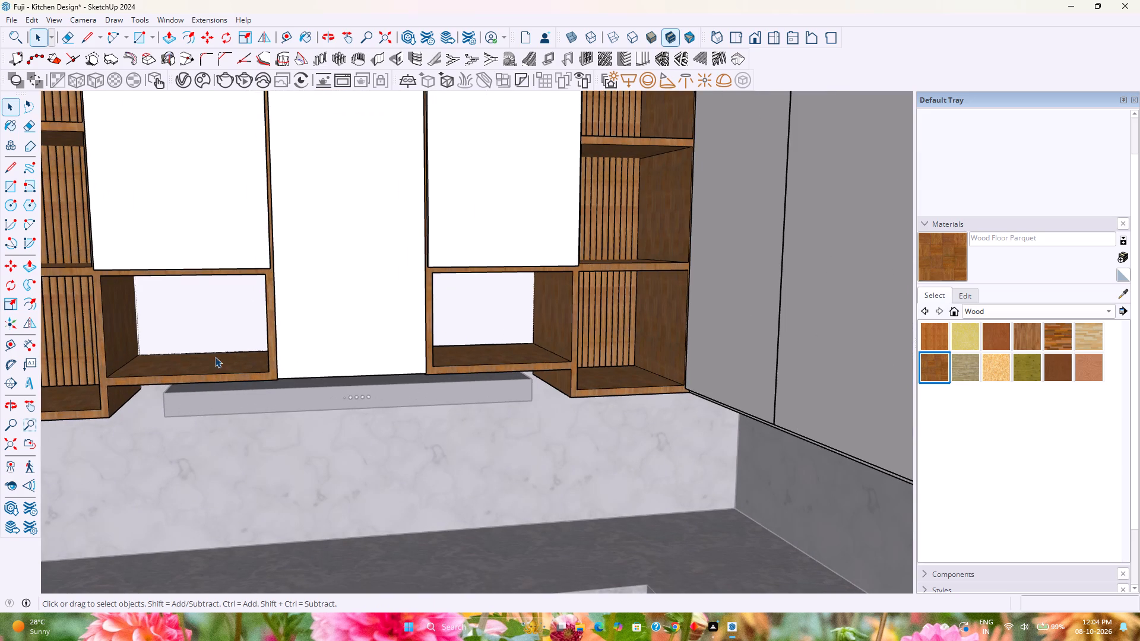
double_click(214, 360)
left_click(930, 270)
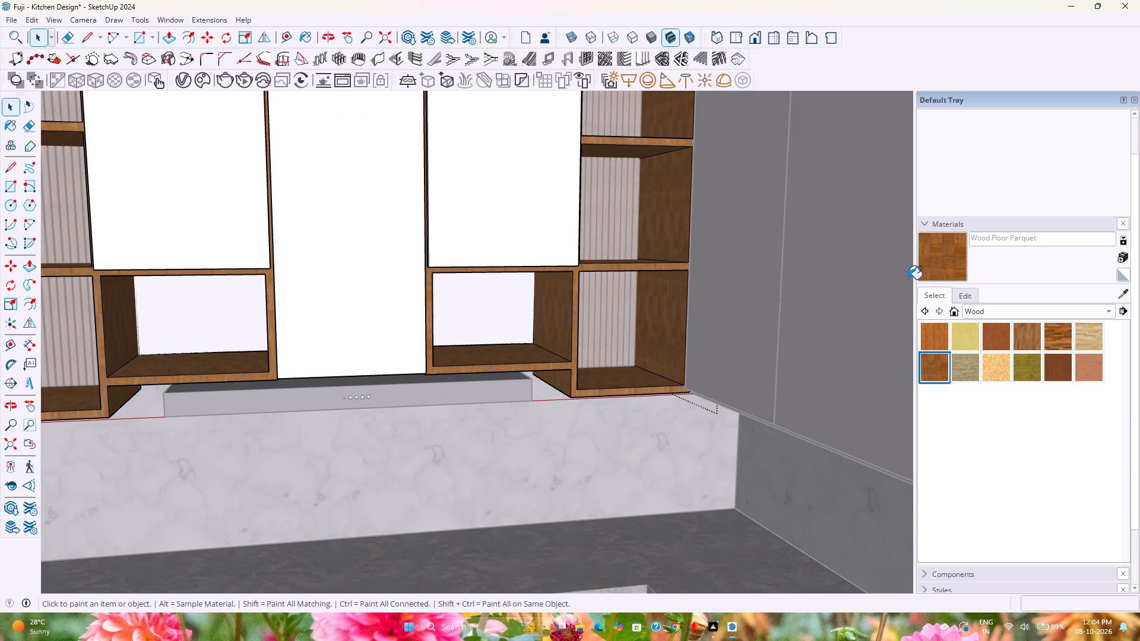
left_click(519, 325)
left_click(237, 328)
Draw a rectangle about 1' 5 9/16" by 11 1/16" across the back of the open niche nearer the fridge.
scroll(253, 331, "down", 3)
middle_click_drag(254, 331, 271, 340)
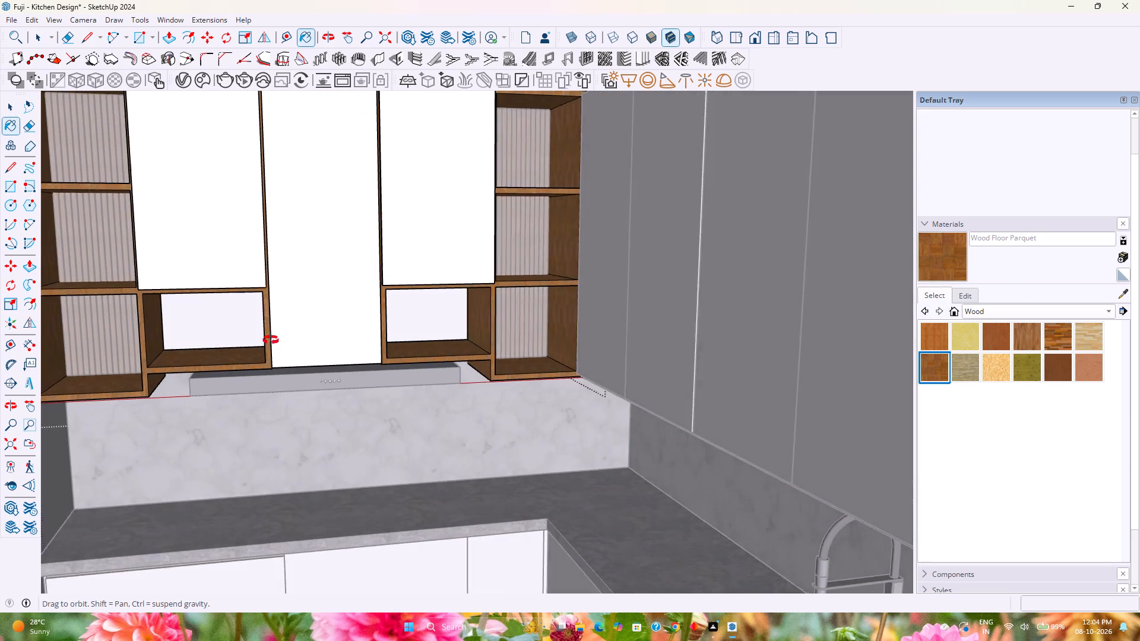
middle_click_drag(271, 340, 313, 339)
scroll(313, 339, "down", 4)
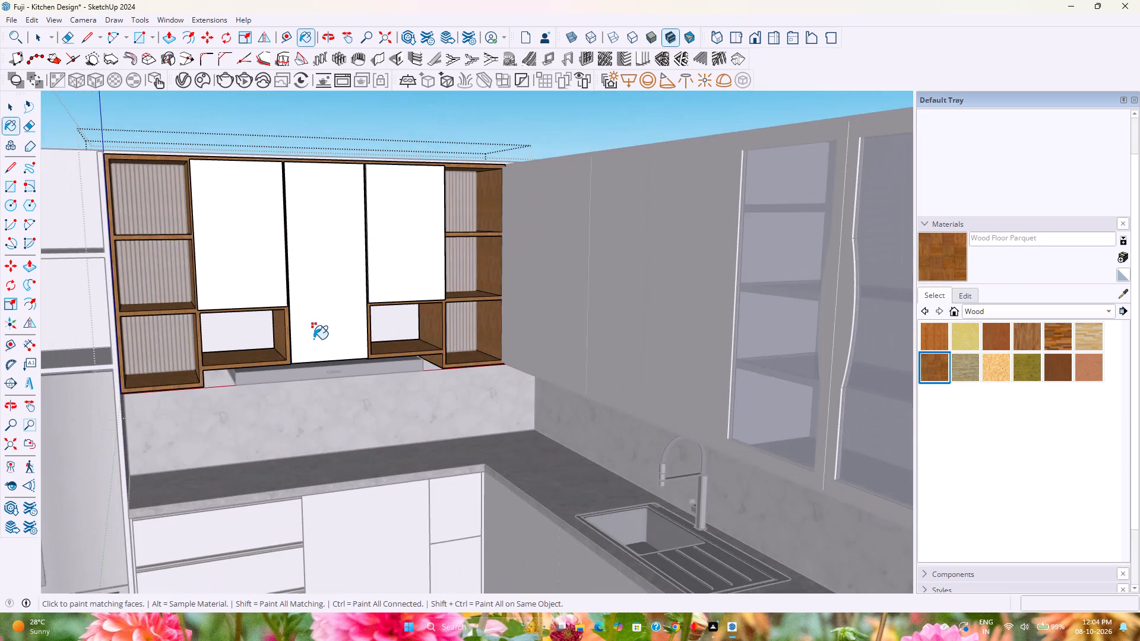
middle_click_drag(322, 348, 525, 488, "shift")
middle_click_drag(555, 472, 498, 404)
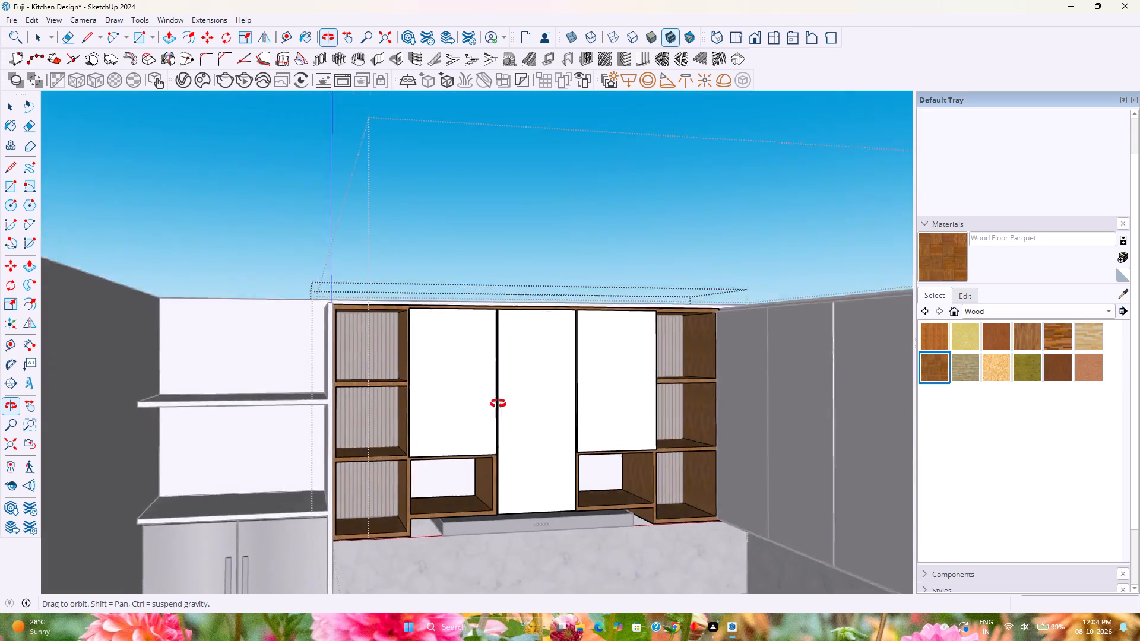
middle_click_drag(498, 404, 497, 385)
scroll(502, 407, "down", 2)
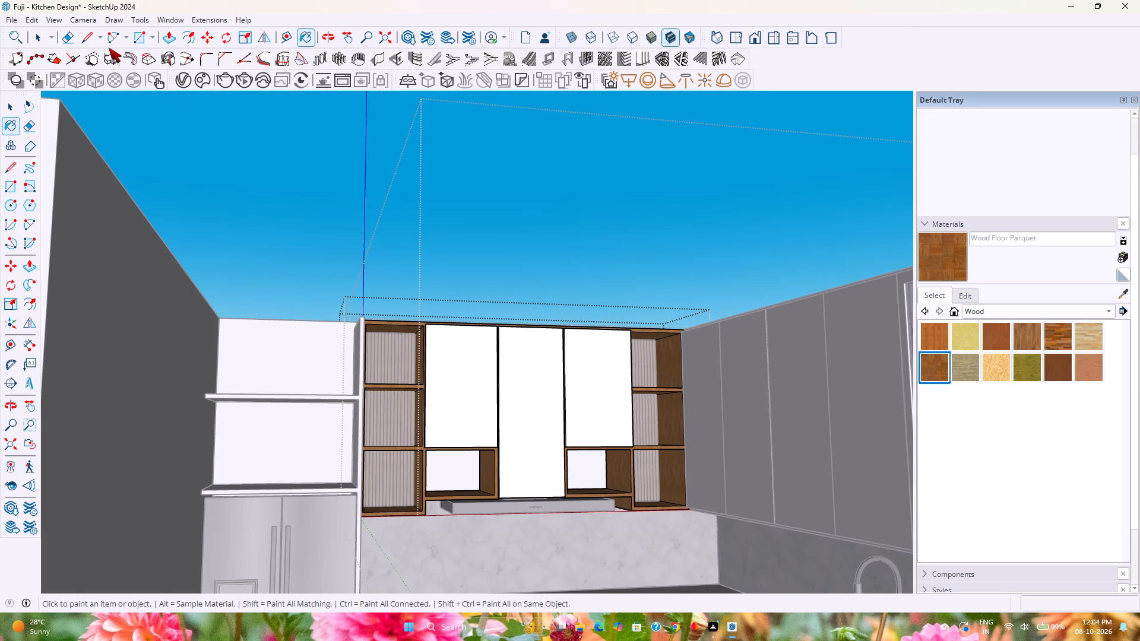
left_click(131, 38)
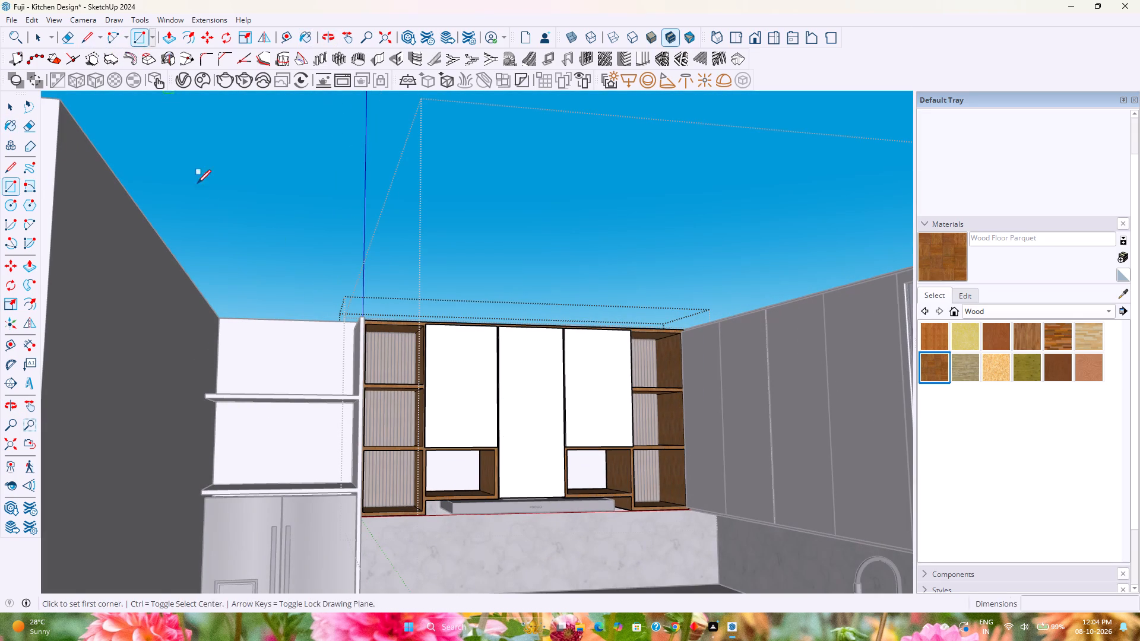
scroll(486, 460, "up", 10)
middle_click_drag(486, 460, 486, 420)
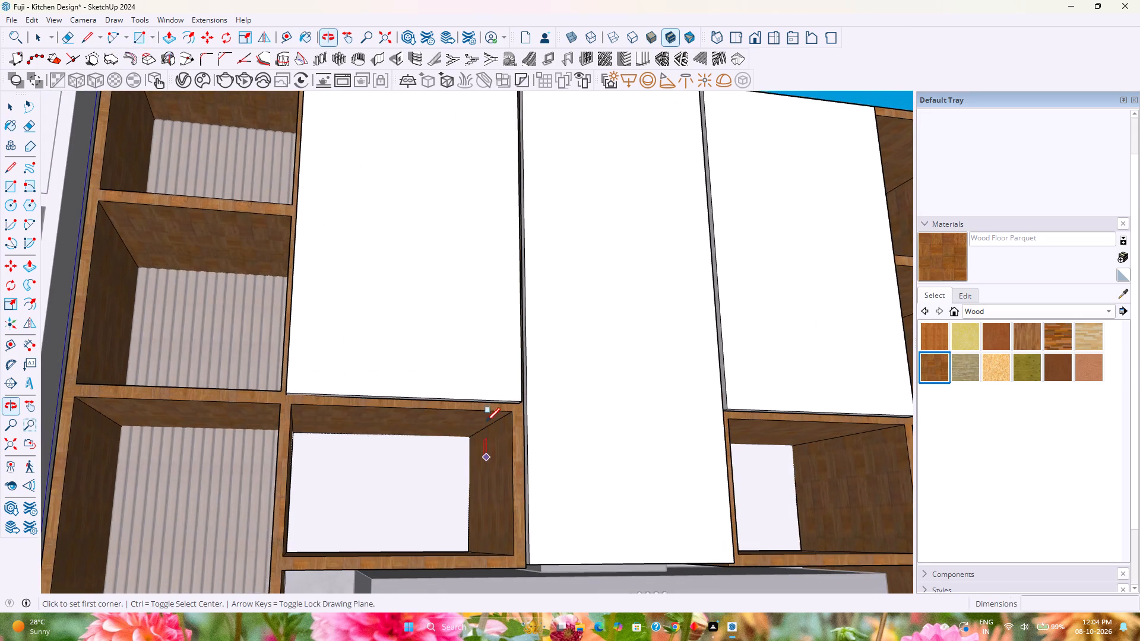
left_click(470, 438)
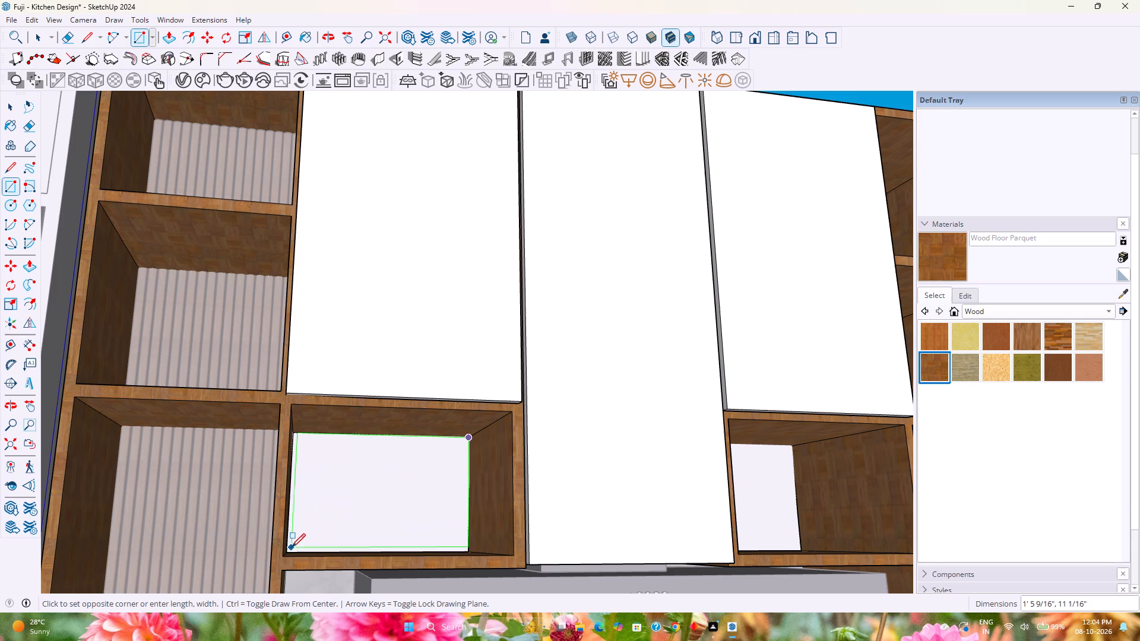
left_click(290, 551)
Paint the new back face of the niche nearer the fridge with Wood Floor Parquet.
middle_click_drag(730, 464, 606, 512)
left_click(940, 269)
left_click(417, 493)
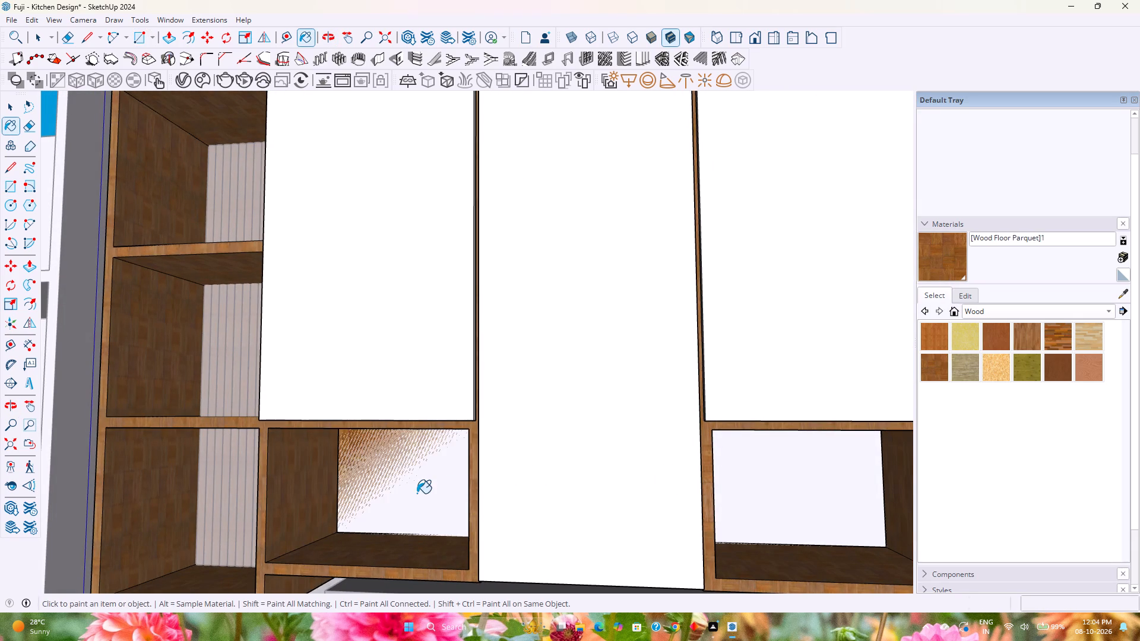
middle_click_drag(510, 503, 575, 491)
scroll(575, 491, "down", 2)
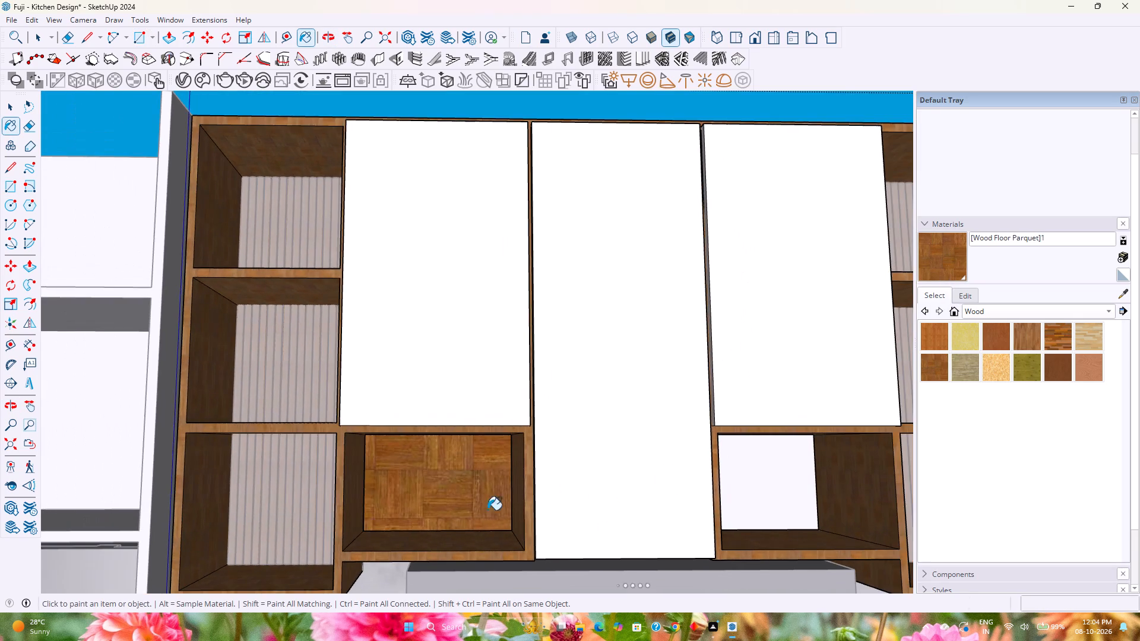
scroll(458, 516, "up", 7)
scroll(463, 515, "down", 9)
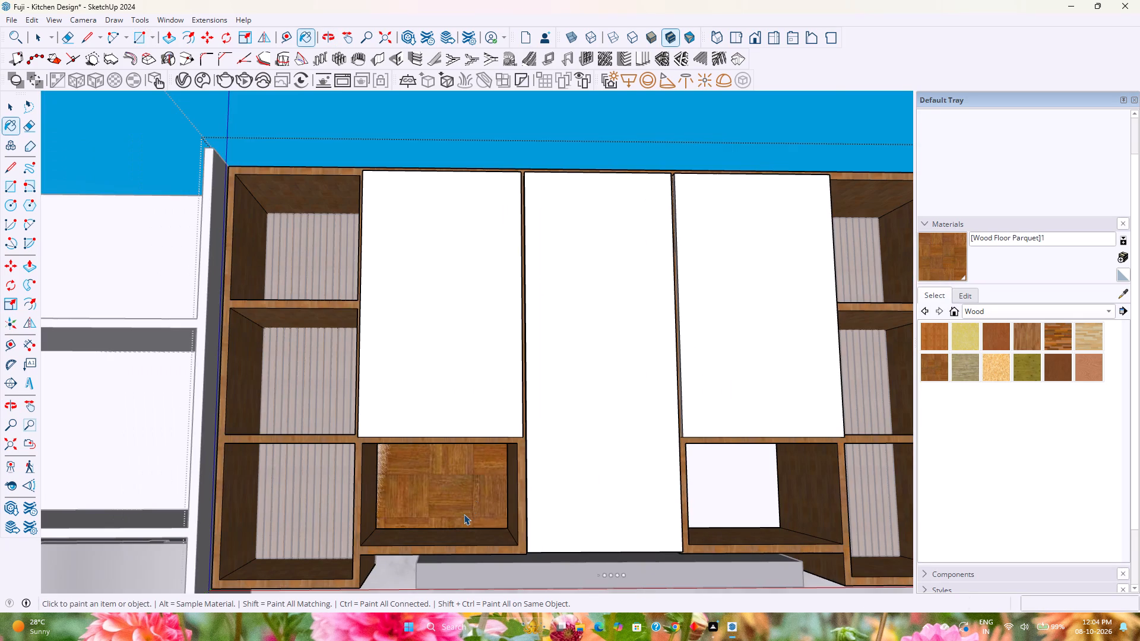
Copy the parquet back face about 3' 1 3/4" across into the matching niche on the other side of the range hood.
key("space")
double_click(464, 514)
key("m")
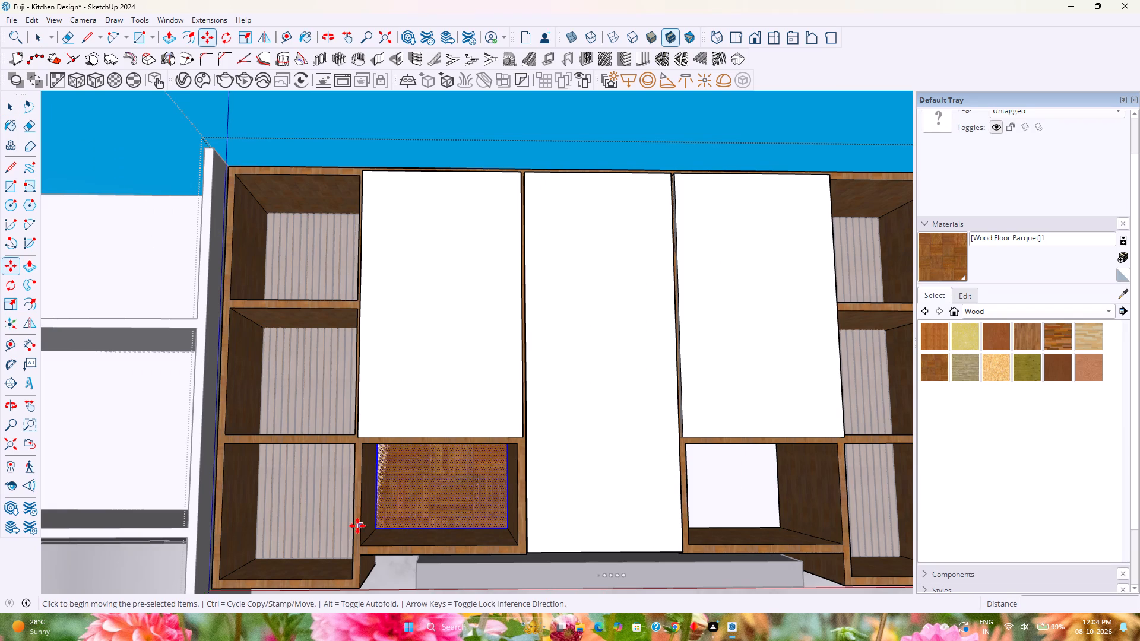
left_click(375, 526)
middle_click_drag(640, 533, 641, 534, "shift")
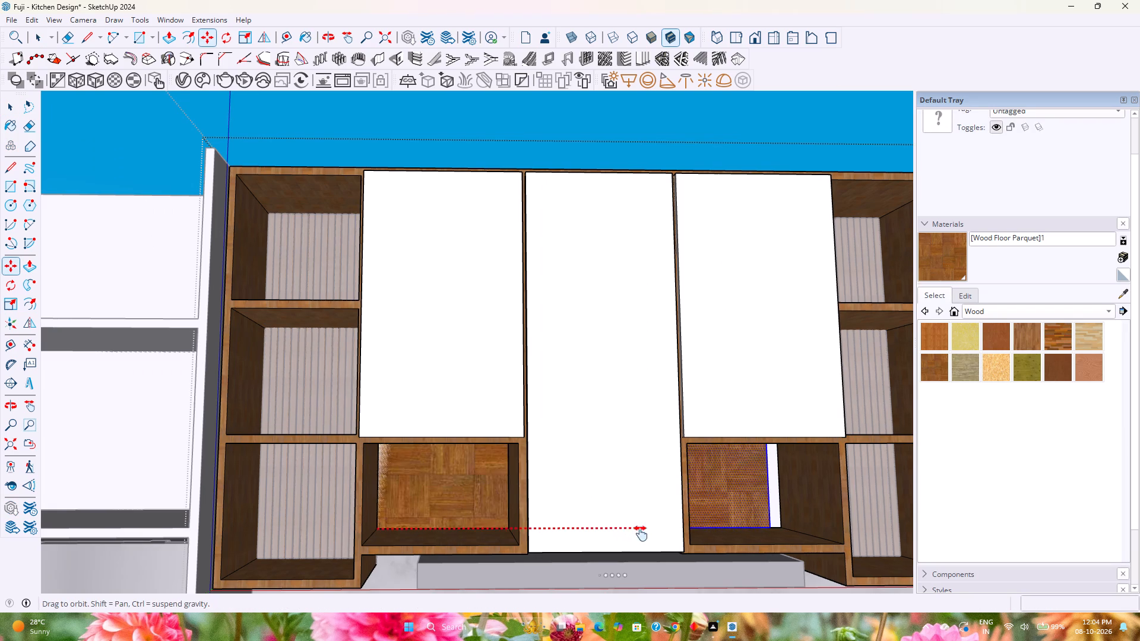
middle_click_drag(641, 534, 473, 535, "shift")
middle_click_drag(543, 535, 448, 544)
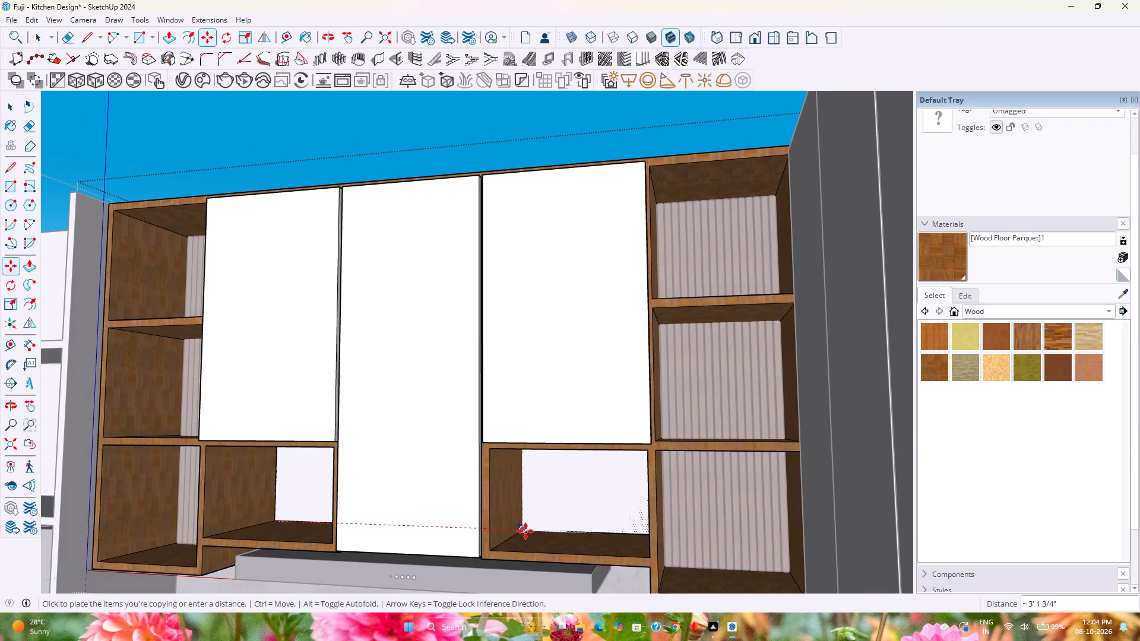
left_click(525, 531)
middle_click_drag(550, 531, 613, 560)
scroll(615, 558, "down", 4)
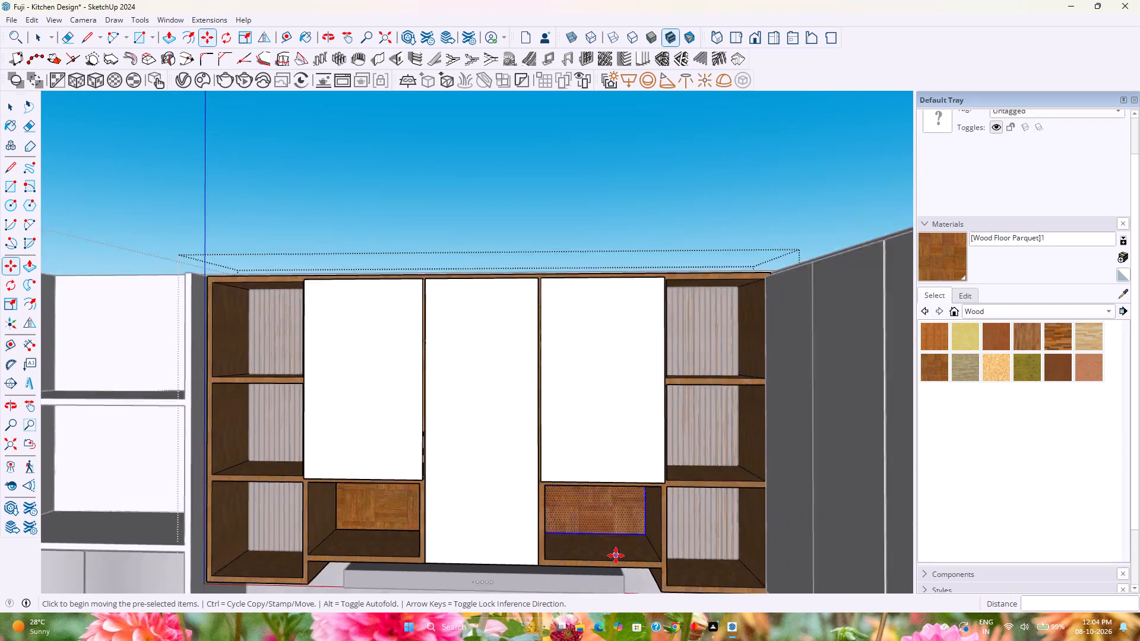
key("space")
scroll(616, 550, "down", 3)
Push/Pull the parquet back faces of both niches by 1 mm and leave the carcass group.
scroll(510, 529, "up", 9)
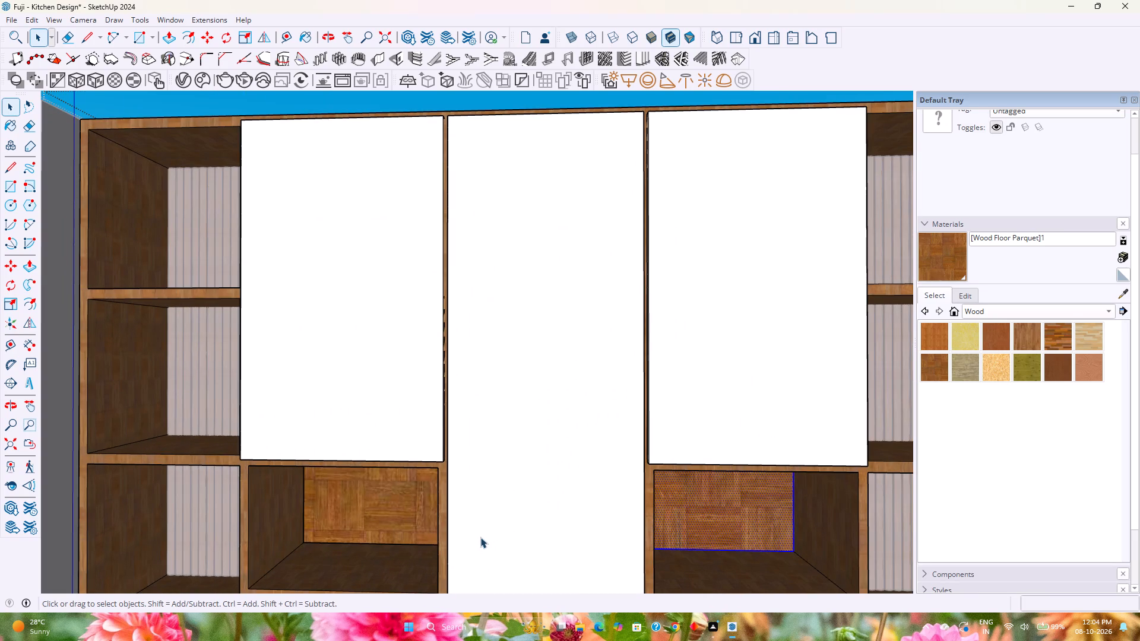
key("p")
left_click(389, 519)
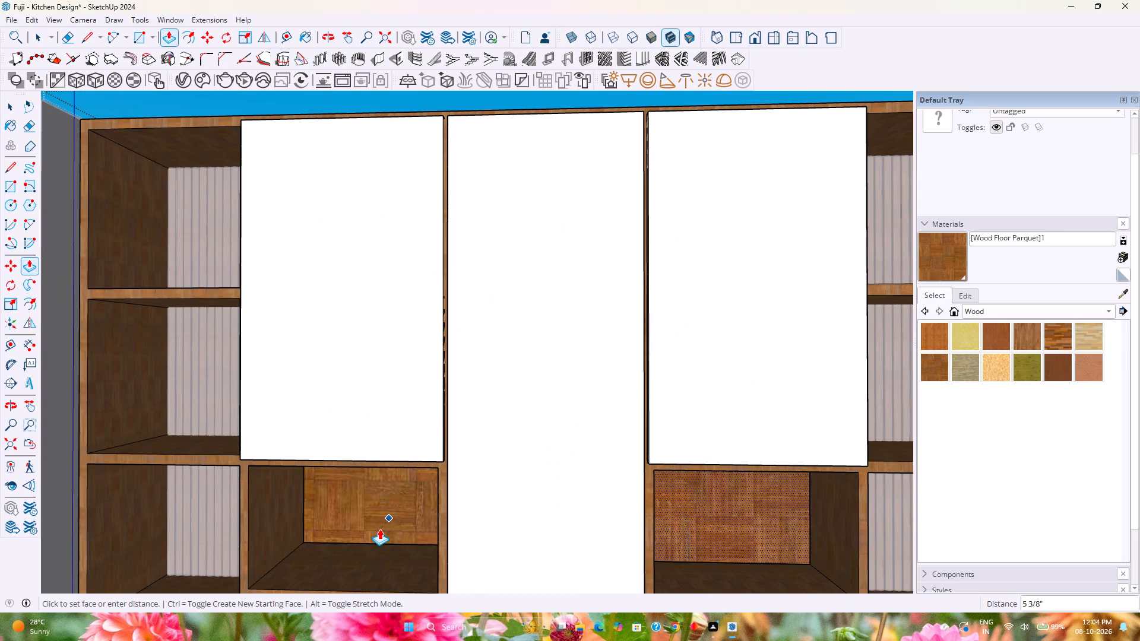
key("1")
type("mm")
key("Return")
double_click(353, 523)
double_click(353, 523)
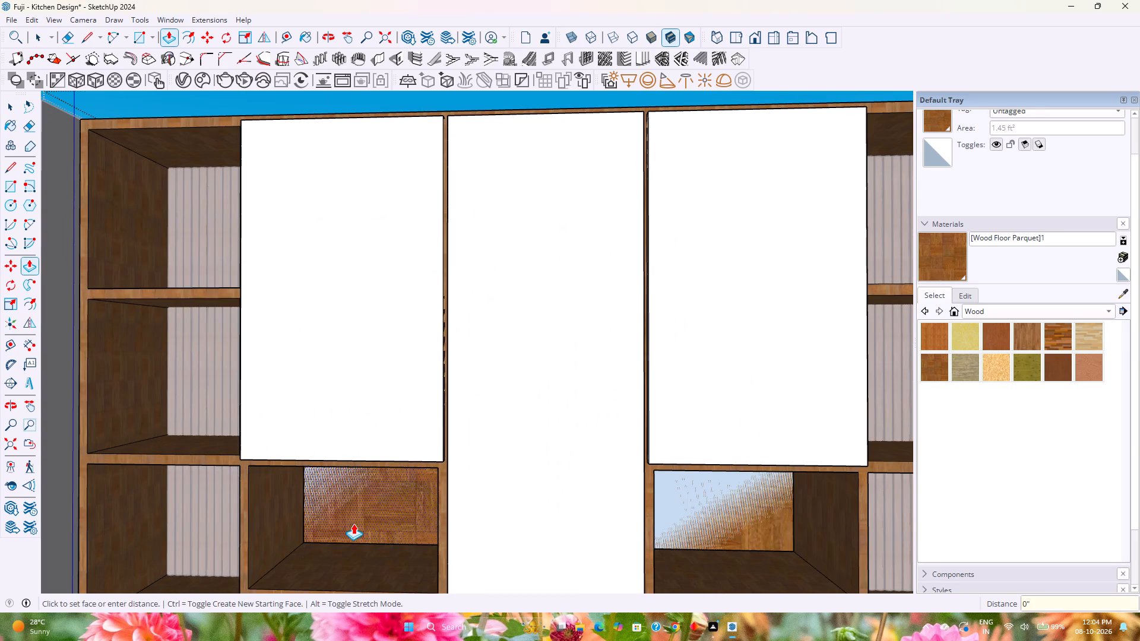
double_click(723, 512)
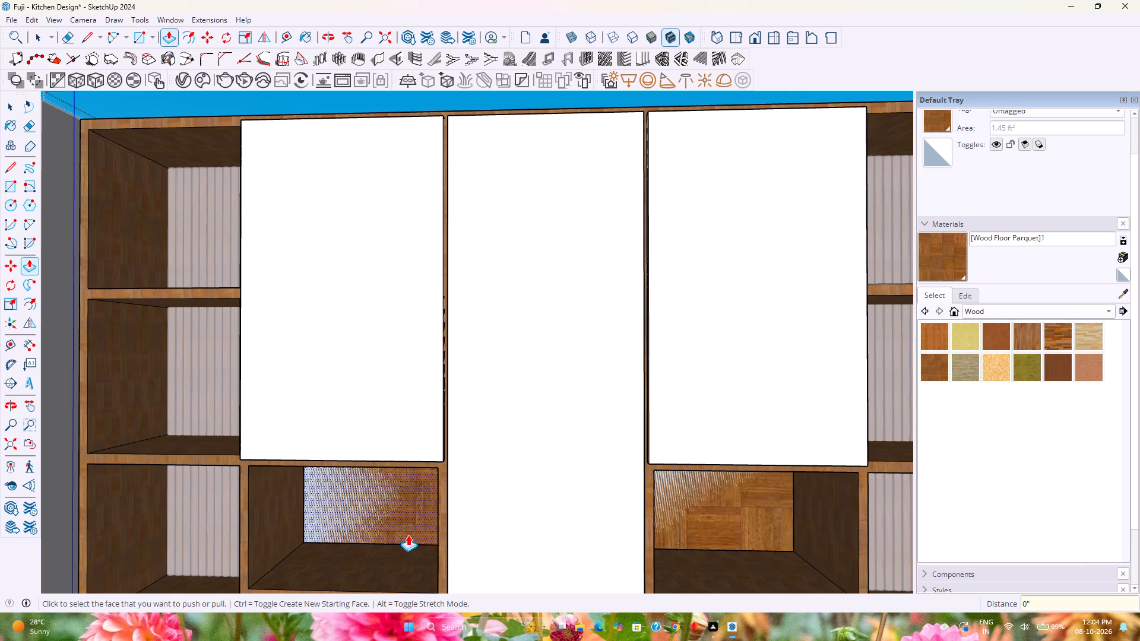
scroll(408, 535, "down", 13)
middle_click_drag(416, 535, 449, 535)
scroll(449, 535, "up", 1)
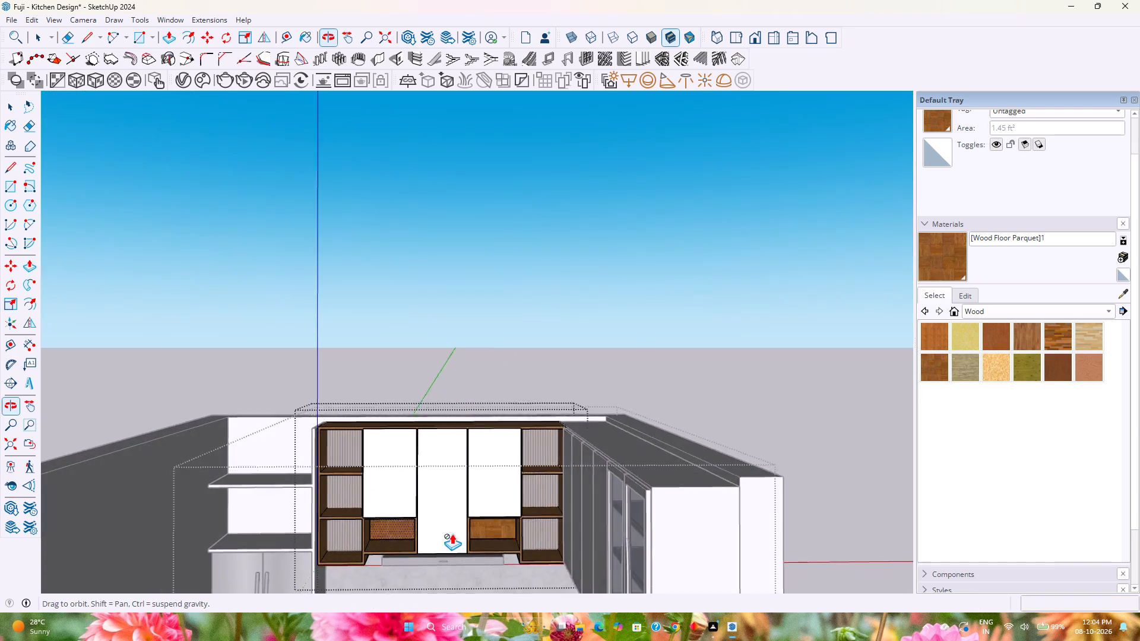
key("space")
key("Escape")
scroll(469, 532, "down", 1)
middle_click_drag(470, 532, 525, 476)
scroll(525, 476, "down", 4)
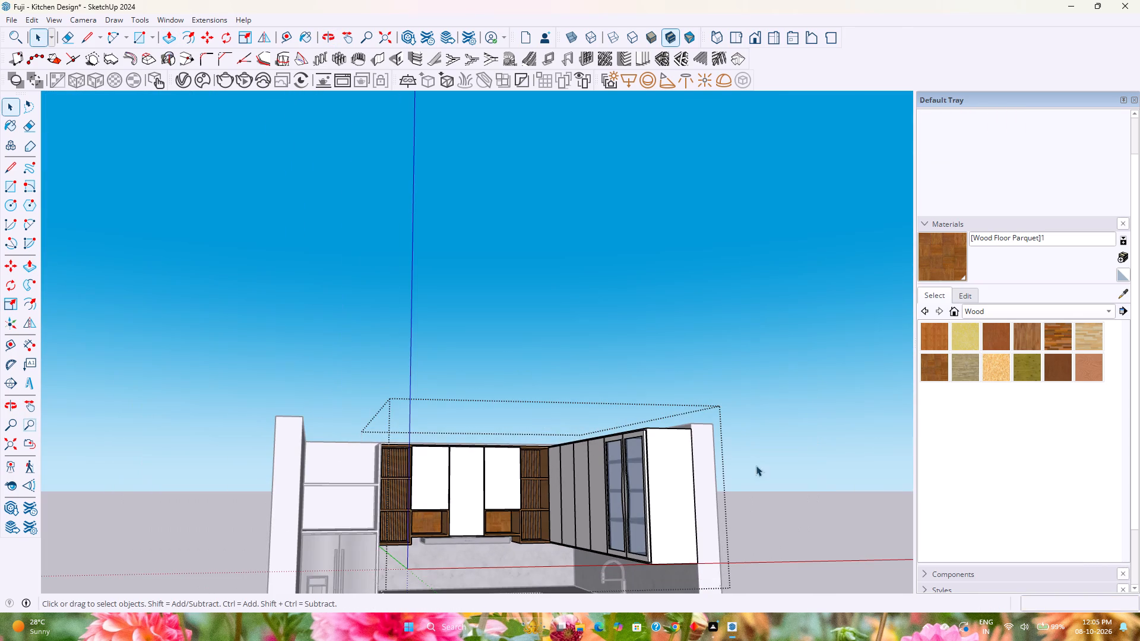
Clear the selection and save the Fuji kitchen model.
left_click(772, 457)
key("ctrl+s")
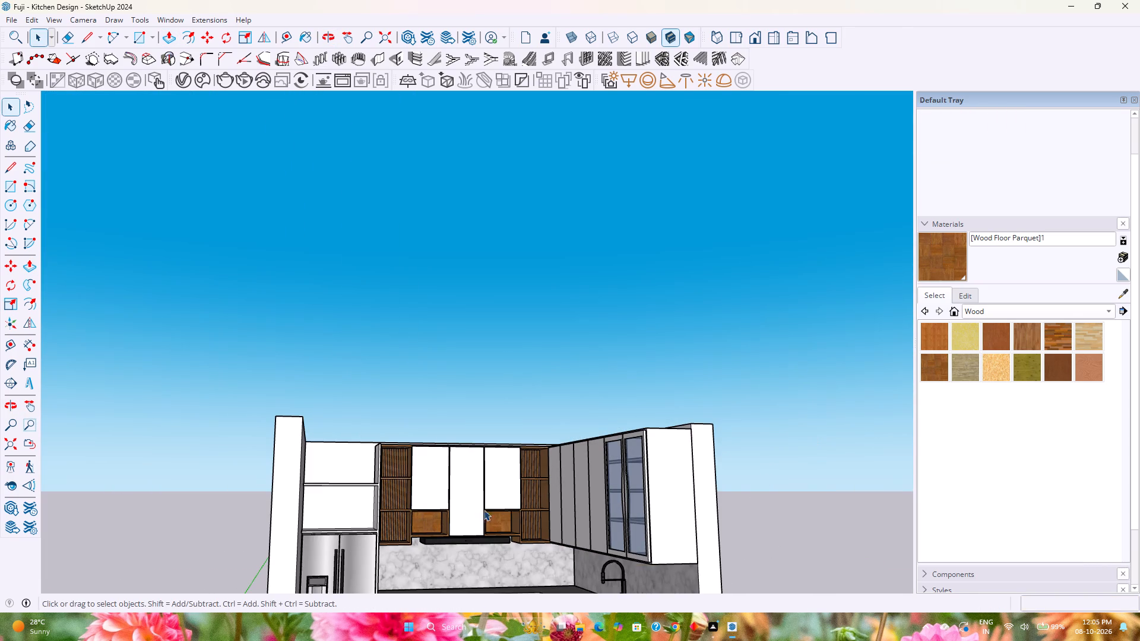
Examine the parquet-backed niches and fluted open shelves beside the range hood, and the whole kitchen layout from several angles.
scroll(498, 503, "down", 5)
middle_click_drag(525, 527, 503, 446, "shift")
middle_click_drag(505, 448, 508, 458)
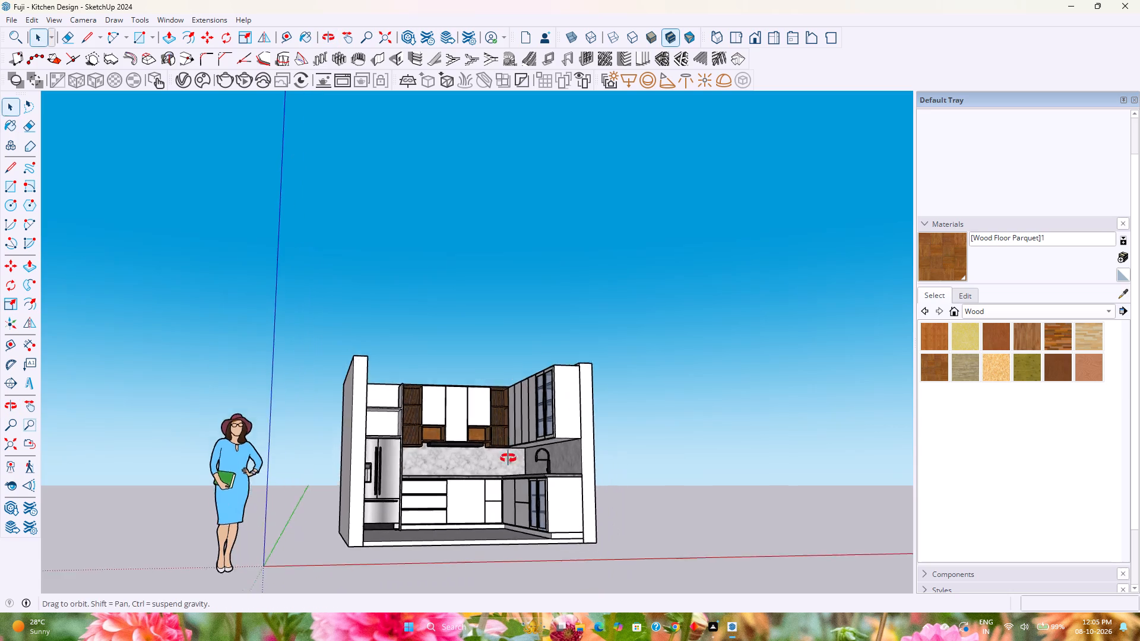
middle_click_drag(508, 458, 506, 524)
scroll(515, 437, "up", 5)
scroll(466, 405, "up", 5, "shift")
middle_click_drag(394, 374, 502, 483, "shift")
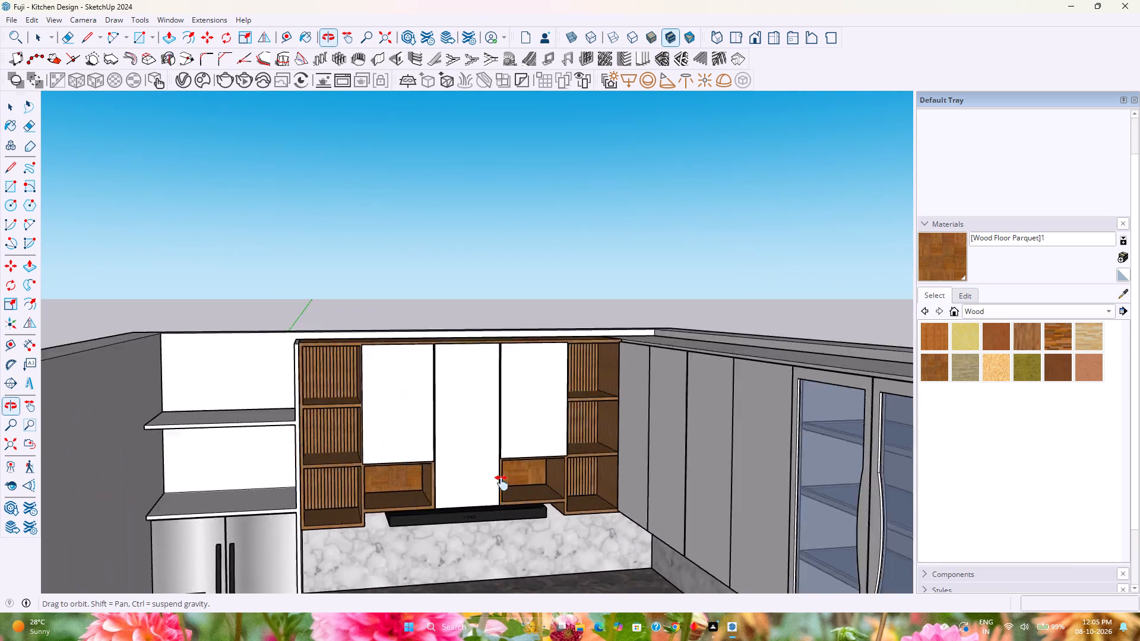
middle_click_drag(502, 483, 479, 414, "shift")
scroll(495, 383, "up", 3)
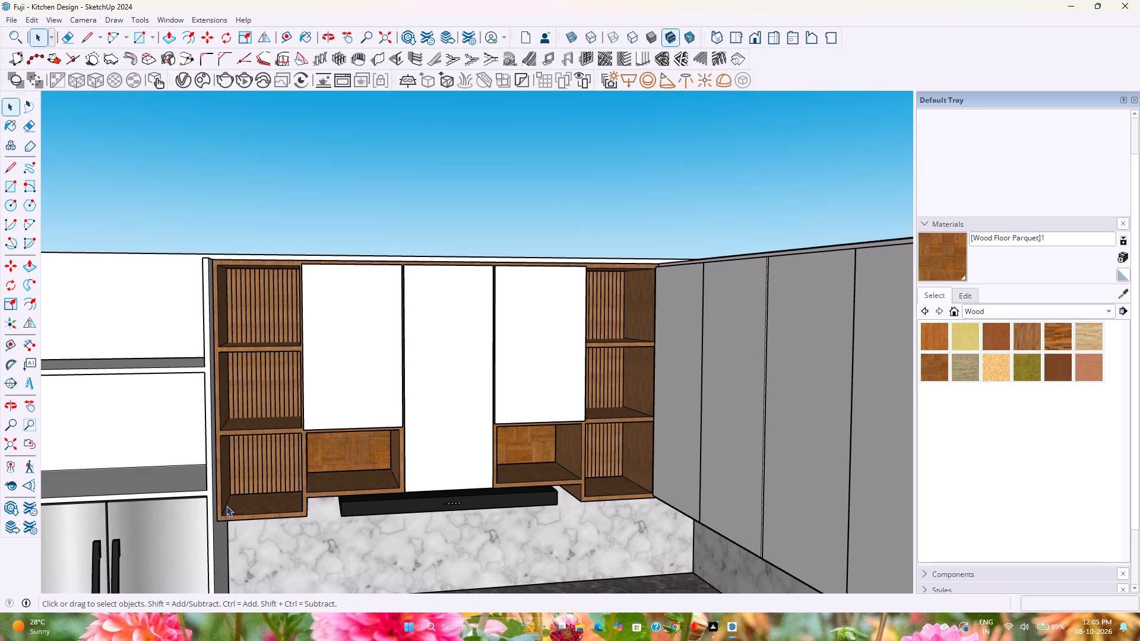
scroll(506, 424, "up", 3)
middle_click_drag(507, 424, 427, 401)
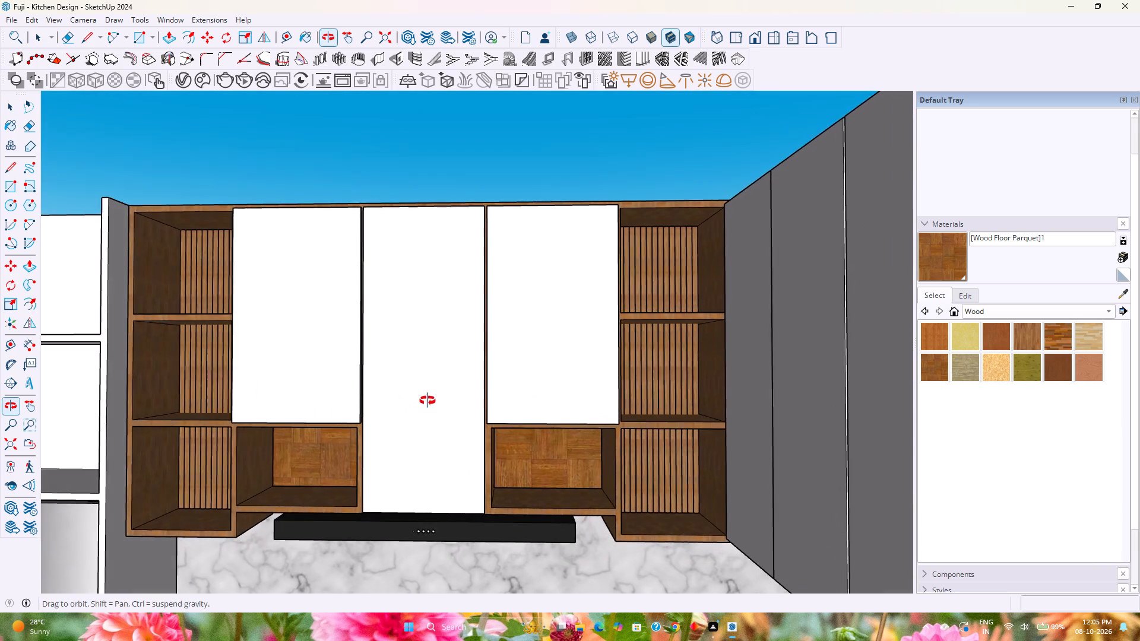
middle_click_drag(427, 401, 473, 386)
scroll(499, 462, "up", 1)
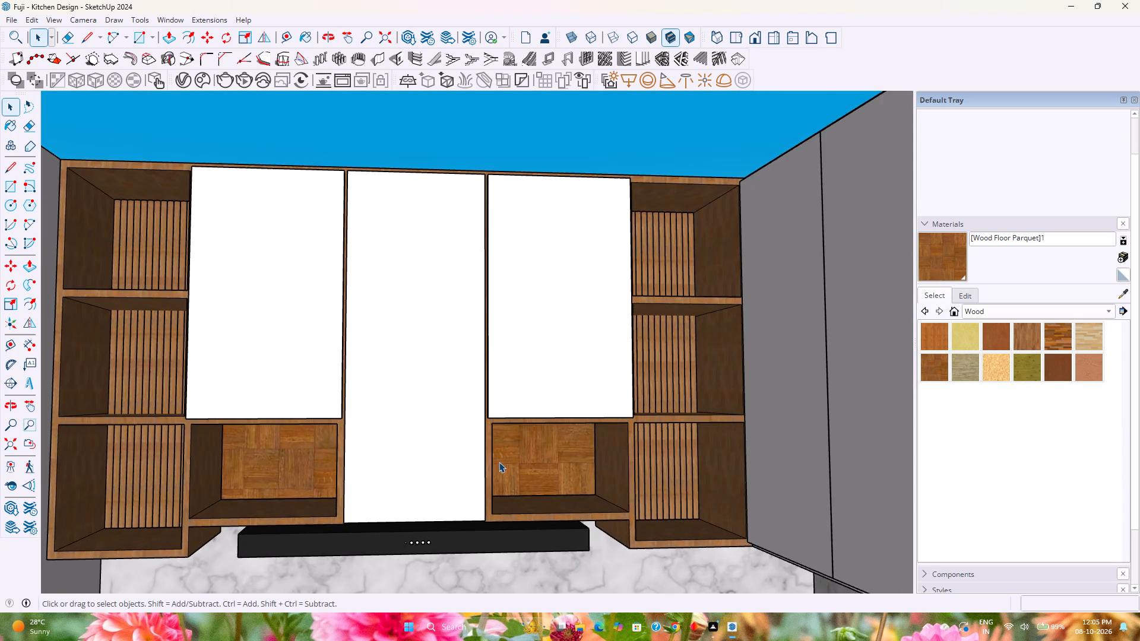
scroll(499, 462, "up", 3)
middle_click_drag(498, 464, 489, 506)
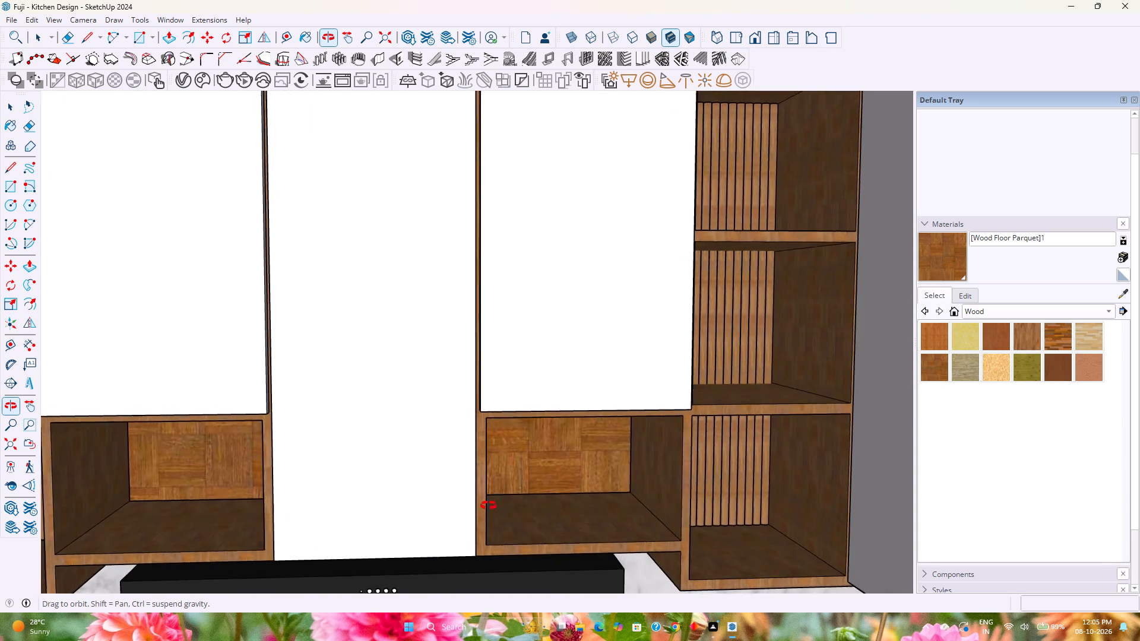
middle_click_drag(489, 506, 482, 588)
scroll(482, 588, "down", 1)
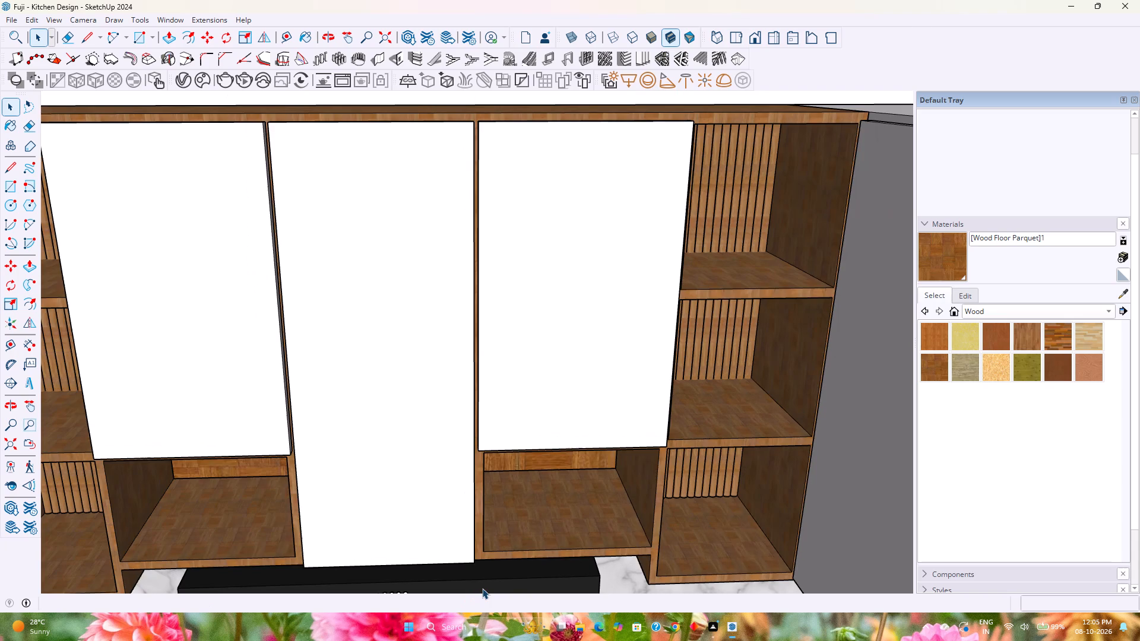
scroll(482, 588, "down", 1)
scroll(480, 443, "down", 4)
middle_click_drag(480, 443, 521, 390)
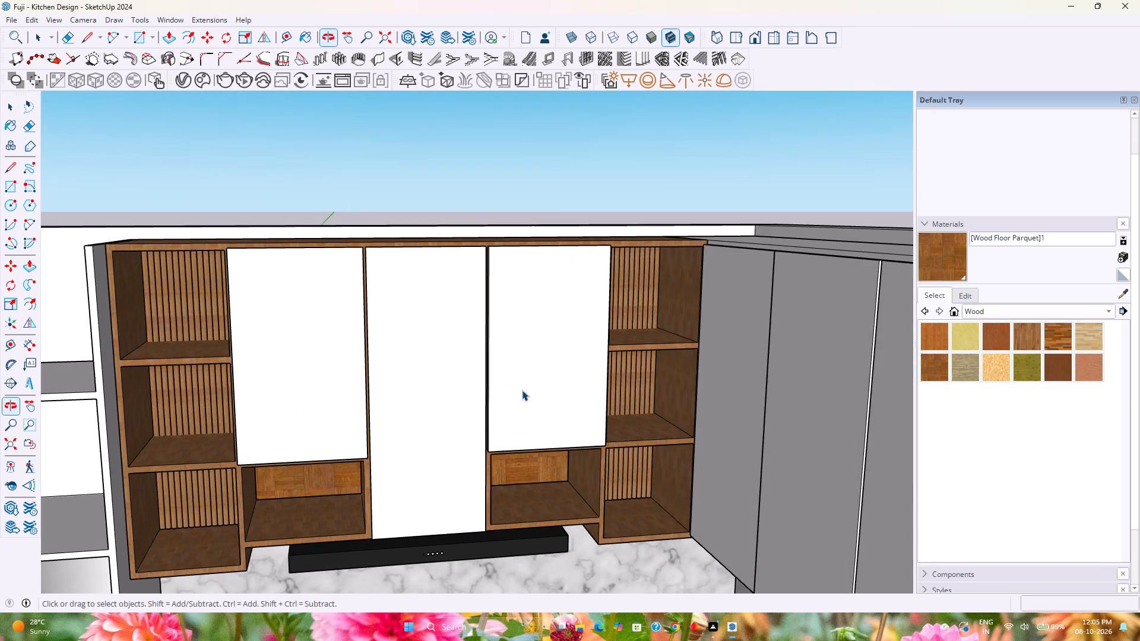
scroll(530, 392, "down", 7)
middle_click_drag(536, 413, 526, 334)
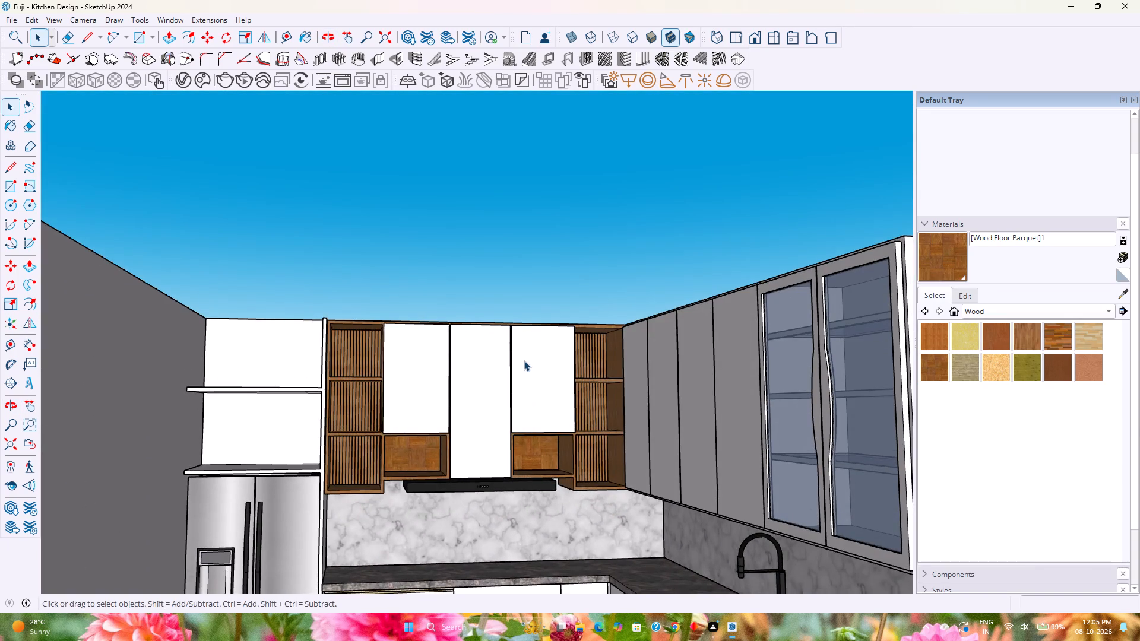
scroll(524, 360, "down", 3)
middle_click_drag(531, 418, 498, 304, "shift")
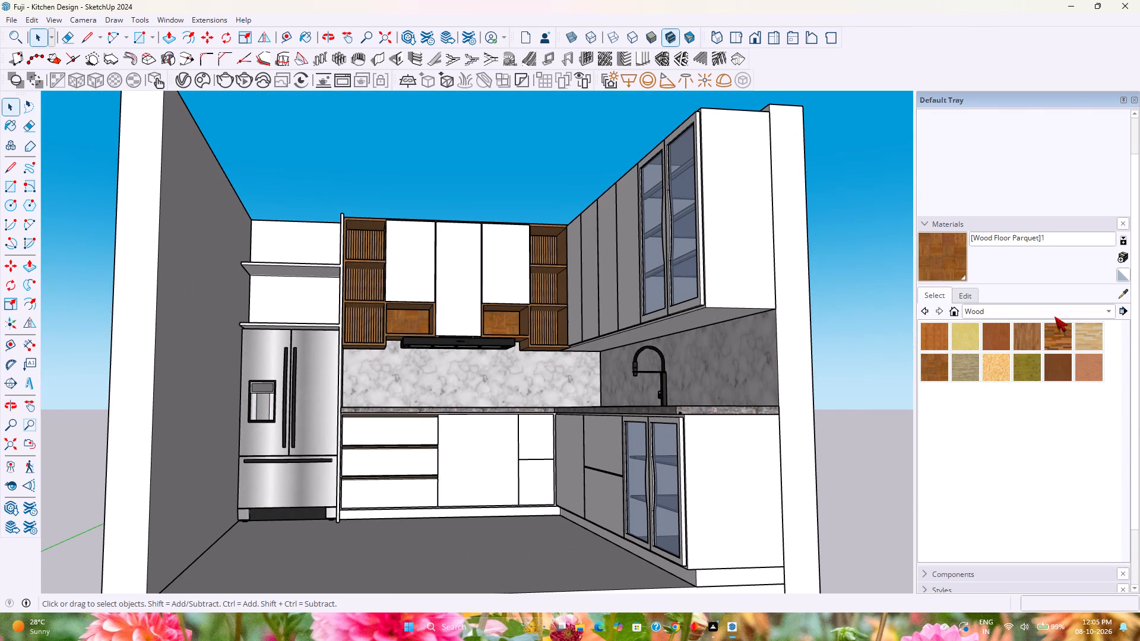
Open the list of material collections to browse beyond the Wood collection.
left_click(1053, 313)
left_click(1019, 58)
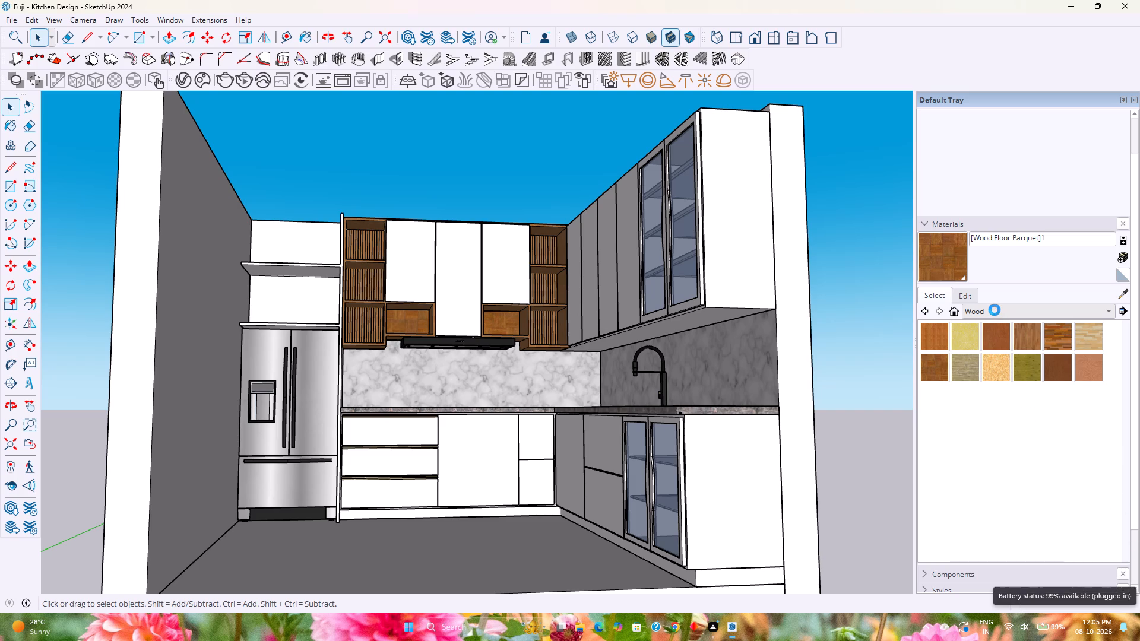
left_click(1014, 312)
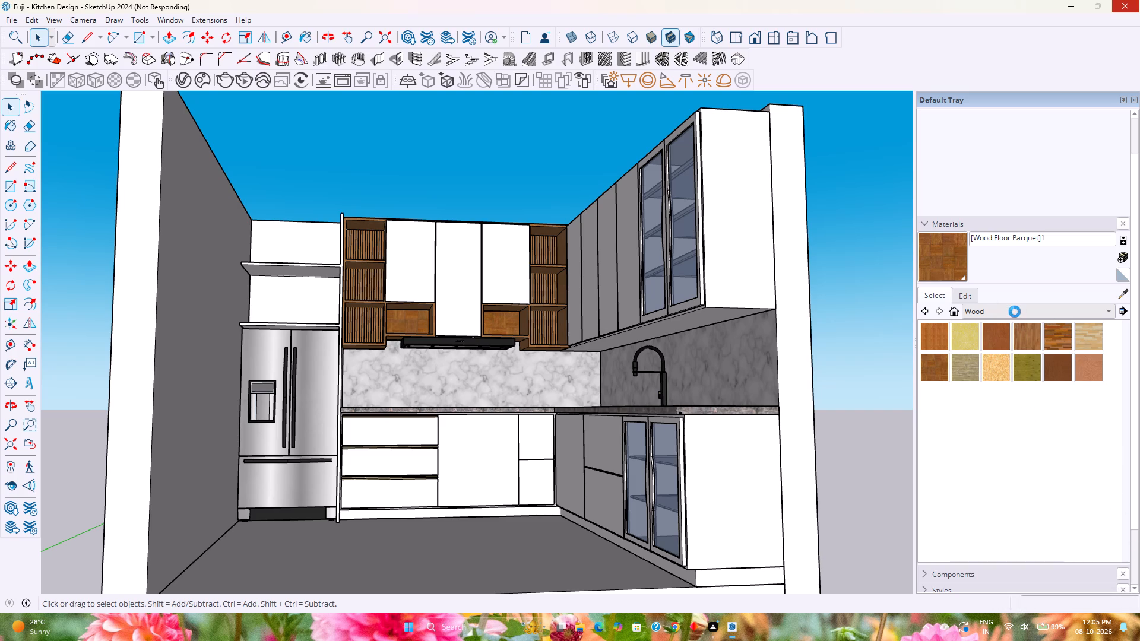
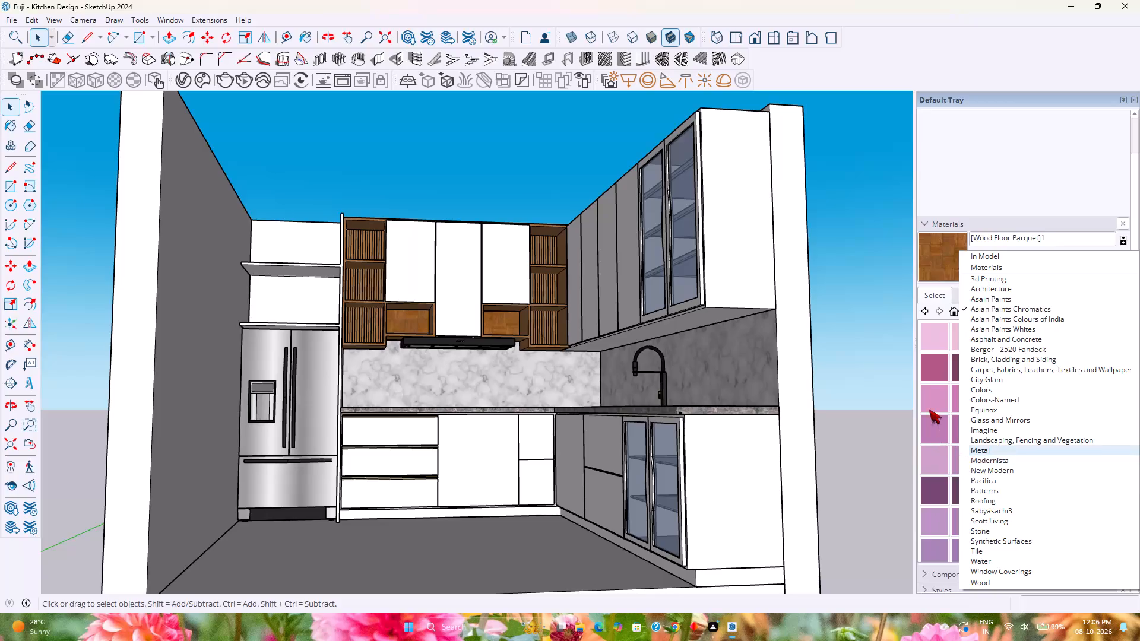
Browse the Asian Paints Chromatics collection from pinks through blues, greens, yellows and greys for a cabinet front colour.
scroll(929, 381, "up", 4)
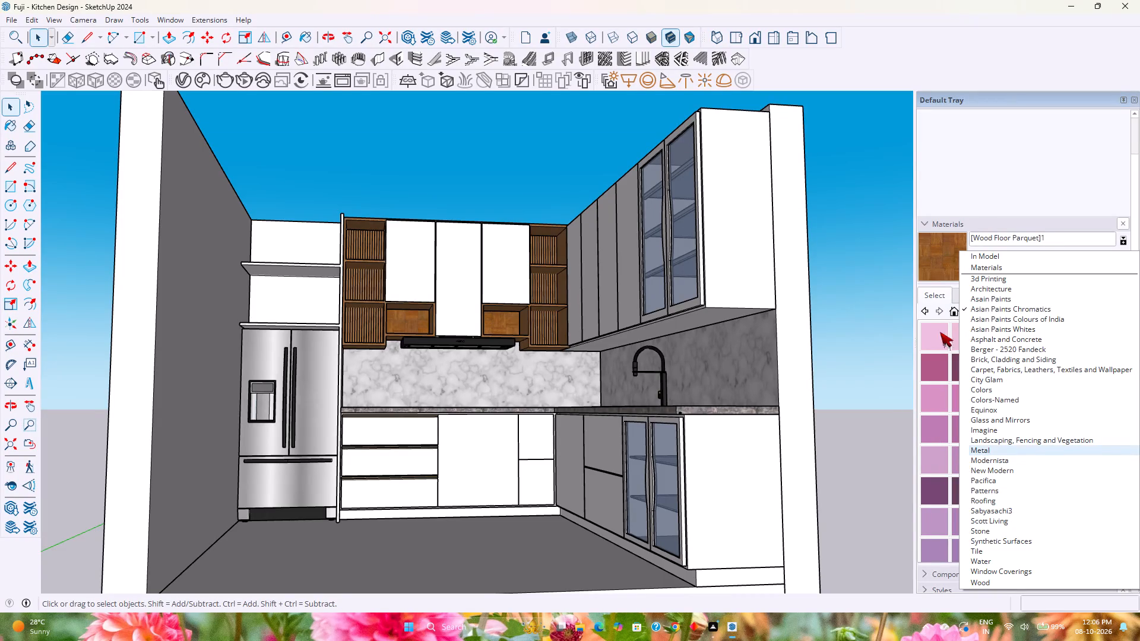
left_click(935, 342)
scroll(1038, 444, "up", 3)
scroll(1038, 444, "down", 9)
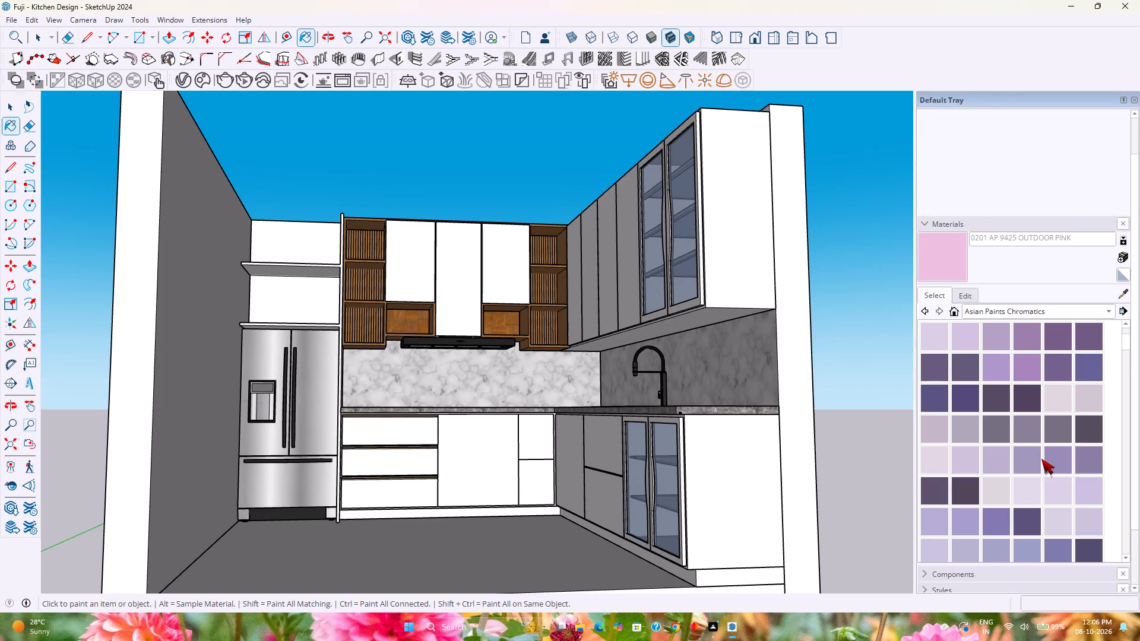
scroll(1043, 457, "down", 20)
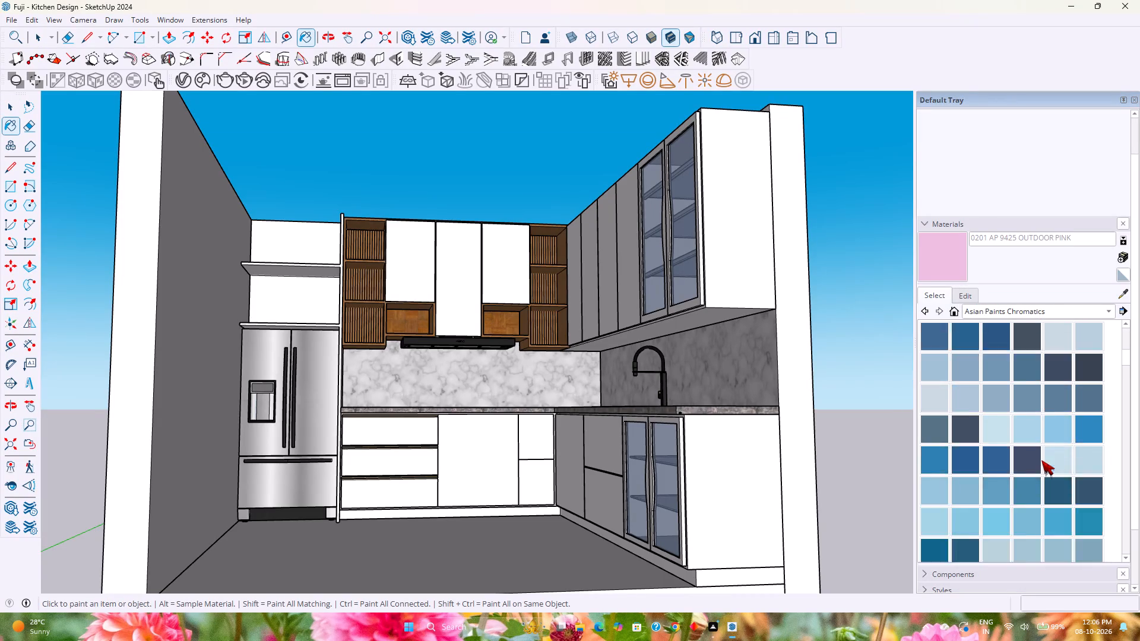
scroll(1041, 460, "down", 20)
scroll(1041, 460, "down", 6)
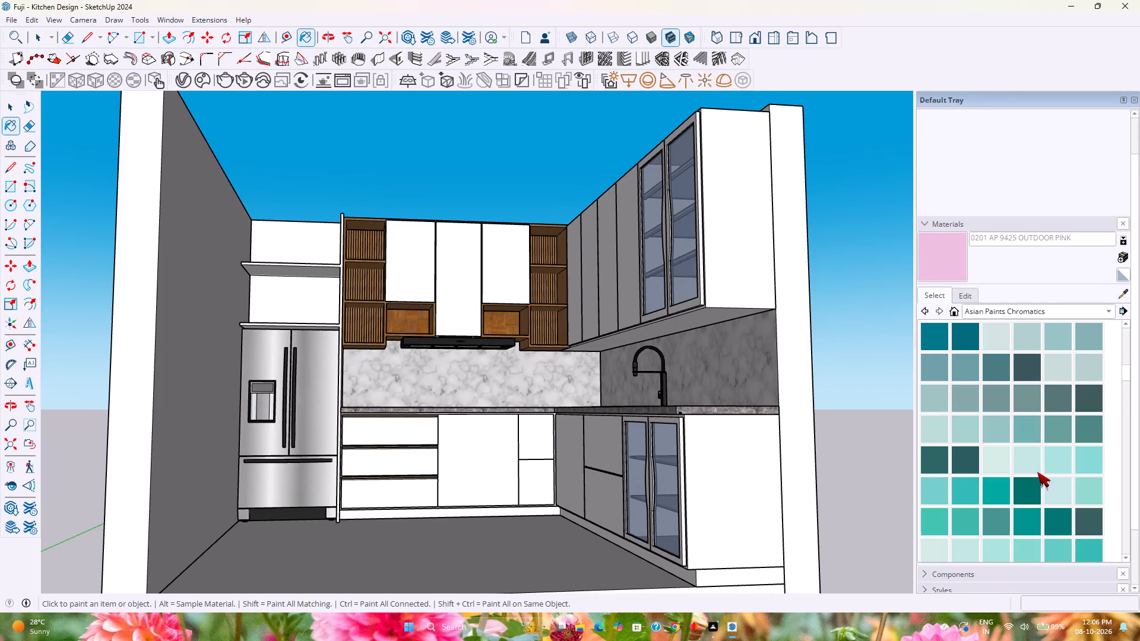
scroll(1037, 472, "down", 20)
scroll(1037, 472, "down", 6)
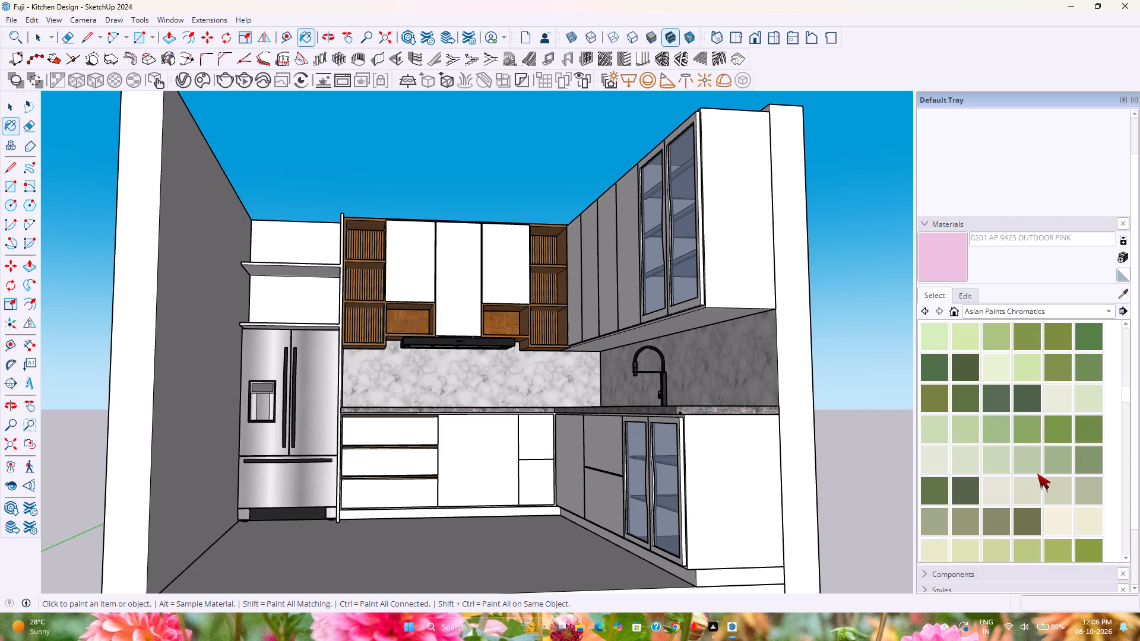
scroll(1037, 474, "down", 20)
scroll(1037, 474, "down", 5)
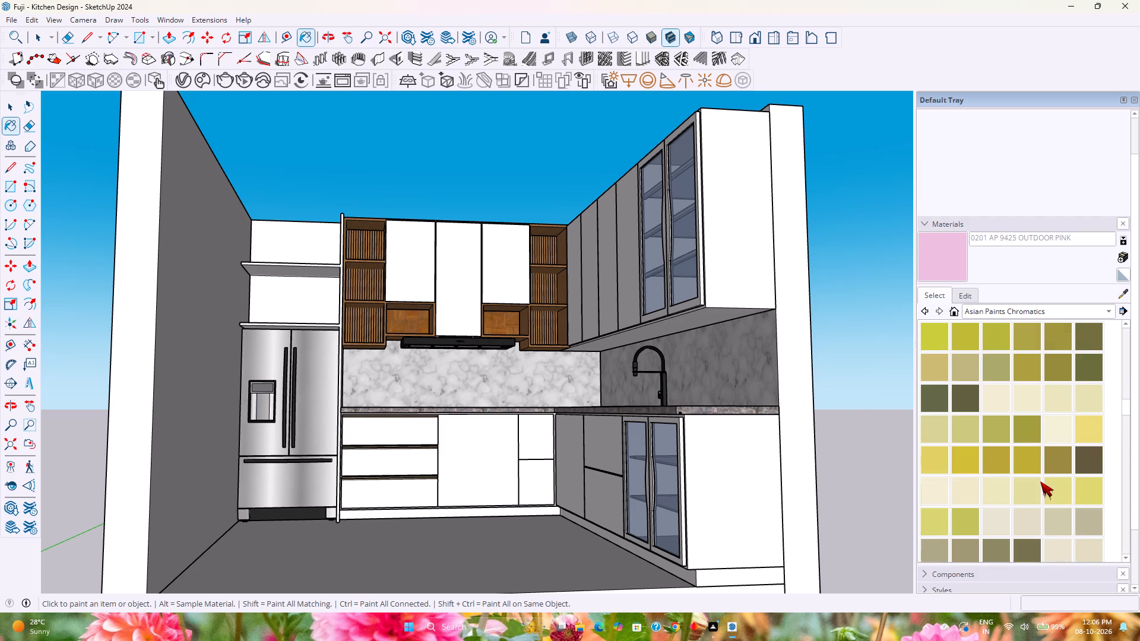
scroll(1040, 481, "down", 11)
left_click_drag(1125, 411, 1125, 415)
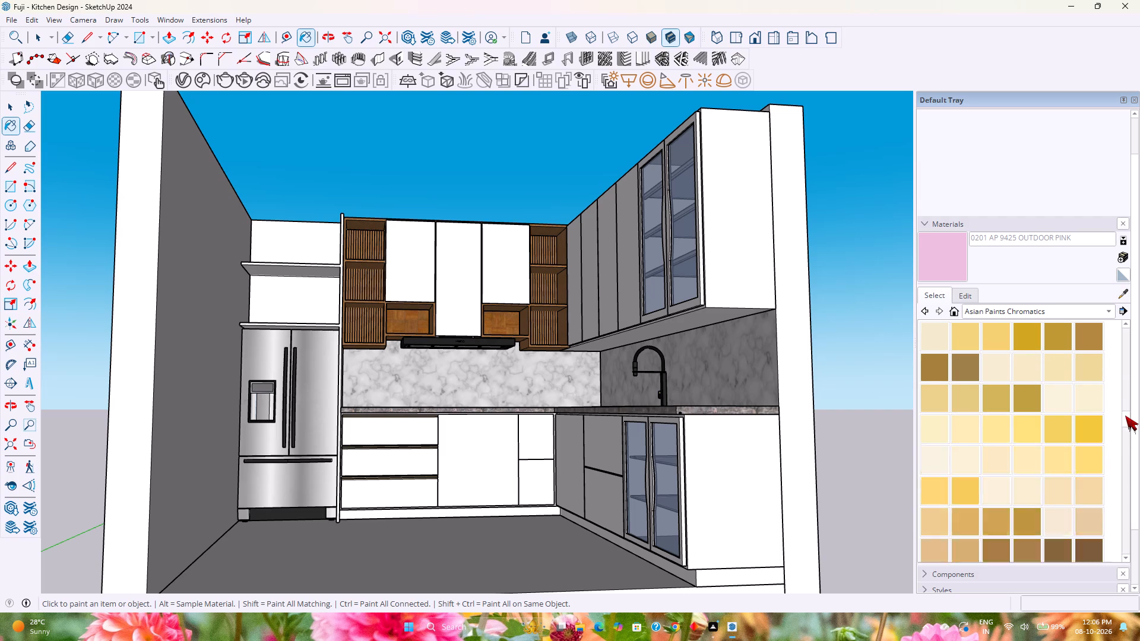
left_click_drag(1125, 415, 1129, 449)
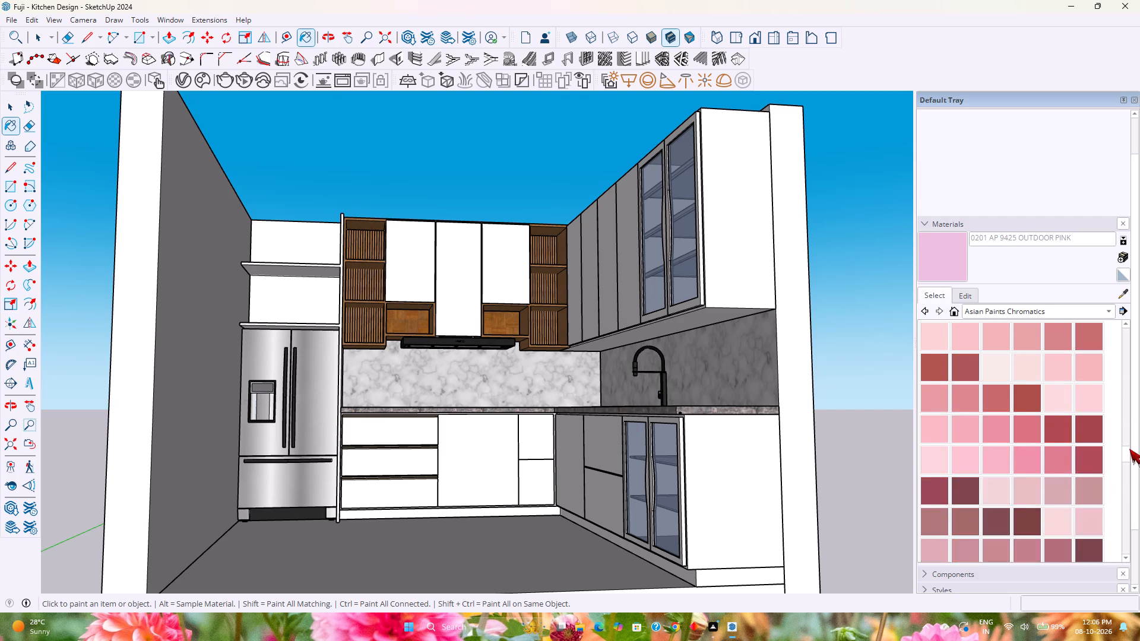
left_click_drag(1129, 449, 1134, 478)
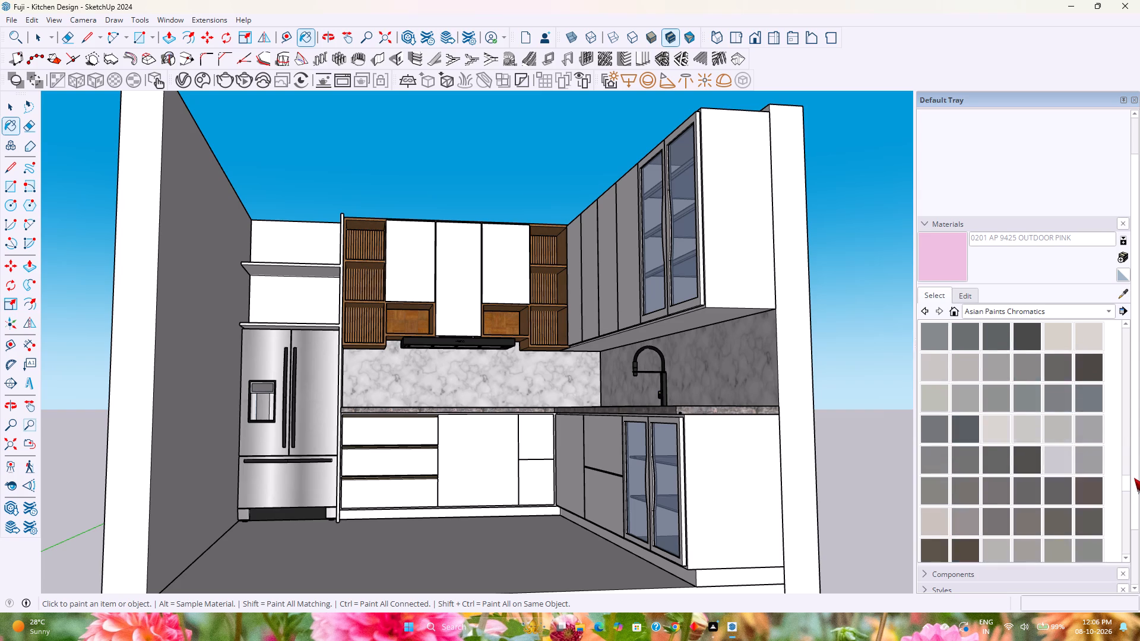
left_click_drag(1134, 478, 1138, 417)
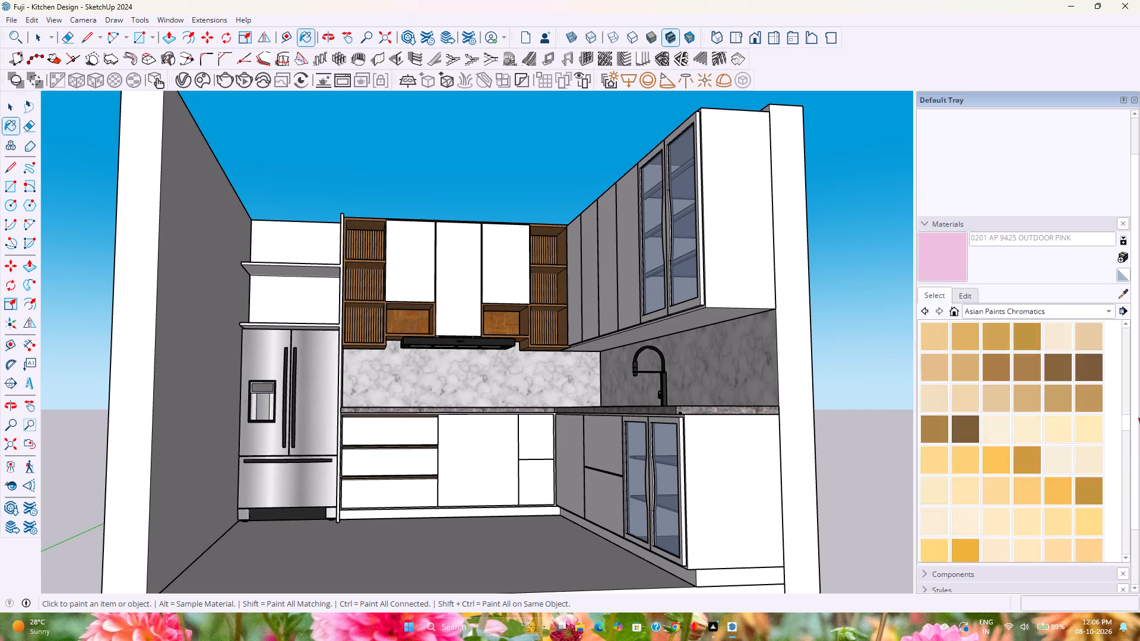
left_click_drag(1138, 417, 1136, 360)
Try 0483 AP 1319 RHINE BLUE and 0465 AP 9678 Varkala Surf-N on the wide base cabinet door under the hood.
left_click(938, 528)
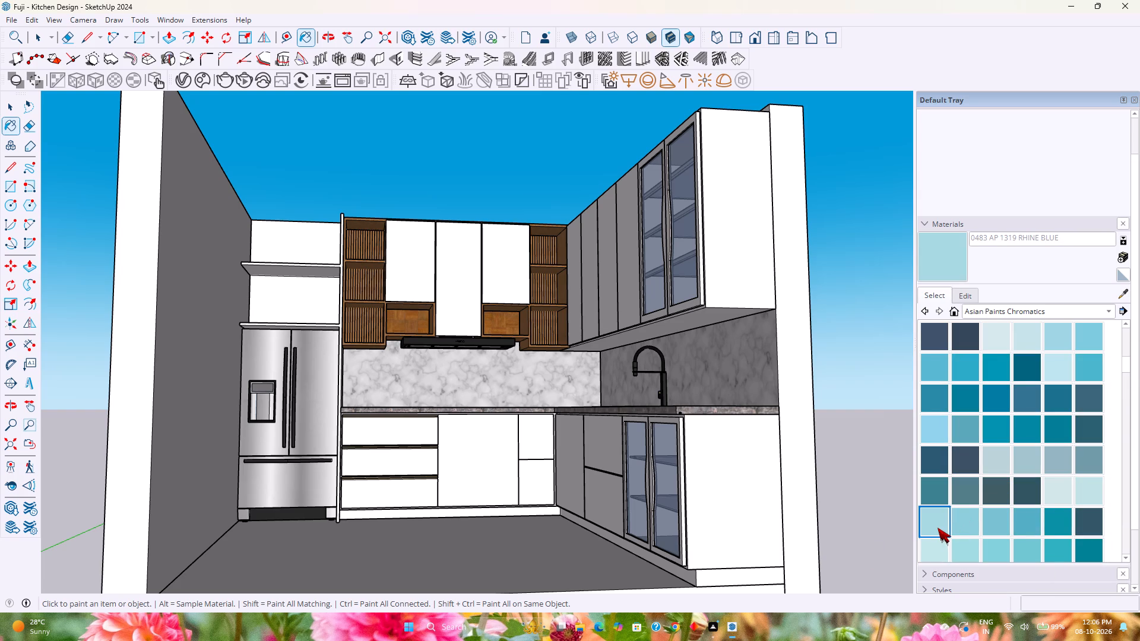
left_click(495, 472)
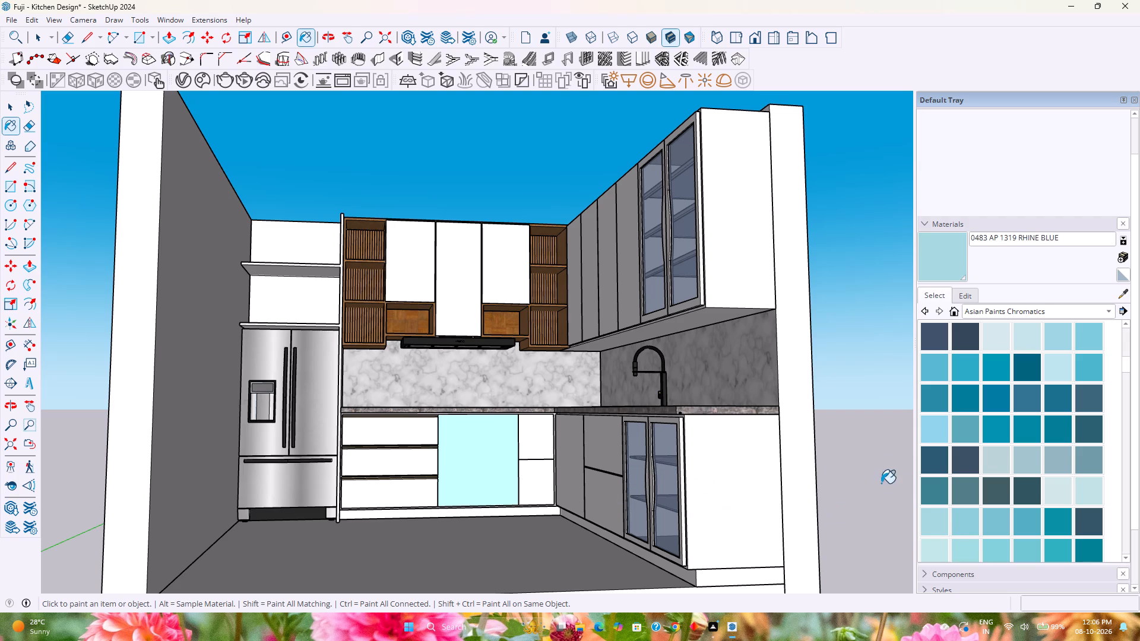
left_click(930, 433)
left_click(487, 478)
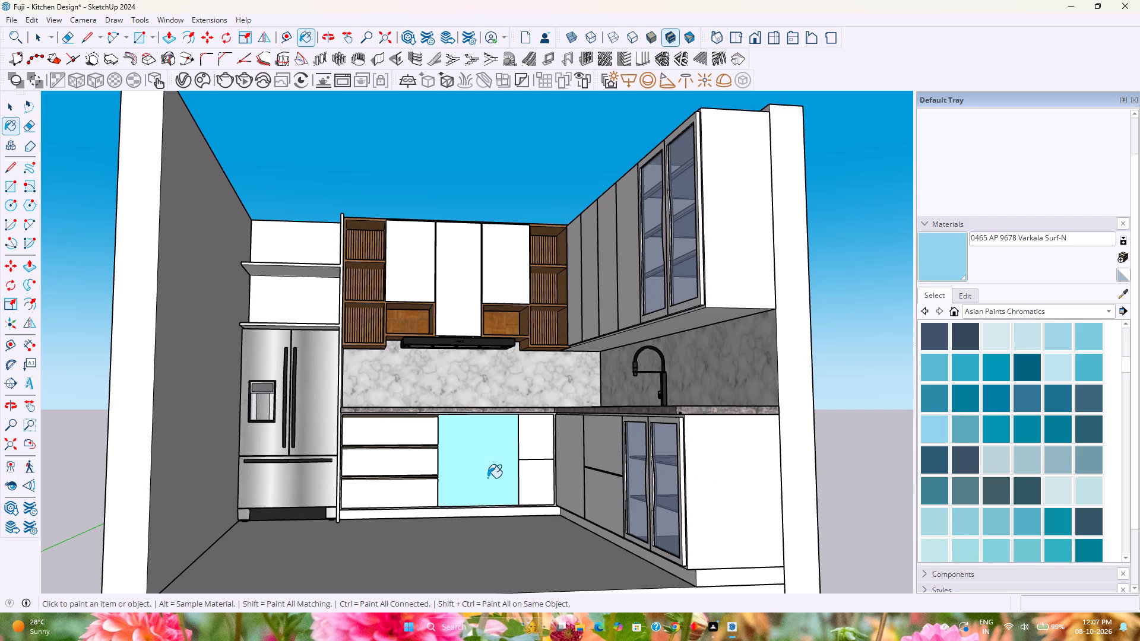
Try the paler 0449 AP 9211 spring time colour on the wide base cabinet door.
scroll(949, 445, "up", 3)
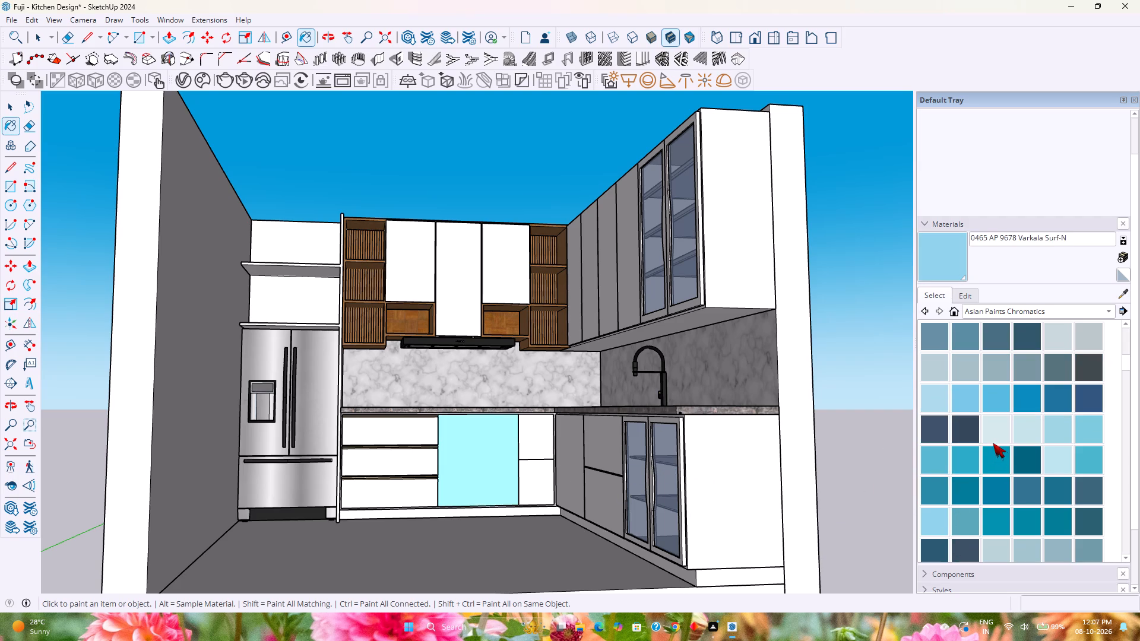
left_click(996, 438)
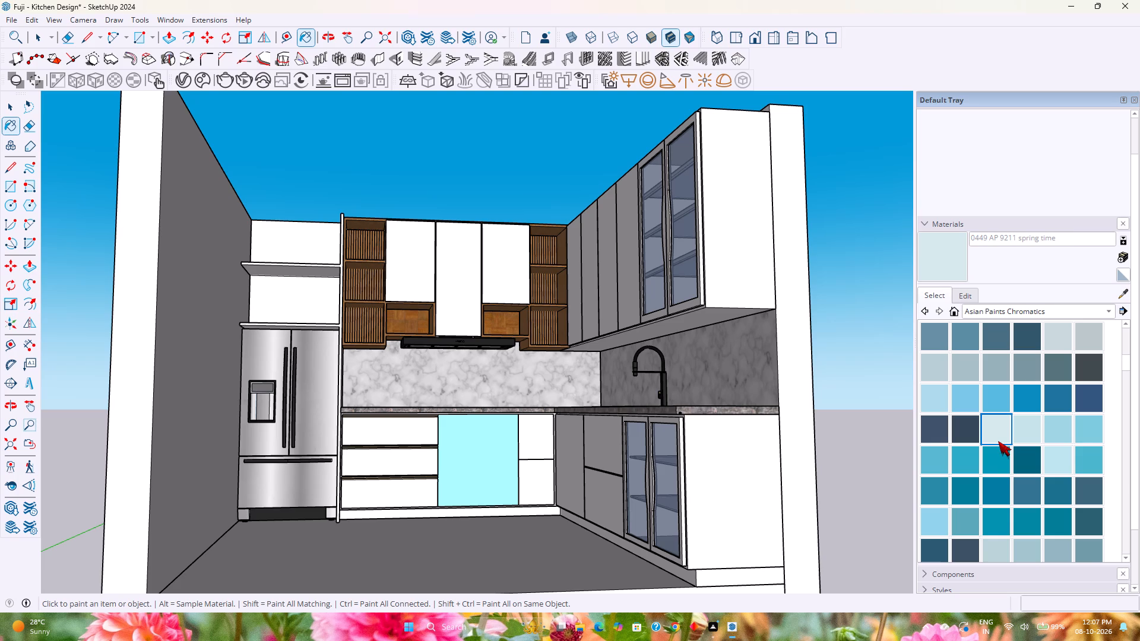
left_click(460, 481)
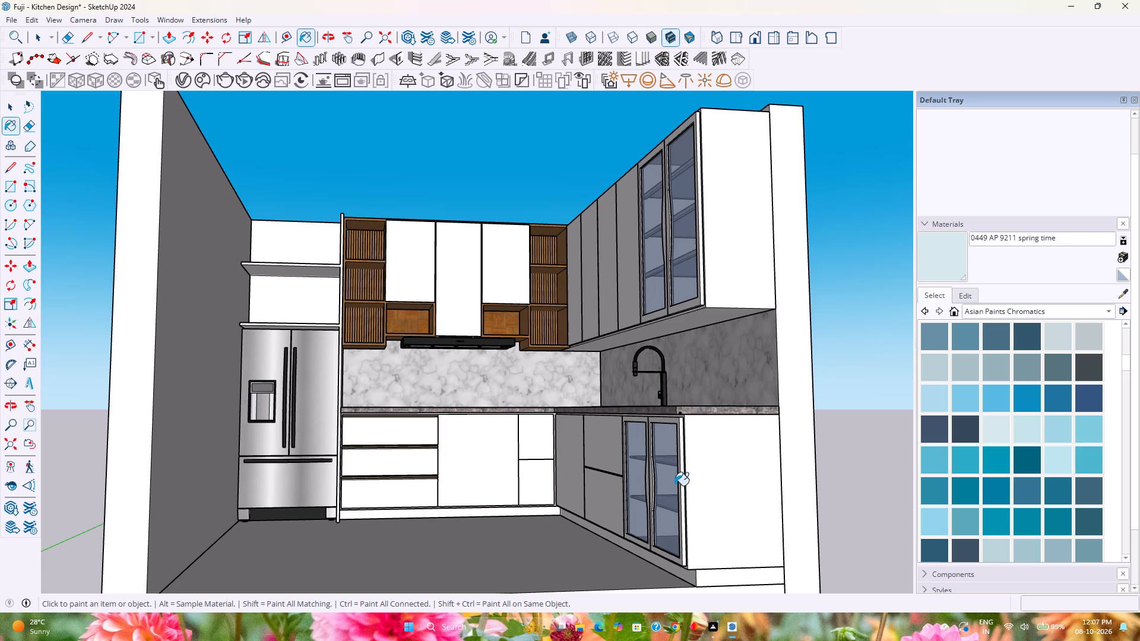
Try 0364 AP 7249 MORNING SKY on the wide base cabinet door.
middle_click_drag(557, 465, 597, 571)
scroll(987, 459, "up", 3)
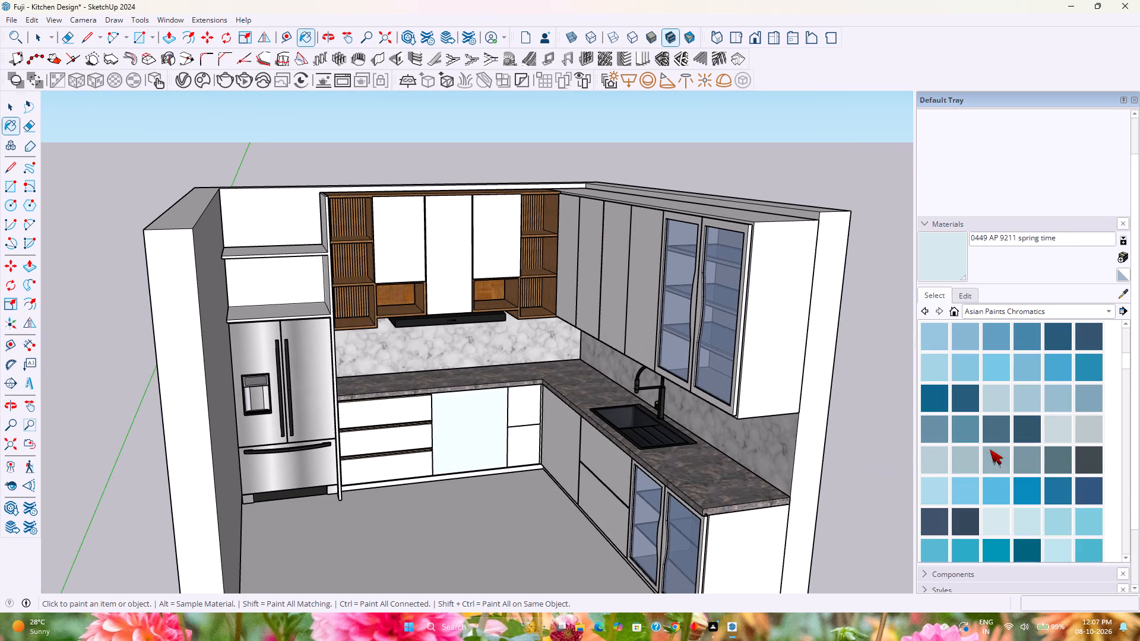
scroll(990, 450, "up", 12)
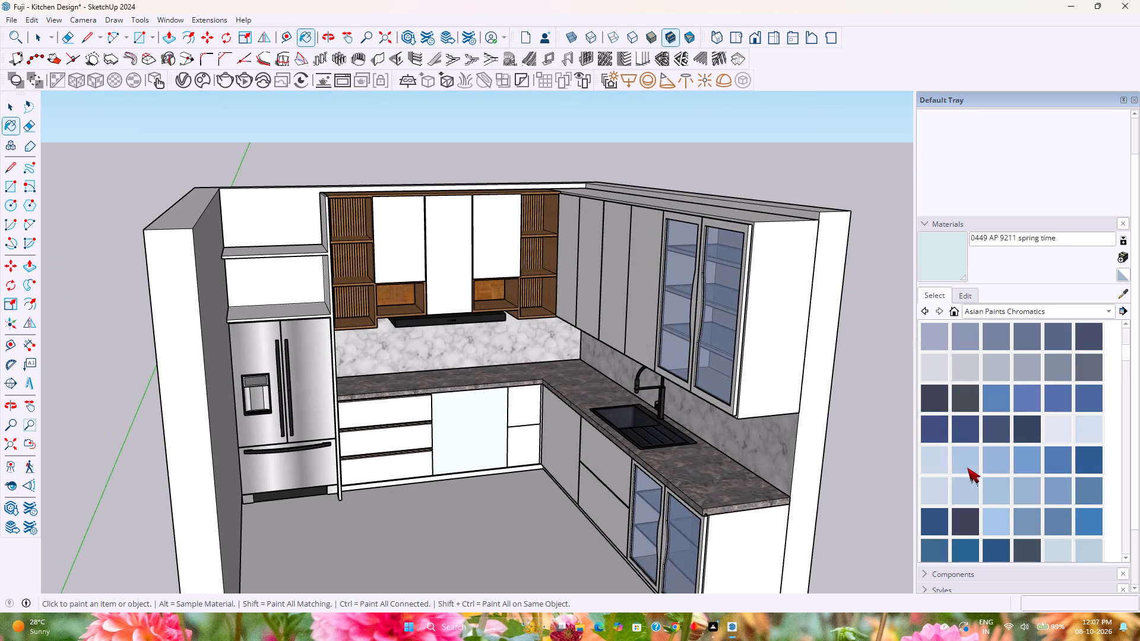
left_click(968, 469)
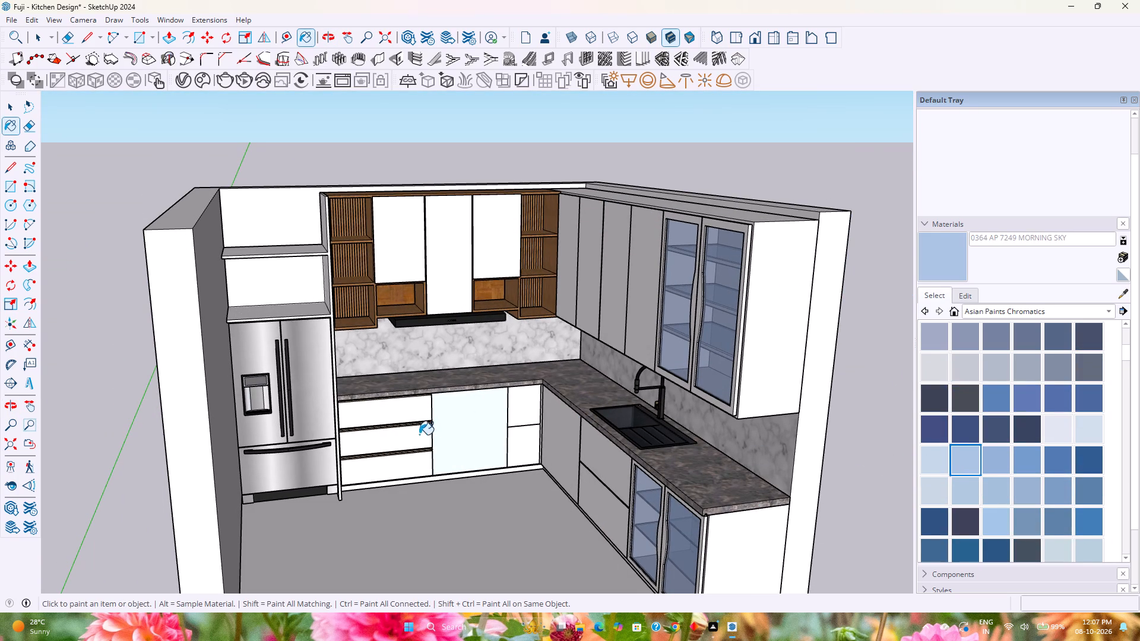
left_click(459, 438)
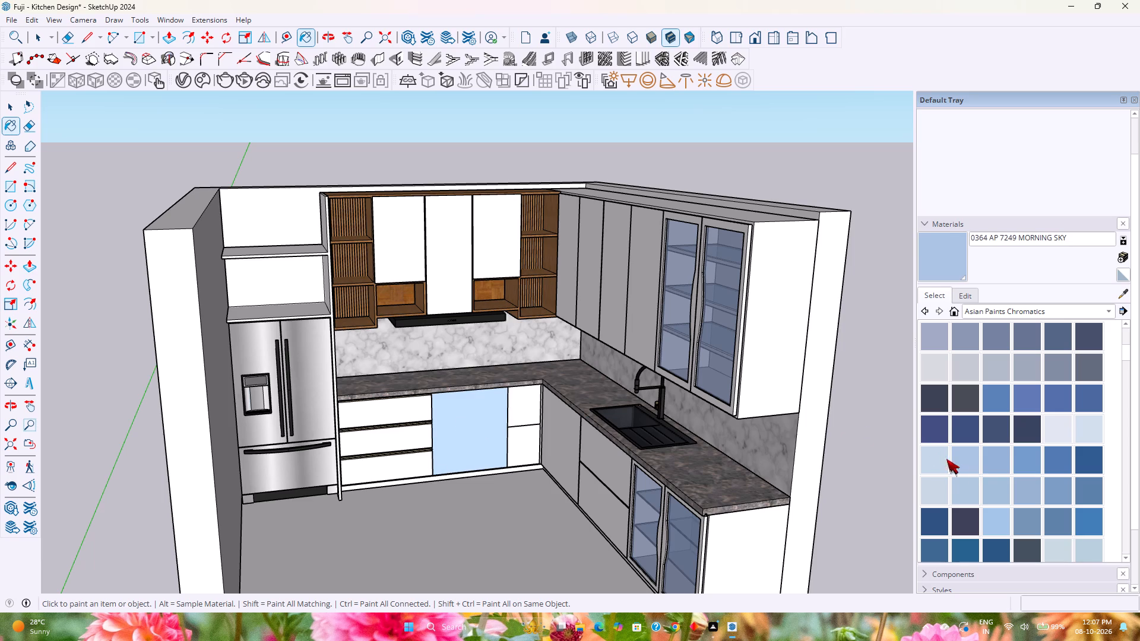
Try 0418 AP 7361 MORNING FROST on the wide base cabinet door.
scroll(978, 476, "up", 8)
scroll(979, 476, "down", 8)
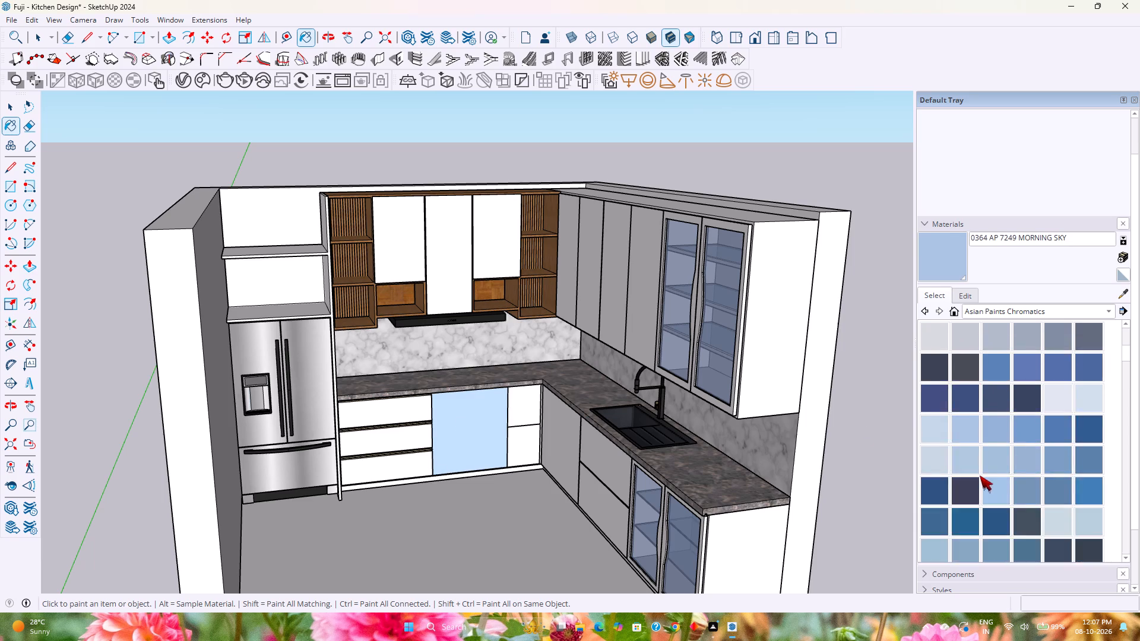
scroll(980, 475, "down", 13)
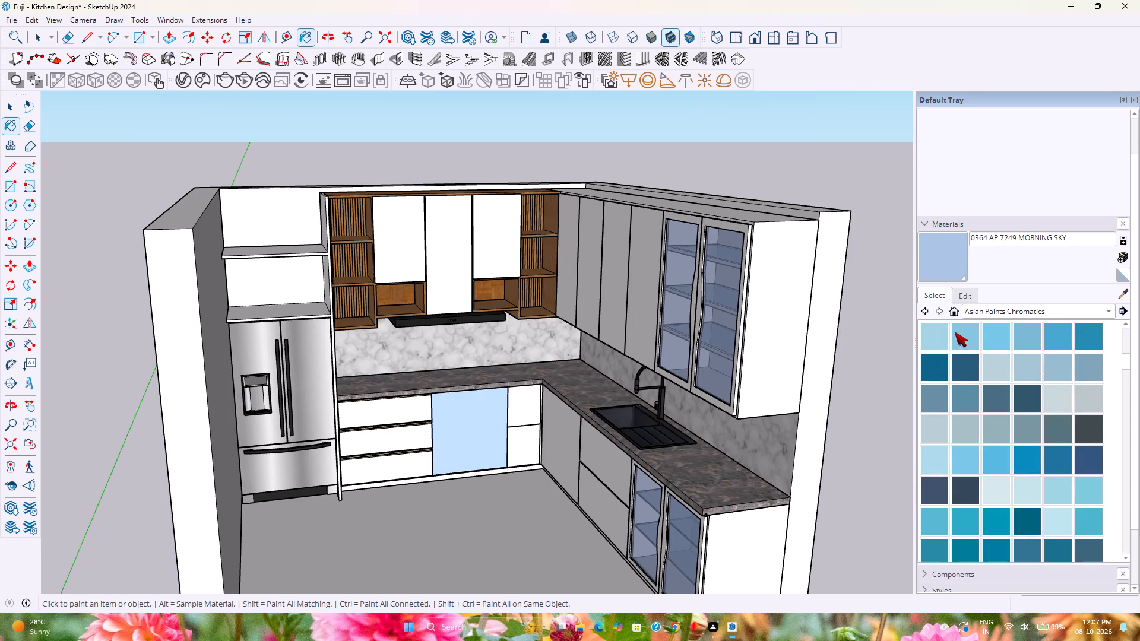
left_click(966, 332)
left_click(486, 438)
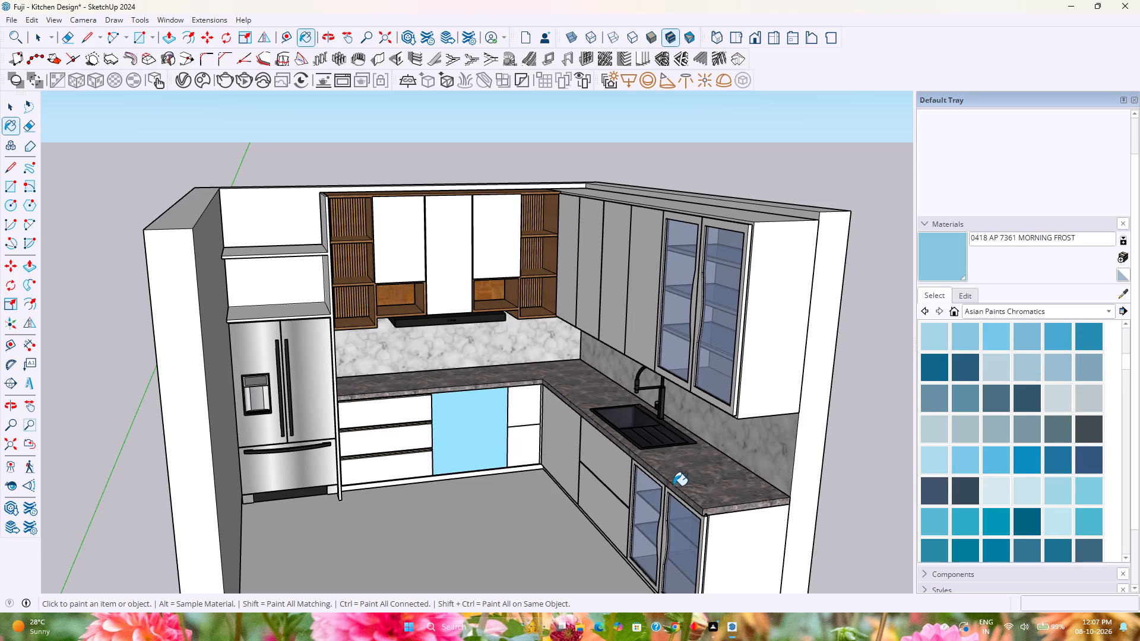
Paint the base door, the three drawers, the small corner fronts and the solid sink-side fronts with 0441 AP 9210 SOFT BLUE.
left_click(937, 459)
left_click(480, 429)
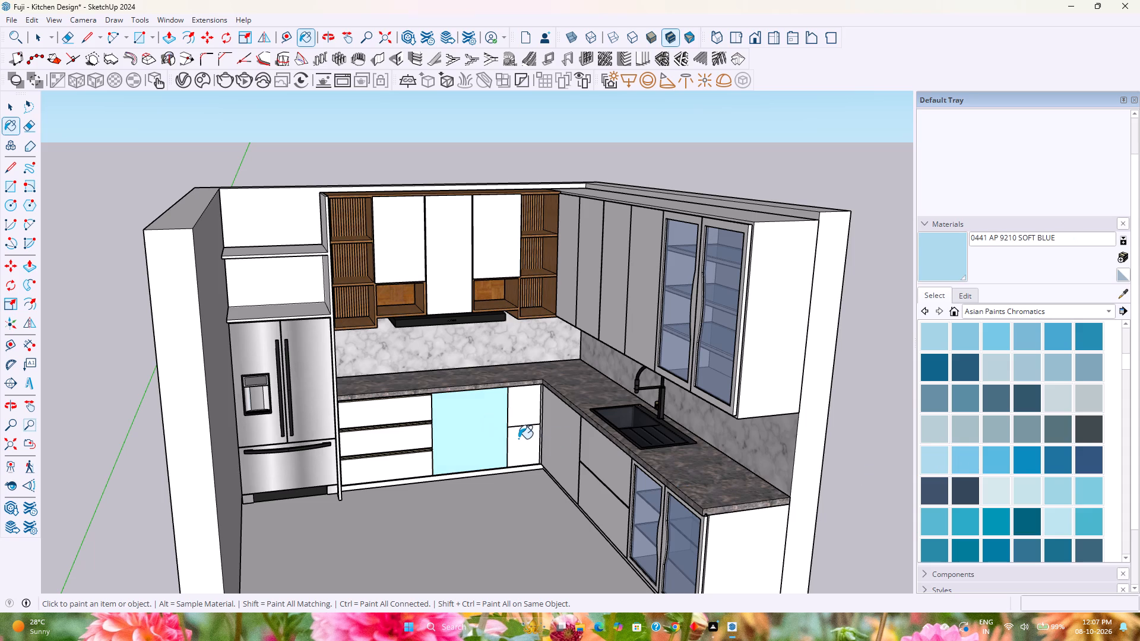
scroll(545, 433, "up", 3)
scroll(492, 411, "up", 3)
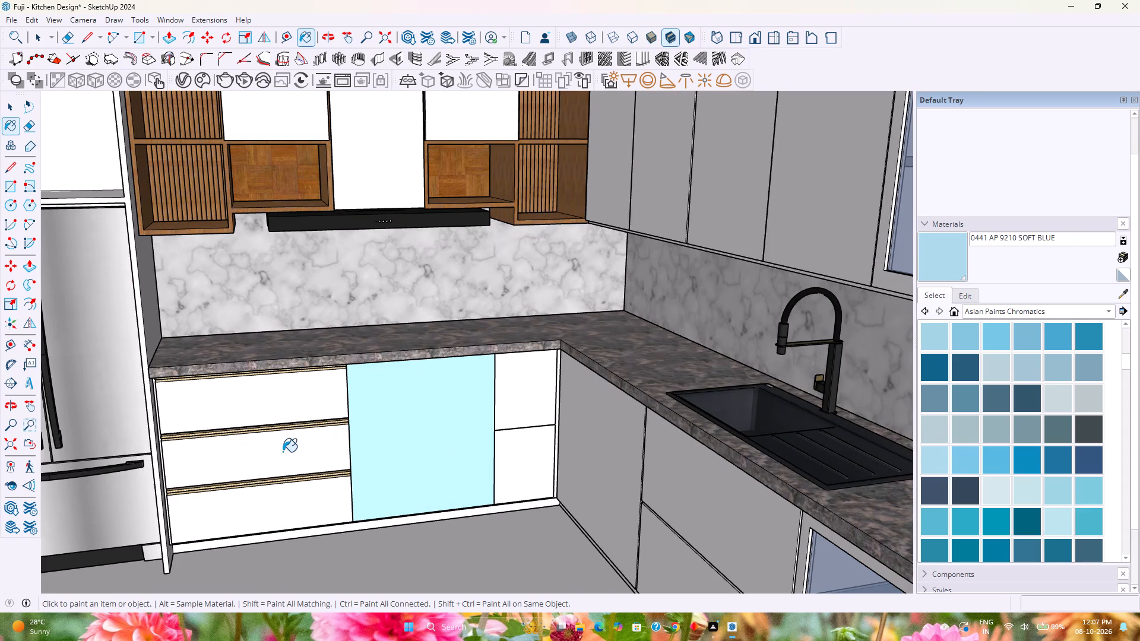
left_click(285, 453)
left_click(291, 412)
left_click(312, 511)
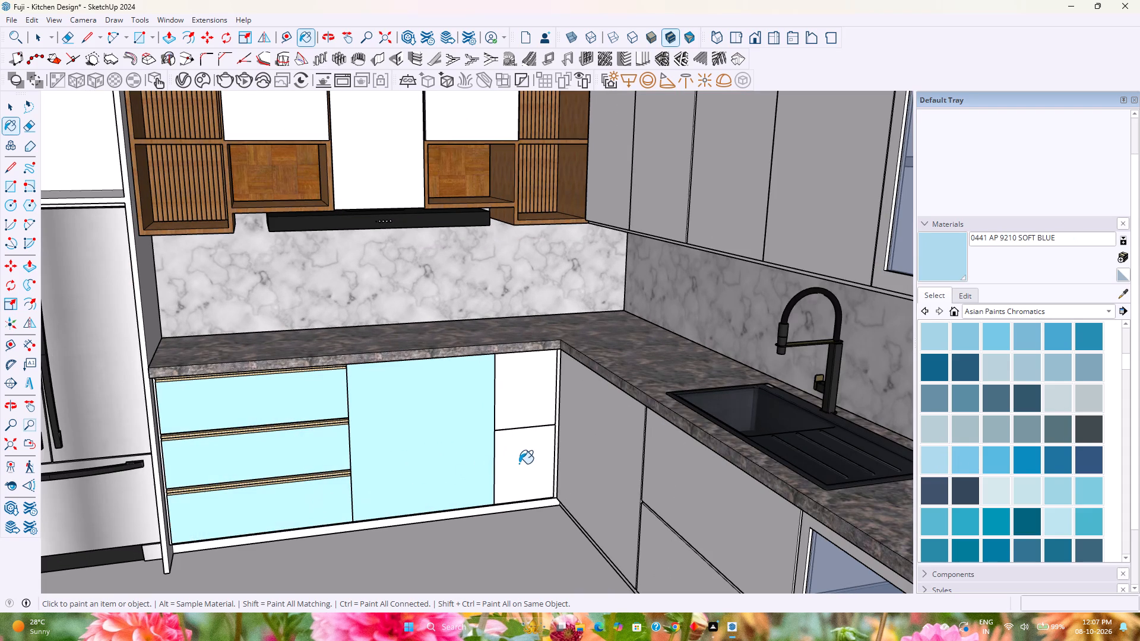
left_click(520, 461)
left_click(613, 480)
left_click(704, 511)
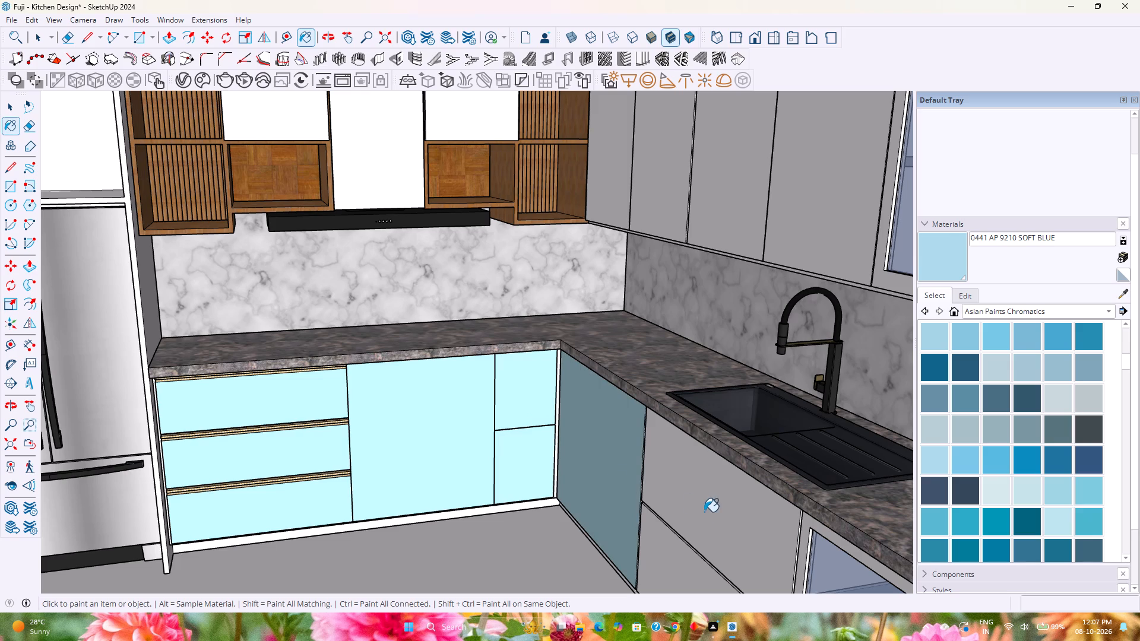
left_click(663, 556)
Paint the frames of the two glazed base cabinet doors with 0441 AP 9210 SOFT BLUE.
middle_click_drag(672, 525, 549, 399, "shift")
scroll(547, 398, "down", 3)
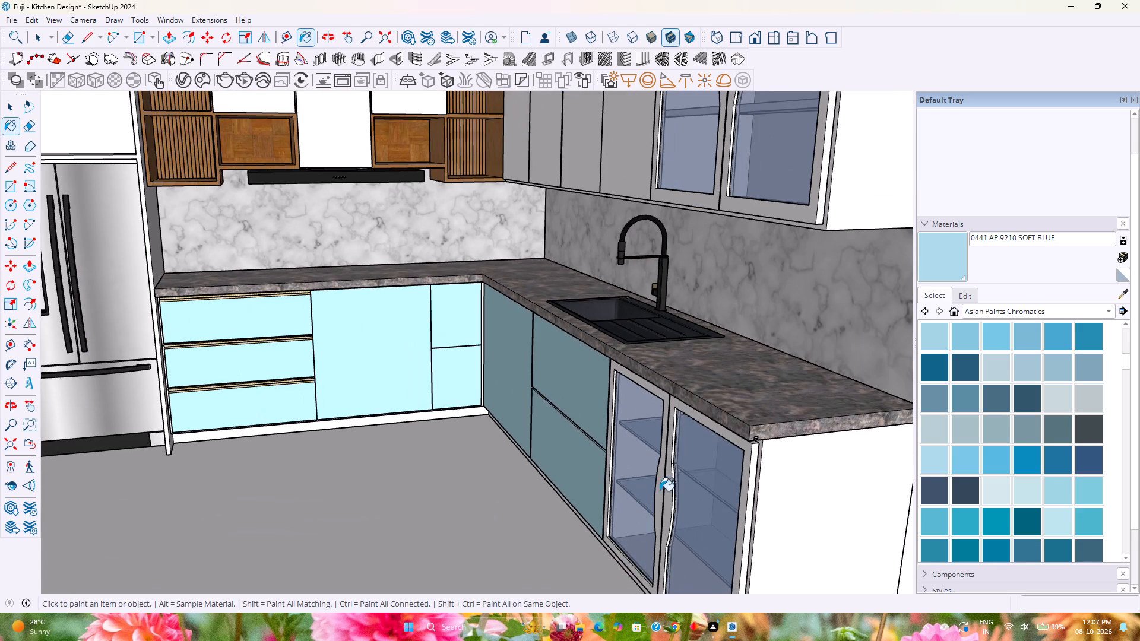
scroll(665, 496, "up", 4)
middle_click_drag(666, 497, 733, 482)
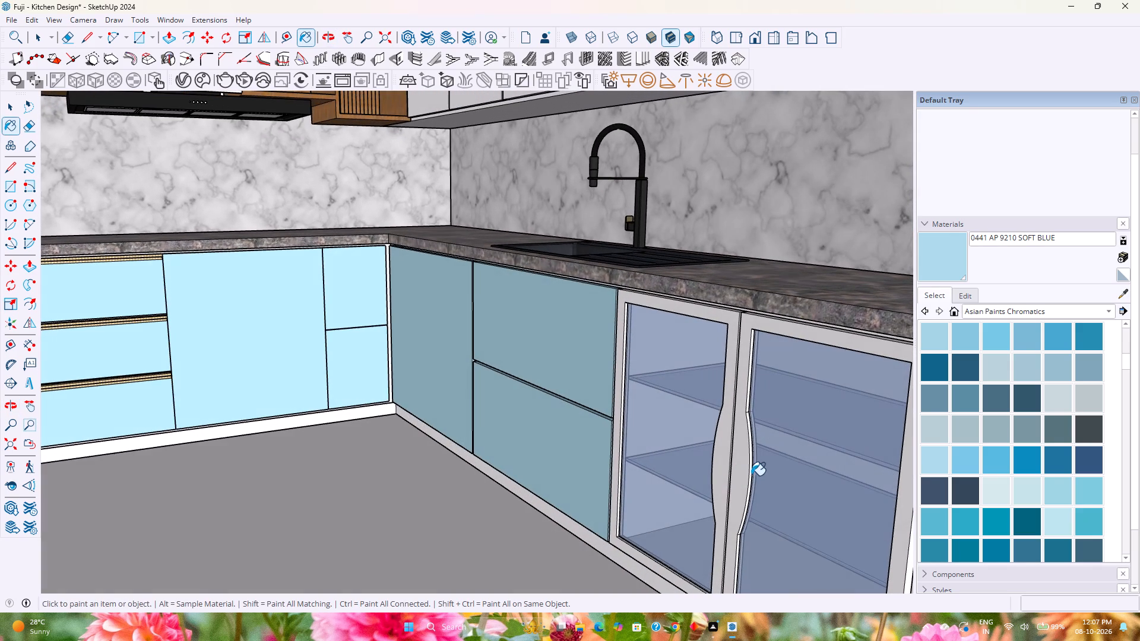
left_click(740, 476)
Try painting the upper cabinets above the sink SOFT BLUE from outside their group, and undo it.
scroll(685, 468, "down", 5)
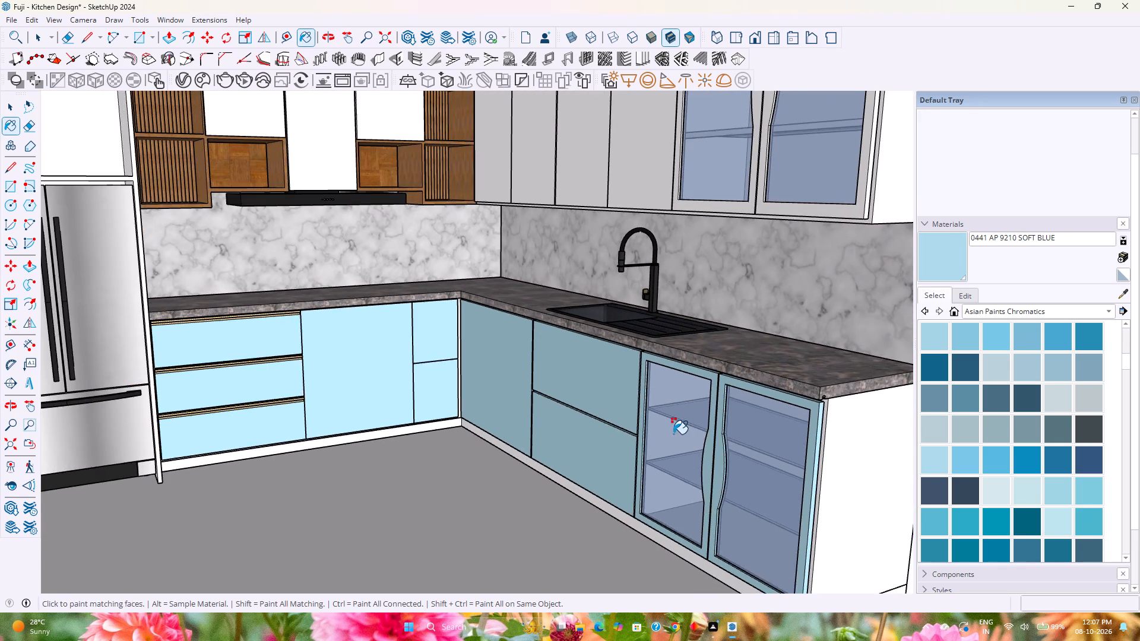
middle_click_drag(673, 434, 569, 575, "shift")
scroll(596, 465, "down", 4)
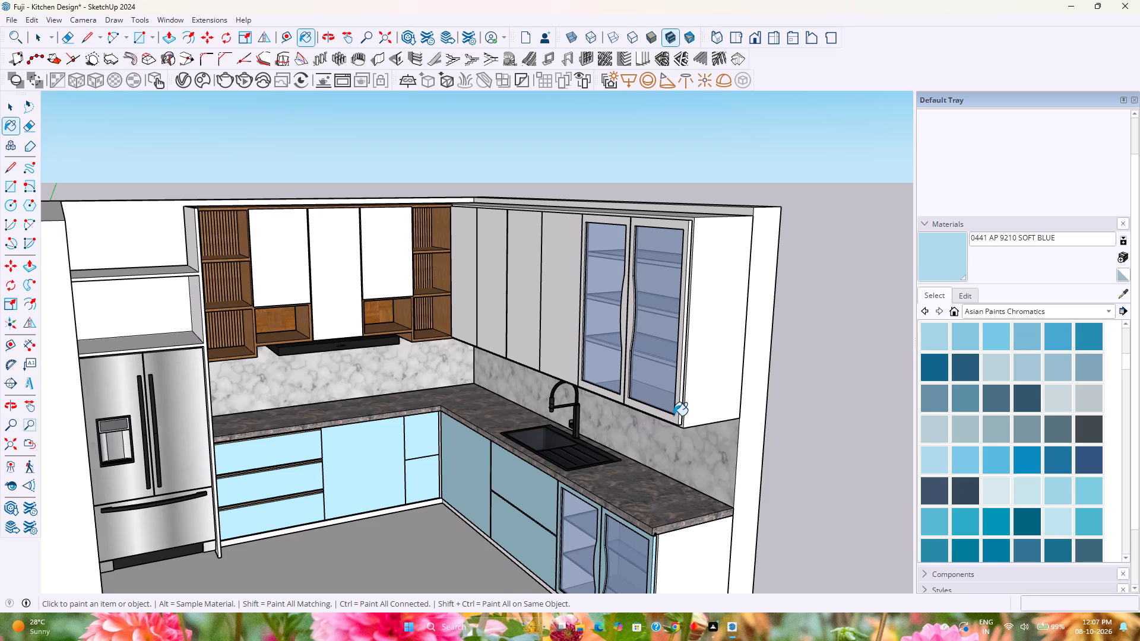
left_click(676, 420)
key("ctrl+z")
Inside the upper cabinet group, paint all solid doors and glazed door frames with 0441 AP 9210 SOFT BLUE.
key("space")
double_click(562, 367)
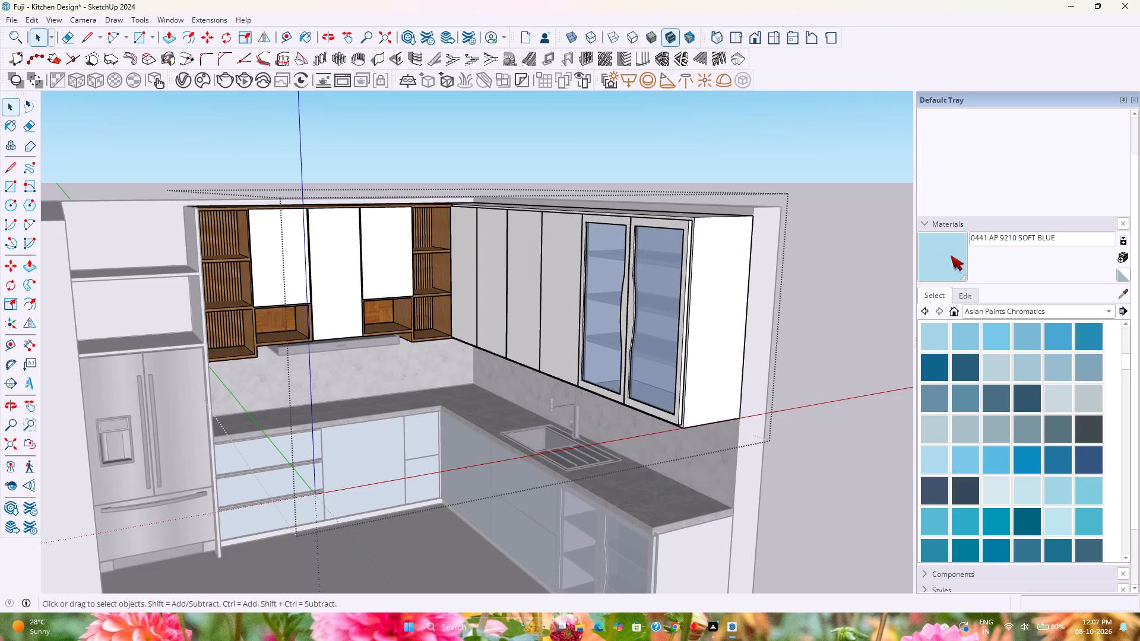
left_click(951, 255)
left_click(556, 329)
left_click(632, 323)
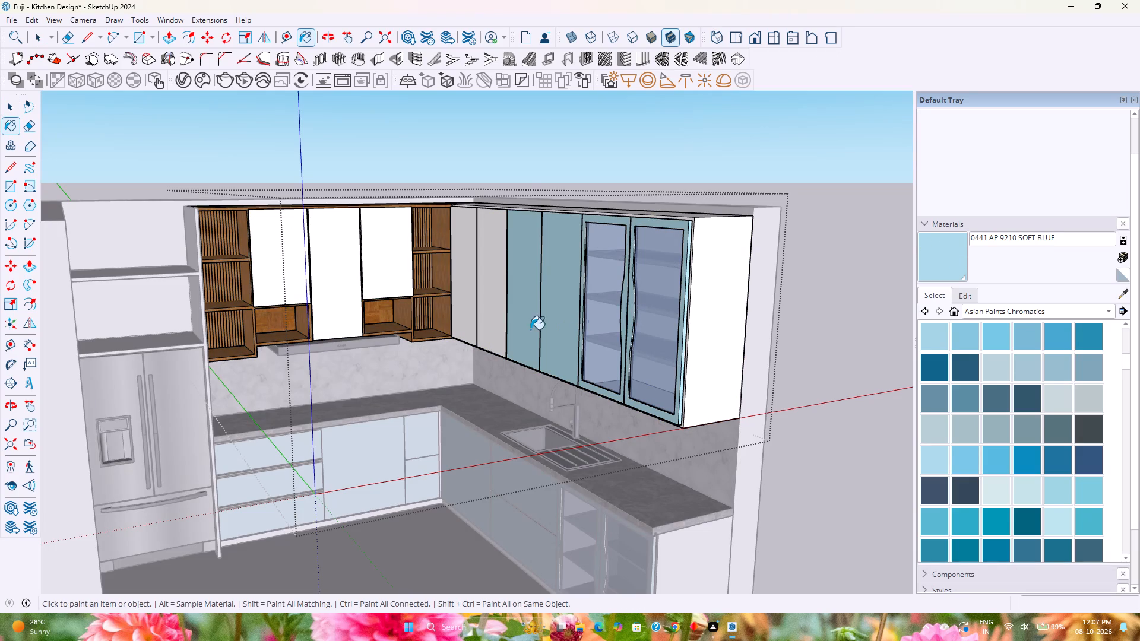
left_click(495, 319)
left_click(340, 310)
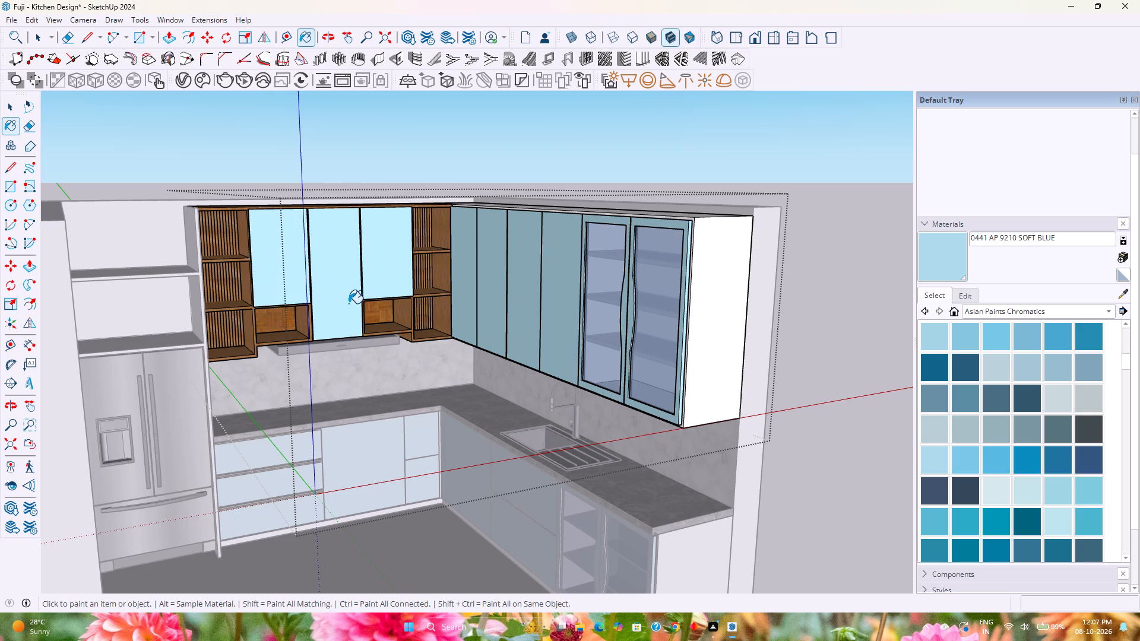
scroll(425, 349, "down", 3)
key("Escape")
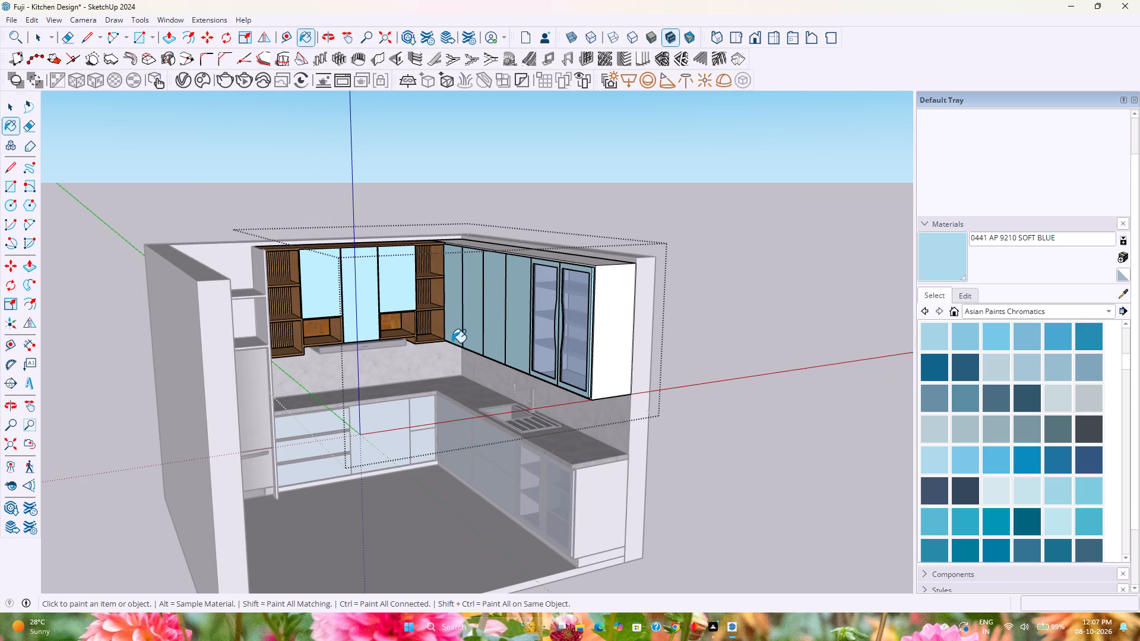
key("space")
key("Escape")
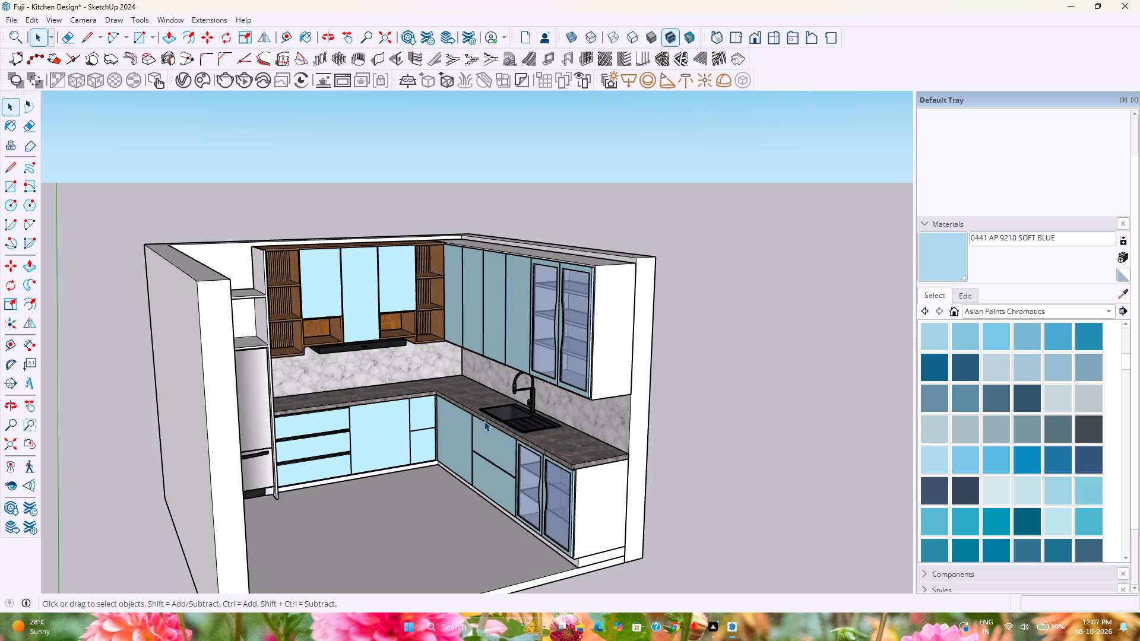
Repaint all upper cabinet doors and the glazed door frames with 0442 AP 9209 WATER JET inside their group.
scroll(409, 402, "down", 3)
middle_click_drag(408, 402, 317, 474)
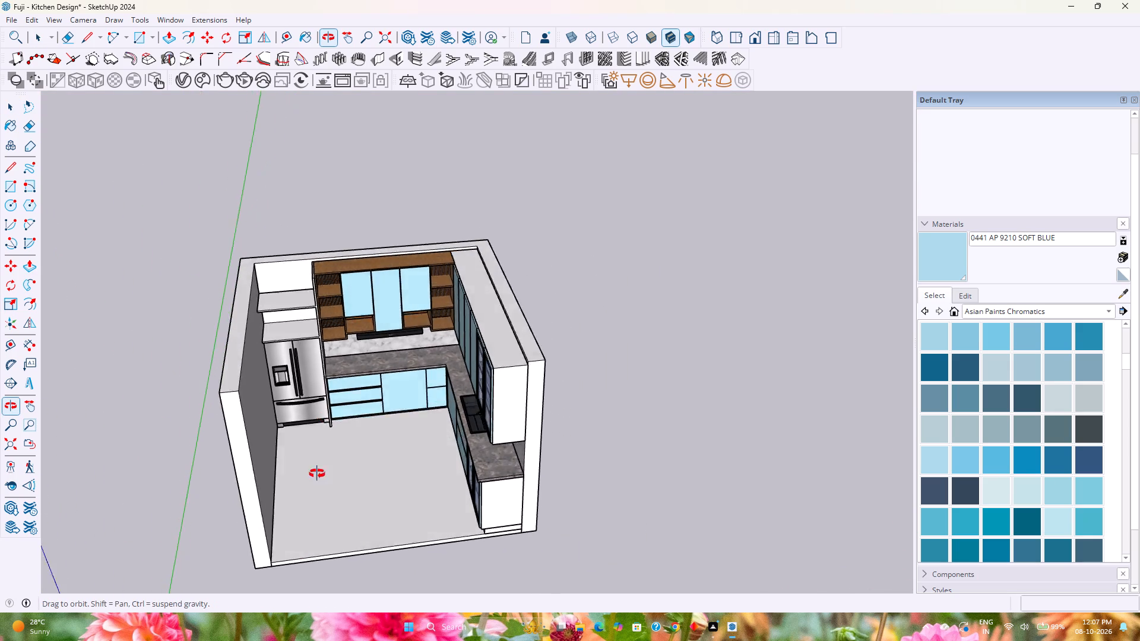
middle_click_drag(317, 474, 340, 397)
middle_click_drag(390, 407, 435, 502, "shift")
middle_click_drag(435, 504, 422, 419)
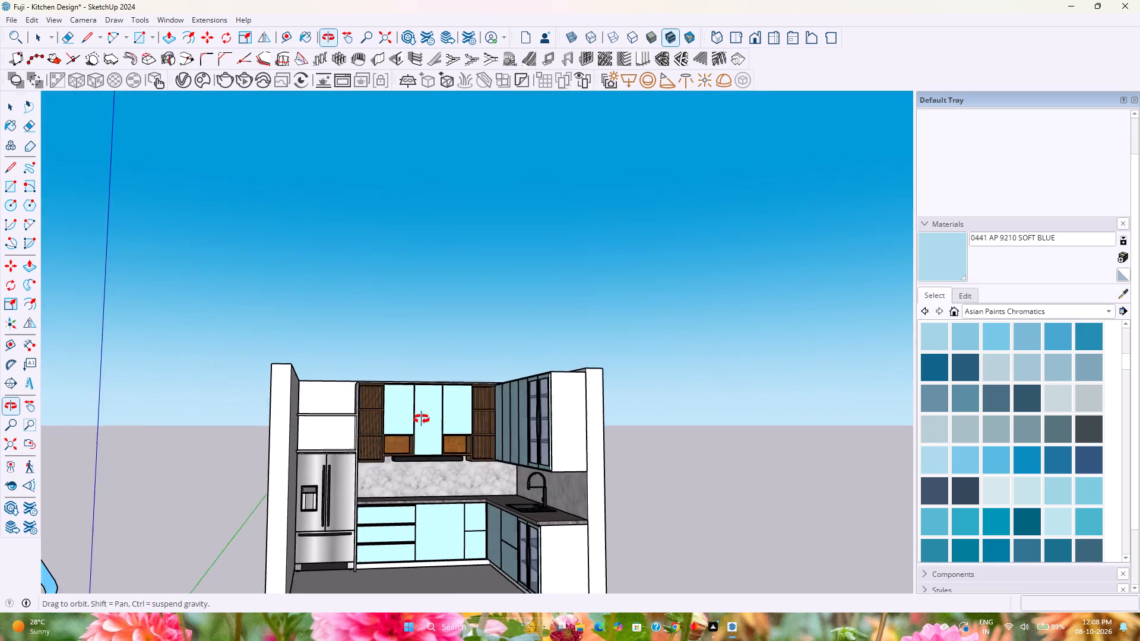
middle_click_drag(422, 419, 491, 455)
left_click(976, 465)
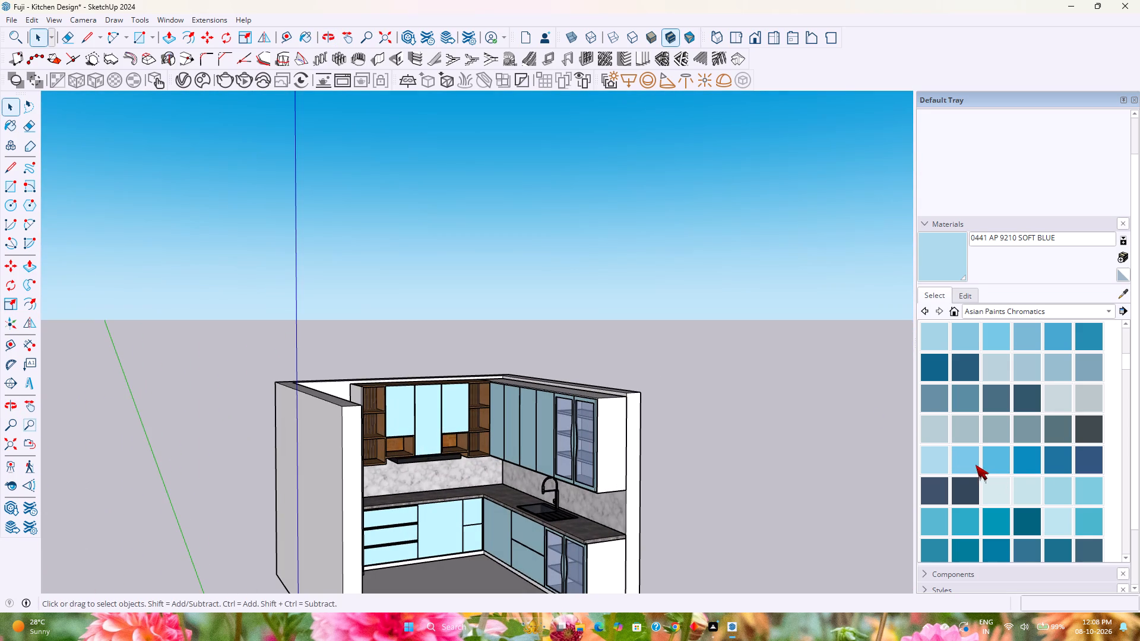
key("space")
double_click(539, 449)
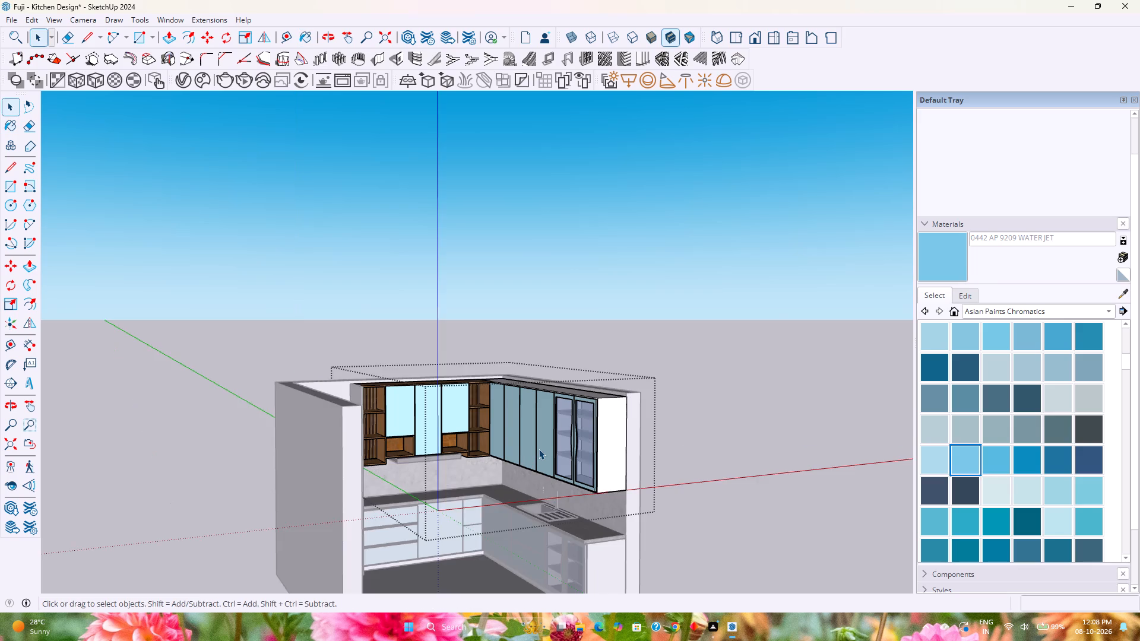
scroll(539, 449, "up", 10)
left_click(941, 256)
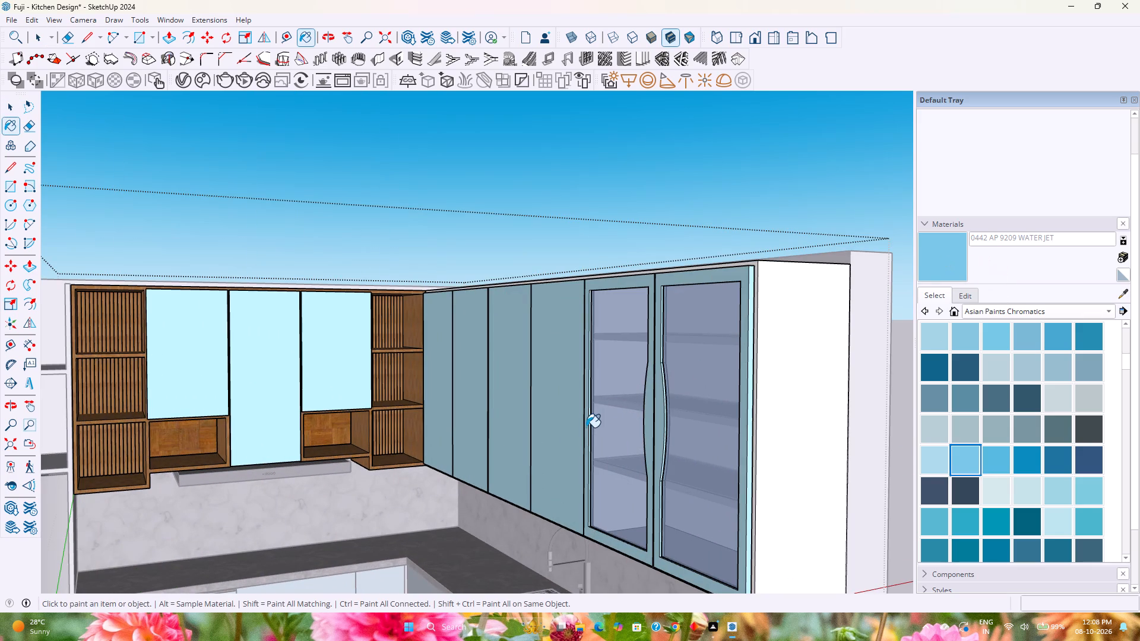
left_click(587, 427)
left_click(556, 427)
left_click(468, 429)
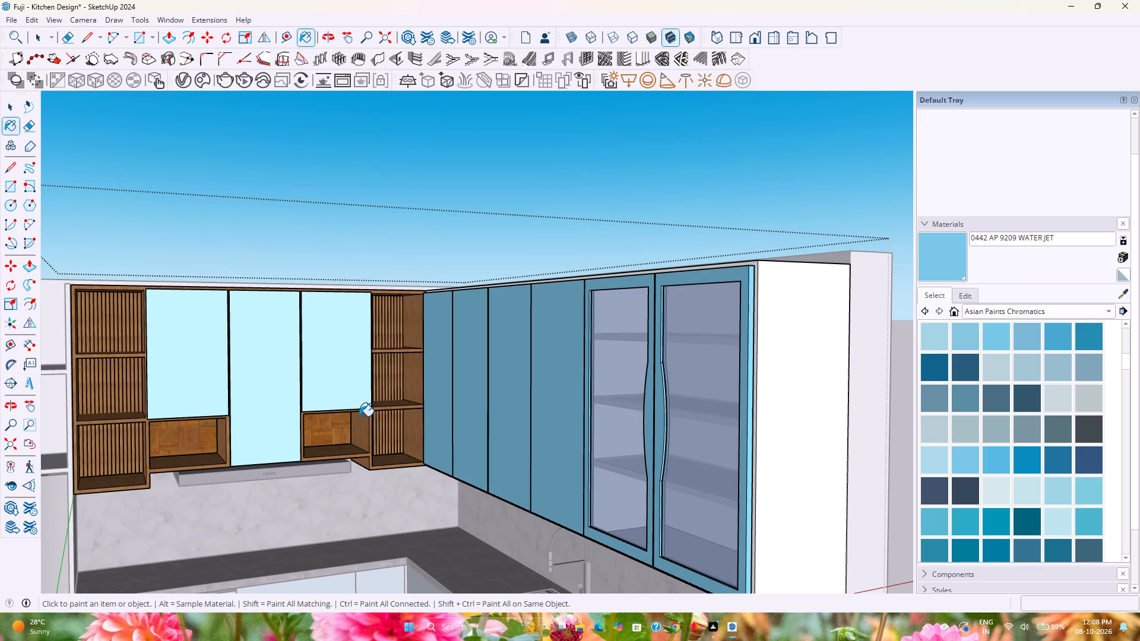
left_click(333, 389)
scroll(305, 383, "down", 6)
key("space")
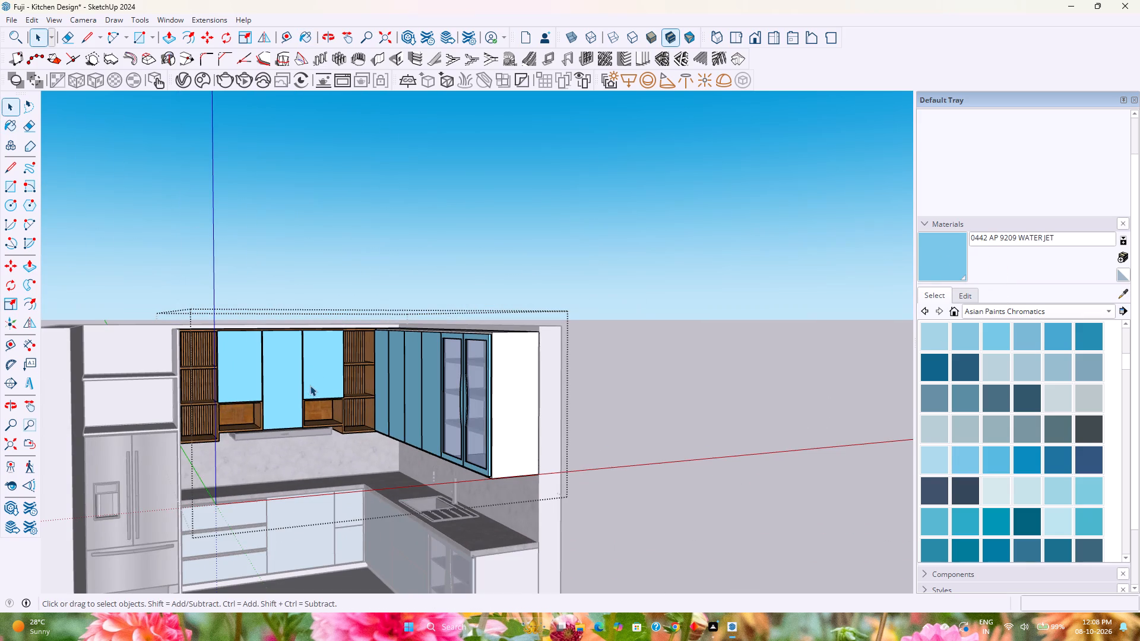
key("Escape")
key("space")
Examine the recoloured kitchen from several angles, down to the groove under the countertop's open end beside the glazed base cabinets.
scroll(615, 389, "down", 1)
middle_click_drag(683, 440, 617, 395)
scroll(617, 395, "down", 2)
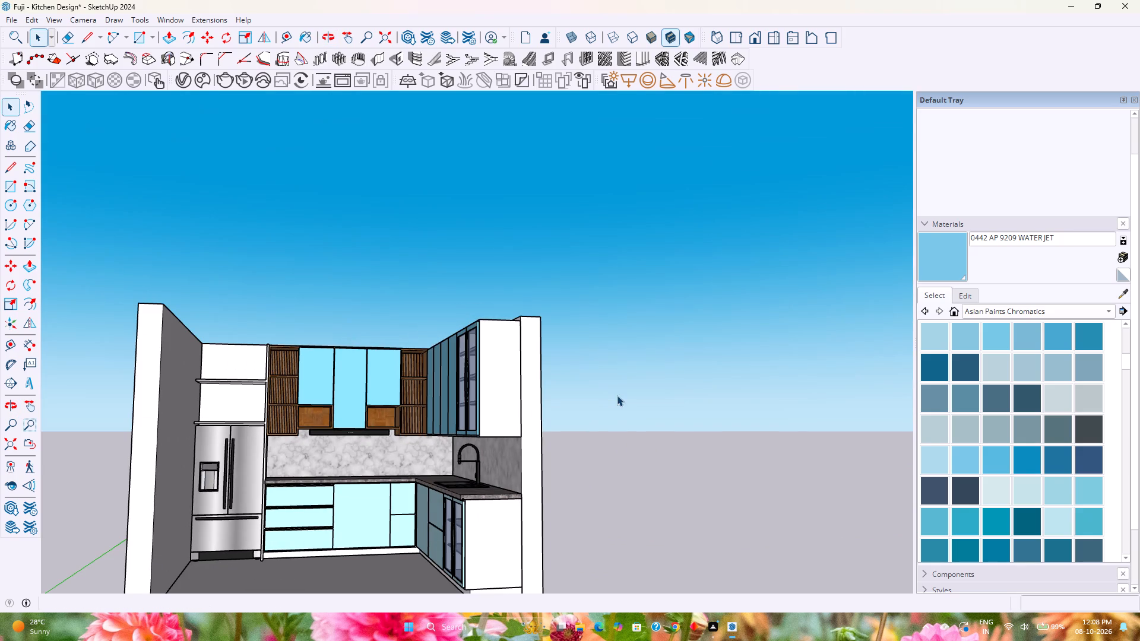
left_click(645, 456)
middle_click_drag(495, 504, 456, 489)
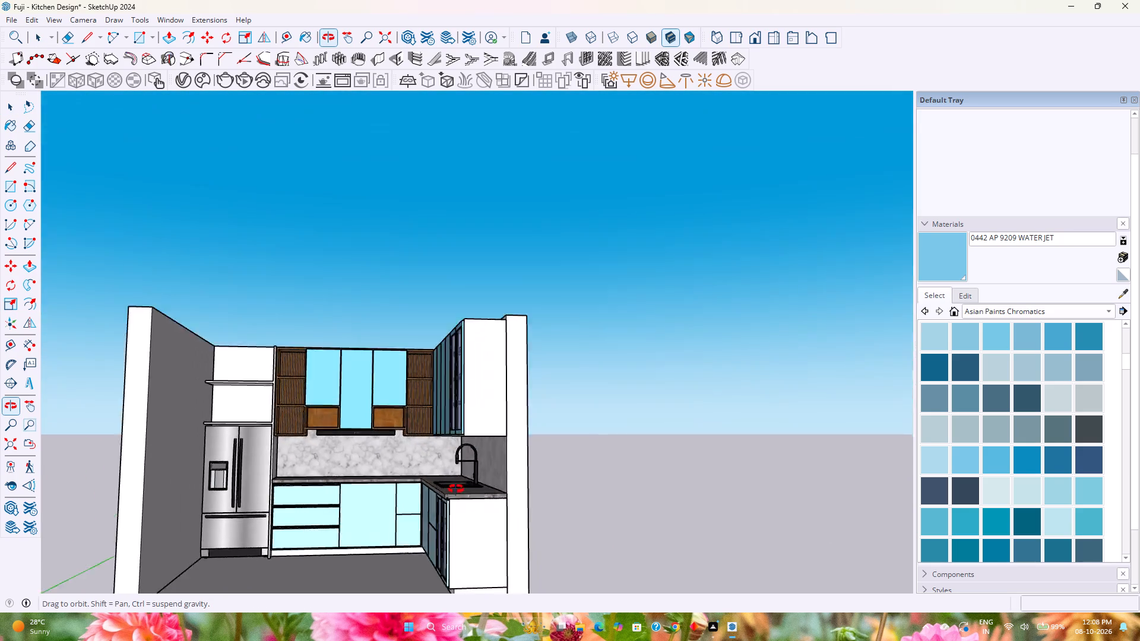
middle_click_drag(456, 489, 506, 536)
scroll(507, 536, "down", 2)
middle_click_drag(457, 511, 438, 484, "shift")
middle_click_drag(416, 475, 511, 526)
scroll(531, 500, "up", 12)
scroll(480, 503, "up", 4)
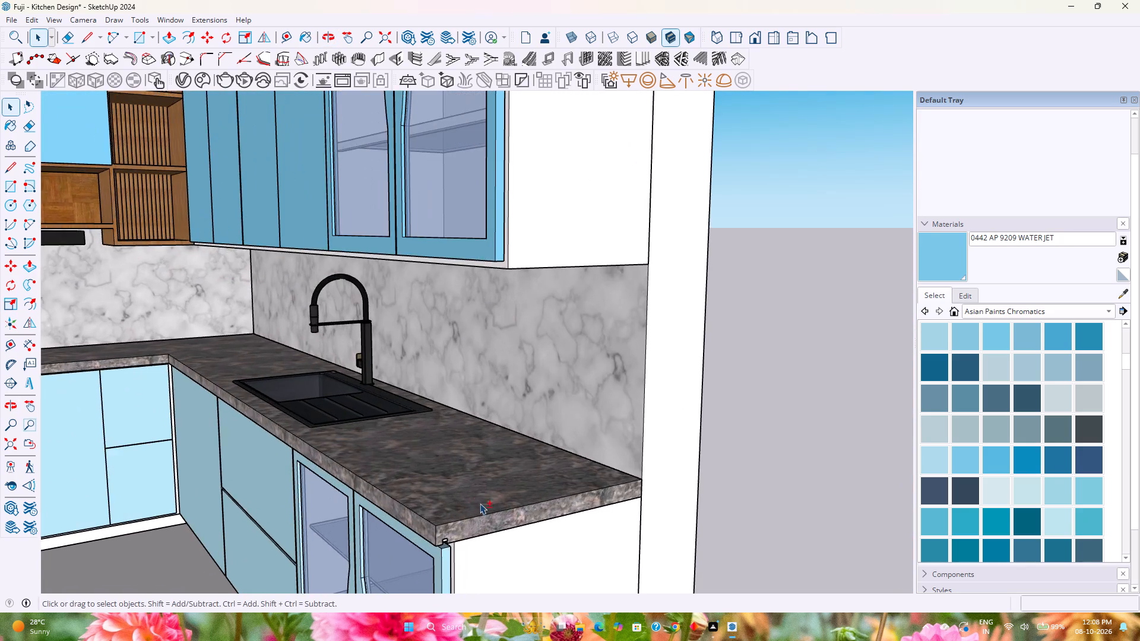
middle_click_drag(480, 503, 514, 480, "shift")
scroll(474, 509, "up", 4)
scroll(474, 509, "down", 4)
middle_click_drag(488, 487, 546, 521, "shift")
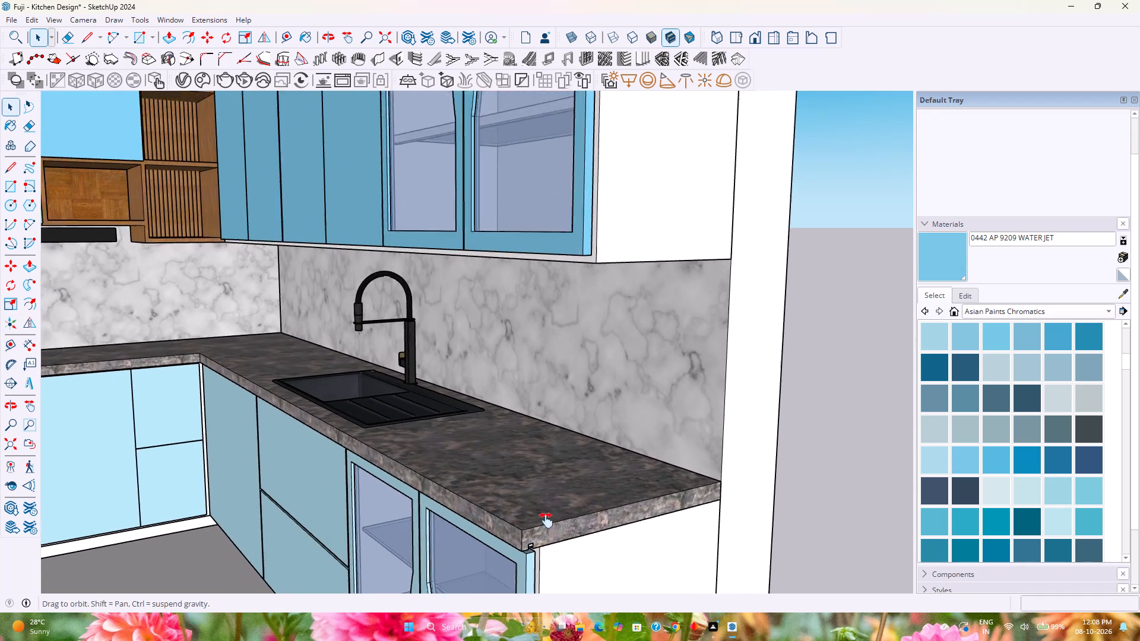
middle_click_drag(546, 521, 665, 556, "shift")
scroll(665, 556, "down", 10, "shift")
scroll(669, 568, "up", 13)
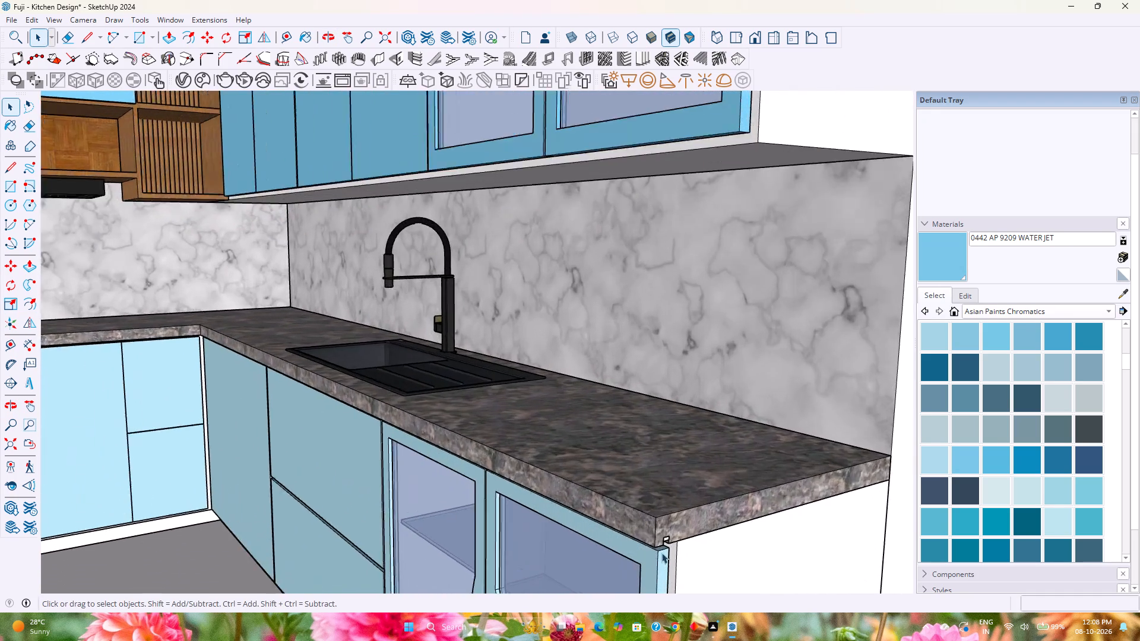
scroll(661, 553, "up", 16)
middle_click_drag(669, 535, 639, 458)
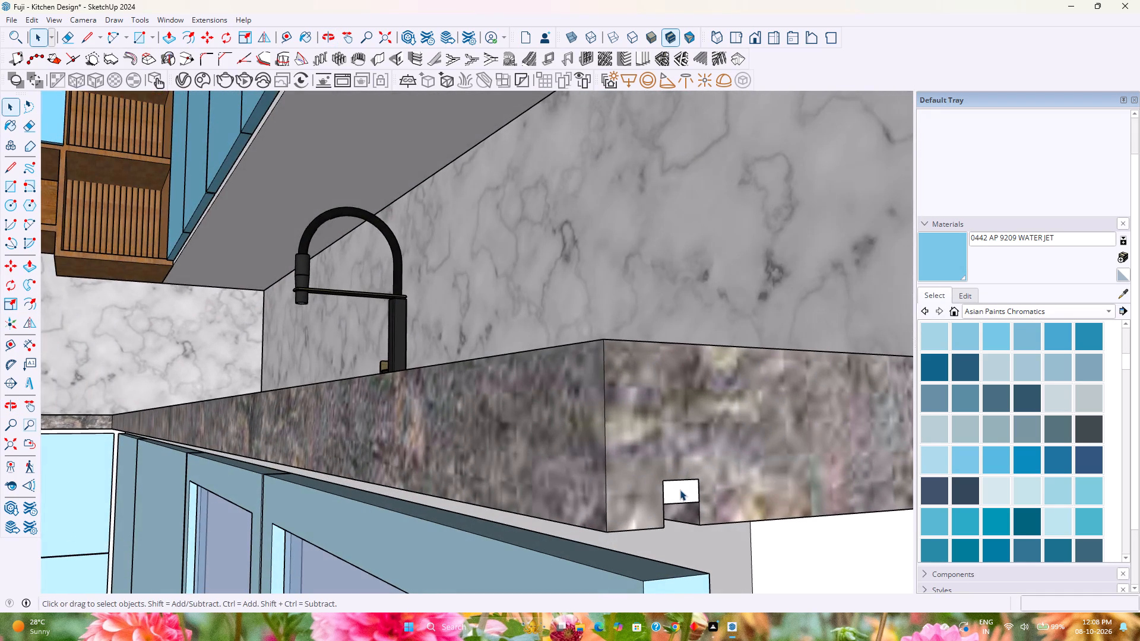
Inside the countertop group, push the end face of the white strip in the underside groove inward by 1".
double_click(680, 490)
key("p")
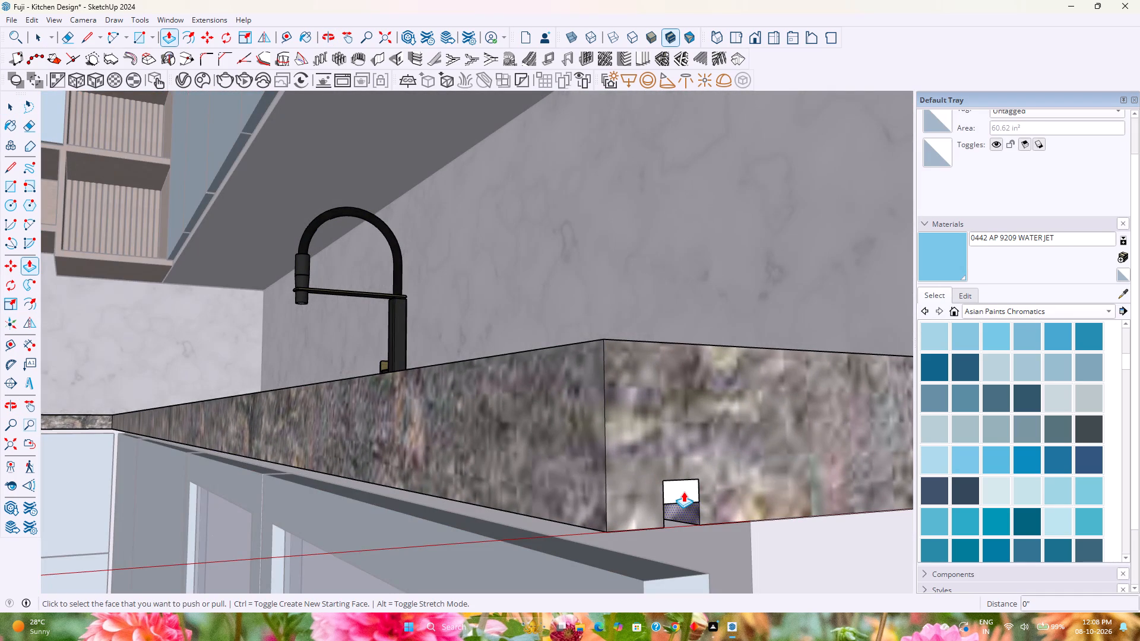
left_click(683, 491)
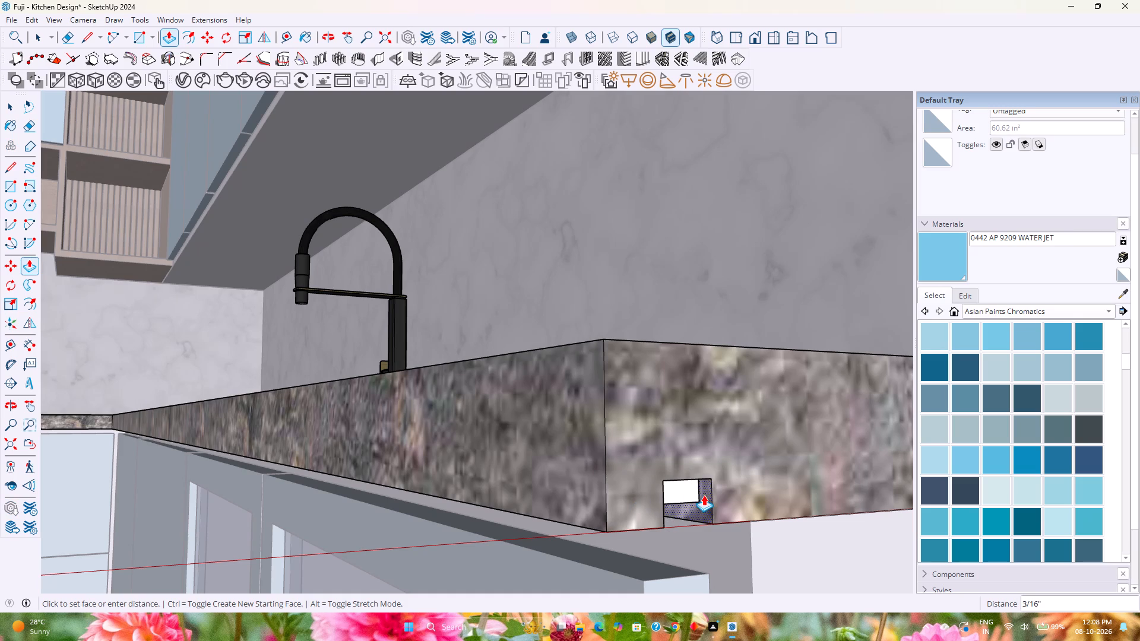
key("Escape")
key("space")
double_click(686, 495)
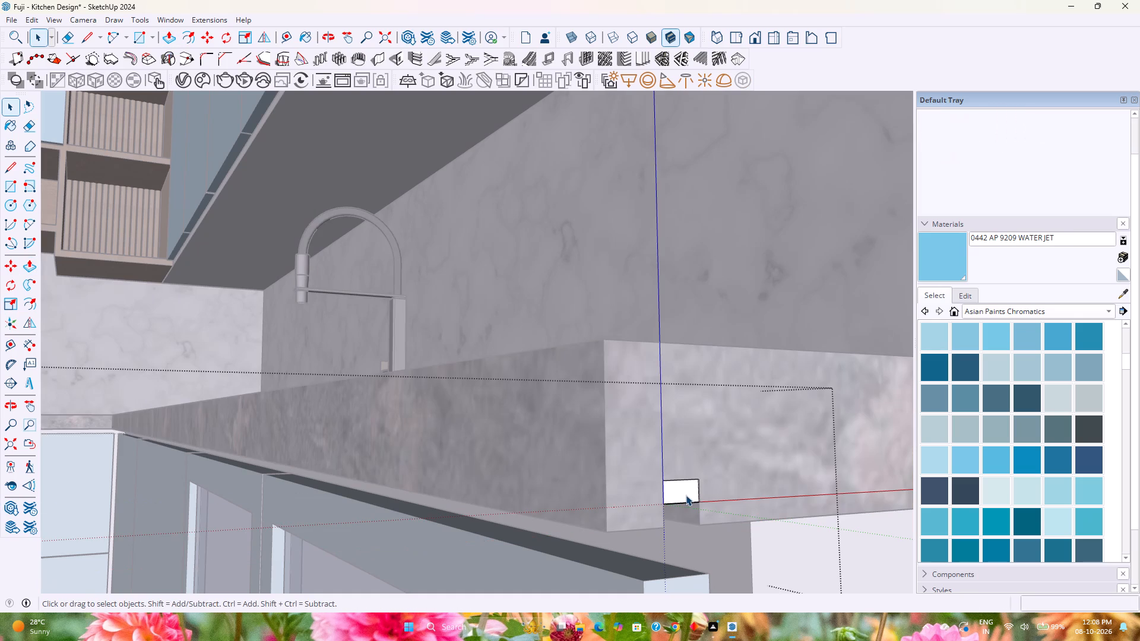
key("p")
left_click(685, 496)
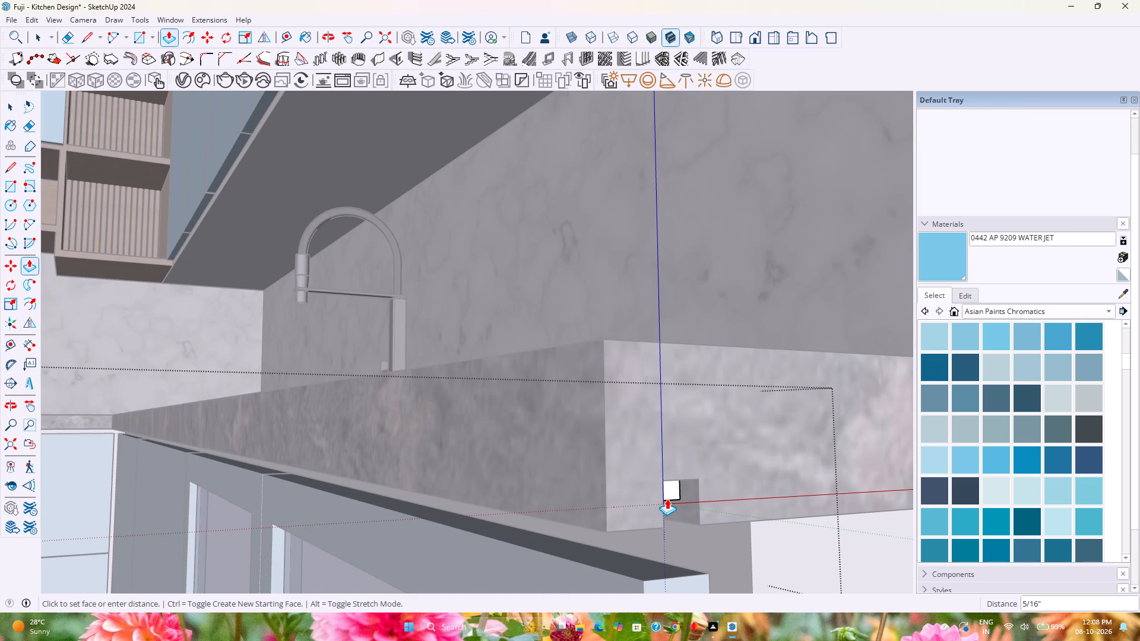
key("1")
key("Return")
middle_click_drag(667, 500, 670, 496)
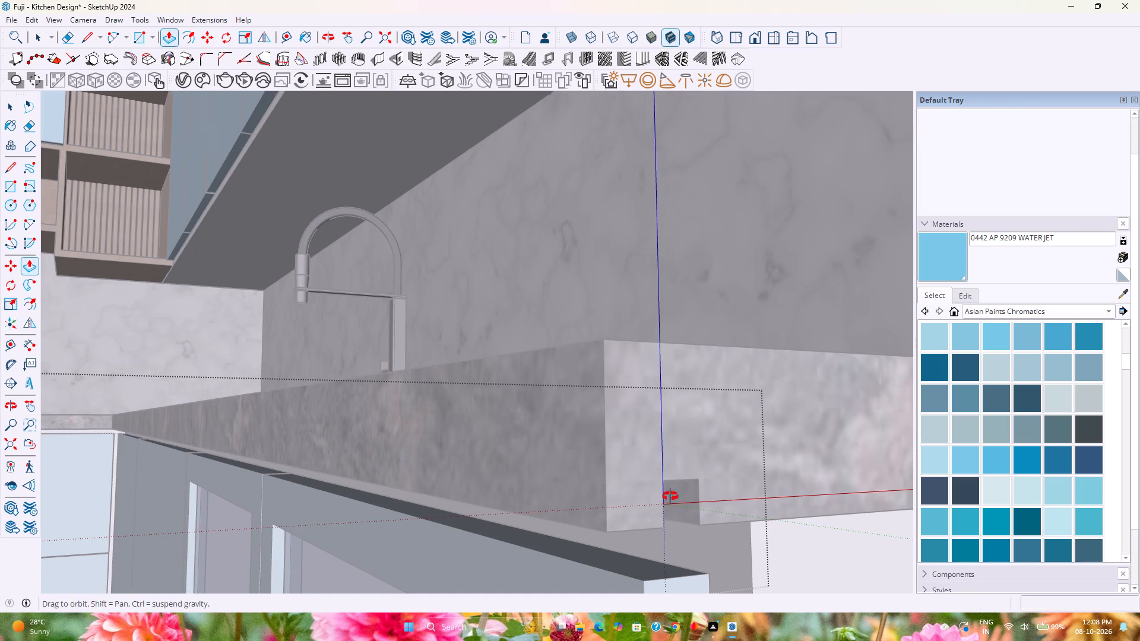
middle_click_drag(670, 496, 777, 391)
scroll(664, 528, "up", 1)
middle_click_drag(664, 528, 613, 428)
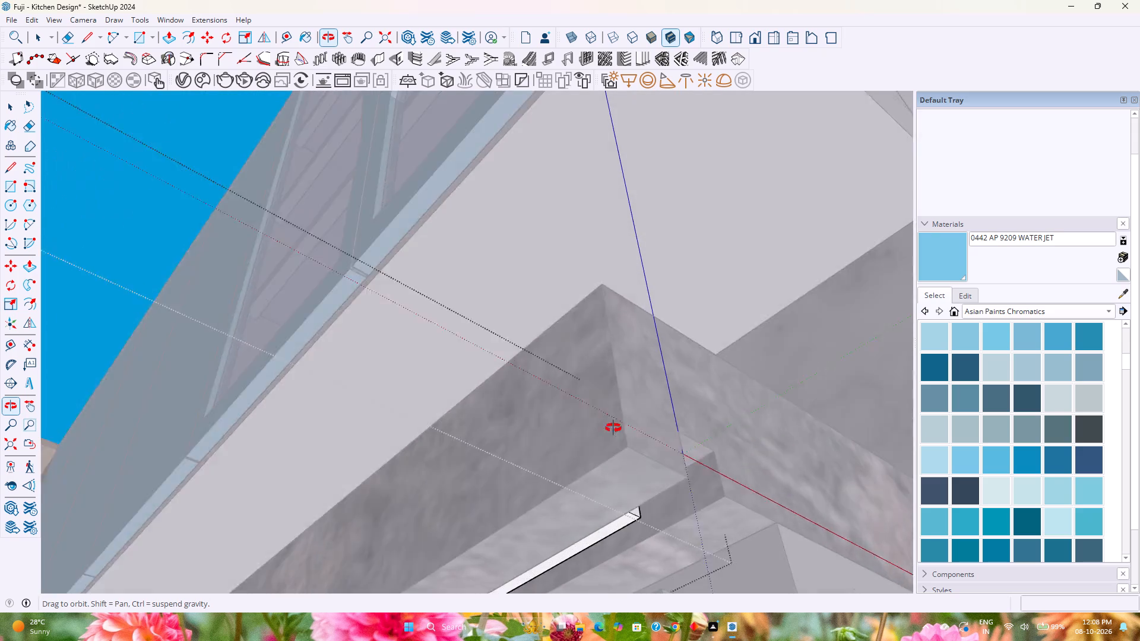
middle_click_drag(613, 428, 566, 427)
middle_click_drag(633, 496, 634, 410)
scroll(655, 447, "up", 2)
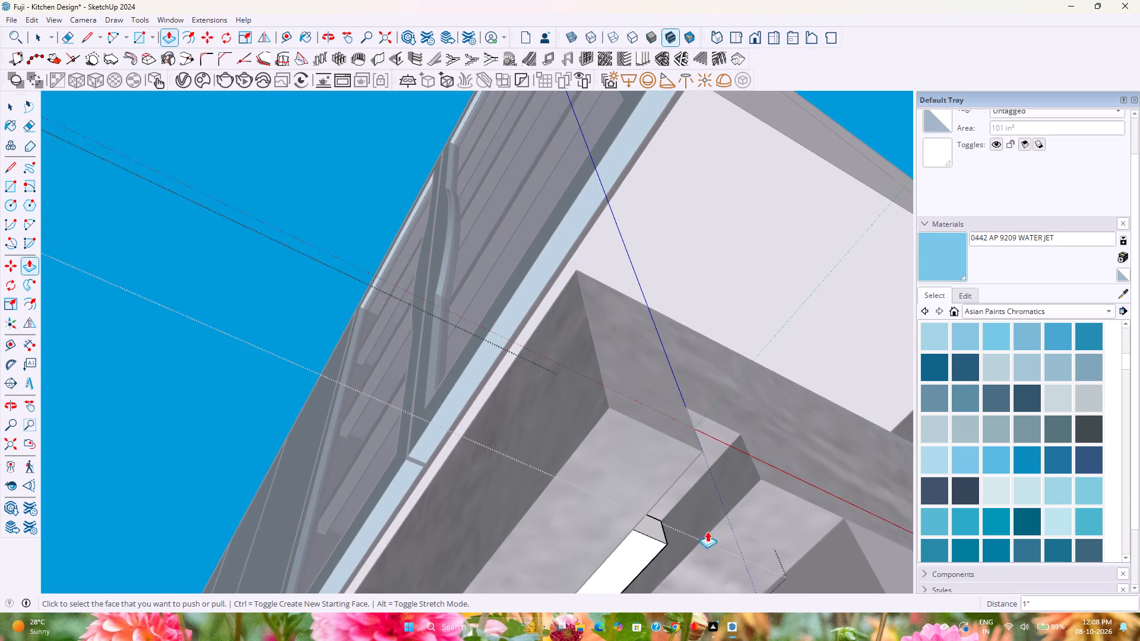
scroll(702, 532, "up", 2)
key("Escape")
key("space")
key("Escape")
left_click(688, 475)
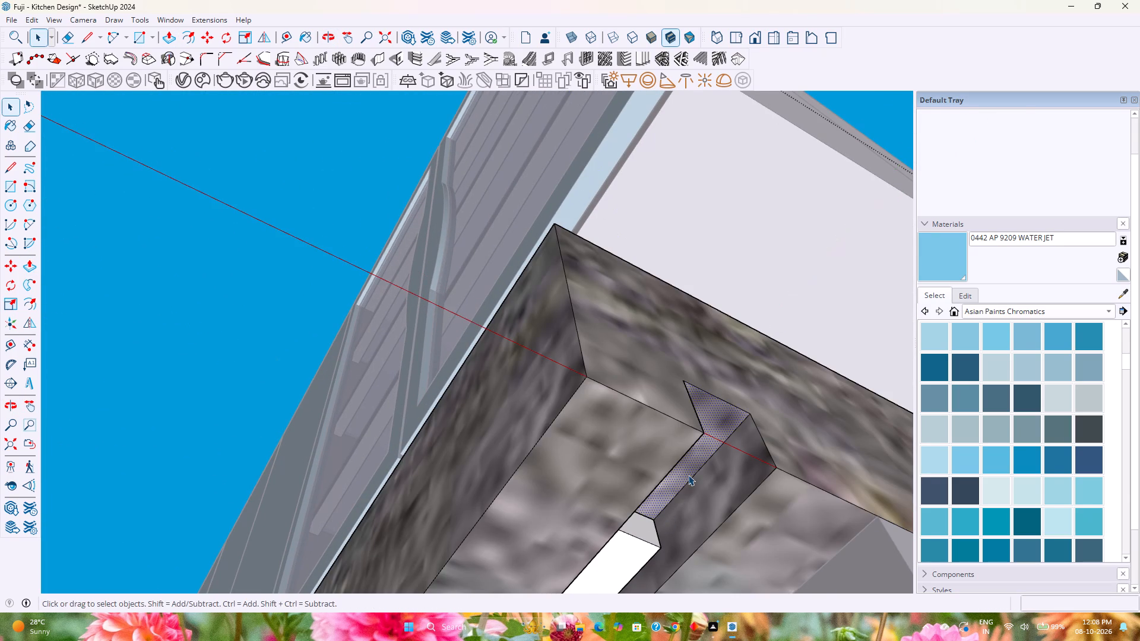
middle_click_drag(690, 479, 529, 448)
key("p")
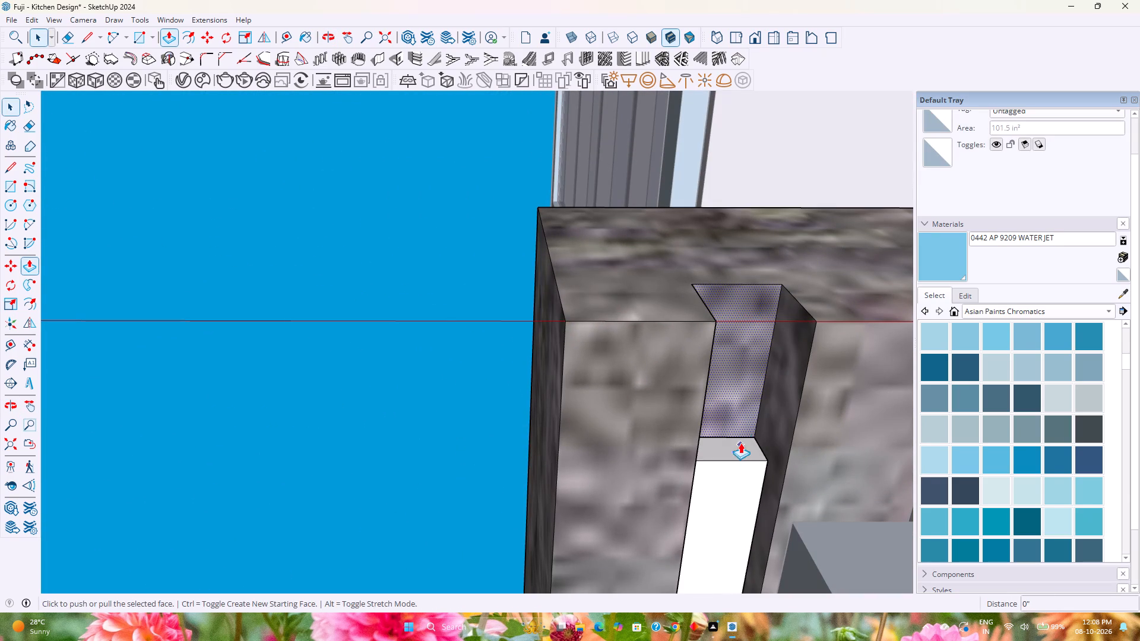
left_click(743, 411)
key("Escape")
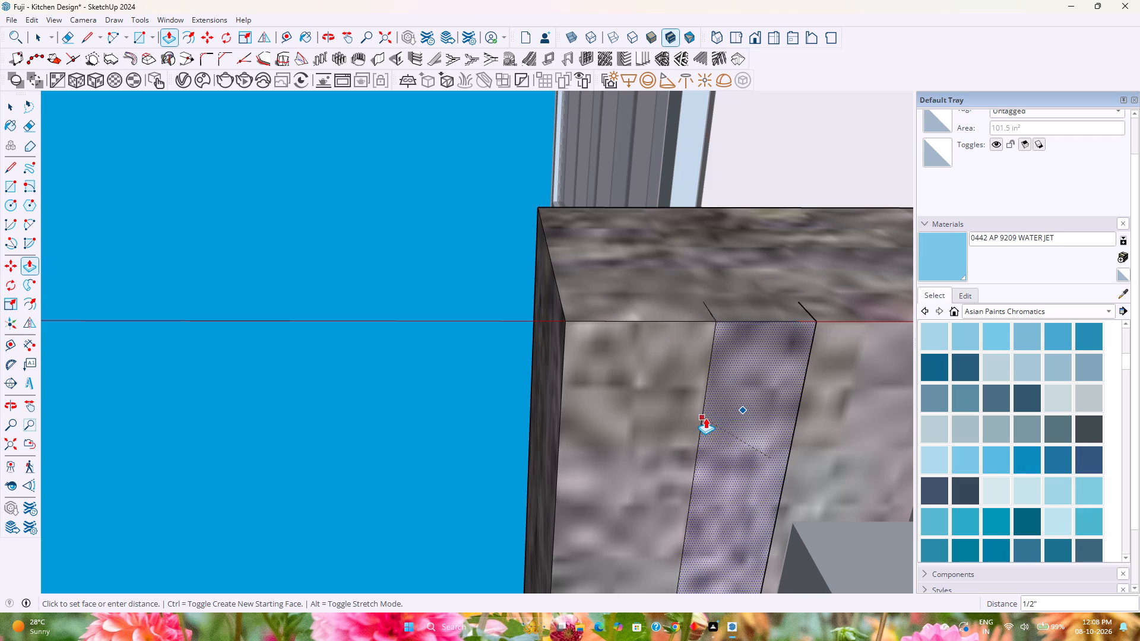
Draw a line across the groove at the white strip's end and pull the exposed groove face 1/2" down, flush with the countertop's underside.
left_click(87, 38)
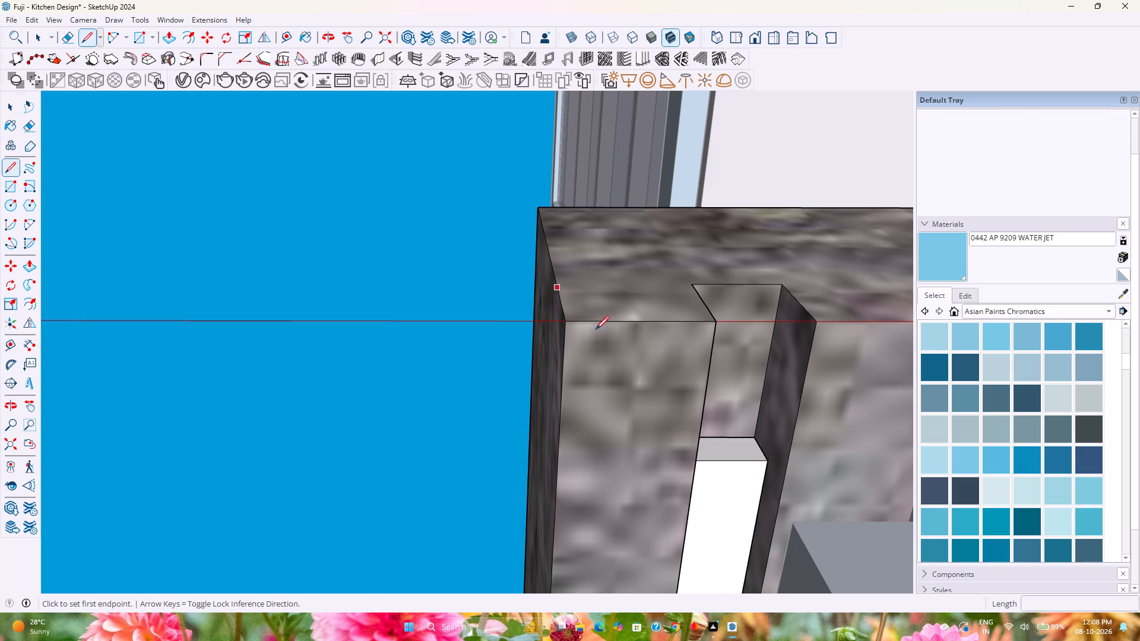
left_click(756, 436)
middle_click_drag(728, 435, 634, 504)
middle_click_drag(751, 334, 700, 441)
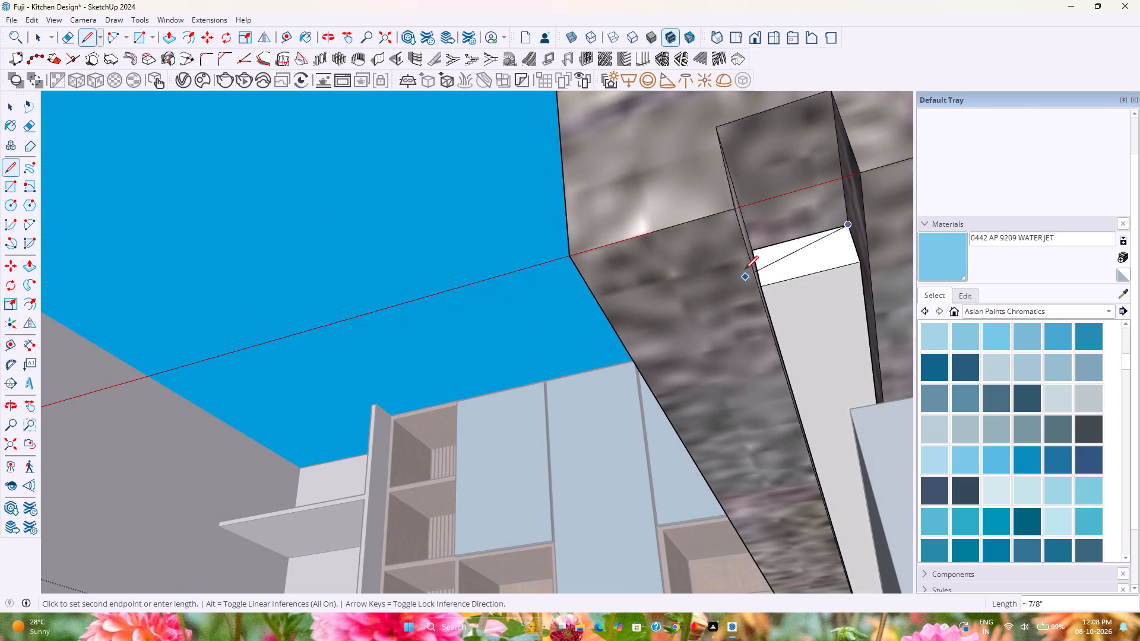
left_click(759, 248)
key("p")
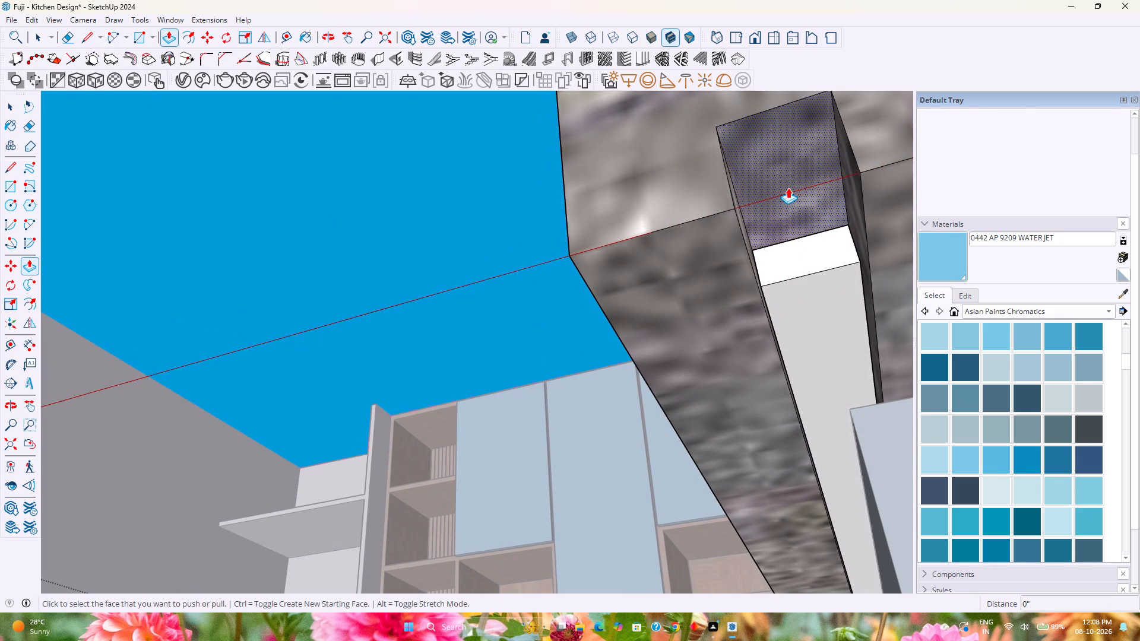
left_click(788, 188)
left_click(689, 221)
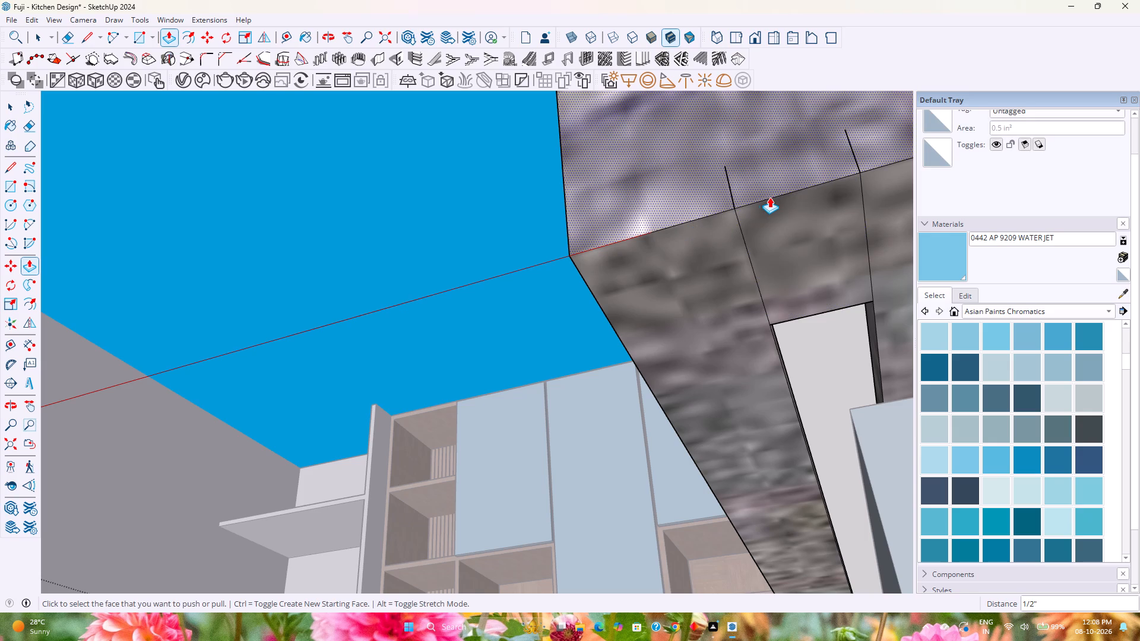
Erase the leftover groove edges on the countertop's end face and underside.
key("e")
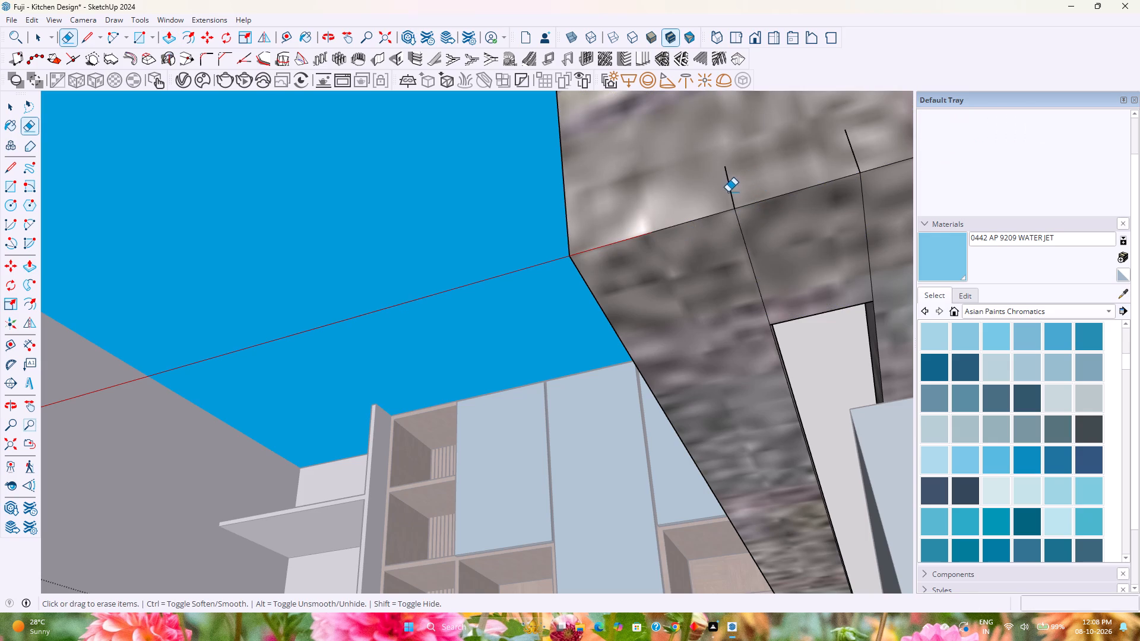
left_click(733, 189)
left_click(729, 193)
left_click_drag(860, 160, 859, 160)
left_click_drag(859, 160, 854, 161)
left_click_drag(764, 257, 747, 264)
left_click(866, 224)
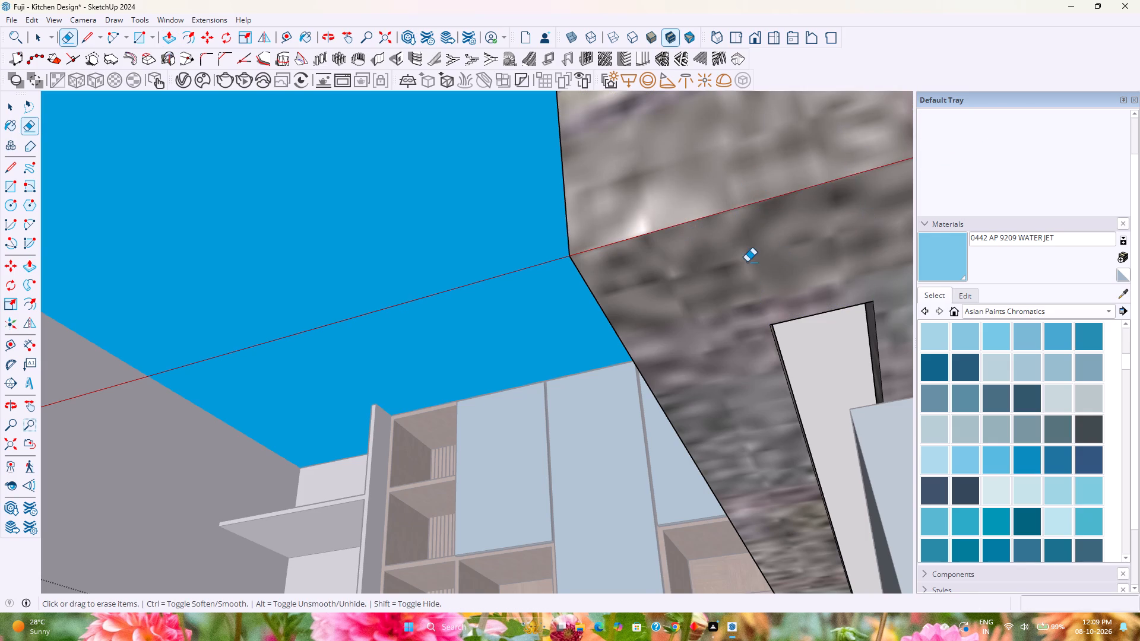
Leave the countertop group and examine the whole kitchen's fronts and countertop from the open side.
scroll(747, 262, "down", 5)
key("space")
scroll(667, 267, "down", 5)
middle_click_drag(682, 280, 758, 363)
scroll(759, 364, "down", 6)
scroll(634, 369, "down", 1)
middle_click_drag(634, 371, 672, 434)
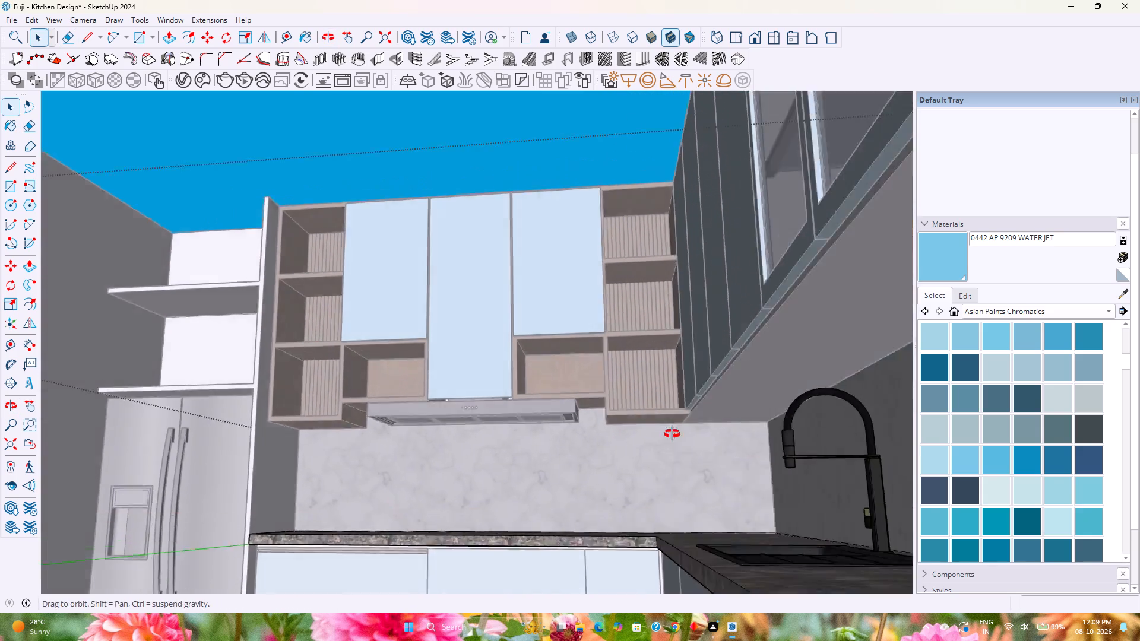
middle_click_drag(672, 434, 735, 484)
scroll(726, 452, "down", 5)
scroll(719, 439, "up", 1)
key("Escape")
key("Escape")
scroll(698, 430, "down", 8)
middle_click_drag(696, 435, 696, 435, "shift")
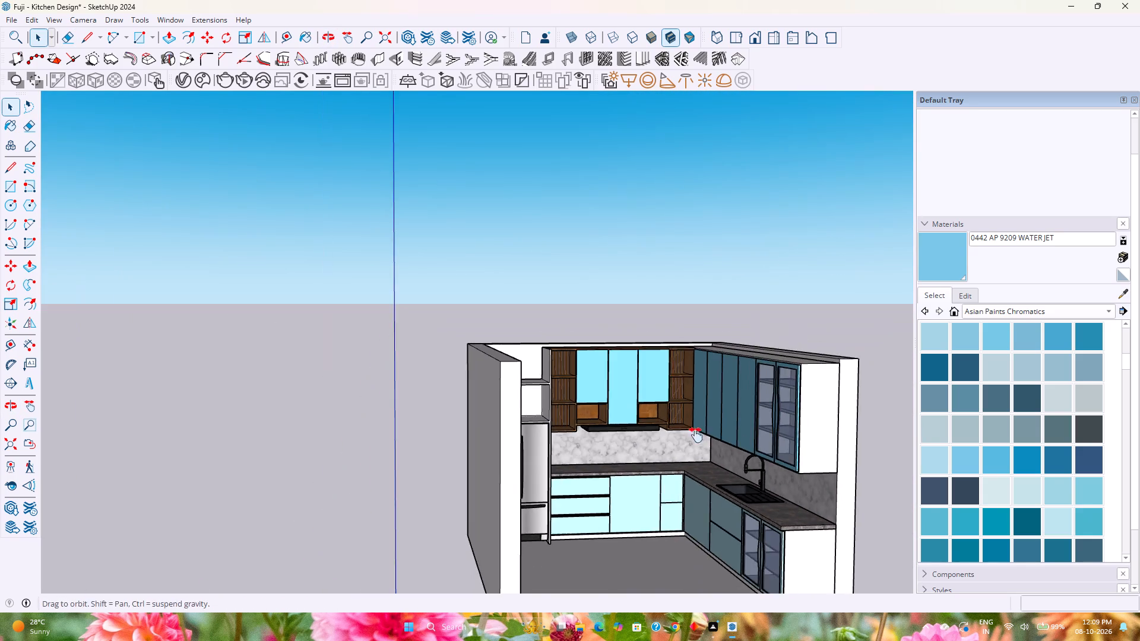
middle_click_drag(696, 435, 536, 332, "shift")
scroll(531, 331, "down", 3, "shift")
middle_click_drag(534, 338, 653, 387)
left_click(695, 398)
scroll(565, 375, "up", 5)
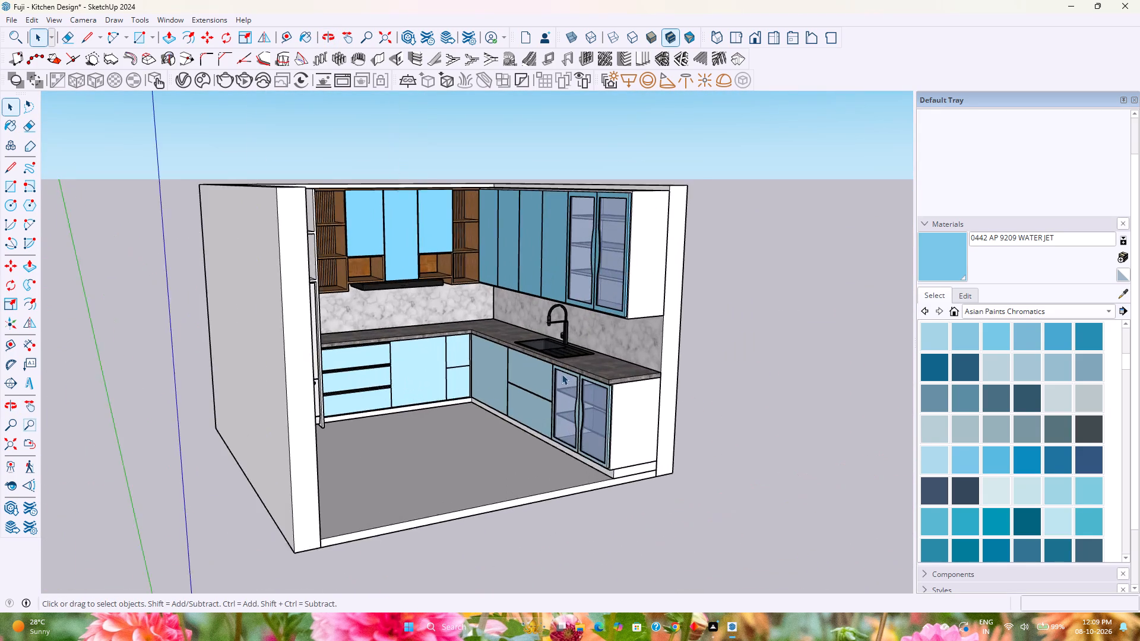
Inside the upper cabinet group, repaint the solid fronts and glazed door frames with 0441 AP 9210 SOFT BLUE.
scroll(562, 374, "up", 2)
left_click(564, 252)
double_click(556, 250)
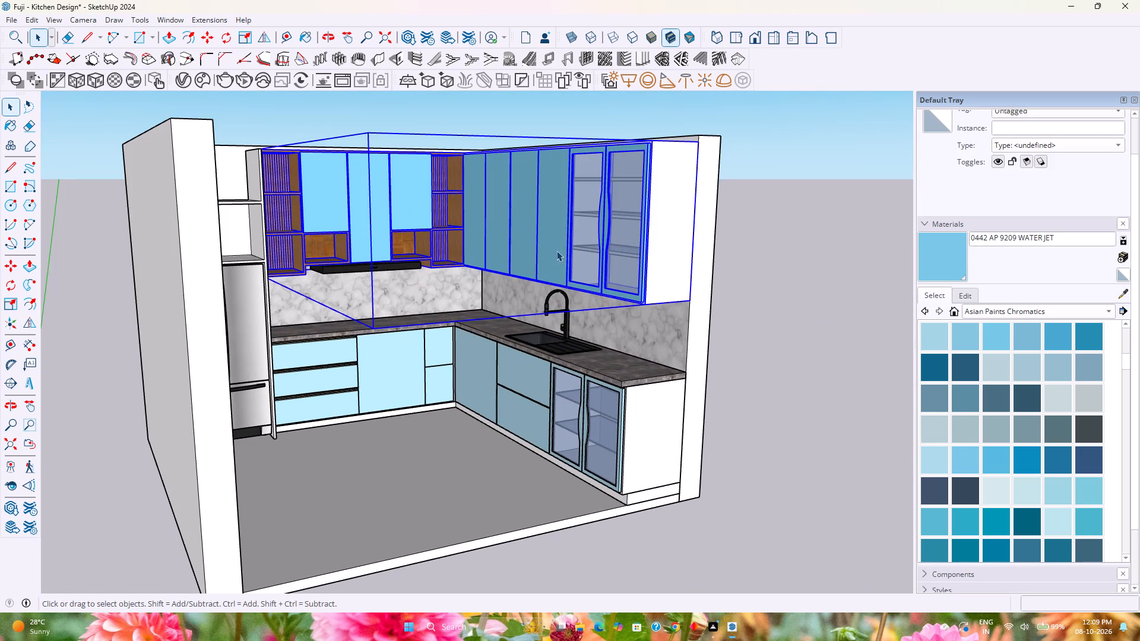
left_click(938, 468)
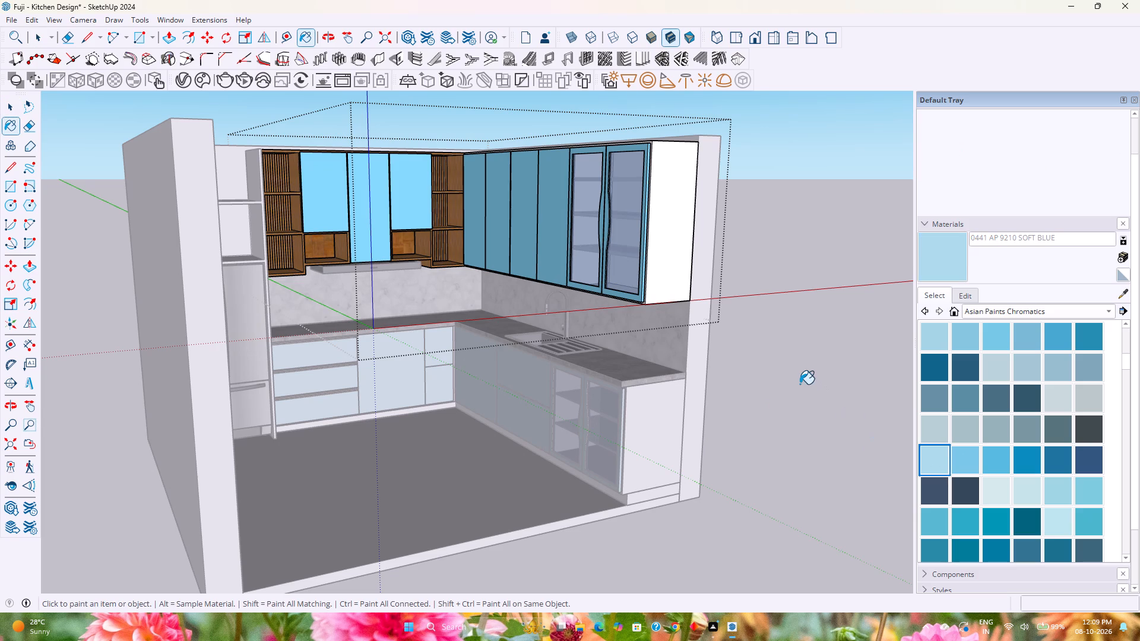
left_click(550, 254)
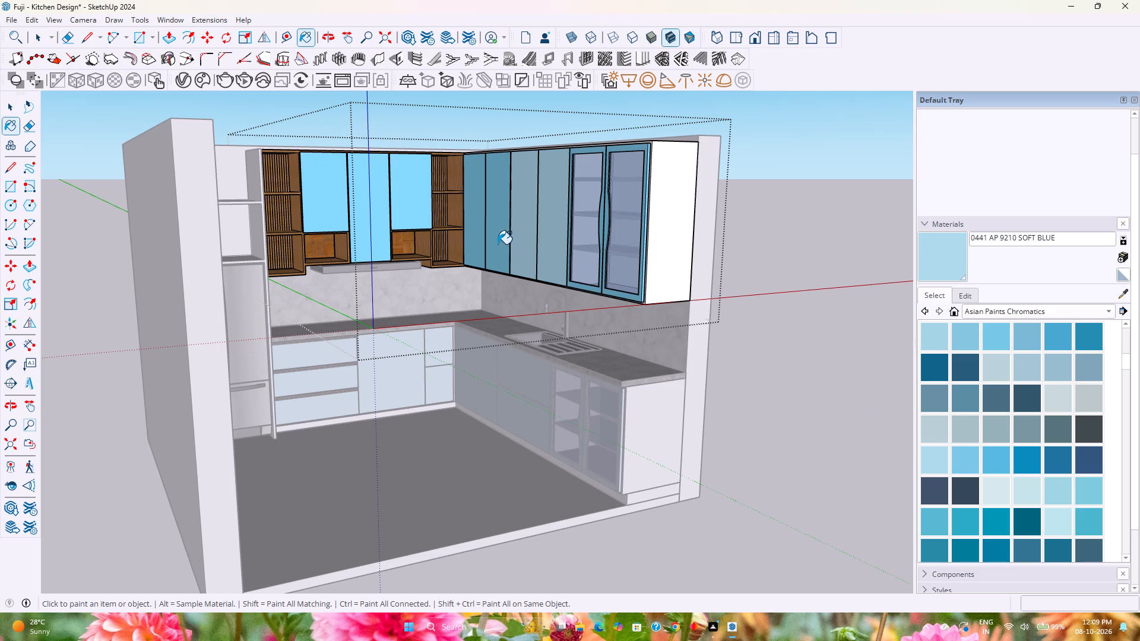
left_click(498, 244)
left_click(406, 218)
scroll(578, 195, "up", 8)
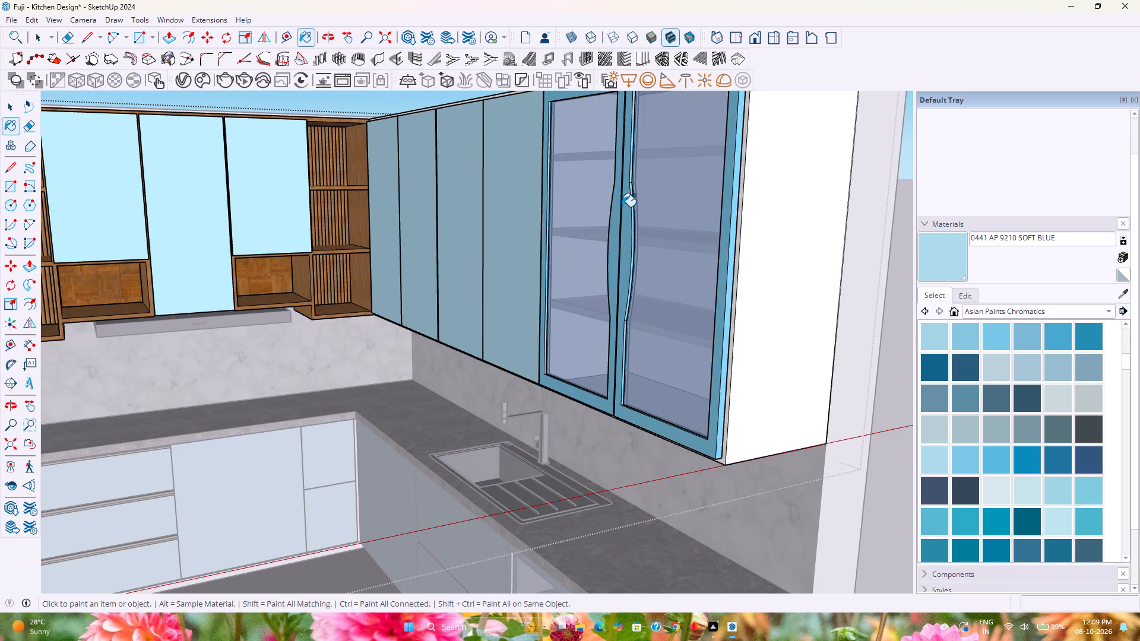
left_click(626, 218)
scroll(552, 342, "down", 4)
key("Escape")
key("space")
key("Escape")
key("space")
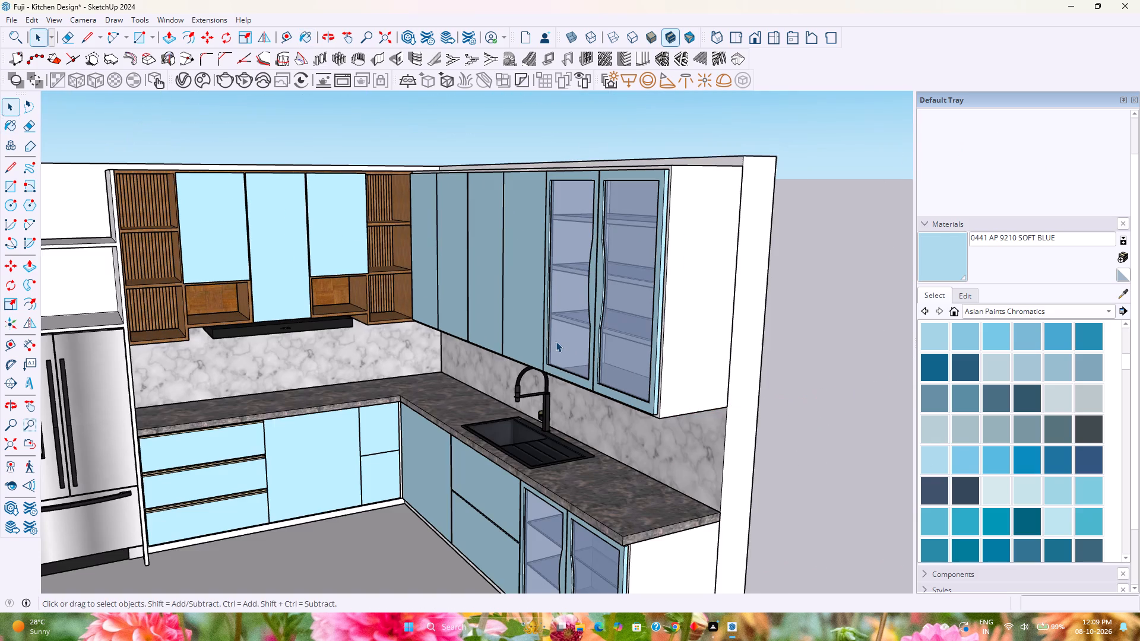
Check the repainted upper cabinets from a few angles and save the kitchen model.
middle_click_drag(689, 395, 594, 340)
scroll(591, 340, "down", 4)
middle_click_drag(533, 347, 533, 349)
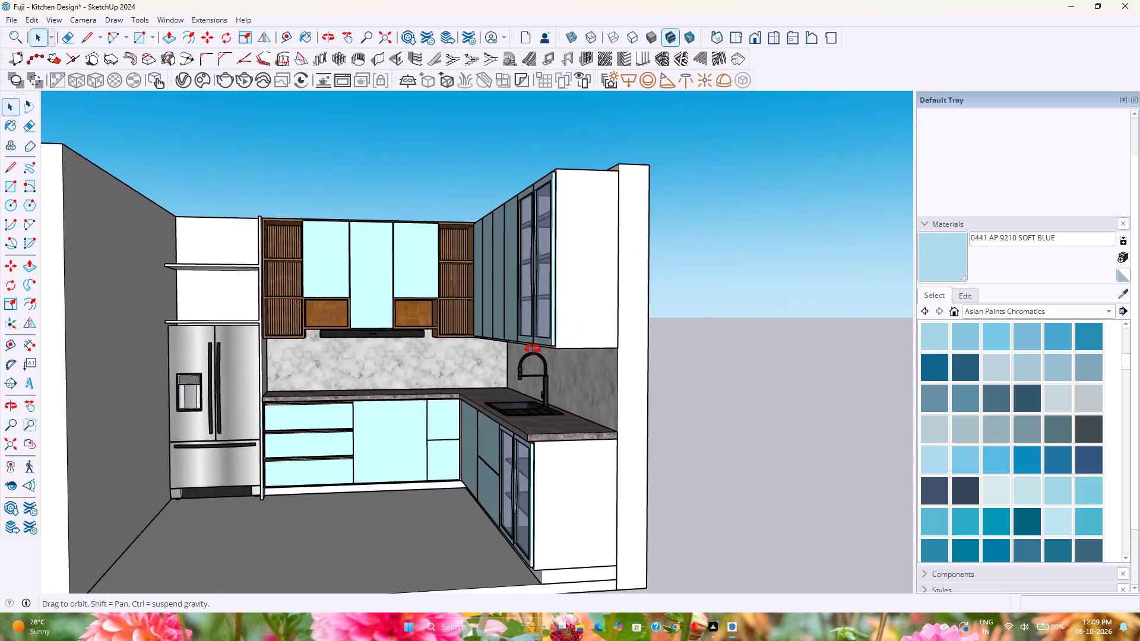
middle_click_drag(533, 349, 670, 396)
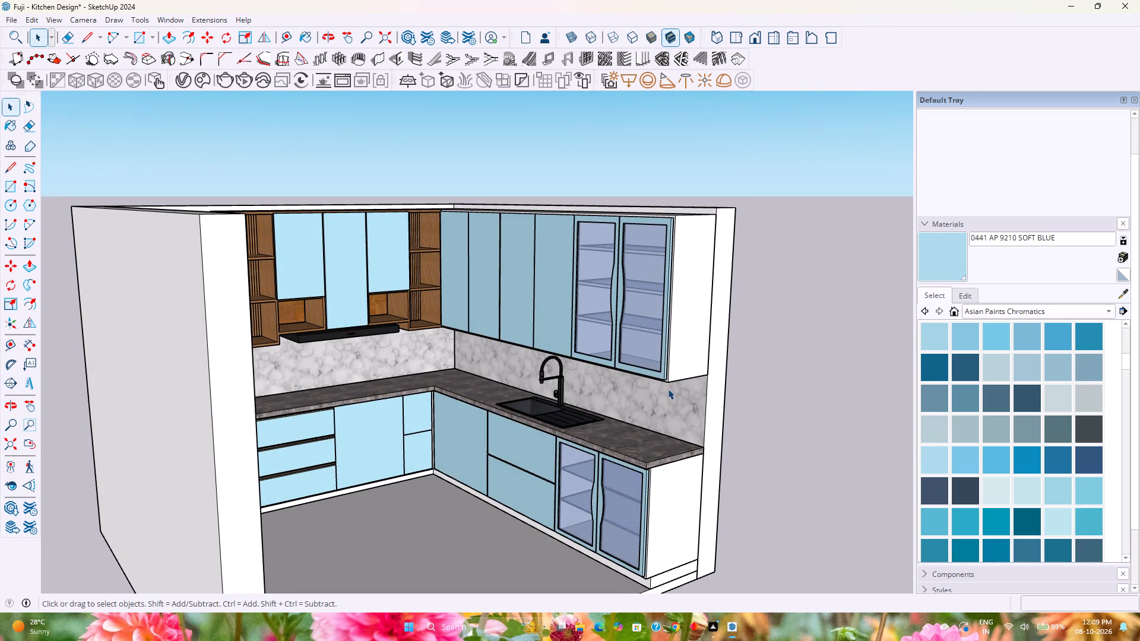
right_click(423, 298)
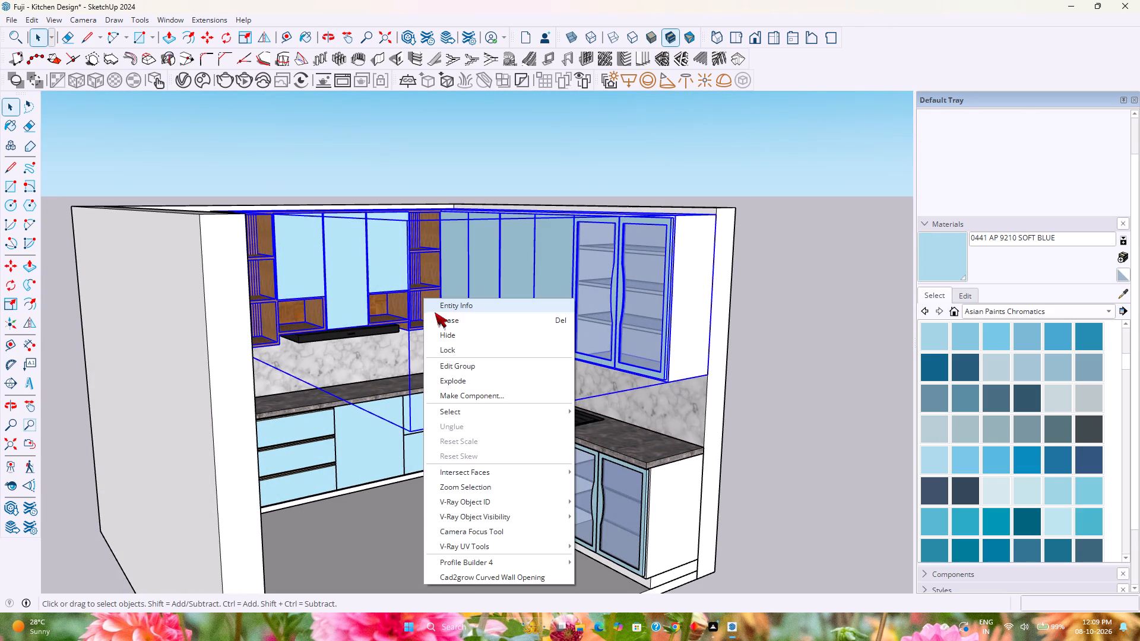
left_click(793, 332)
middle_click_drag(781, 349, 698, 377)
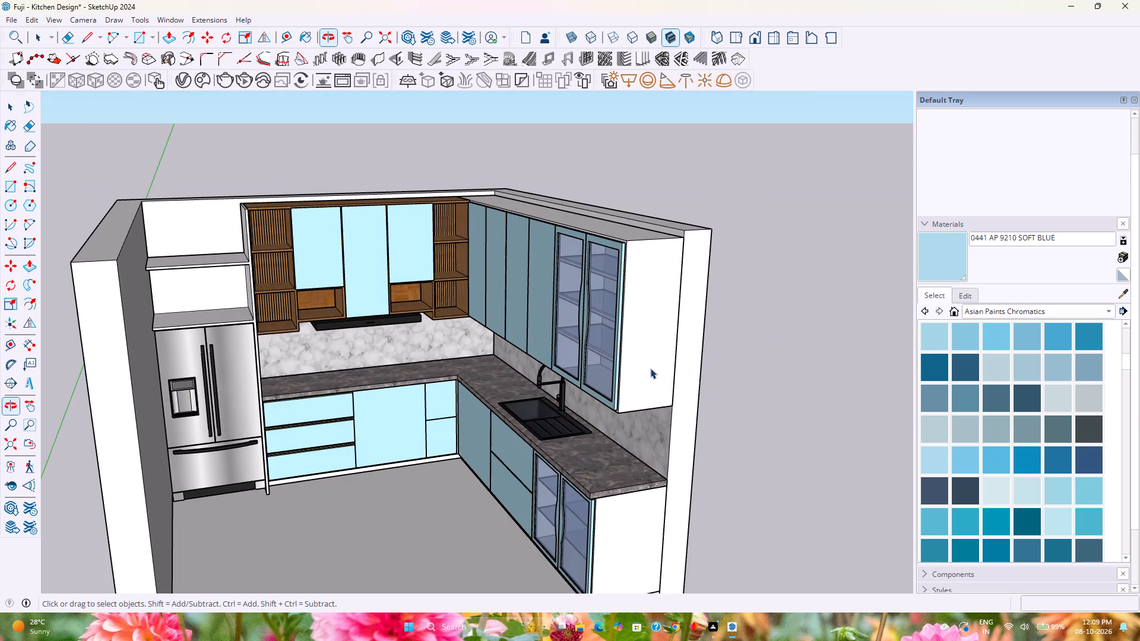
key("ctrl+a")
key("ctrl+s")
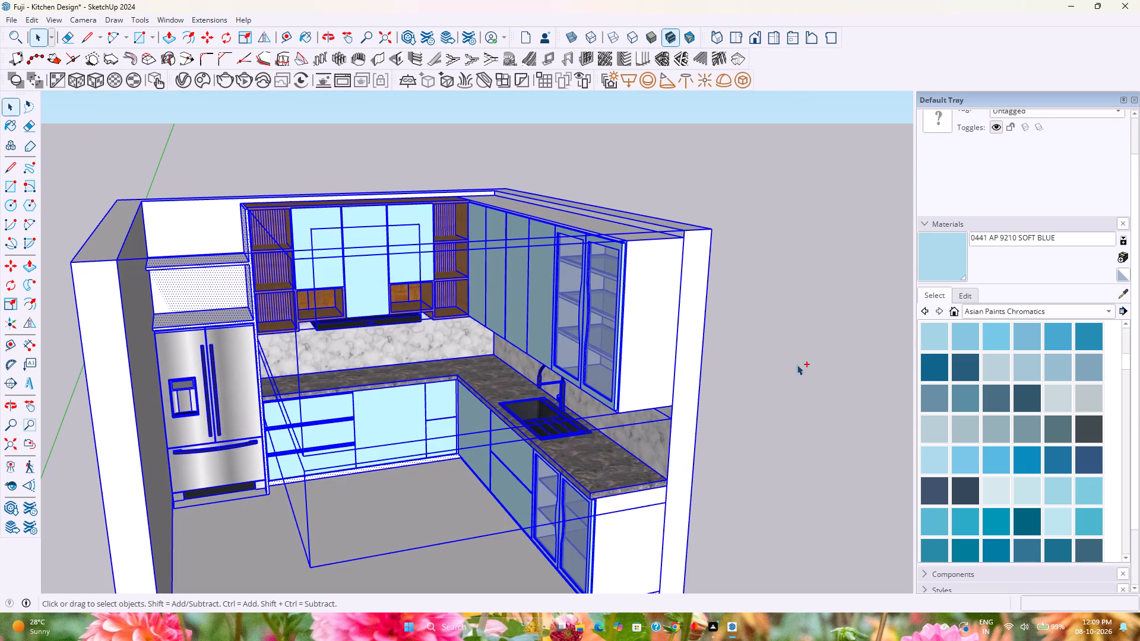
left_click(721, 363)
key("ctrl+s")
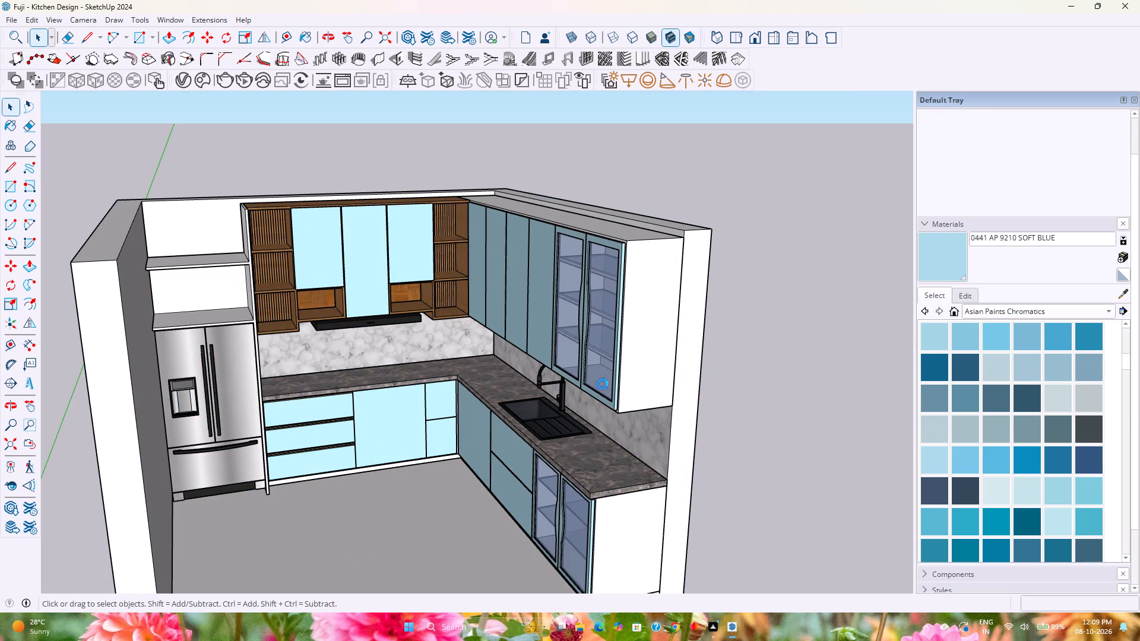
Paint the top faces of both shelves above the refrigerator with Wood Cherry Original from the Wood materials.
scroll(603, 384, "up", 3)
scroll(508, 376, "down", 2)
middle_click_drag(505, 376, 407, 404)
middle_click_drag(362, 389, 661, 436, "shift")
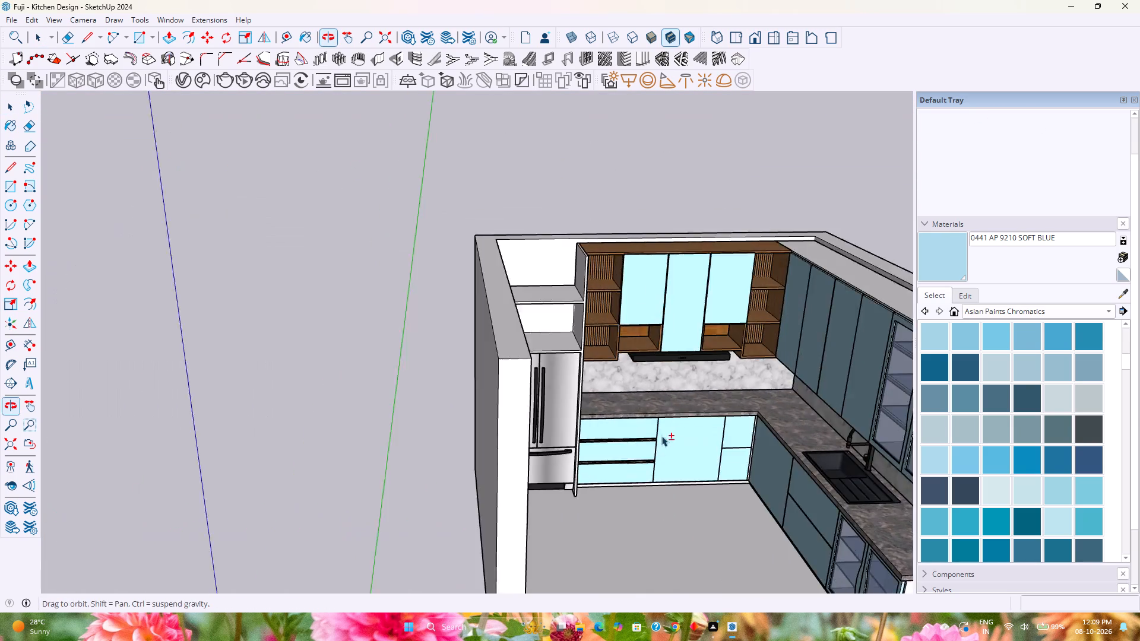
middle_click_drag(661, 436, 658, 436, "shift")
middle_click_drag(639, 429, 479, 426)
scroll(527, 322, "up", 9)
middle_click_drag(556, 321, 596, 382)
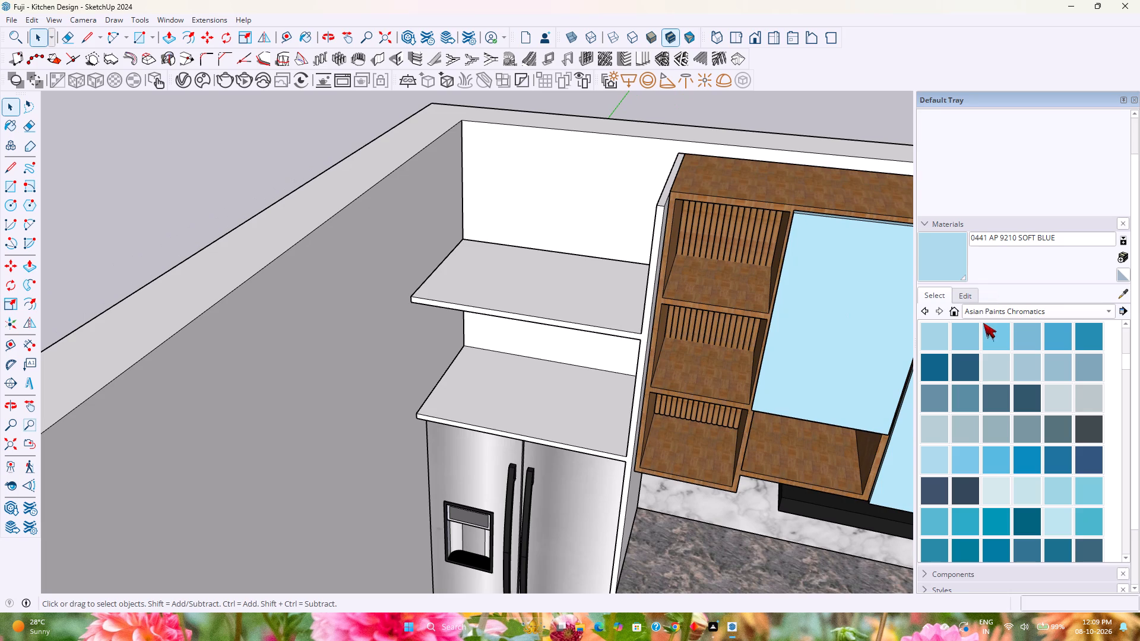
left_click(987, 311)
scroll(1024, 544, "down", 1)
left_click(977, 586)
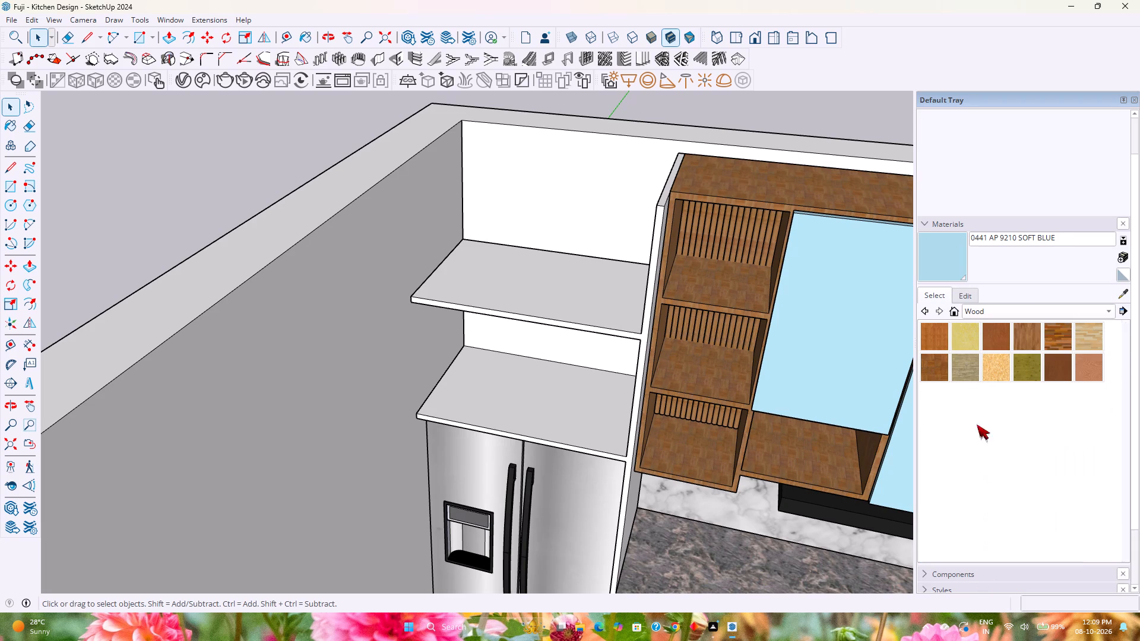
left_click(992, 346)
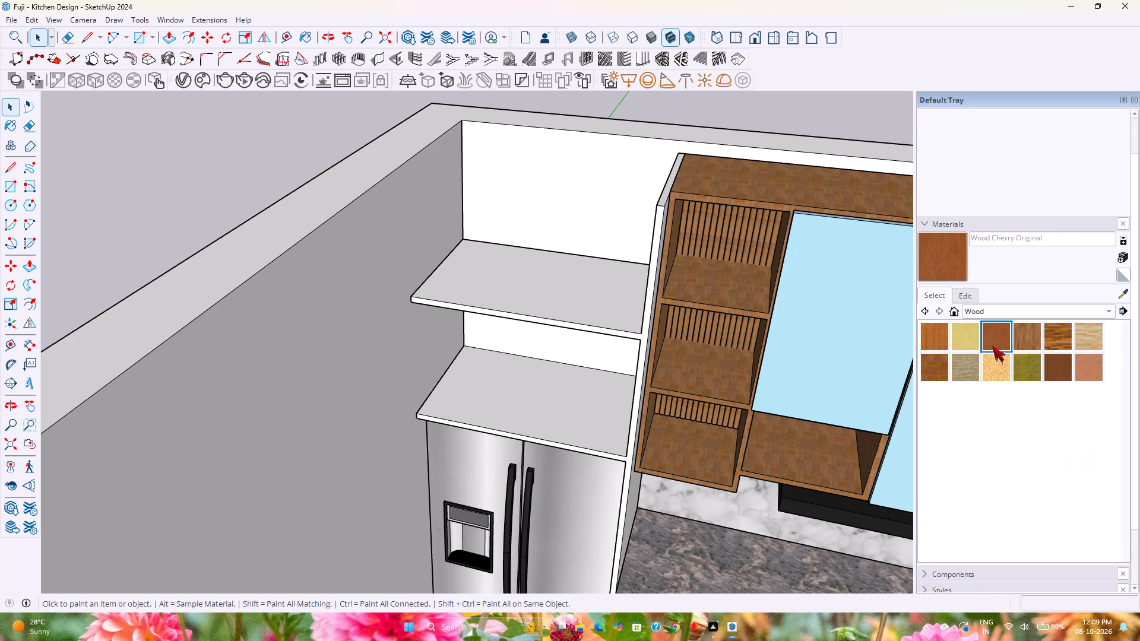
left_click(534, 421)
left_click(546, 294)
Paint the undersides of both shelves above the refrigerator with Wood Cherry Original.
scroll(677, 353, "up", 6)
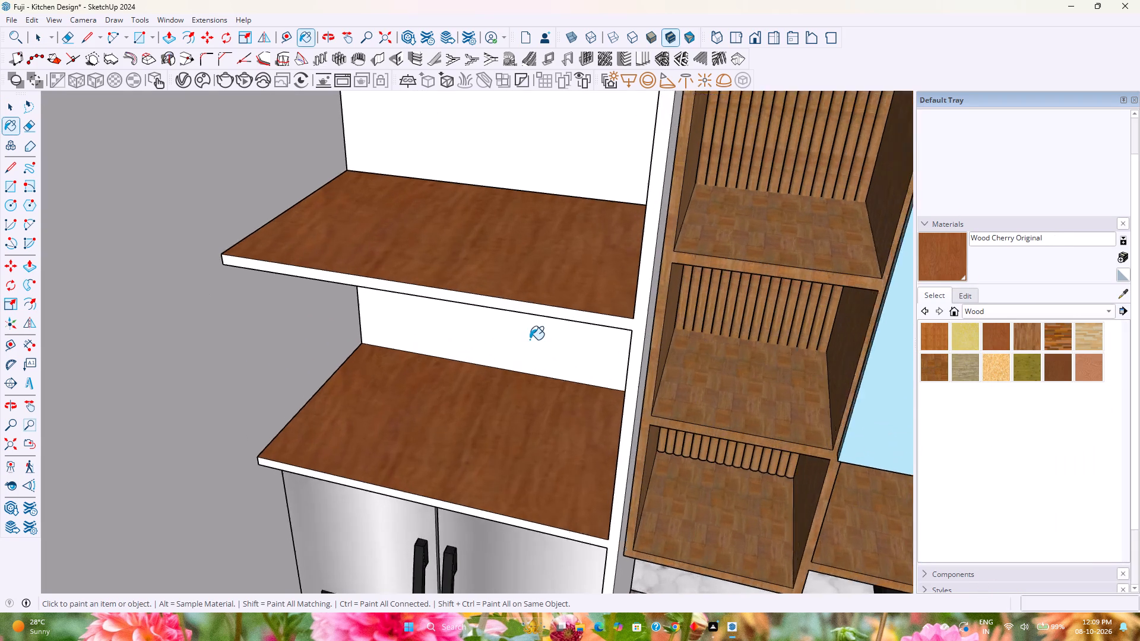
middle_click_drag(531, 339, 667, 221)
scroll(699, 272, "up", 3)
middle_click_drag(716, 296, 758, 417, "shift")
middle_click_drag(721, 417, 726, 349)
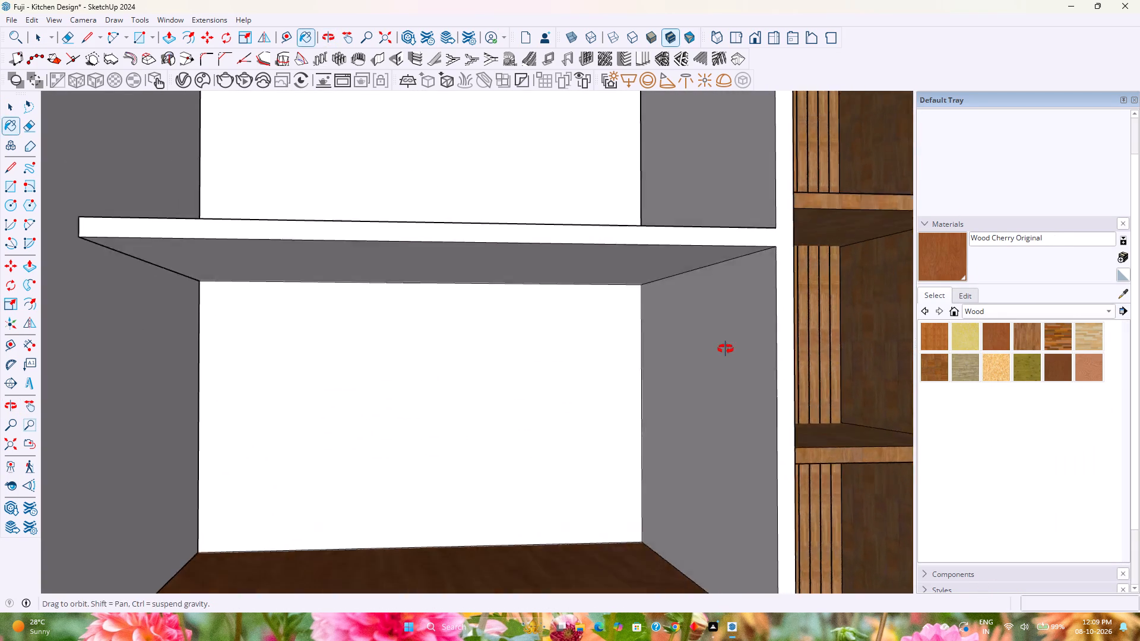
middle_click_drag(726, 349, 739, 293)
left_click(628, 233)
scroll(628, 233, "down", 7)
middle_click_drag(670, 278, 486, 323)
scroll(486, 323, "down", 3)
scroll(830, 294, "up", 8)
left_click(830, 294)
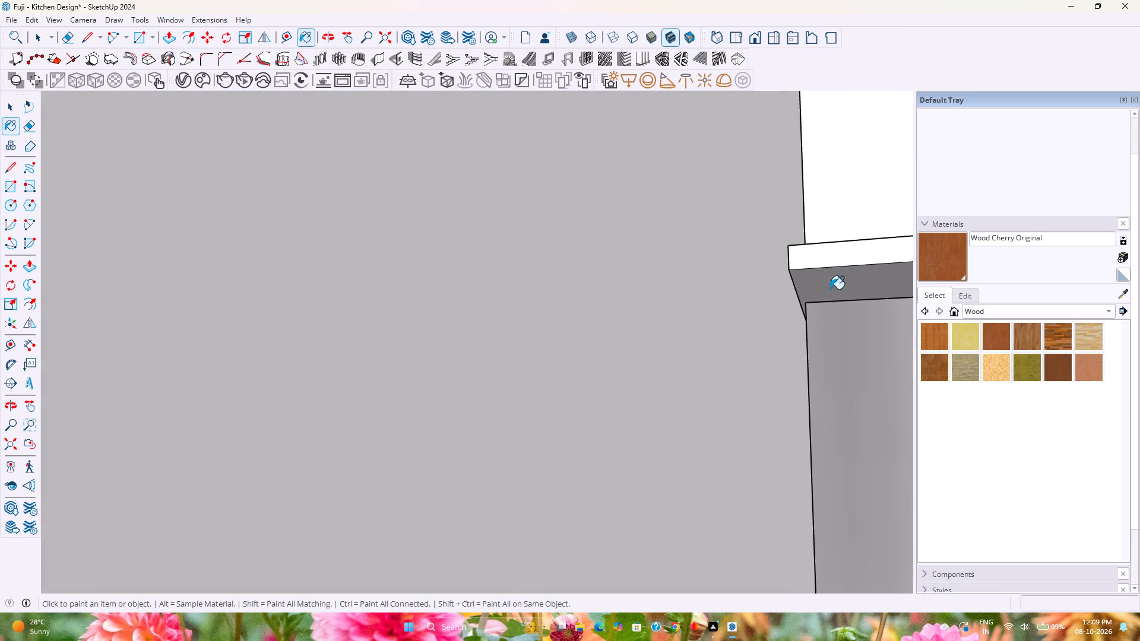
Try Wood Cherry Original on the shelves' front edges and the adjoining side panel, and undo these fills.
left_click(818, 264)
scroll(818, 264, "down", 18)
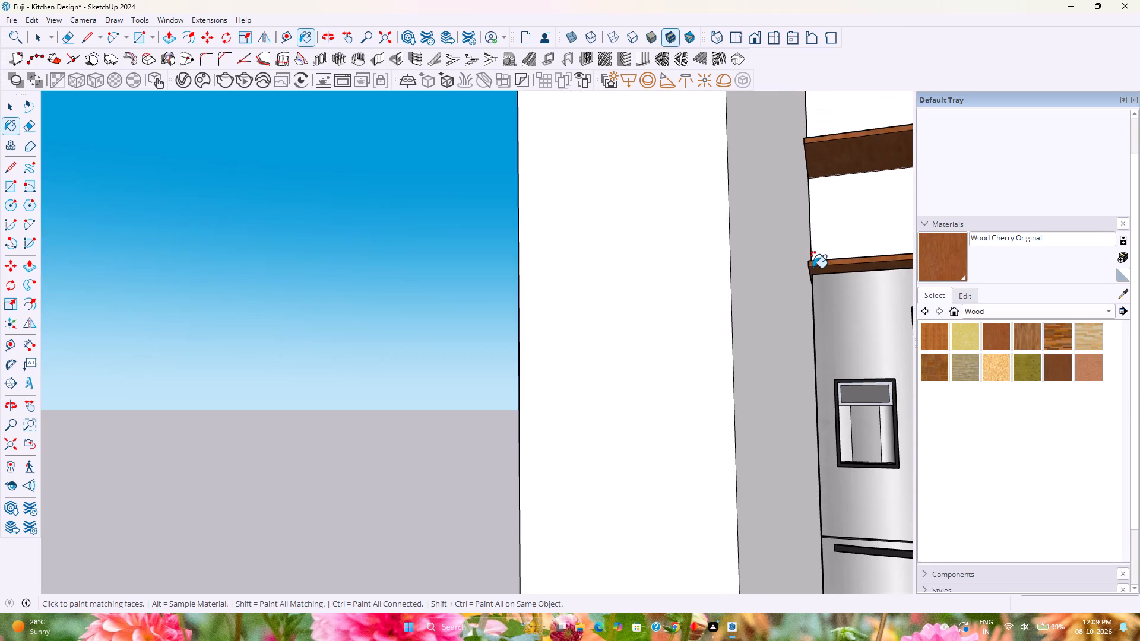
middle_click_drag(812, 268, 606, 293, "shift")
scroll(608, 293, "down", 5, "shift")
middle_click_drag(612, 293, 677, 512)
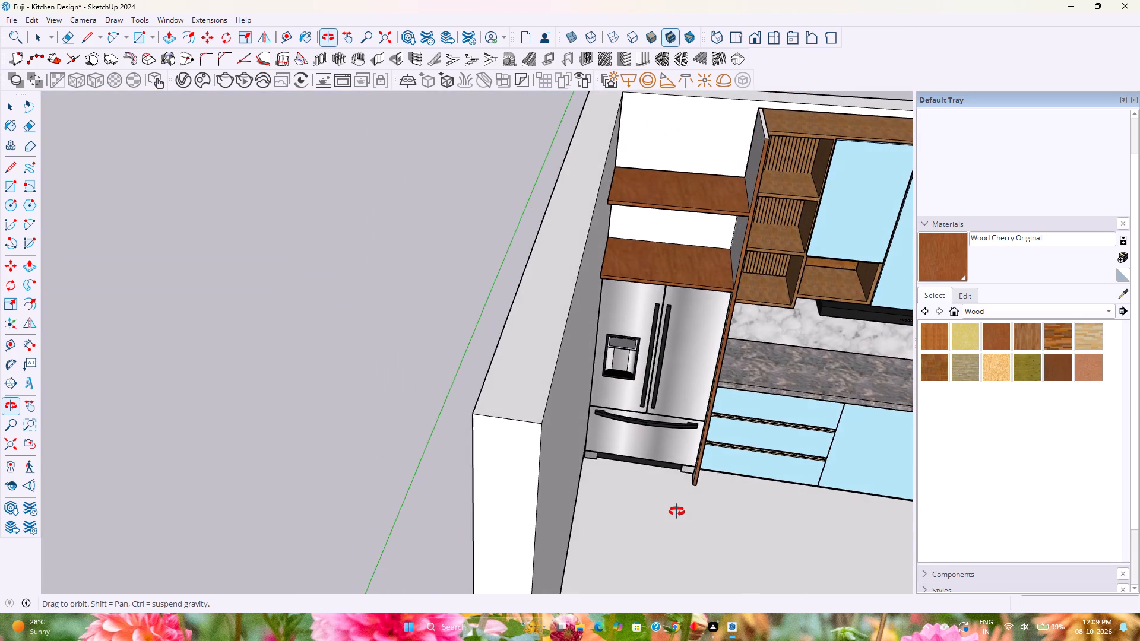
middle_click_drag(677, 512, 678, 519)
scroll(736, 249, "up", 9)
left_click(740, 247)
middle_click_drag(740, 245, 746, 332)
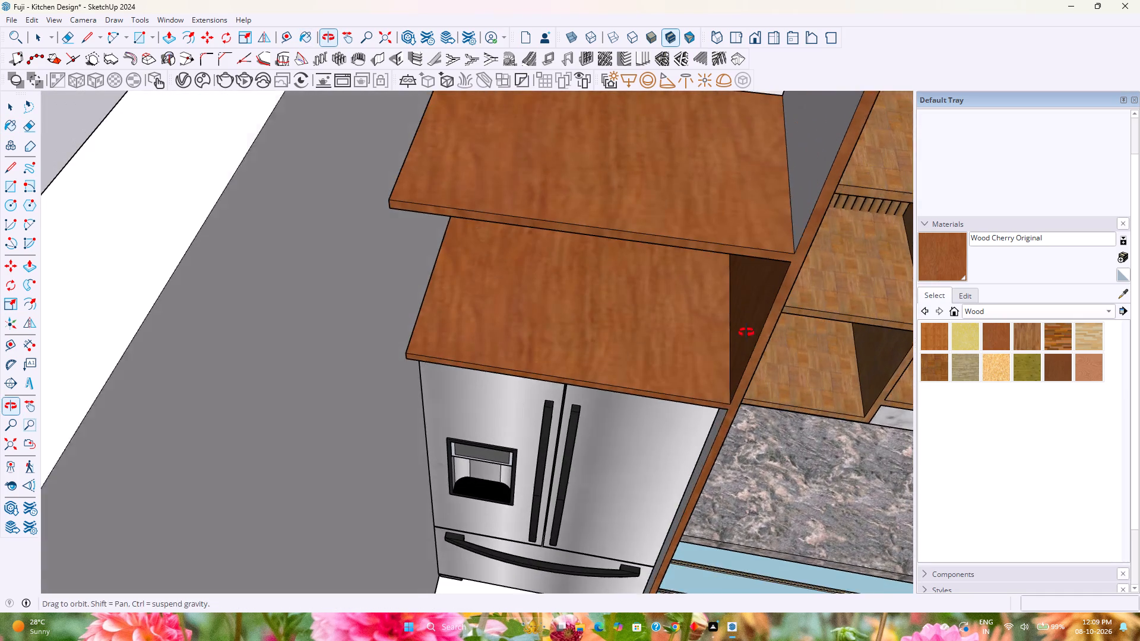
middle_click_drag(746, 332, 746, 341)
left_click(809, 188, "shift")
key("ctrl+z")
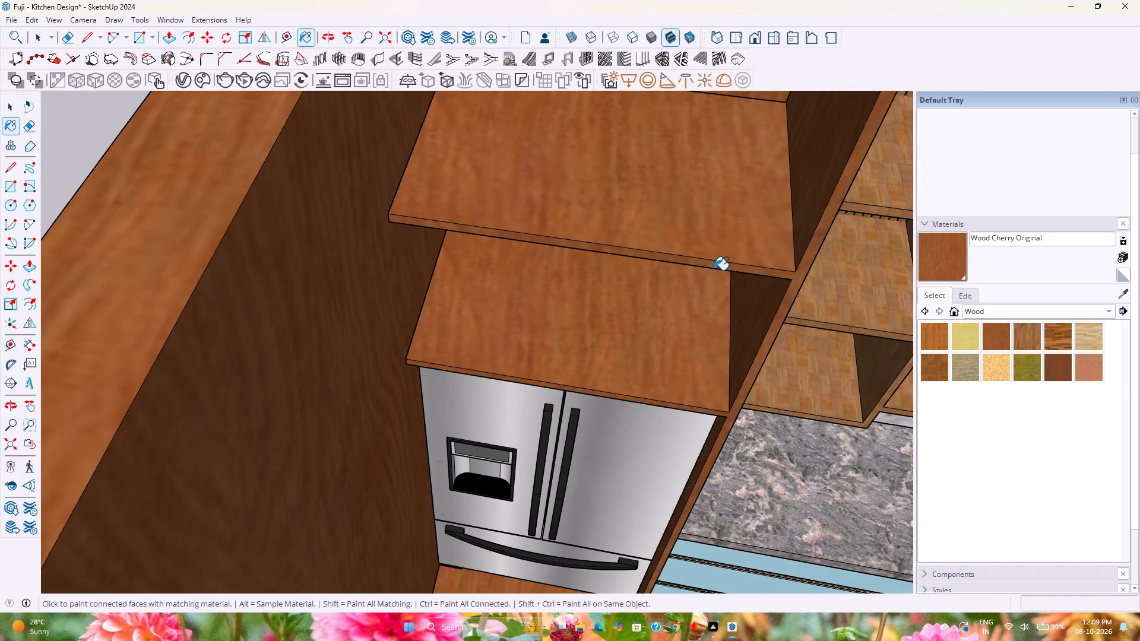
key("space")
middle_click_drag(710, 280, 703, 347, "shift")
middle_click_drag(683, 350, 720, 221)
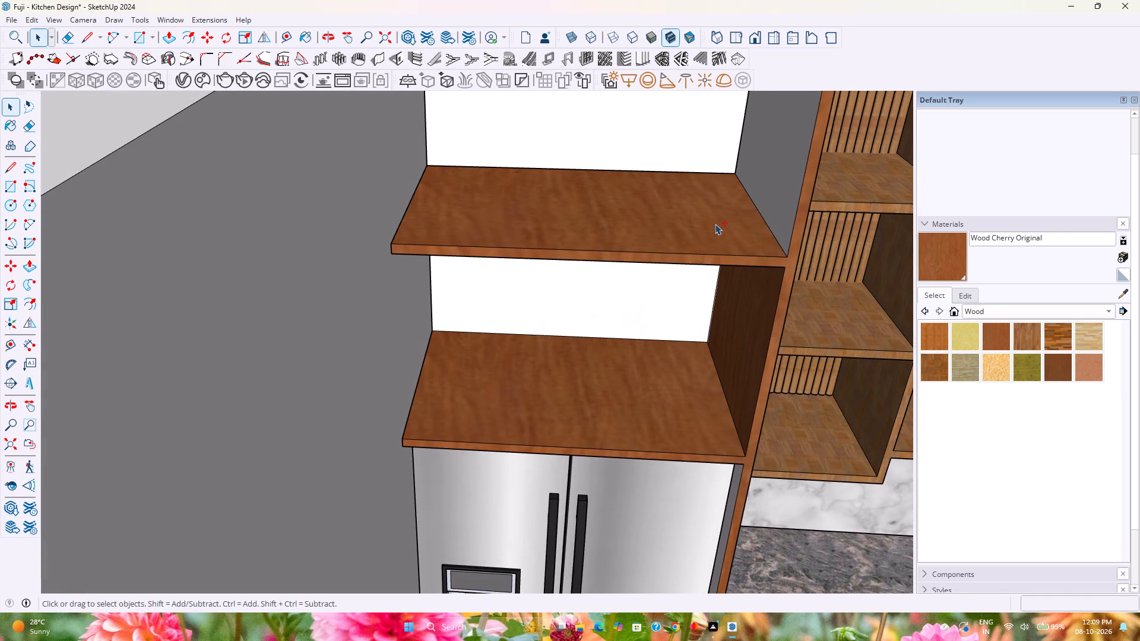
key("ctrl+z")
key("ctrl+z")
Select all geometry connected to the upper shelf above the refrigerator and make it a group.
triple_click(680, 233)
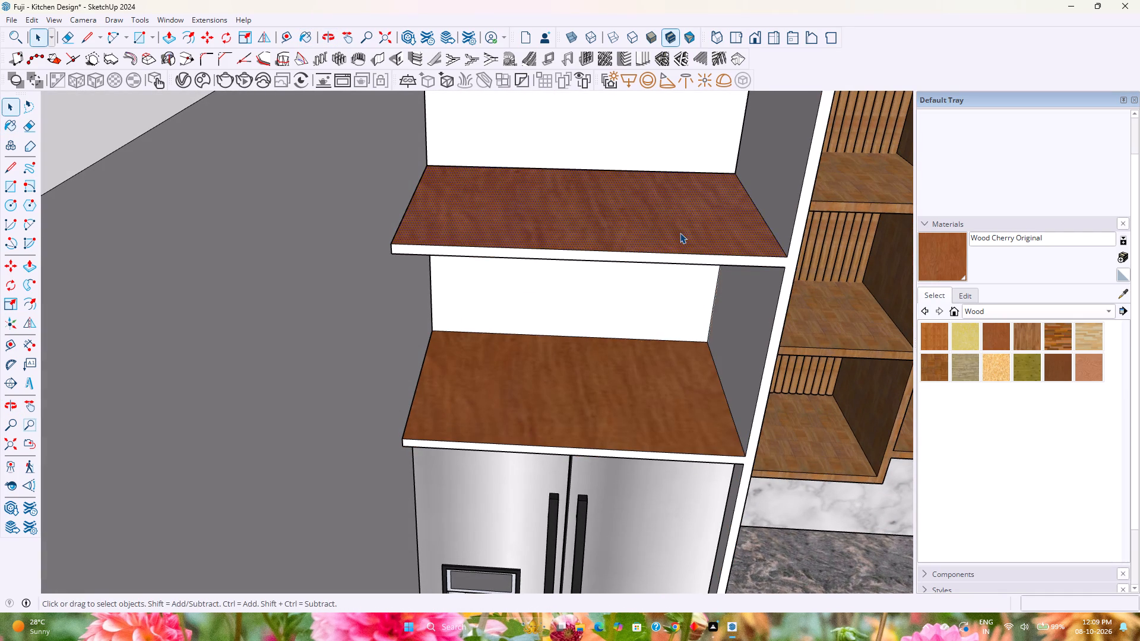
scroll(684, 234, "down", 9)
middle_click_drag(689, 239, 608, 214)
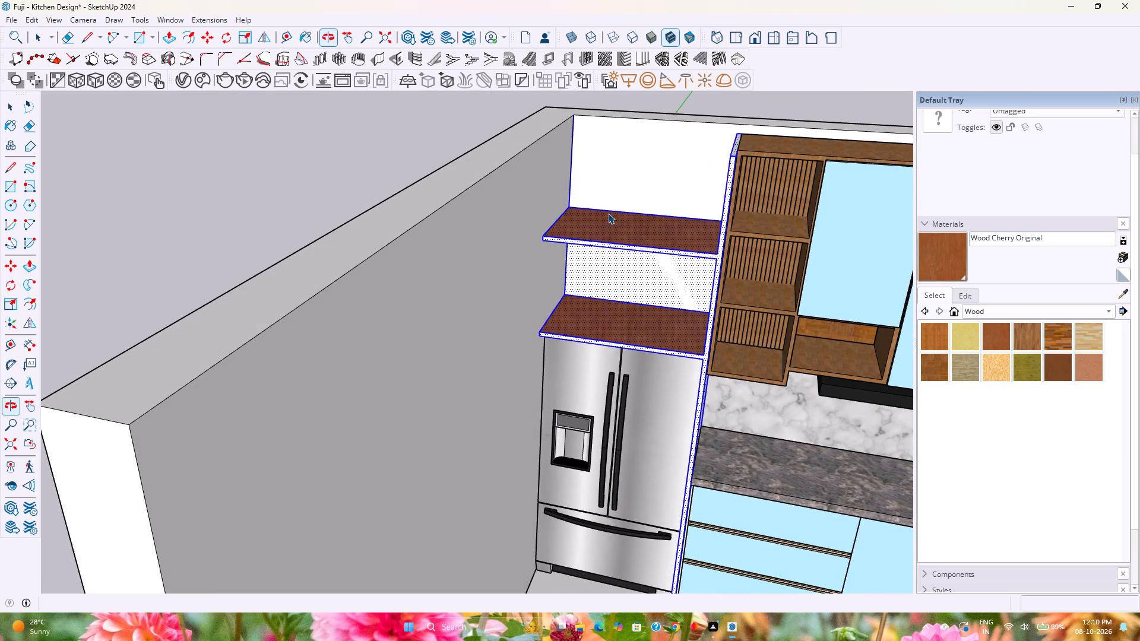
right_click(640, 230)
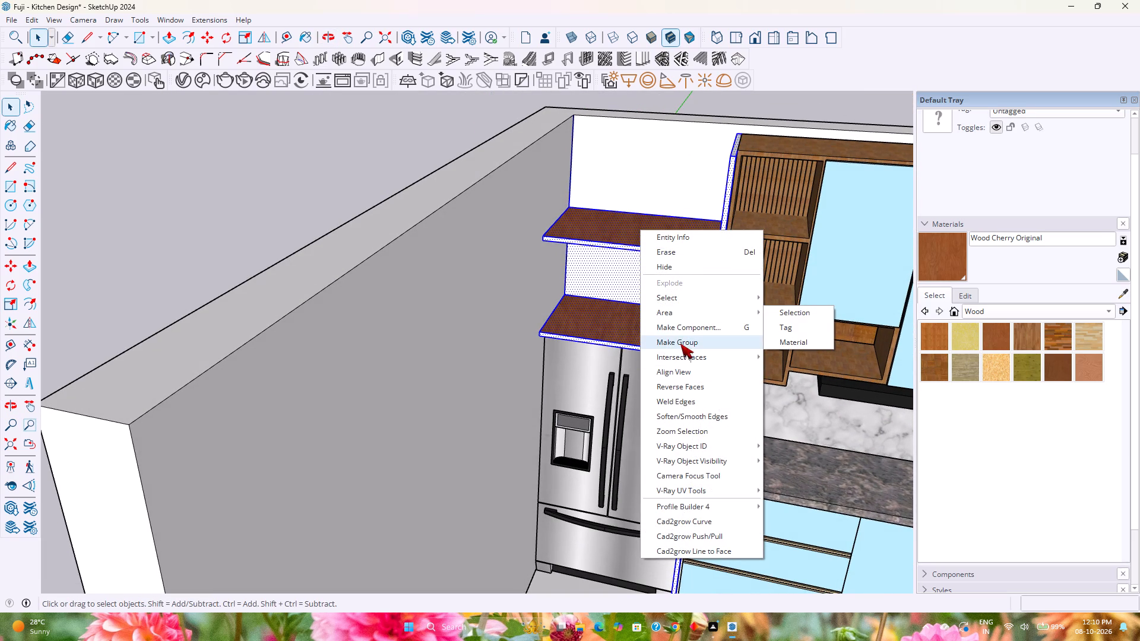
left_click(680, 342)
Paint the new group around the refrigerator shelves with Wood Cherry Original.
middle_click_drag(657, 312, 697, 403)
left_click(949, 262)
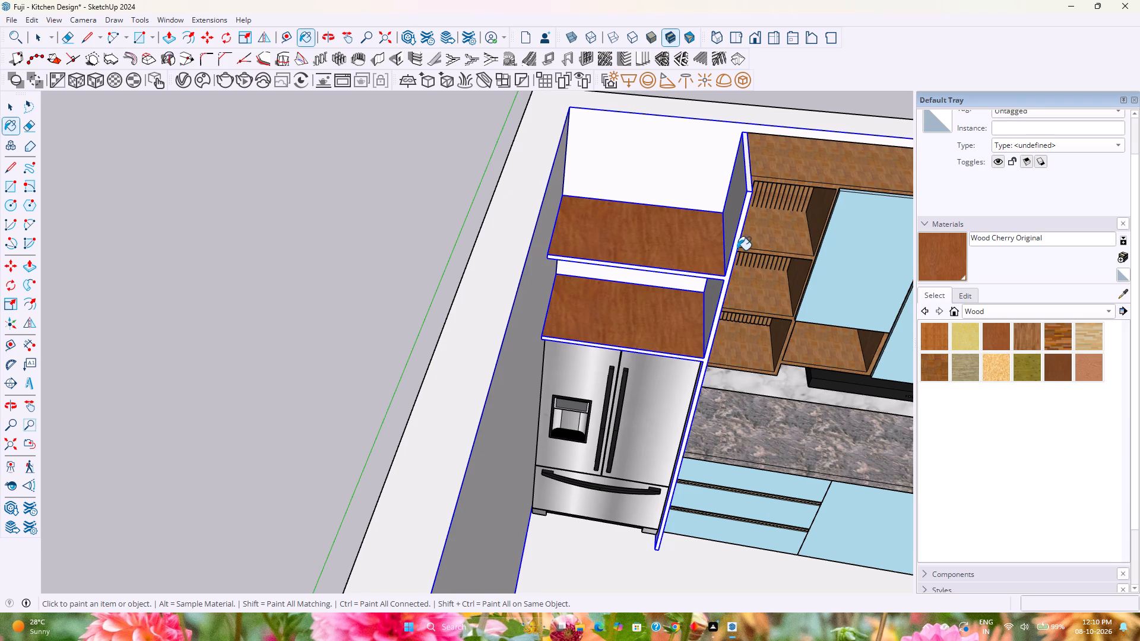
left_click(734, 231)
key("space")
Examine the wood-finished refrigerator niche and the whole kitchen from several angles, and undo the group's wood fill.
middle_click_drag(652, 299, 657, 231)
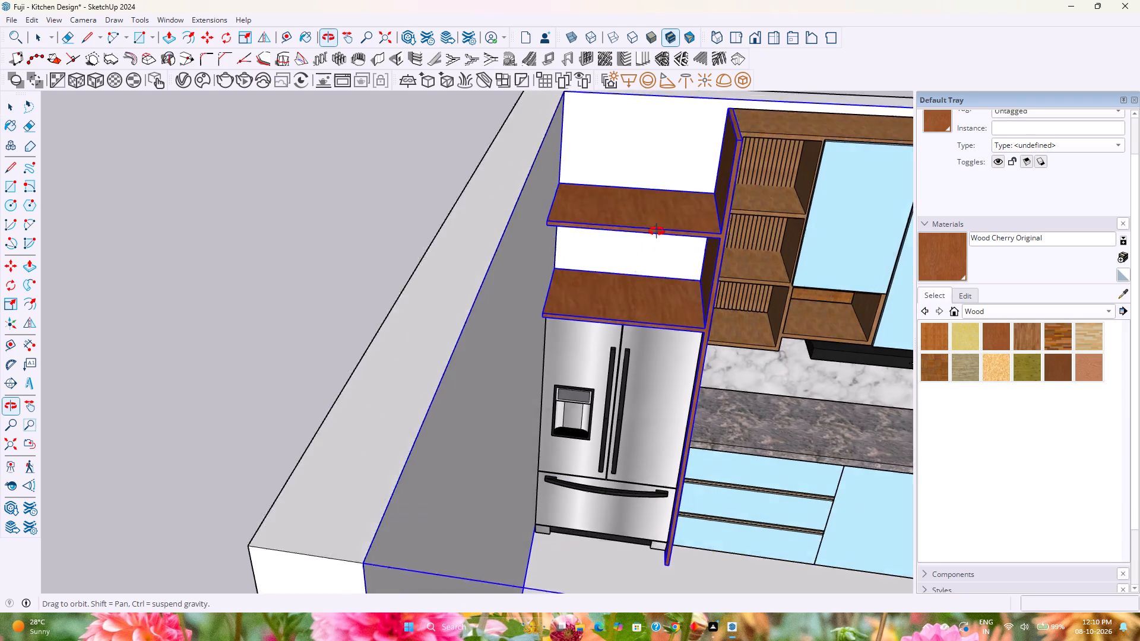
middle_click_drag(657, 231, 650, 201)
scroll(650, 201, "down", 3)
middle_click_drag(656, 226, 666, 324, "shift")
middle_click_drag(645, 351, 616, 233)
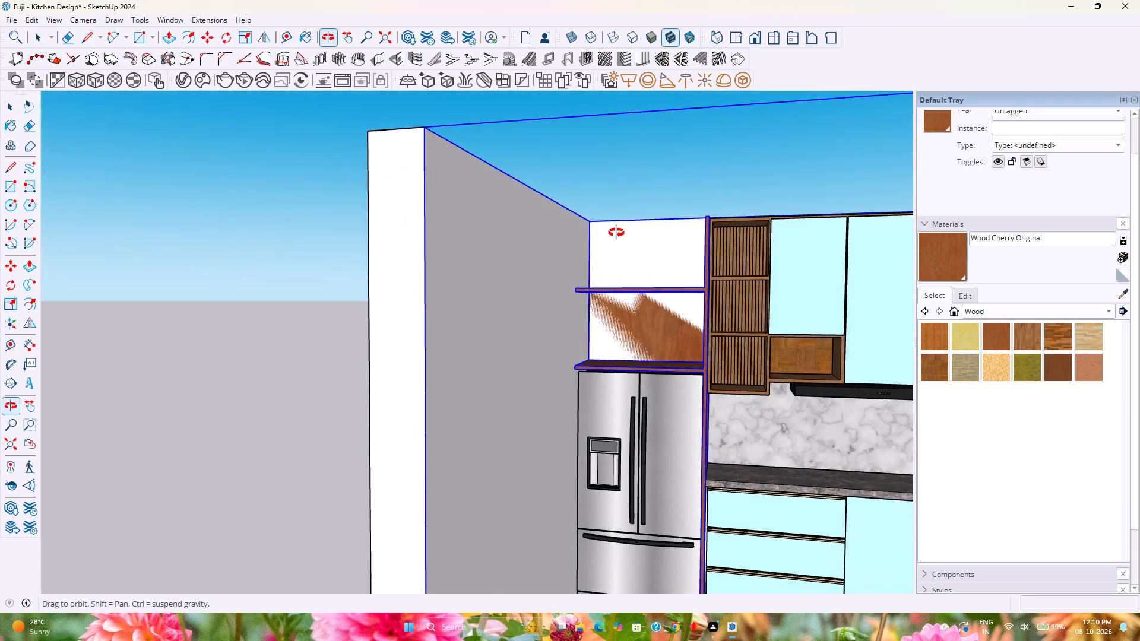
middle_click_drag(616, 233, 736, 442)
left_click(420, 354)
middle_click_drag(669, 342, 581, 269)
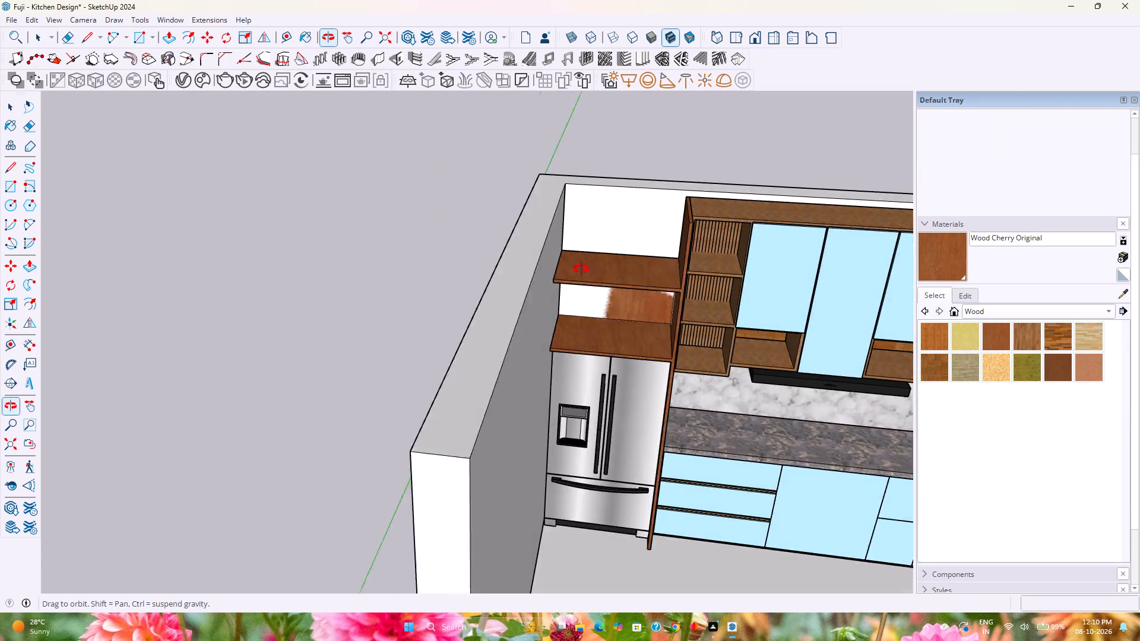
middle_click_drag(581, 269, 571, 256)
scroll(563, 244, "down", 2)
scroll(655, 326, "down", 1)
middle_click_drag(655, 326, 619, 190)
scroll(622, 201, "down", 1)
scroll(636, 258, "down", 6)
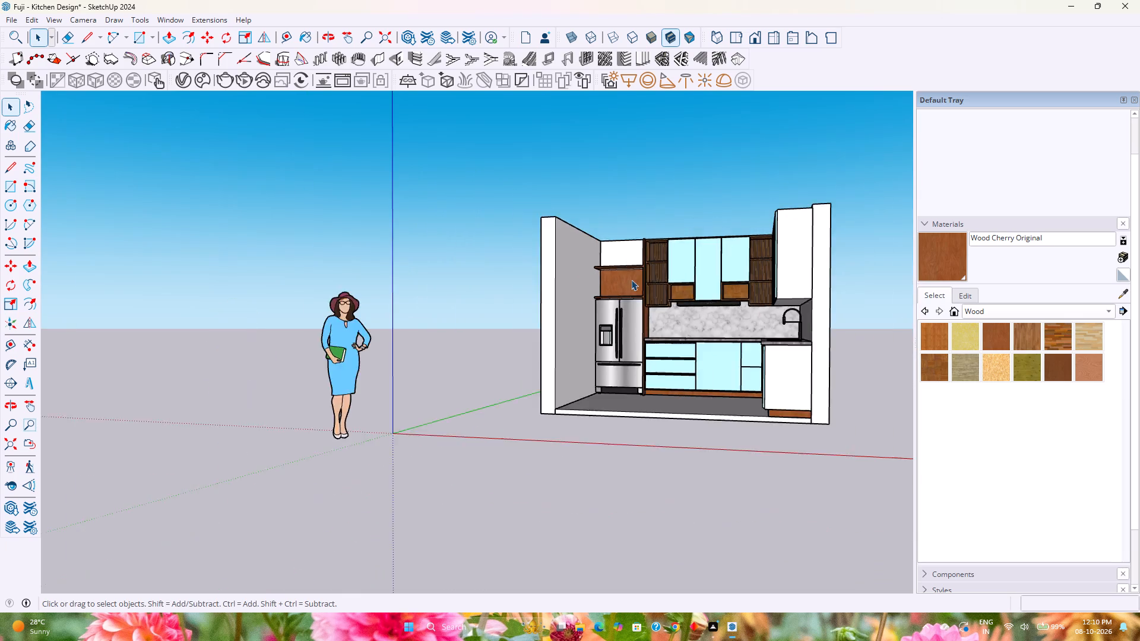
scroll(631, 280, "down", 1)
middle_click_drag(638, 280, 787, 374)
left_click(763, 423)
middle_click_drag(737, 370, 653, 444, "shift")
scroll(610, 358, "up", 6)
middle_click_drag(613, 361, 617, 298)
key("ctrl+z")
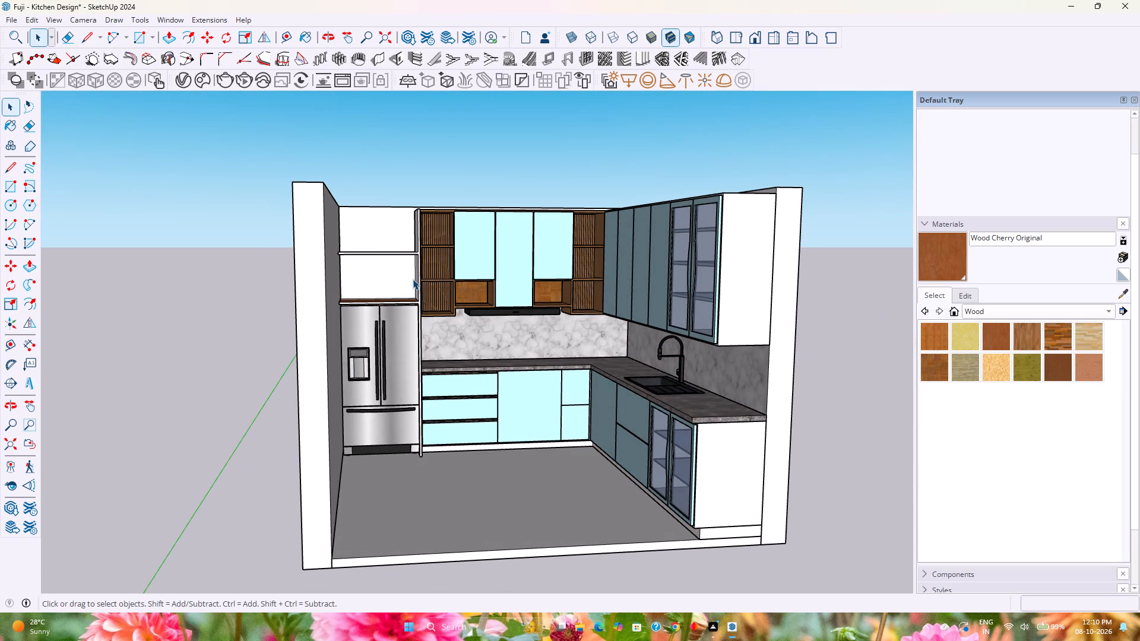
Undo the previous modelling change once more.
key("ctrl+z")
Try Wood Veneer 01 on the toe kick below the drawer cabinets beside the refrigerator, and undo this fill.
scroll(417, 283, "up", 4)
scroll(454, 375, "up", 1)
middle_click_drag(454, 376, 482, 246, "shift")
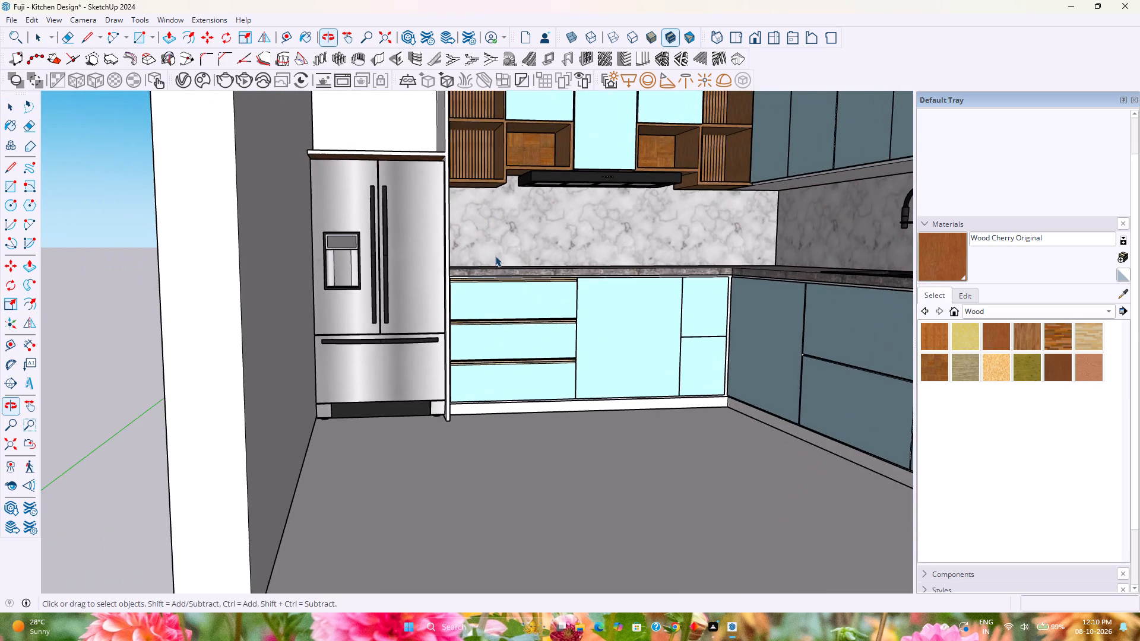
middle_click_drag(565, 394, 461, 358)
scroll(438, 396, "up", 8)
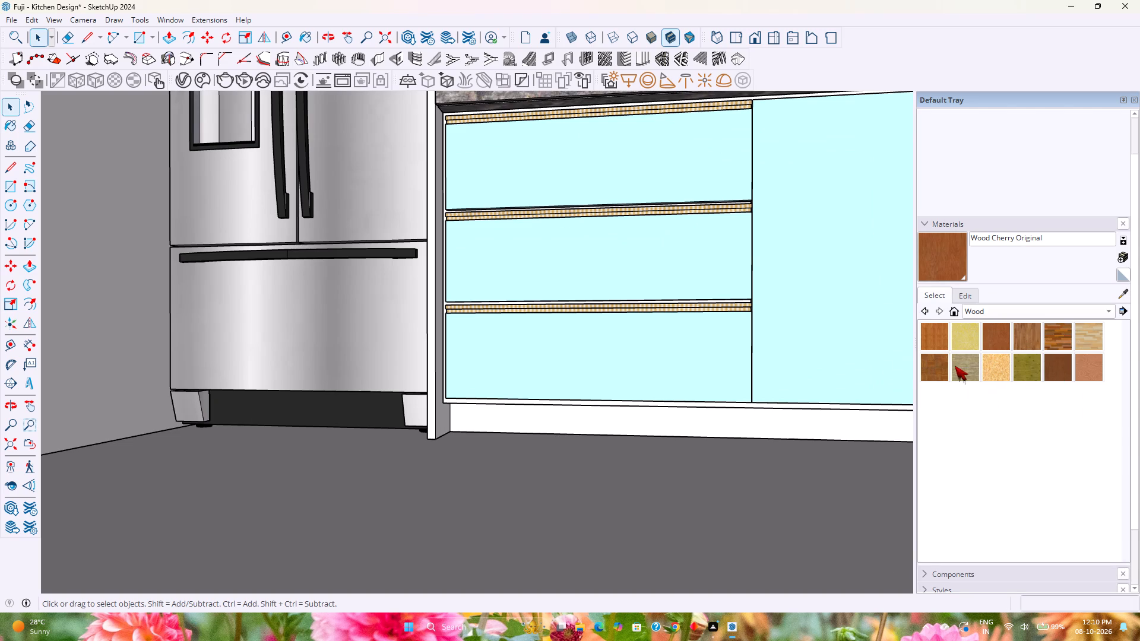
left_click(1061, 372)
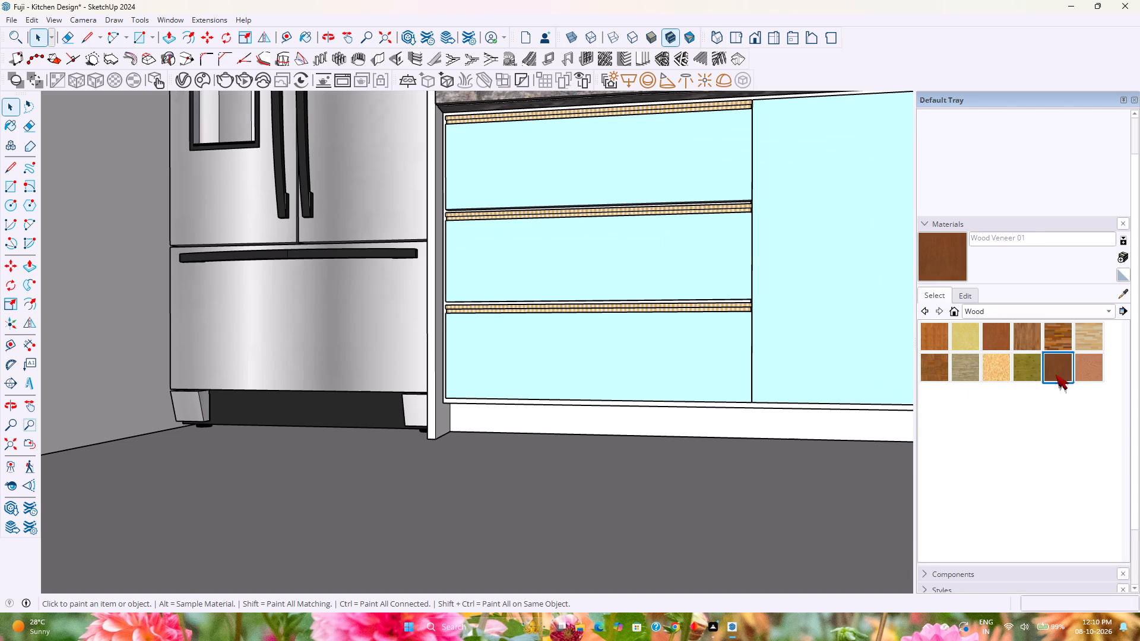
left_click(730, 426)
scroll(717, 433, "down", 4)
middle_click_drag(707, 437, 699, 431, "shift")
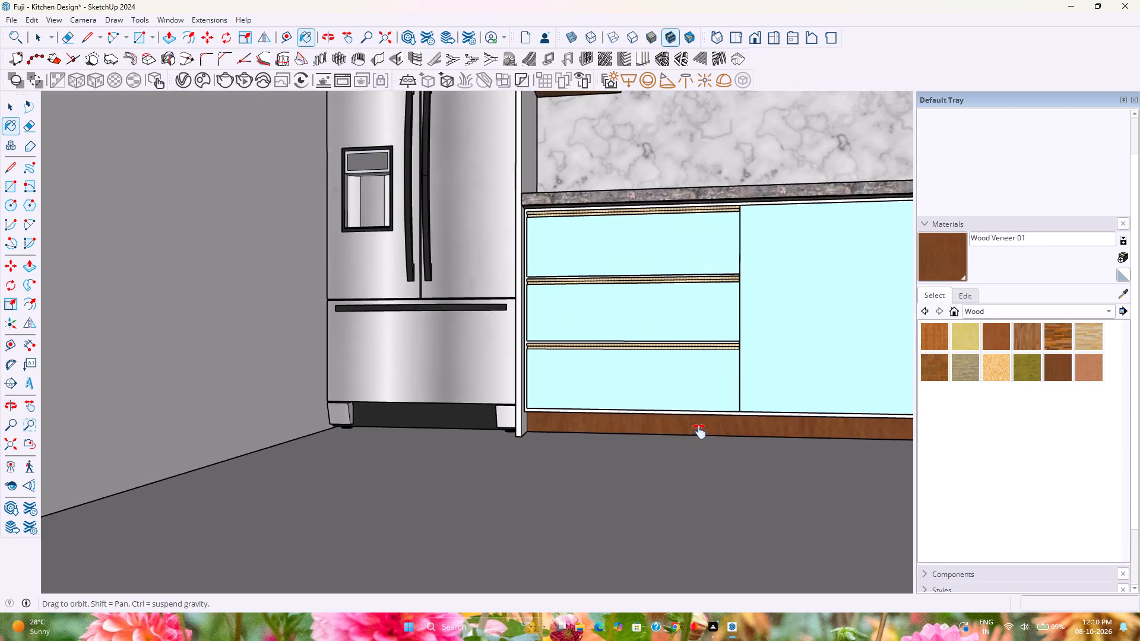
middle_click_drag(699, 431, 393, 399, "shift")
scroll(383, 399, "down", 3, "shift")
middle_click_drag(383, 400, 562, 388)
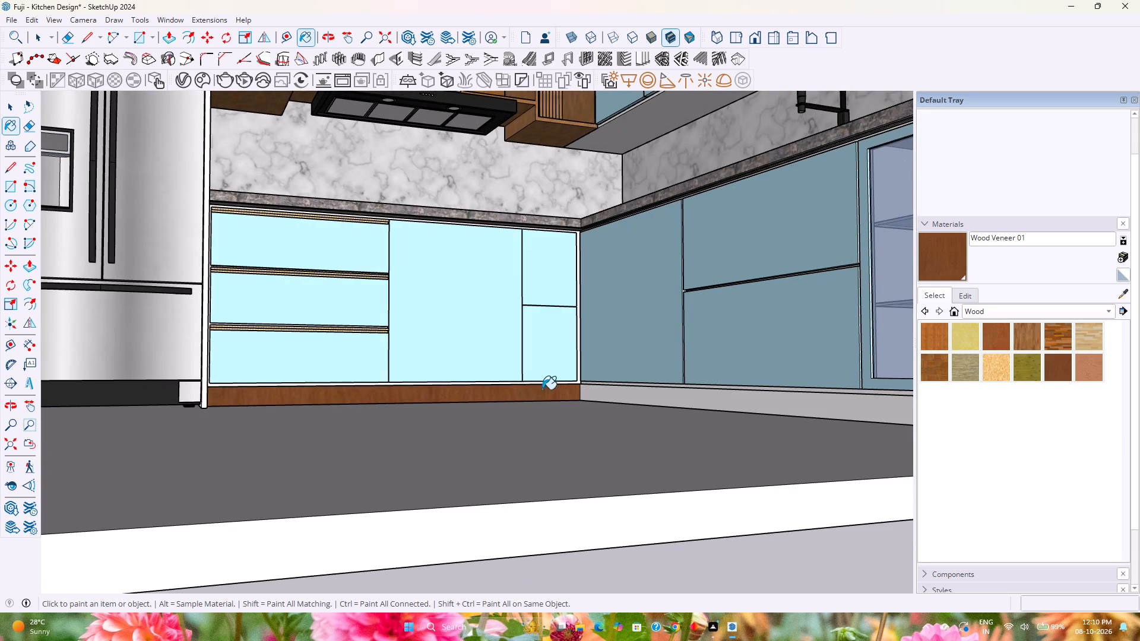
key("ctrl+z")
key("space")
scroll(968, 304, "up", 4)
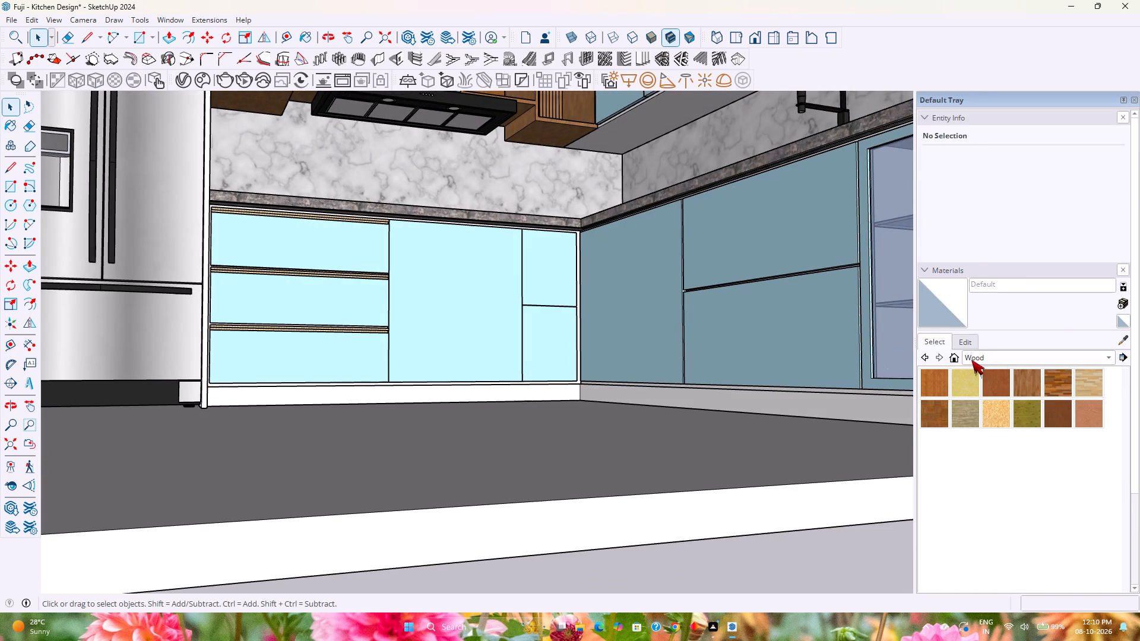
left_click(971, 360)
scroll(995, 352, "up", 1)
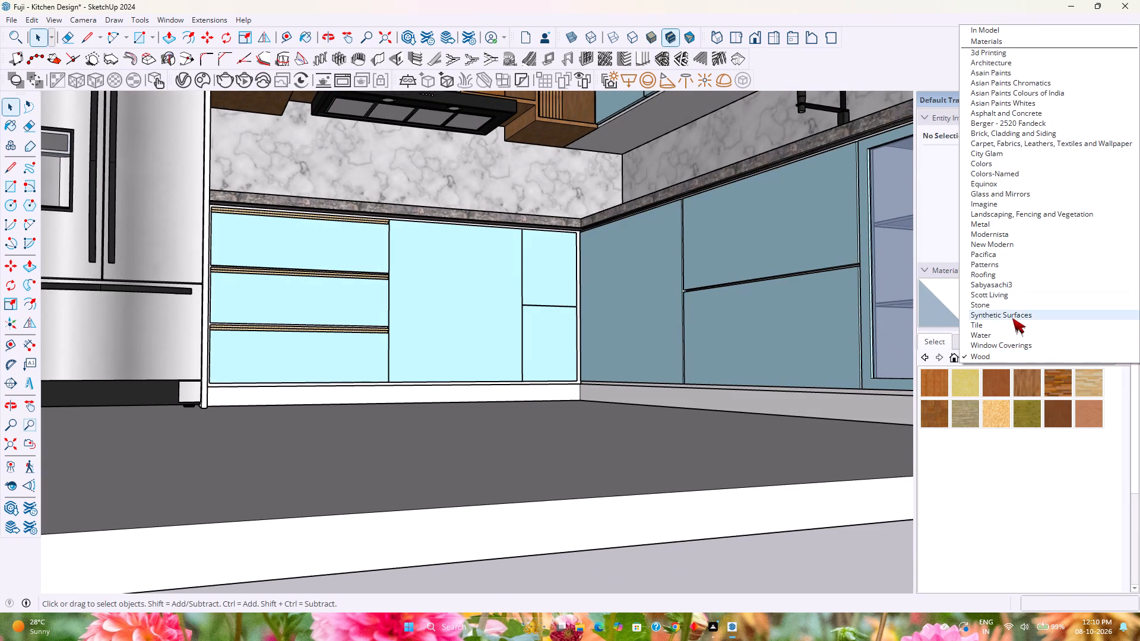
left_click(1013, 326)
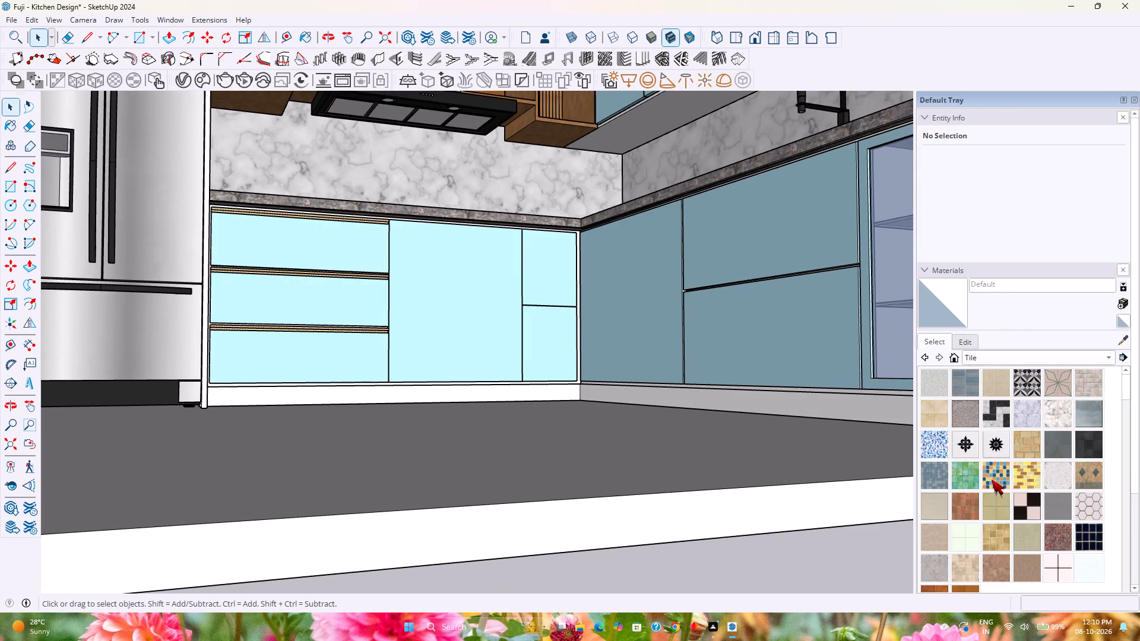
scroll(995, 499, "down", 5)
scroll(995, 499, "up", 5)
Paint the toe kicks under both base cabinet runs with Carrera Marble from the Stone collection.
left_click(988, 354)
left_click(995, 330)
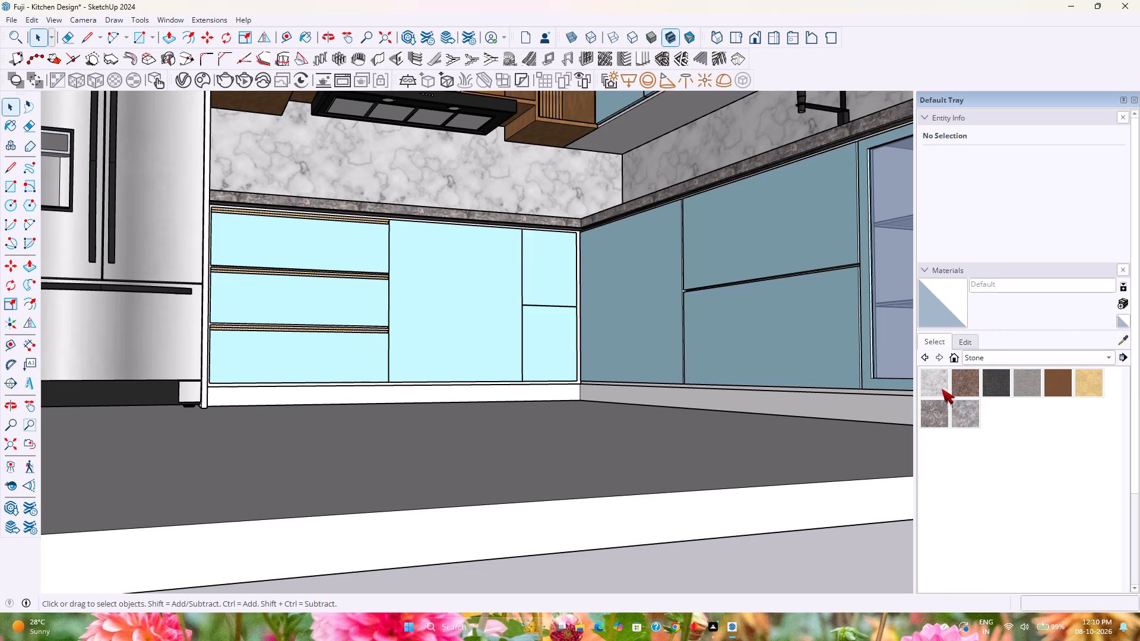
left_click(942, 389)
scroll(501, 411, "up", 2)
left_click(502, 394)
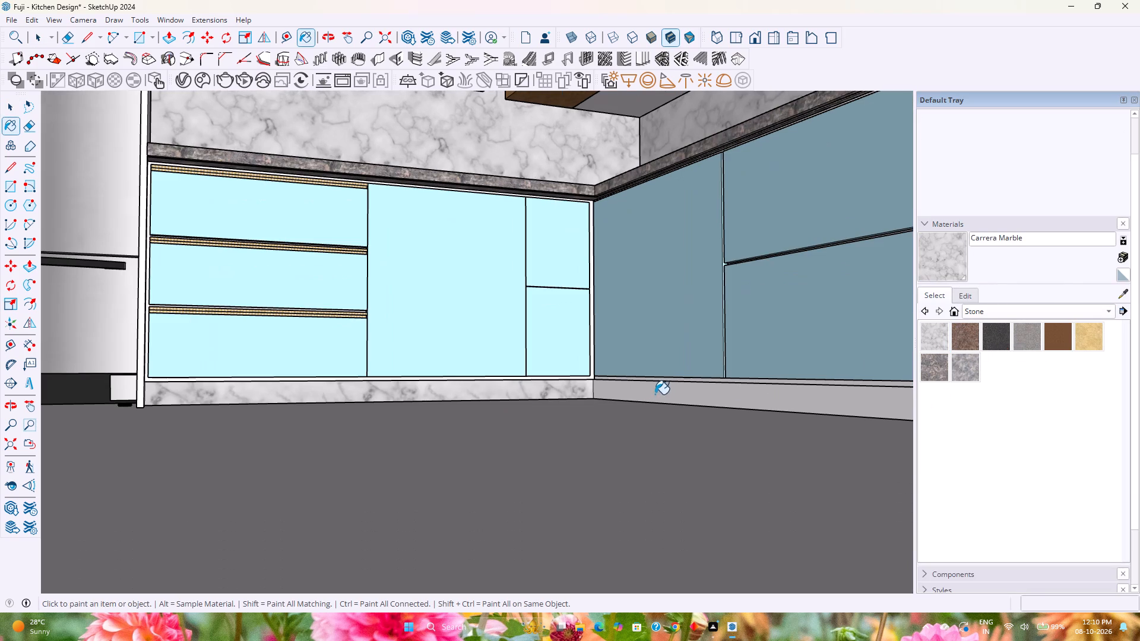
left_click(659, 395)
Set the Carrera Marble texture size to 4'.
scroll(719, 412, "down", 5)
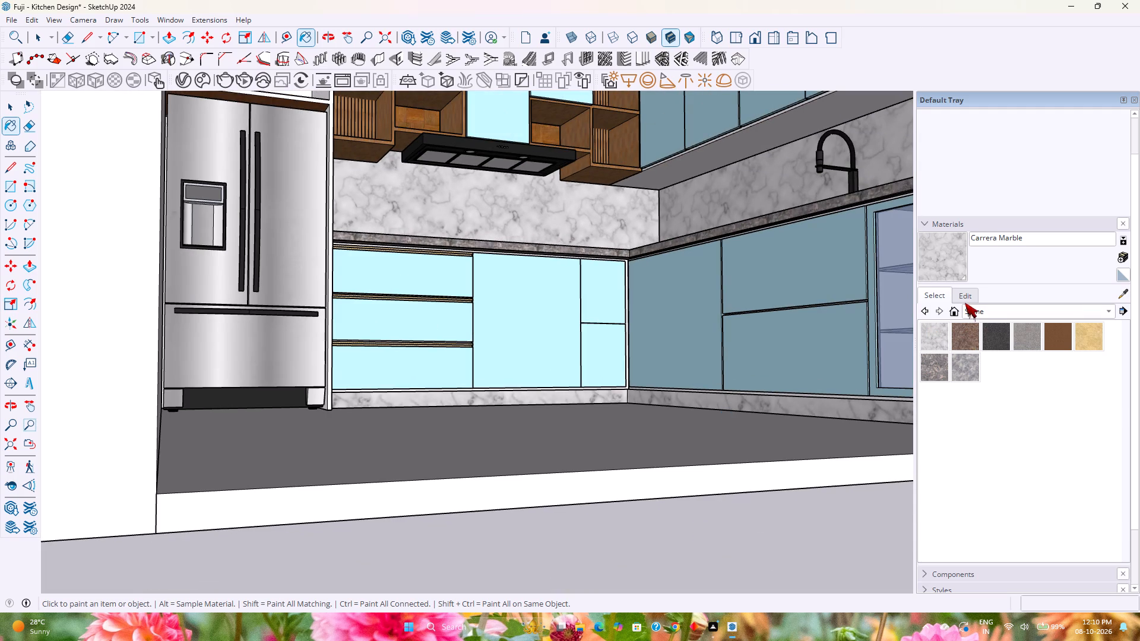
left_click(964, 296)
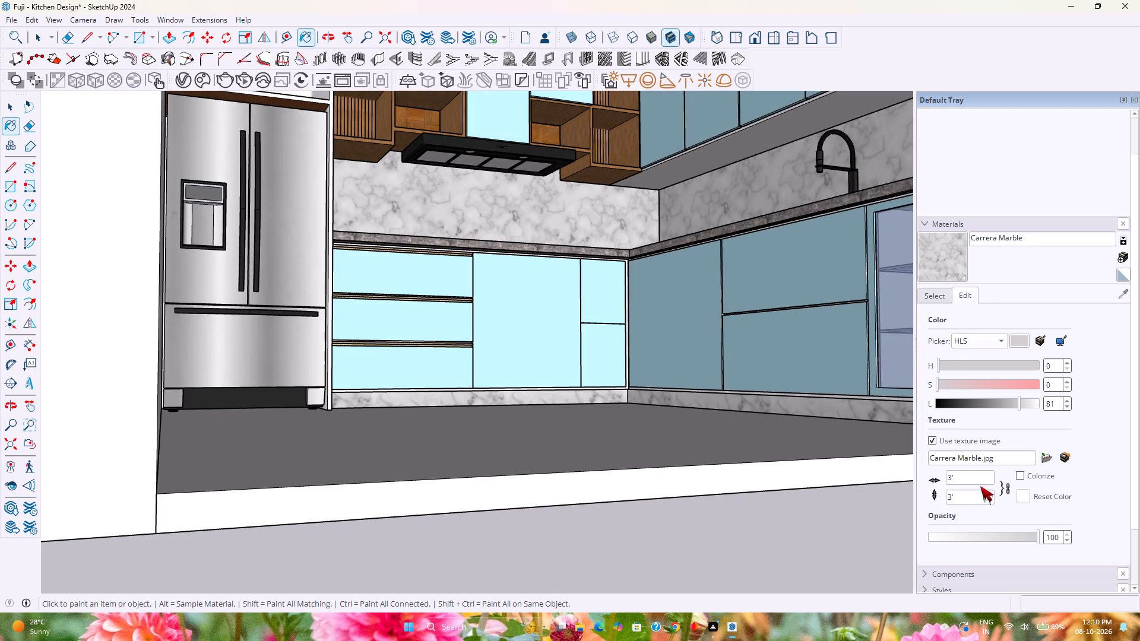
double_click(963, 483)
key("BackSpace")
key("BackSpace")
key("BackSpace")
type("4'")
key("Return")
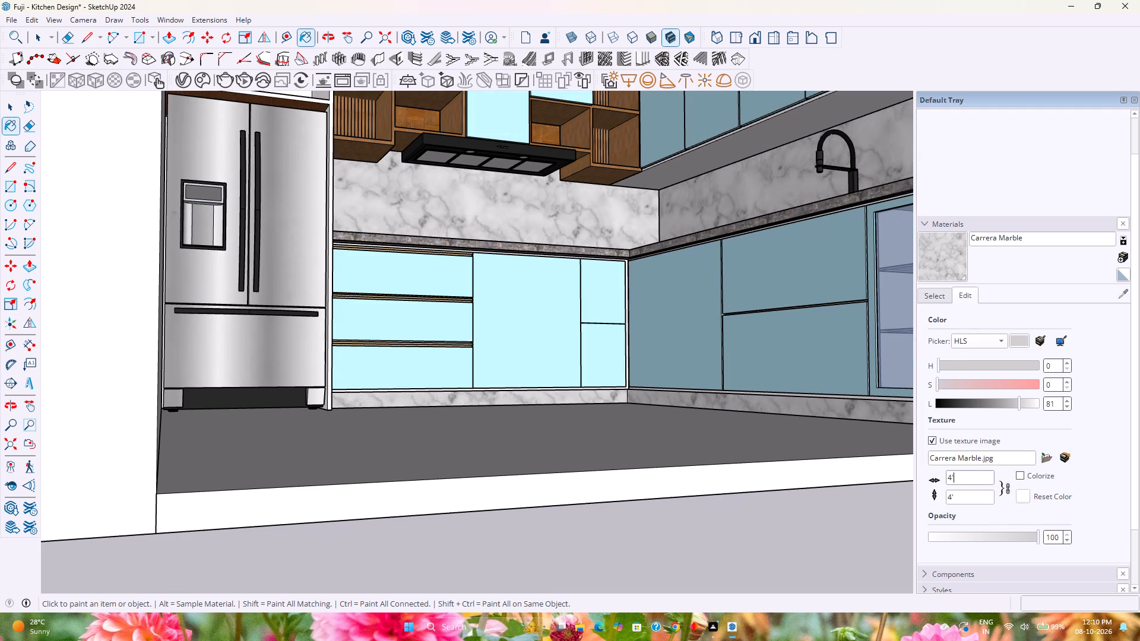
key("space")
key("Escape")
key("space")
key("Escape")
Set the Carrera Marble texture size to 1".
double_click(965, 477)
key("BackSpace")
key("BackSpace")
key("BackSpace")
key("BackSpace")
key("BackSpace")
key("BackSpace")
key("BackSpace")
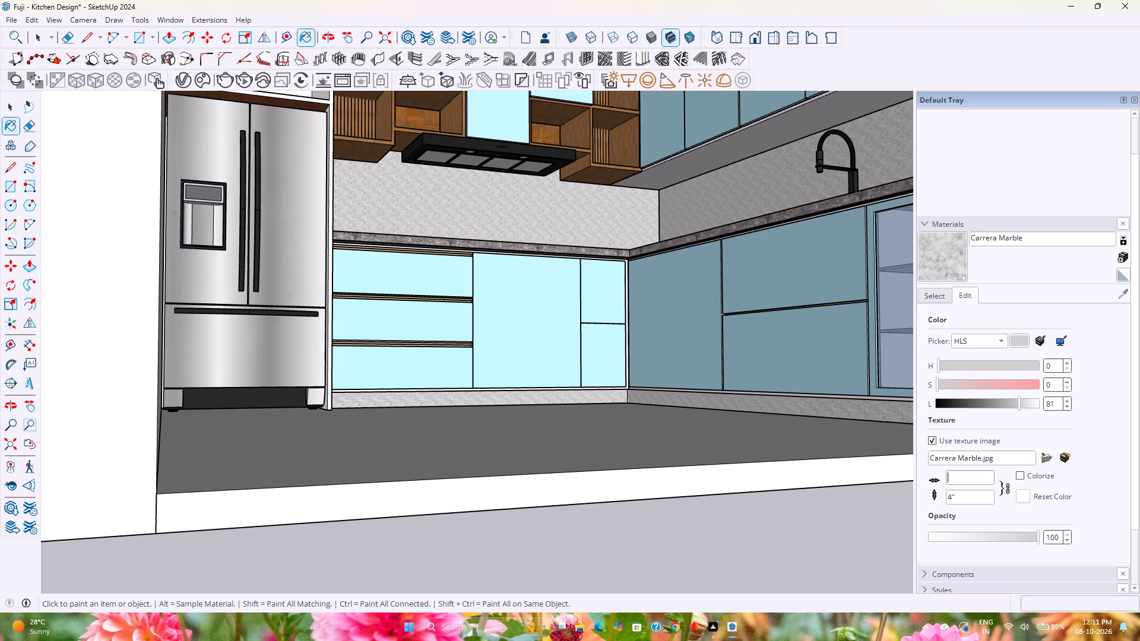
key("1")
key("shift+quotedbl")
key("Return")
Set the Carrera Marble texture size to 5'.
key("BackSpace")
key("BackSpace")
key("BackSpace")
key("BackSpace")
type("5'")
key("Return")
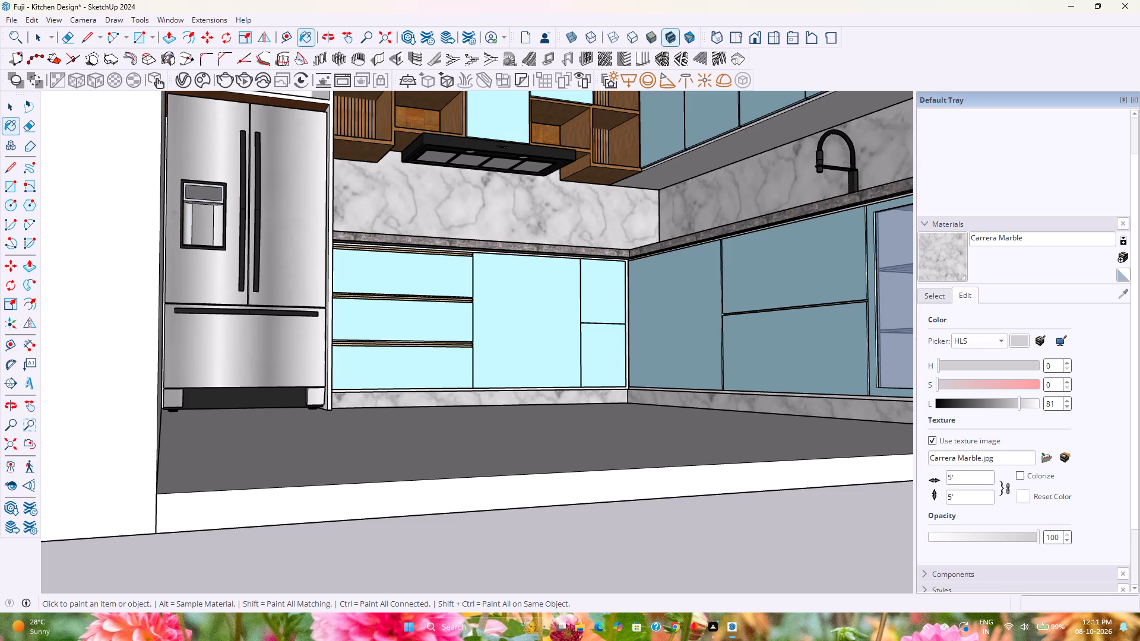
Examine the marble backsplash and toe kicks along both cabinet runs from several angles.
scroll(720, 371, "down", 3)
middle_click_drag(720, 371, 640, 487)
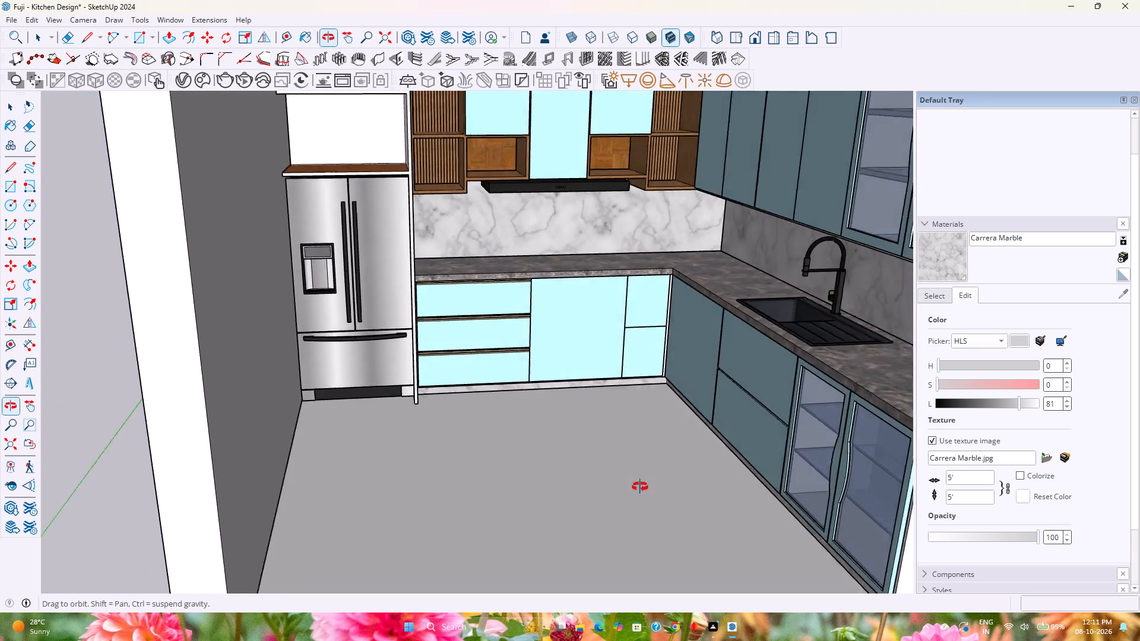
middle_click_drag(640, 487, 640, 388)
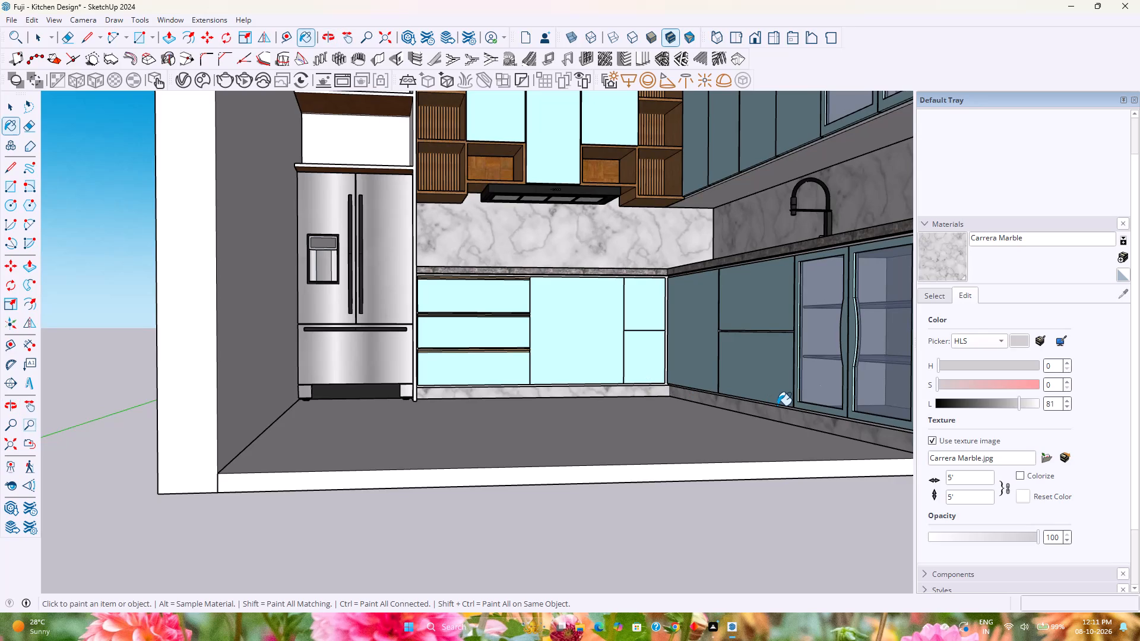
middle_click_drag(758, 406, 597, 452, "shift")
middle_click_drag(591, 448, 620, 394)
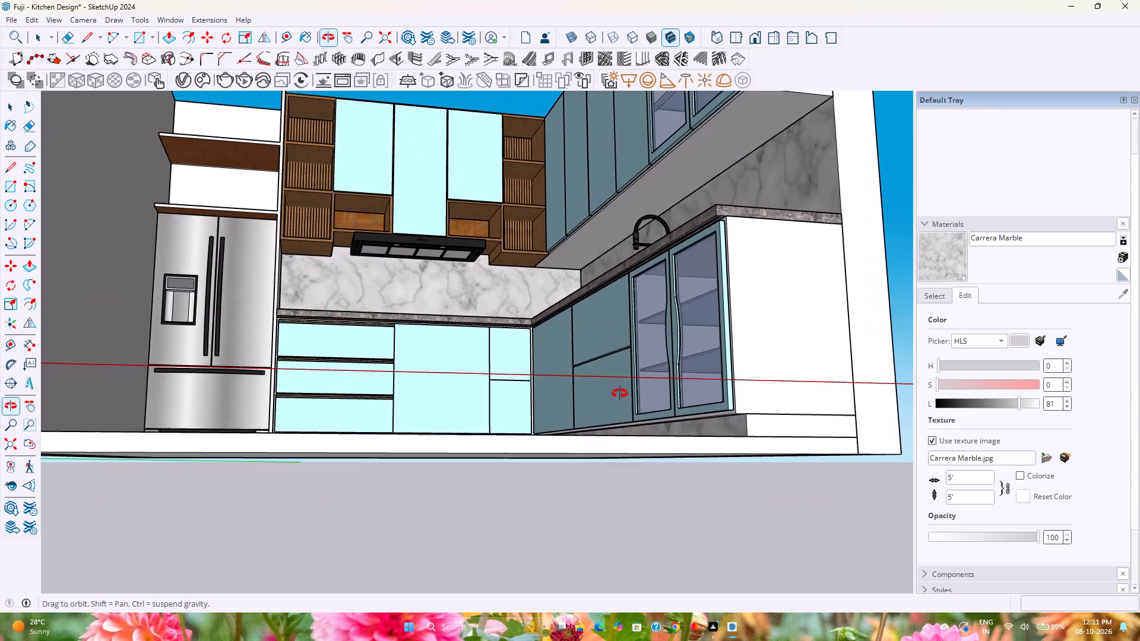
middle_click_drag(620, 394, 614, 436)
key("space")
key("Escape")
key("space")
key("Escape")
scroll(612, 433, "down", 3)
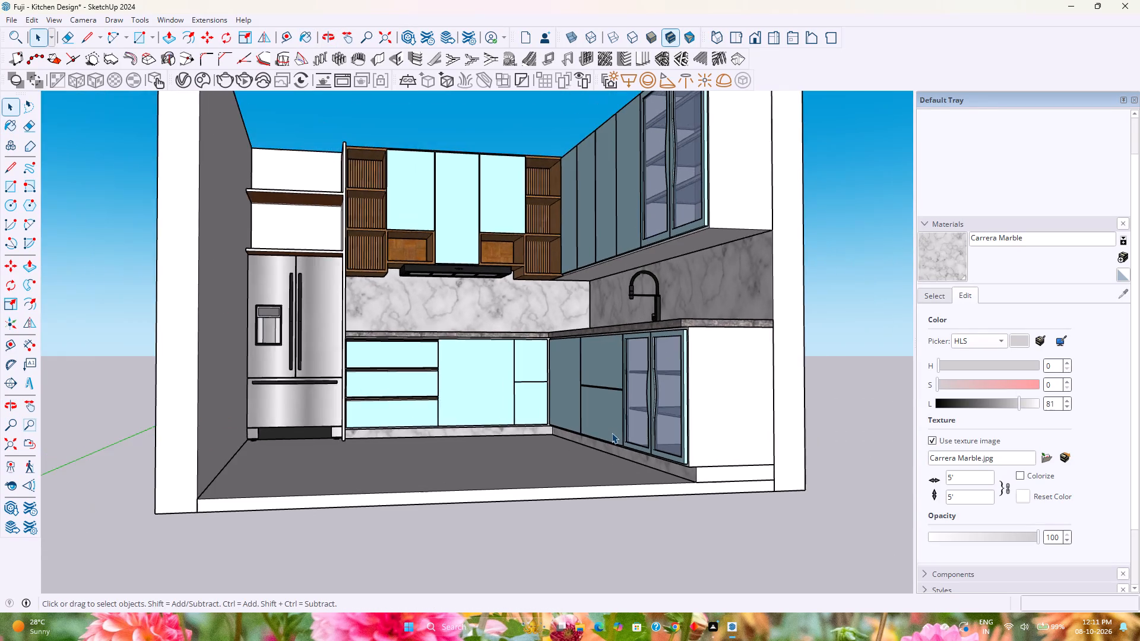
middle_click_drag(612, 433, 690, 433)
key("grave")
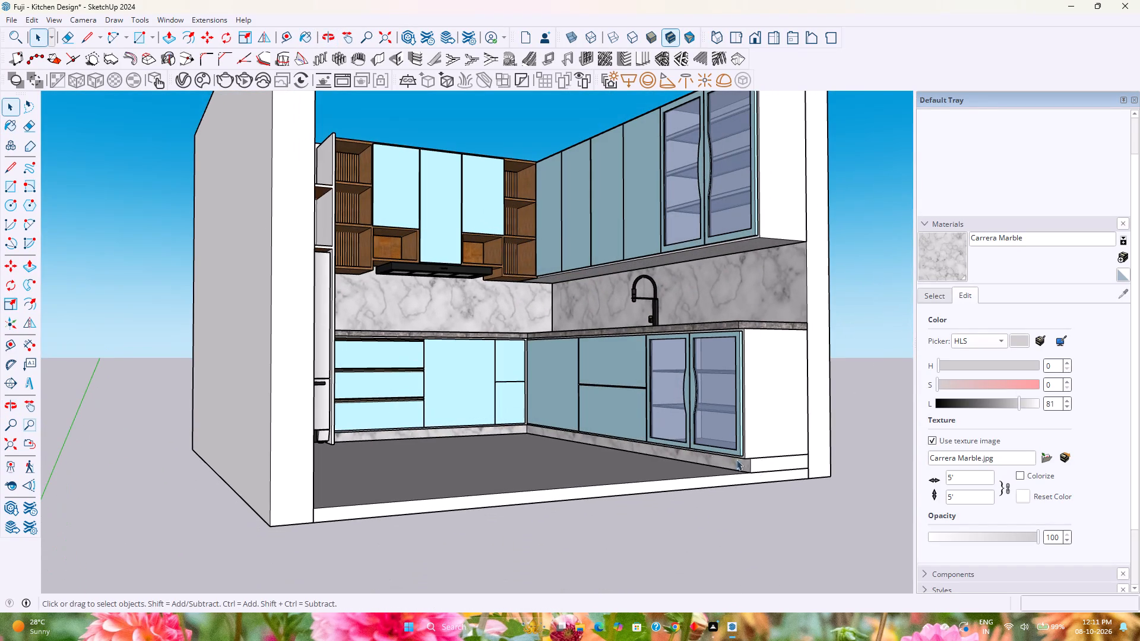
left_click(749, 506)
middle_click_drag(768, 502, 646, 534)
Save the kitchen model.
key("ctrl+s")
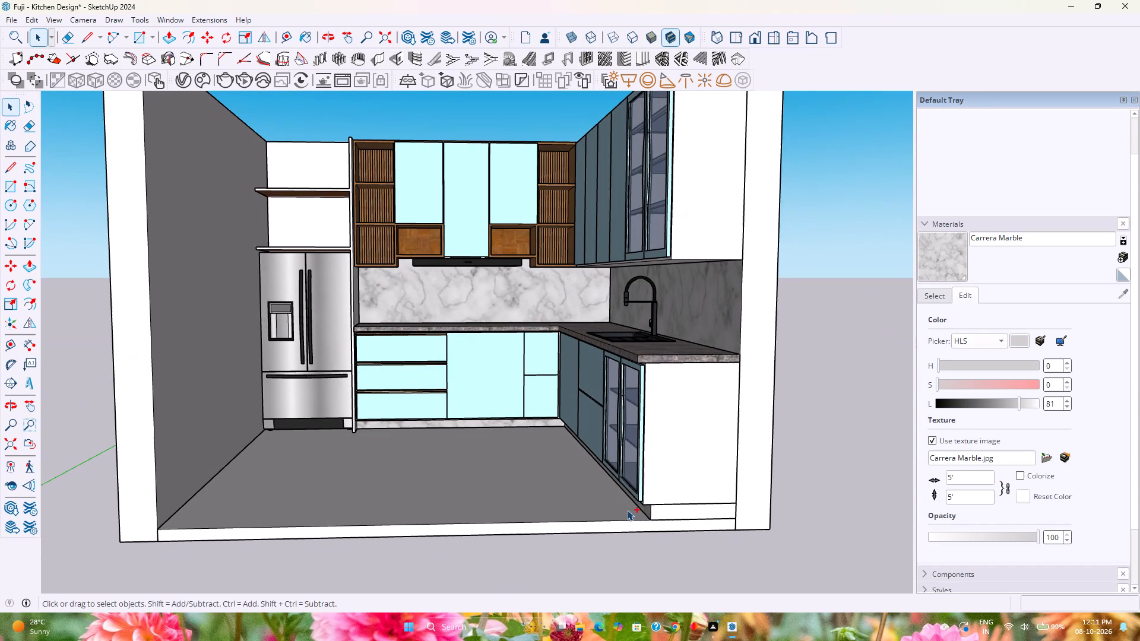
Examine the refrigerator side panel, countertop corner and open wall shelves up close, and the whole kitchen from a distance.
scroll(370, 340, "up", 5)
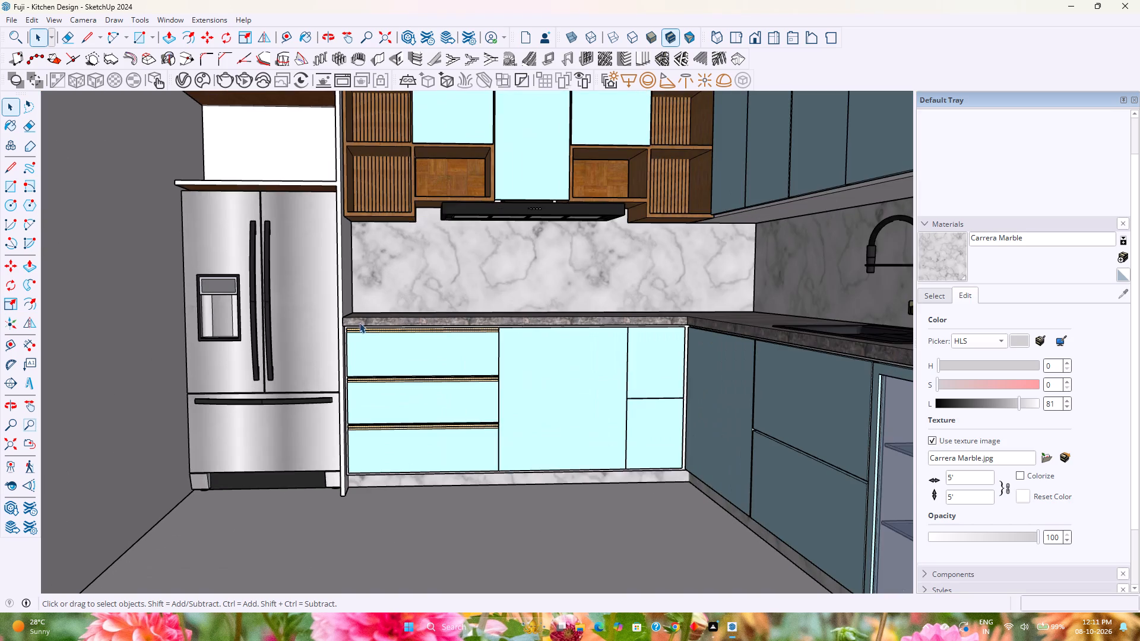
middle_click_drag(358, 322, 312, 410)
scroll(324, 312, "up", 4)
middle_click_drag(430, 328, 503, 455, "shift")
middle_click_drag(502, 456, 438, 441)
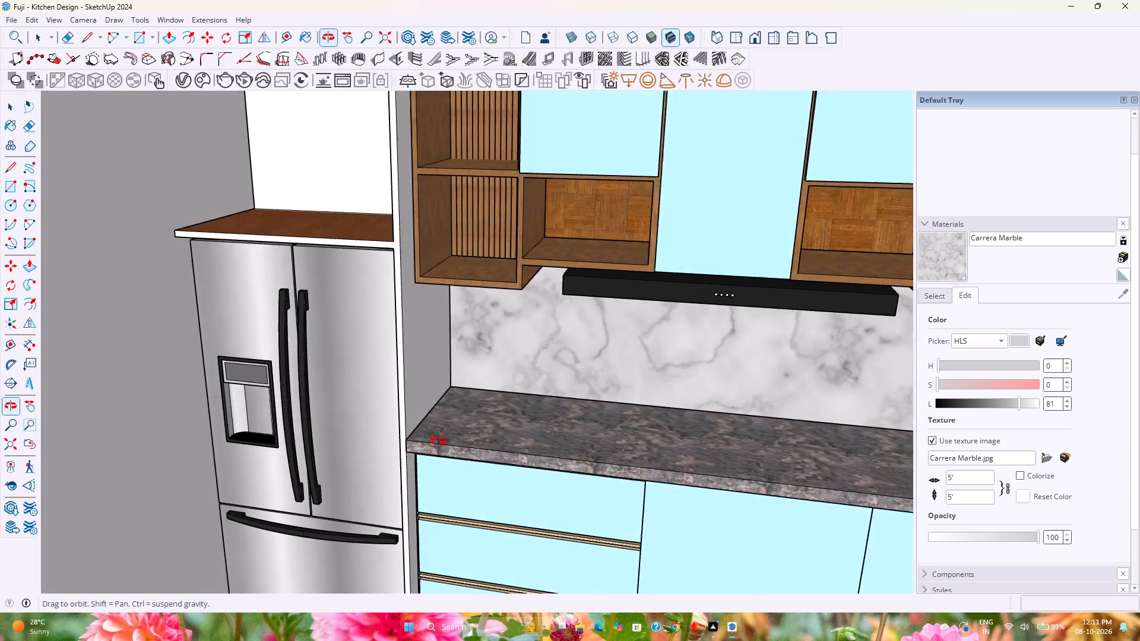
middle_click_drag(438, 441, 423, 370)
scroll(432, 338, "up", 4)
middle_click_drag(439, 344, 518, 404, "shift")
middle_click_drag(525, 406, 463, 405)
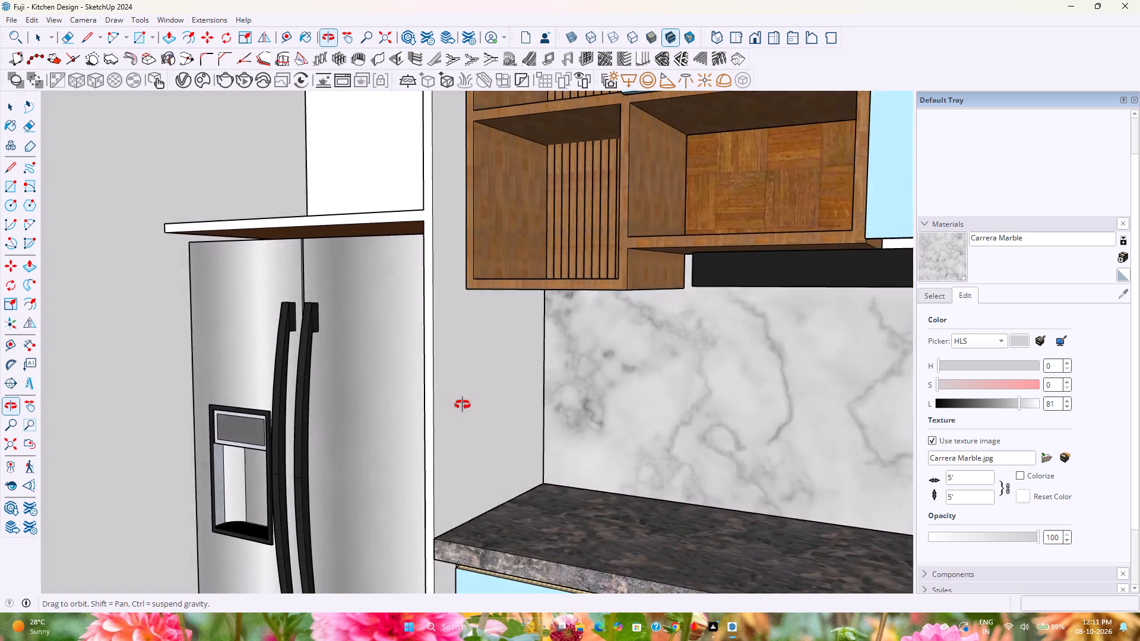
middle_click_drag(463, 405, 391, 402)
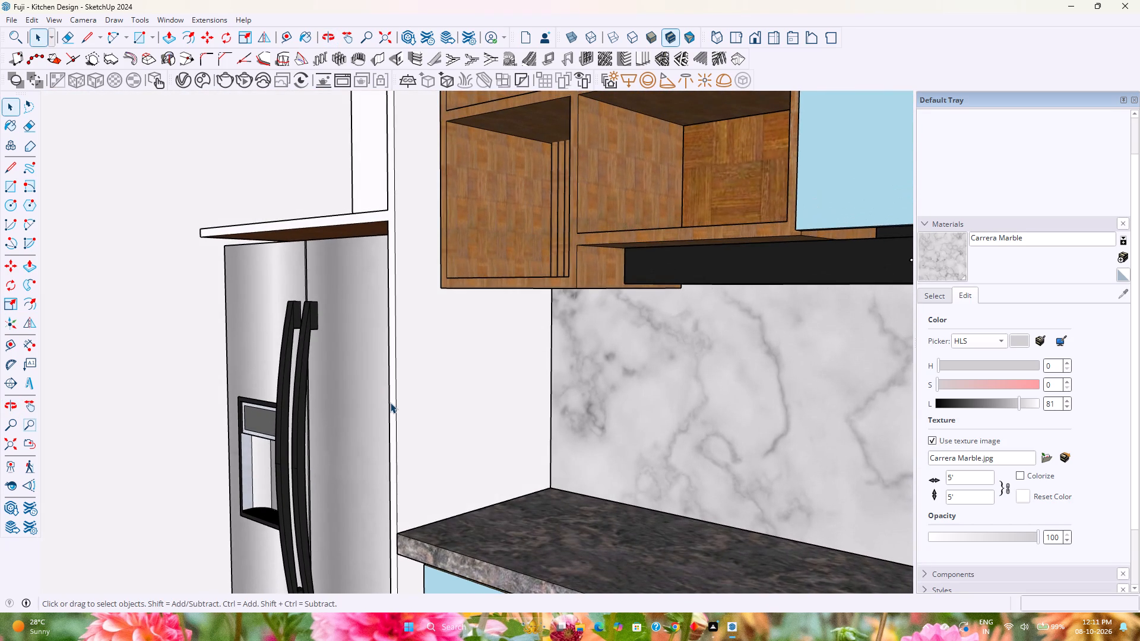
scroll(390, 402, "down", 5)
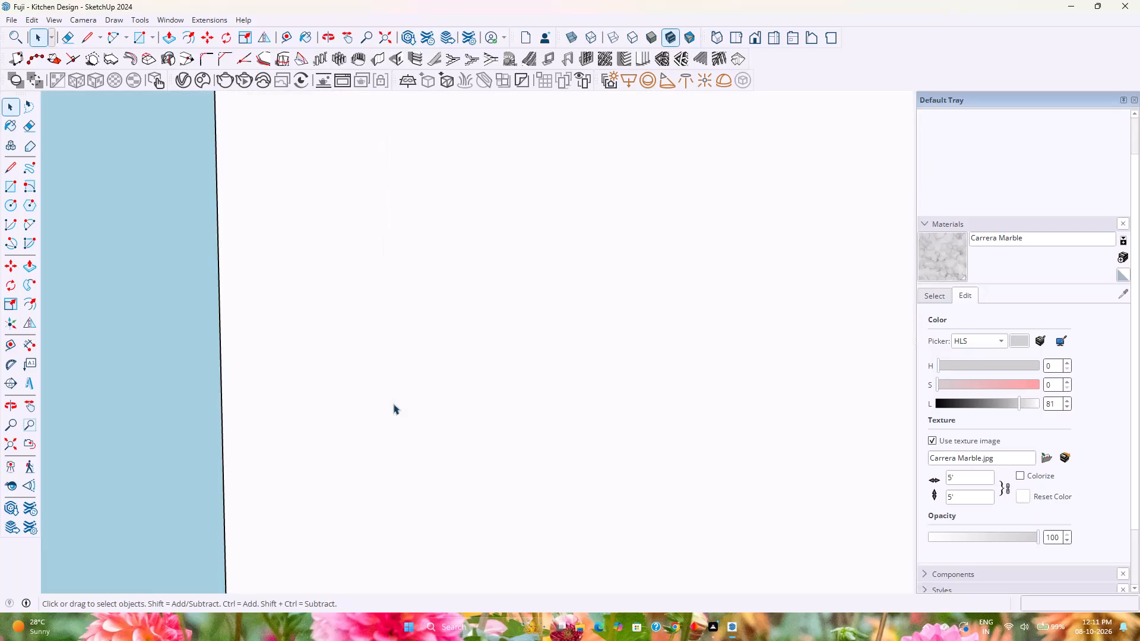
middle_click_drag(394, 404, 569, 443)
left_click(10, 446)
scroll(243, 405, "down", 1)
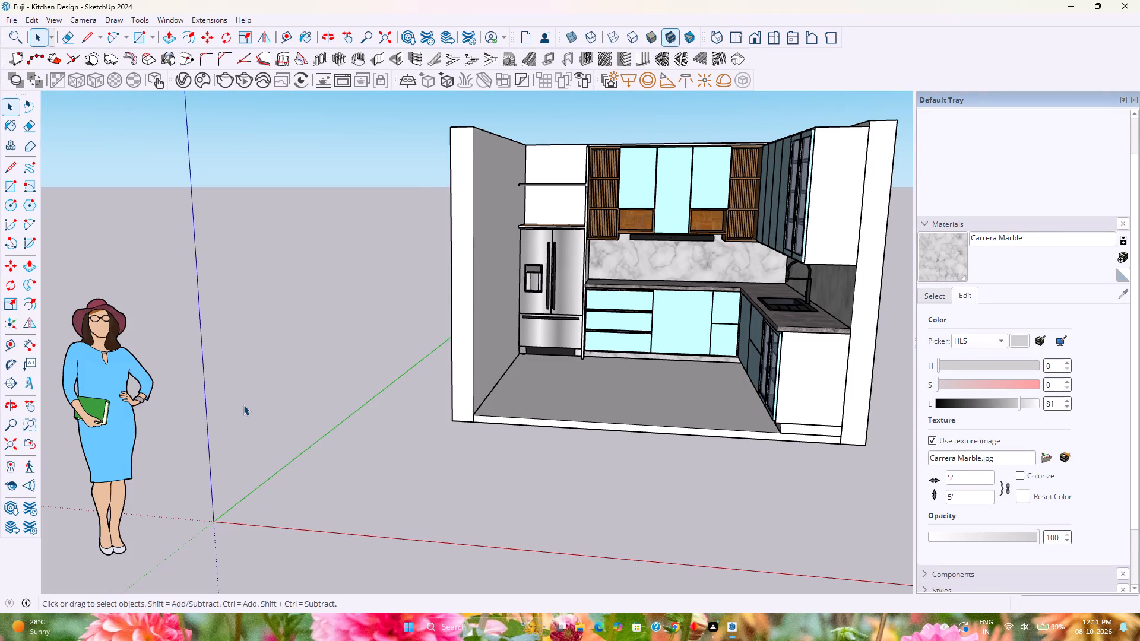
middle_click_drag(522, 392, 550, 392)
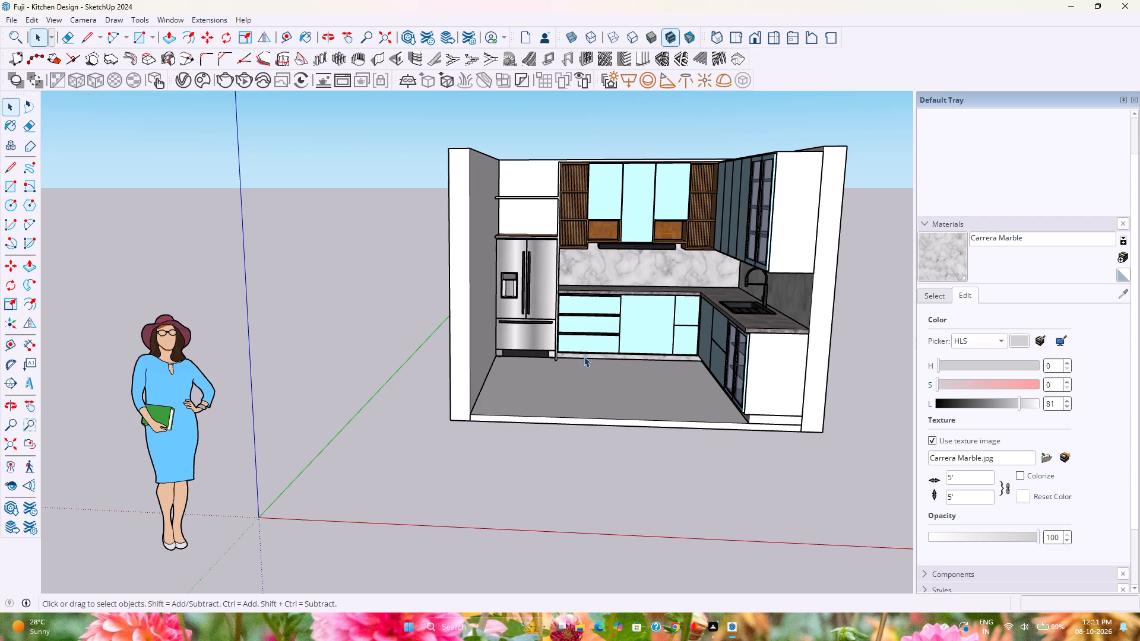
Draw a rectangle of 12' by about 1 15/16" on the back wall's exposed strip above the refrigerator and upper cabinets.
middle_click_drag(634, 227, 660, 366)
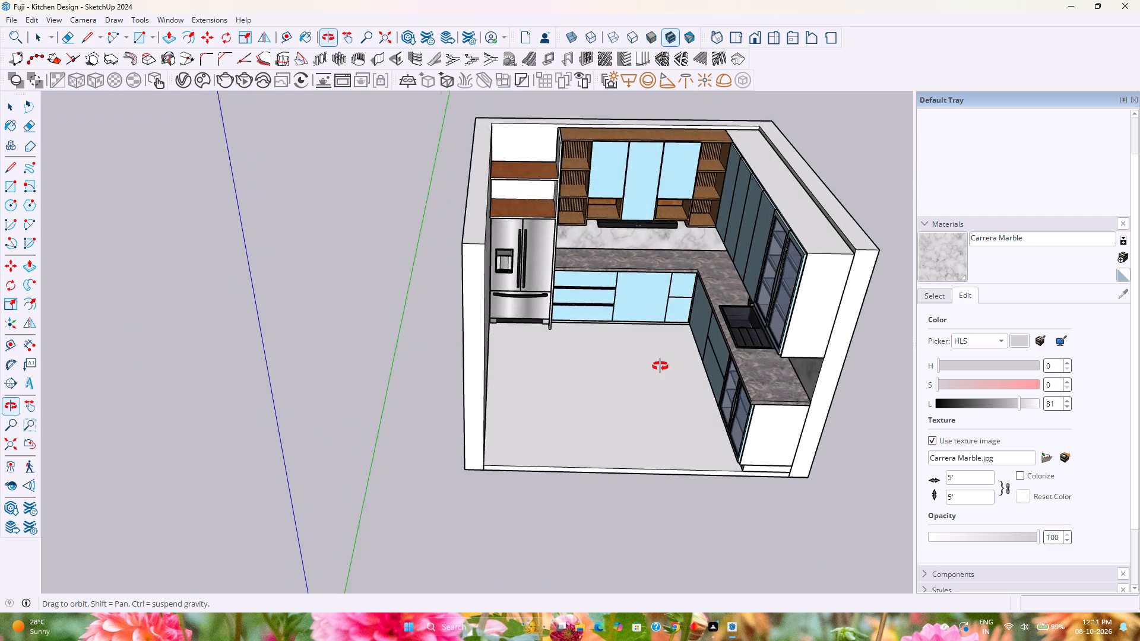
middle_click_drag(660, 366, 670, 424)
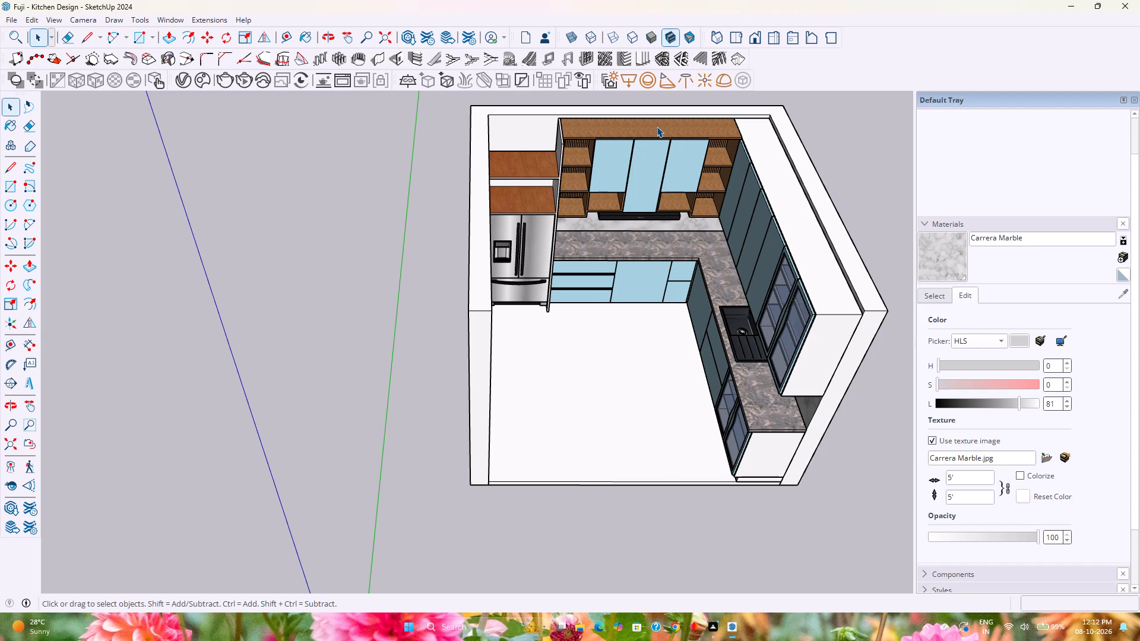
scroll(657, 126, "up", 8)
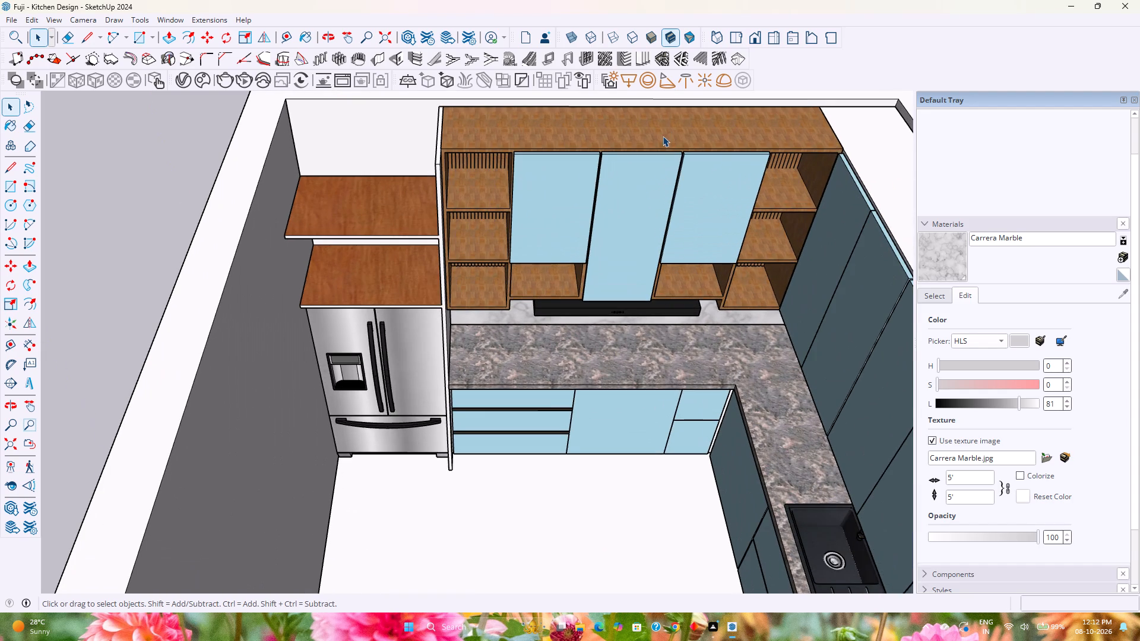
middle_click_drag(650, 132, 484, 285, "shift")
middle_click_drag(460, 268, 487, 214)
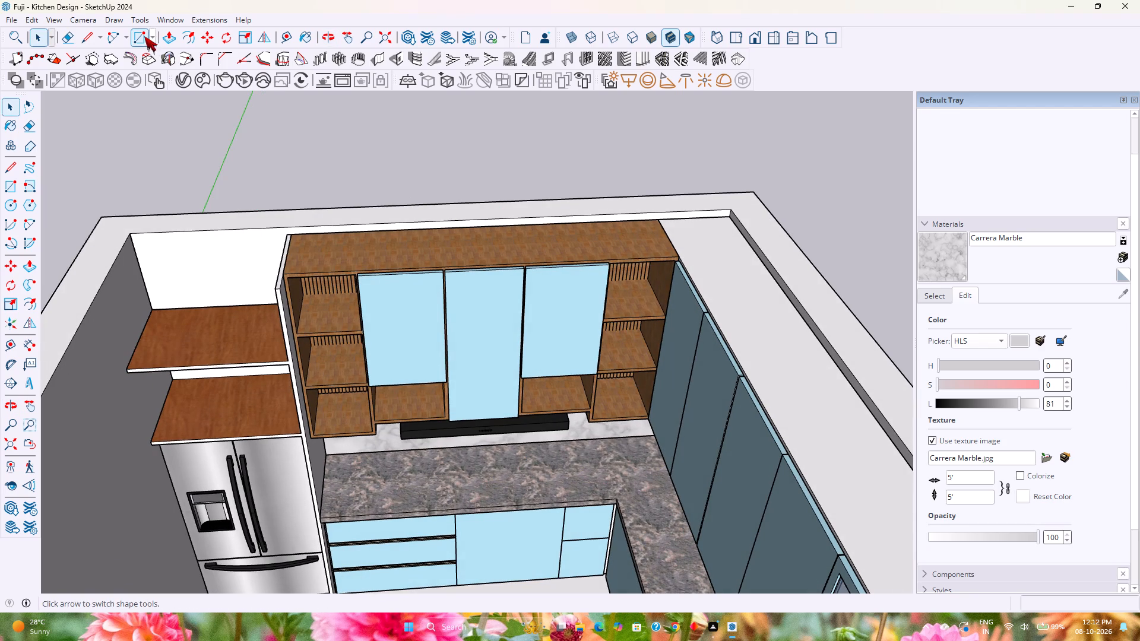
left_click(140, 37)
left_click(133, 233)
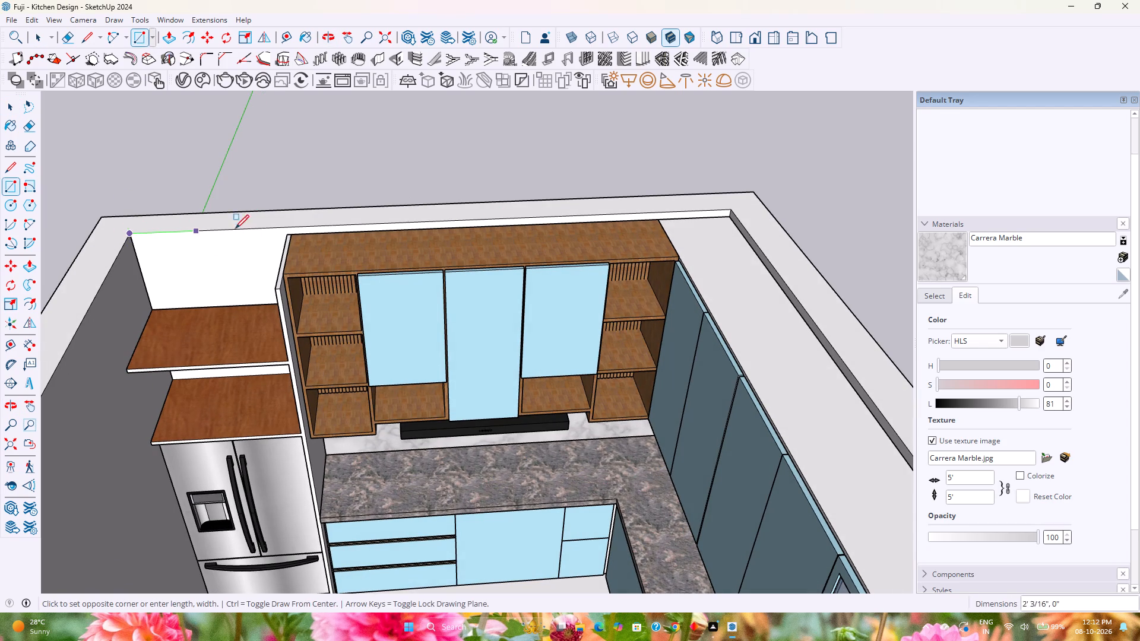
scroll(730, 219, "up", 2)
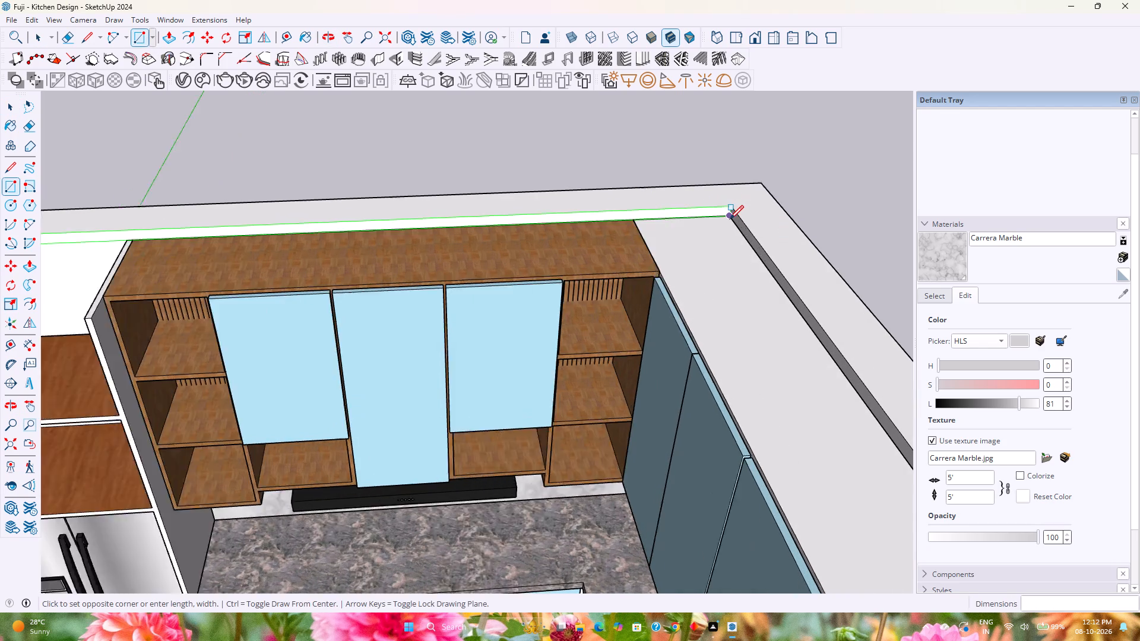
scroll(730, 219, "up", 12)
left_click(729, 214)
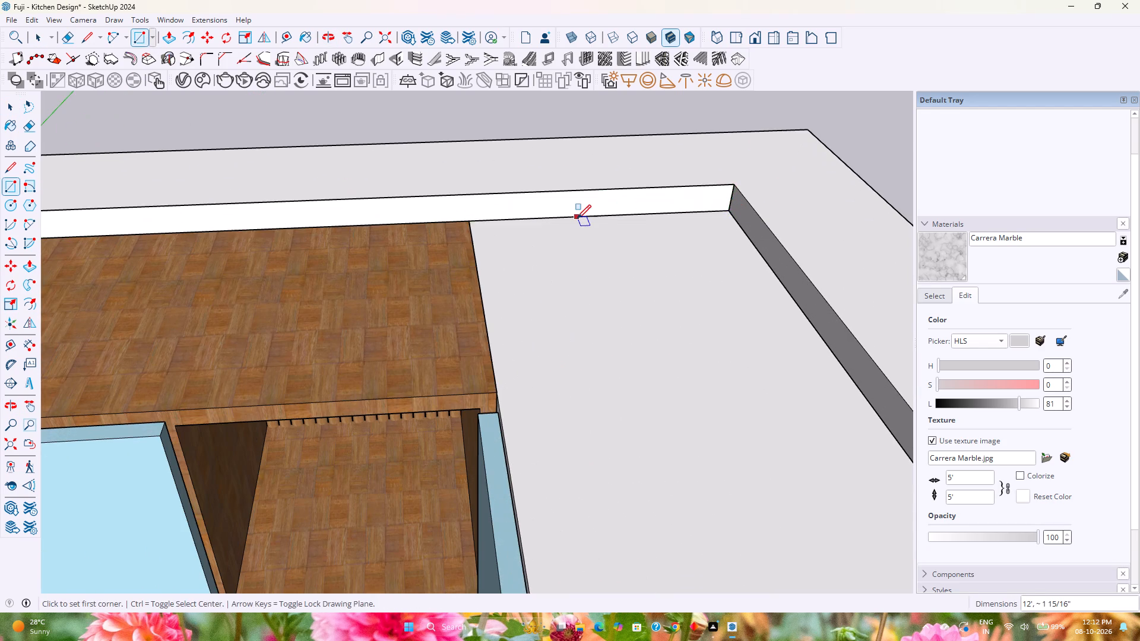
Push/Pull the back wall rectangle out 2' to form a top panel over the refrigerator bay and upper cabinets.
scroll(577, 218, "down", 5)
middle_click_drag(577, 218, 695, 208)
scroll(696, 208, "down", 5)
middle_click_drag(688, 212, 528, 179)
scroll(528, 179, "down", 2)
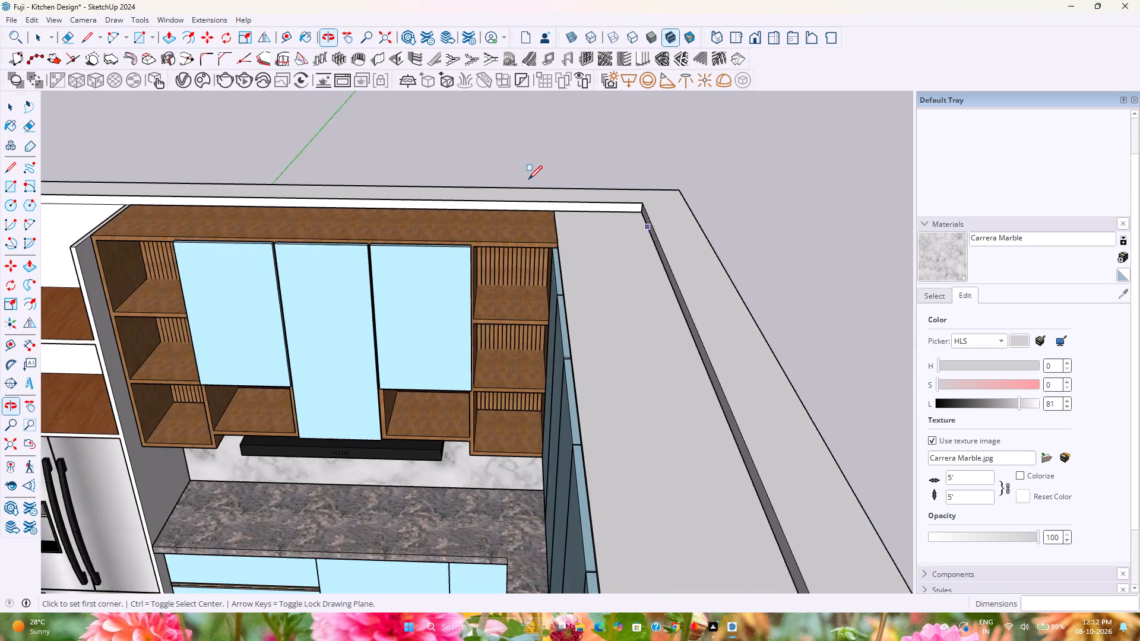
scroll(528, 179, "down", 2)
middle_click_drag(525, 180, 646, 199, "shift")
key("p")
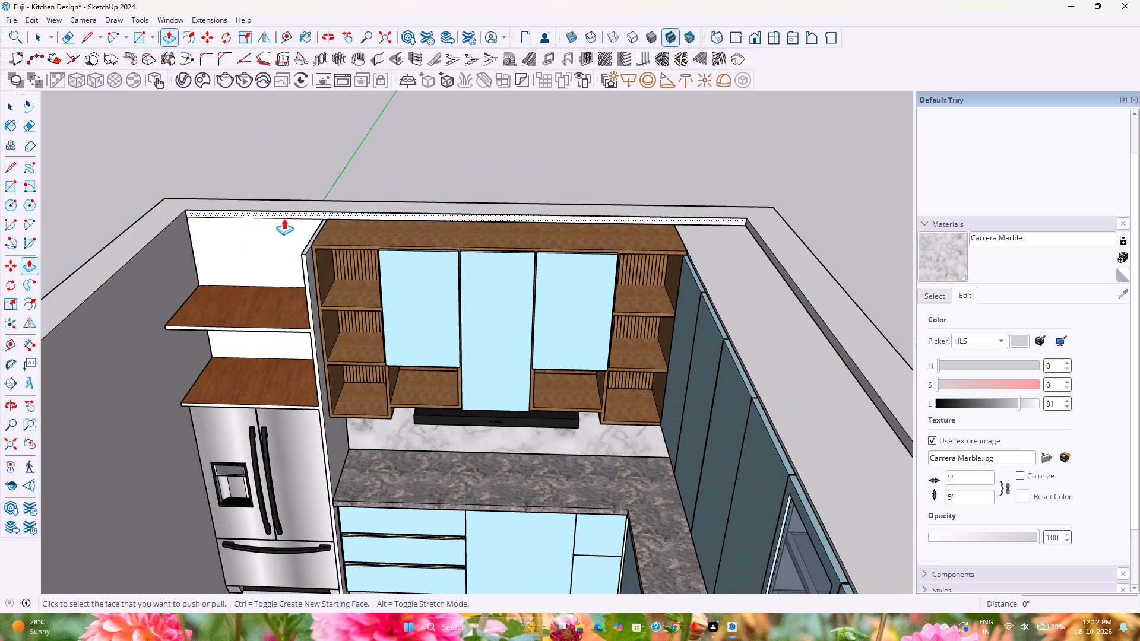
left_click(283, 217)
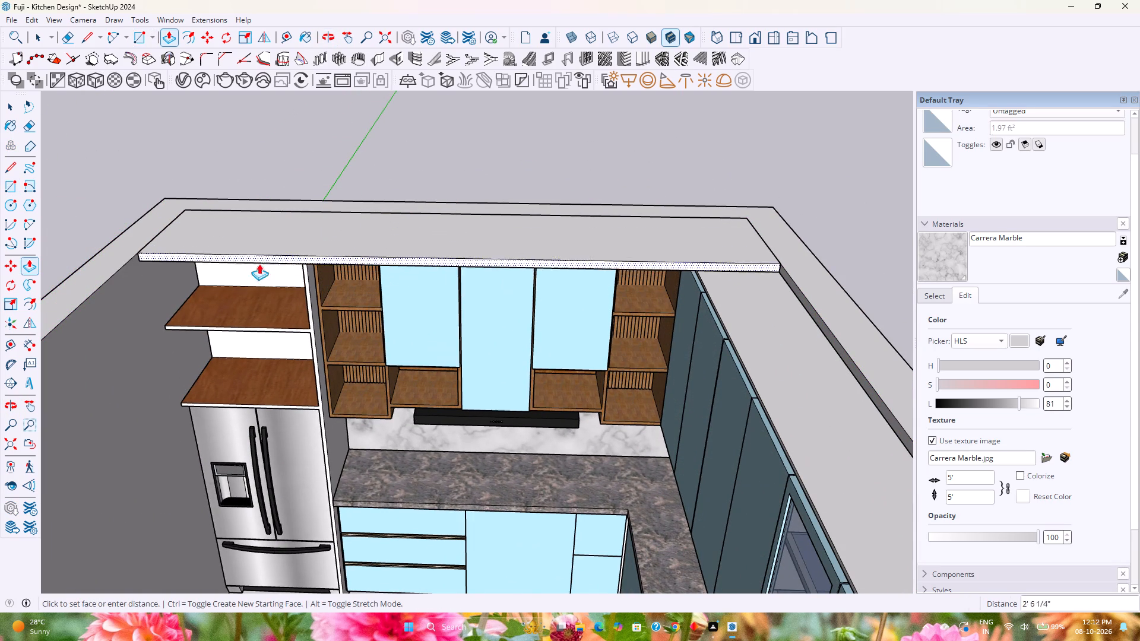
left_click(299, 258)
Draw a rectangle of 10' by about 1 15/16" on the sink-side wall's exposed strip above the upper cabinets.
middle_click_drag(305, 262, 368, 107)
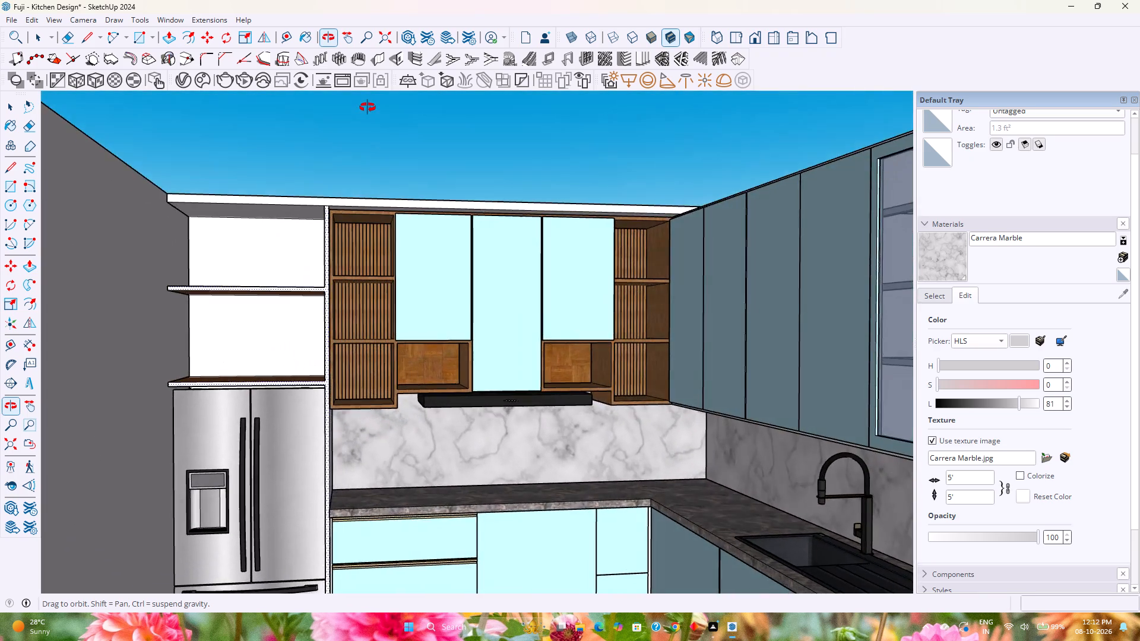
middle_click_drag(368, 107, 376, 294)
middle_click_drag(508, 299, 277, 234, "shift")
middle_click_drag(289, 236, 460, 239)
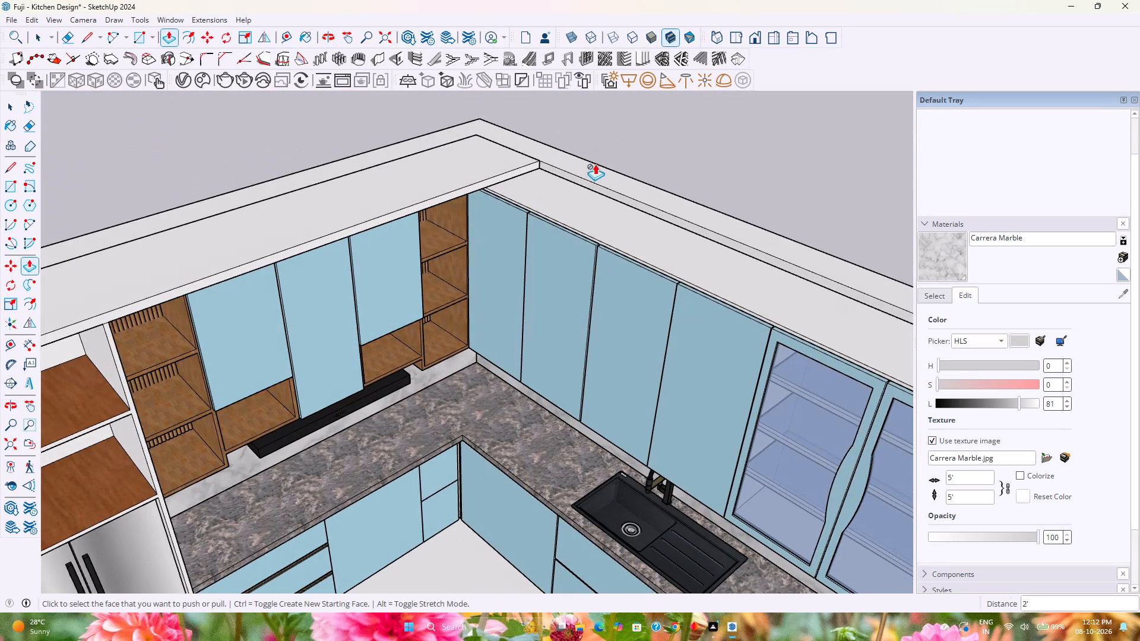
left_click(578, 182)
key("space")
left_click(577, 177)
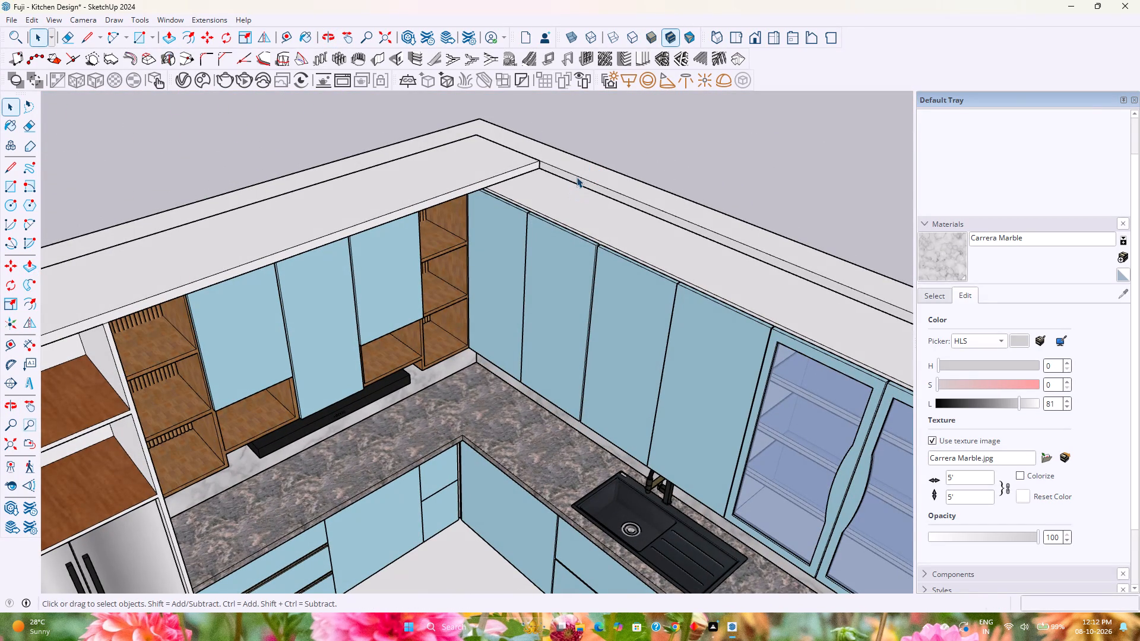
left_click(573, 179)
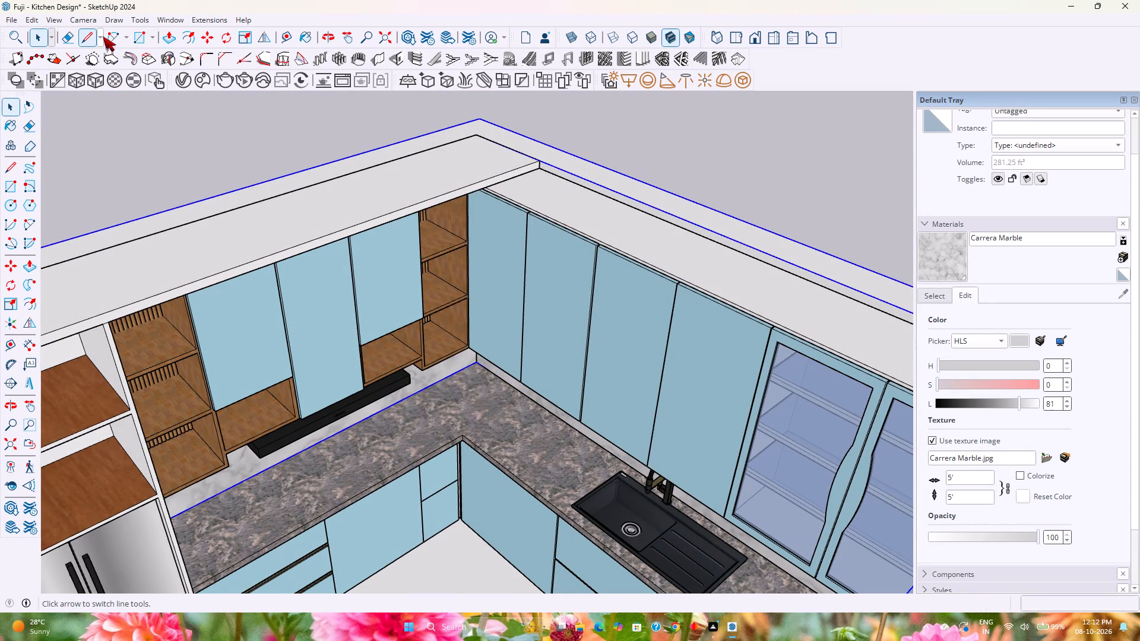
left_click(143, 36)
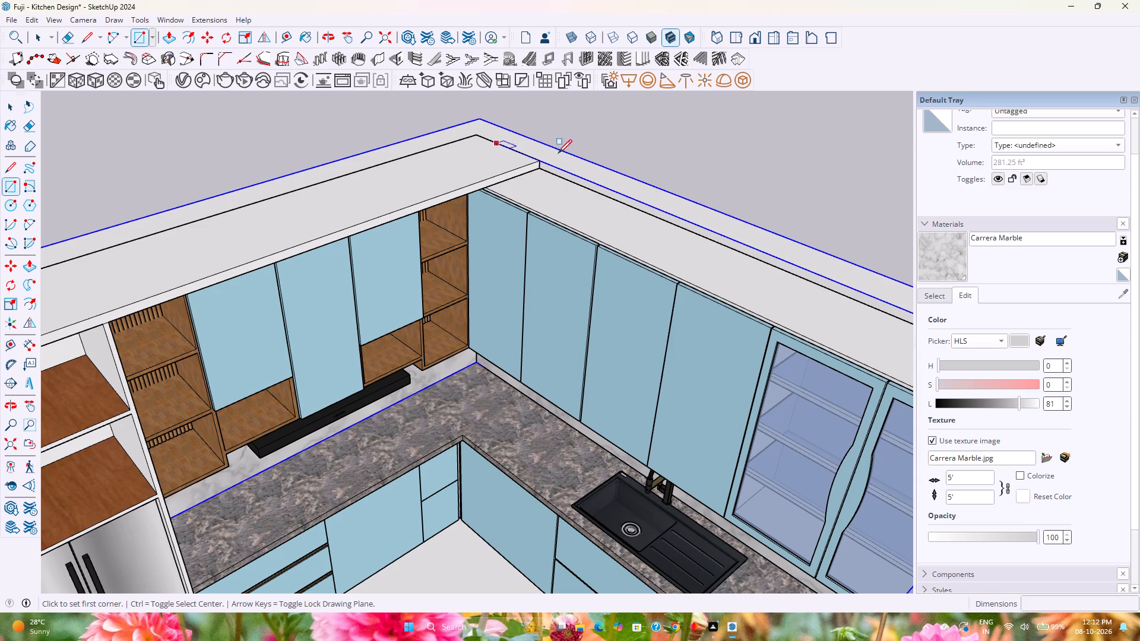
left_click(542, 161)
scroll(586, 201, "down", 2)
middle_click_drag(591, 200, 469, 153, "shift")
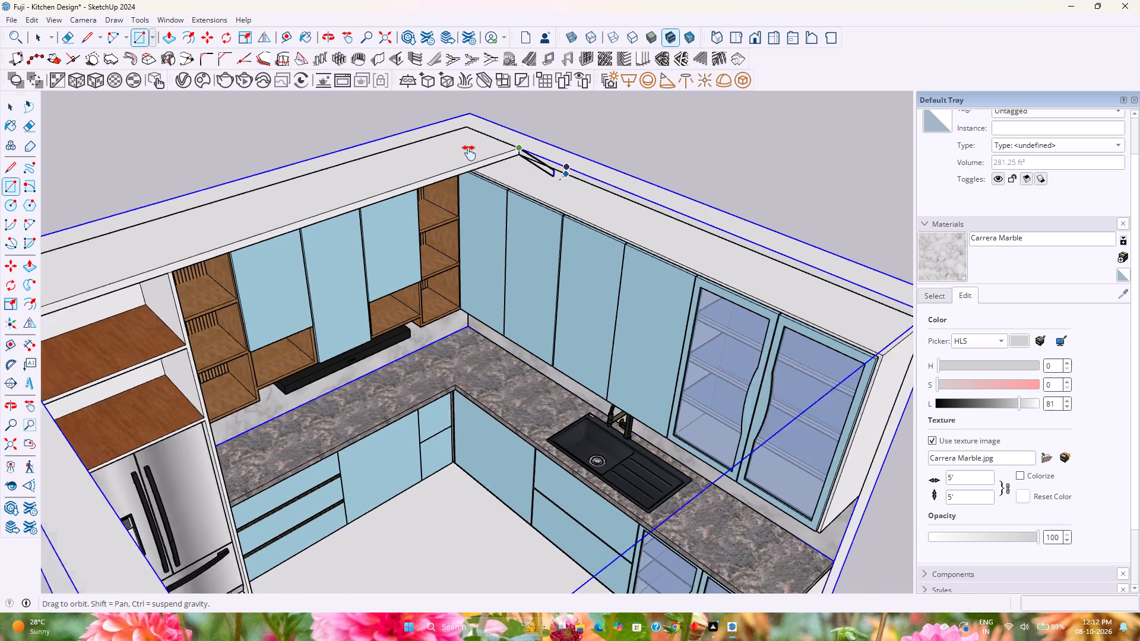
middle_click_drag(469, 153, 305, 113, "shift")
left_click(573, 232)
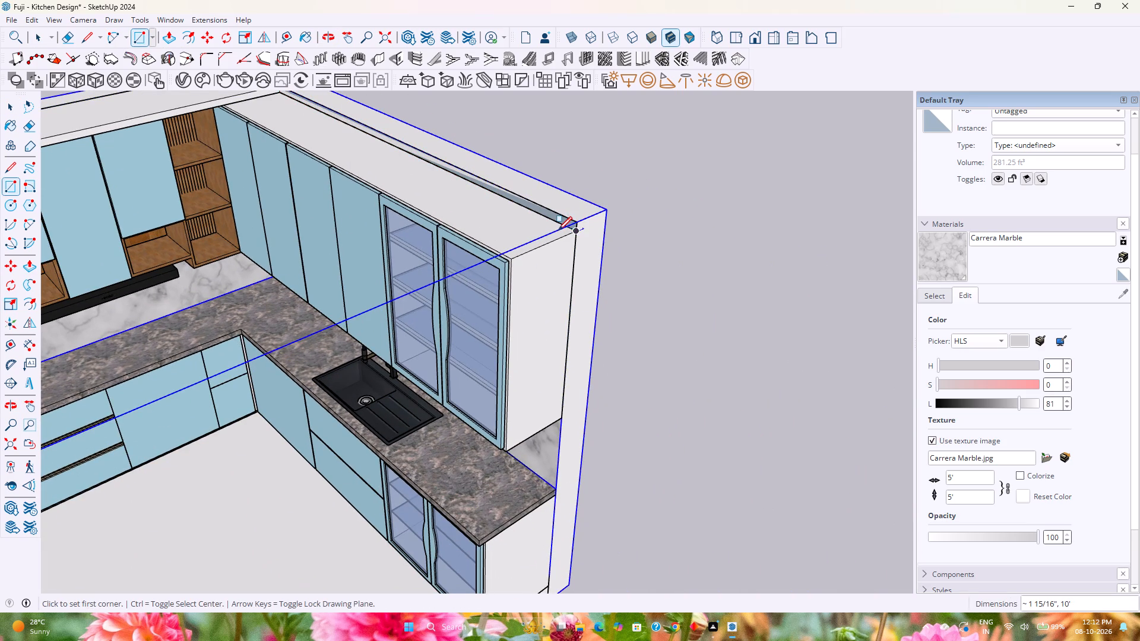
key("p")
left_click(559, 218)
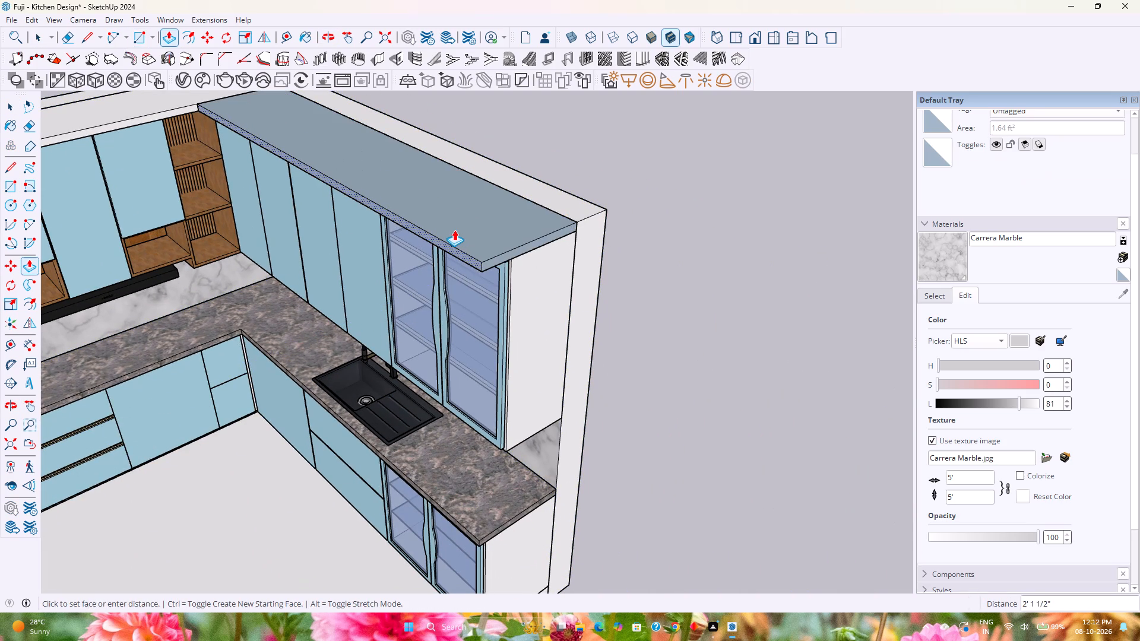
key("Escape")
Reverse the face of the new strip above the sink-side upper cabinets.
scroll(533, 207, "up", 4)
key("space")
key("Escape")
left_click(540, 209)
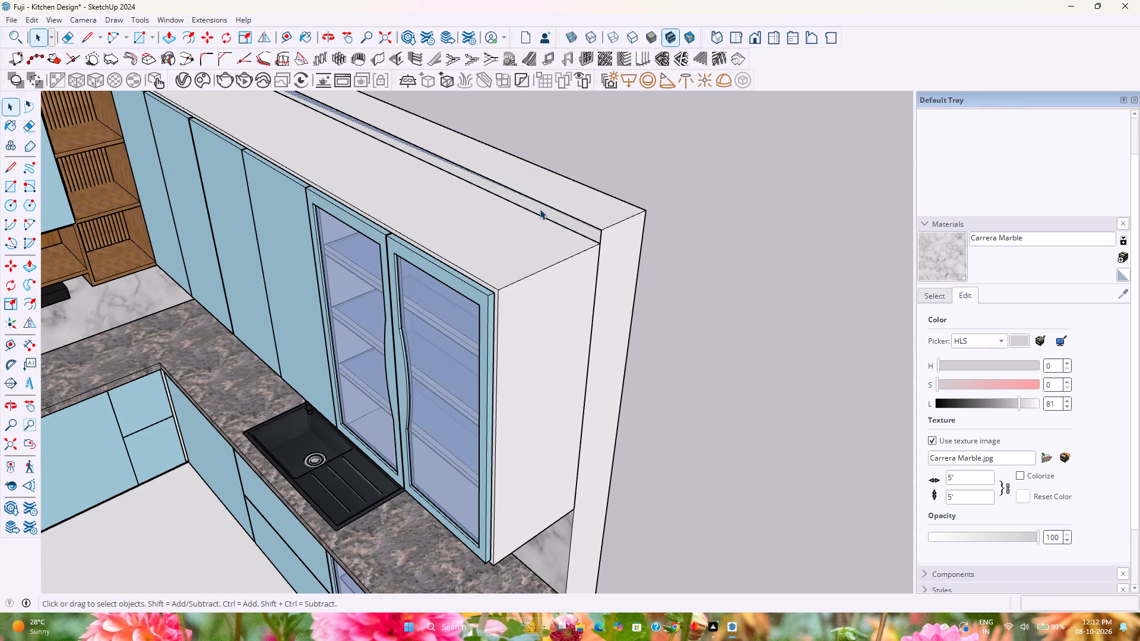
right_click(540, 209)
left_click(597, 331)
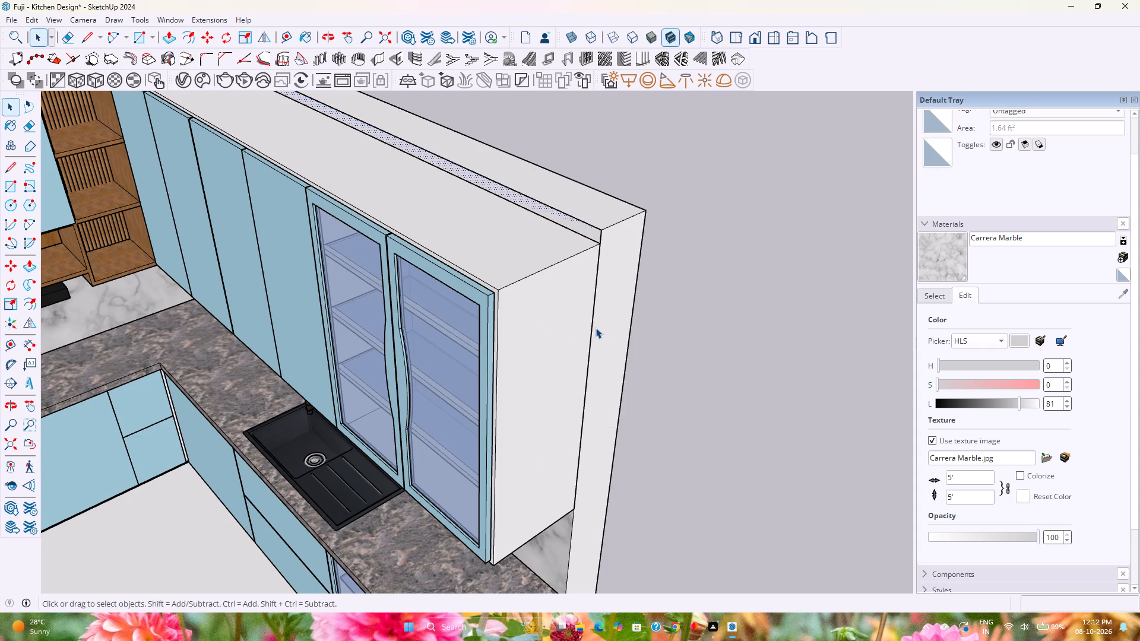
Push/Pull the sink-side strip out 1' 7" to cover the tops of the upper cabinets.
key("p")
left_click(592, 233)
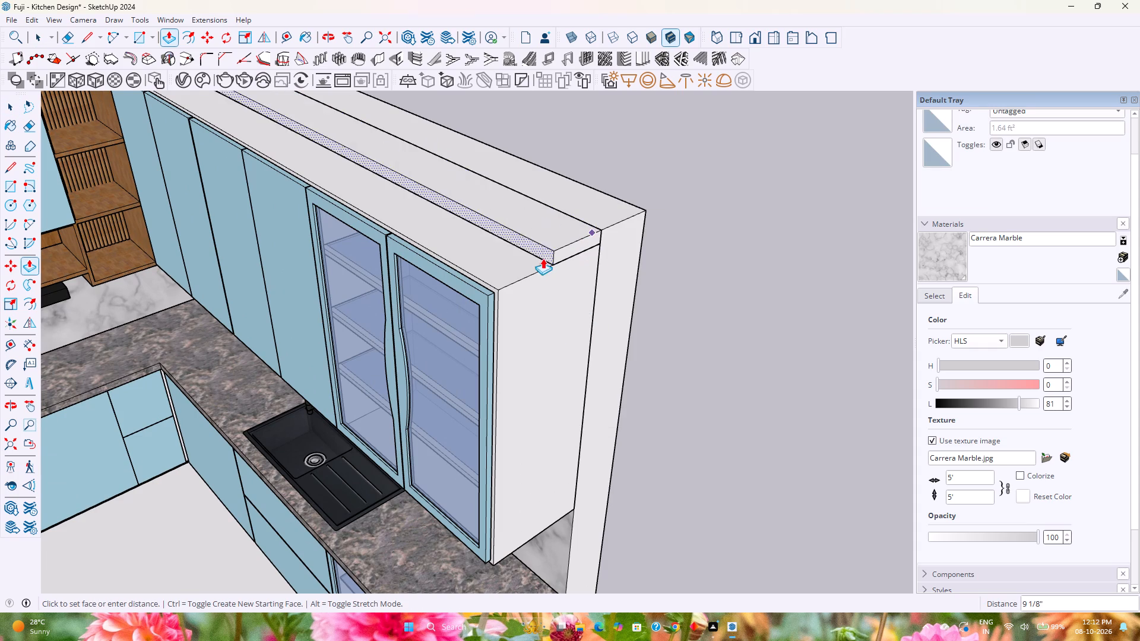
scroll(497, 289, "down", 6)
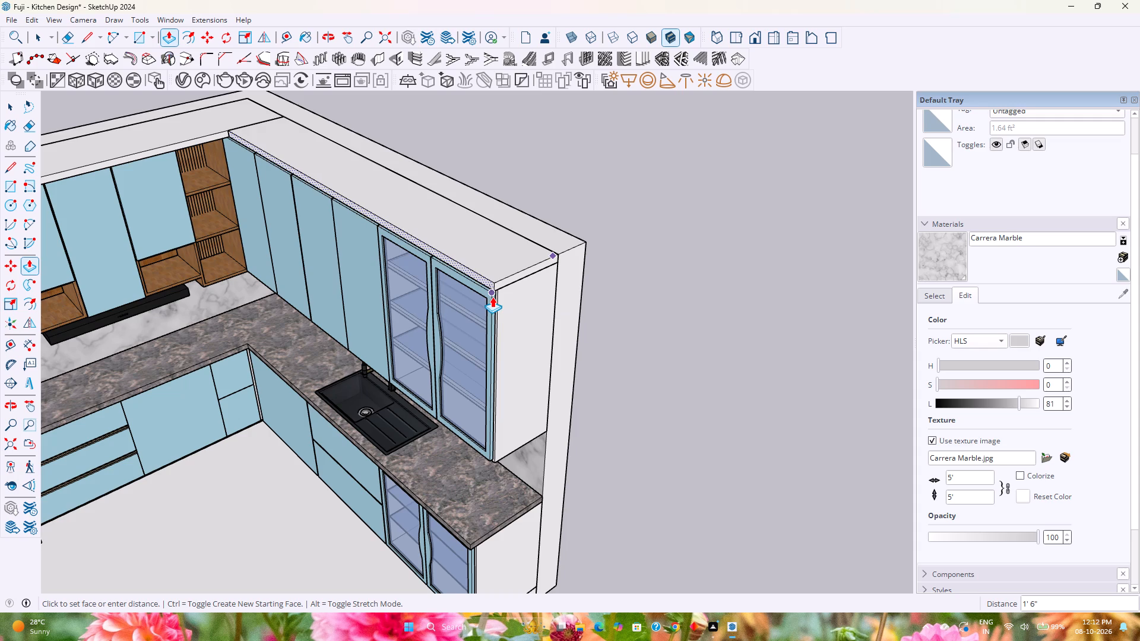
scroll(492, 297, "up", 9)
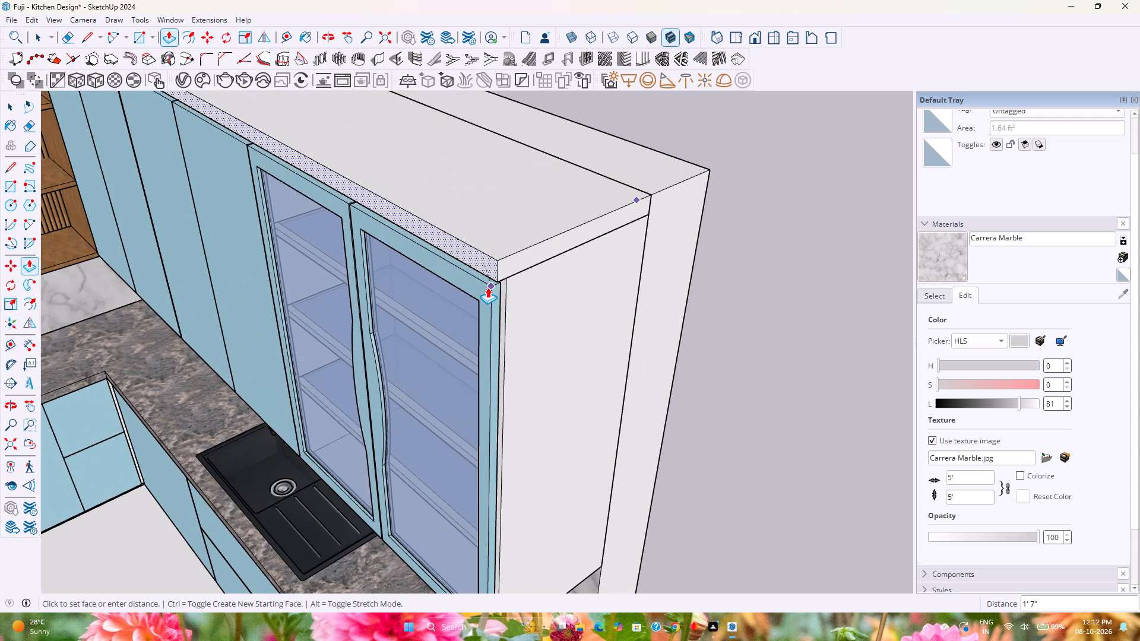
left_click(487, 287)
Delete the edge dividing the two top panels where they meet at the corner.
scroll(486, 286, "down", 8)
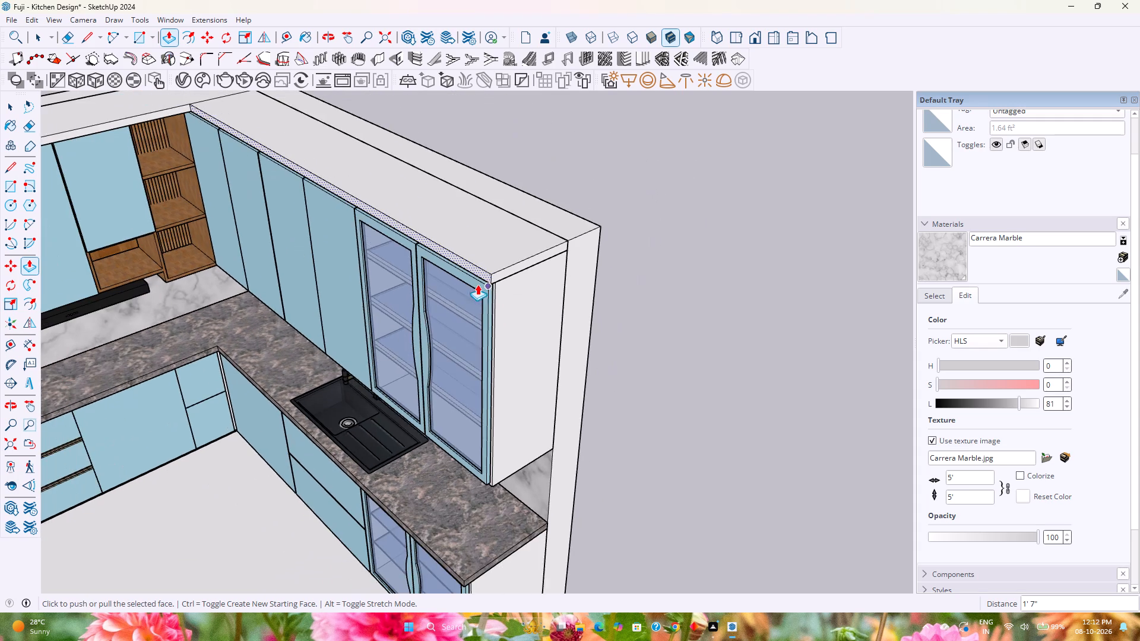
middle_click_drag(478, 284, 596, 310, "shift")
scroll(597, 310, "down", 1, "shift")
key("space")
scroll(315, 141, "up", 3)
left_click(313, 124)
key("Delete")
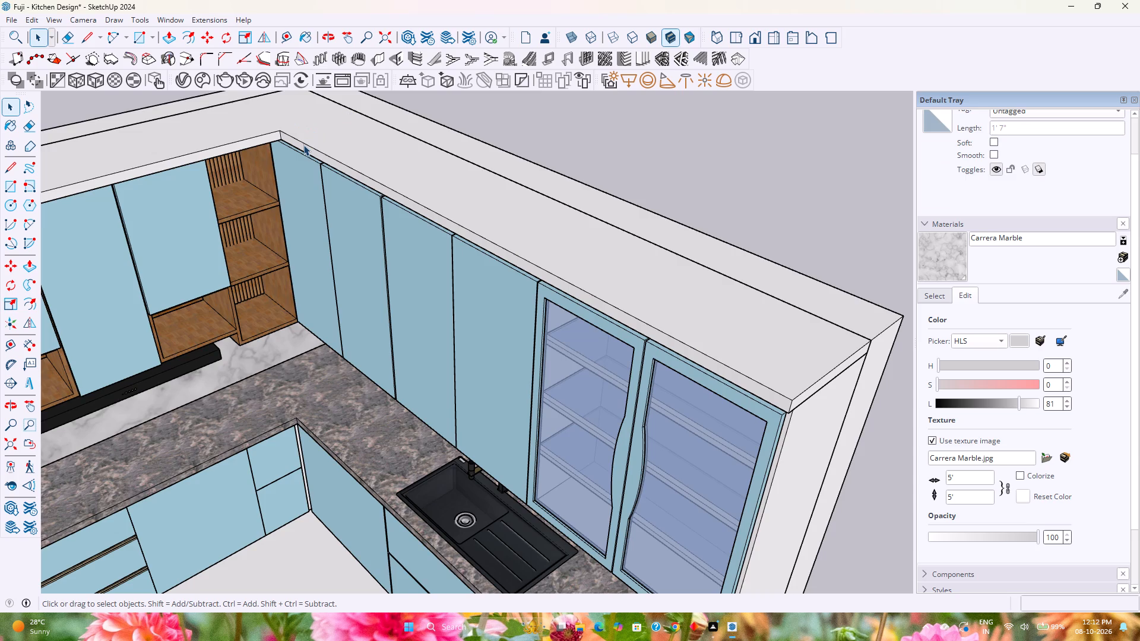
Examine the new top panel over both upper cabinet runs and the refrigerator bay from several angles.
scroll(303, 145, "down", 5)
middle_click_drag(354, 239, 417, 140)
scroll(417, 140, "down", 1)
middle_click_drag(484, 203, 546, 304, "shift")
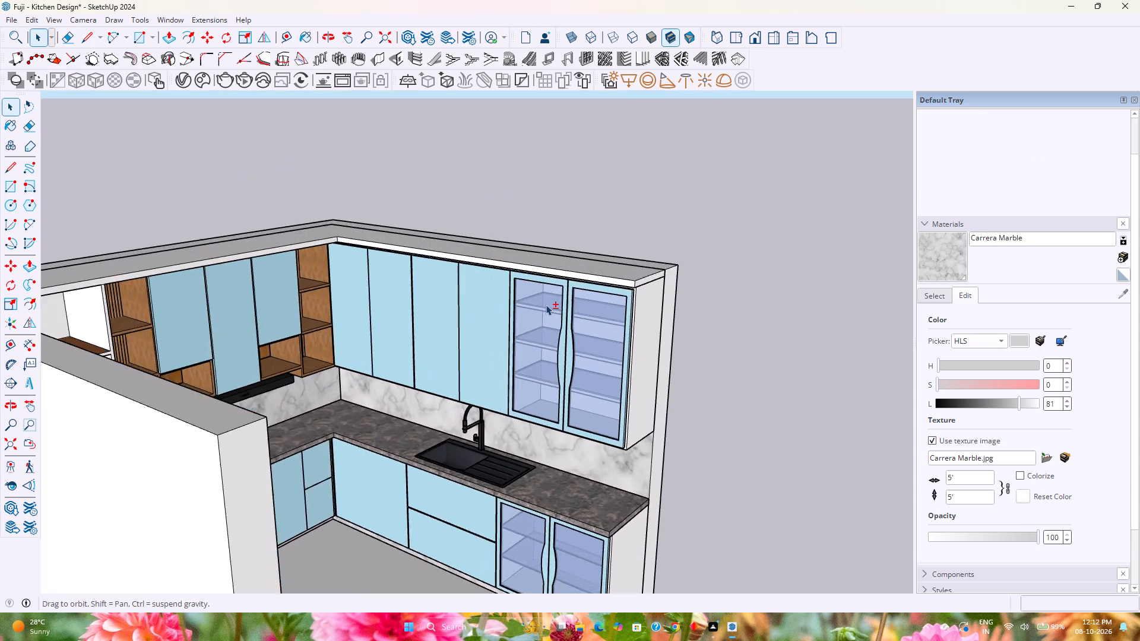
middle_click_drag(546, 304, 544, 304, "shift")
middle_click_drag(585, 304, 394, 243)
middle_click_drag(381, 234, 607, 255, "shift")
middle_click_drag(639, 262, 601, 361)
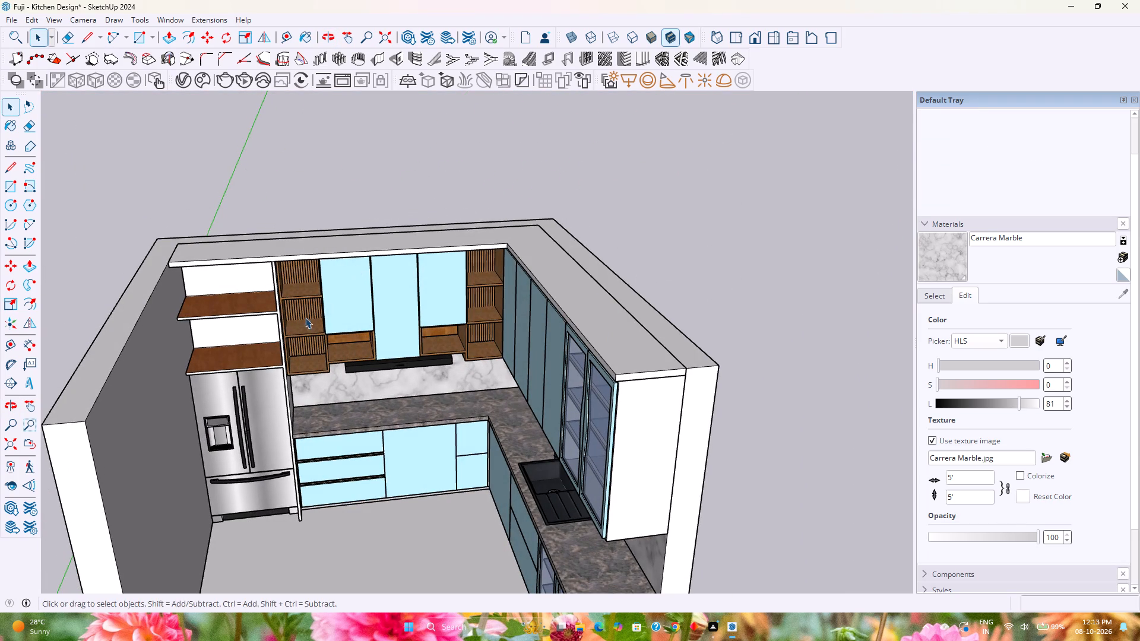
Paint the back surfaces of both open compartments above the refrigerator with Wood Veneer 01 from the Wood collection.
scroll(197, 354, "up", 9)
middle_click_drag(275, 343, 345, 426, "shift")
scroll(356, 434, "up", 1)
middle_click_drag(356, 434, 328, 329)
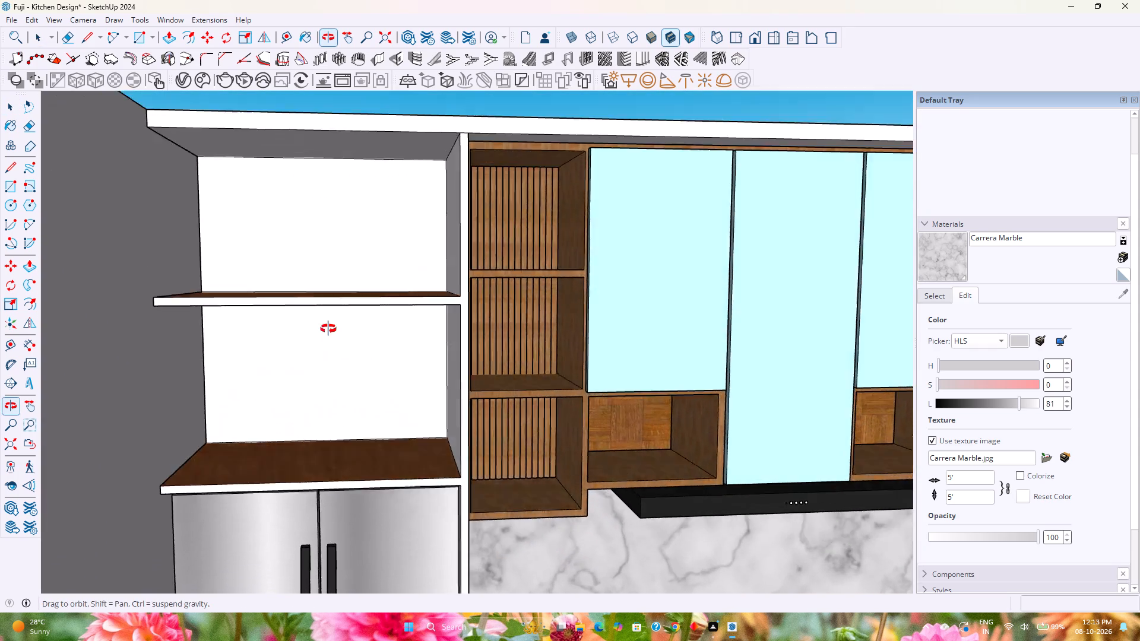
middle_click_drag(328, 329, 329, 310)
scroll(329, 310, "down", 3)
left_click(928, 297)
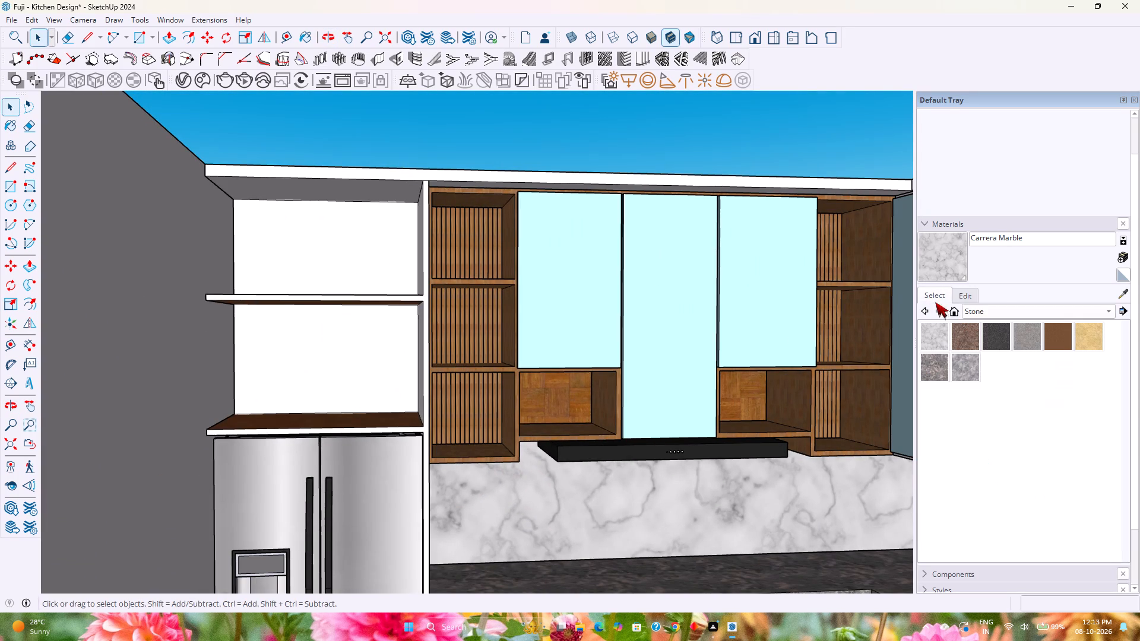
left_click(984, 315)
left_click(981, 362)
left_click(1053, 365)
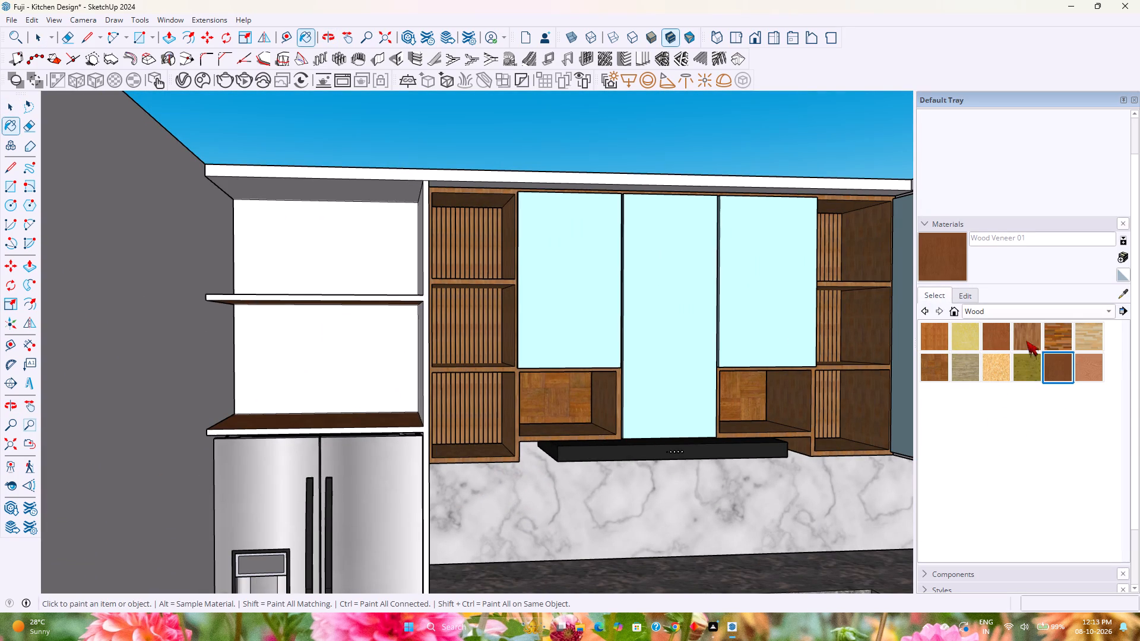
left_click(370, 376)
left_click(335, 249)
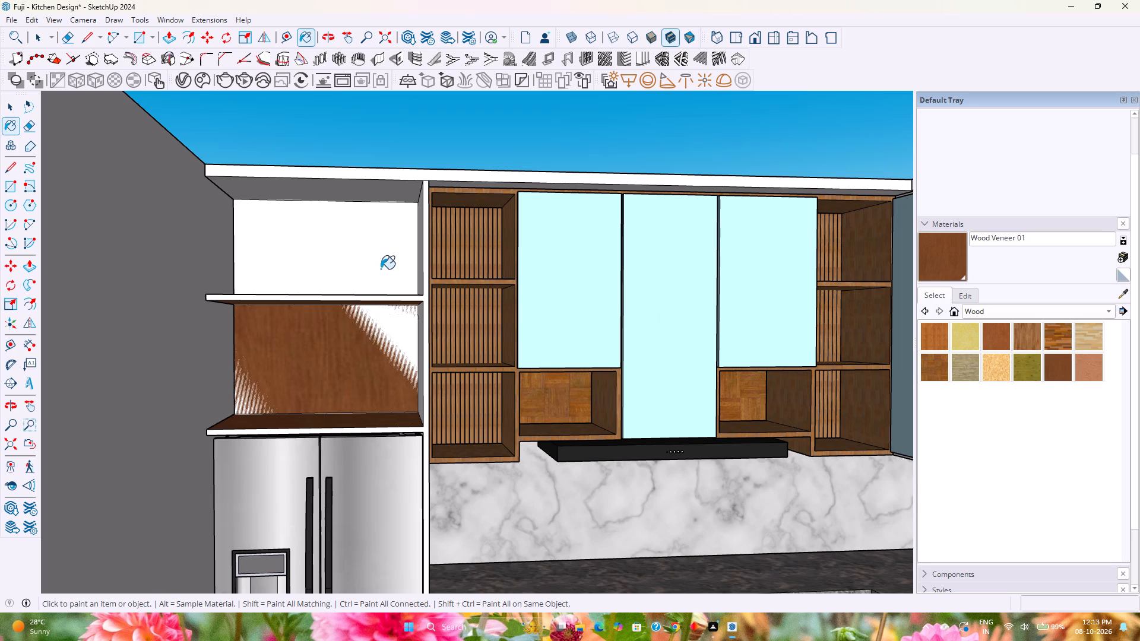
Paint the tall refrigerator side panel's inner faces in both compartments and its front edge with Wood Veneer 01.
middle_click_drag(384, 271, 300, 357)
middle_click_drag(338, 328, 521, 343)
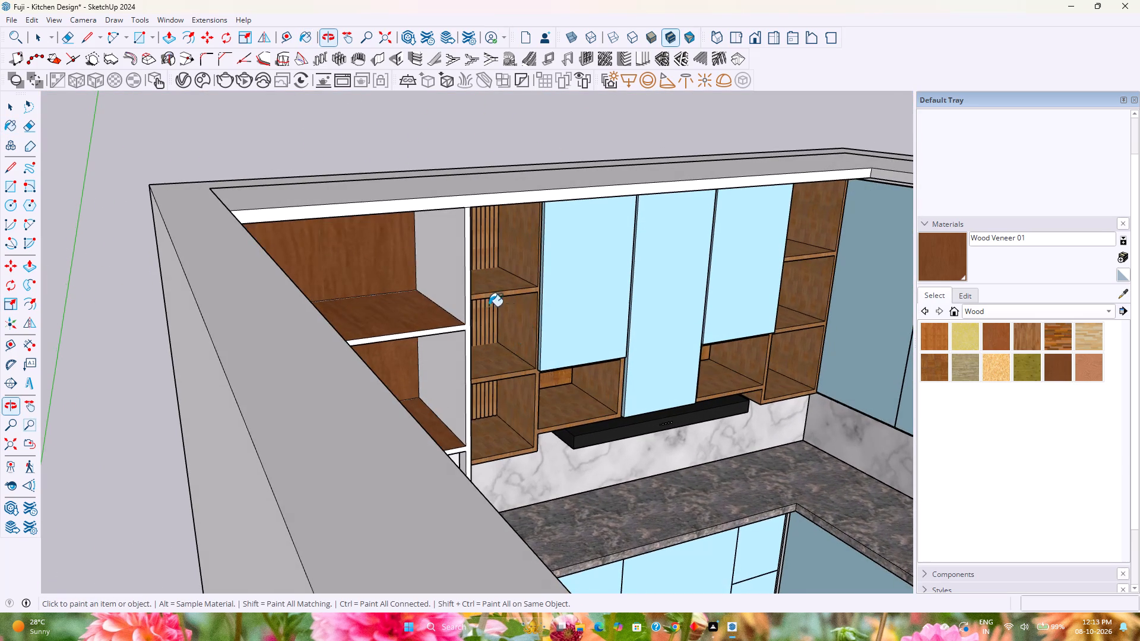
left_click(449, 283)
left_click(450, 372)
middle_click_drag(452, 374, 355, 316)
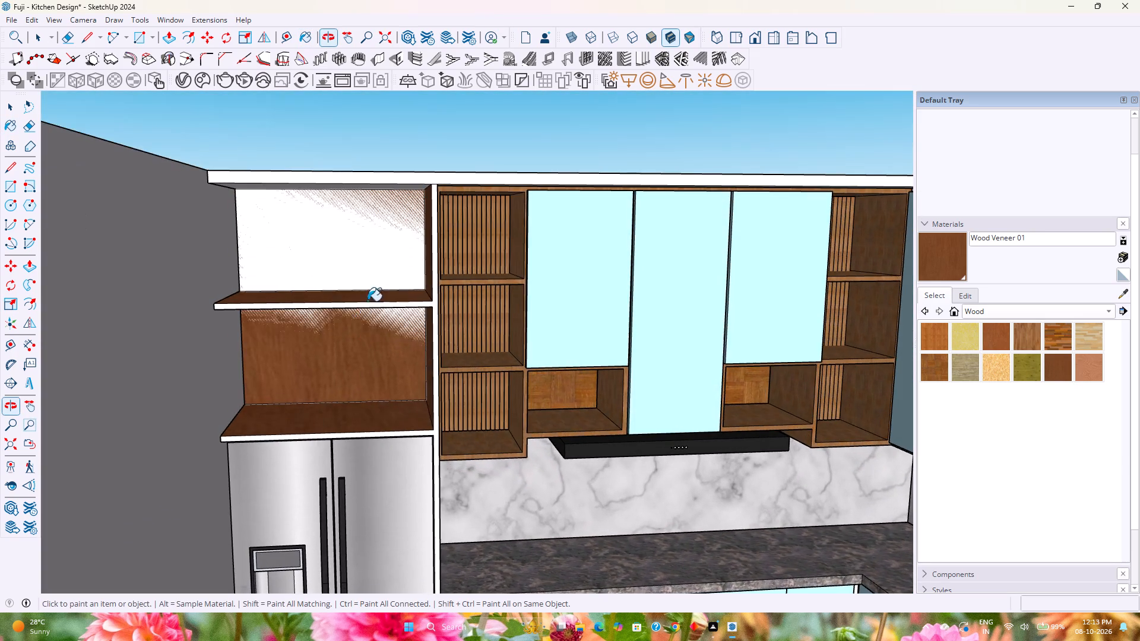
scroll(444, 304, "up", 7)
left_click(430, 306)
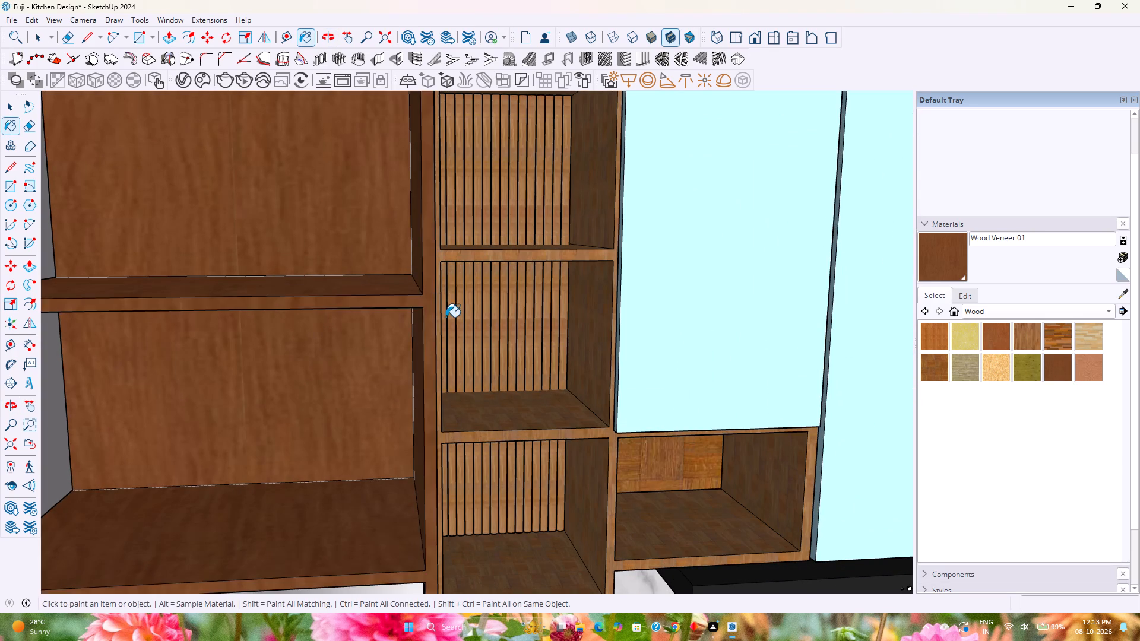
Paint the tall refrigerator side panel's outer face beside the countertop with Wood Veneer 01.
scroll(446, 317, "down", 10)
middle_click_drag(477, 339, 312, 331)
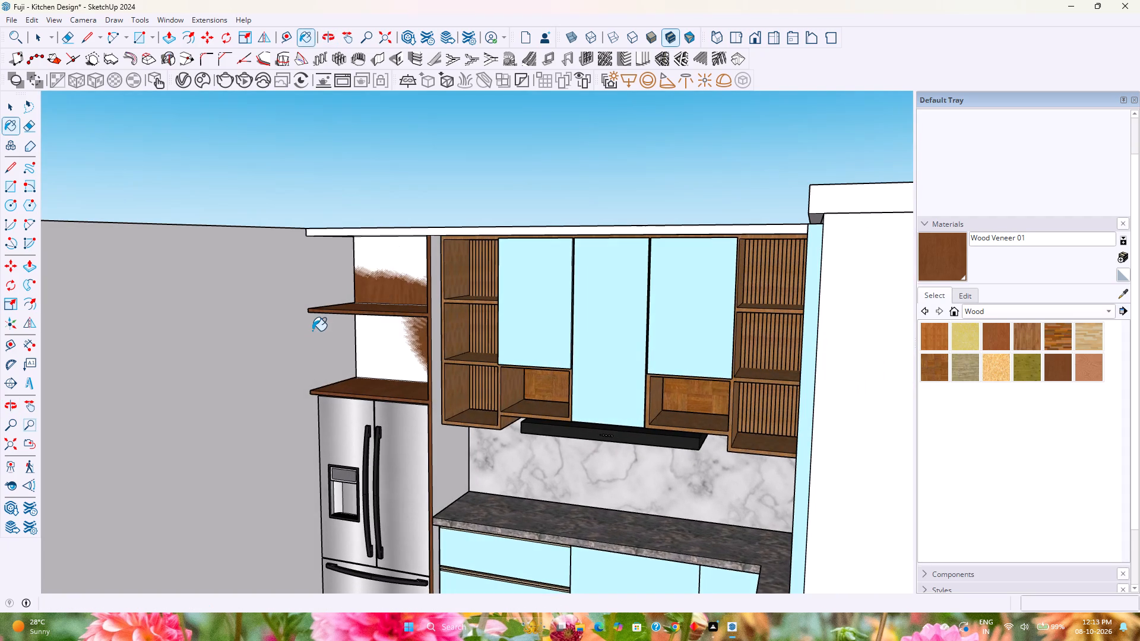
key("space")
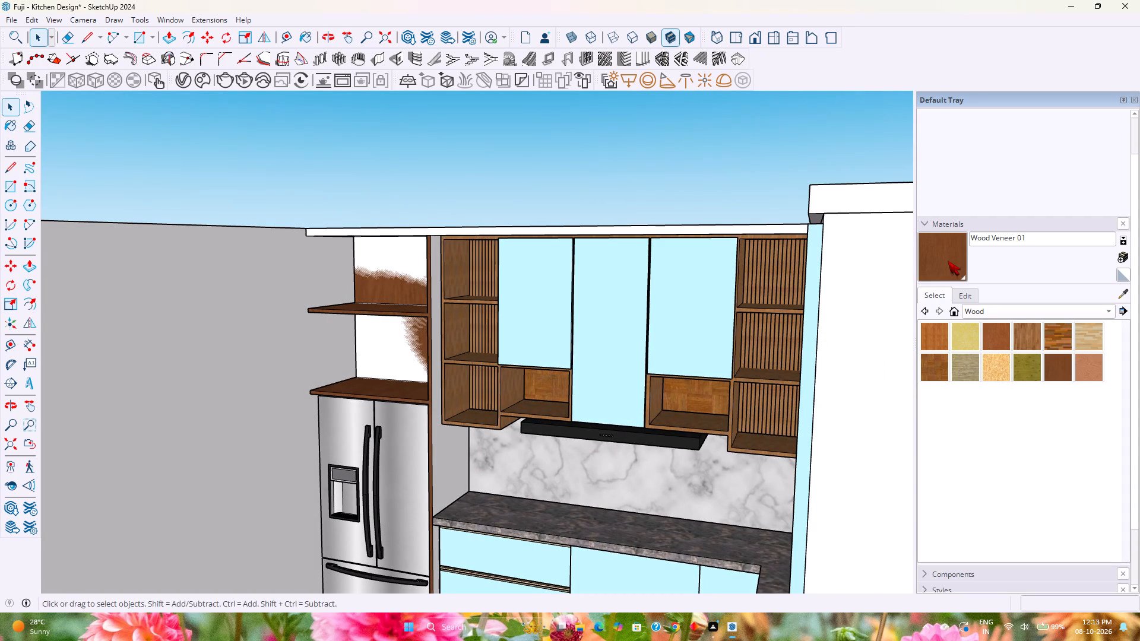
left_click(948, 261)
left_click(444, 472)
key("Escape")
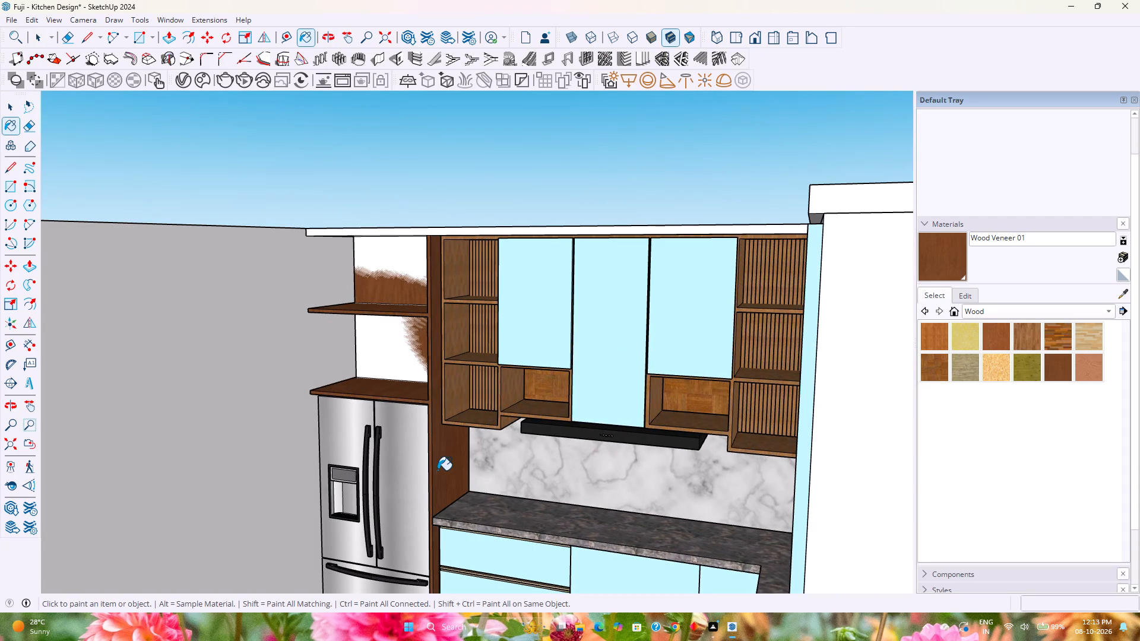
key("space")
Lighten the Wood Veneer 01 material by setting its HLS saturation to 40 and lightness to 45.
scroll(455, 458, "down", 3)
middle_click_drag(459, 458, 565, 426)
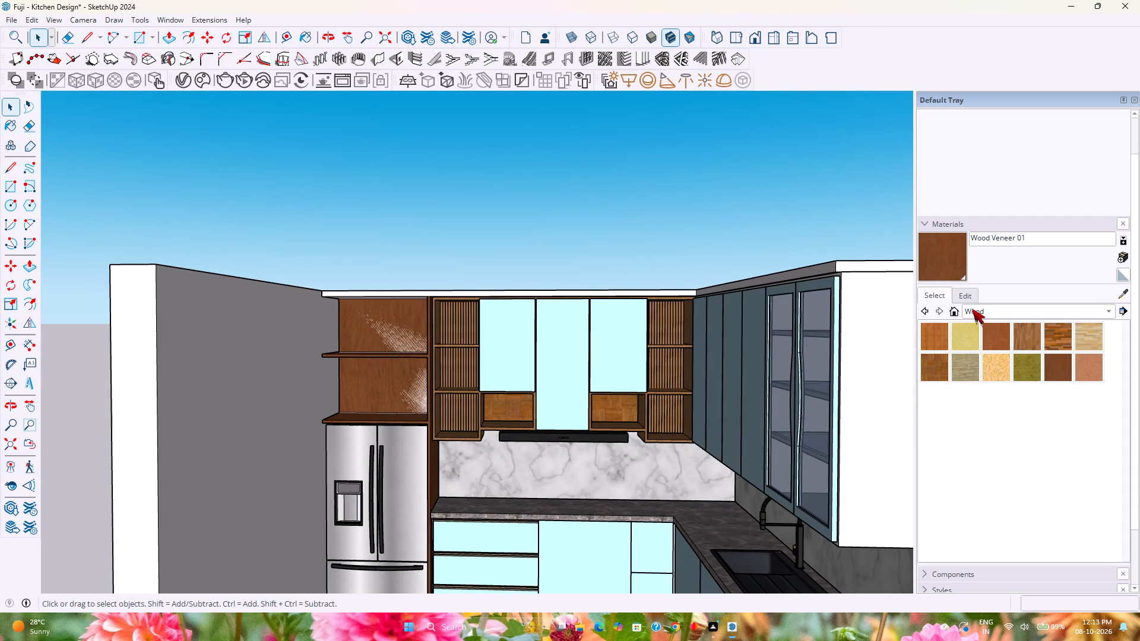
left_click(968, 299)
left_click_drag(967, 403, 972, 403)
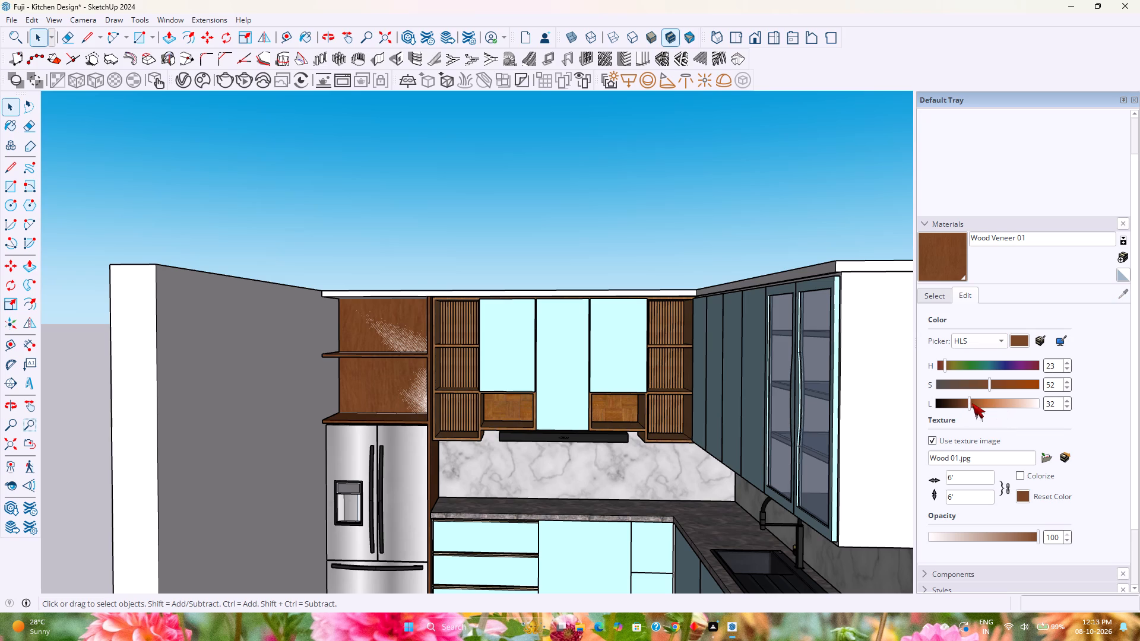
left_click_drag(972, 403, 983, 404)
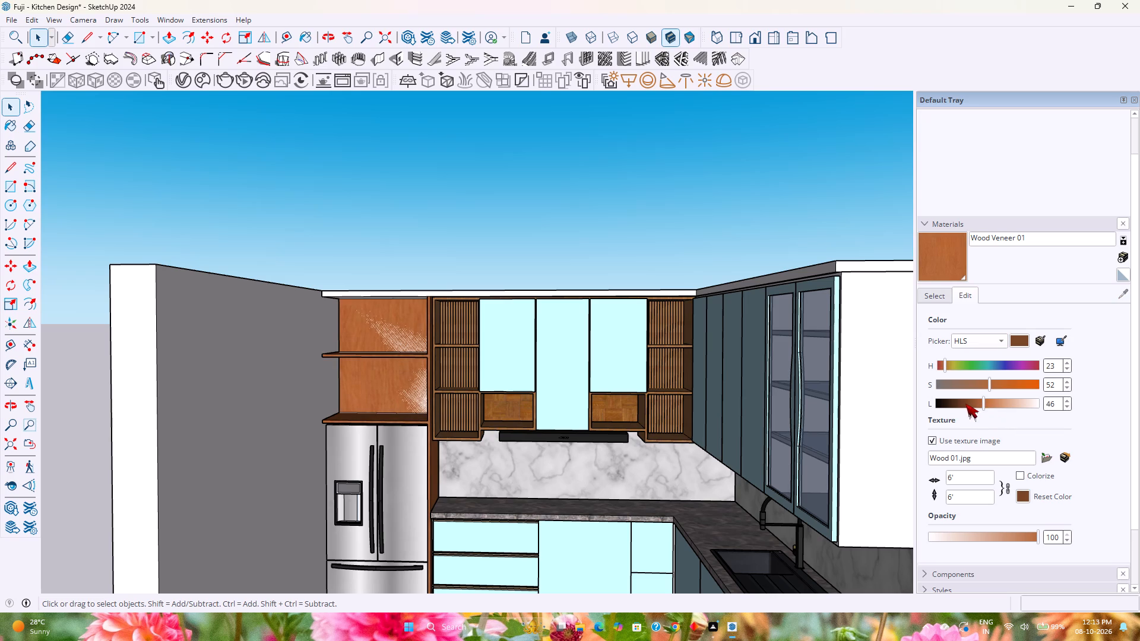
left_click_drag(991, 386, 987, 386)
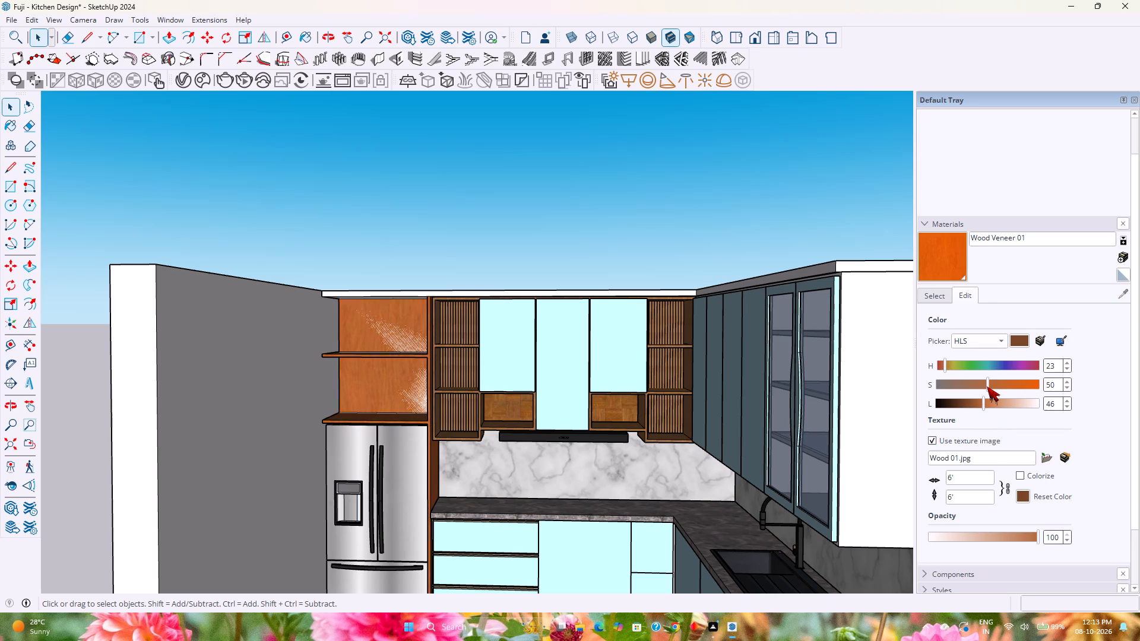
left_click_drag(987, 386, 977, 386)
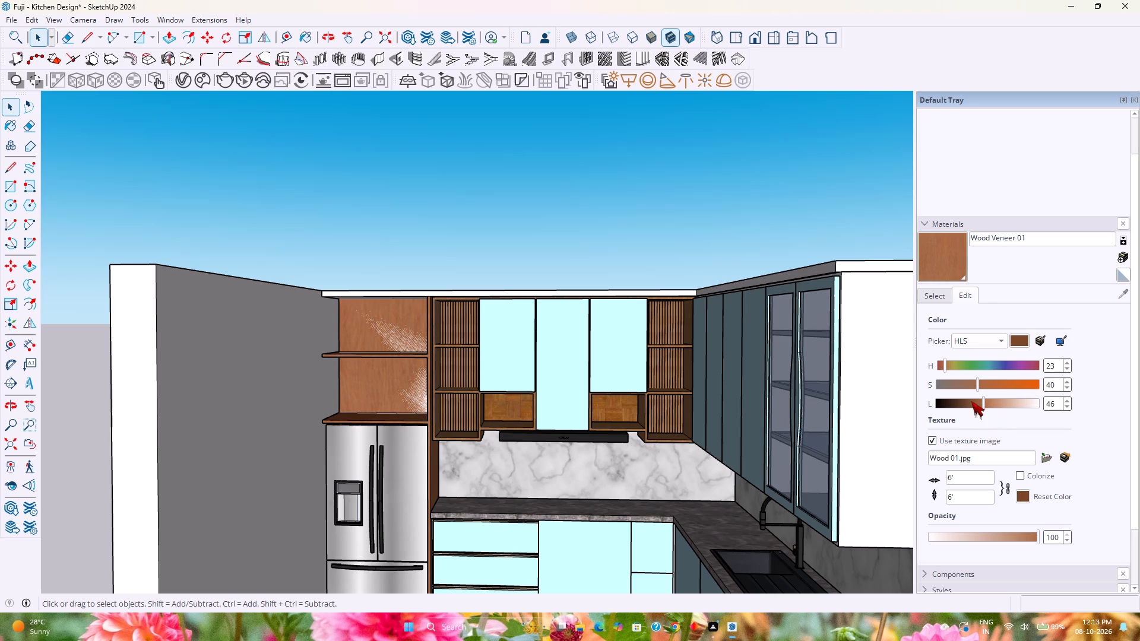
left_click(979, 399)
key("Escape")
key("space")
scroll(729, 402, "down", 3)
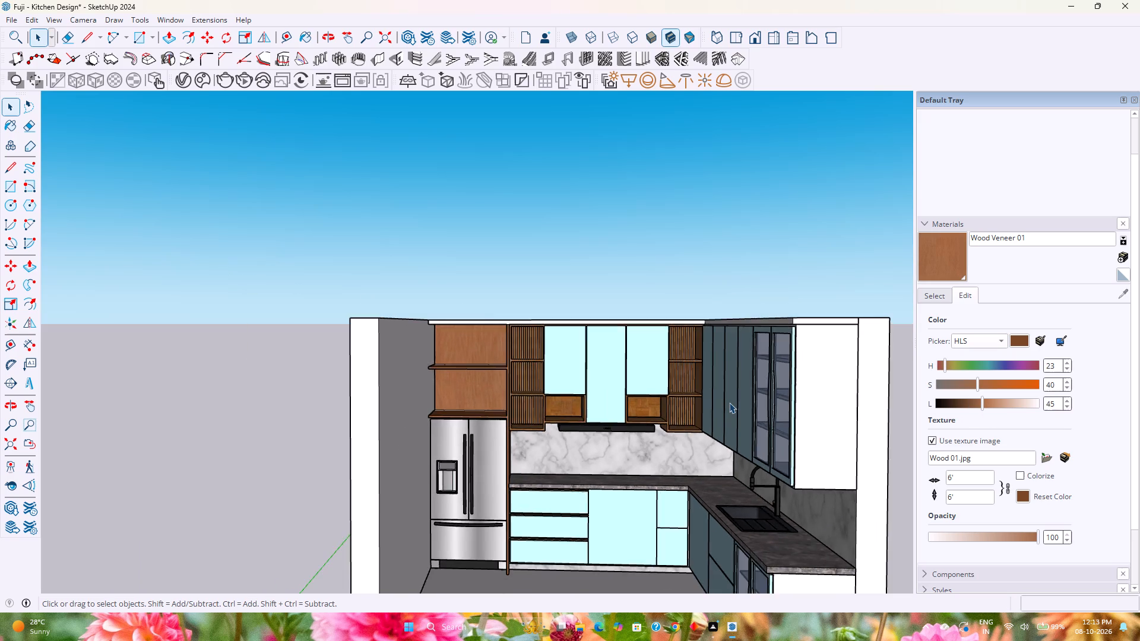
scroll(729, 402, "down", 3)
middle_click_drag(714, 403, 816, 421)
left_click(938, 297)
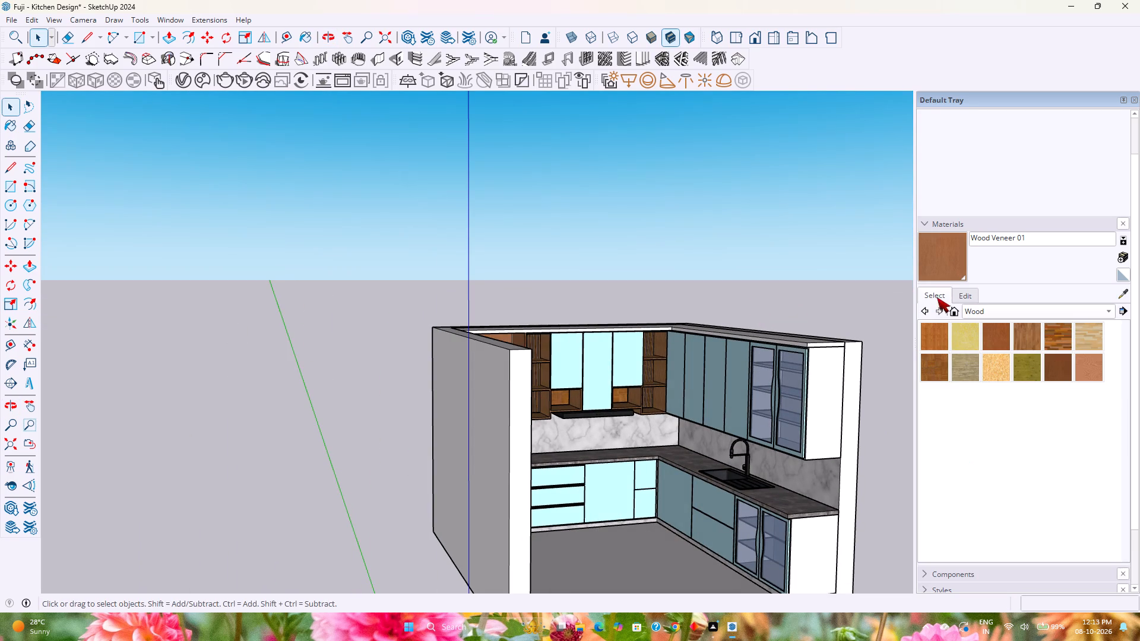
Push/Pull the back surfaces of both open compartments above the refrigerator forward by 2 mm.
scroll(733, 423, "down", 1)
scroll(719, 427, "up", 8)
scroll(596, 423, "down", 1)
middle_click_drag(596, 423, 514, 390)
scroll(514, 390, "down", 7)
scroll(389, 366, "up", 9)
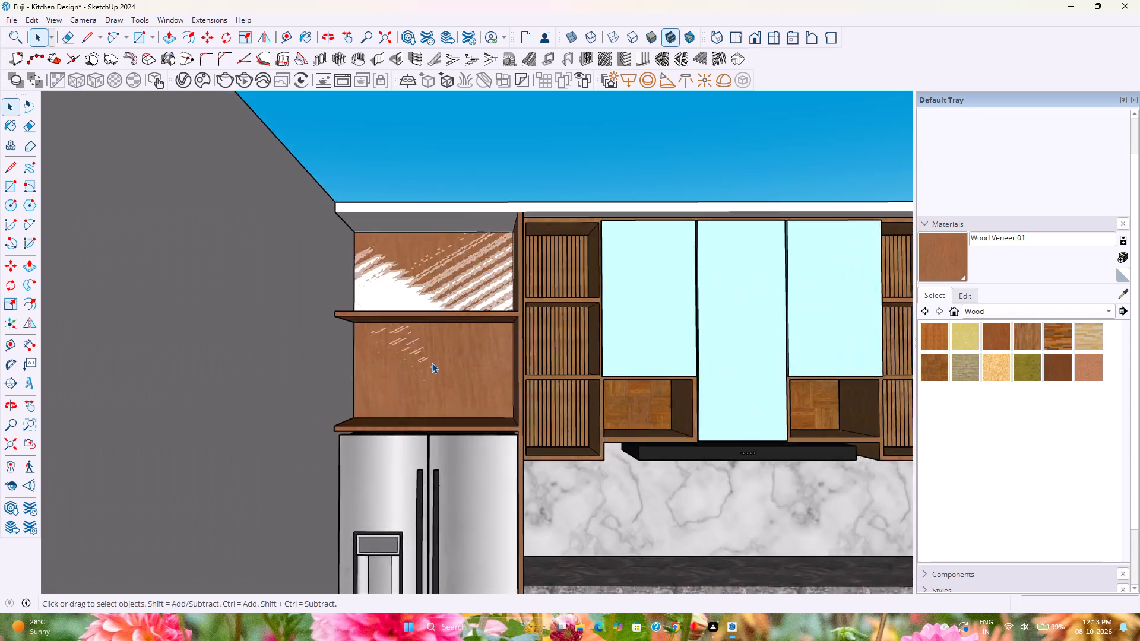
scroll(432, 363, "up", 1)
middle_click_drag(432, 363, 473, 429)
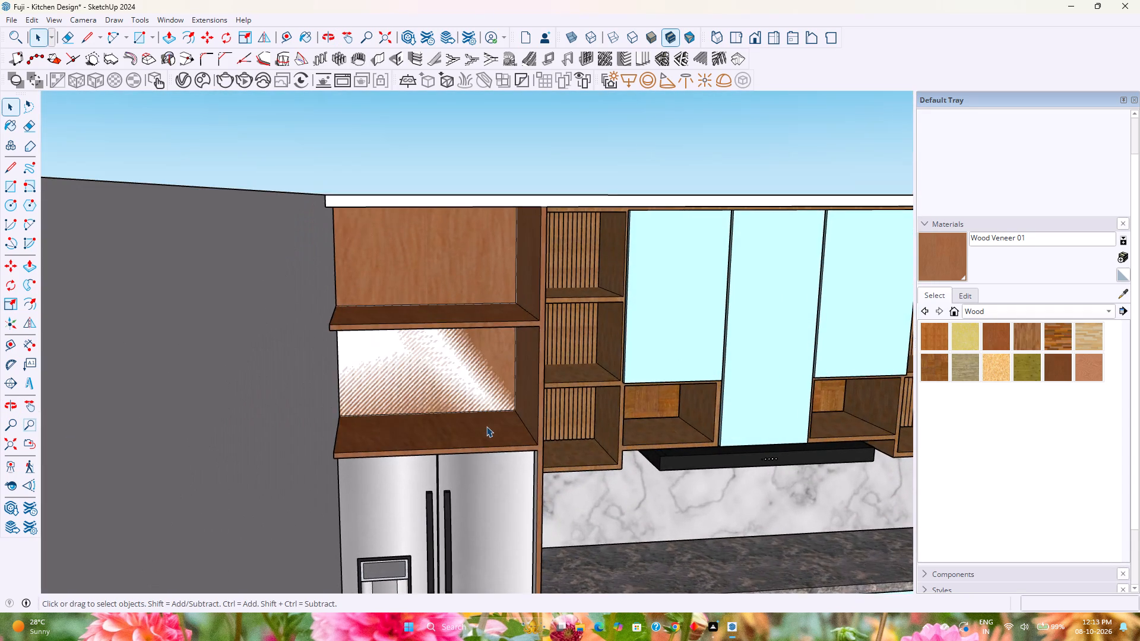
scroll(486, 426, "up", 4)
scroll(471, 274, "up", 1)
middle_click_drag(480, 277, 354, 312)
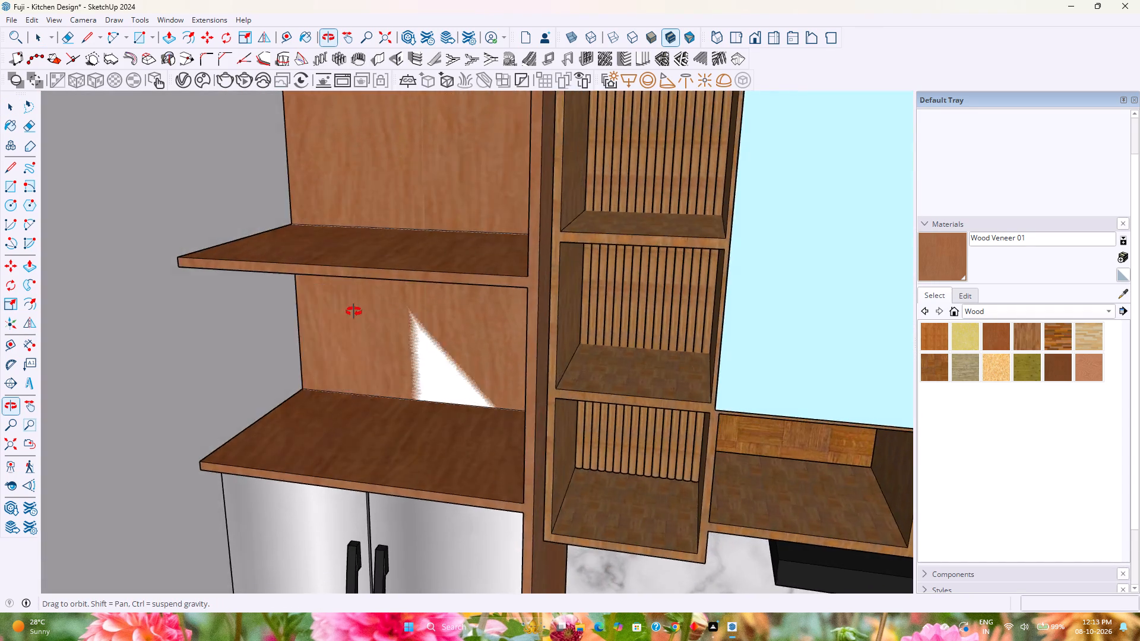
middle_click_drag(354, 312, 494, 322)
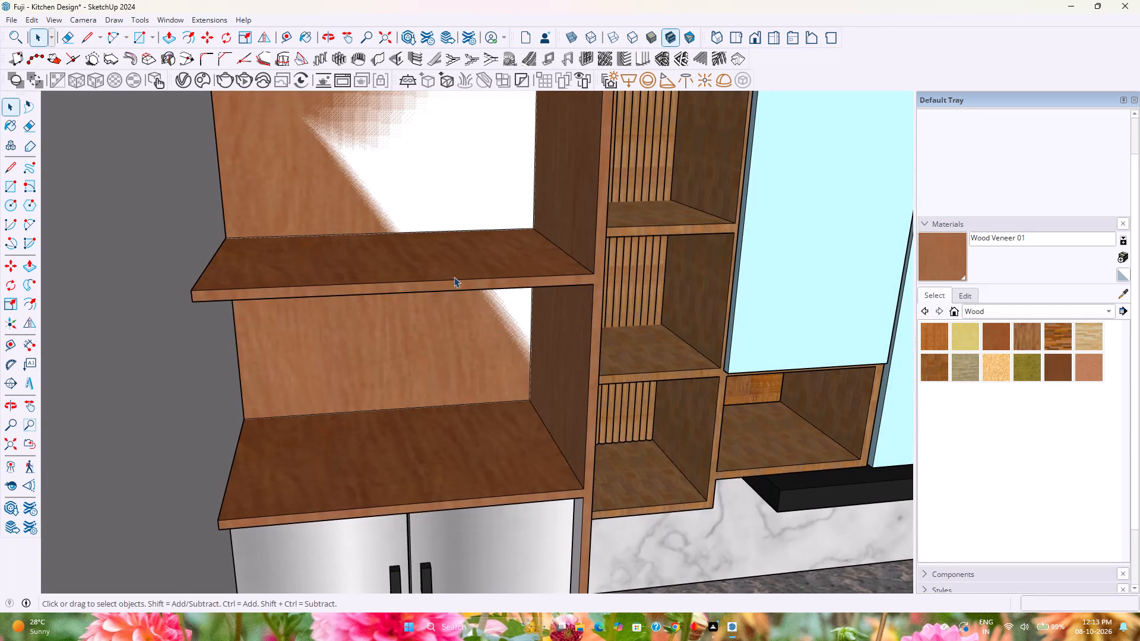
key("p")
left_click(407, 343)
key("2")
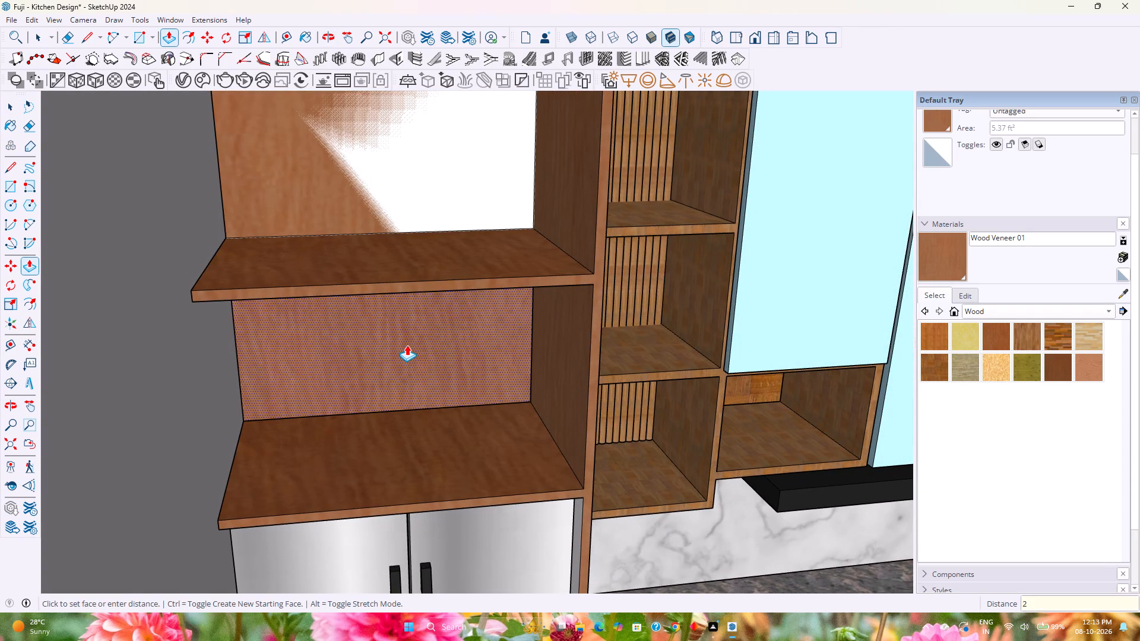
type("mm")
key("Return")
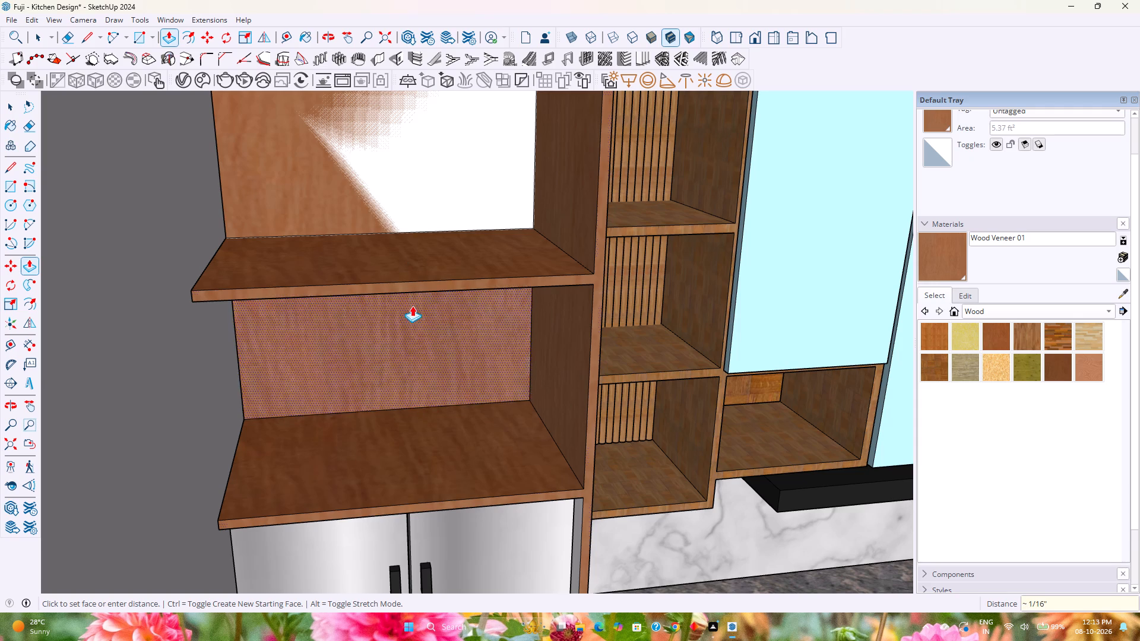
double_click(413, 205)
key("space")
Save the kitchen model with the whole room in view and nothing selected.
scroll(414, 251, "down", 6)
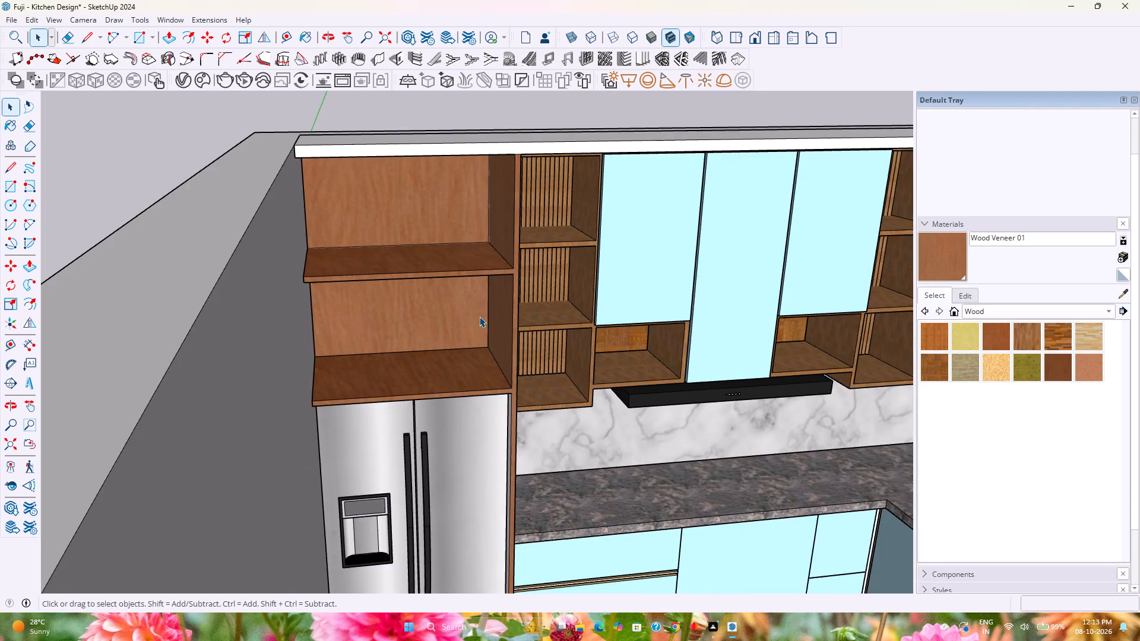
scroll(518, 335, "down", 2)
middle_click_drag(518, 337, 446, 291)
scroll(478, 290, "down", 8)
middle_click_drag(477, 296, 524, 275)
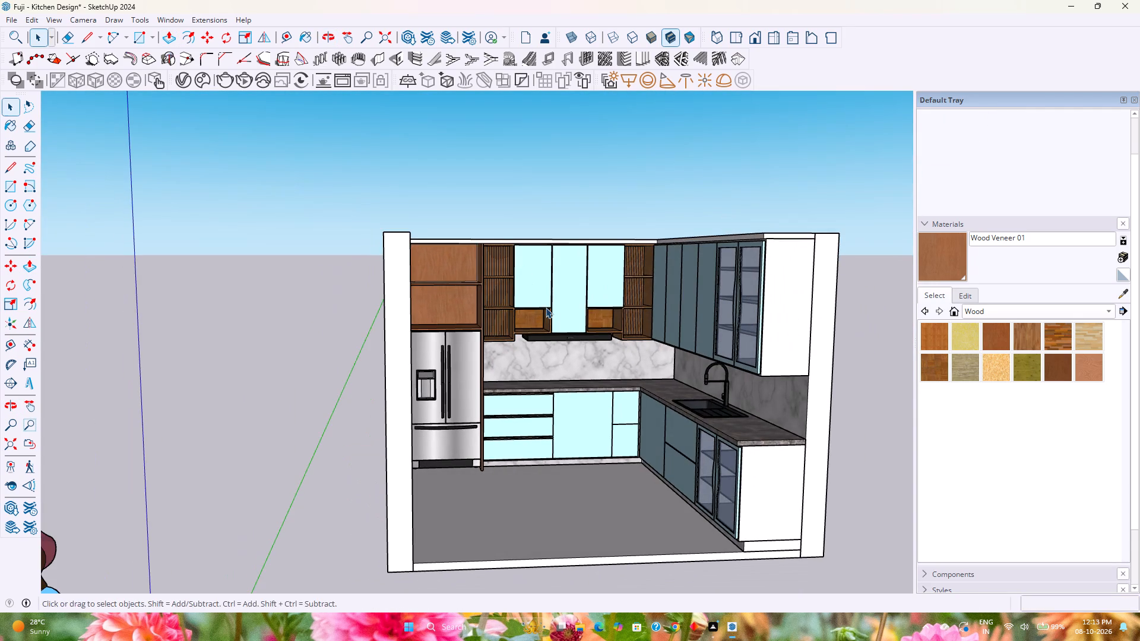
middle_click_drag(583, 312, 537, 311, "shift")
middle_click_drag(534, 312, 550, 324)
key("ctrl+s")
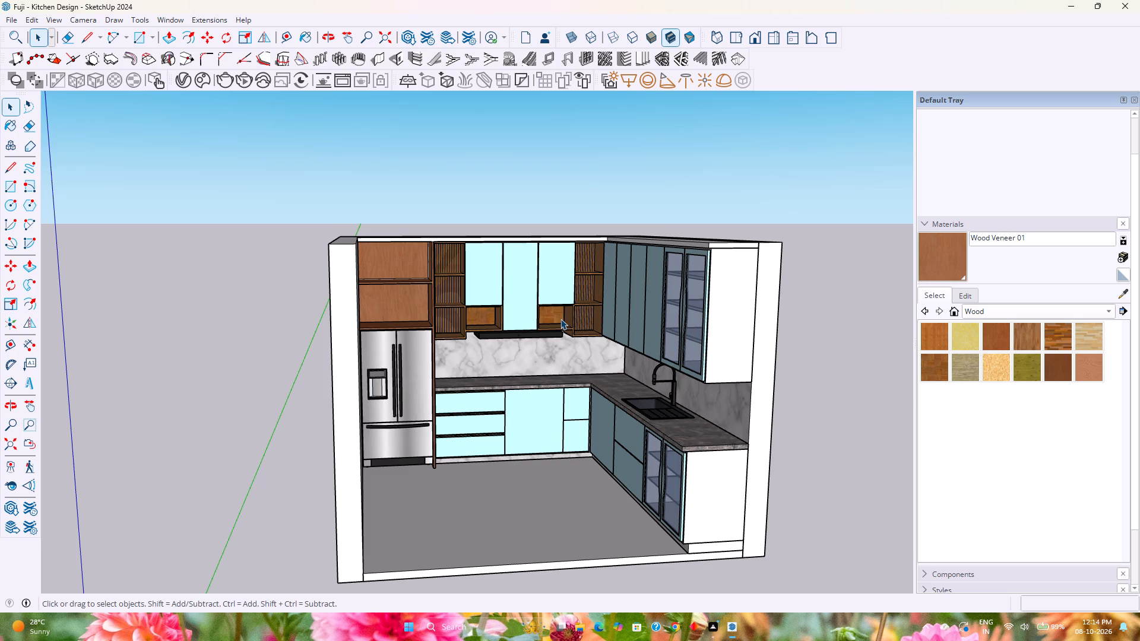
right_click(572, 375)
scroll(572, 375, "down", 2)
left_click(466, 504)
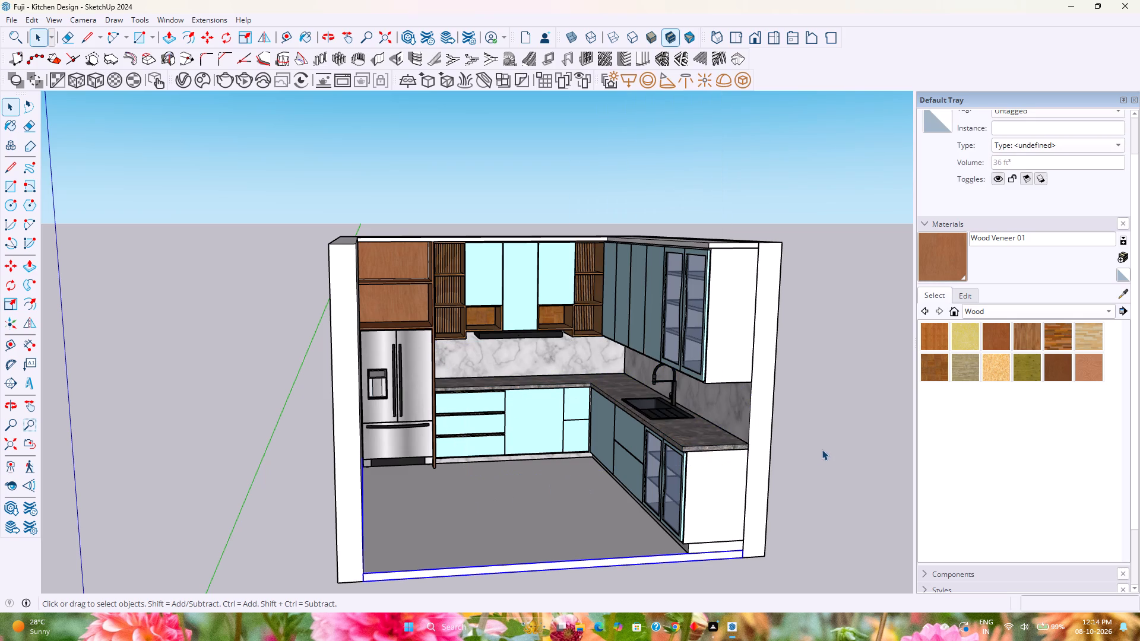
left_click(822, 449)
key("ctrl+s")
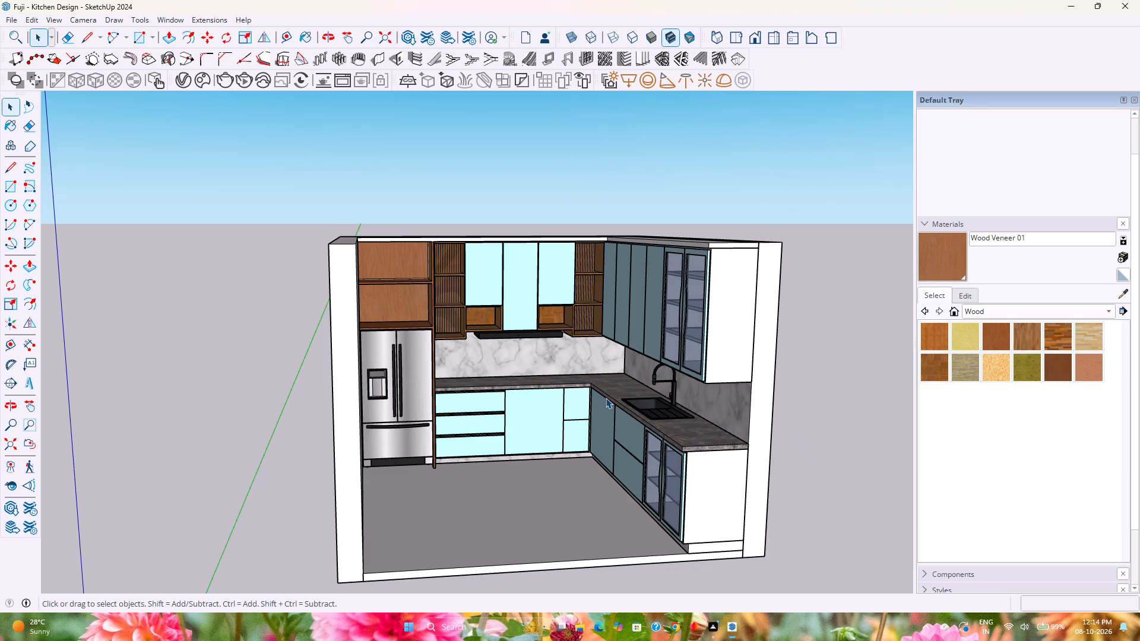
Examine the range hood's underside, filters and lights up close from below.
scroll(610, 377, "up", 4)
middle_click_drag(610, 377, 587, 281)
scroll(502, 321, "up", 2)
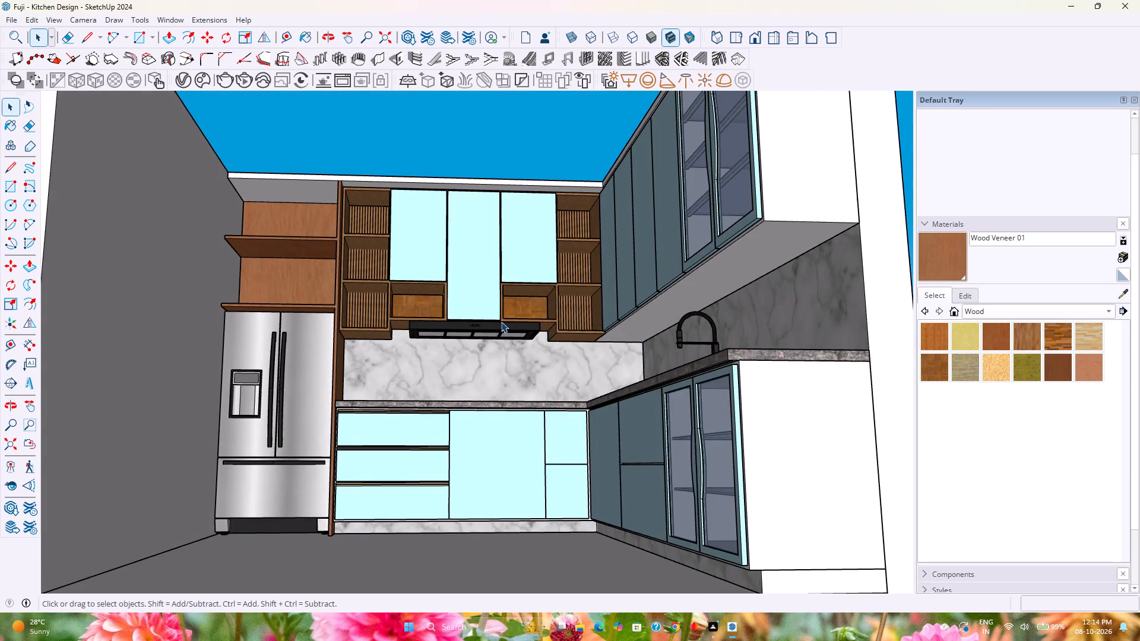
scroll(501, 322, "up", 10)
middle_click_drag(528, 341, 511, 309)
scroll(530, 333, "up", 2)
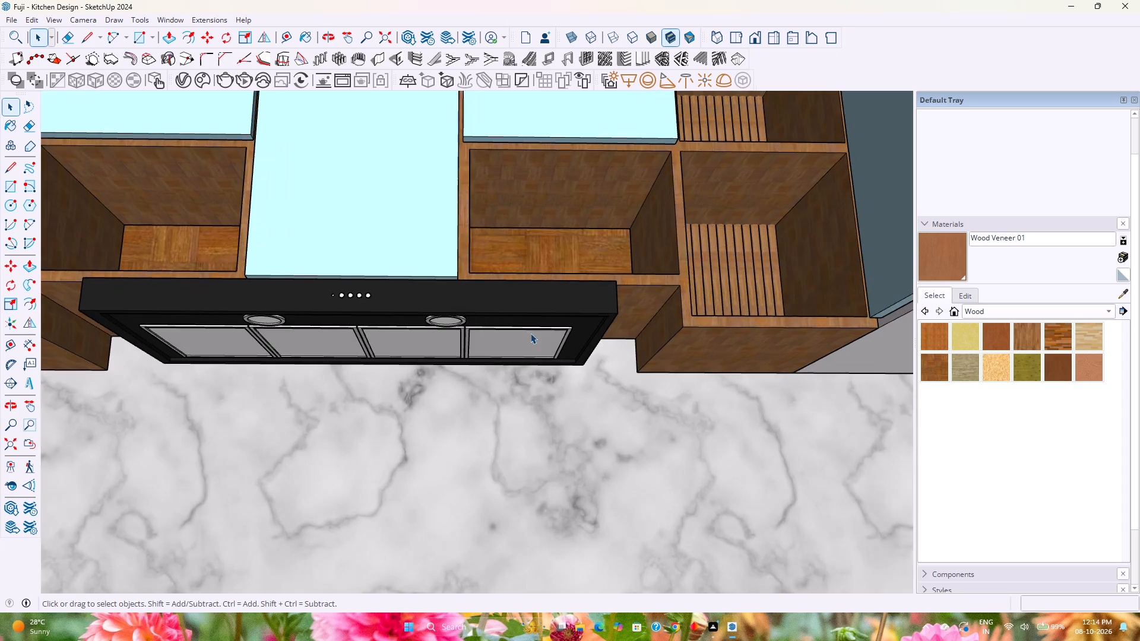
scroll(530, 336, "up", 6)
middle_click_drag(528, 347, 587, 218)
scroll(530, 315, "up", 2)
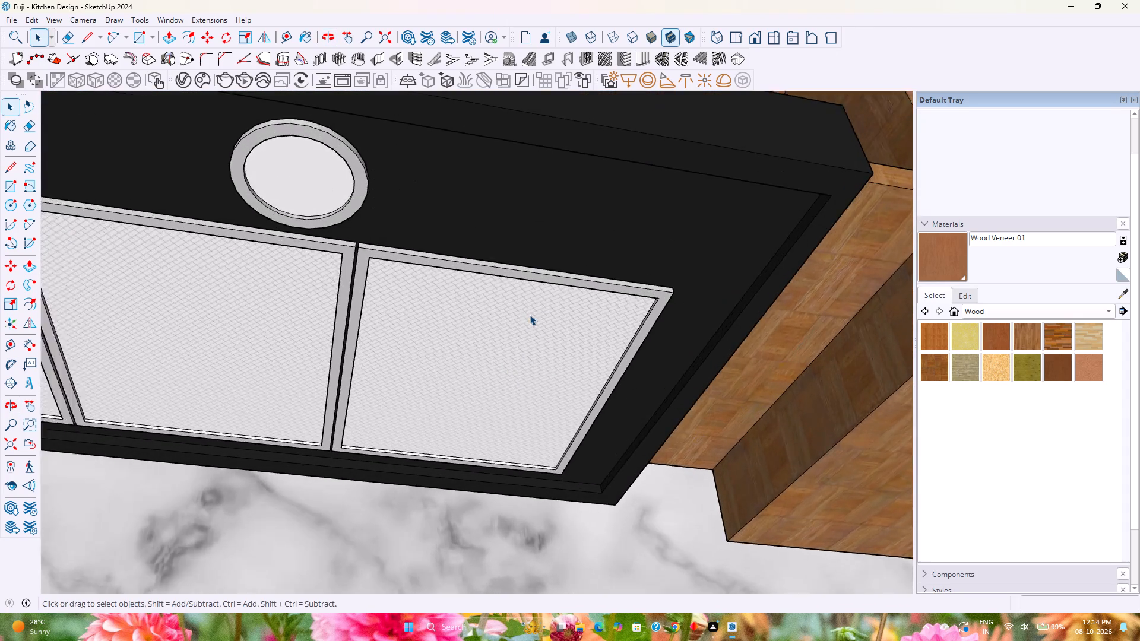
scroll(530, 315, "up", 5)
middle_click_drag(520, 315, 594, 231)
scroll(596, 241, "down", 4)
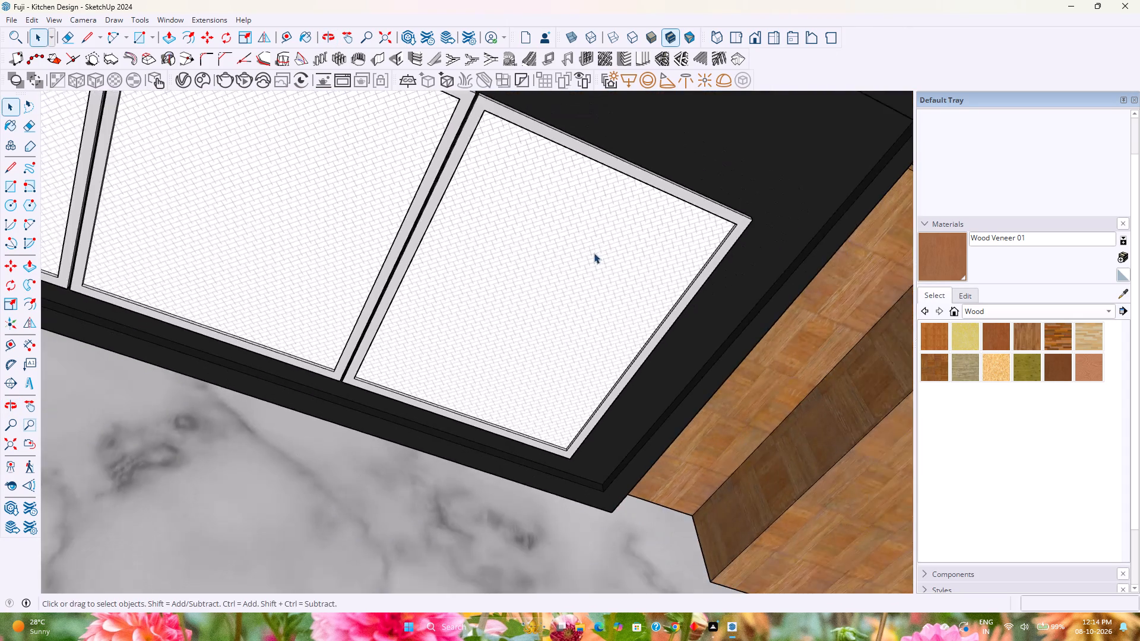
middle_click_drag(594, 253, 541, 398)
scroll(541, 394, "down", 14)
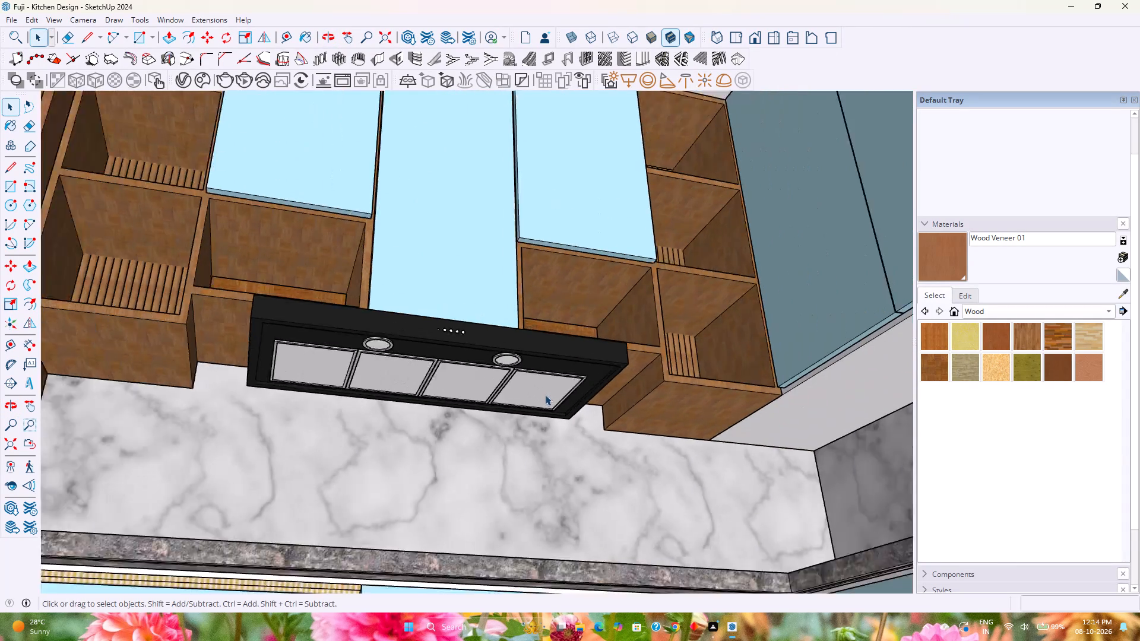
Examine the whole kitchen from below, the front and above, including the refrigerator bay, top panel and both cabinet runs.
scroll(545, 395, "down", 5)
middle_click_drag(432, 399, 545, 408, "shift")
middle_click_drag(573, 405, 574, 405)
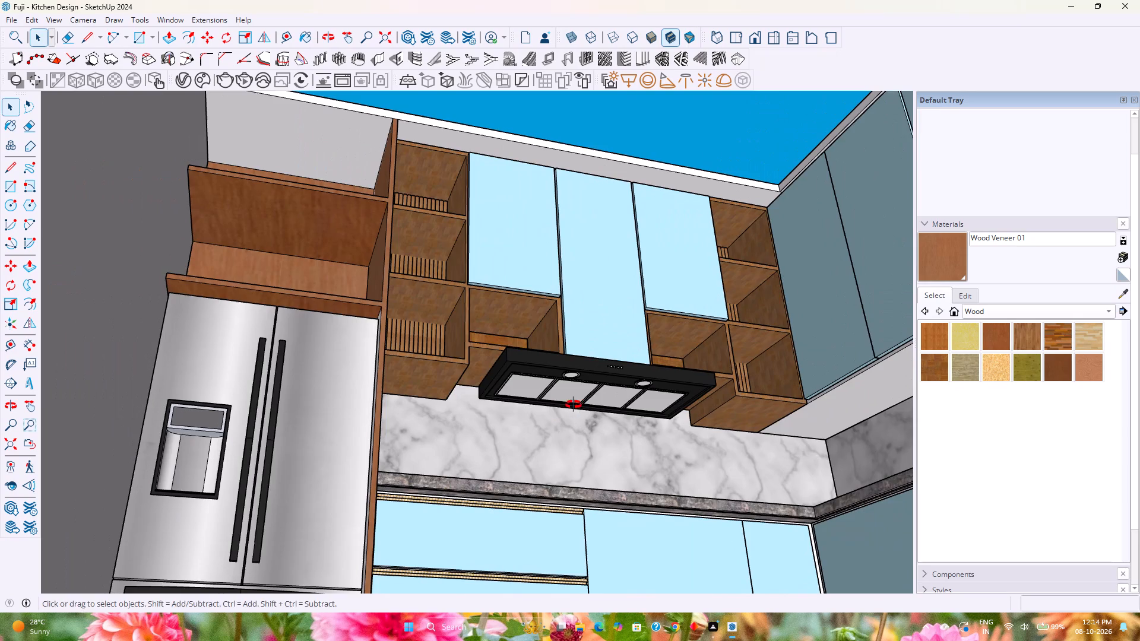
middle_click_drag(574, 405, 466, 399)
scroll(466, 375, "down", 1)
middle_click_drag(466, 375, 479, 398)
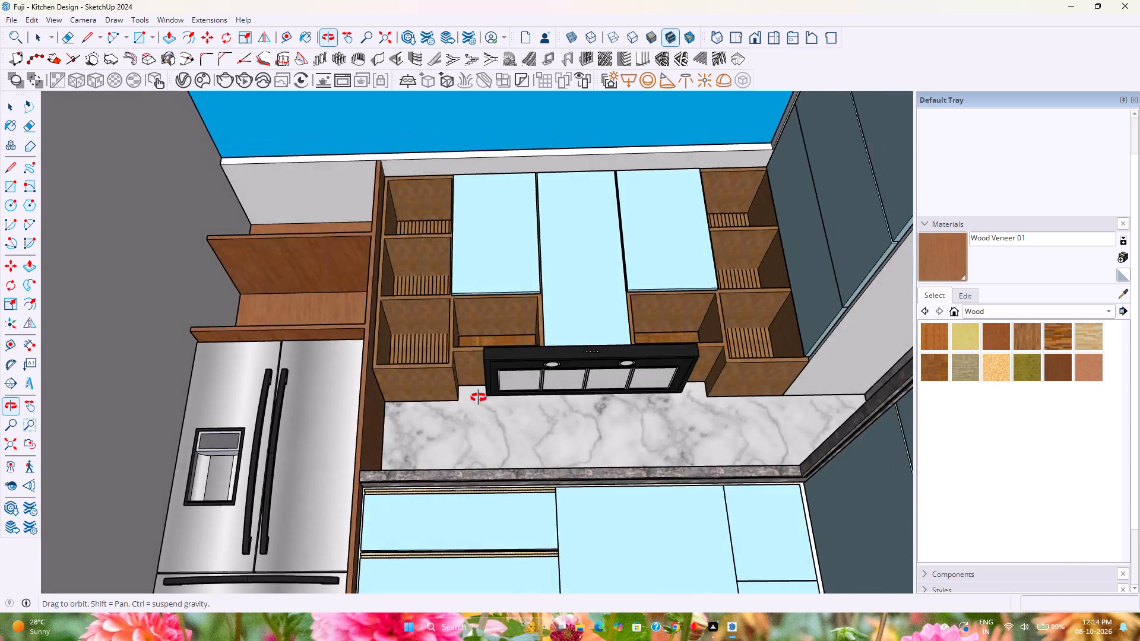
middle_click_drag(479, 398, 492, 452)
scroll(483, 443, "down", 1)
middle_click_drag(438, 348, 457, 499)
scroll(450, 417, "down", 4)
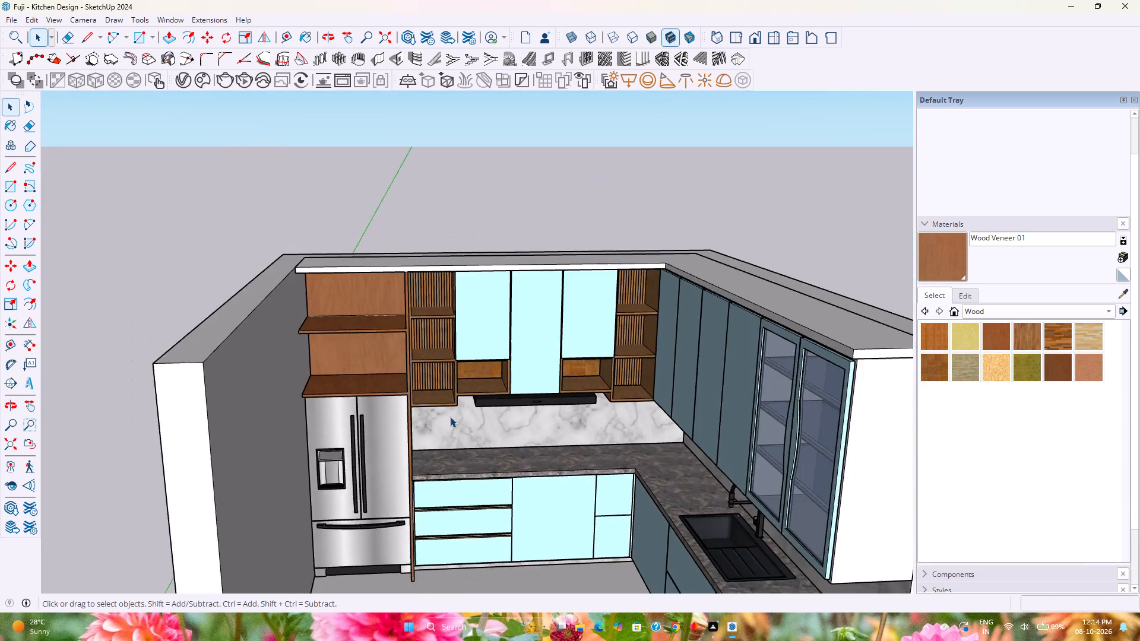
scroll(450, 417, "down", 2)
middle_click_drag(450, 417, 432, 375)
scroll(437, 373, "down", 6)
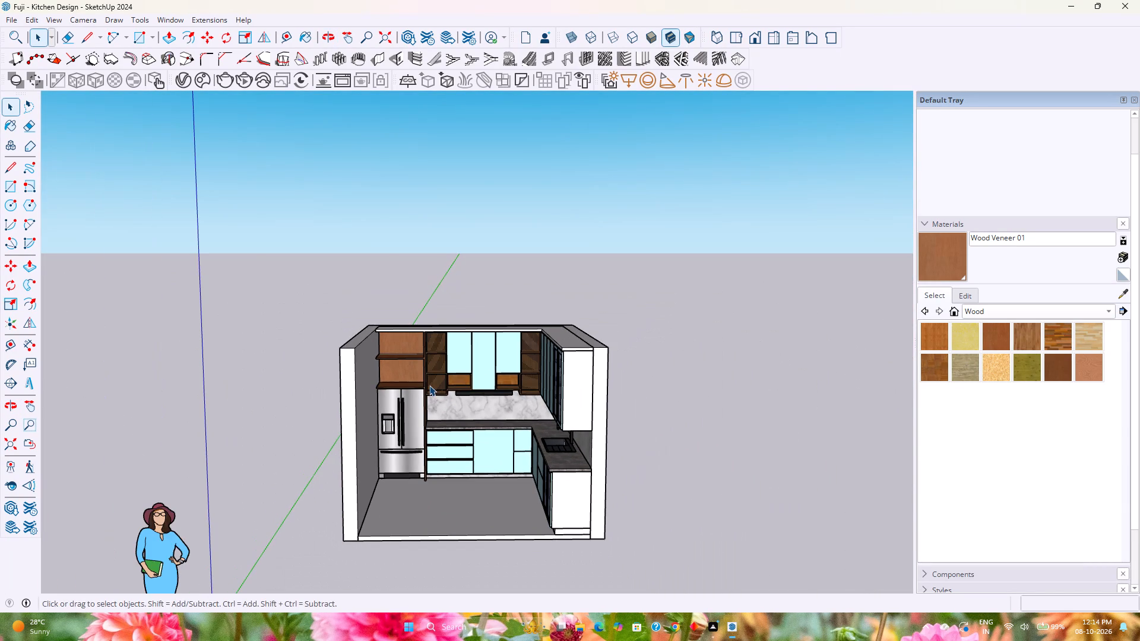
middle_click_drag(448, 426, 478, 394)
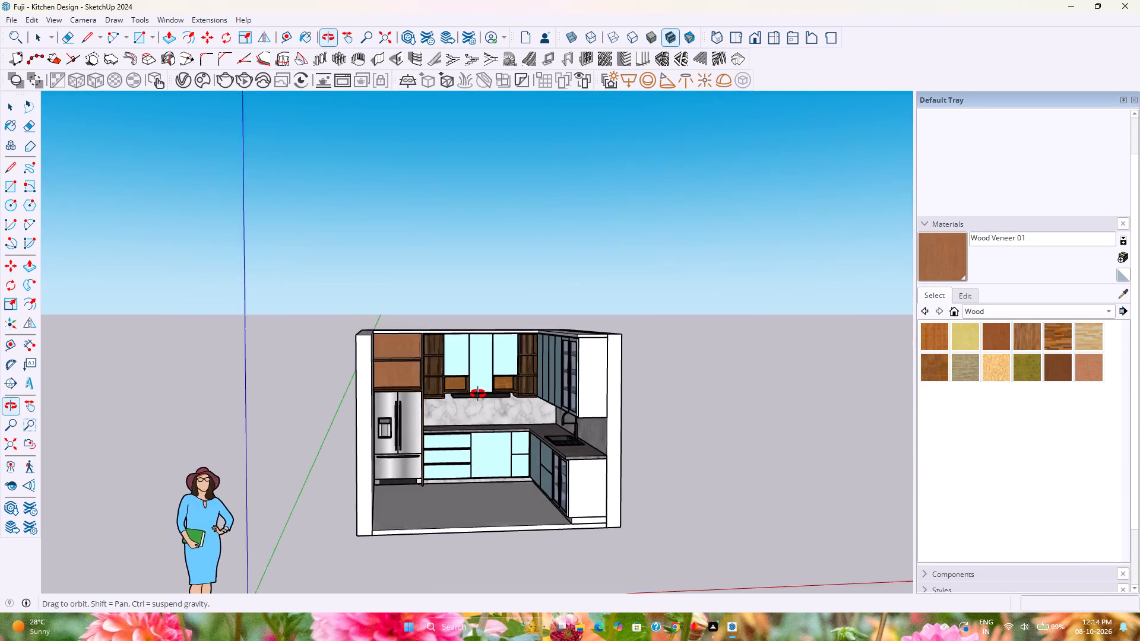
middle_click_drag(478, 394, 357, 514)
scroll(409, 303, "up", 7)
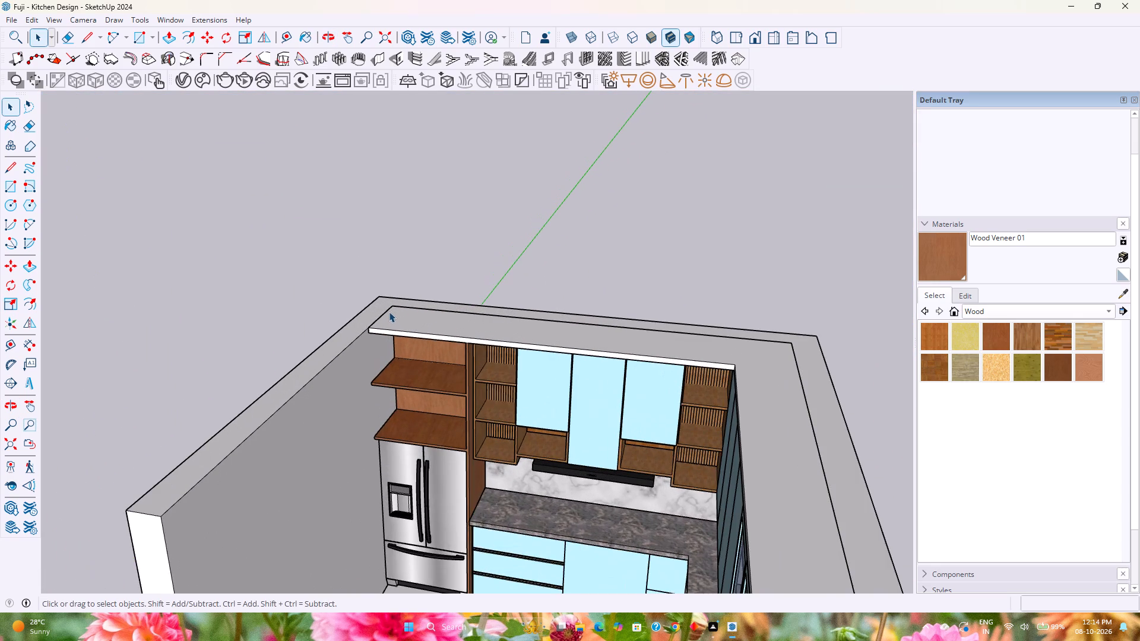
scroll(387, 313, "up", 1)
scroll(378, 317, "down", 9)
middle_click_drag(378, 317, 449, 373)
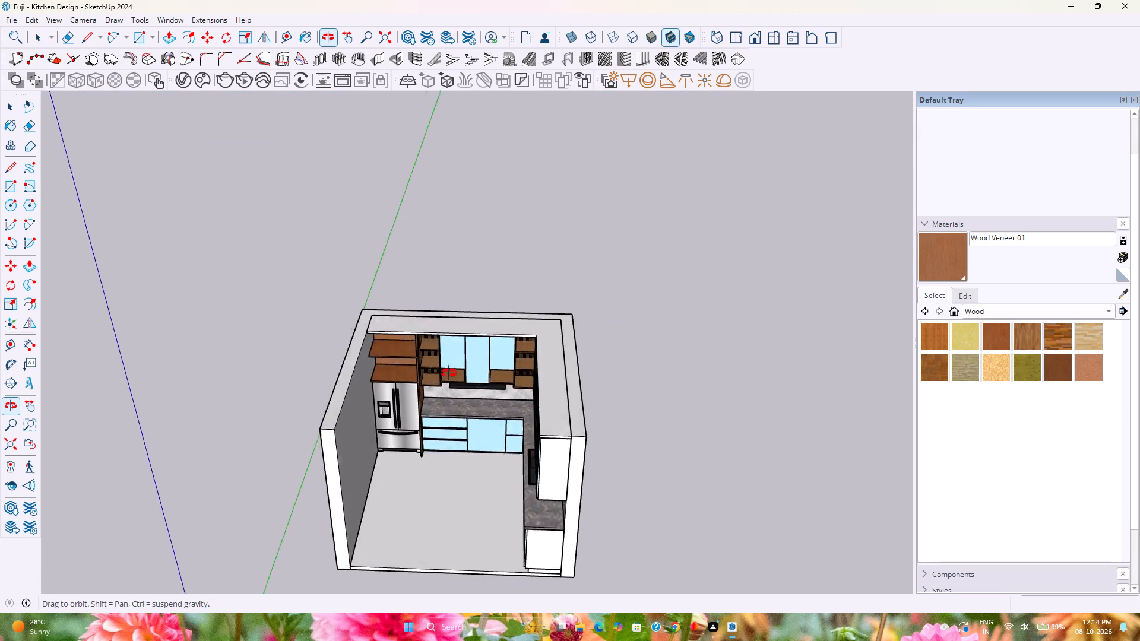
middle_click_drag(449, 373, 658, 342)
scroll(639, 385, "up", 8)
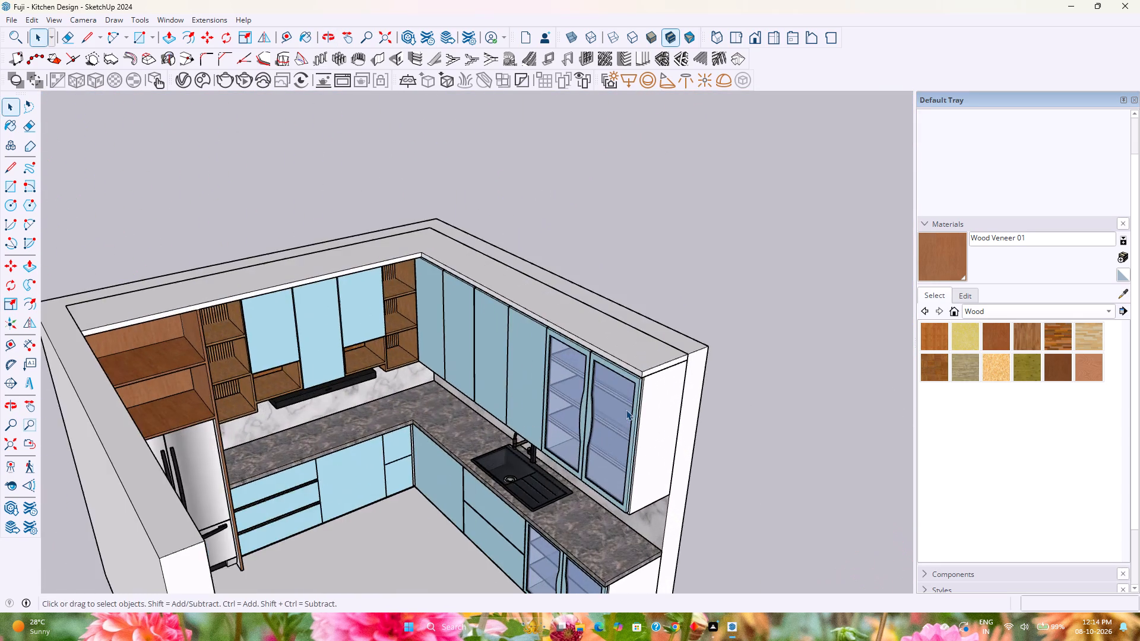
Search the 3D Warehouse for Stove models.
middle_click_drag(625, 411, 619, 285)
scroll(575, 367, "up", 3)
middle_click_drag(550, 338, 551, 327)
scroll(571, 364, "down", 2)
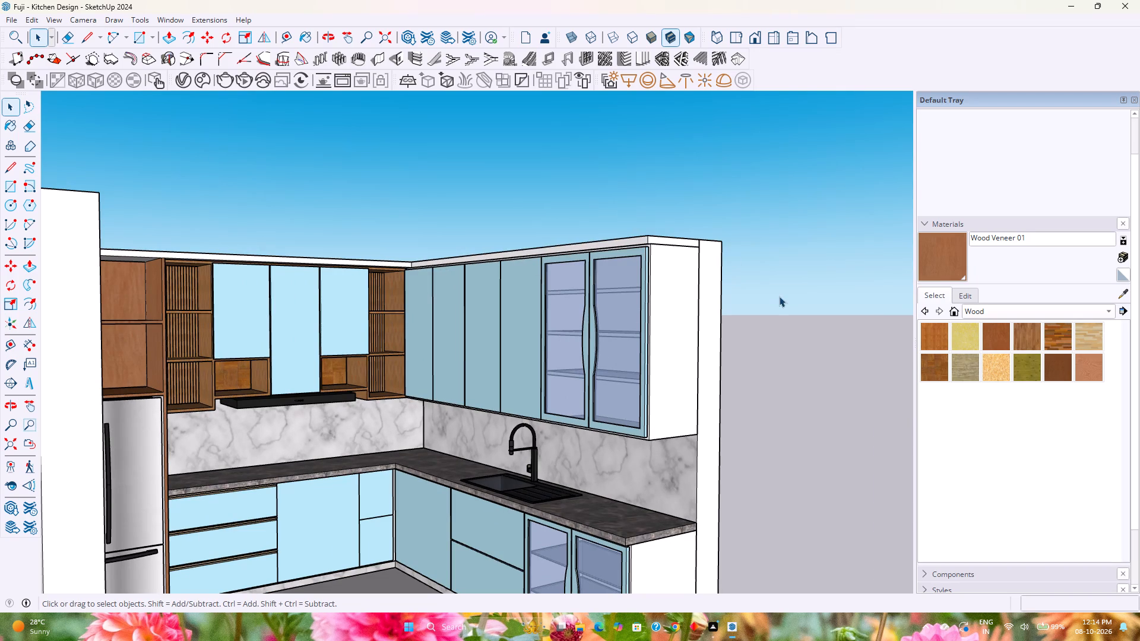
left_click(176, 23)
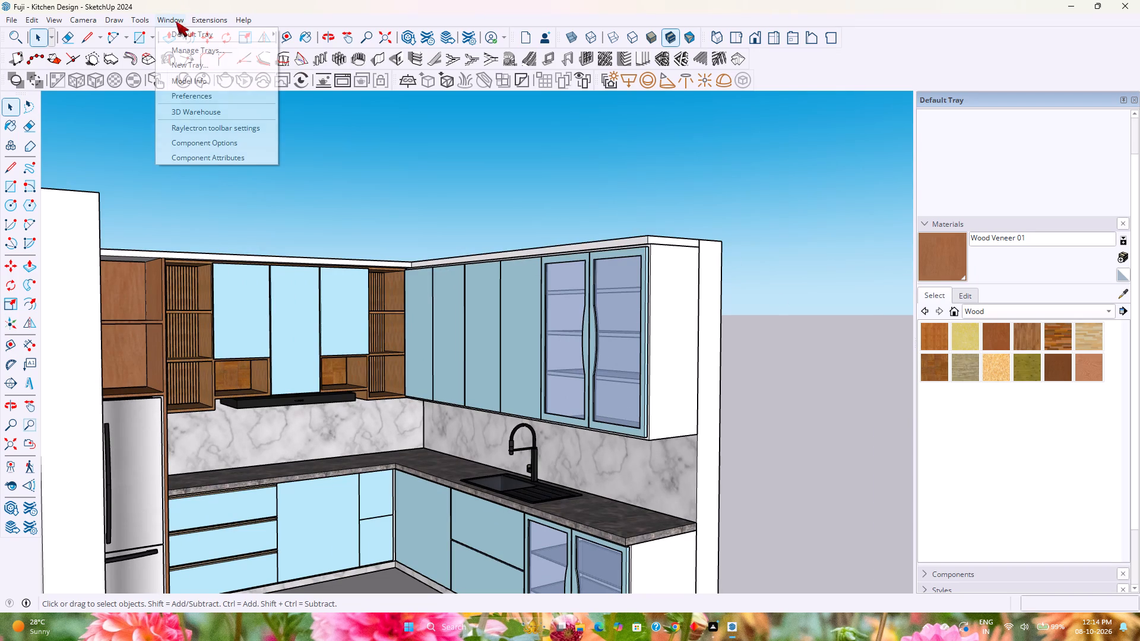
left_click(201, 109)
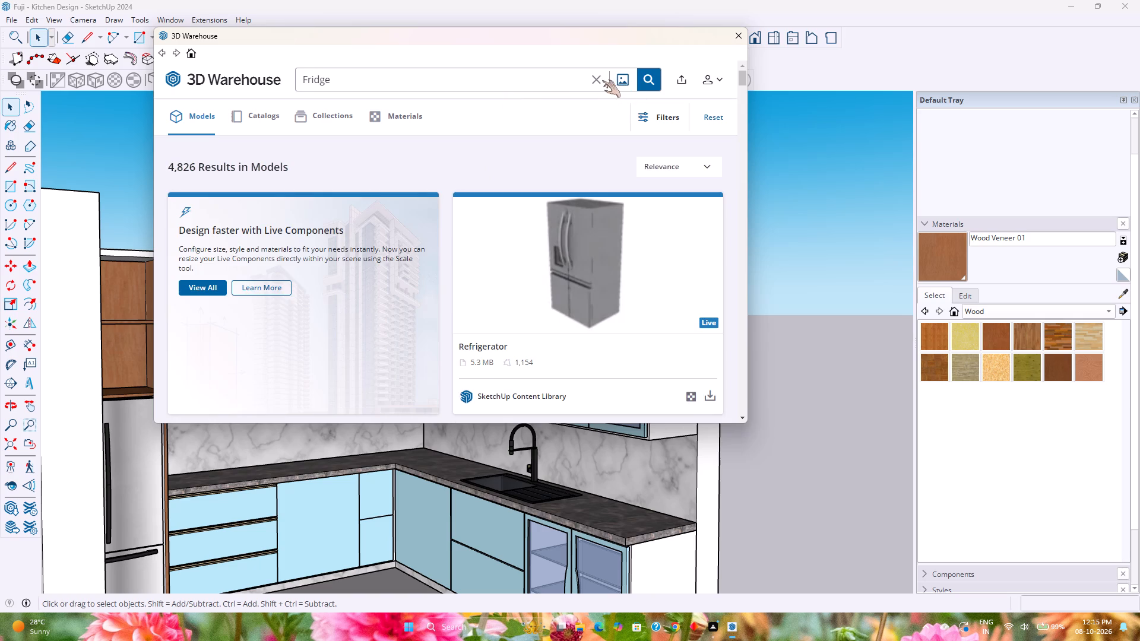
left_click(600, 78)
left_click(592, 79)
type("St")
type("ove")
key("Return")
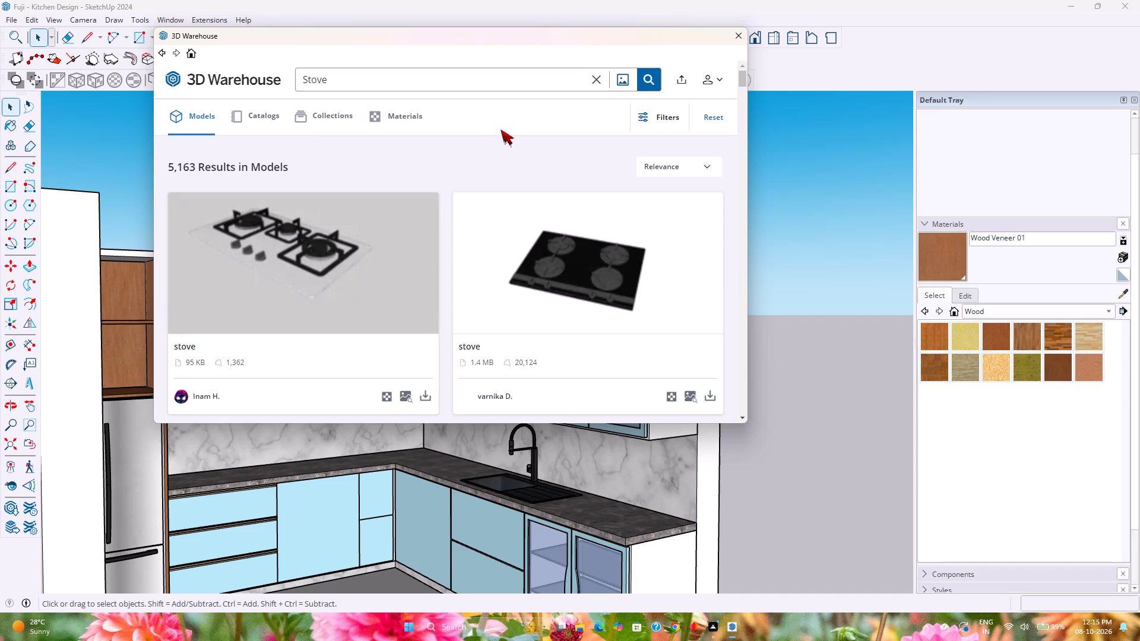
Browse the Stove model results and compare the cooktops that could suit the kitchen countertop.
scroll(546, 312, "down", 8)
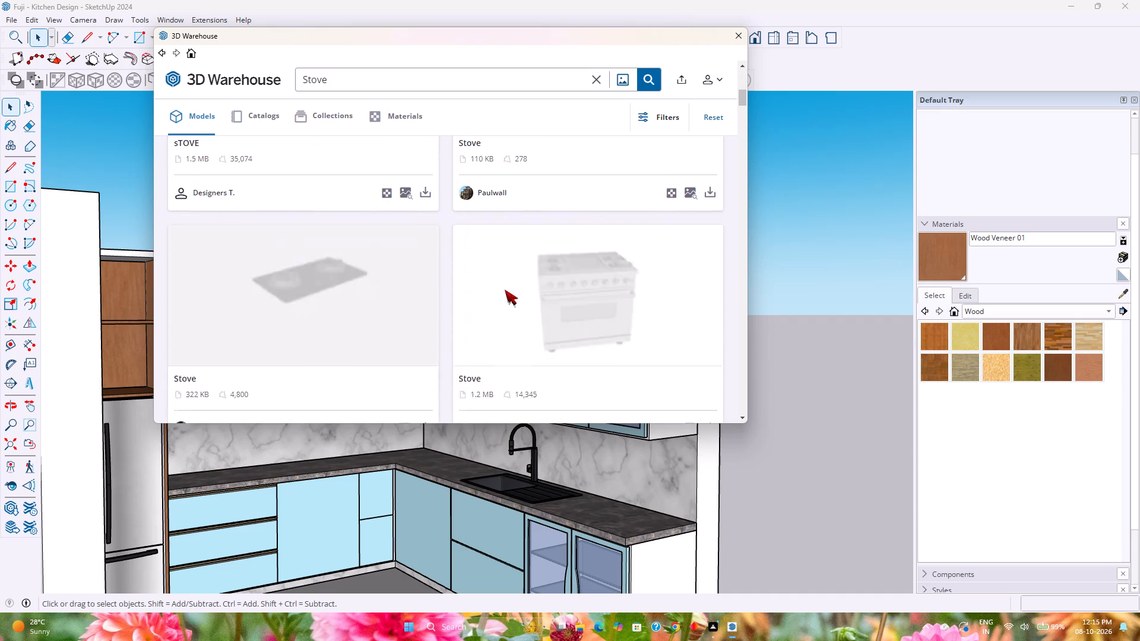
scroll(505, 288, "down", 5)
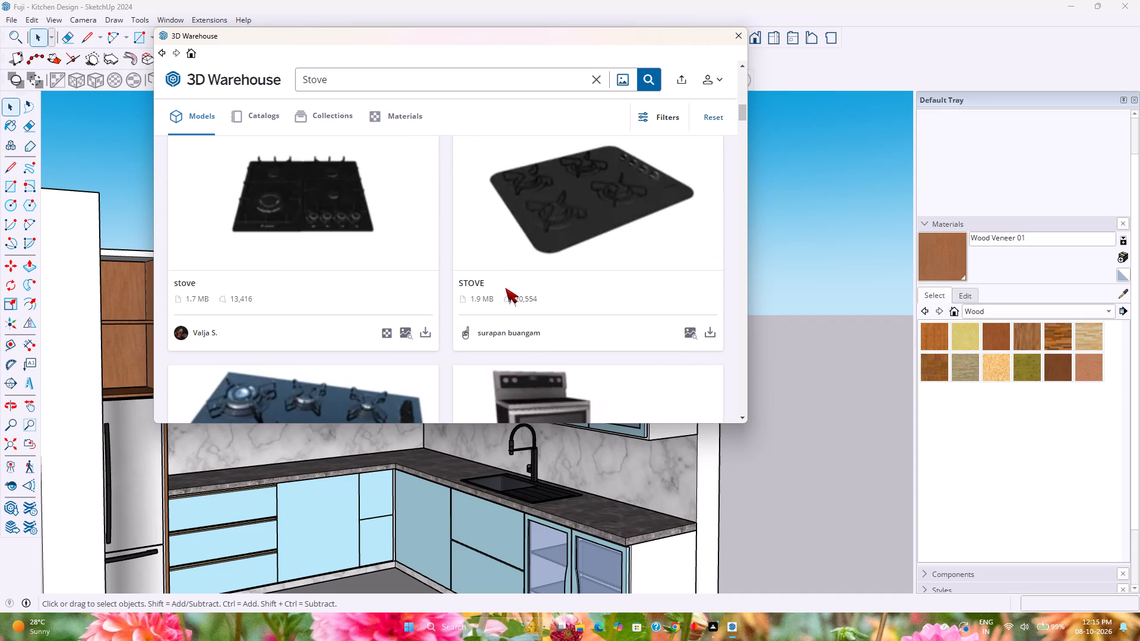
scroll(505, 288, "down", 7)
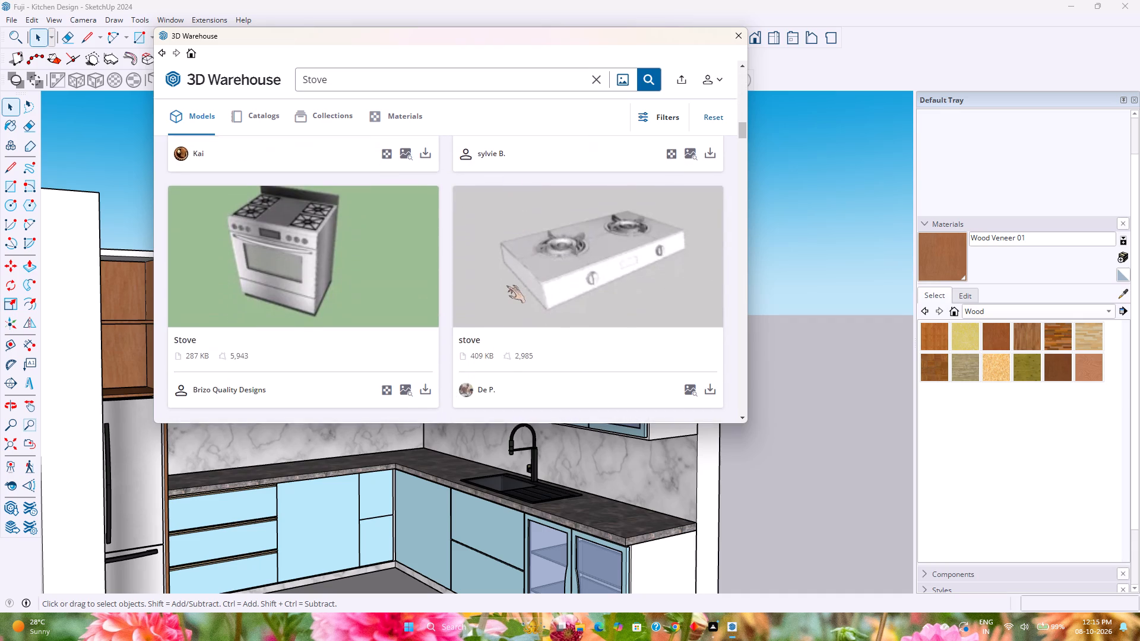
scroll(506, 285, "down", 9)
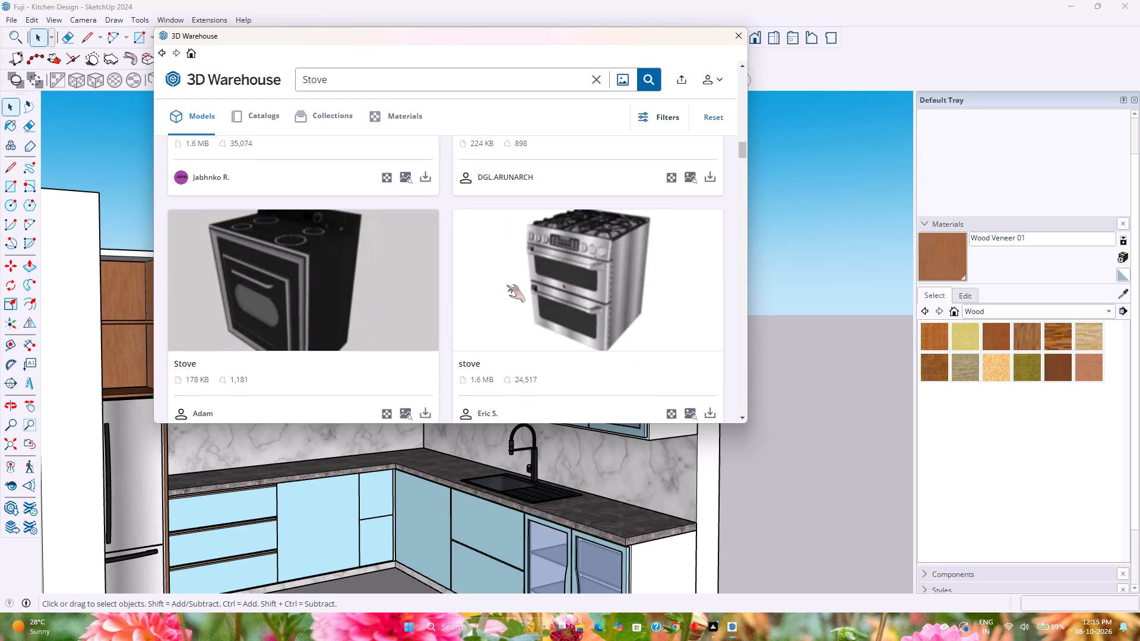
scroll(507, 284, "down", 5)
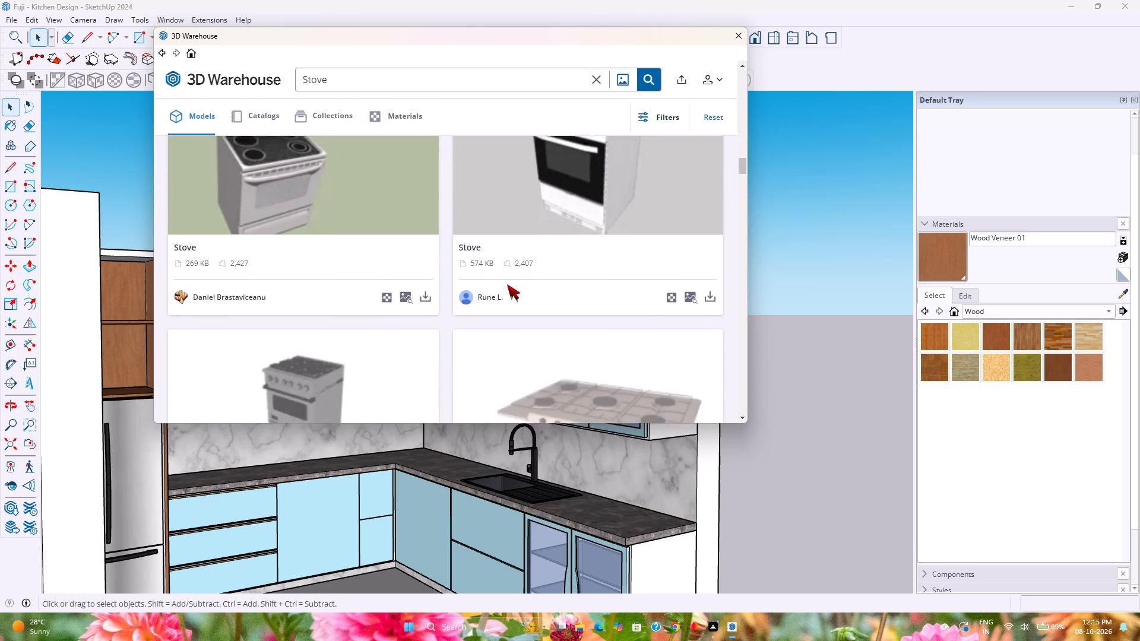
scroll(507, 284, "down", 5)
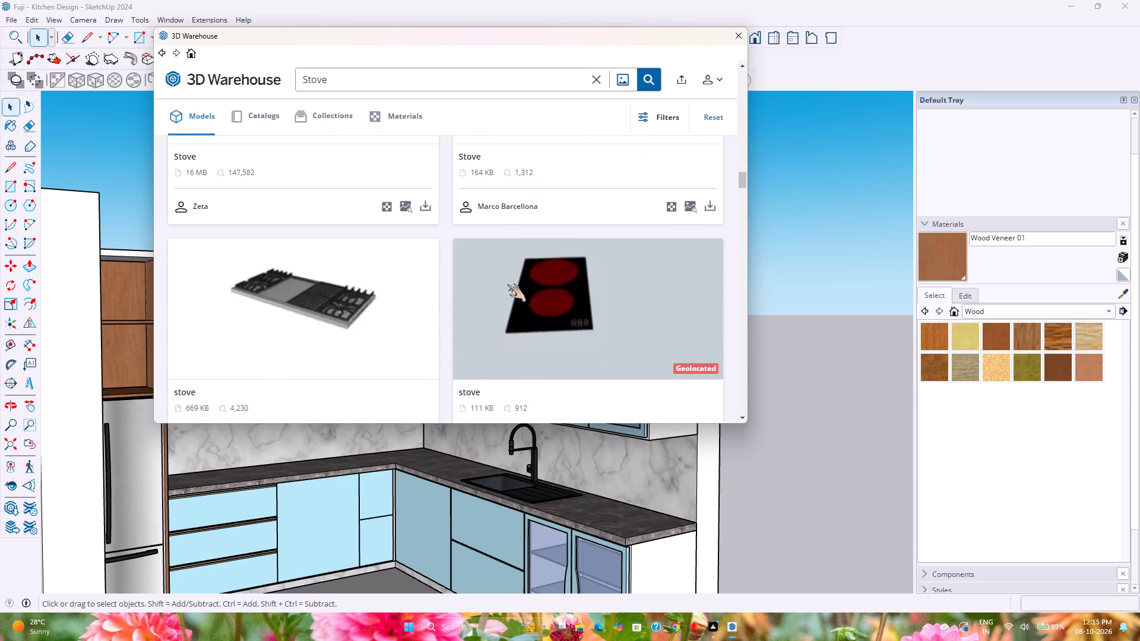
scroll(510, 281, "down", 9)
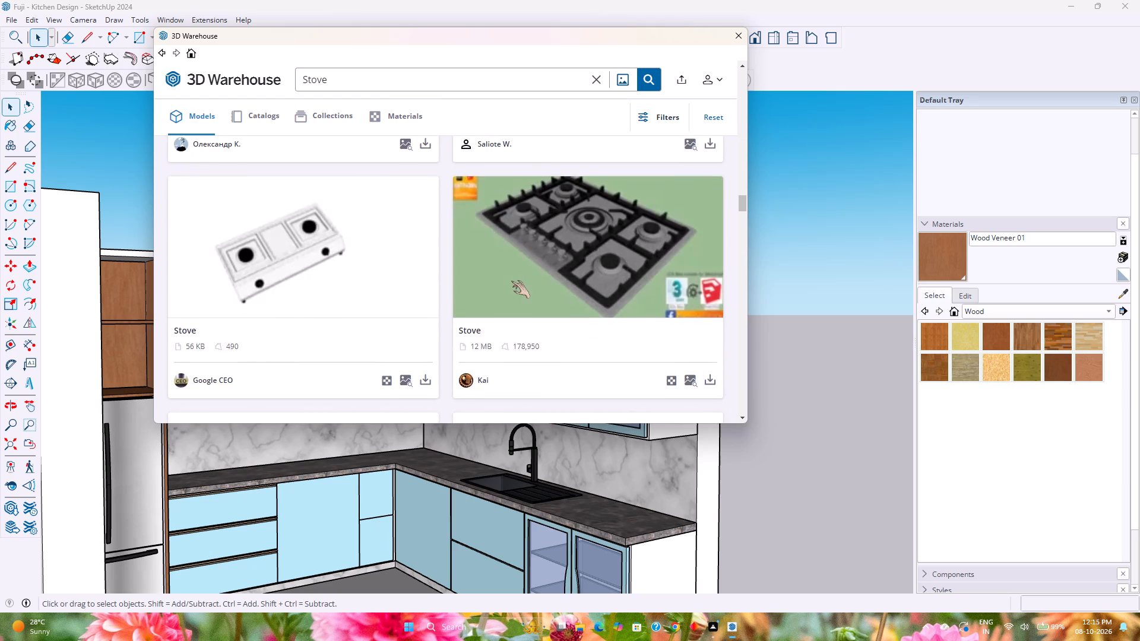
scroll(511, 281, "down", 13)
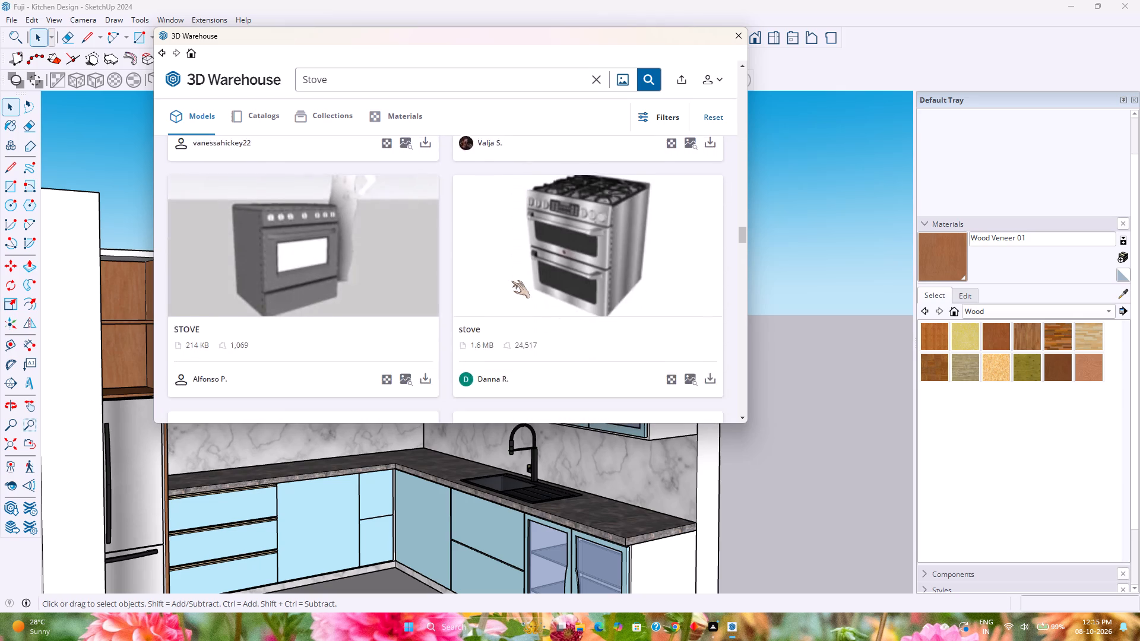
scroll(512, 281, "down", 10)
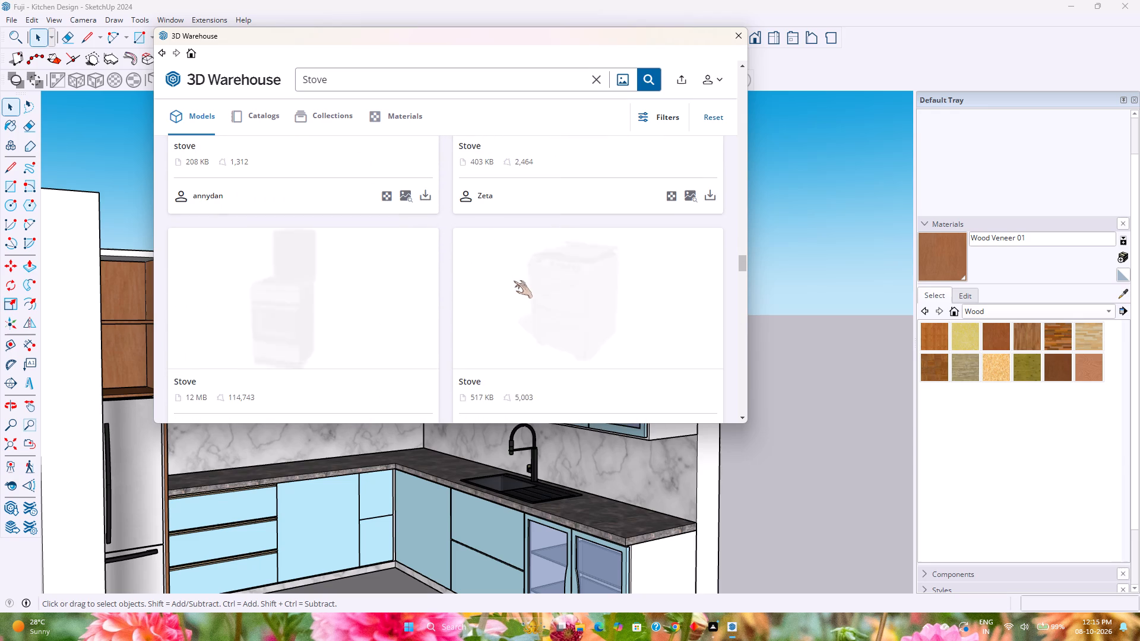
scroll(512, 279, "down", 6)
scroll(315, 347, "down", 2)
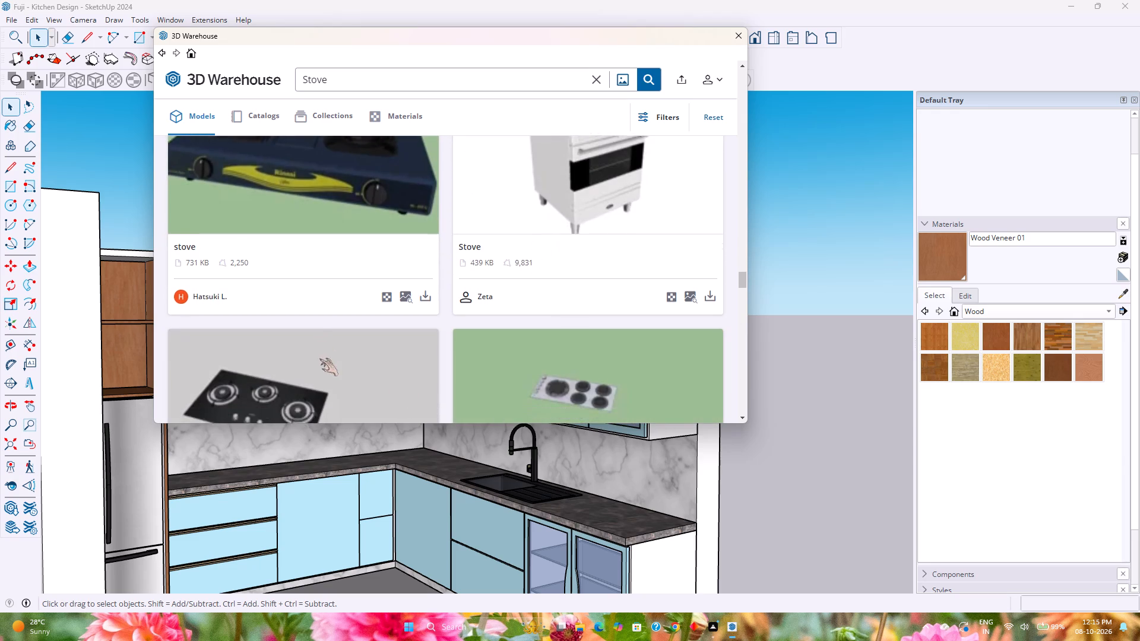
scroll(319, 358, "down", 8)
scroll(442, 297, "down", 2)
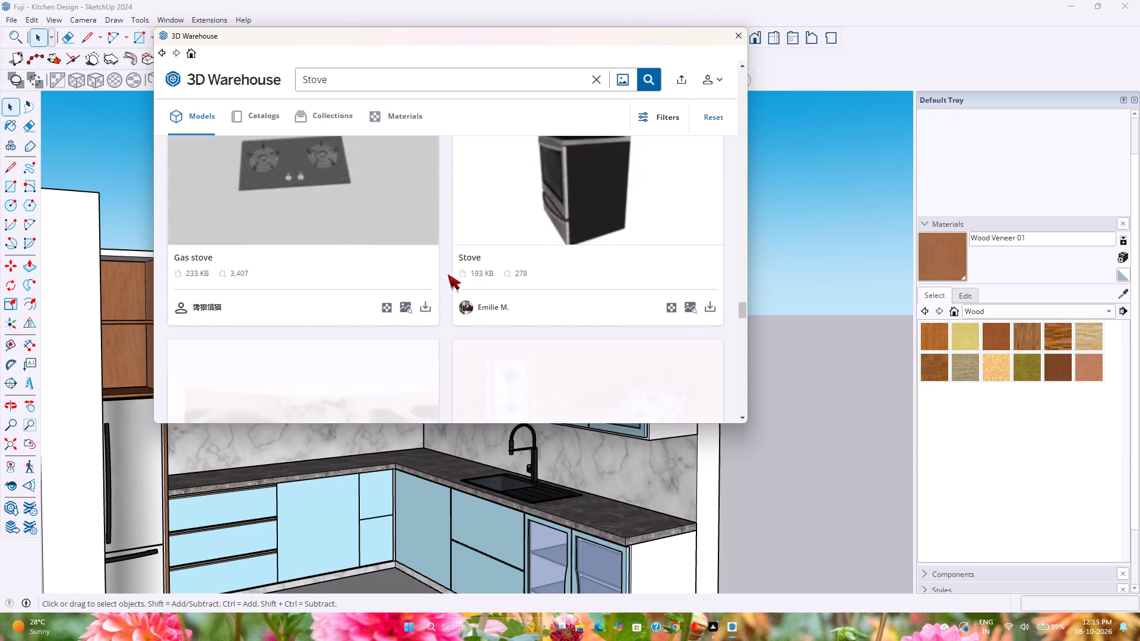
scroll(449, 271, "down", 9)
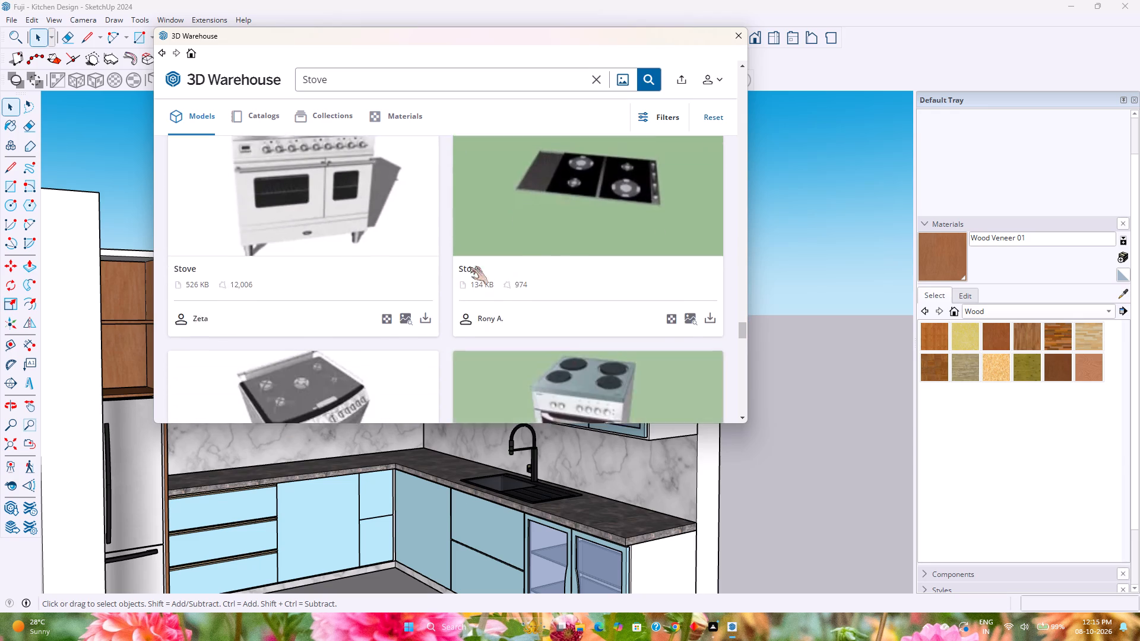
scroll(469, 266, "down", 10)
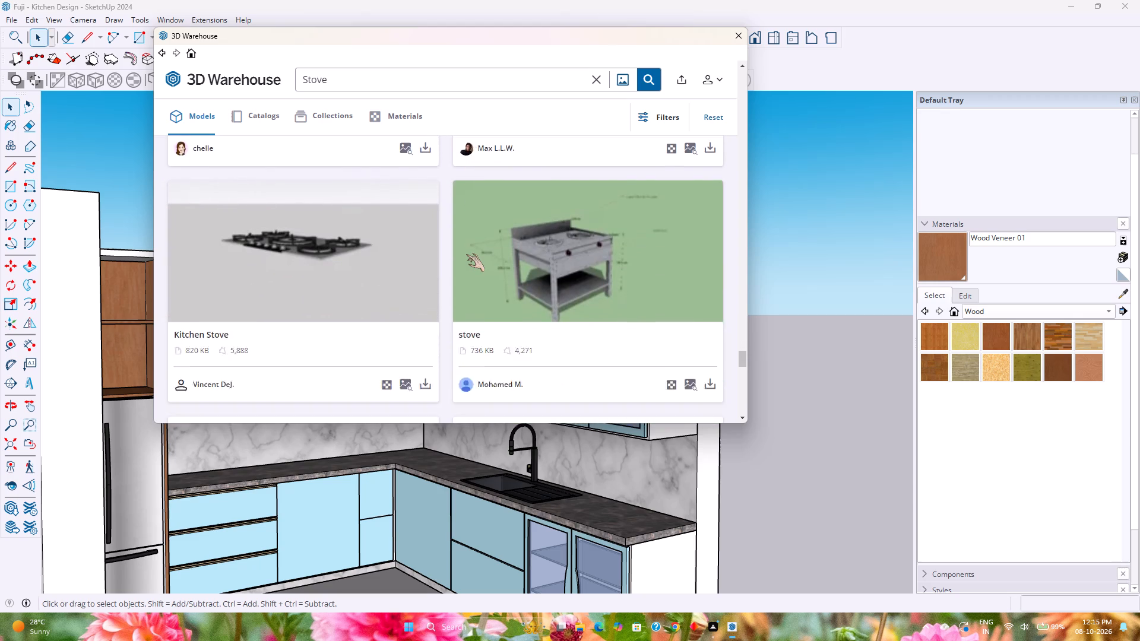
scroll(466, 256, "down", 10)
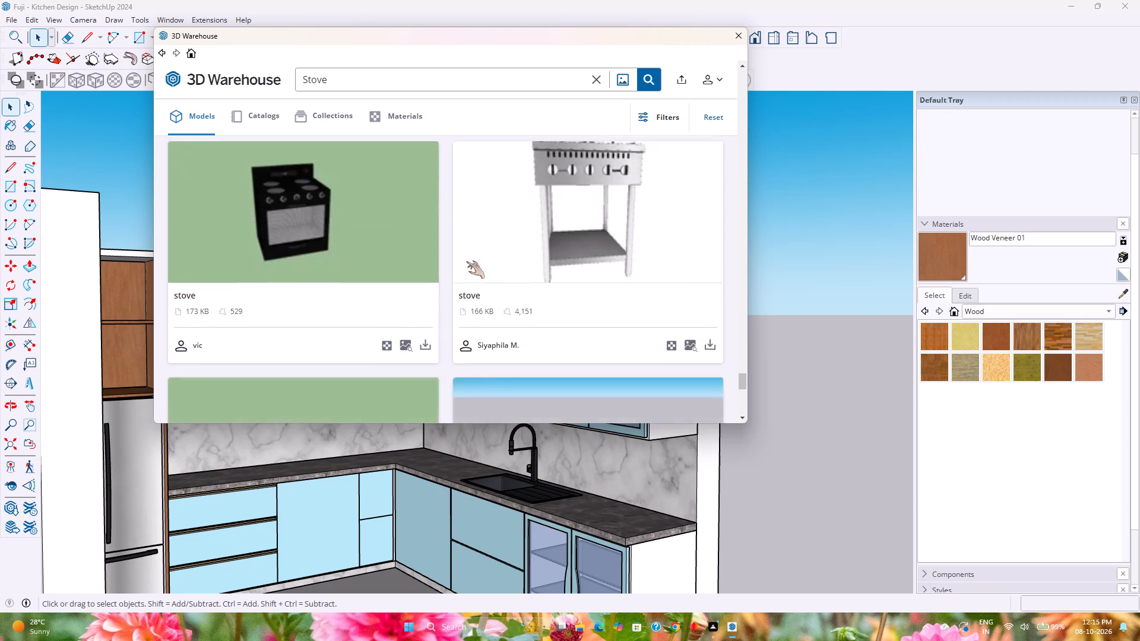
scroll(466, 261, "down", 6)
scroll(466, 265, "up", 4)
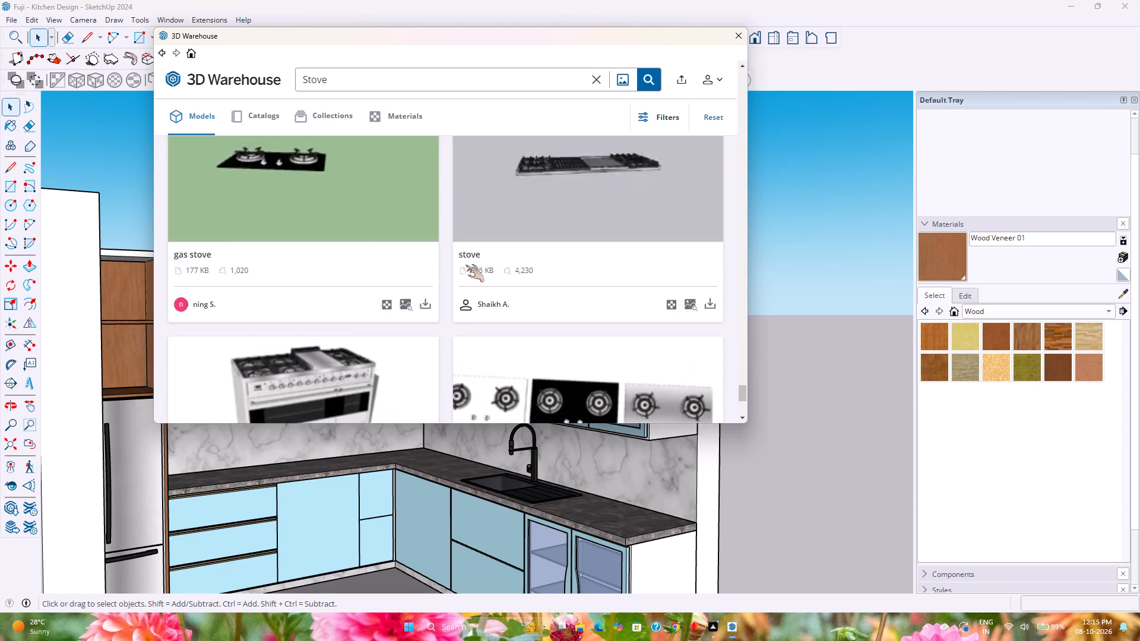
scroll(465, 265, "up", 20)
scroll(465, 265, "up", 15)
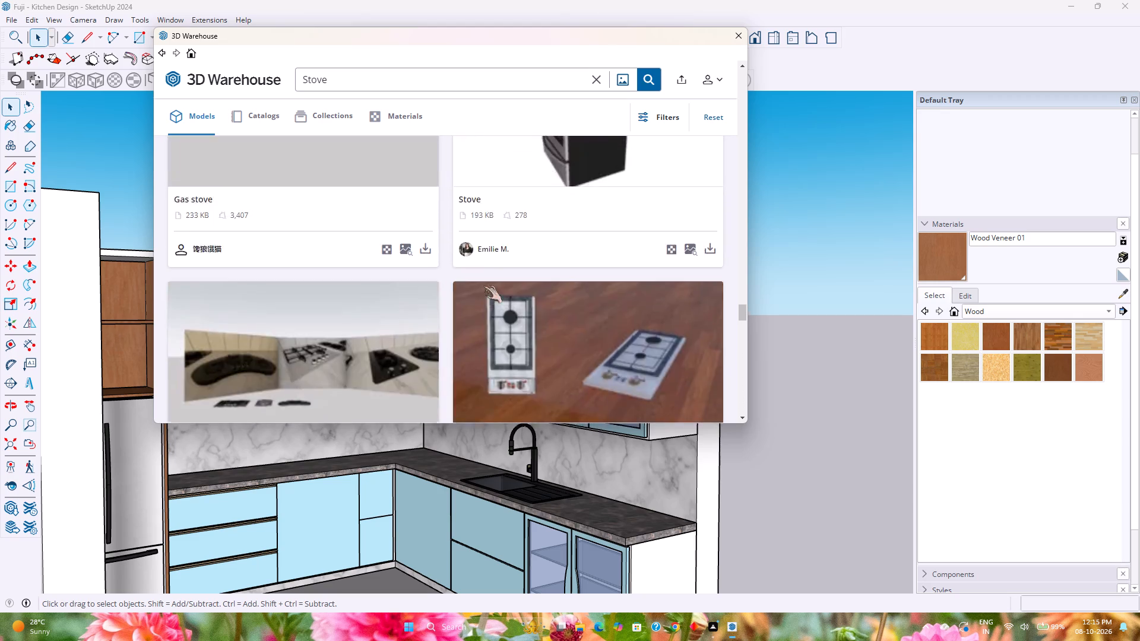
scroll(483, 285, "up", 20)
scroll(483, 285, "up", 5)
scroll(483, 285, "down", 2)
scroll(483, 285, "up", 7)
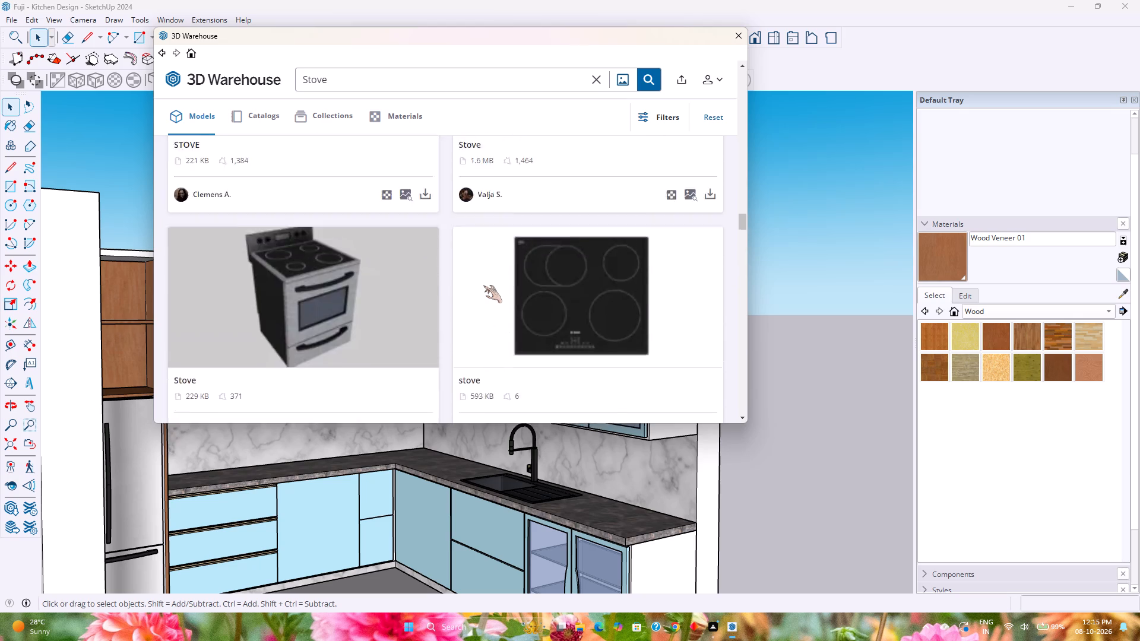
scroll(483, 285, "up", 20)
scroll(483, 285, "up", 6)
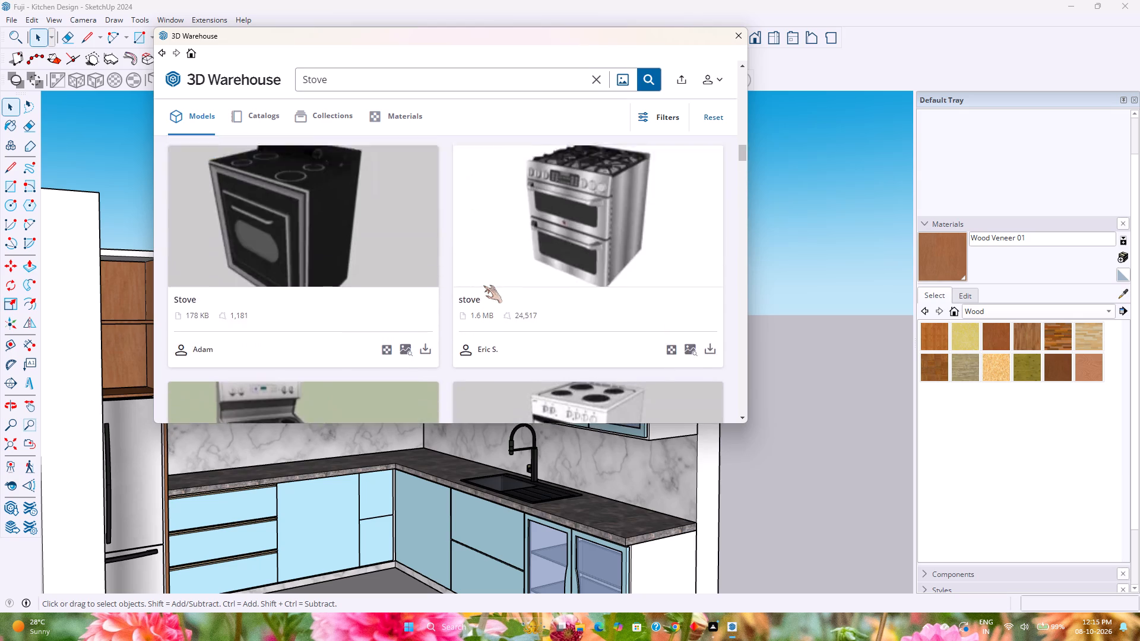
scroll(483, 285, "up", 19)
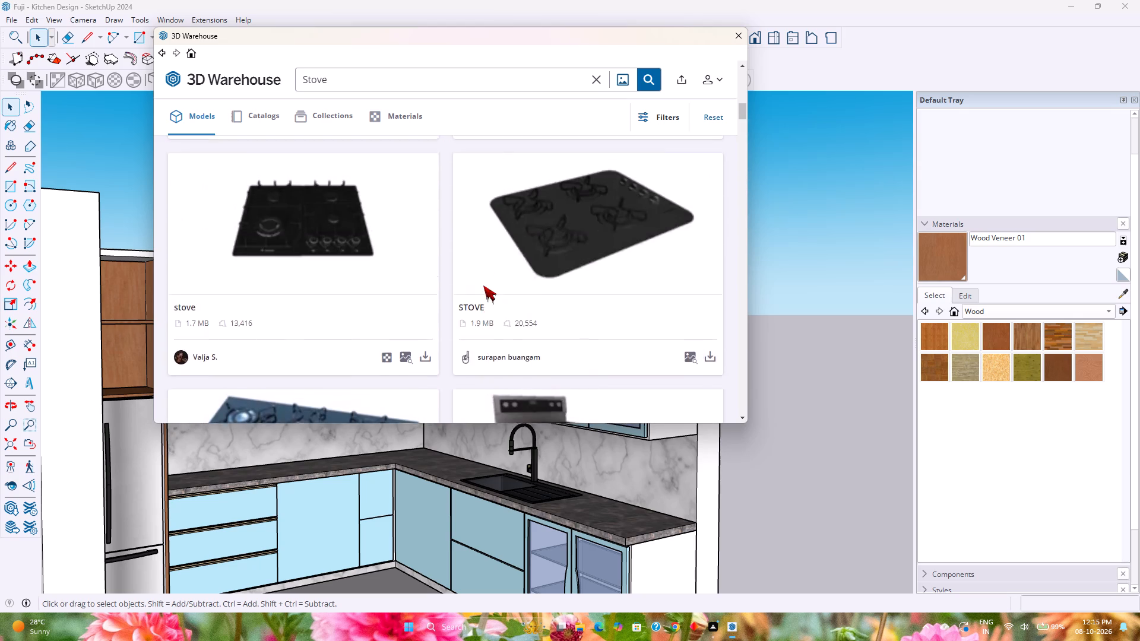
scroll(483, 285, "down", 2)
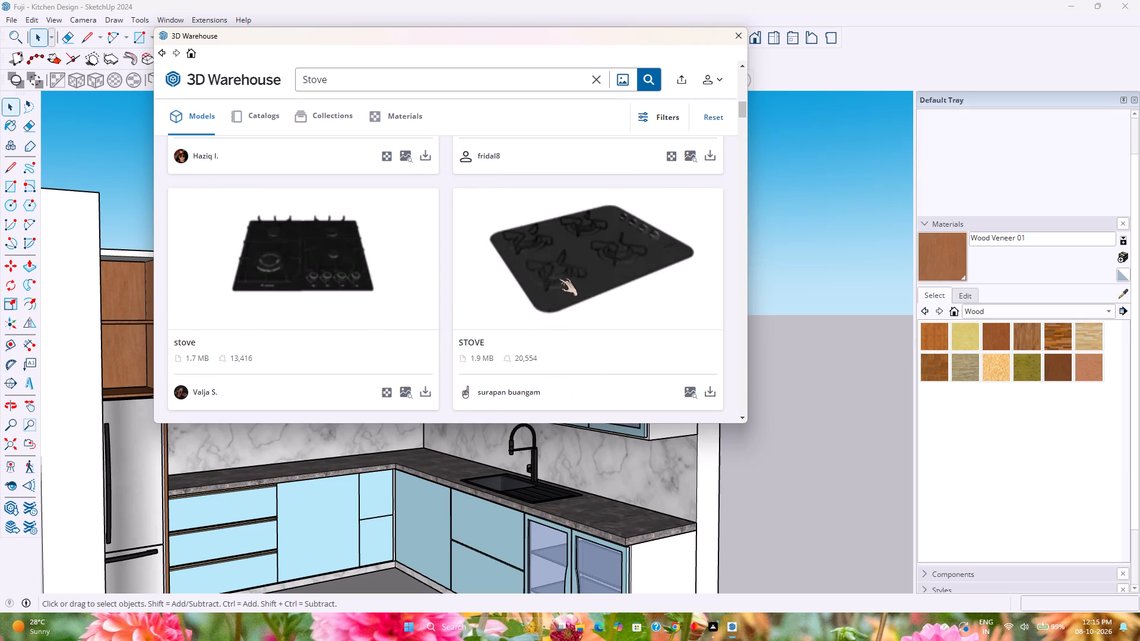
Check the material results for the Stove search, returning to the model results.
left_click(423, 123)
left_click(414, 122)
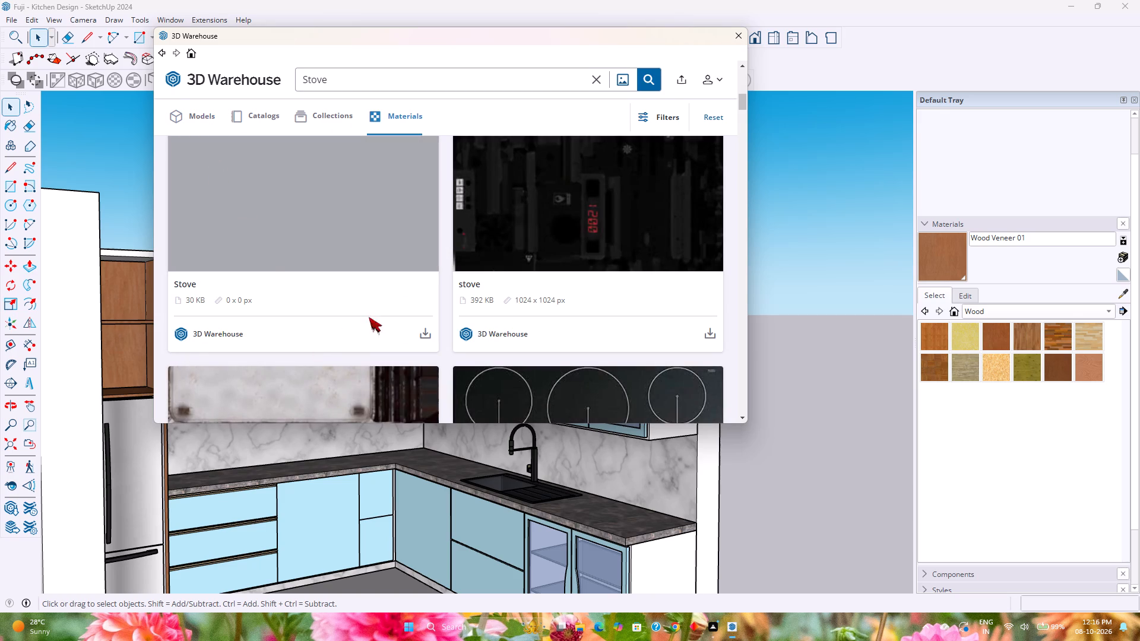
scroll(401, 304, "down", 4)
left_click(198, 111)
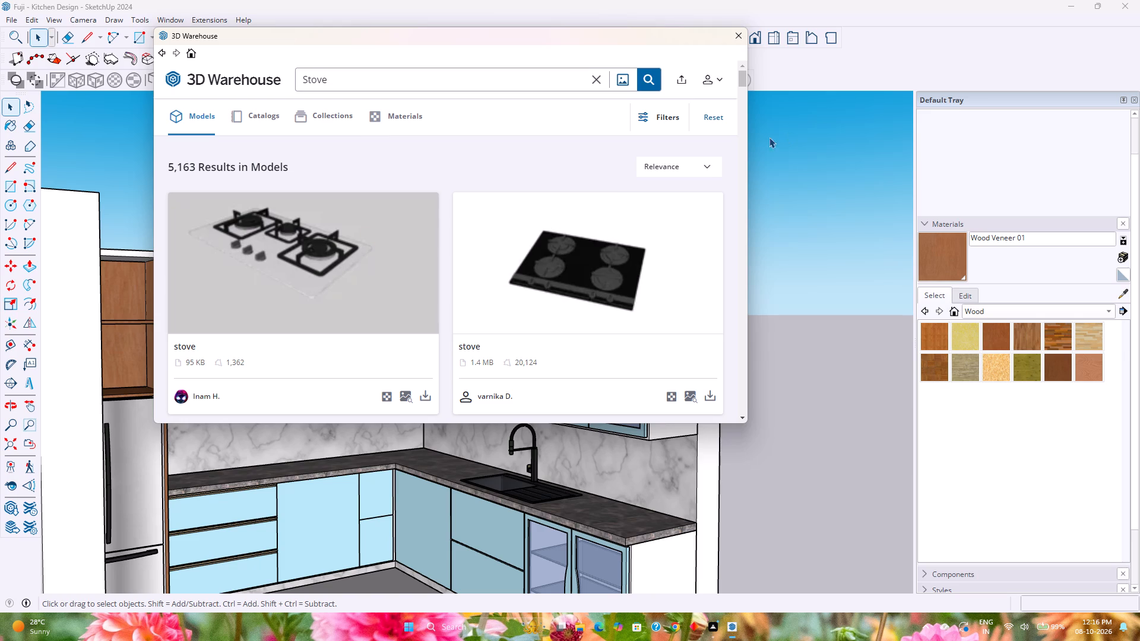
Sort the Stove model results by Popularity.
left_click(713, 162)
scroll(686, 293, "down", 2)
left_click(669, 190)
Browse the popularity-sorted Stove models for a cooktop that suits the kitchen countertop.
scroll(669, 190, "down", 1)
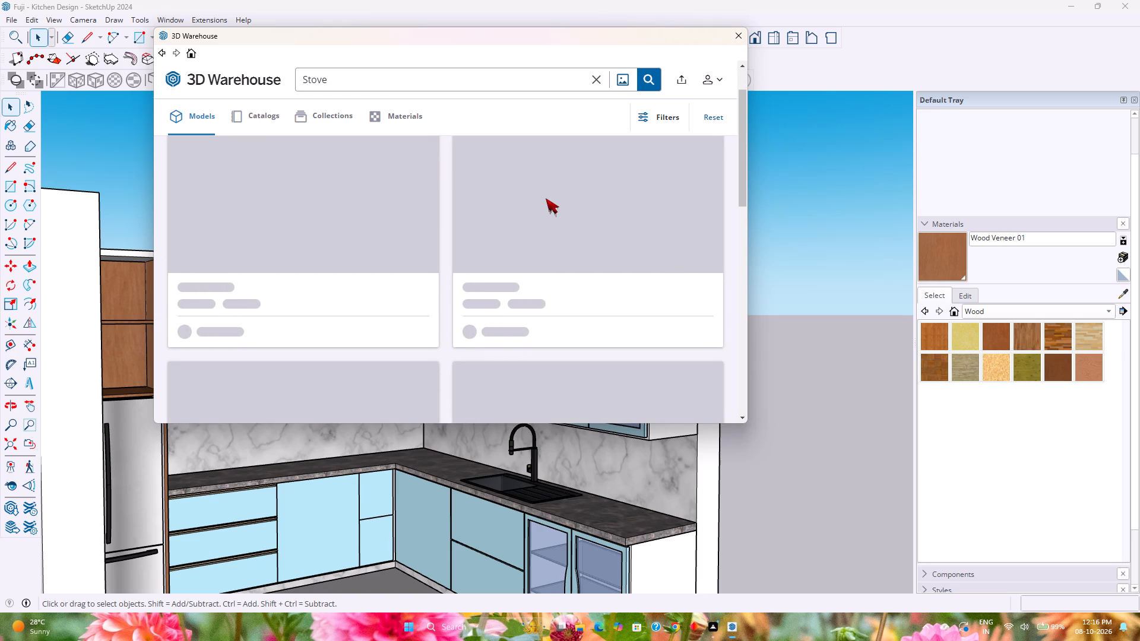
scroll(546, 198, "down", 3)
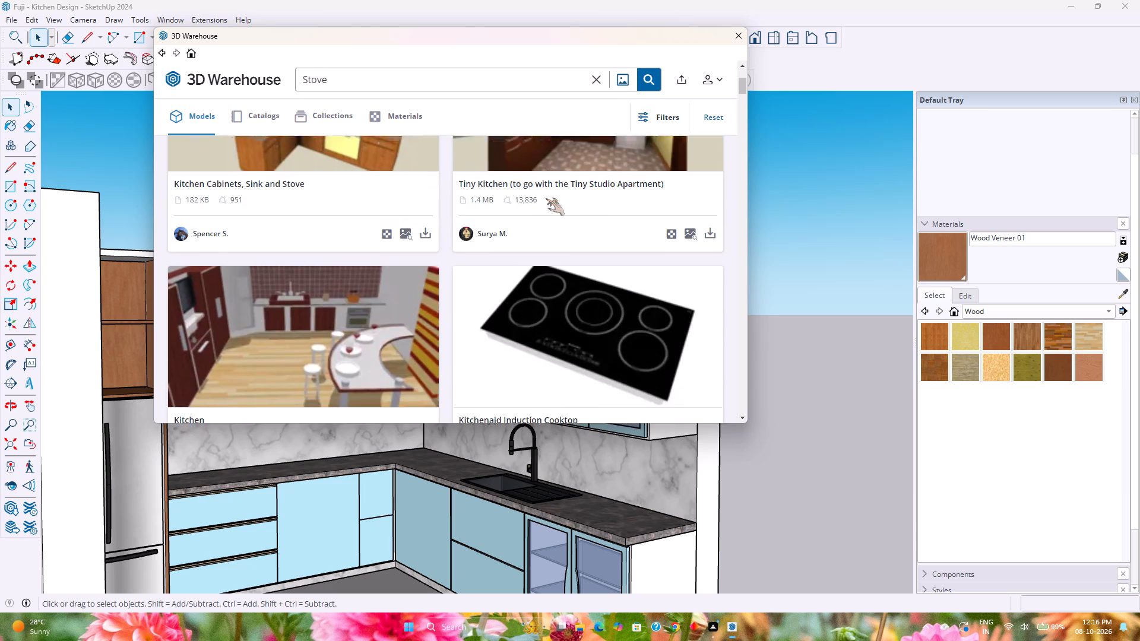
scroll(546, 198, "down", 6)
scroll(553, 198, "up", 3)
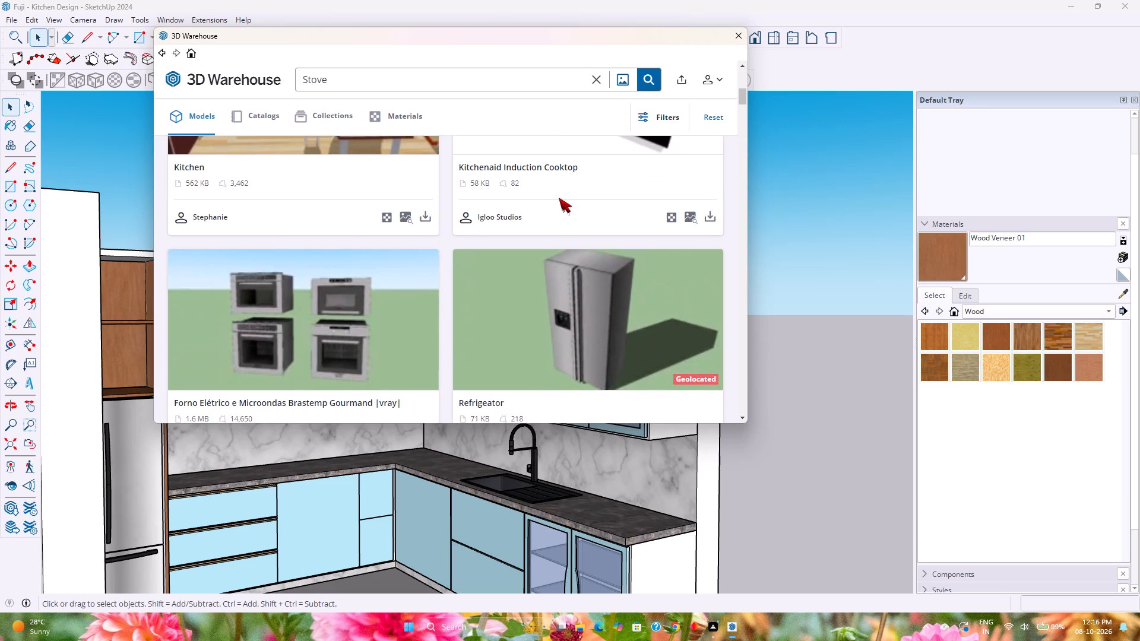
scroll(597, 268, "up", 5)
scroll(597, 268, "down", 4)
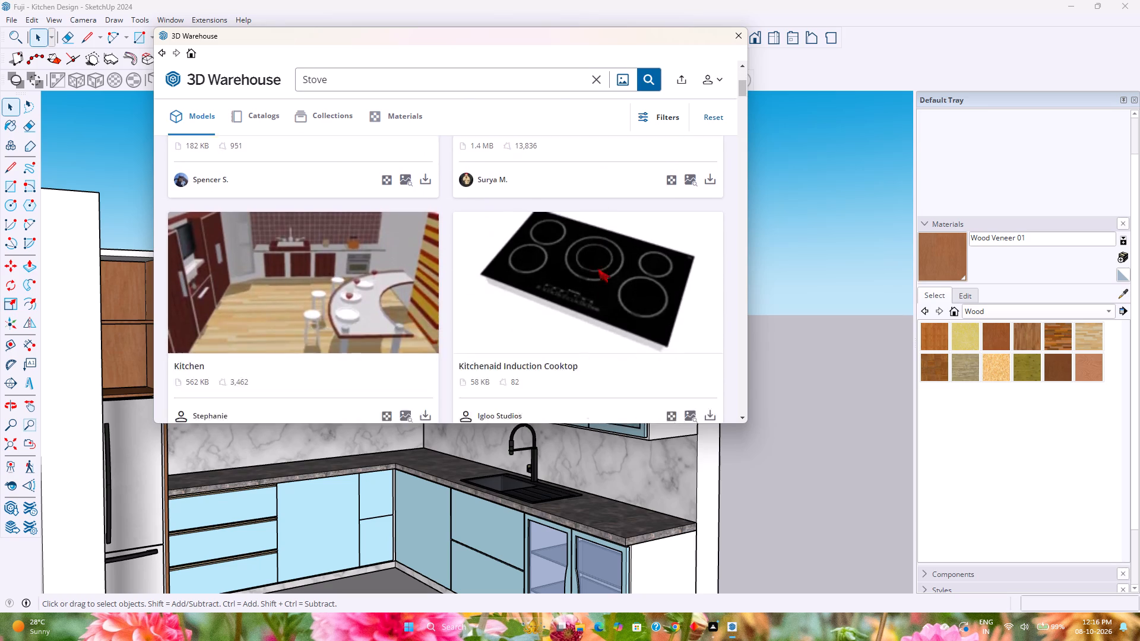
scroll(597, 268, "down", 11)
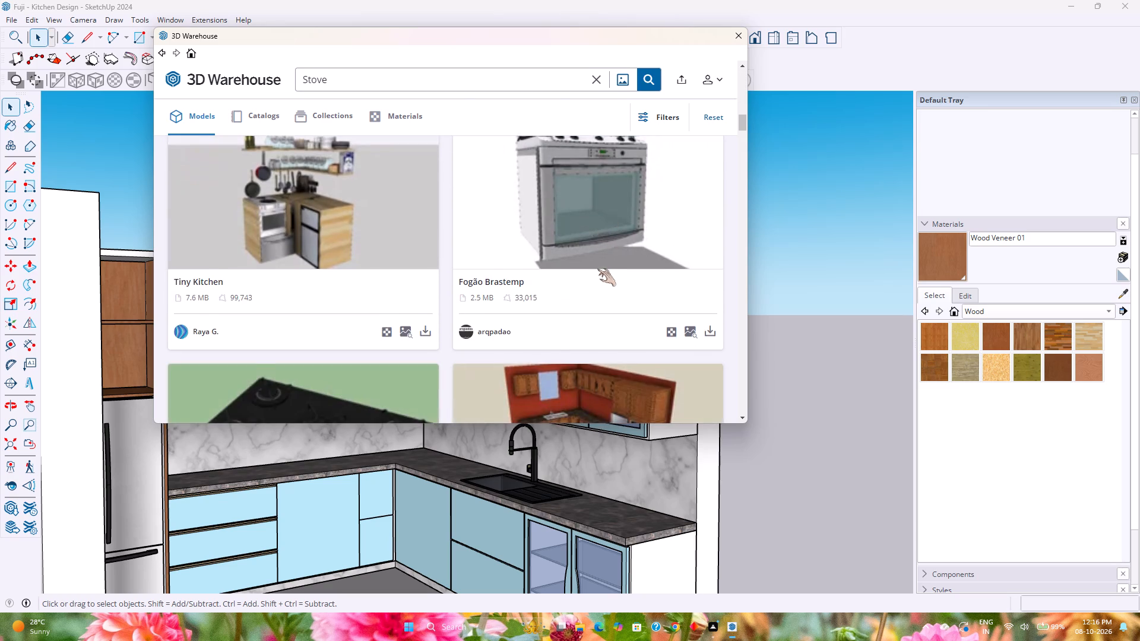
scroll(597, 269, "down", 2)
scroll(597, 269, "up", 11)
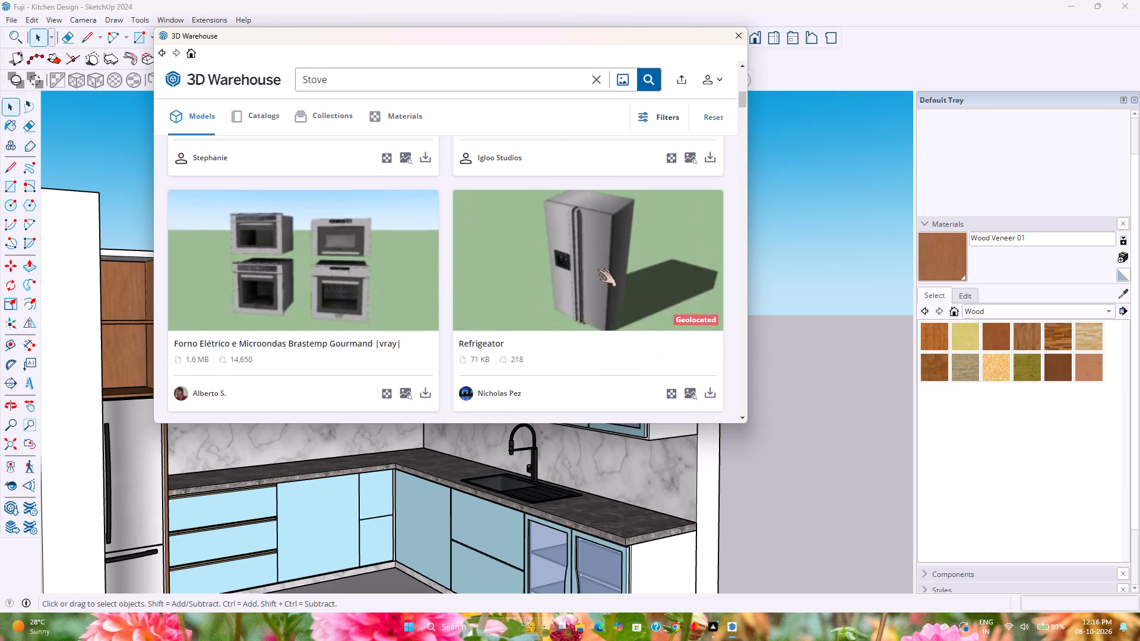
scroll(600, 269, "up", 9)
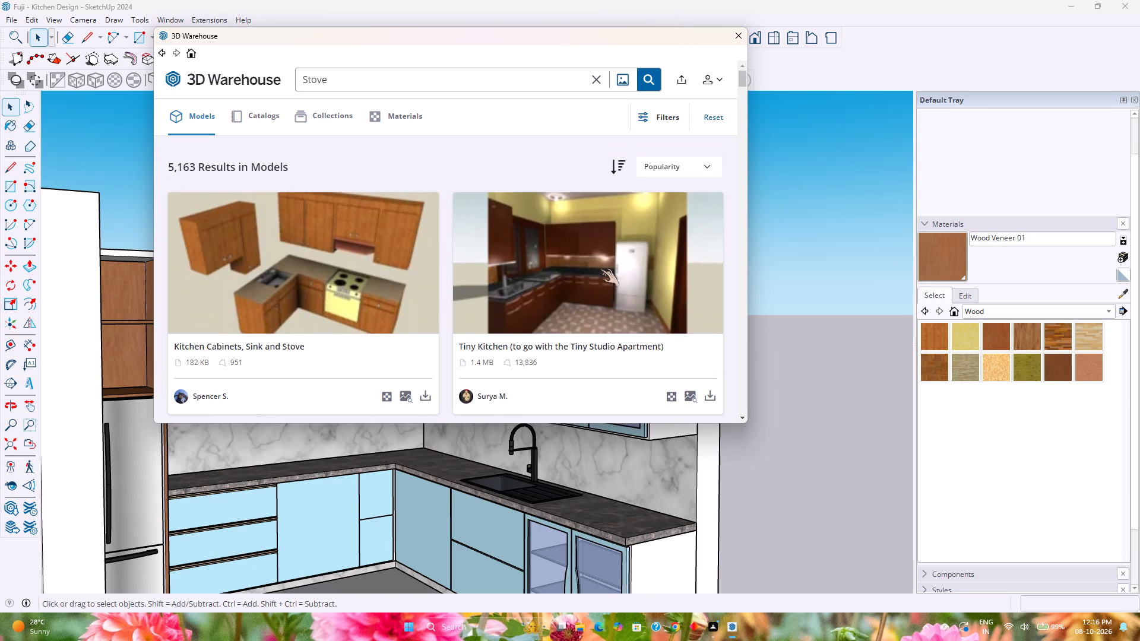
scroll(600, 269, "down", 6)
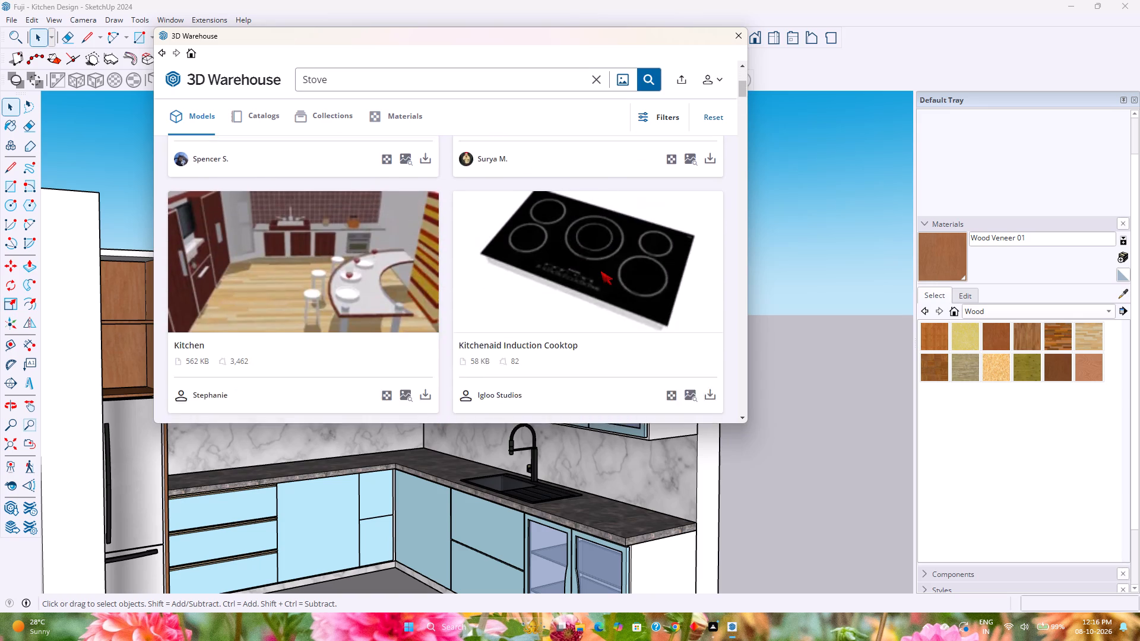
scroll(600, 271, "down", 13)
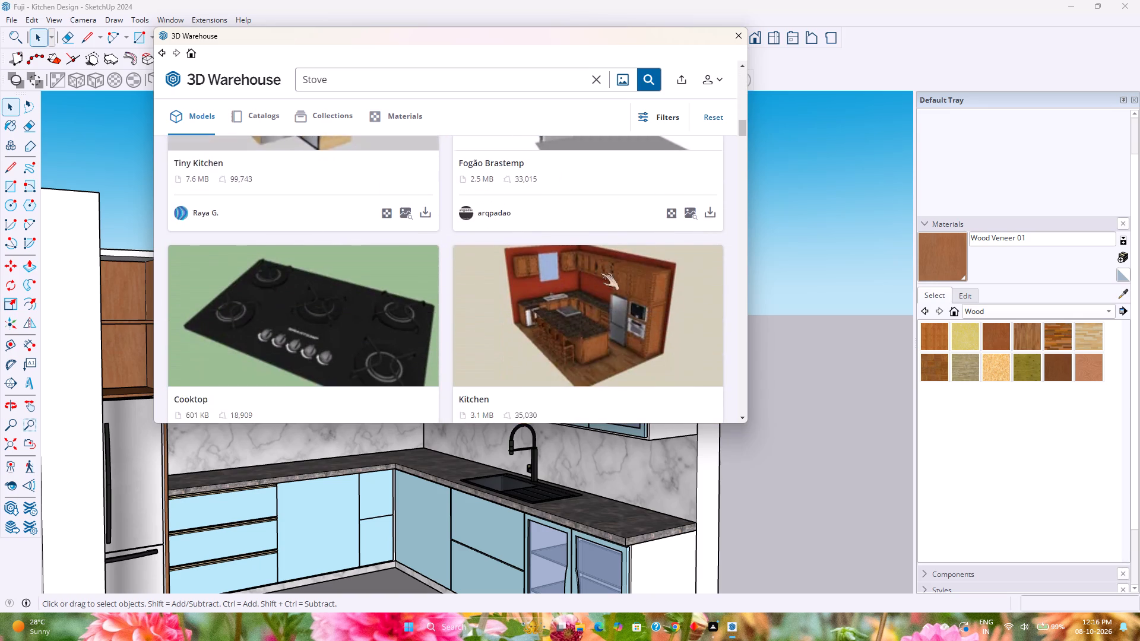
scroll(600, 272, "down", 3)
scroll(600, 272, "up", 3)
scroll(600, 272, "down", 2)
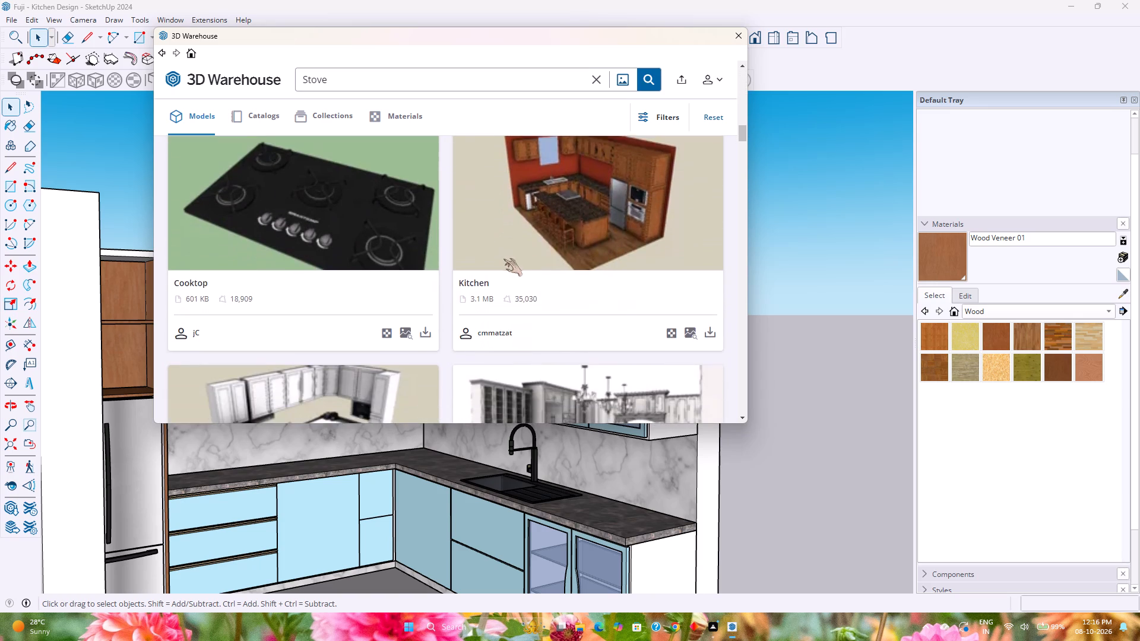
Load the black five-burner Cooktop model into the kitchen and place it on the countertop below the range hood.
left_click(419, 328)
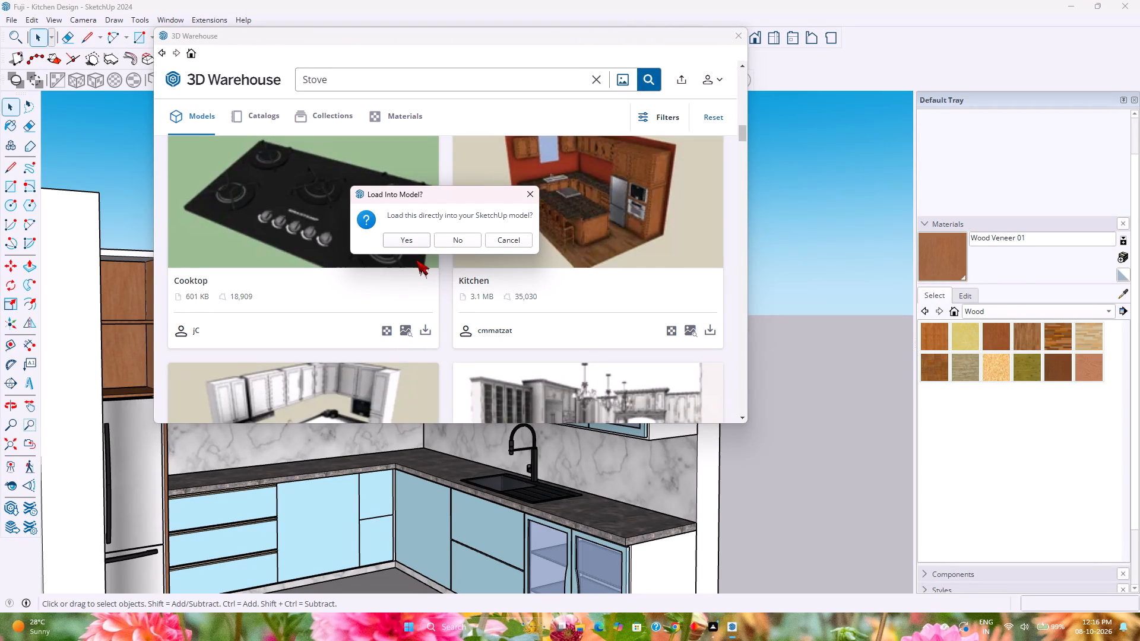
scroll(416, 272, "down", 3)
left_click(414, 243)
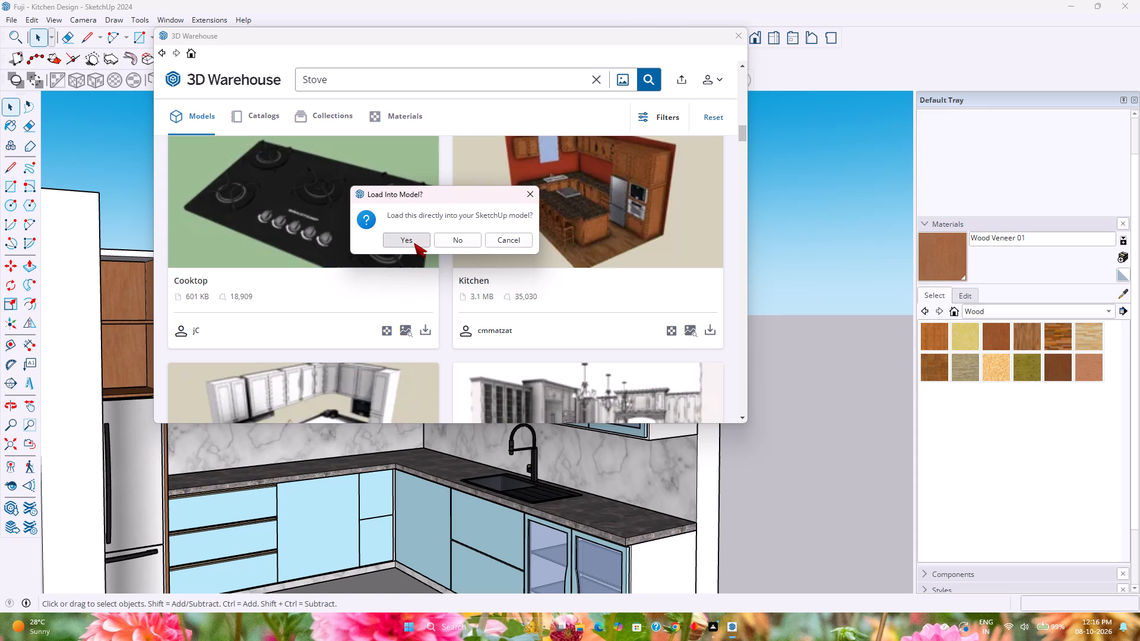
scroll(413, 276, "down", 4)
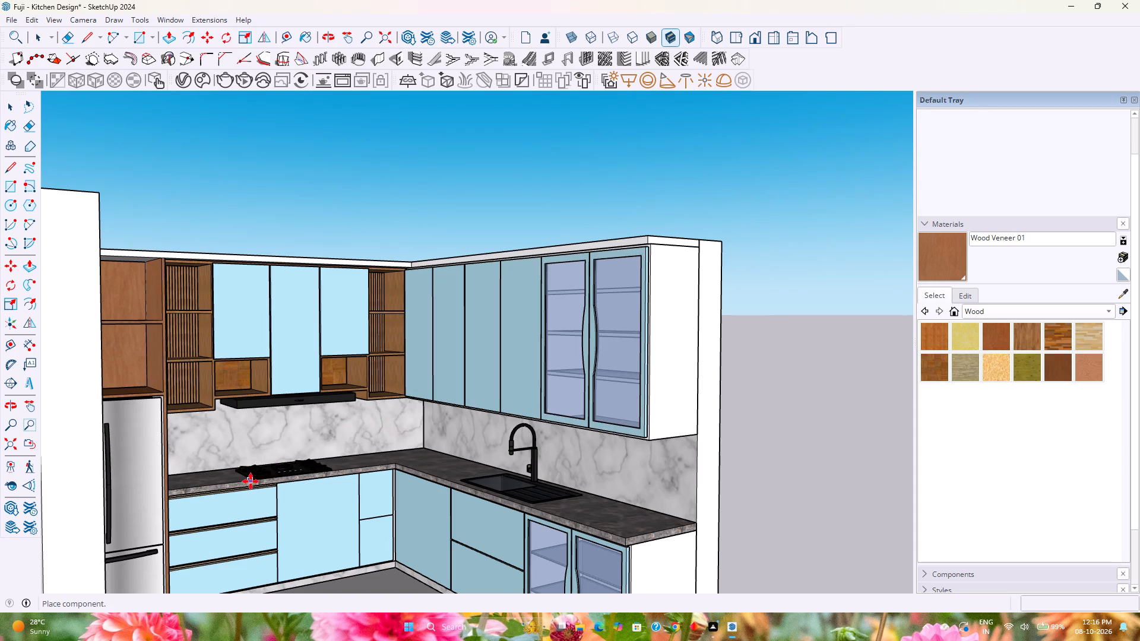
scroll(252, 481, "down", 3)
scroll(255, 477, "up", 8)
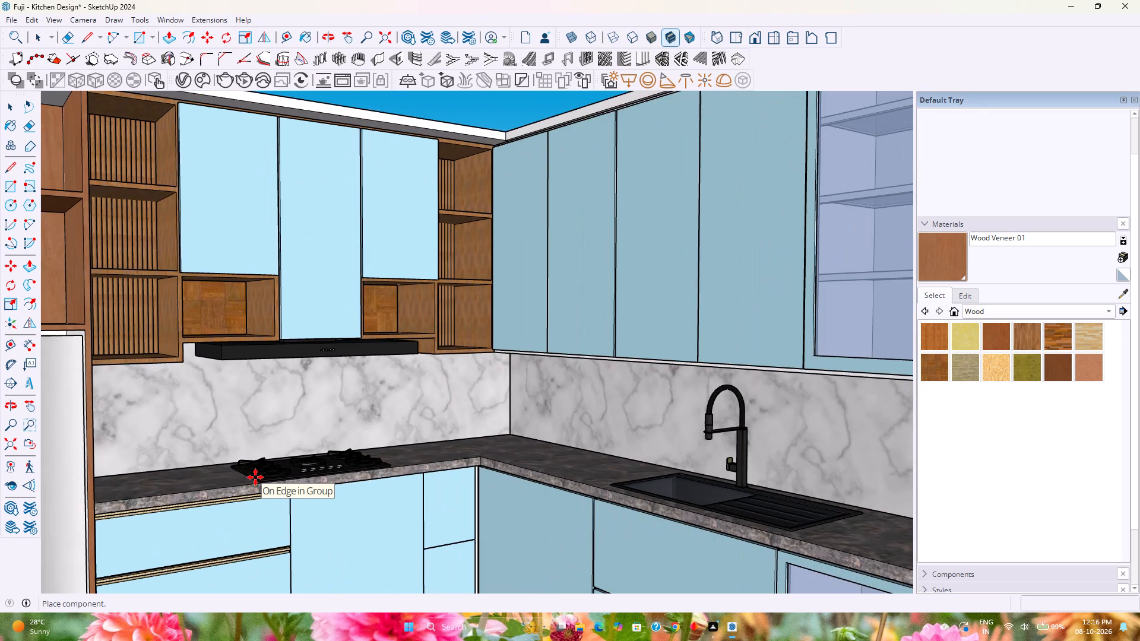
scroll(255, 477, "up", 2)
middle_click_drag(255, 477, 269, 582)
scroll(269, 582, "up", 1)
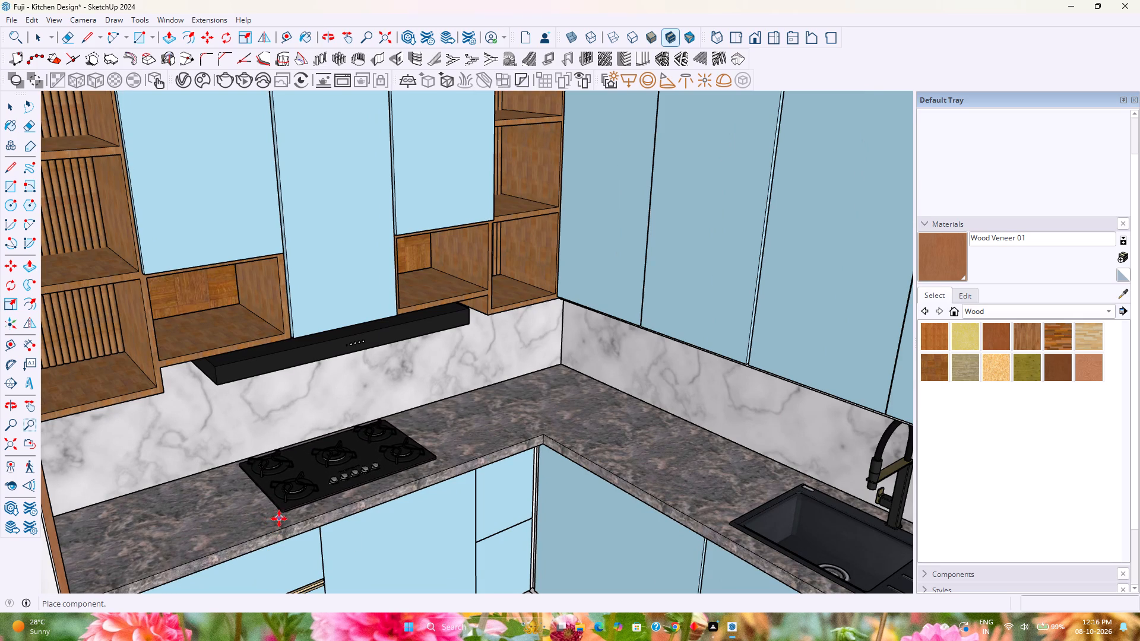
left_click(289, 519)
middle_click_drag(382, 525, 372, 521)
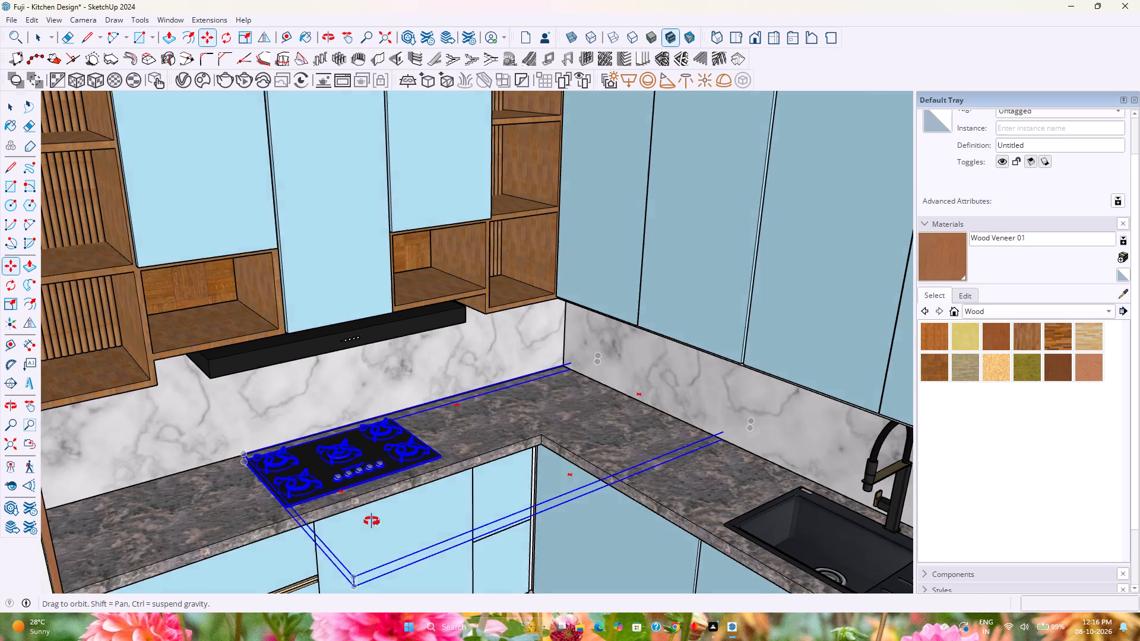
middle_click_drag(372, 521, 327, 518)
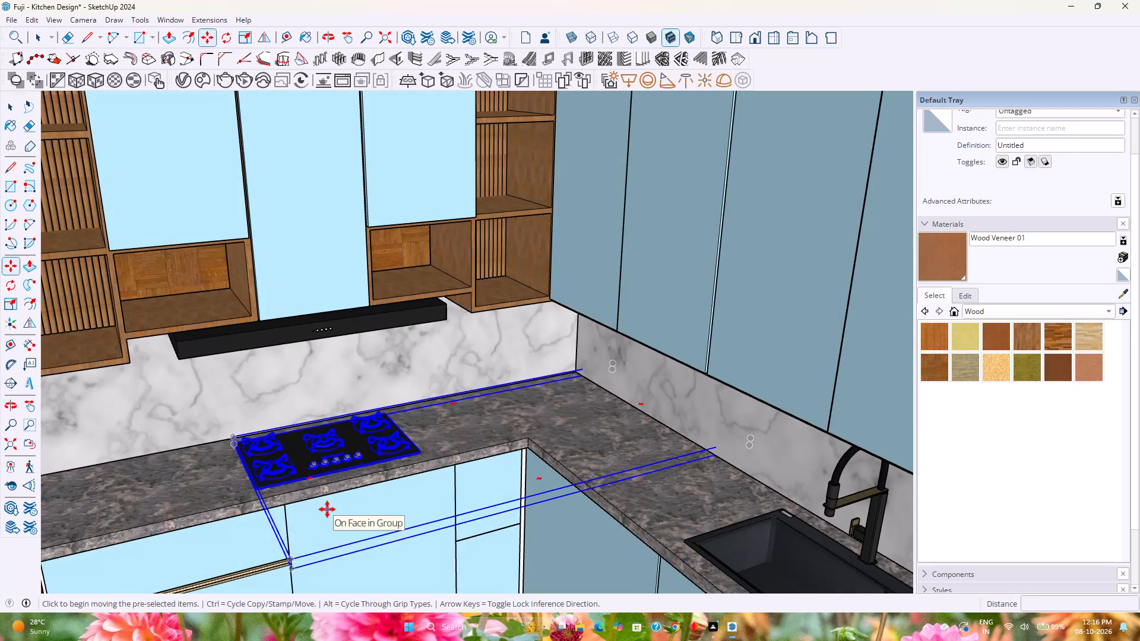
key("space")
key("Escape")
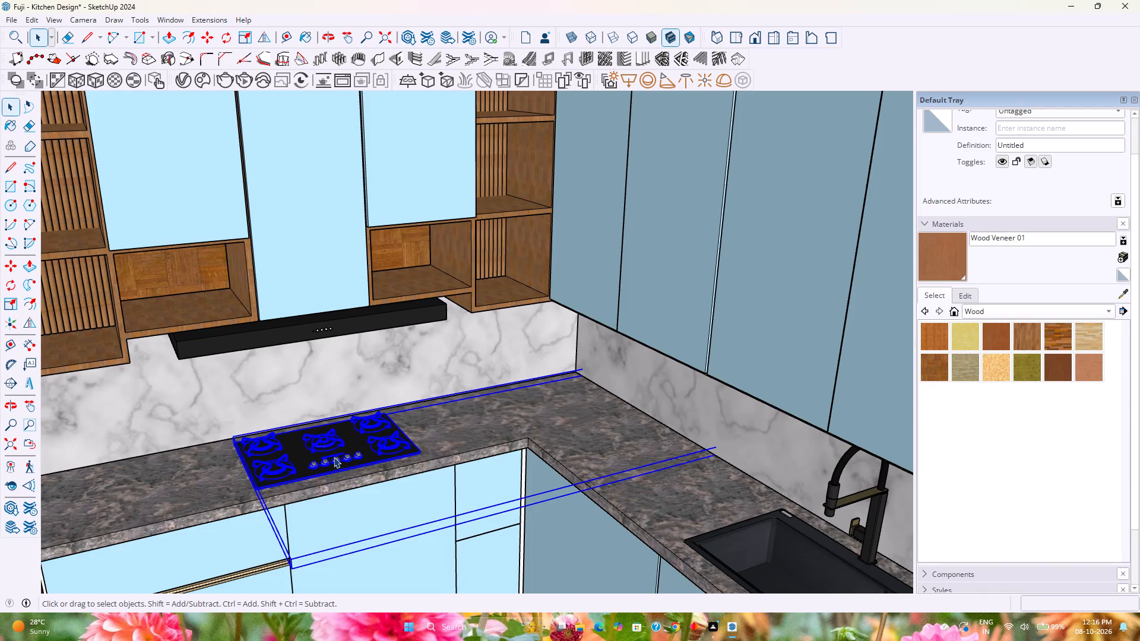
Inside the imported cooktop component, group the black plate, all five burners and the knobs together.
double_click(334, 457)
scroll(334, 457, "up", 3)
left_click(334, 457)
left_click(299, 469)
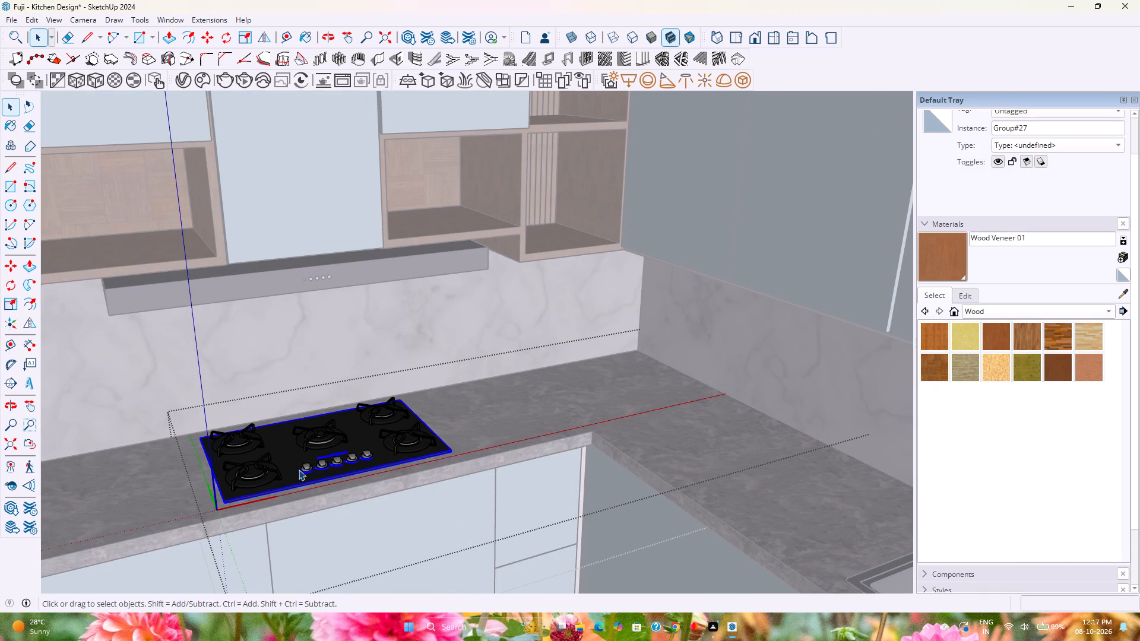
triple_click(293, 472)
key("Escape")
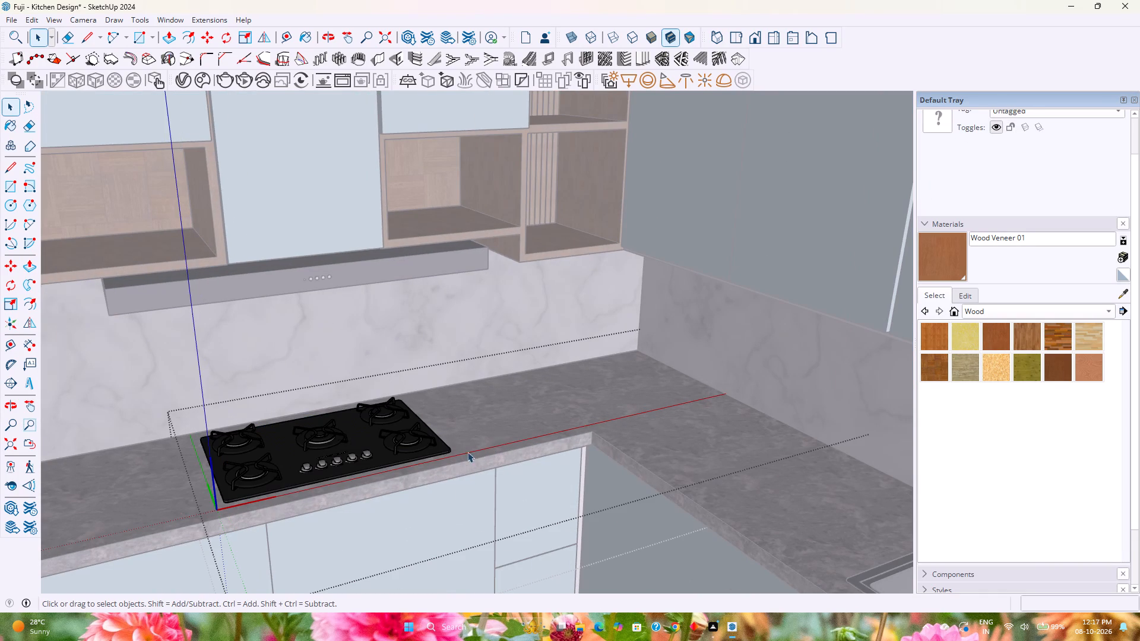
left_click(431, 454)
middle_click_drag(431, 454, 445, 517)
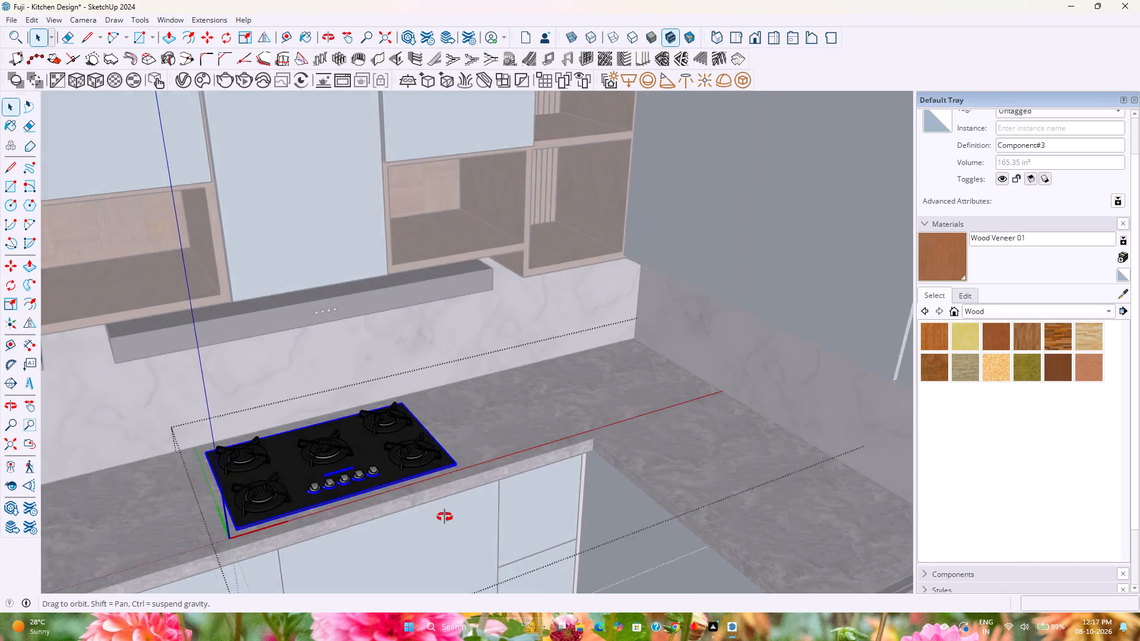
middle_click_drag(445, 517, 388, 496)
scroll(387, 460, "up", 3)
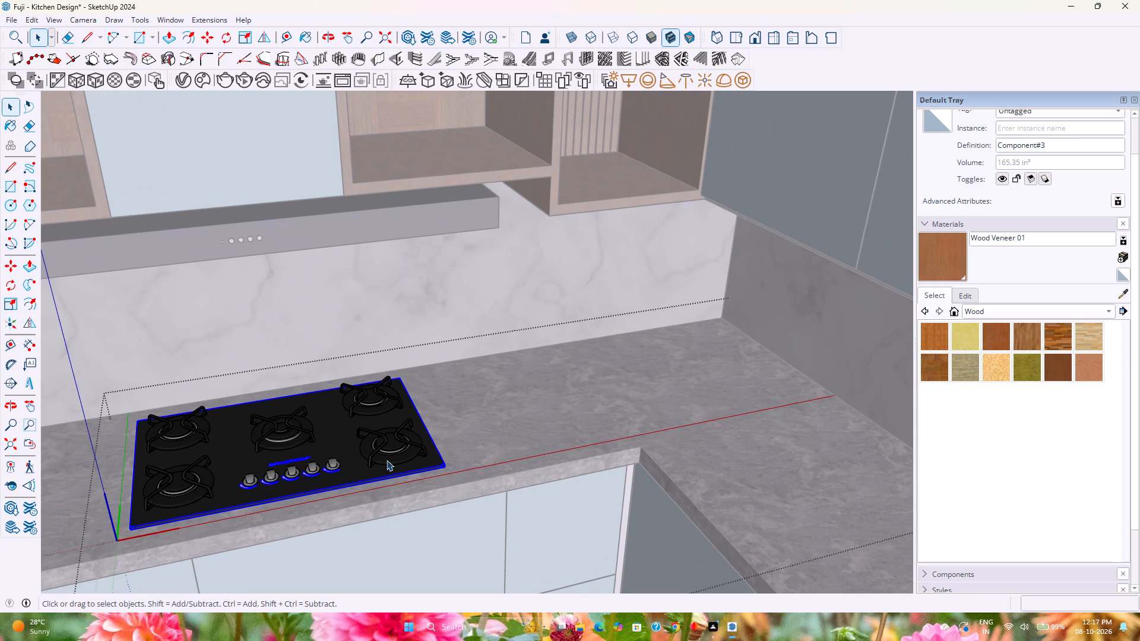
left_click_drag(130, 399, 441, 507)
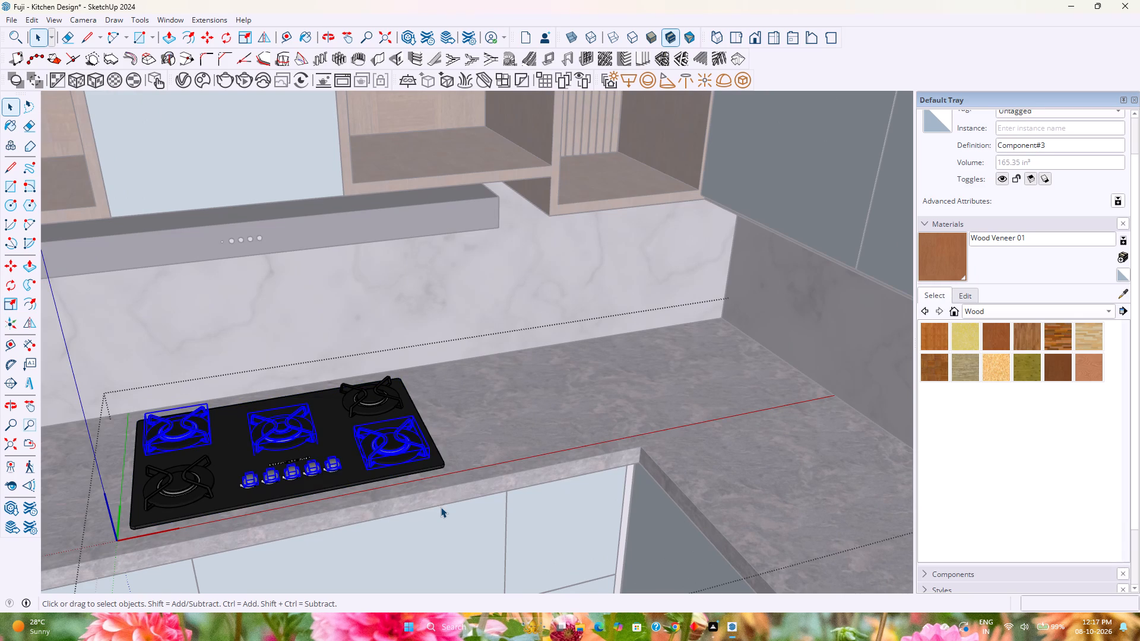
scroll(435, 487, "down", 2)
middle_click_drag(284, 477, 230, 377)
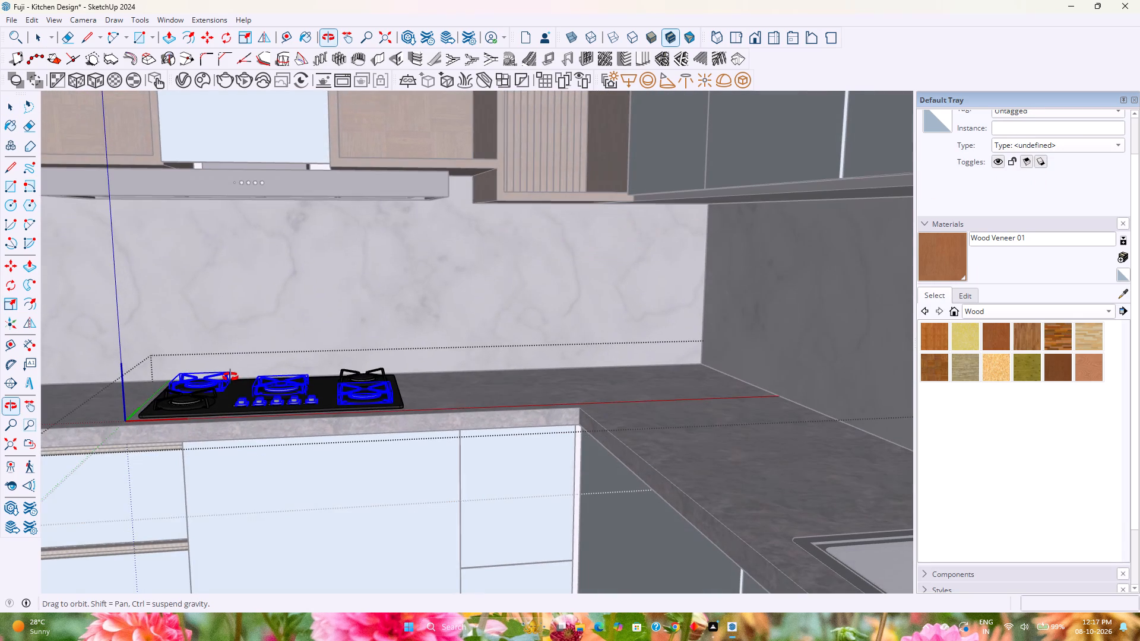
middle_click_drag(230, 377, 230, 377)
left_click_drag(150, 356, 448, 473)
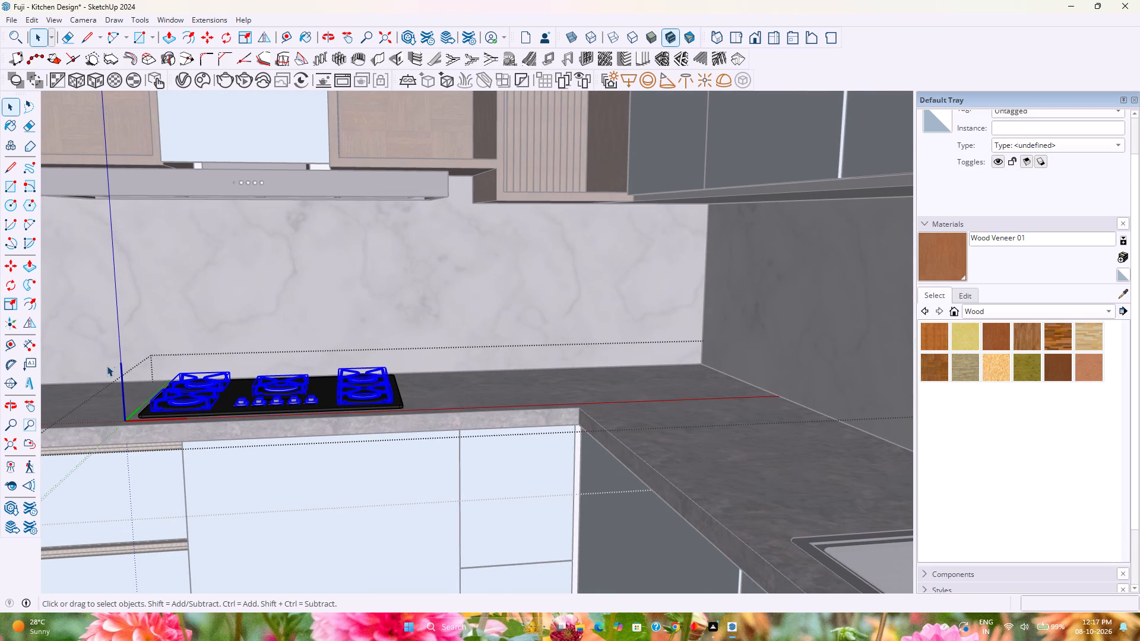
left_click_drag(125, 342, 452, 463)
middle_click_drag(393, 414, 417, 527)
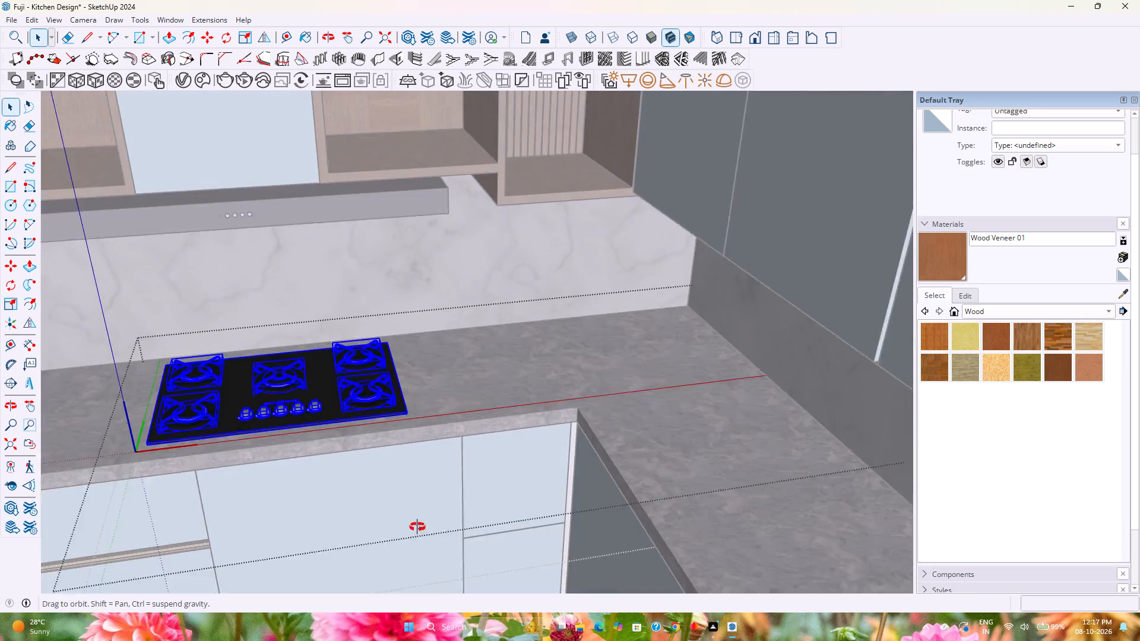
middle_click_drag(417, 527, 432, 598)
right_click(322, 388)
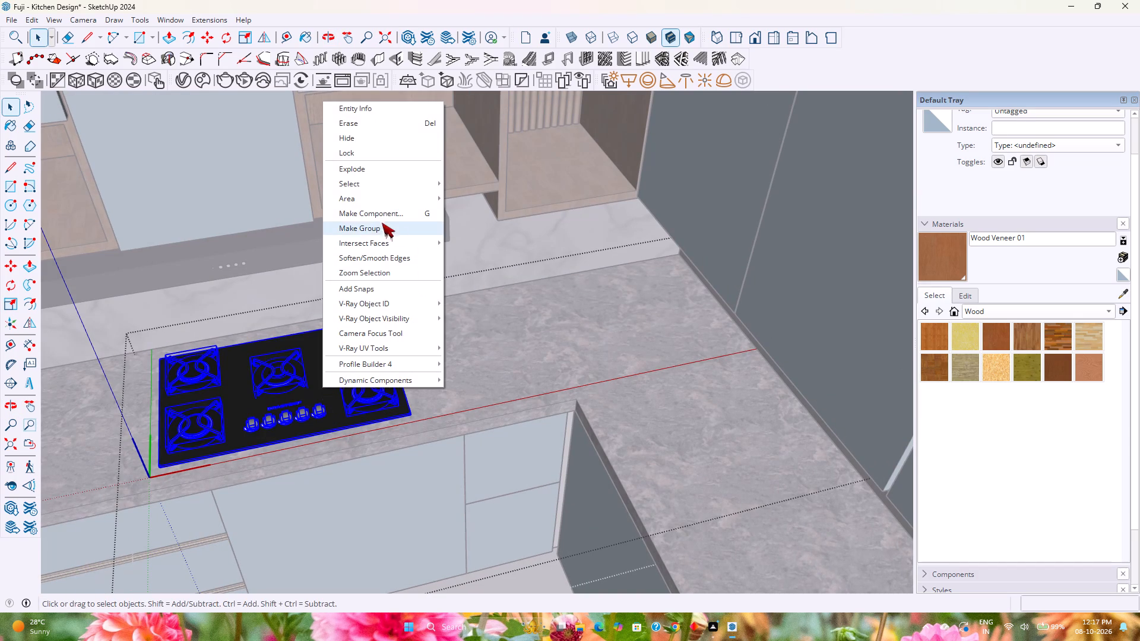
left_click(375, 228)
right_click(322, 379)
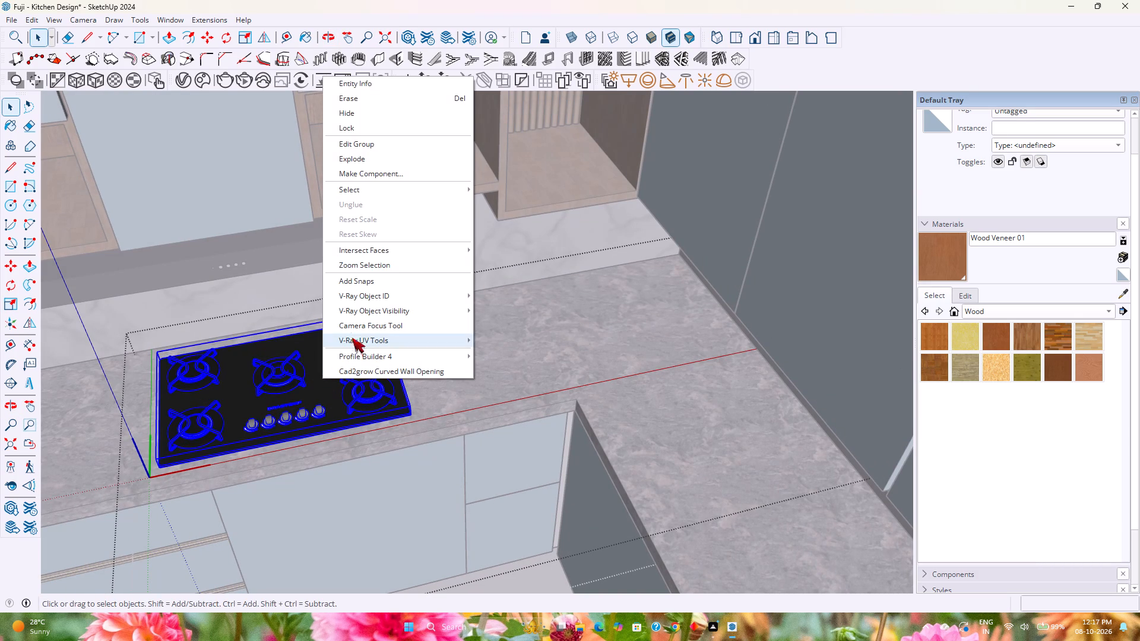
left_click(563, 201)
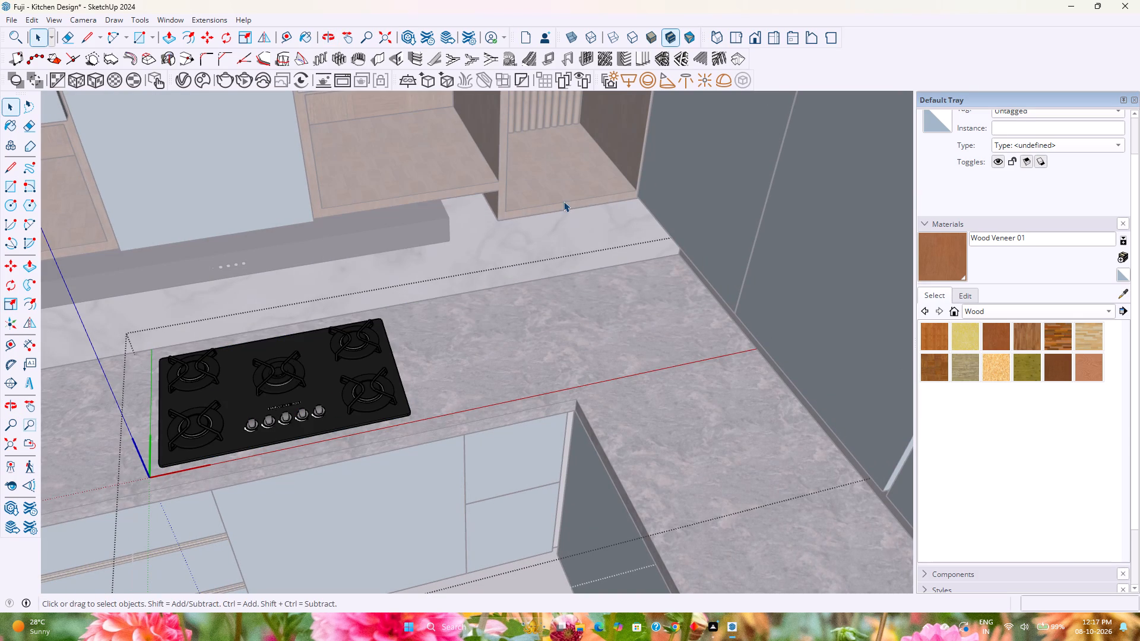
key("Delete")
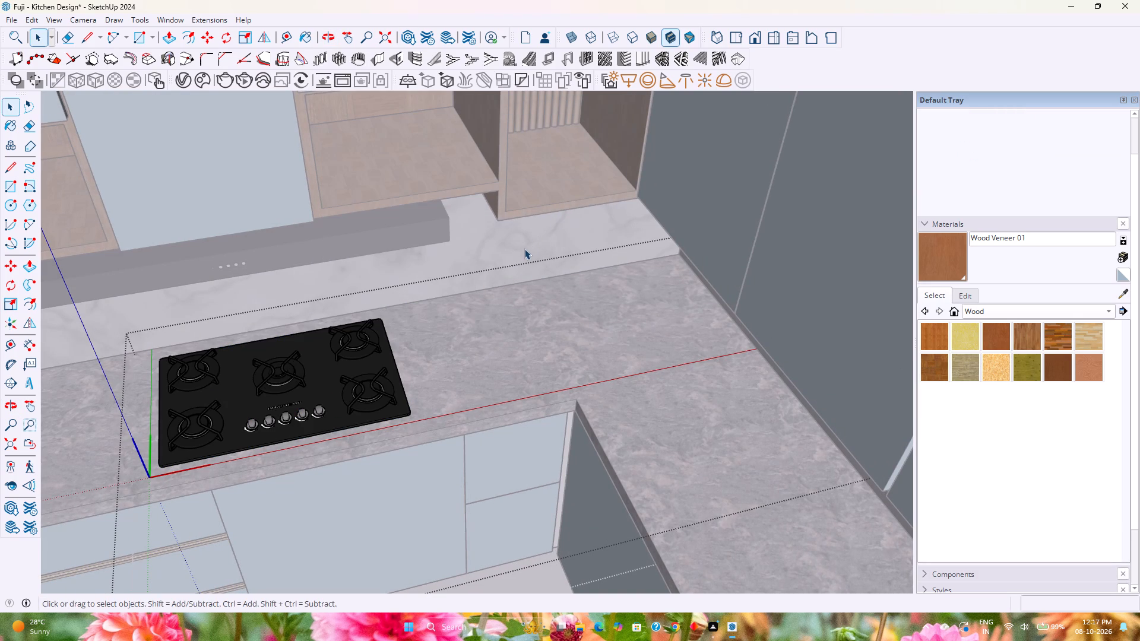
key("Escape")
Cut the grouped cooktop out of the imported component and paste it outside the component, on the countertop below the range hood.
left_click(379, 370)
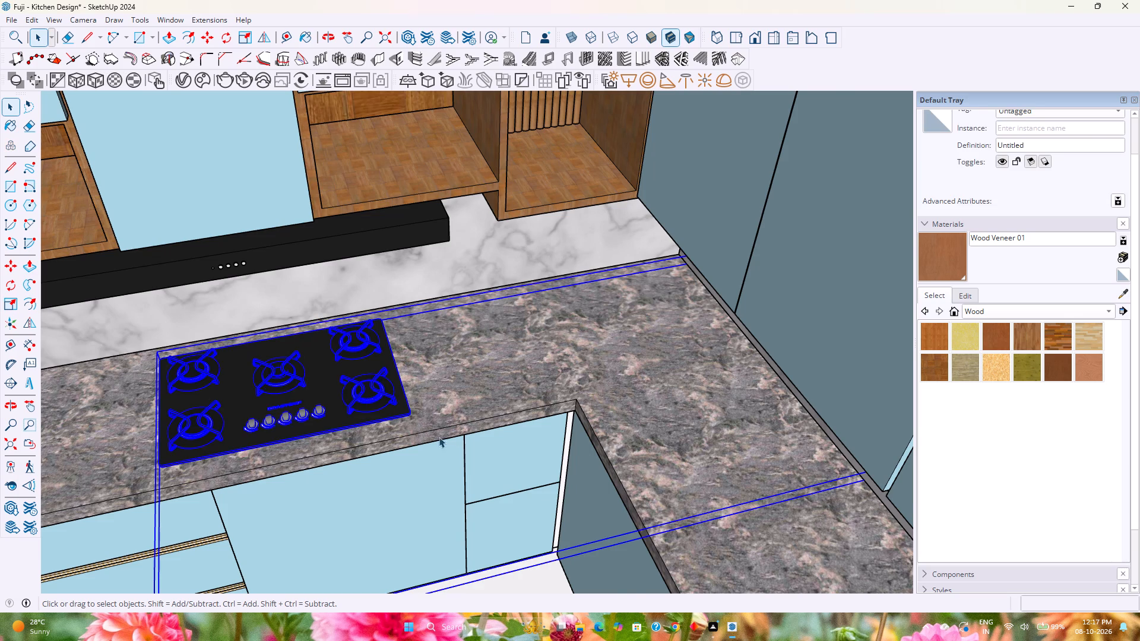
scroll(392, 437, "down", 3)
left_click(346, 396)
left_click(346, 396)
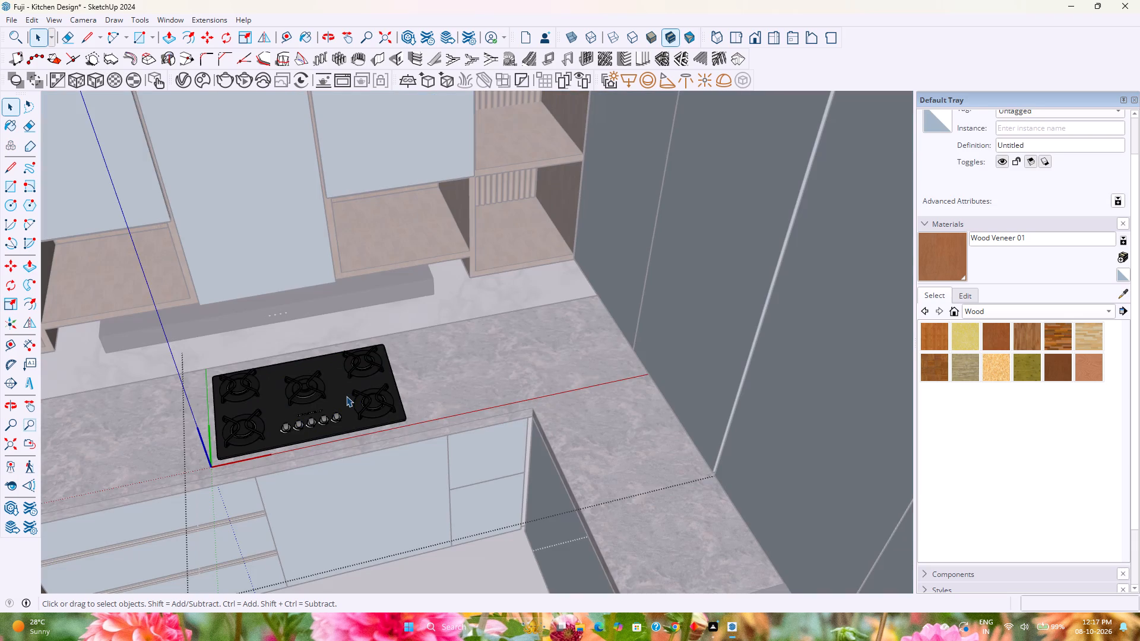
left_click(346, 396)
key("ctrl+x")
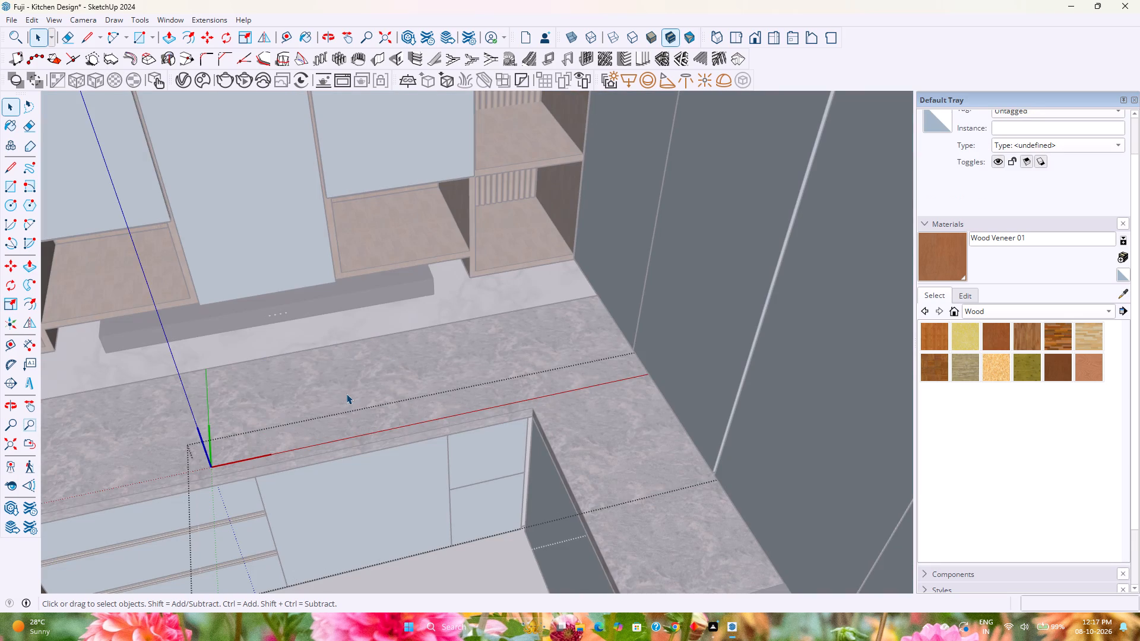
key("Escape")
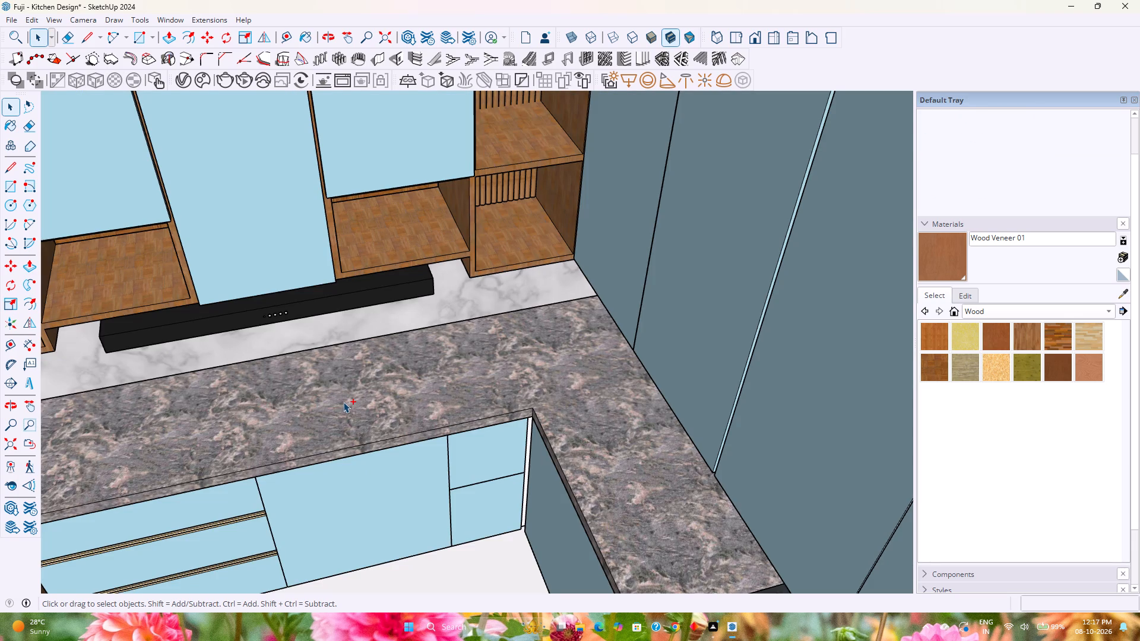
key("ctrl+v")
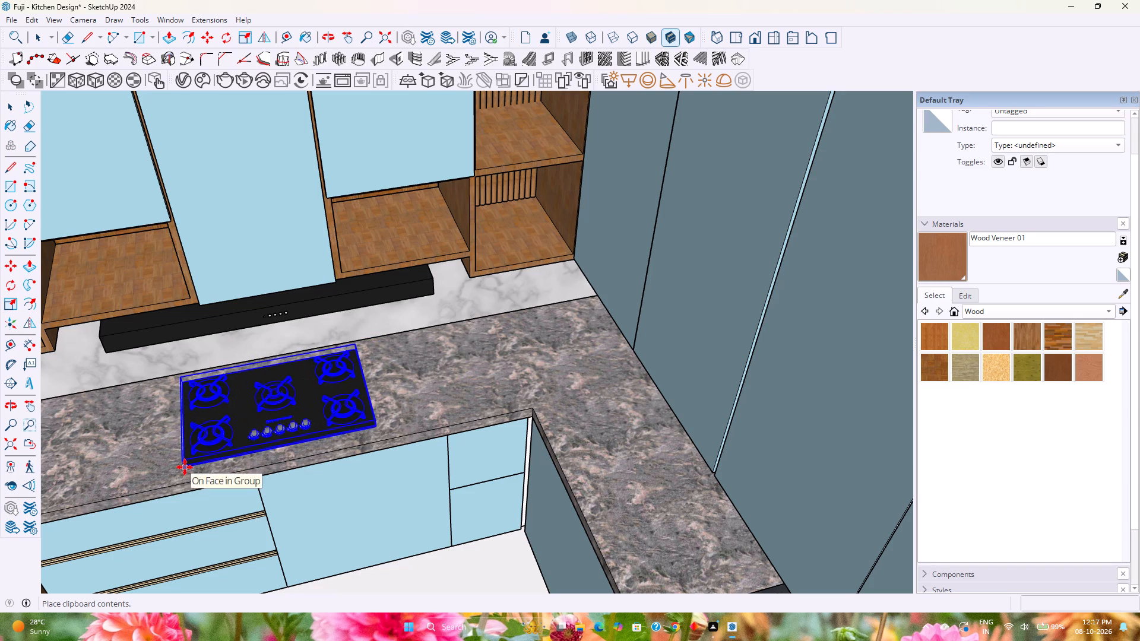
left_click(185, 467)
Move the cooktop along the countertop to align it beneath the range hood, ending with a shift of about 1 7/16" toward the refrigerator.
middle_click_drag(200, 467, 316, 307)
middle_click_drag(335, 337, 142, 272)
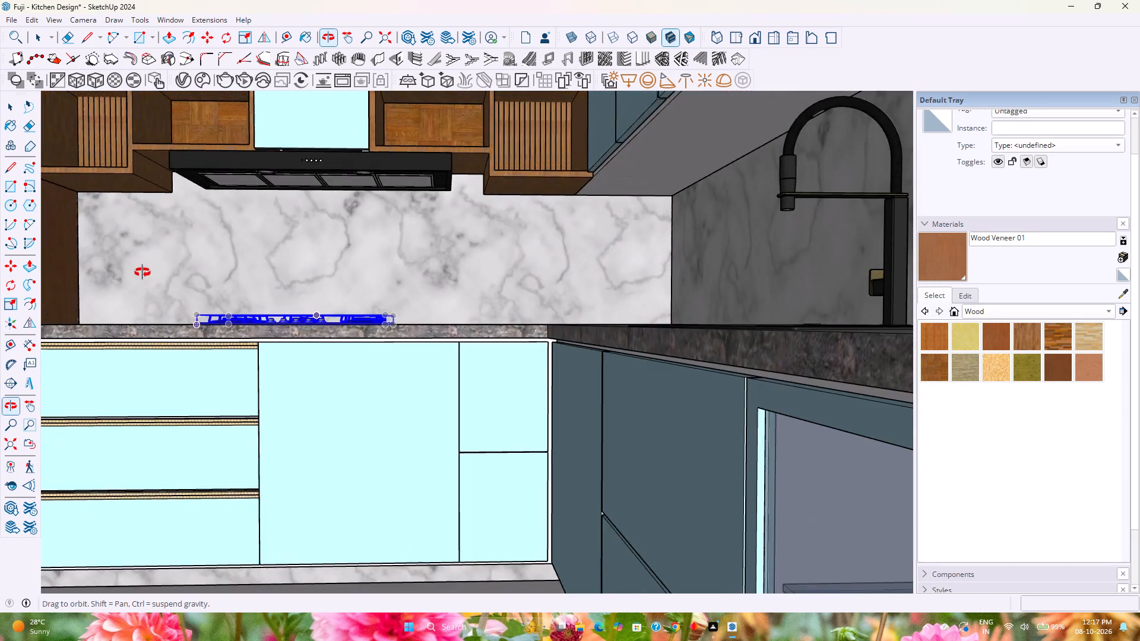
middle_click_drag(142, 272, 174, 361)
scroll(353, 342, "up", 4)
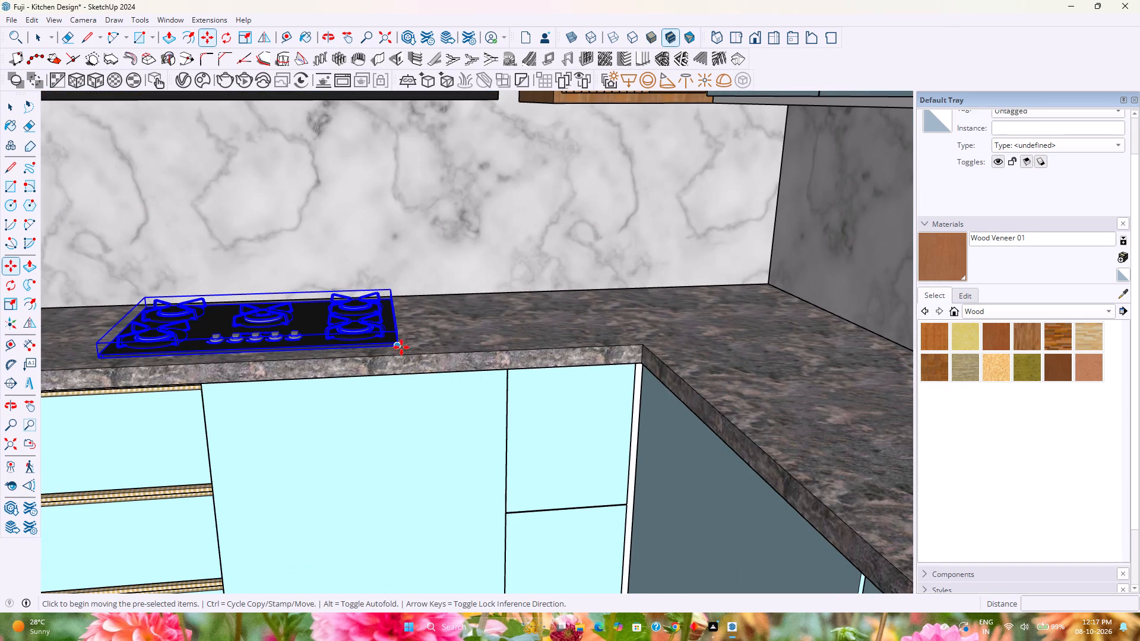
left_click(401, 347)
left_click(446, 344)
scroll(421, 364, "down", 3)
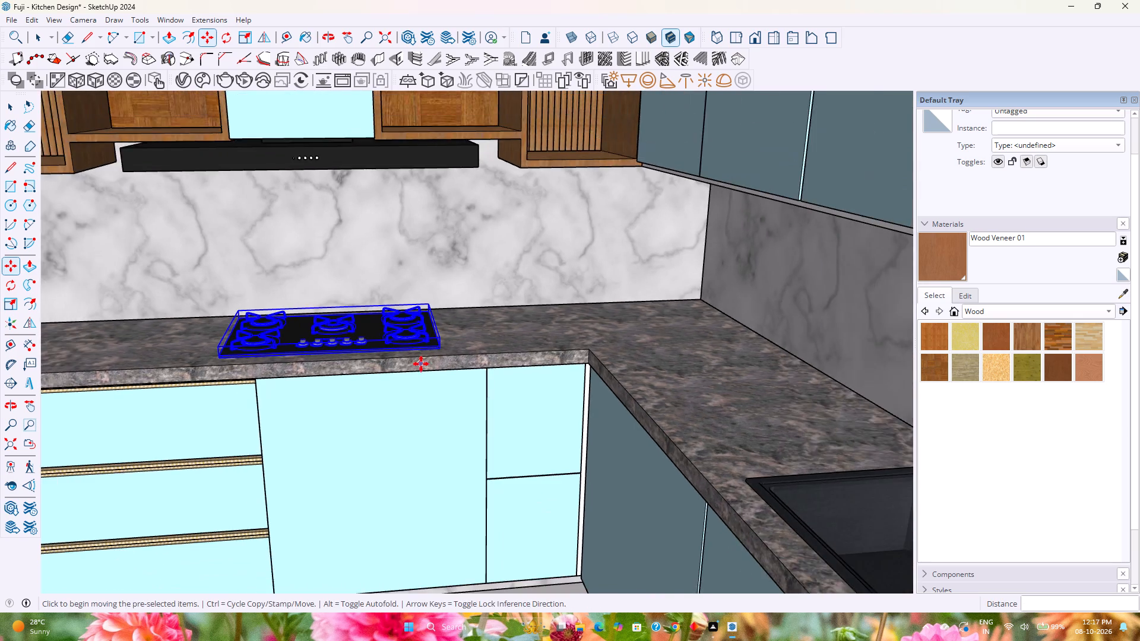
middle_click_drag(421, 364, 593, 321)
scroll(582, 328, "down", 2)
middle_click_drag(566, 339, 390, 284)
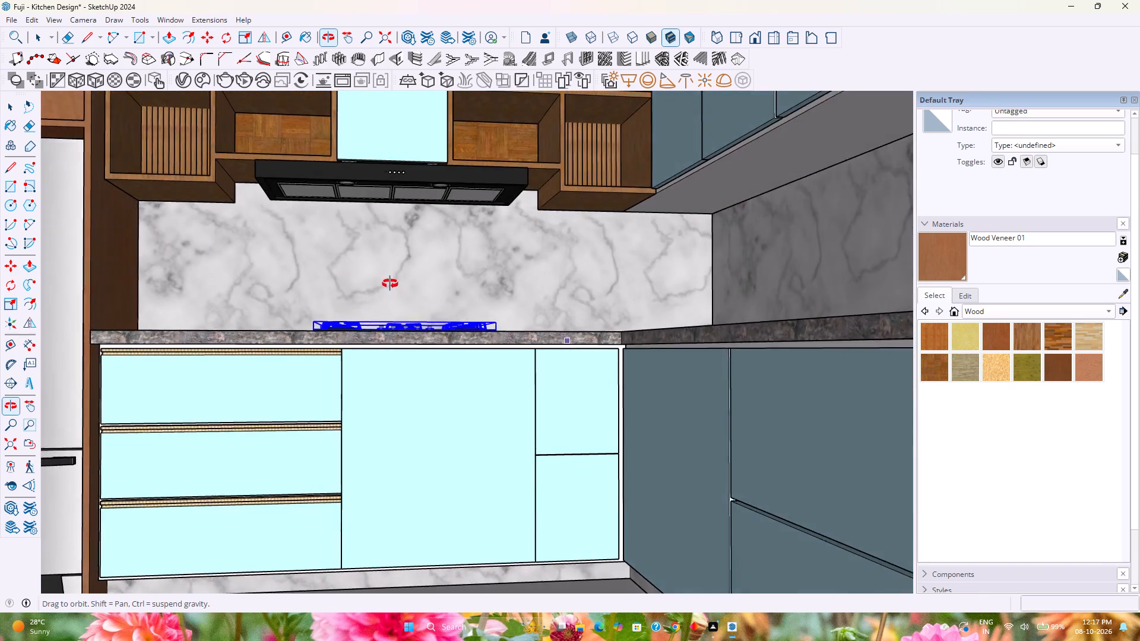
middle_click_drag(390, 284, 361, 284)
middle_click_drag(366, 309, 422, 553)
scroll(306, 376, "up", 4)
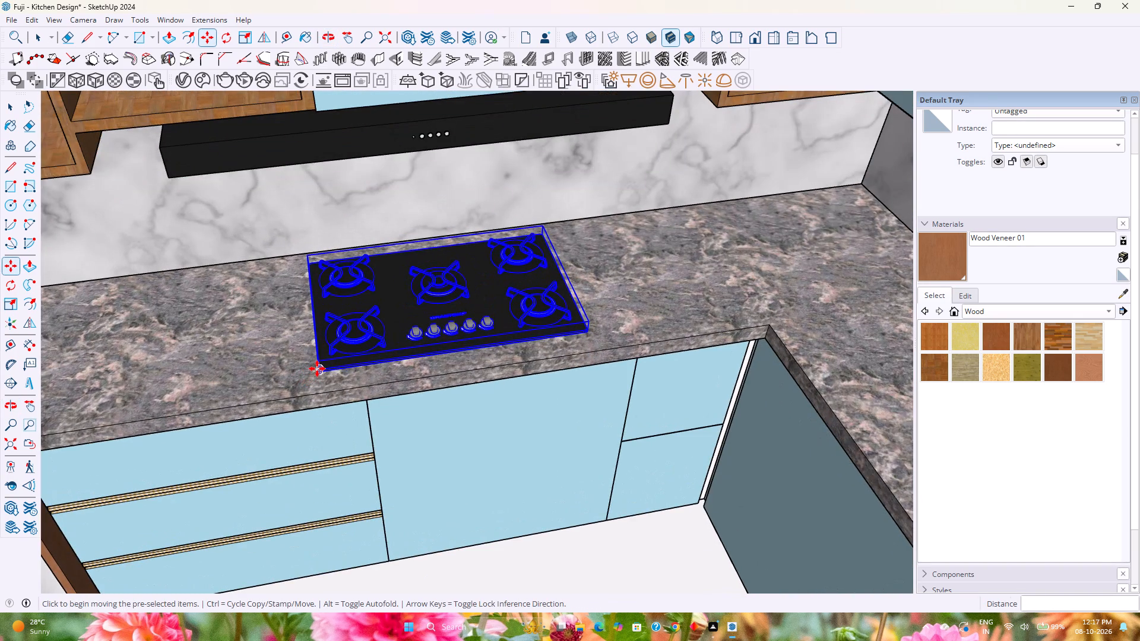
left_click(317, 369)
left_click(306, 373)
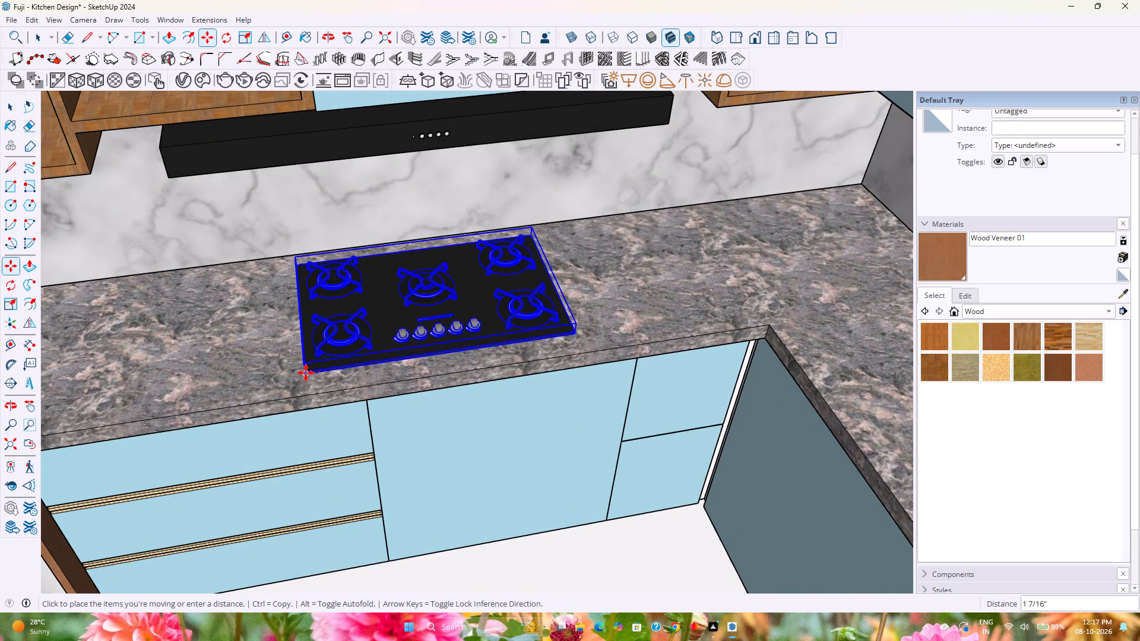
middle_click_drag(330, 394, 380, 295)
scroll(386, 293, "down", 9)
key("Escape")
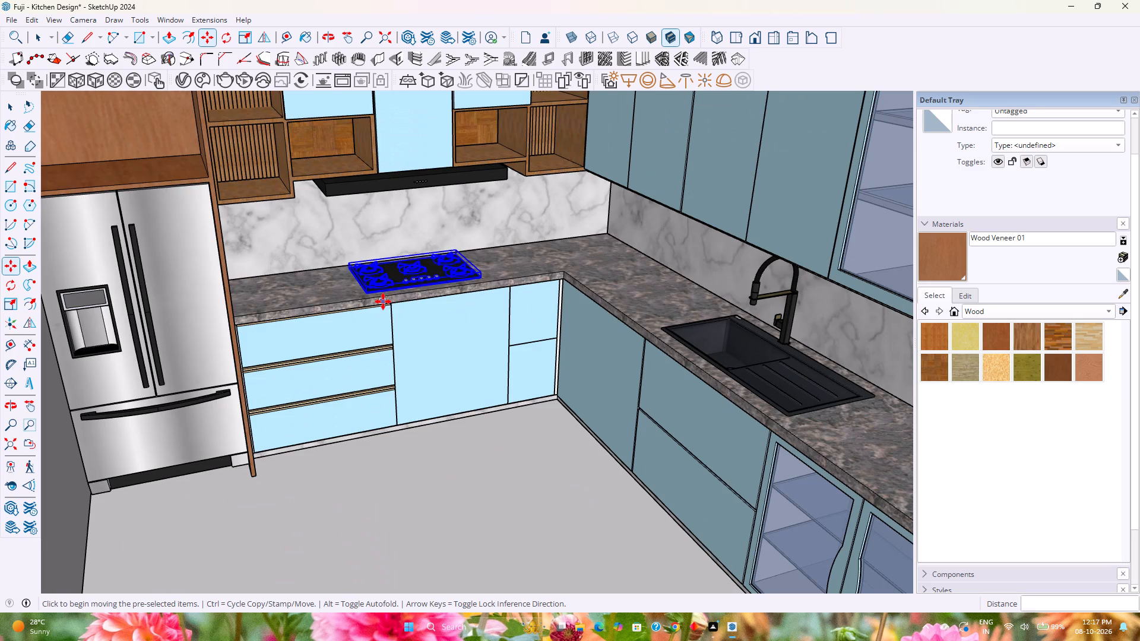
key("space")
Save the Fuji kitchen model with the cooktop in place.
scroll(383, 302, "down", 2)
middle_click_drag(473, 319, 489, 428, "shift")
middle_click_drag(489, 438, 423, 233)
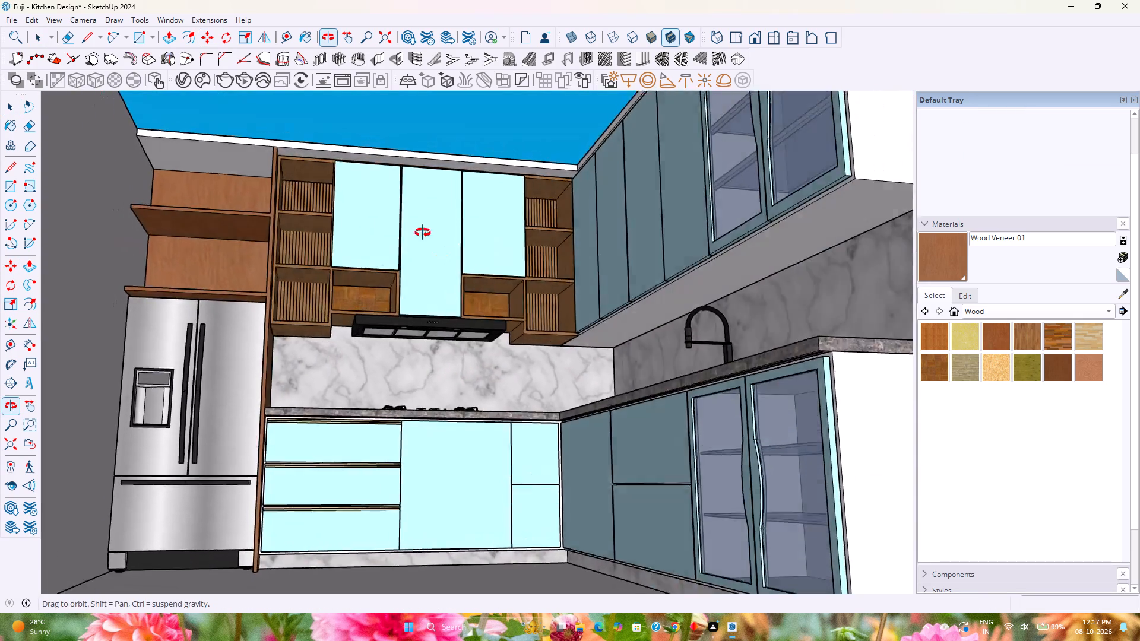
middle_click_drag(423, 233, 367, 326)
key("ctrl+s")
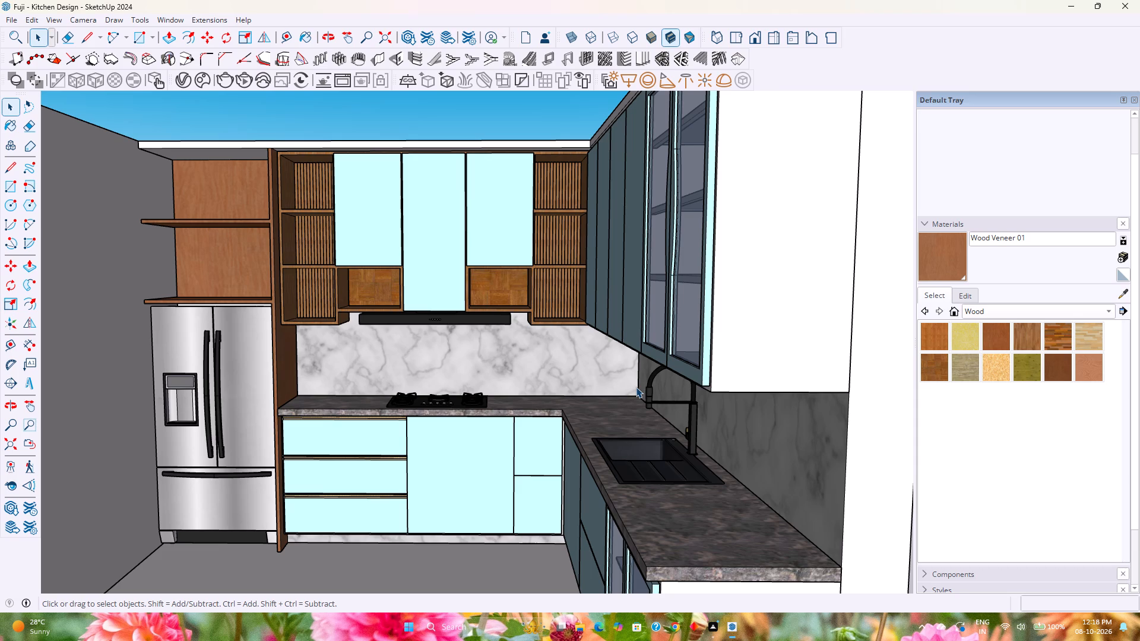
key("ctrl+s")
Search the 3D Warehouse models for "Handle".
scroll(636, 387, "down", 5)
middle_click_drag(632, 374, 754, 410)
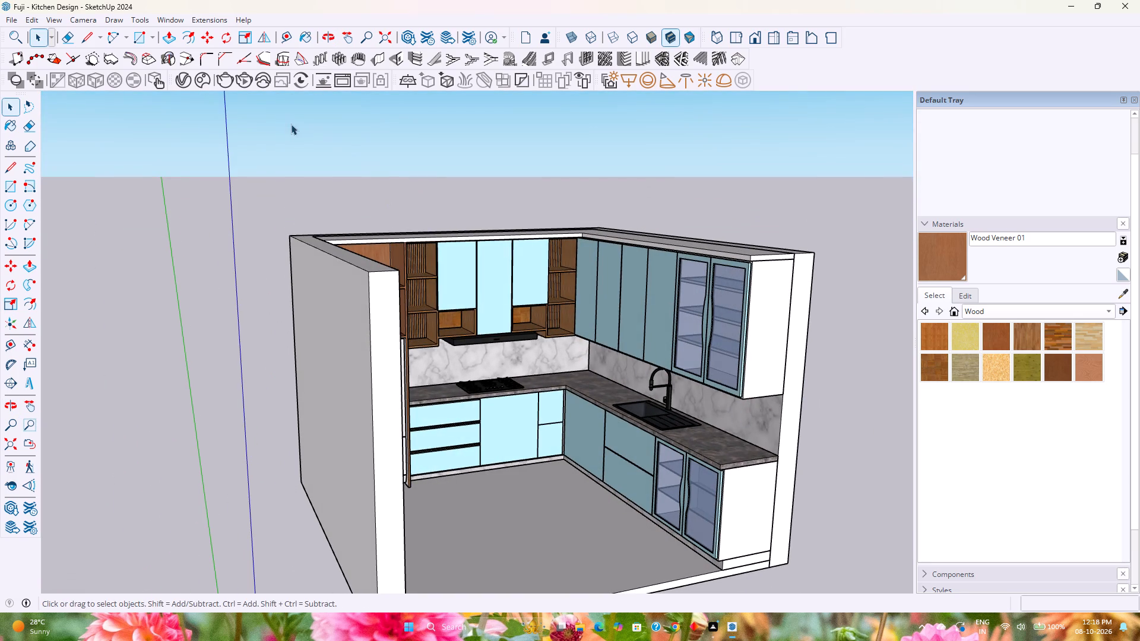
left_click(169, 21)
left_click(189, 112)
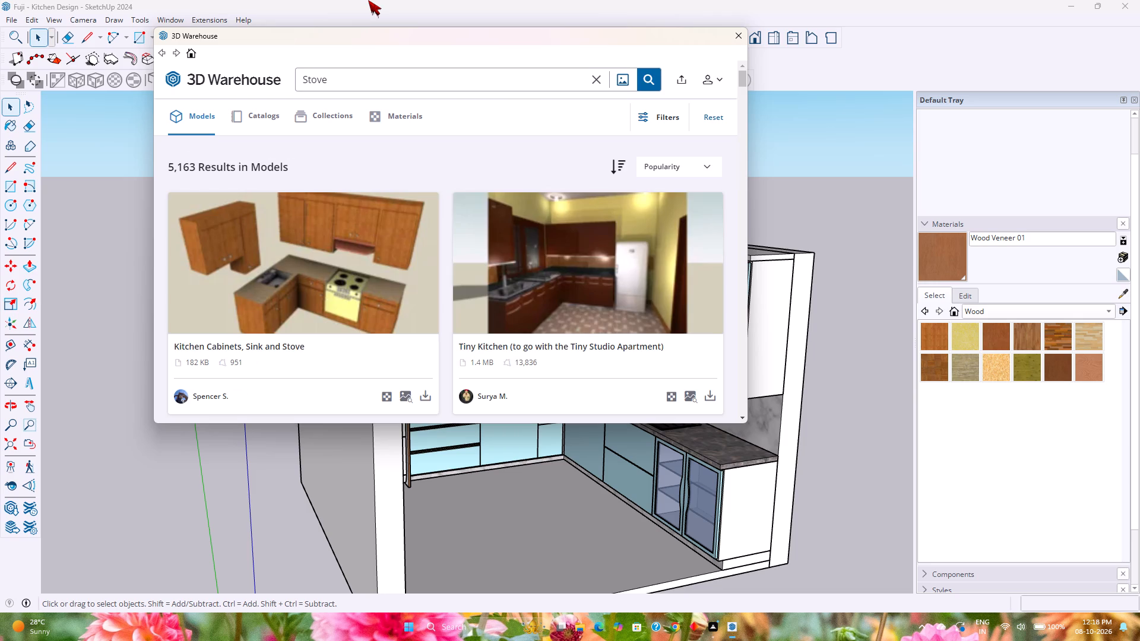
left_click(588, 77)
type("Handle")
key("Return")
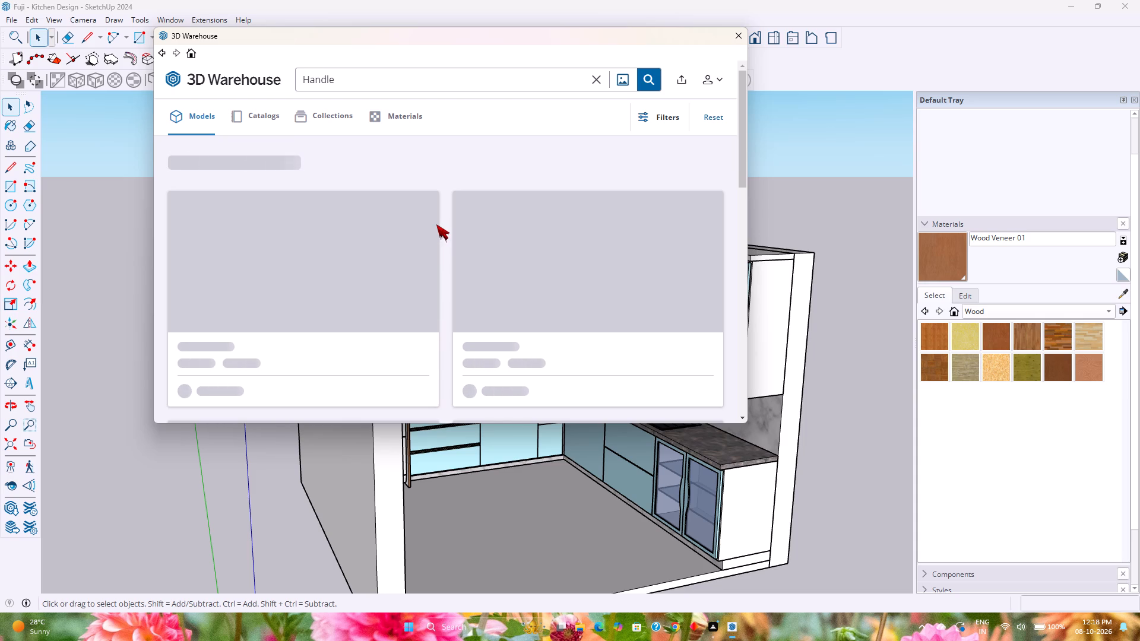
Browse the Handle model results for a handle that suits the kitchen cabinet fronts.
scroll(436, 224, "down", 5)
scroll(436, 224, "up", 5)
scroll(438, 228, "down", 5)
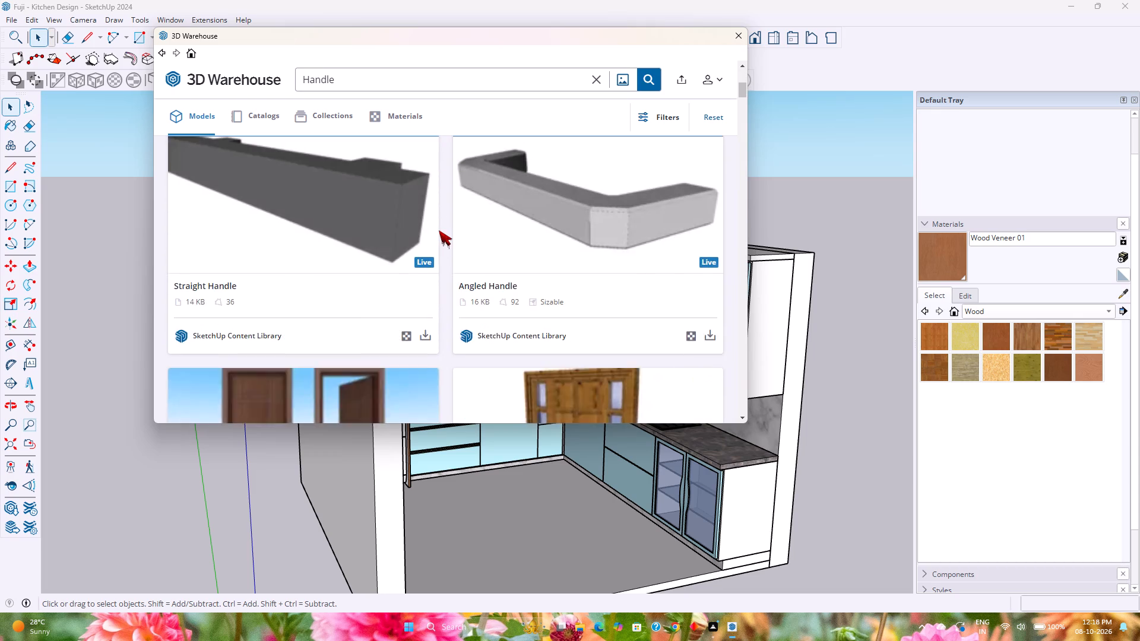
scroll(439, 230, "down", 13)
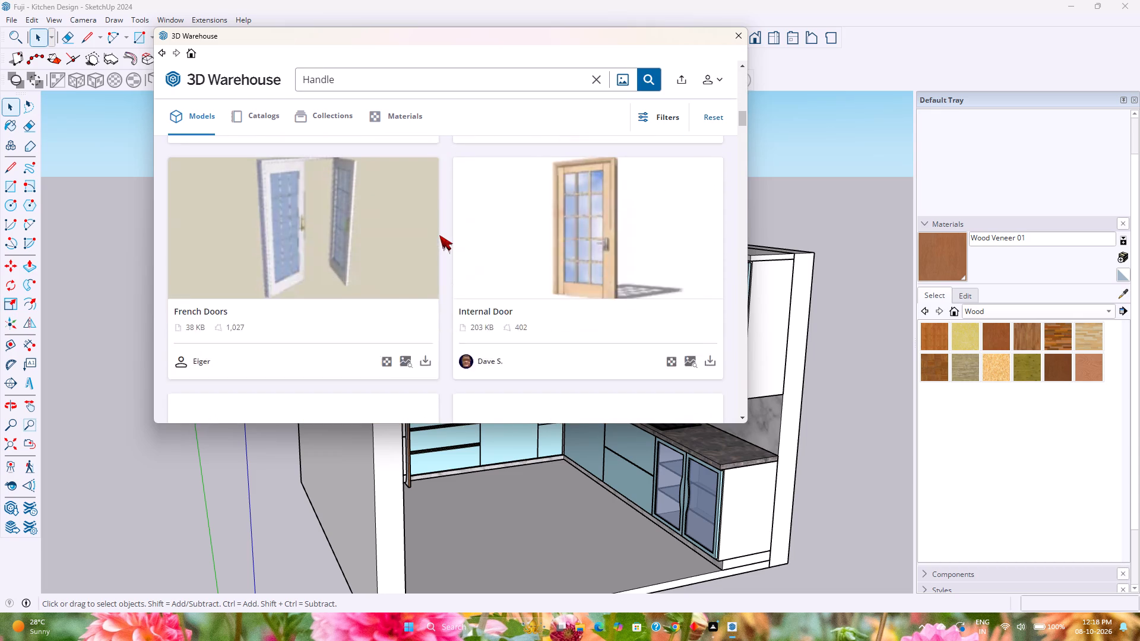
scroll(439, 235, "down", 14)
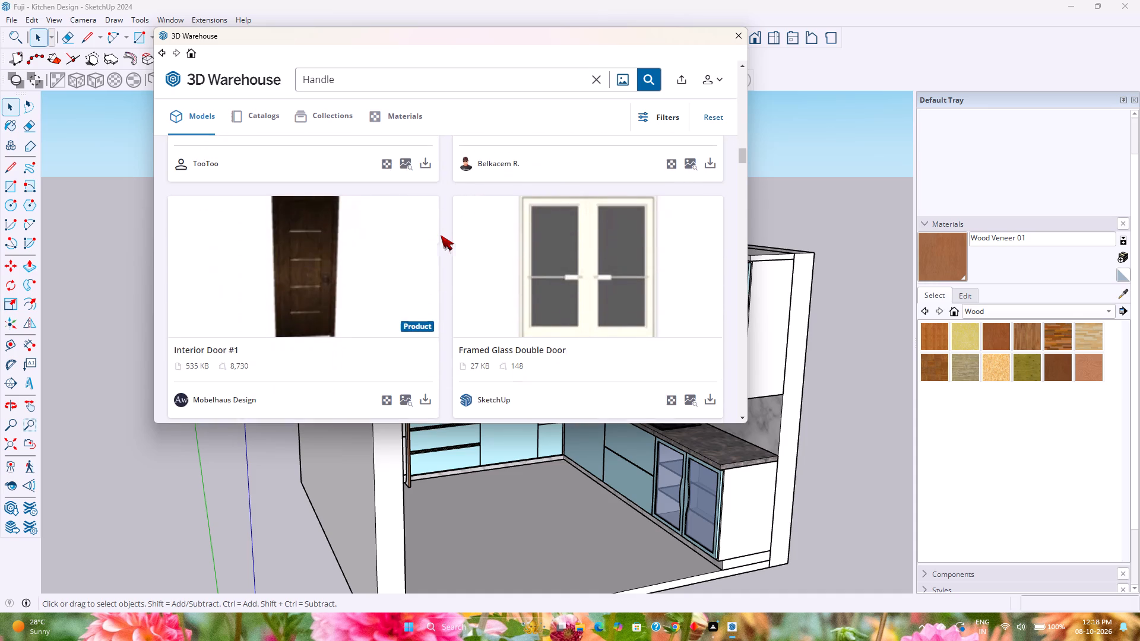
scroll(441, 235, "down", 14)
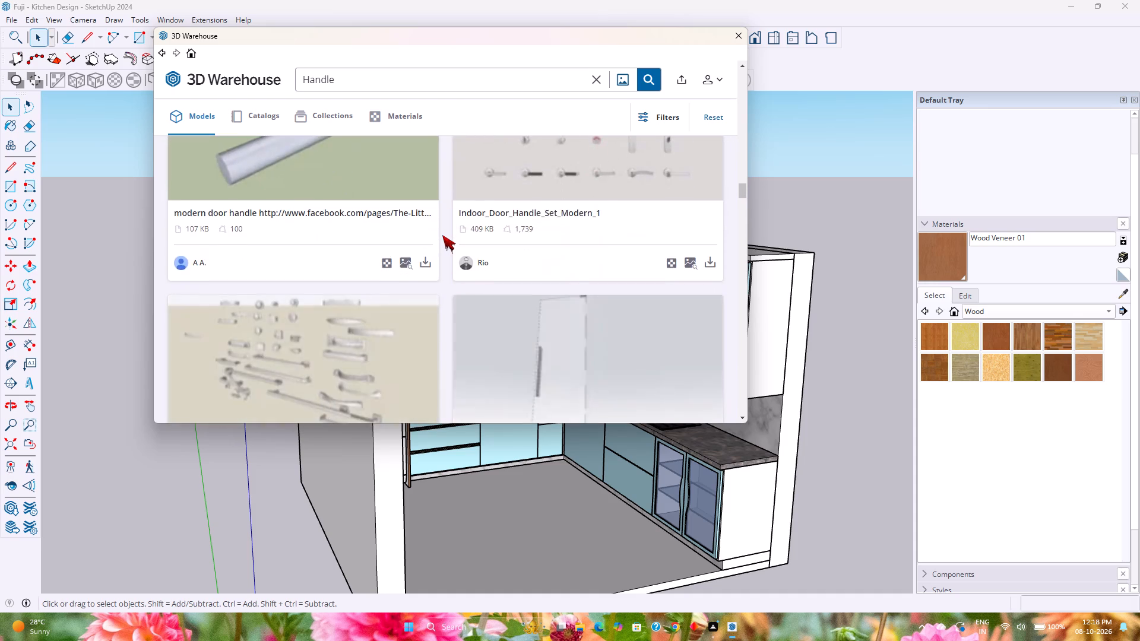
scroll(442, 235, "down", 11)
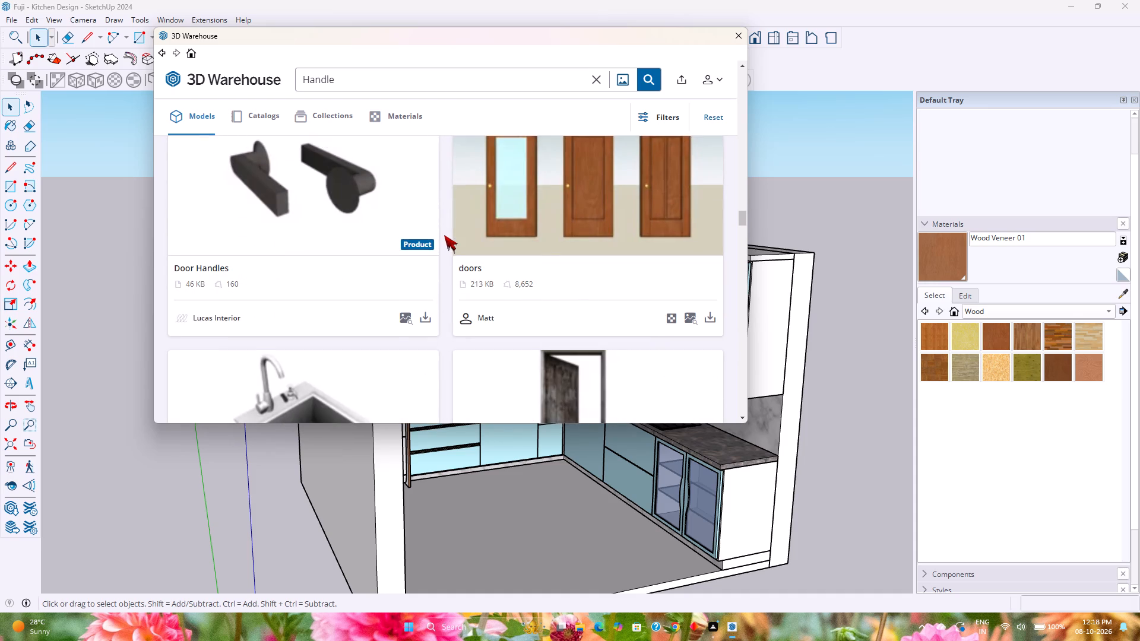
scroll(444, 235, "down", 4)
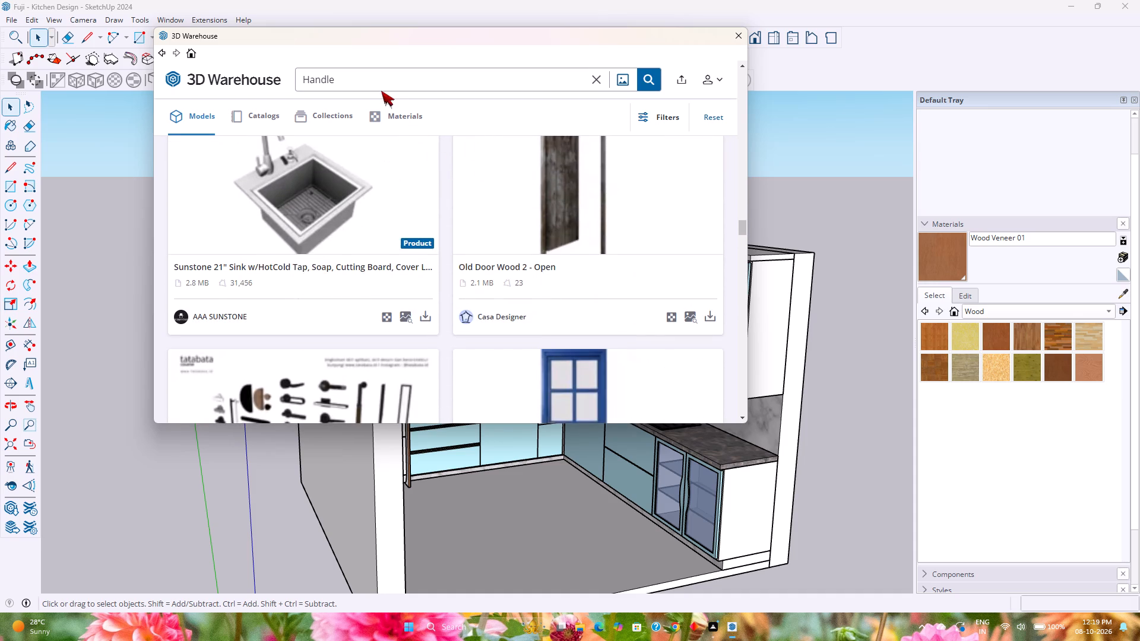
Change the 3D Warehouse search term to "Handles" and run the search.
left_click(381, 91)
left_click(385, 85)
key("s")
key("s")
key("BackSpace")
key("Return")
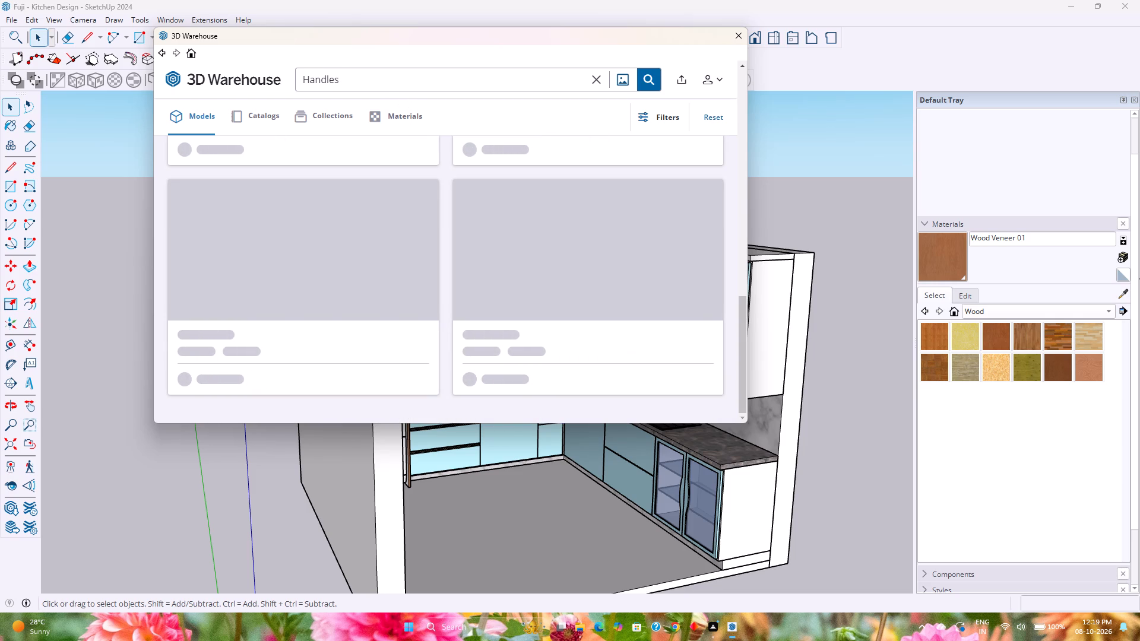
Browse the Handles model results for a slim bar handle that suits the kitchen cabinet fronts.
scroll(340, 316, "down", 5)
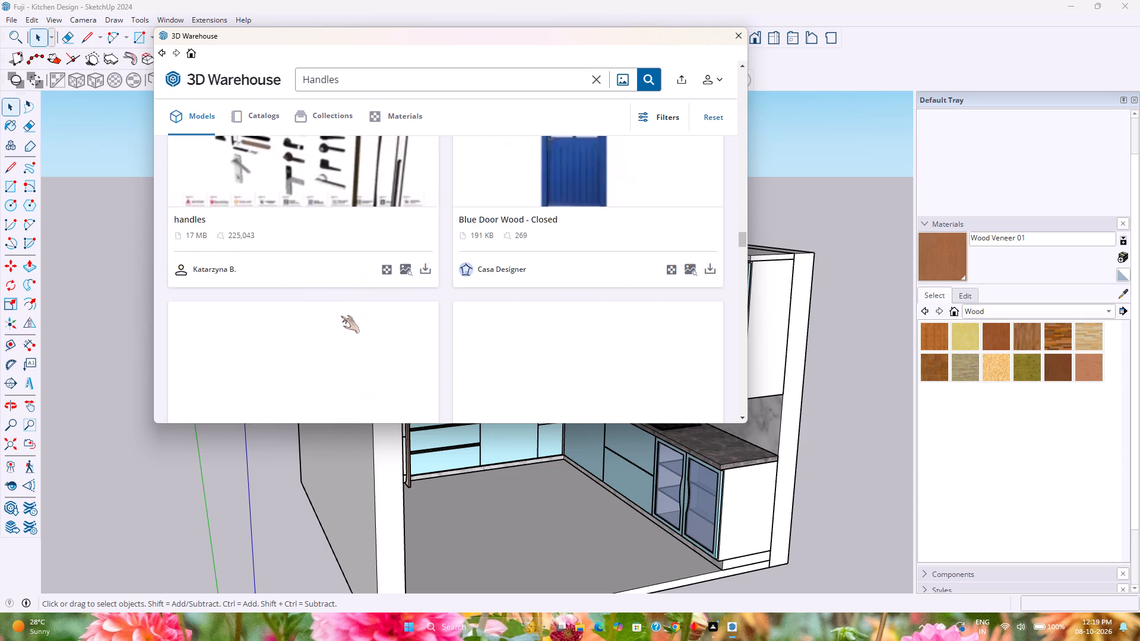
scroll(350, 314, "down", 7)
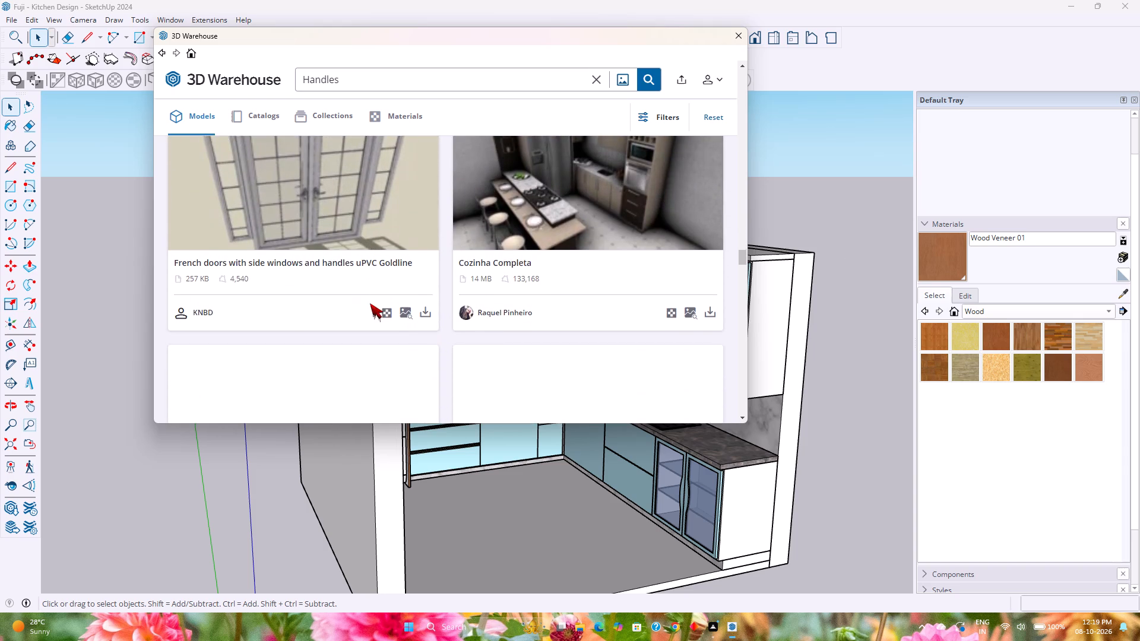
scroll(370, 303, "down", 9)
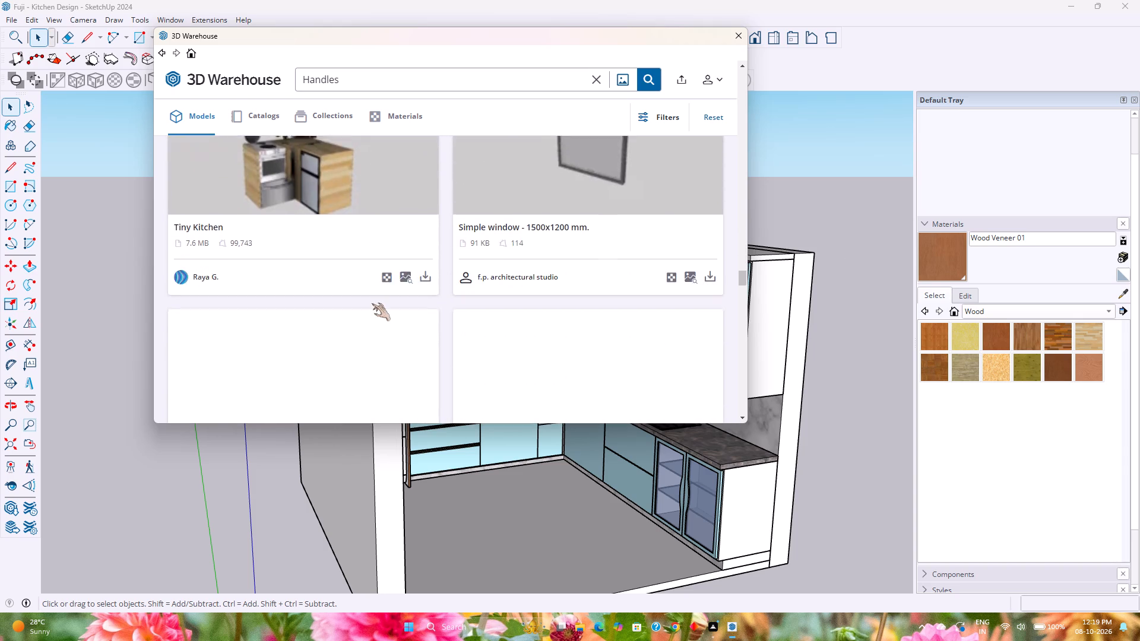
scroll(372, 303, "down", 6)
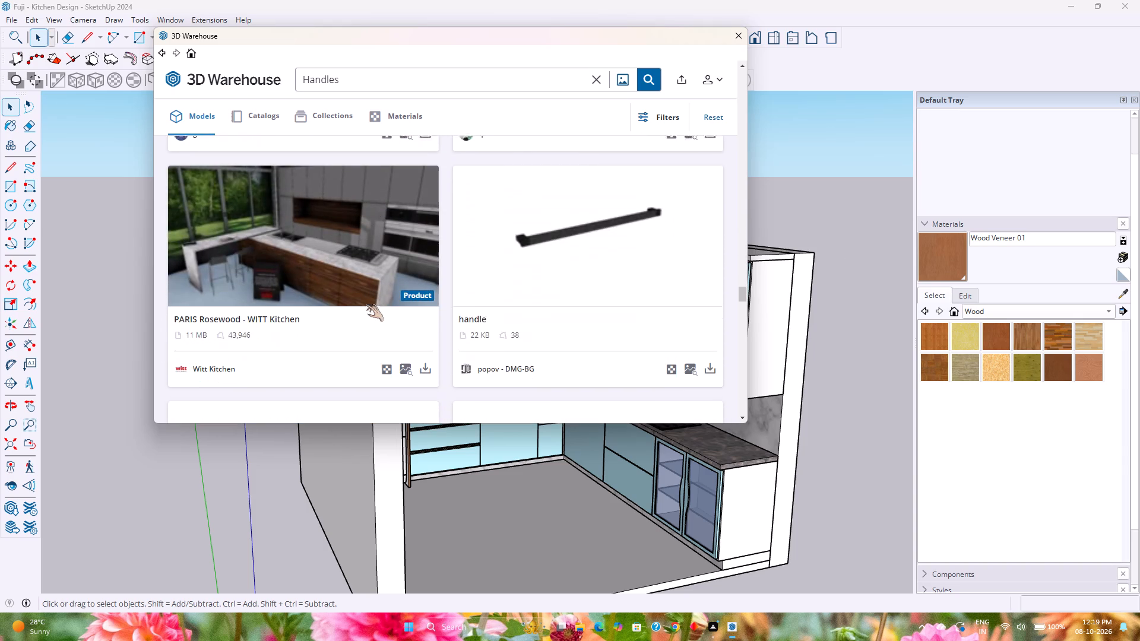
scroll(365, 304, "down", 8)
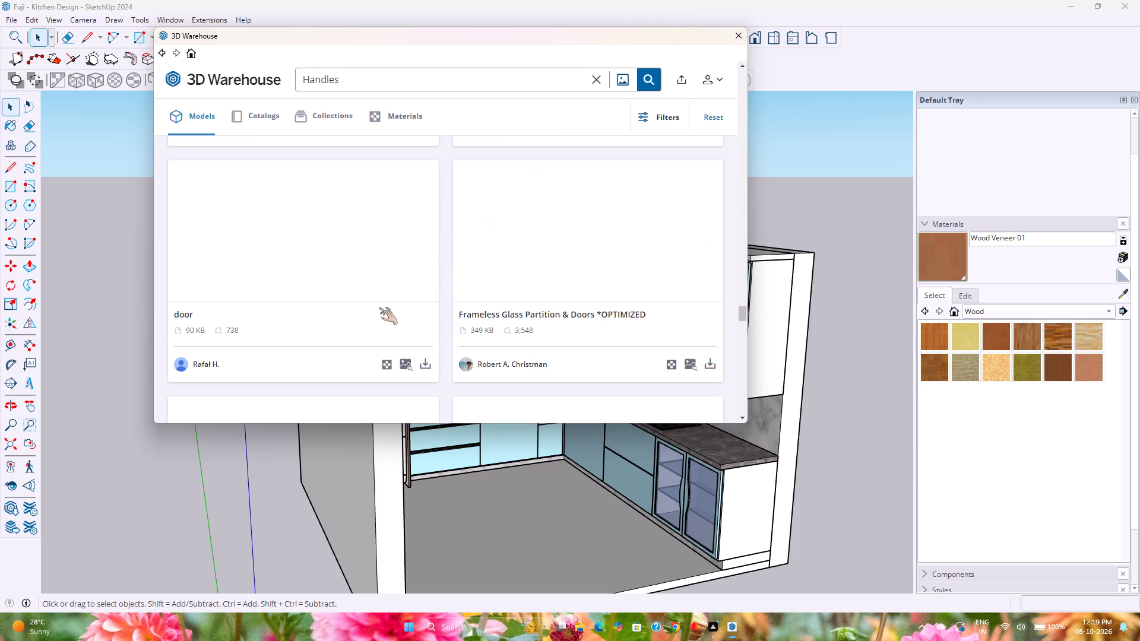
scroll(379, 307, "down", 2)
scroll(371, 304, "up", 3)
scroll(371, 310, "down", 4)
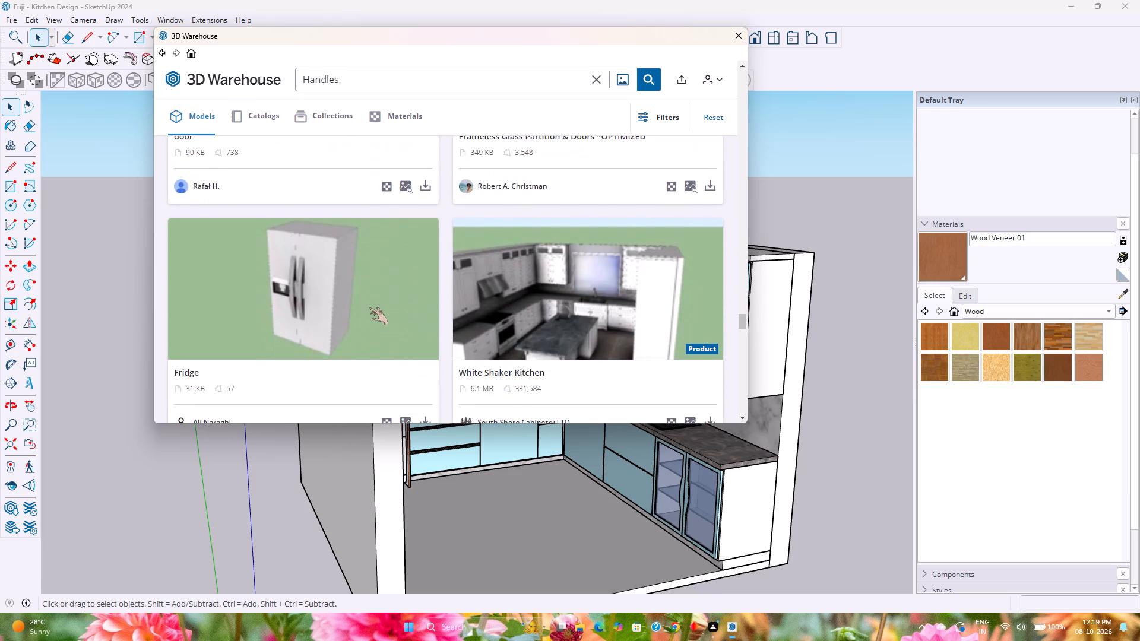
scroll(369, 307, "down", 4)
scroll(372, 305, "up", 1)
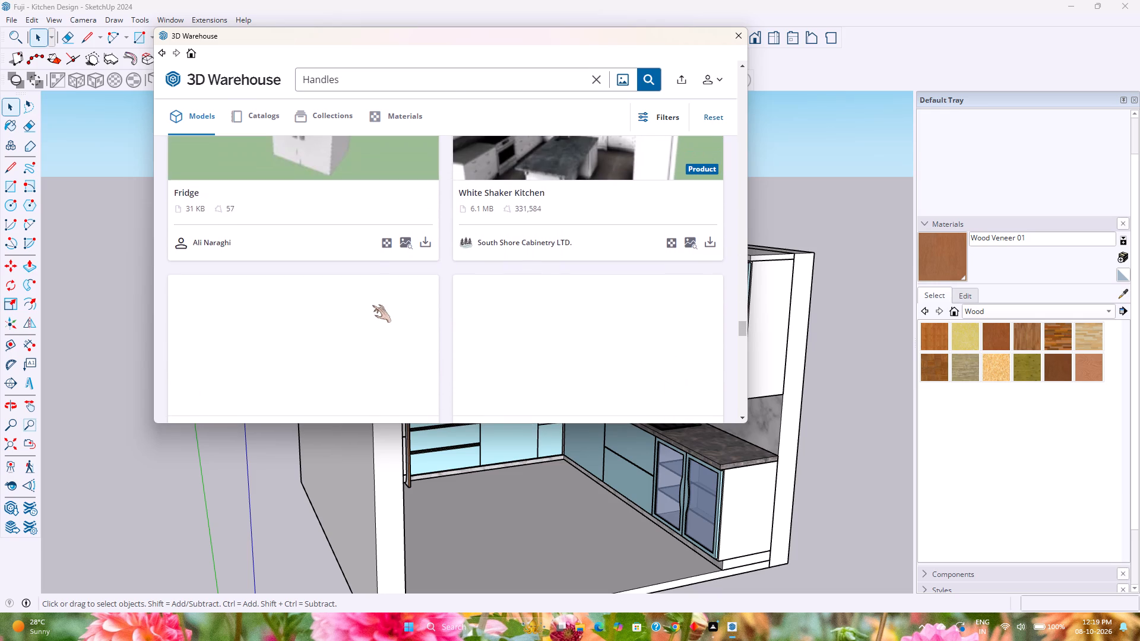
scroll(372, 305, "down", 3)
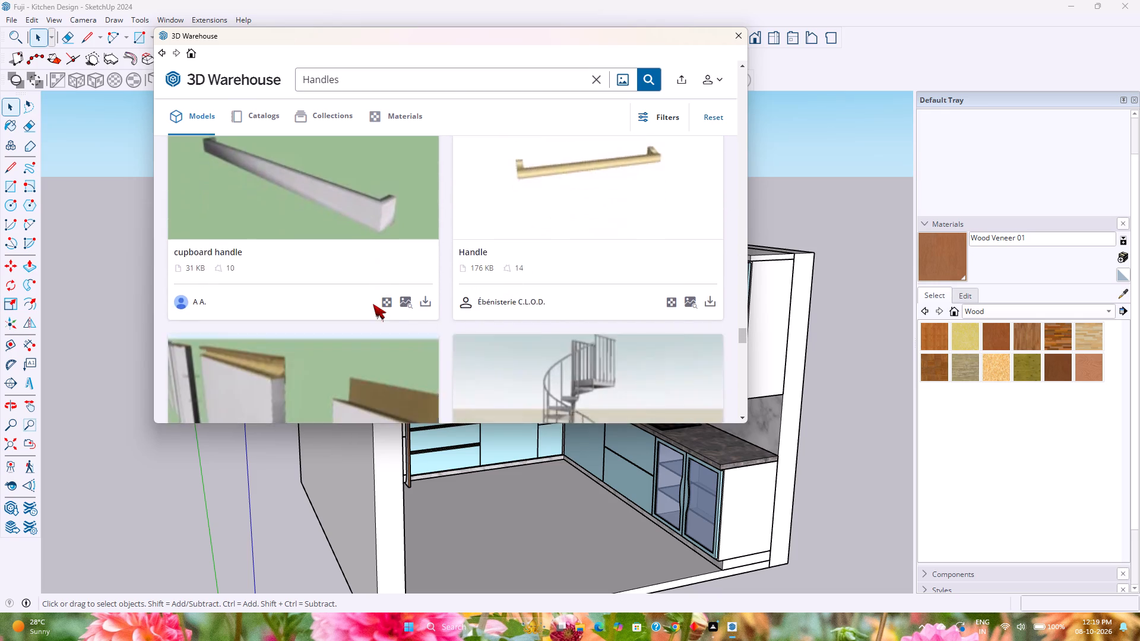
scroll(373, 304, "down", 2)
scroll(373, 304, "up", 4)
scroll(373, 304, "down", 5)
scroll(373, 304, "up", 5)
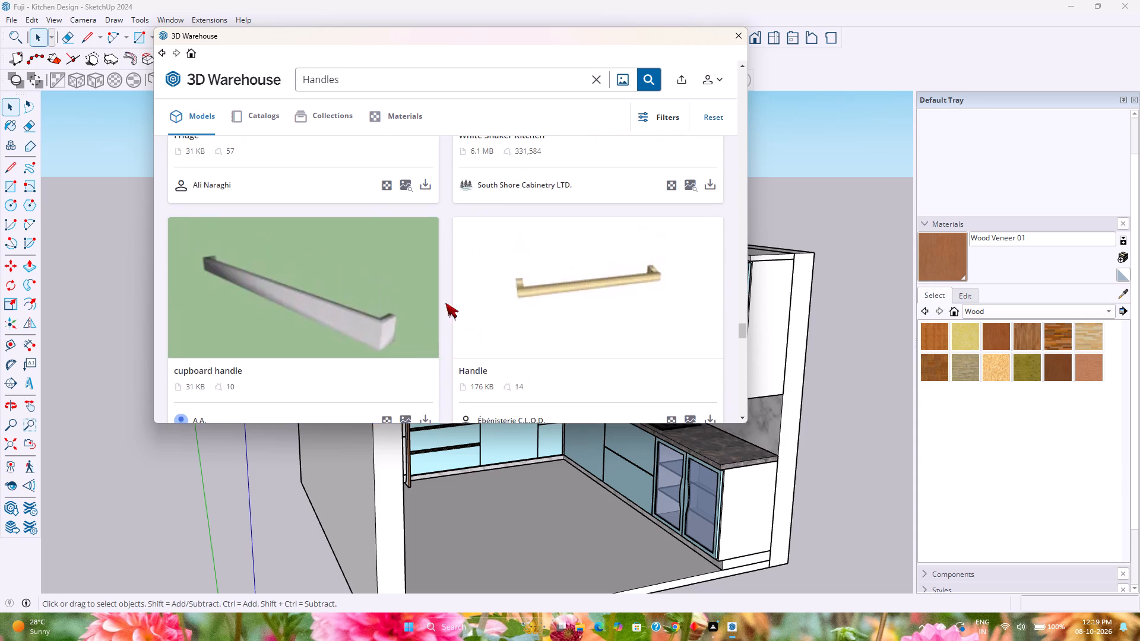
Load the gold bar Handle by Ébénisterie C.L.O.D. into the model and place it on the floor before the base cabinets.
scroll(591, 299, "down", 3)
left_click(707, 242)
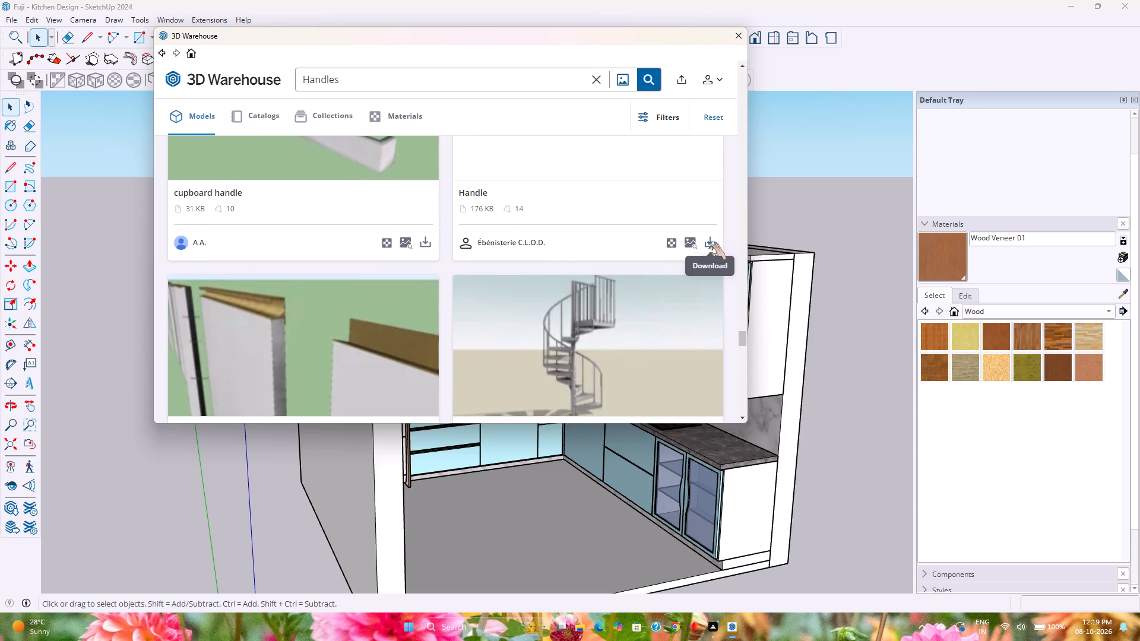
left_click(397, 237)
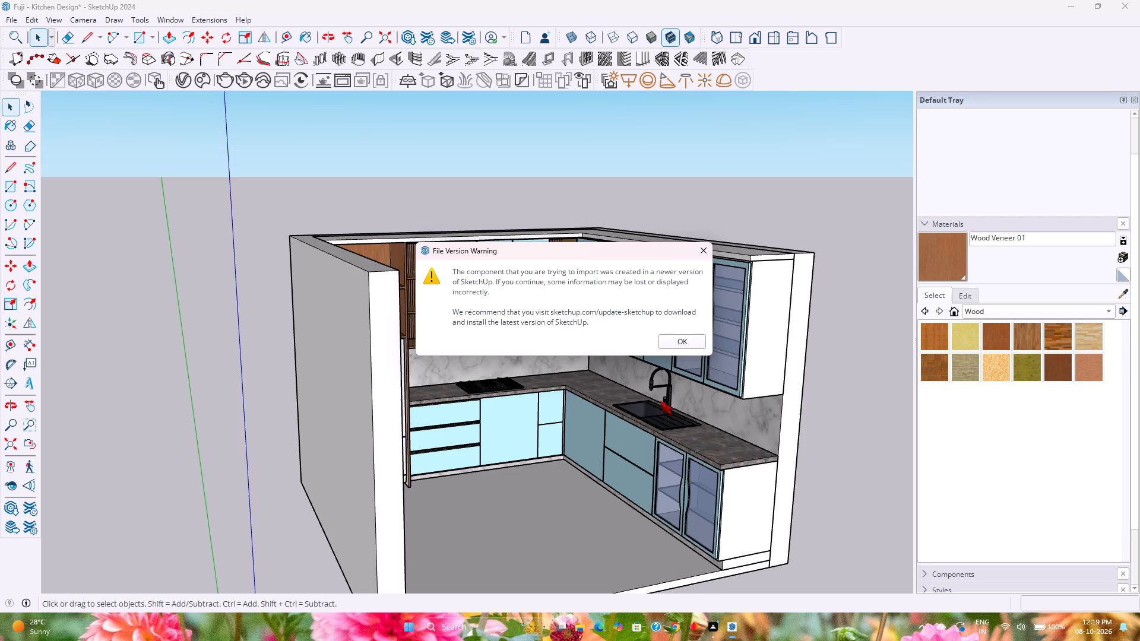
left_click(680, 340)
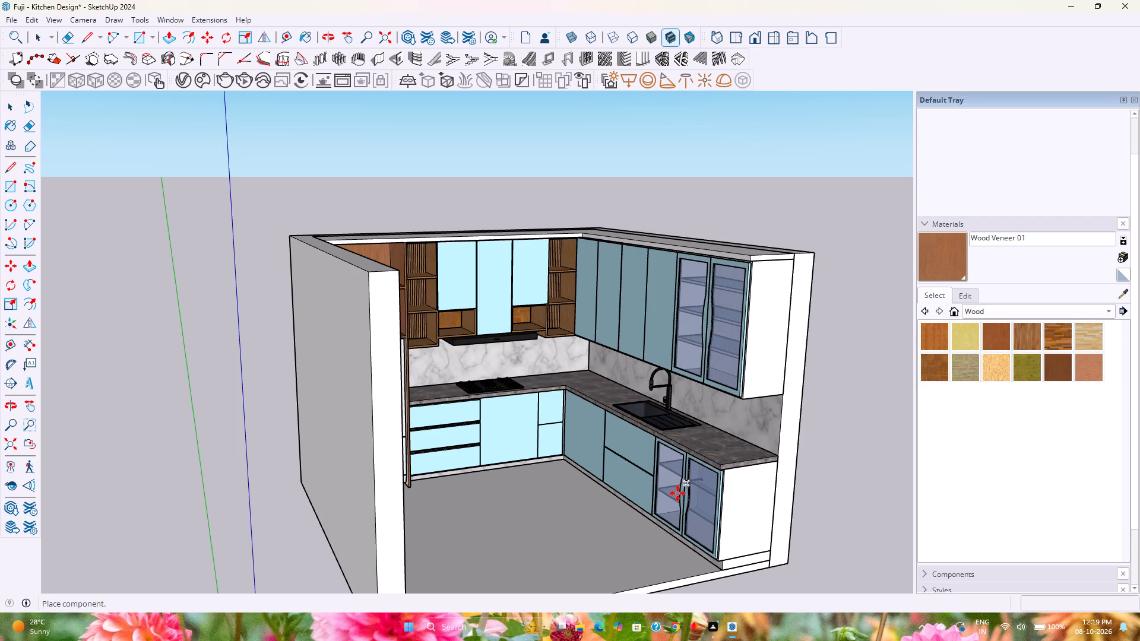
scroll(677, 499, "up", 14)
scroll(565, 499, "down", 4)
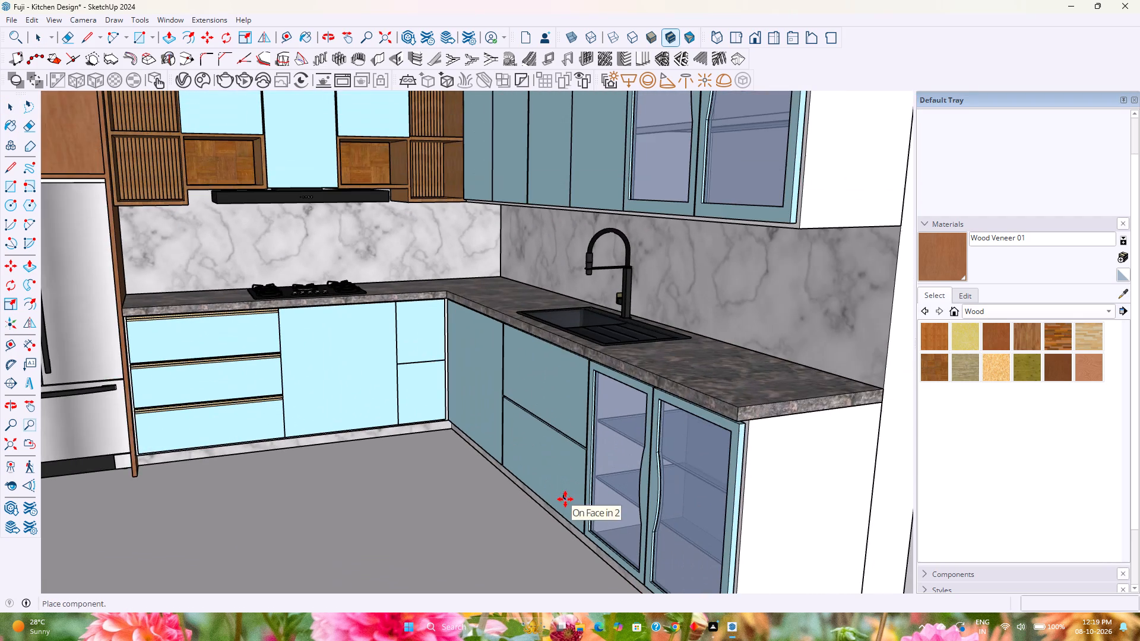
left_click(482, 529)
Rotate the imported handle 90 degrees about its end corner so it stands upright, parallel to the blue axis.
scroll(531, 525, "up", 8)
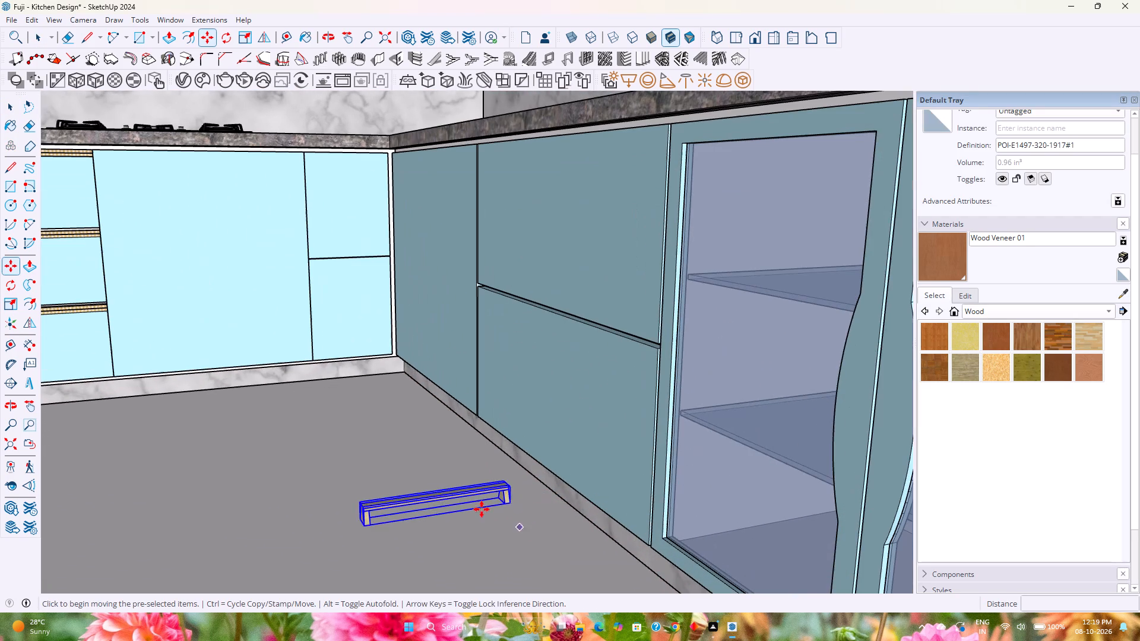
left_click(218, 37)
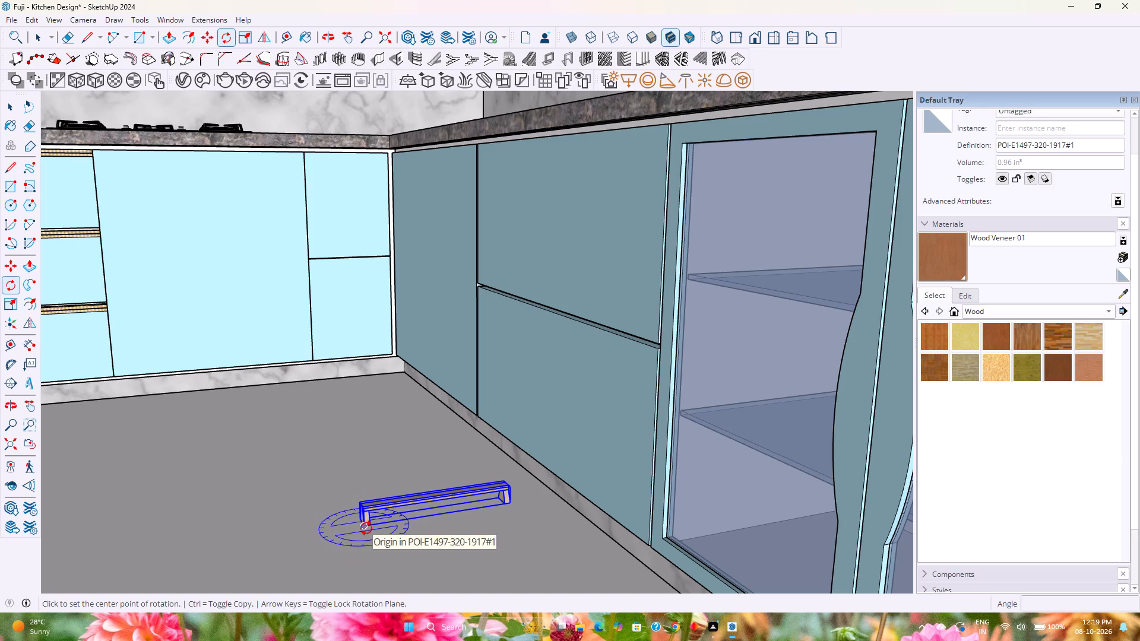
key("Left")
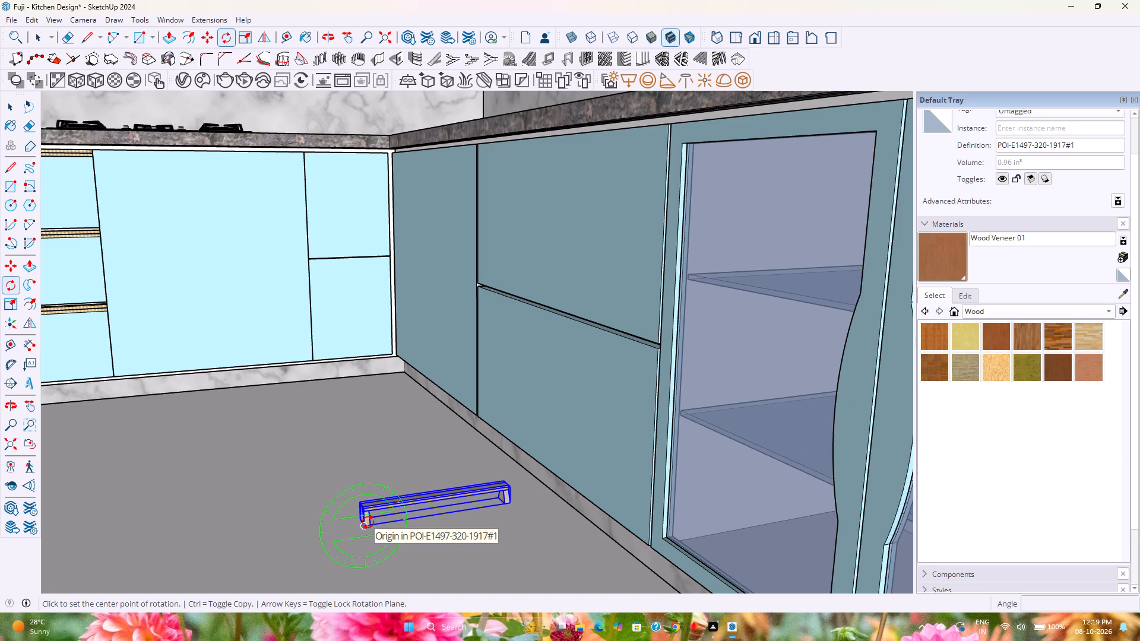
left_click(368, 522)
left_click(511, 503)
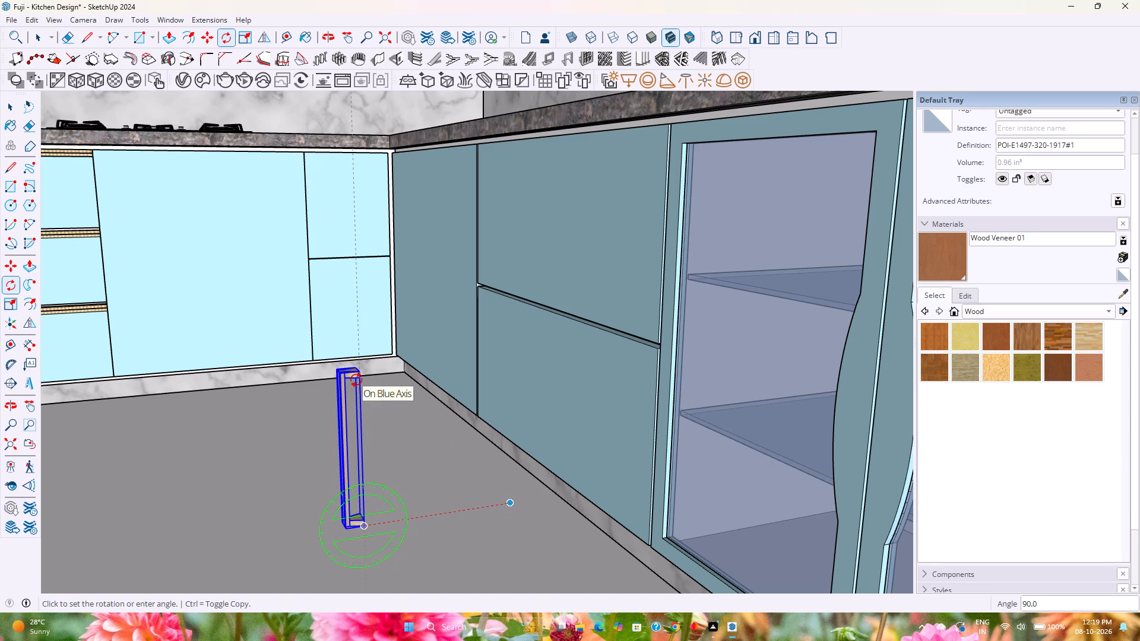
left_click(356, 380)
Move the upright handle by its upper corner onto the curved inner stile of the glass base door nearer the sink.
key("m")
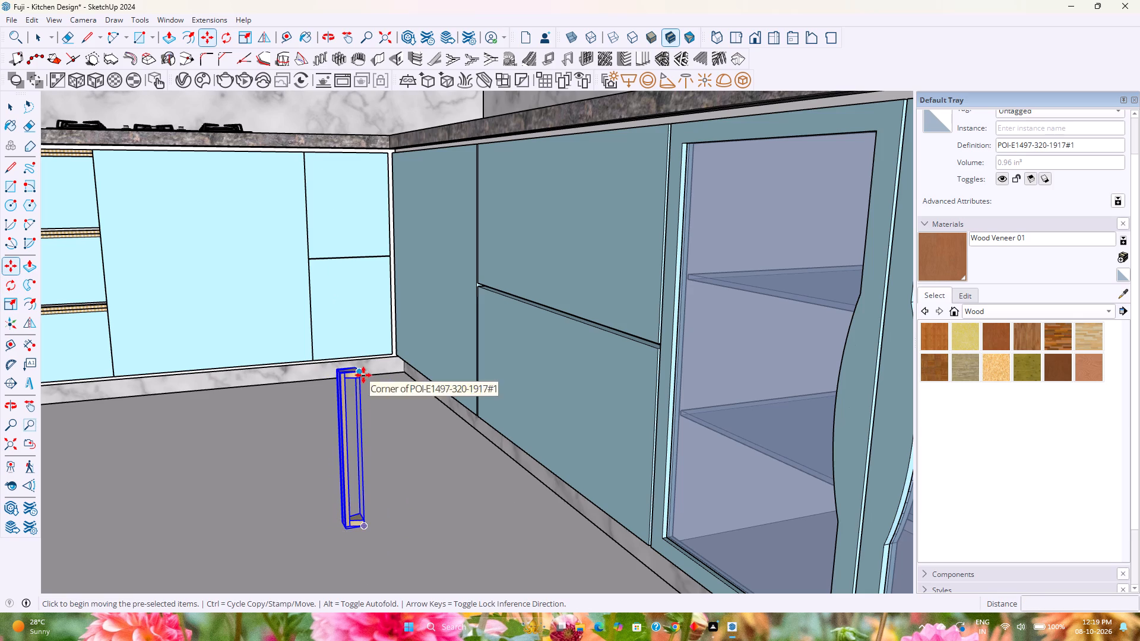
left_click(363, 375)
scroll(405, 405, "down", 8)
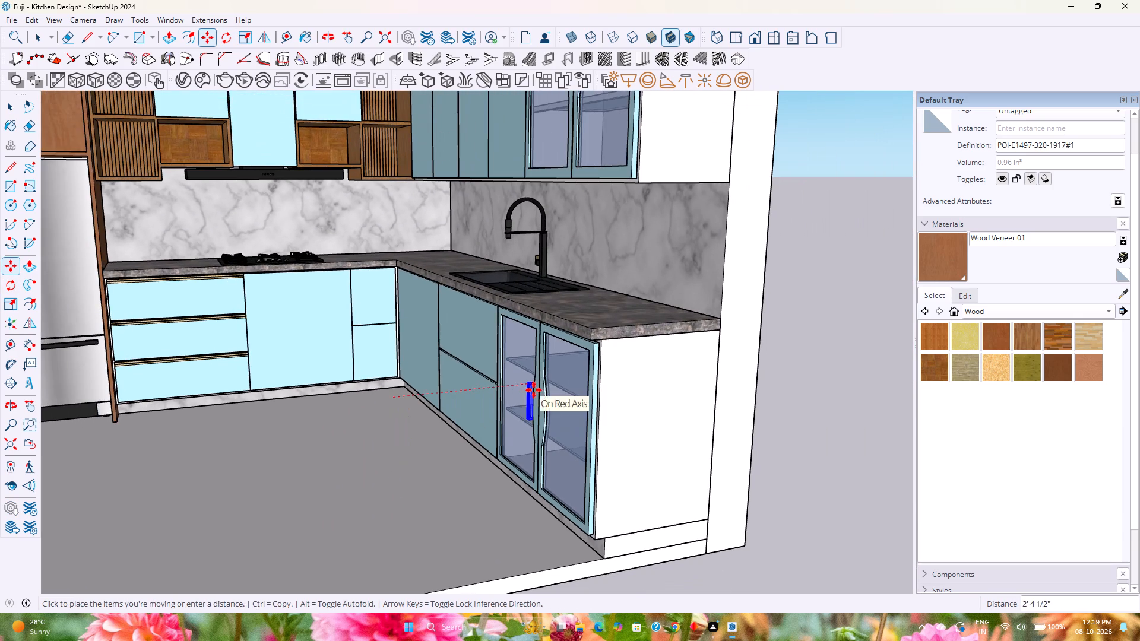
scroll(534, 390, "up", 15)
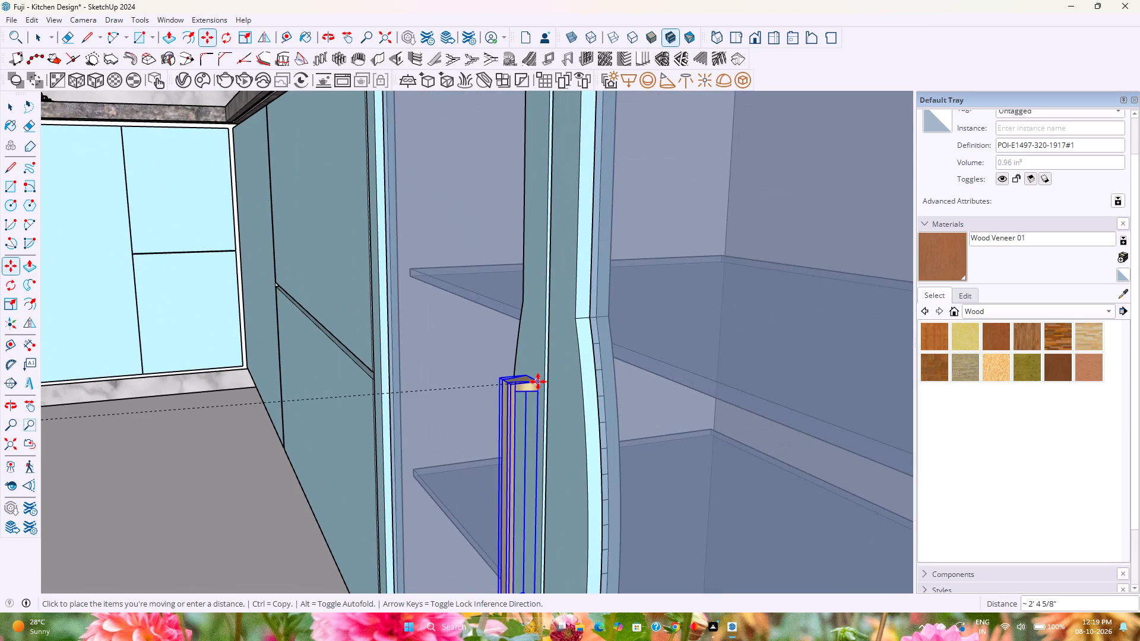
left_click(538, 382)
Inspect the handle's seating and alignment on the glass base door's curved stile from several angles.
middle_click_drag(521, 392, 873, 461)
scroll(730, 351, "up", 2)
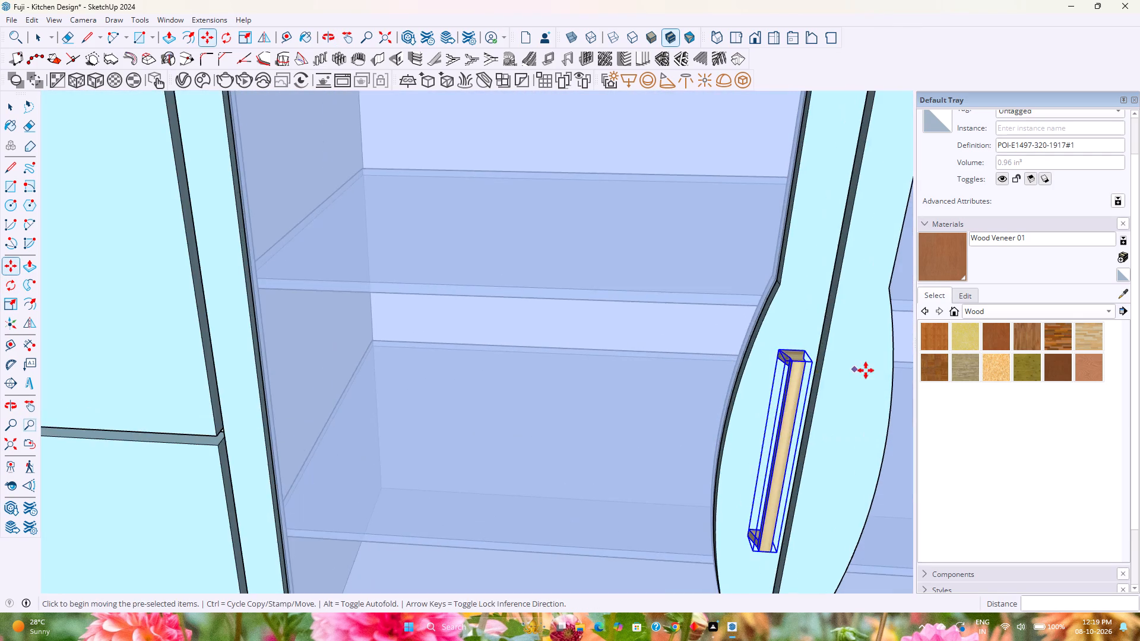
middle_click_drag(854, 382, 525, 356)
scroll(484, 403, "up", 2)
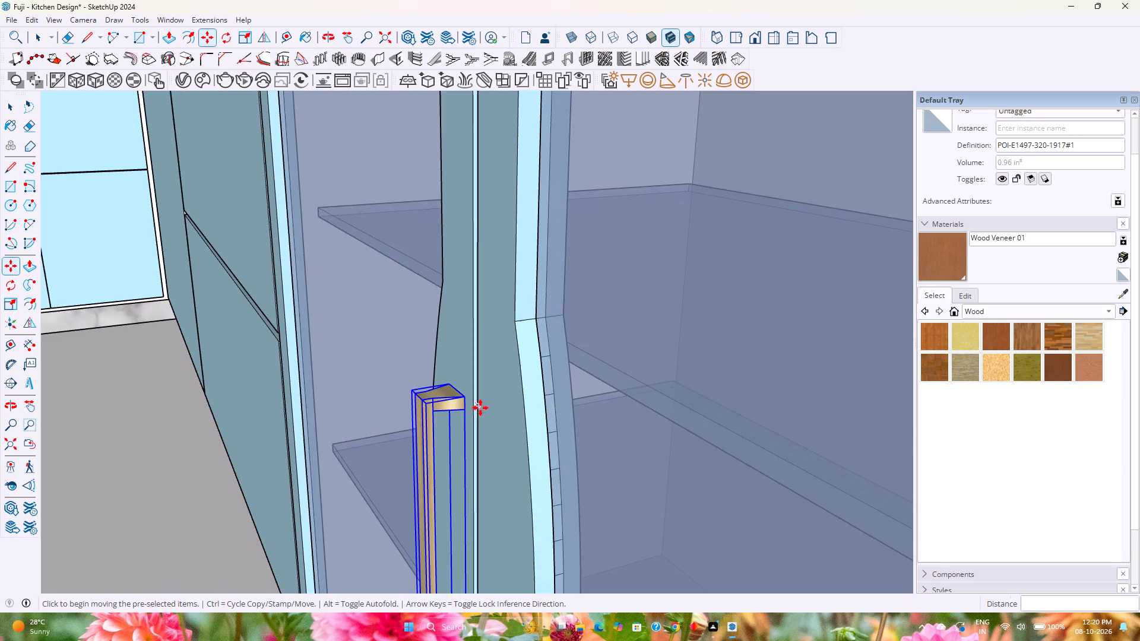
middle_click_drag(484, 409, 735, 348)
scroll(556, 413, "down", 1)
middle_click_drag(556, 413, 601, 385)
scroll(601, 385, "down", 6)
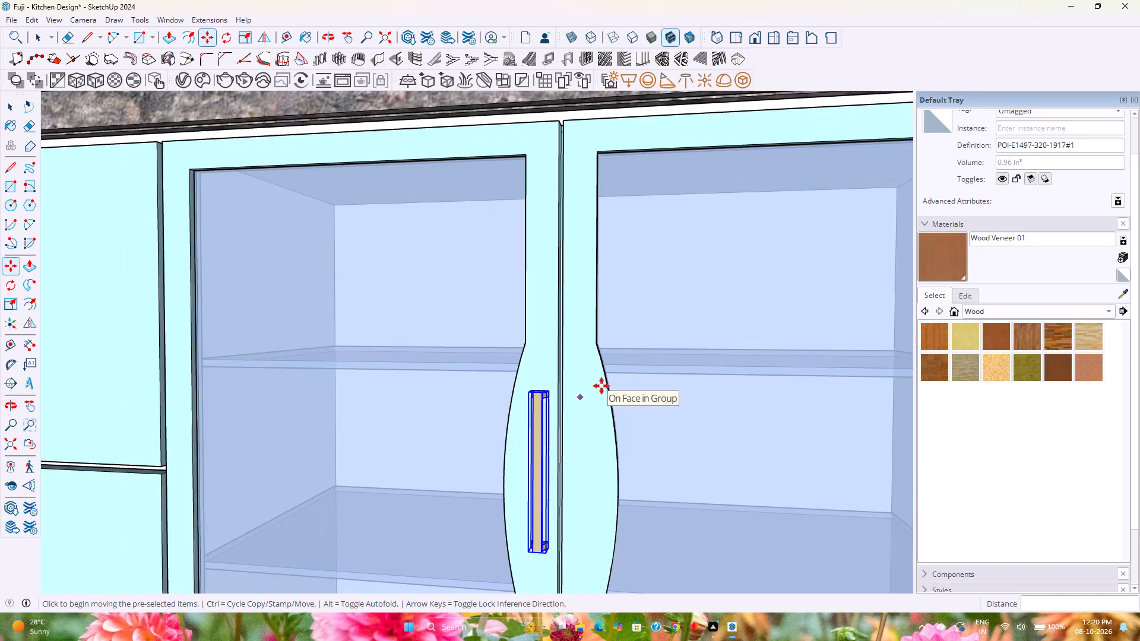
scroll(601, 386, "down", 3)
middle_click_drag(560, 499, 592, 375)
scroll(582, 469, "up", 10)
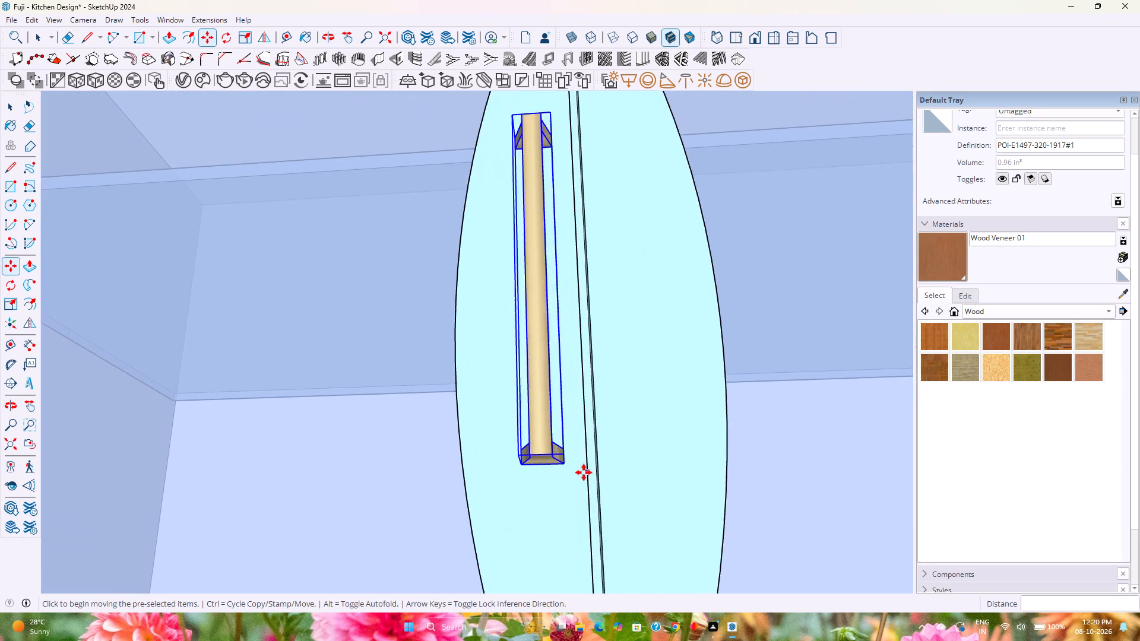
scroll(584, 472, "up", 3)
scroll(584, 472, "down", 8)
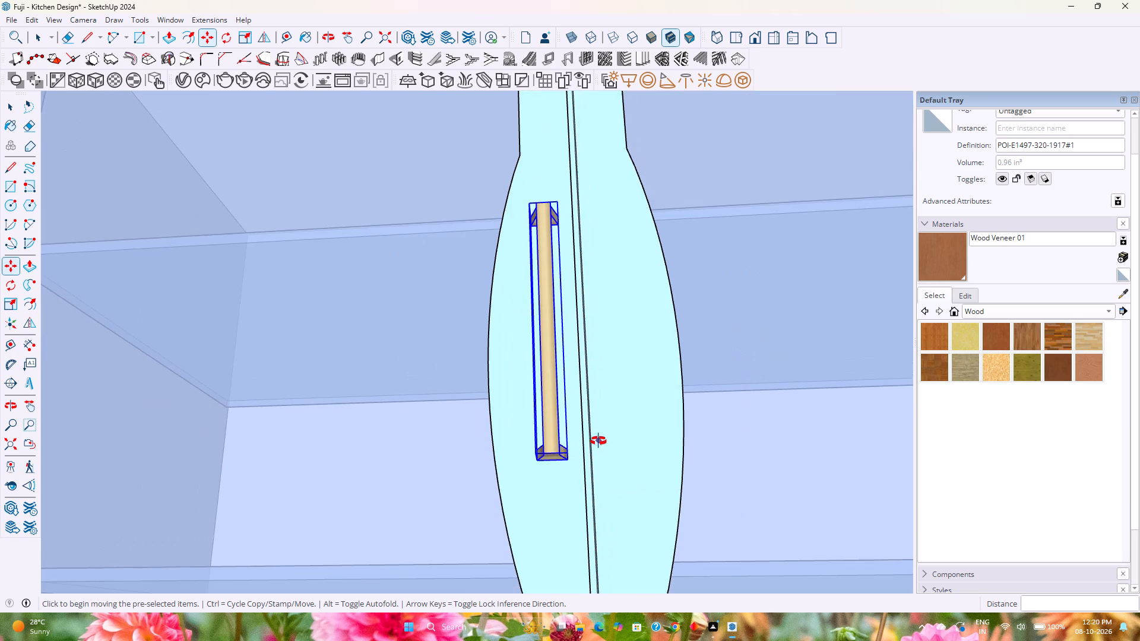
middle_click_drag(598, 441, 618, 487)
scroll(617, 485, "down", 11)
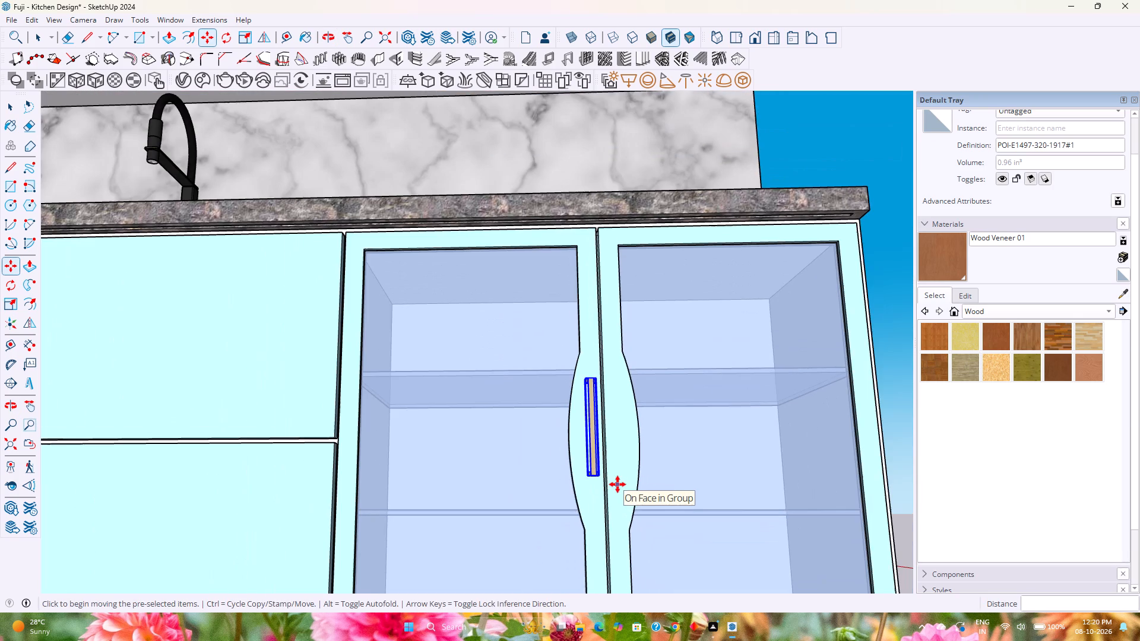
Examine the gap between the two glass base doors at their upper edge, below the countertop.
scroll(612, 235, "up", 11)
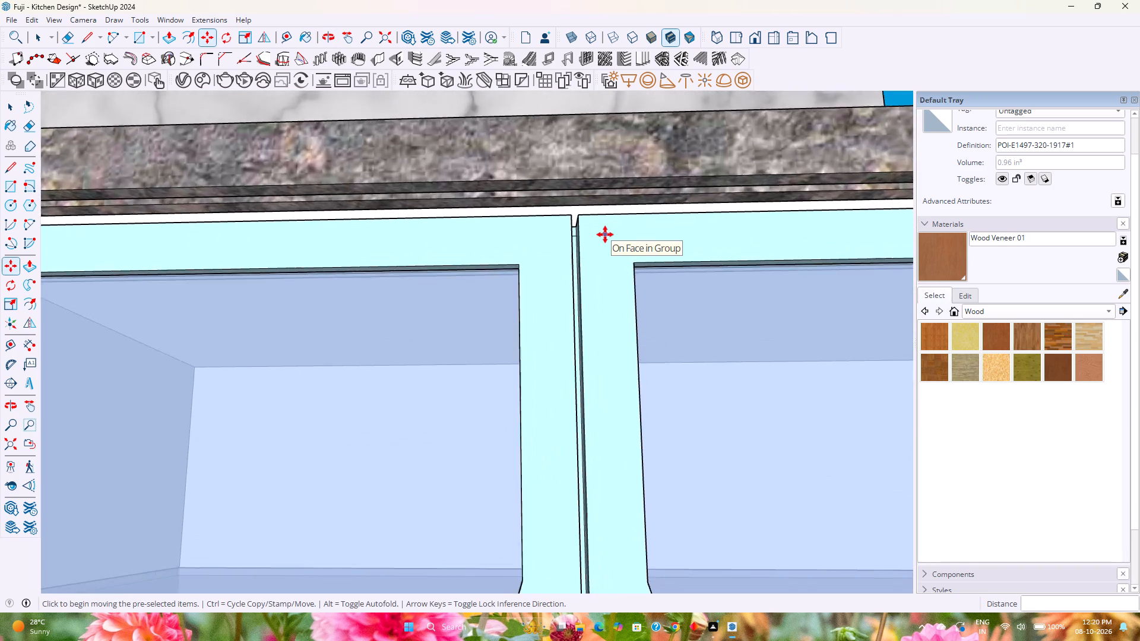
middle_click_drag(605, 234, 573, 275)
scroll(519, 311, "up", 12)
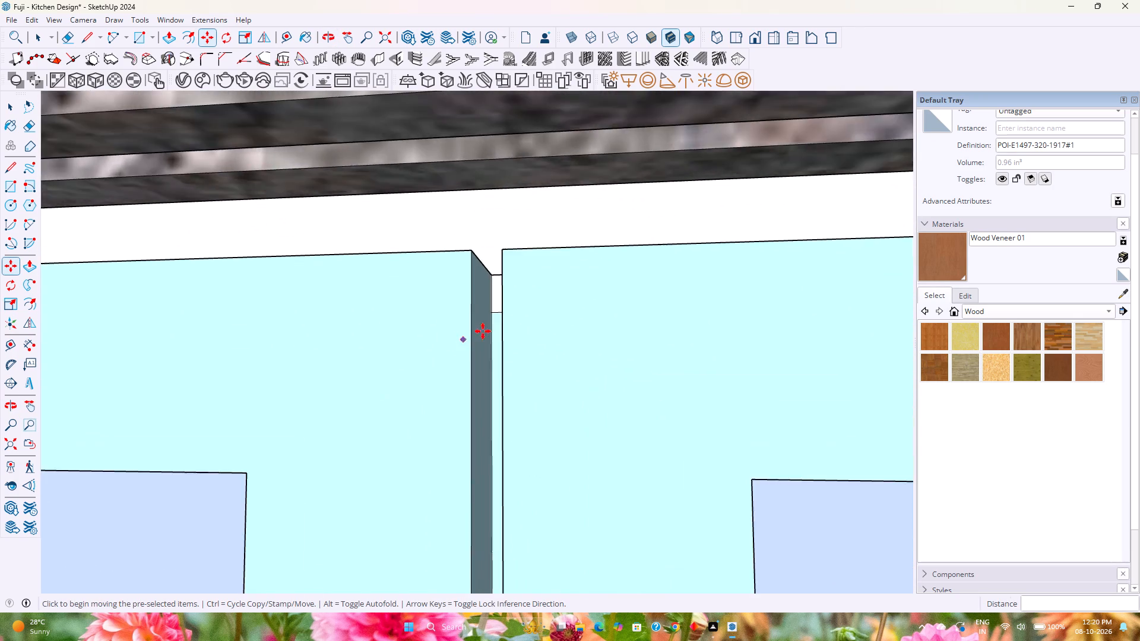
scroll(483, 331, "up", 4)
middle_click_drag(490, 328, 492, 429)
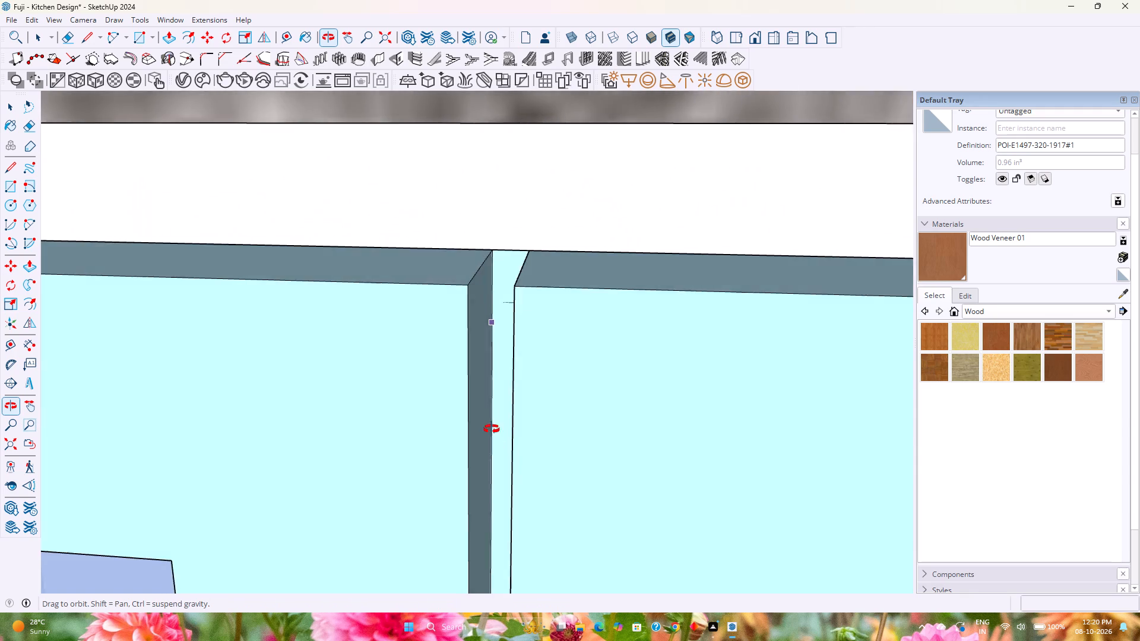
middle_click_drag(492, 429, 517, 343)
scroll(517, 342, "down", 15)
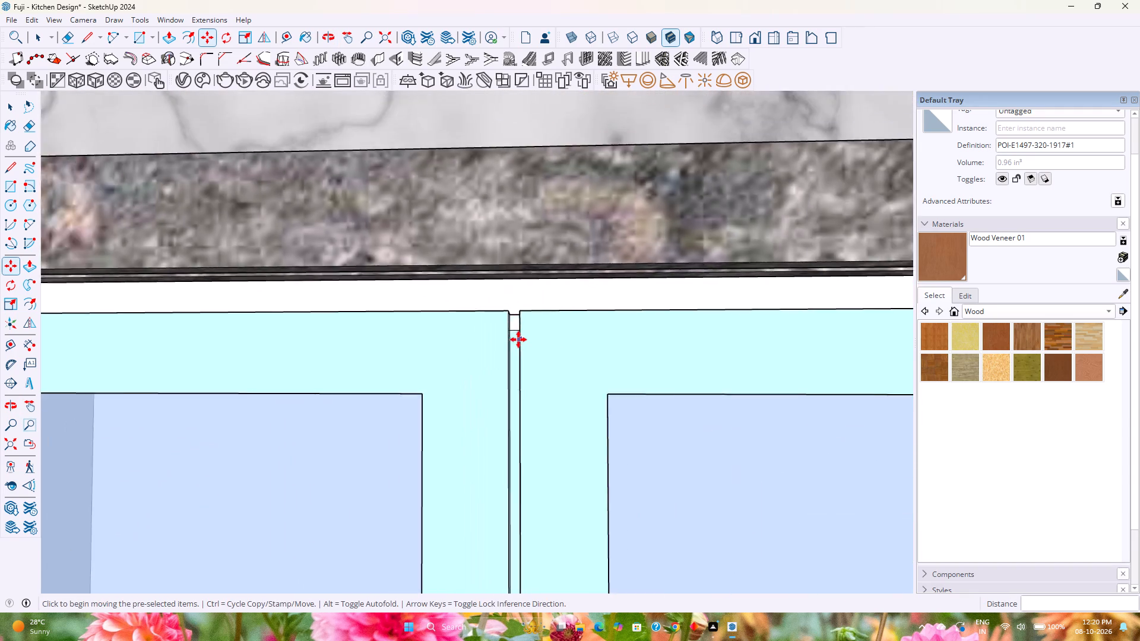
scroll(518, 339, "down", 20)
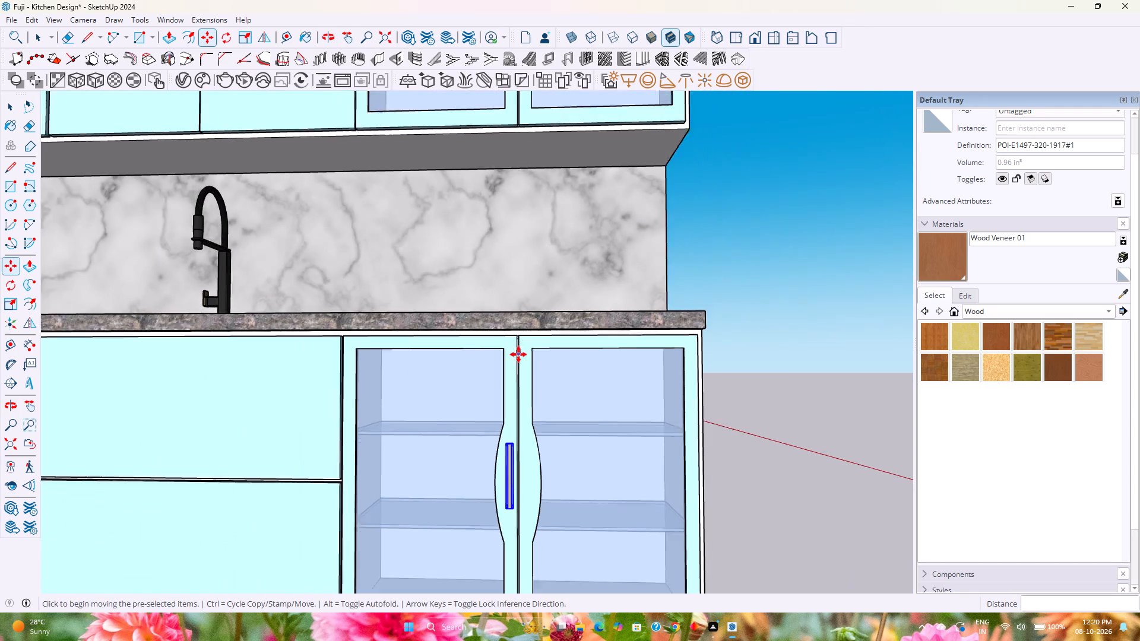
Bring the whole model back into view and return to a close view of the handle on the glass base doors.
scroll(518, 354, "down", 3)
scroll(631, 409, "down", 2)
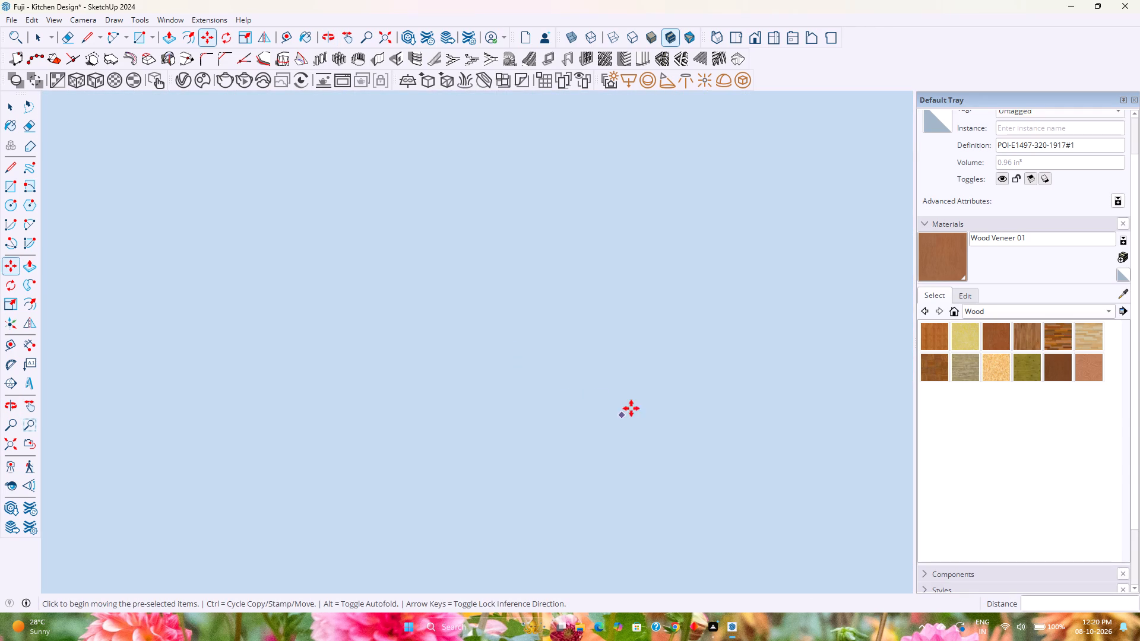
scroll(631, 408, "down", 2)
left_click(17, 446)
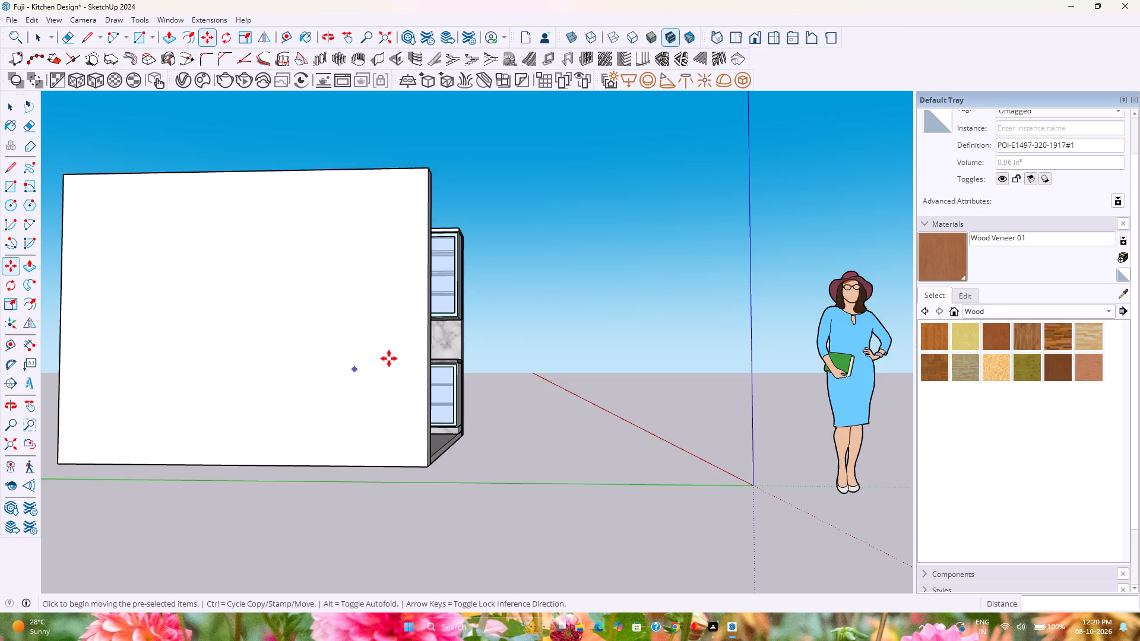
middle_click_drag(389, 358, 184, 407)
scroll(475, 388, "up", 15)
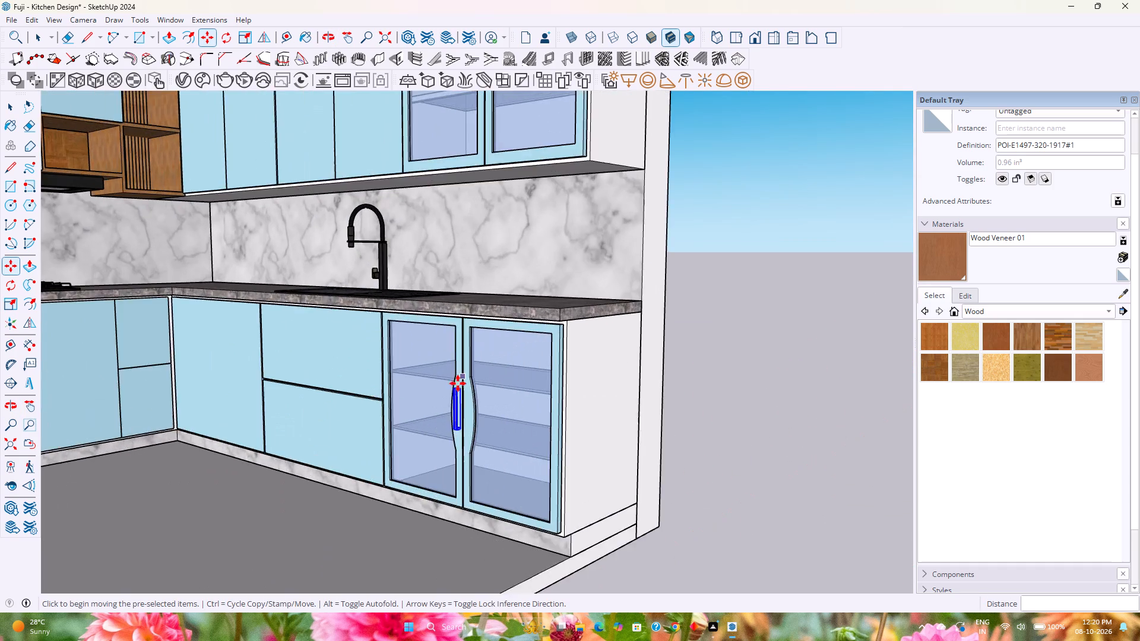
scroll(458, 383, "up", 7)
middle_click_drag(452, 407, 578, 427)
scroll(527, 389, "up", 5)
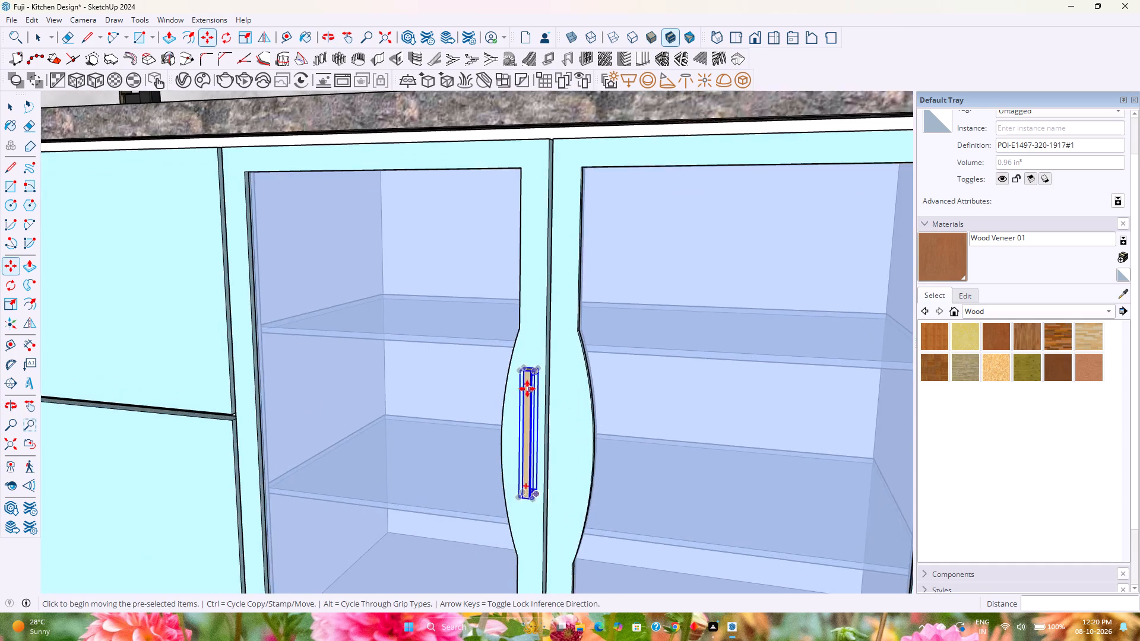
Mirror a copy of the upright handle onto the neighbouring glass base door, using the midline of the gap between the doors.
scroll(527, 389, "up", 9)
middle_click_drag(514, 360, 577, 401)
scroll(577, 401, "down", 7)
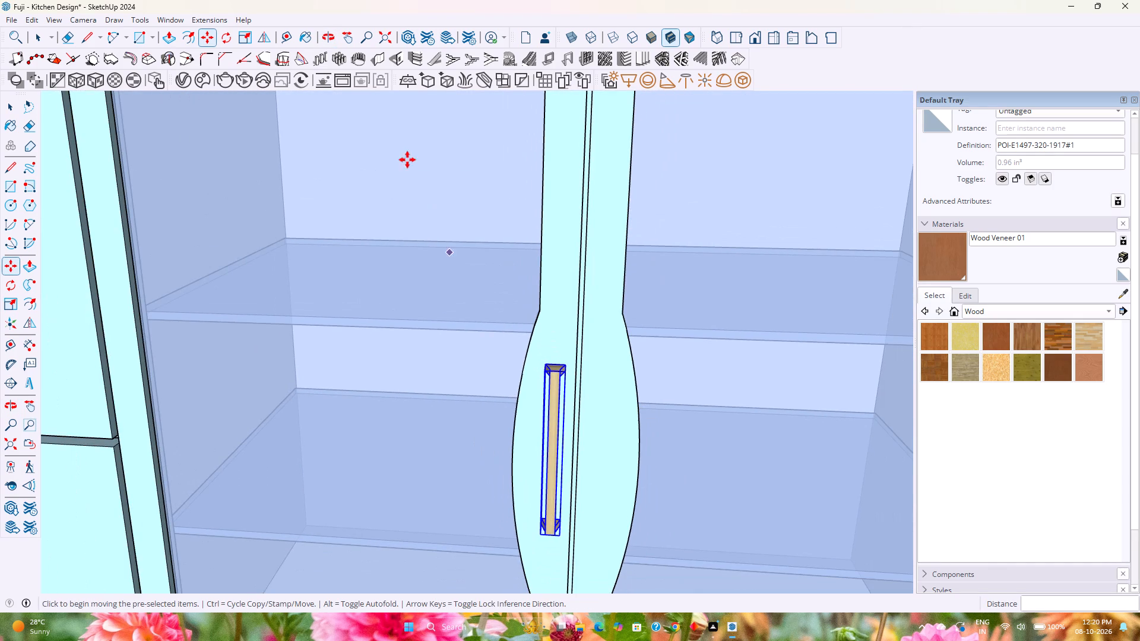
left_click(262, 40)
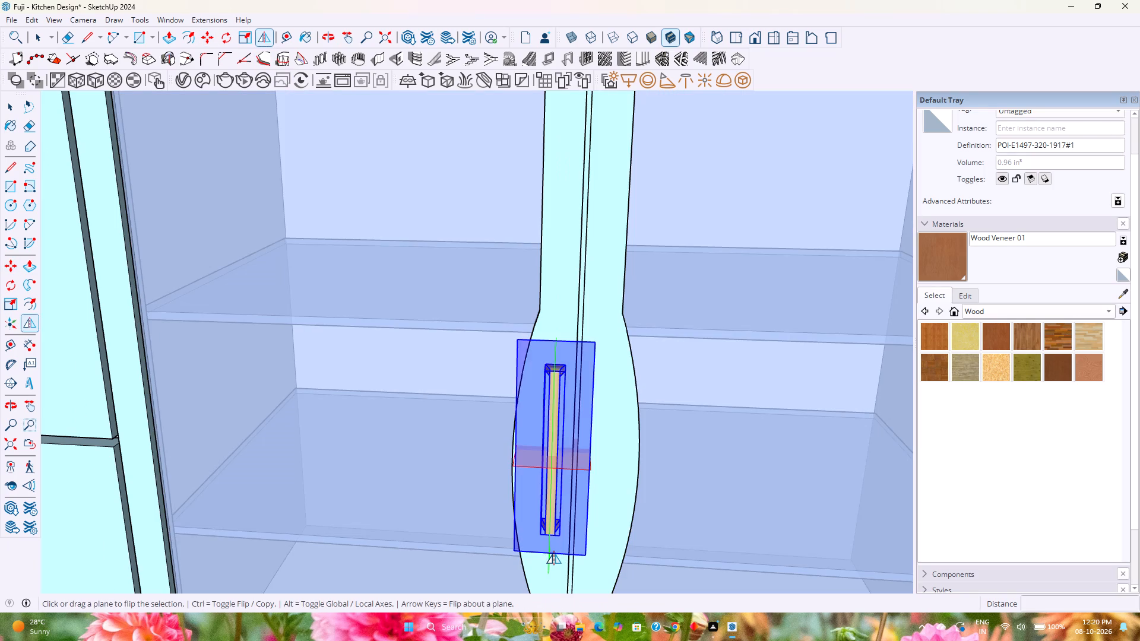
left_click_drag(548, 558, 570, 560)
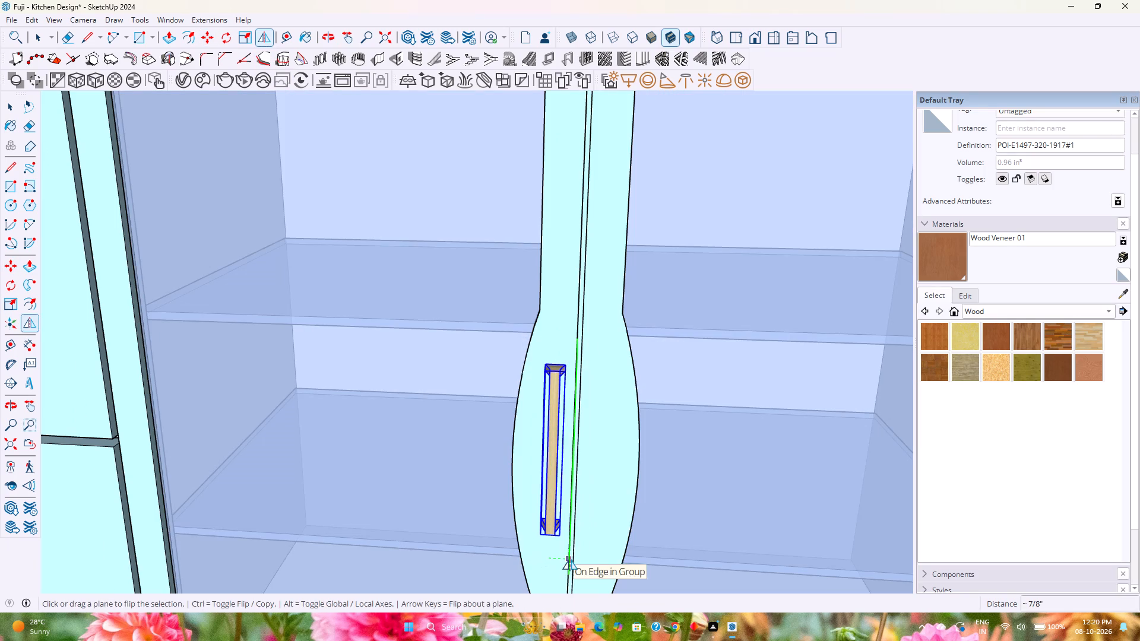
left_click_drag(570, 560, 571, 572)
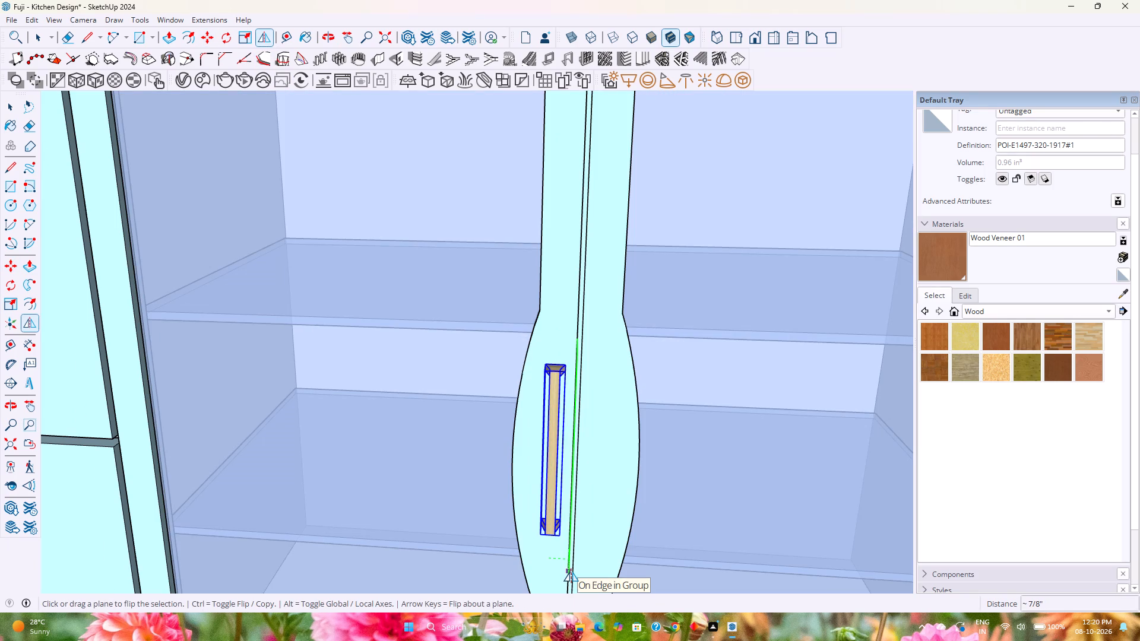
left_click_drag(571, 572, 572, 575)
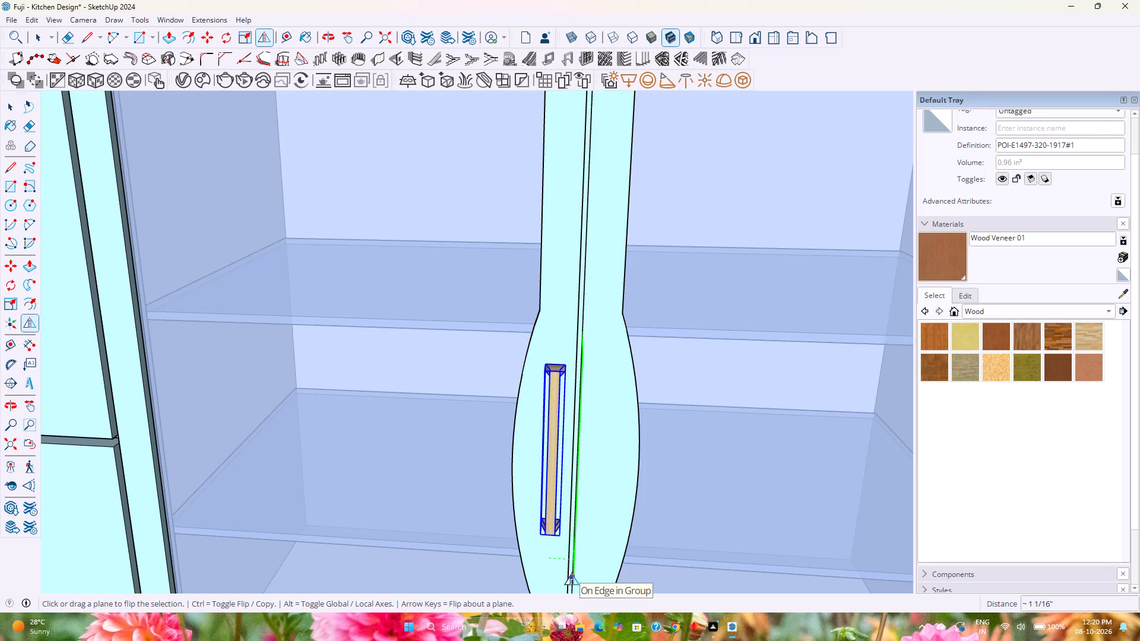
left_click_drag(572, 575, 559, 379)
scroll(584, 566, "down", 6)
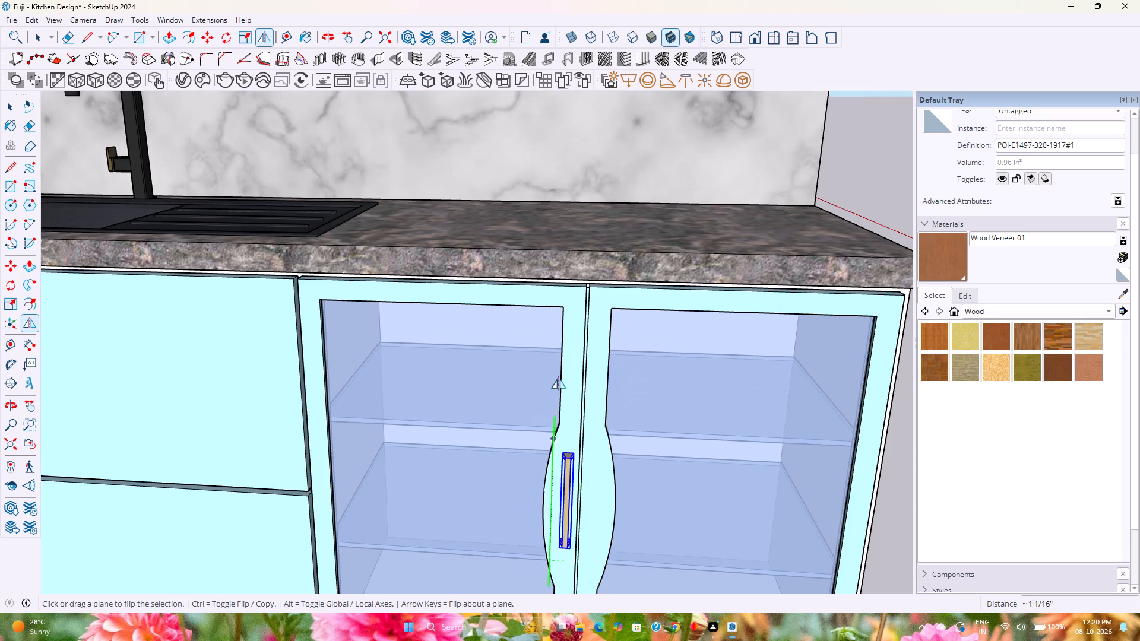
left_click_drag(559, 379, 587, 288)
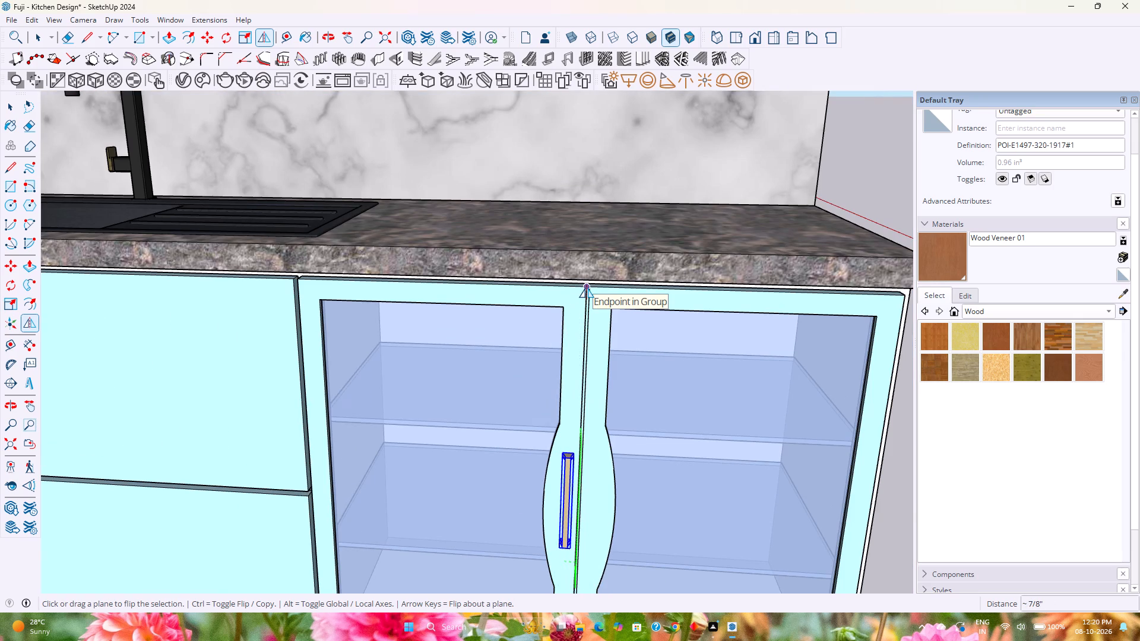
left_click_drag(587, 288, 596, 288)
scroll(587, 288, "up", 16)
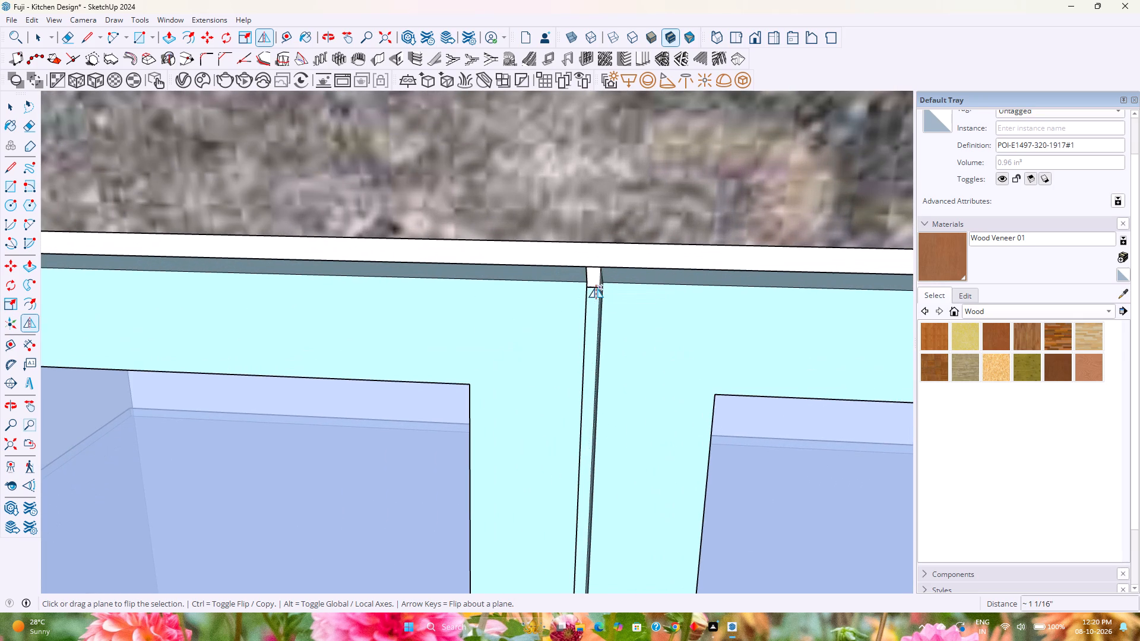
left_click_drag(596, 288, 592, 290)
scroll(586, 321, "down", 4)
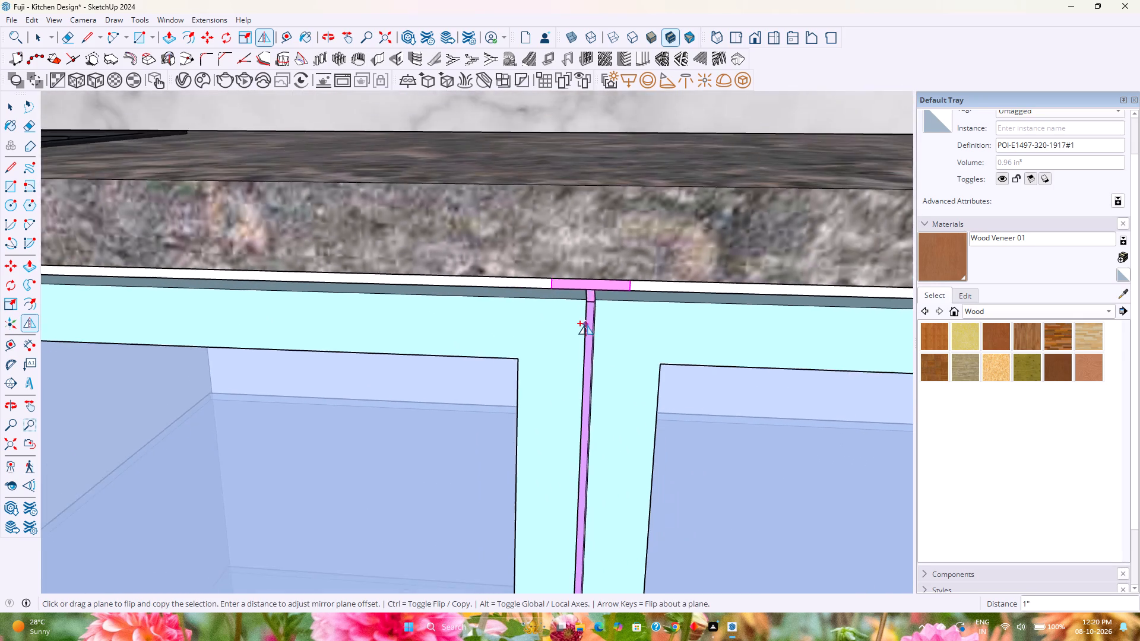
scroll(586, 325, "down", 17)
key("Escape")
key("space")
key("Escape")
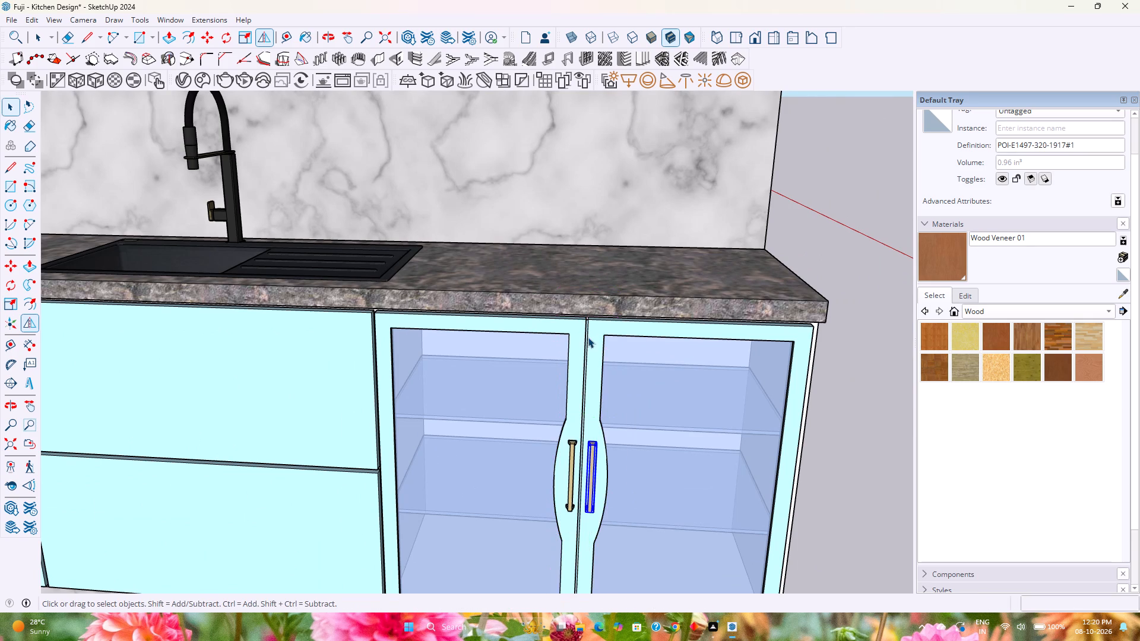
key("Escape")
left_click(843, 478)
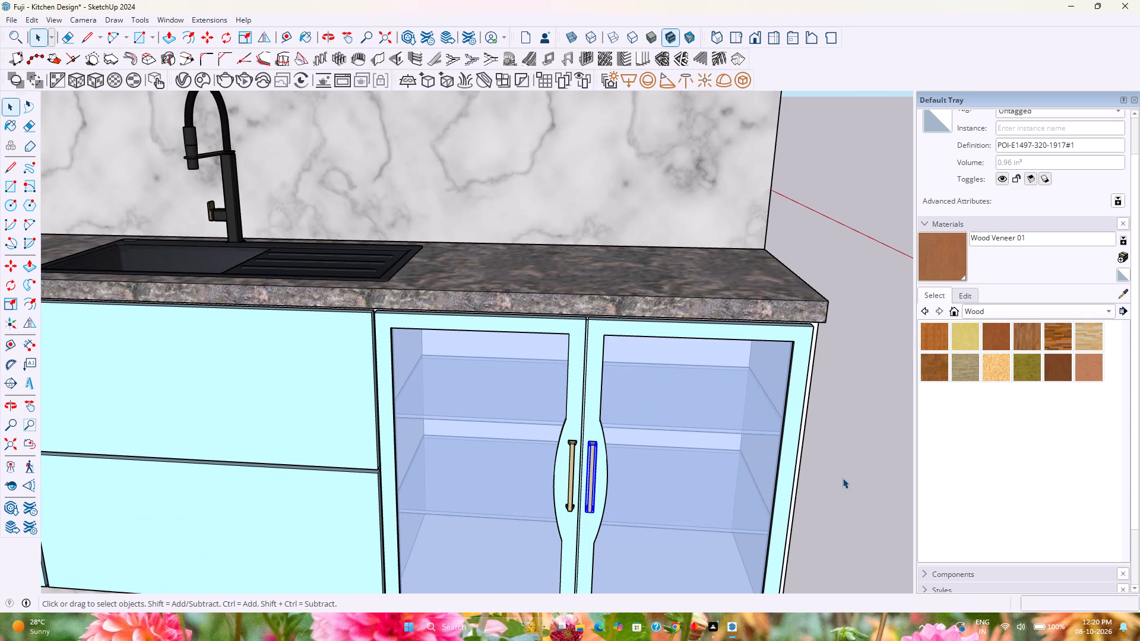
Copy both base-door handles about 6' 2 11/16" up to the glass wall doors, matching the outer door's upper glass corner.
middle_click_drag(809, 501, 645, 430)
scroll(739, 461, "down", 4)
scroll(606, 435, "down", 4)
middle_click_drag(606, 435, 532, 473)
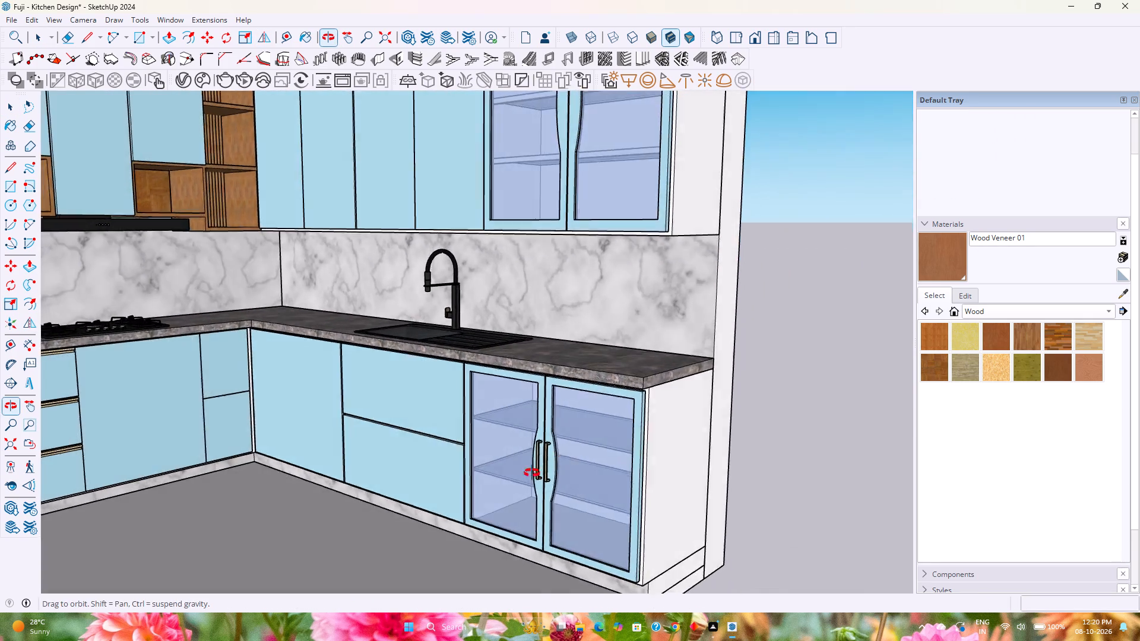
middle_click_drag(532, 473, 499, 499)
scroll(501, 494, "down", 3)
left_click(501, 488)
scroll(502, 483, "up", 9)
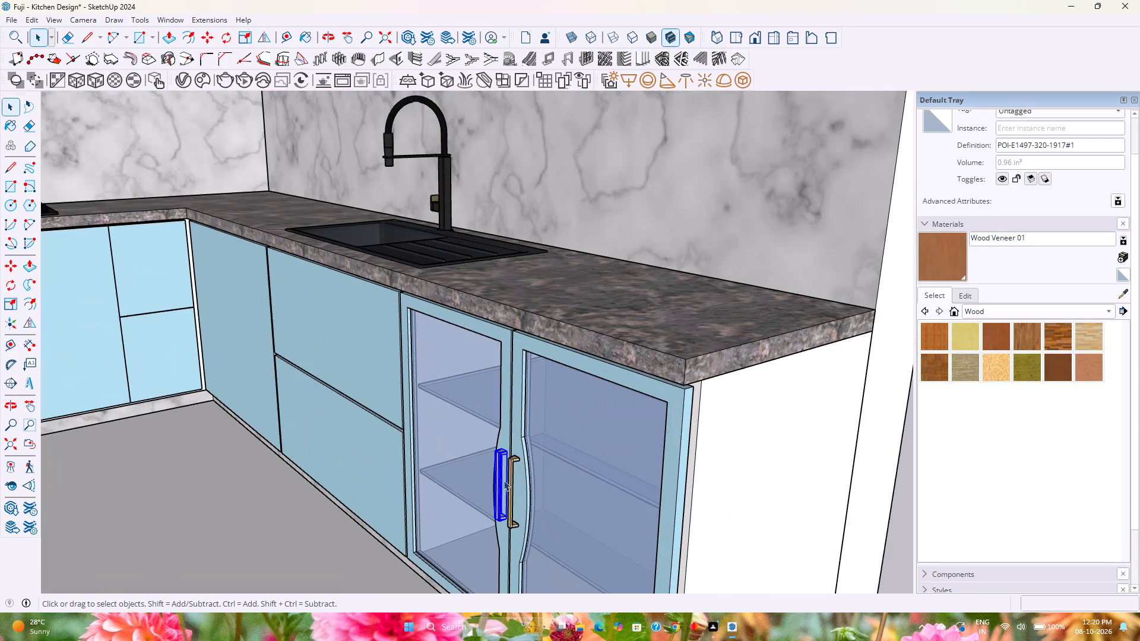
left_click(509, 467, "ctrl")
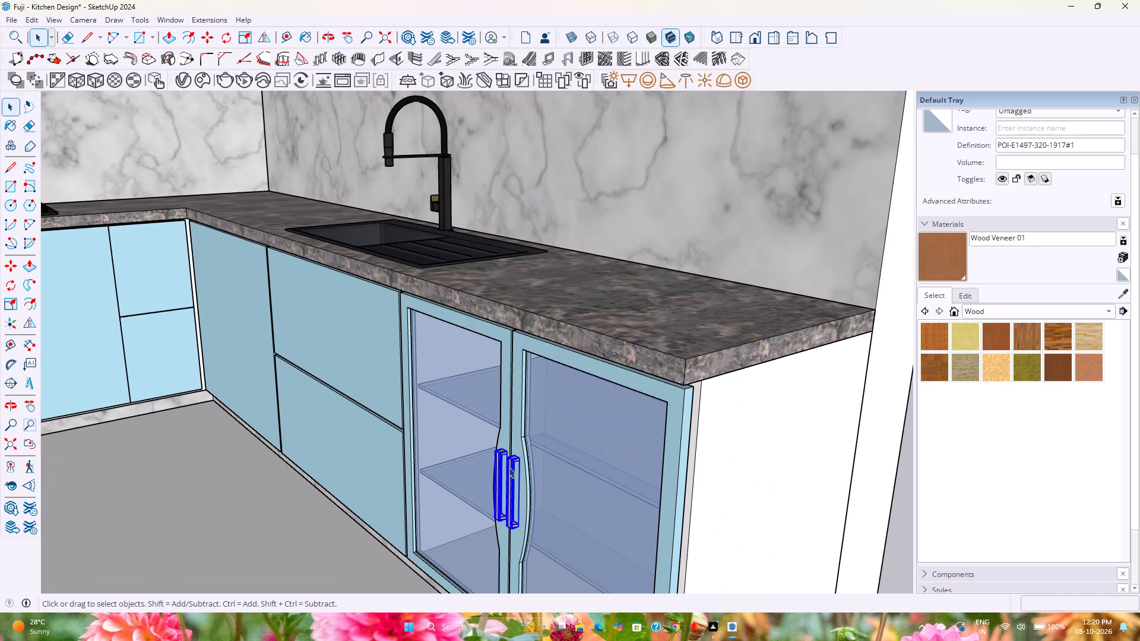
key("m")
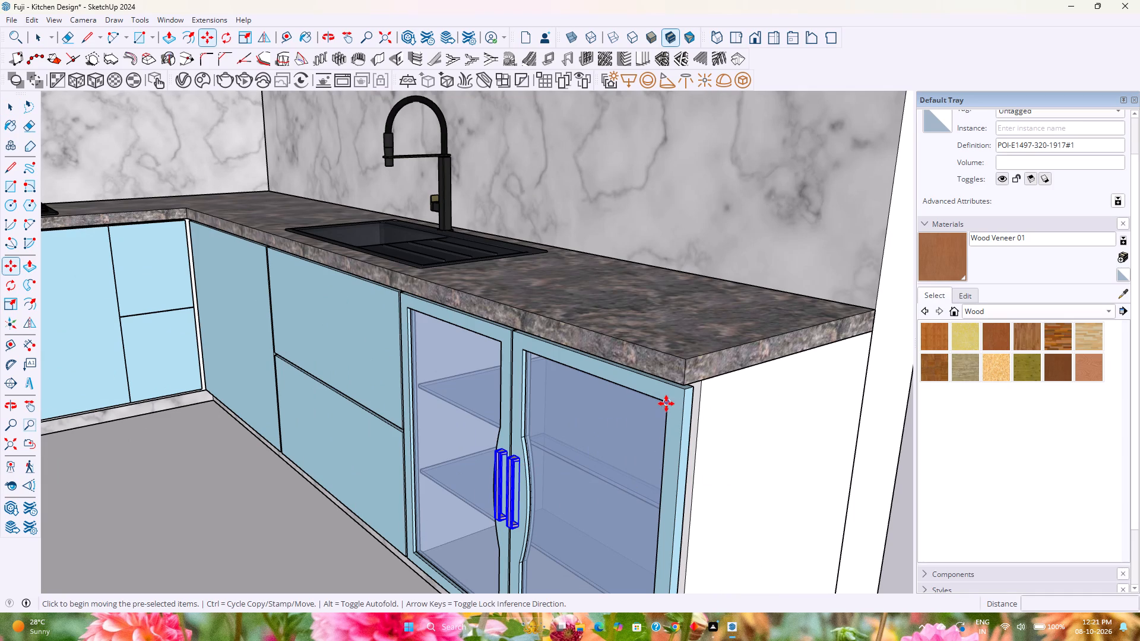
left_click(666, 404)
scroll(664, 360, "down", 9)
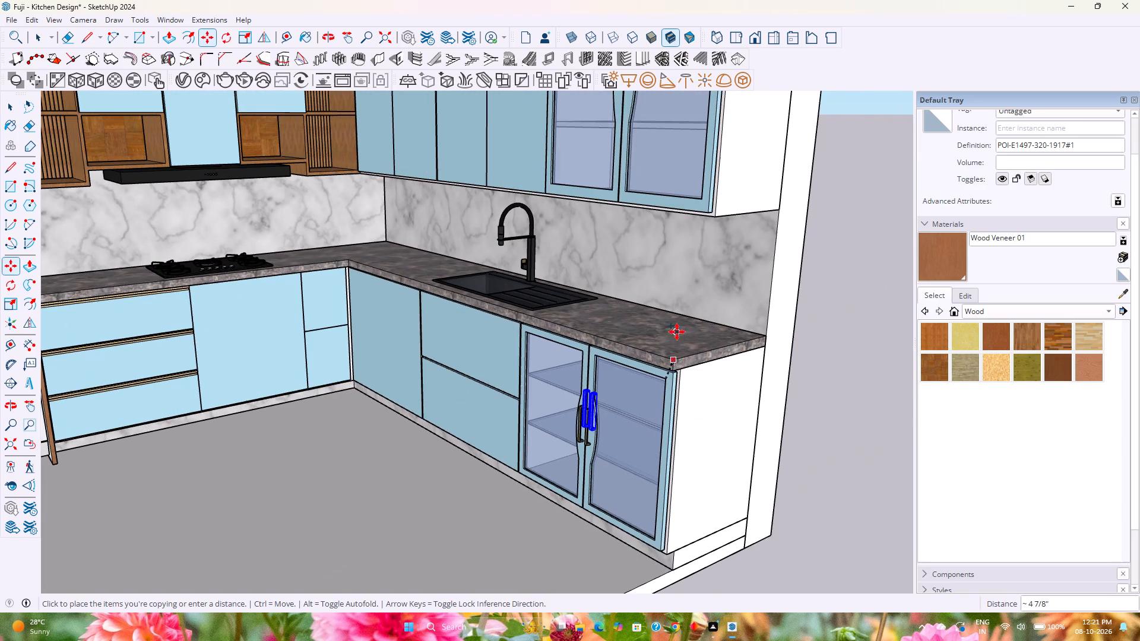
middle_click_drag(677, 332, 634, 640, "shift")
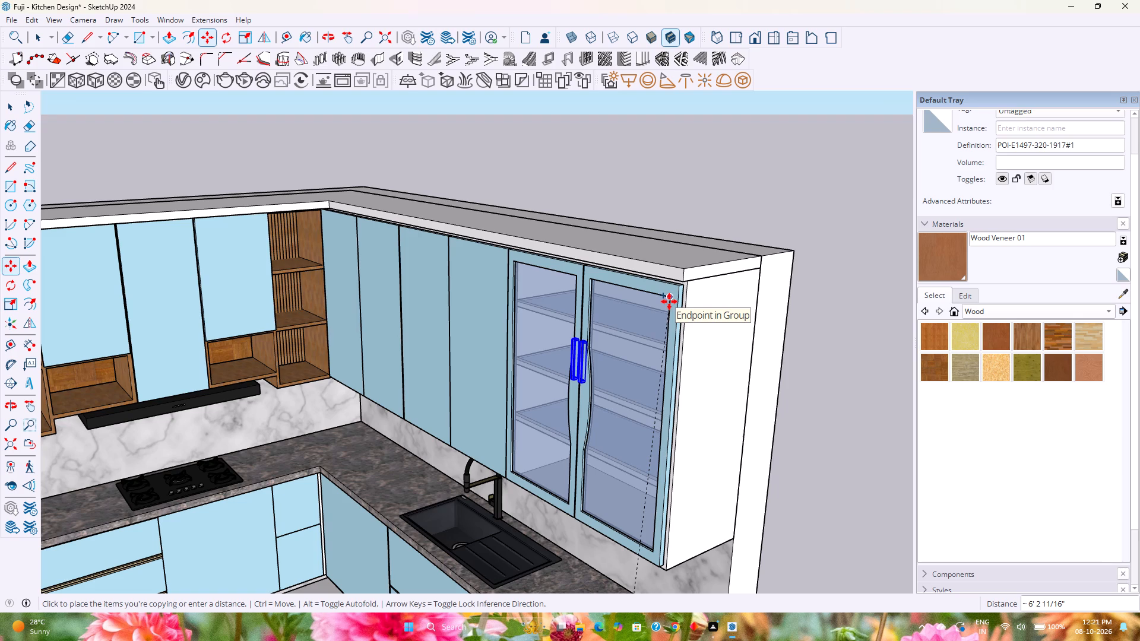
left_click(669, 302)
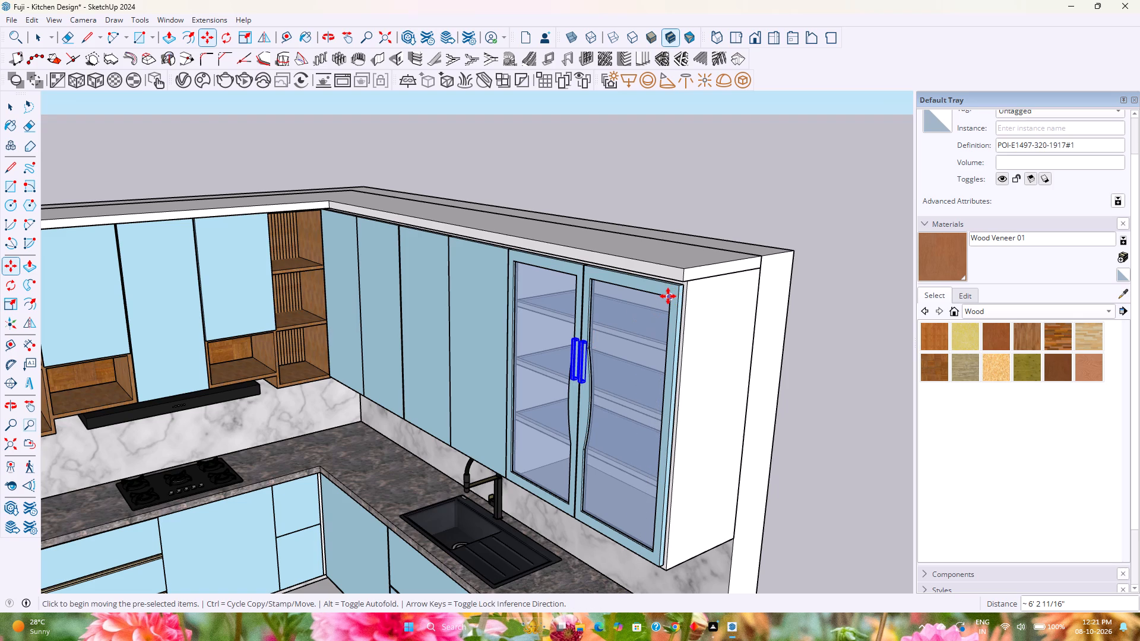
Move the copied handle pair down along the curved inner stiles of the glass wall doors.
left_click(669, 297)
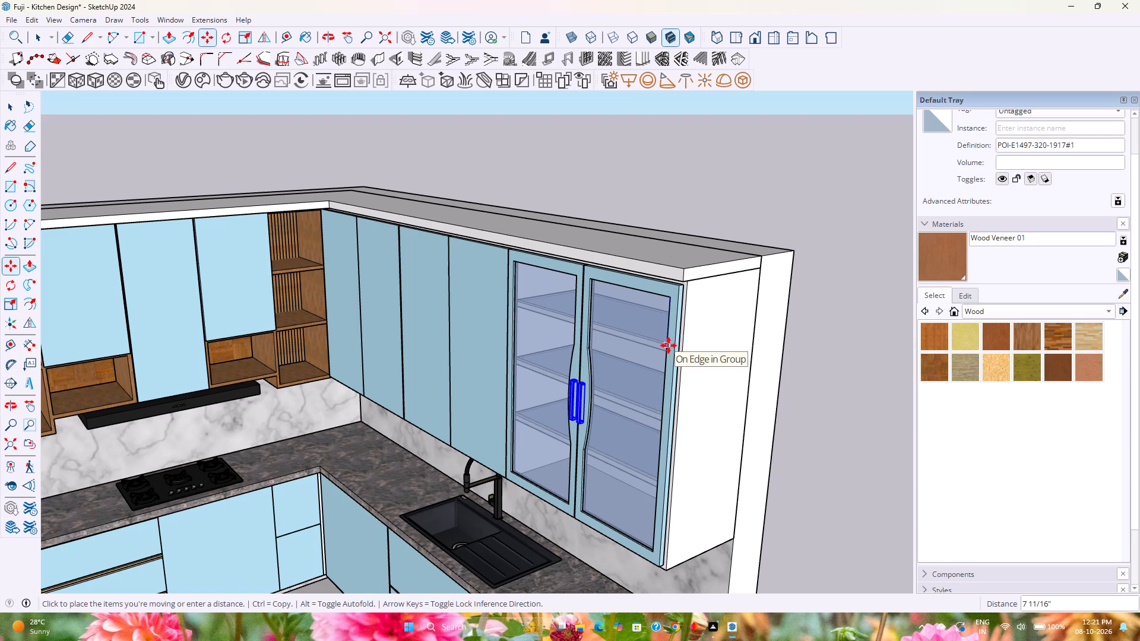
left_click(670, 334)
Stretch the wall-door handle pair upward along the blue axis by a scale of 1.21.
scroll(592, 374, "down", 1)
middle_click_drag(592, 374, 731, 398)
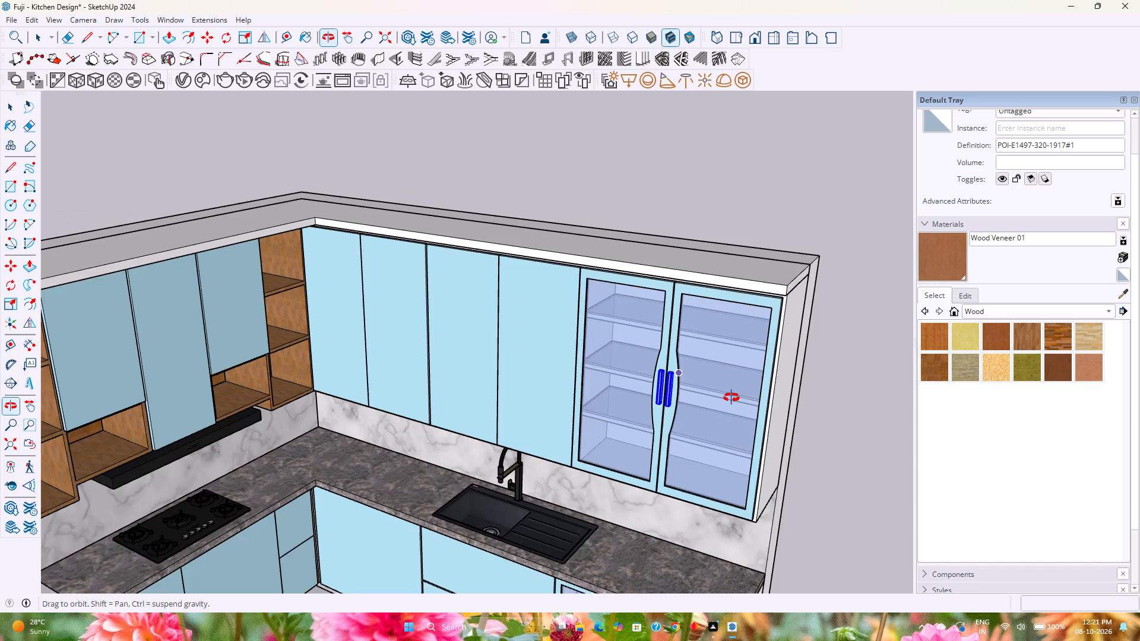
middle_click_drag(731, 398, 734, 398)
scroll(695, 385, "up", 13)
key("s")
scroll(690, 340, "up", 2)
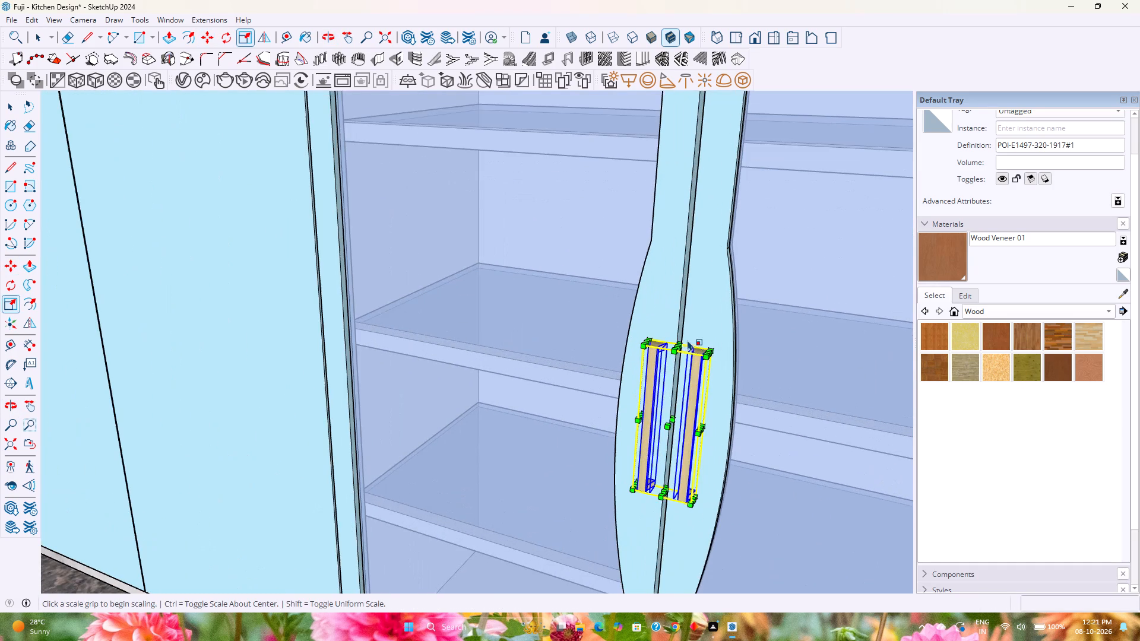
left_click(678, 344)
left_click(683, 315)
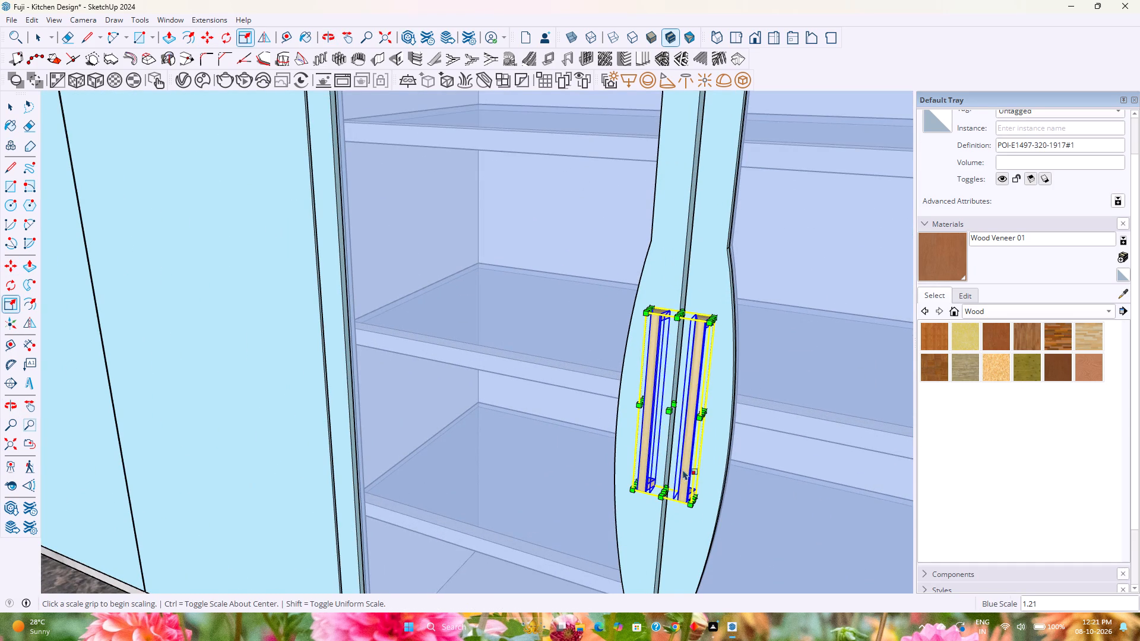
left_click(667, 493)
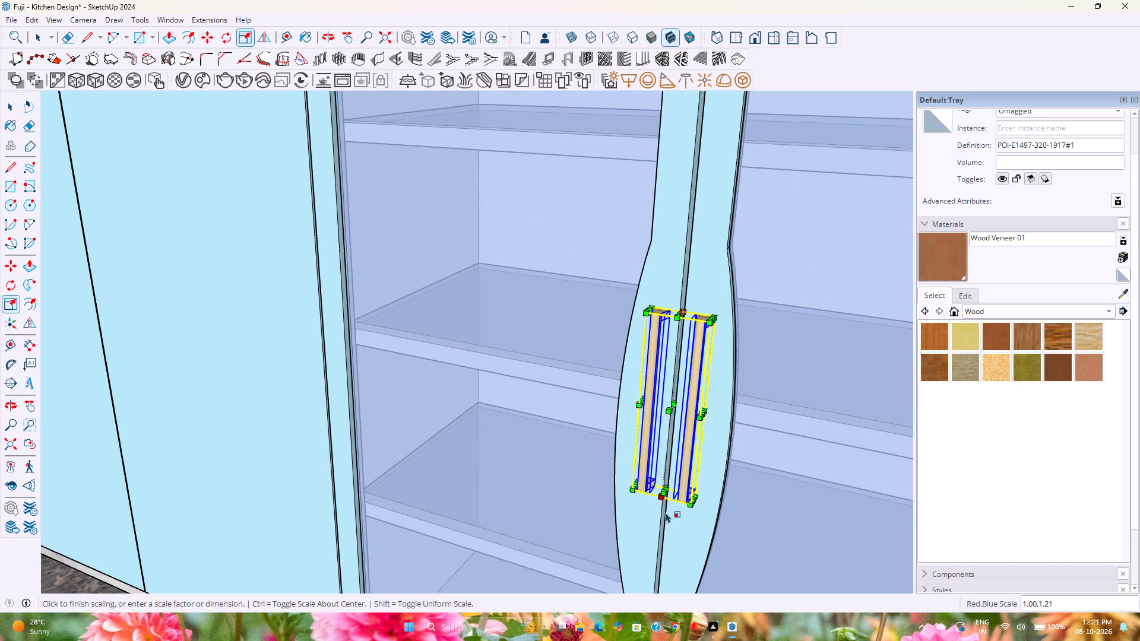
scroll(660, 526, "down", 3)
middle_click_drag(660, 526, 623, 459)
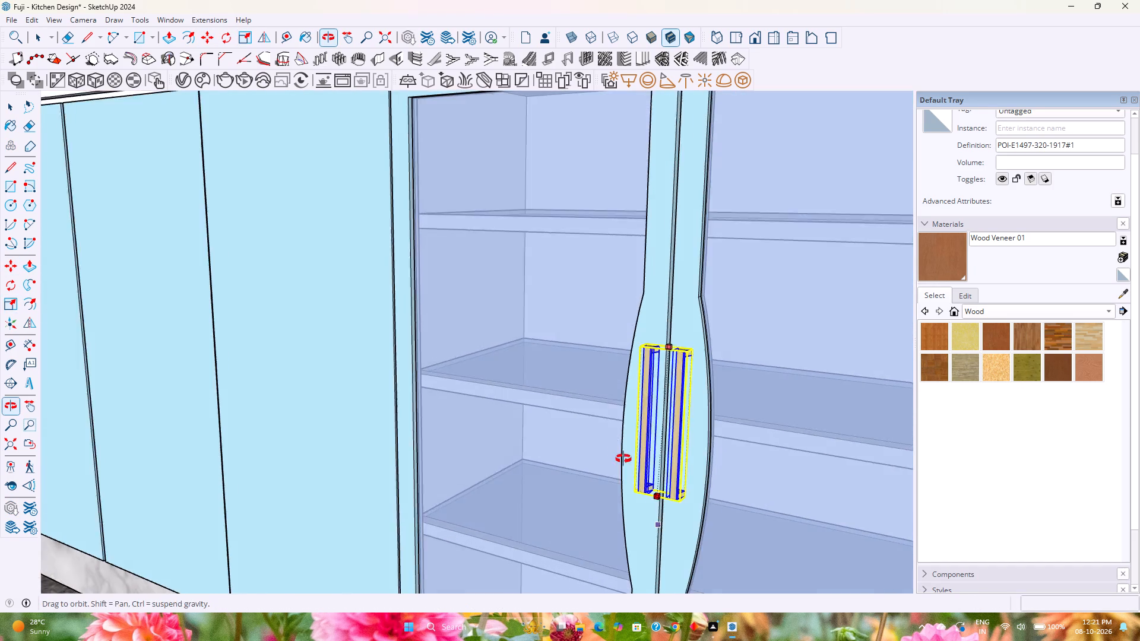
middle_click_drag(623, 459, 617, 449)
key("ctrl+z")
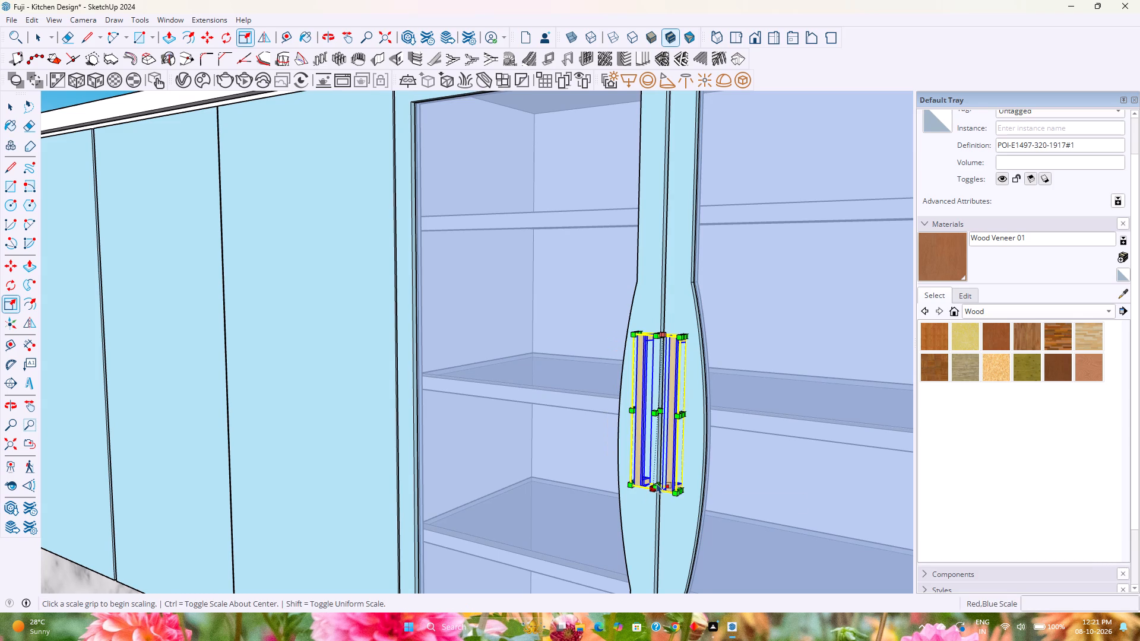
Stretch the wall-door handle pair slightly downward along the blue axis from its lower end.
scroll(655, 485, "up", 5)
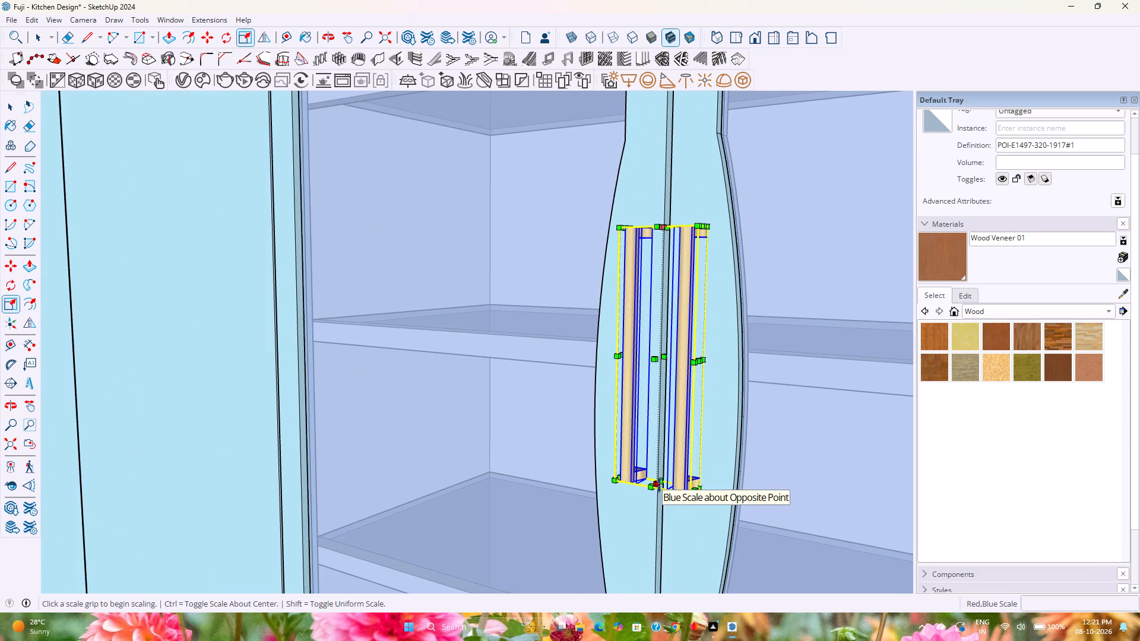
left_click(659, 485)
left_click(660, 507)
scroll(707, 510, "down", 6)
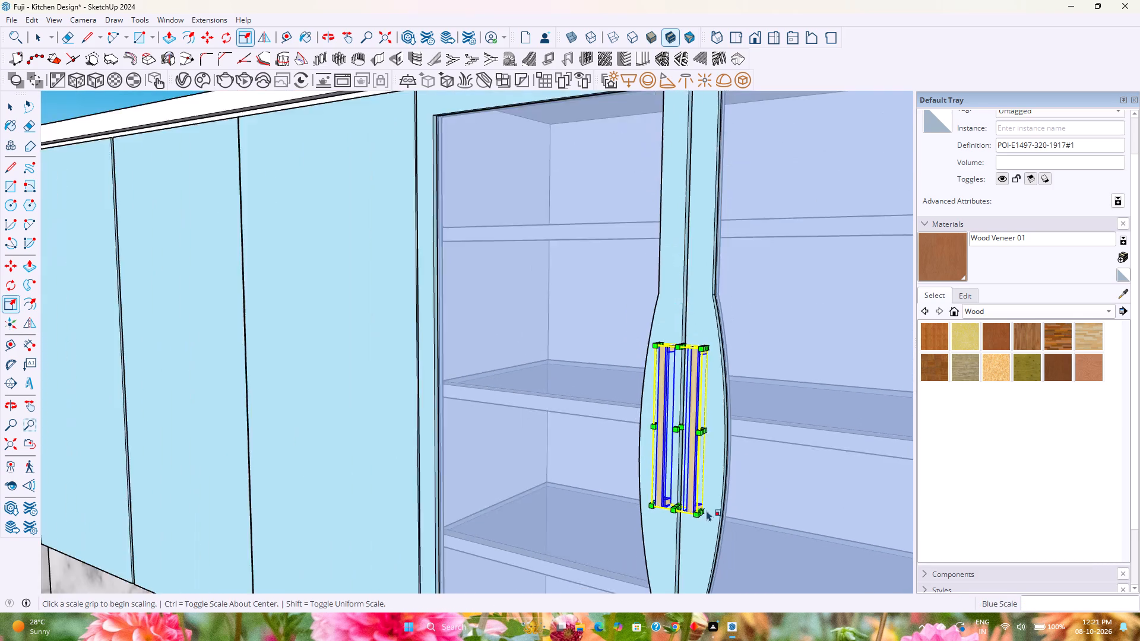
scroll(707, 510, "down", 4)
middle_click_drag(707, 510, 484, 450, "shift")
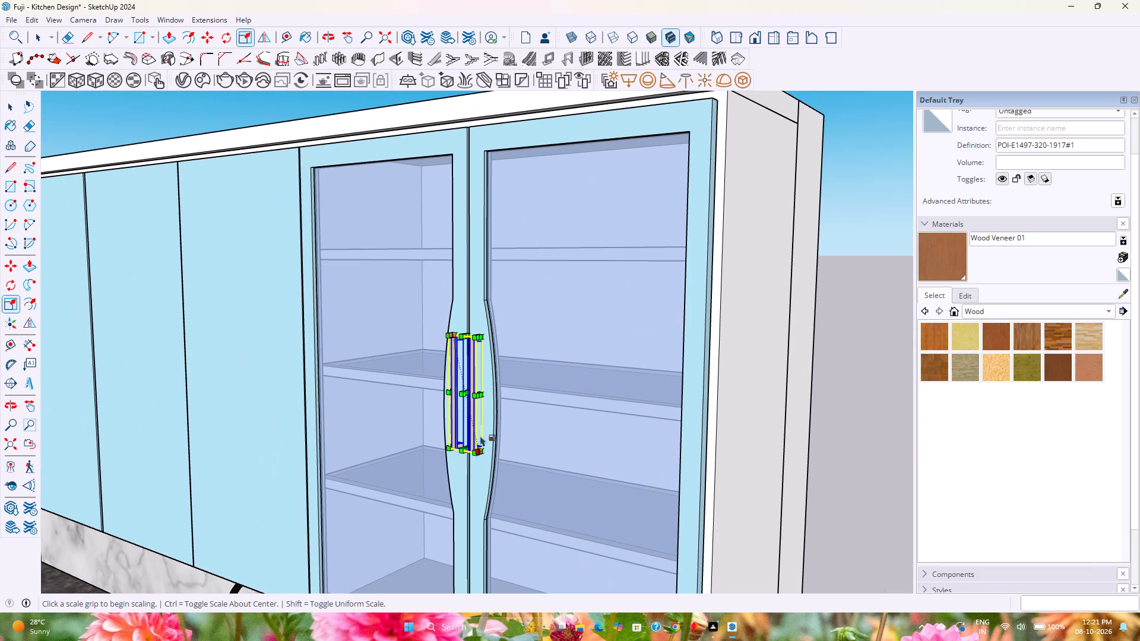
Move the lengthened handle pair down about 1/2" on the curved stiles of the glass wall doors.
key("m")
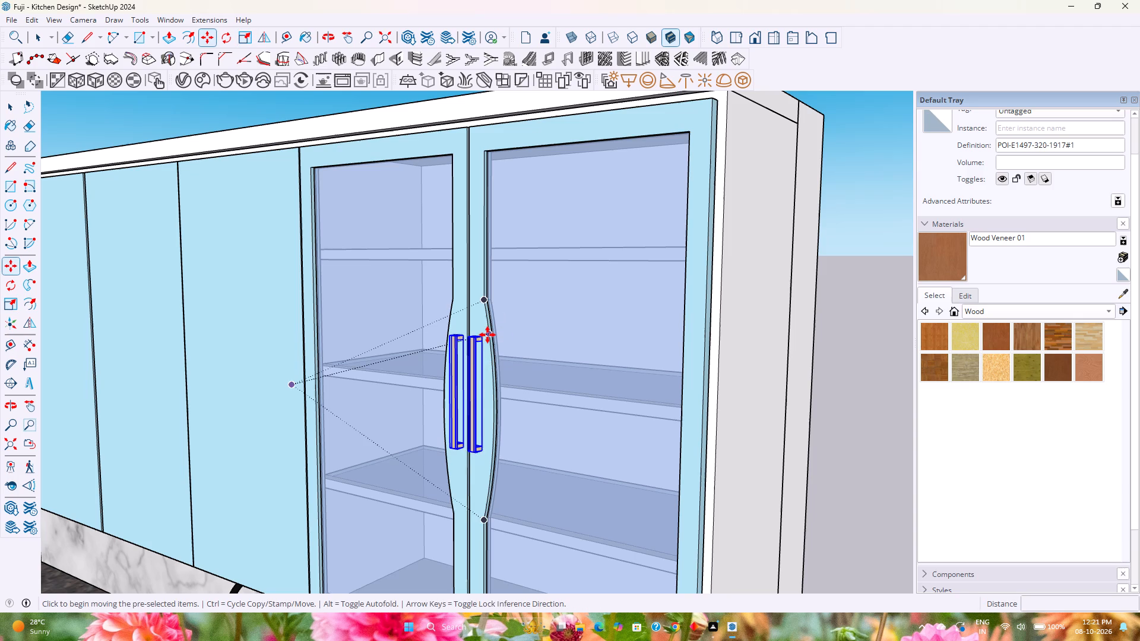
left_click(480, 339)
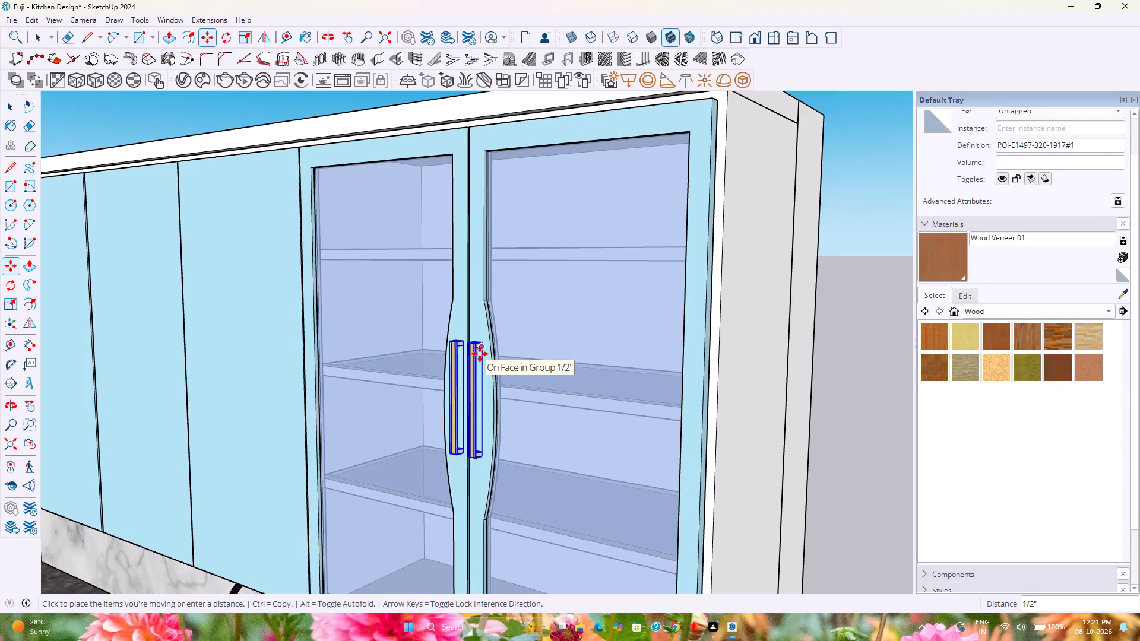
left_click(480, 354)
middle_click_drag(411, 441, 499, 469)
key("Escape")
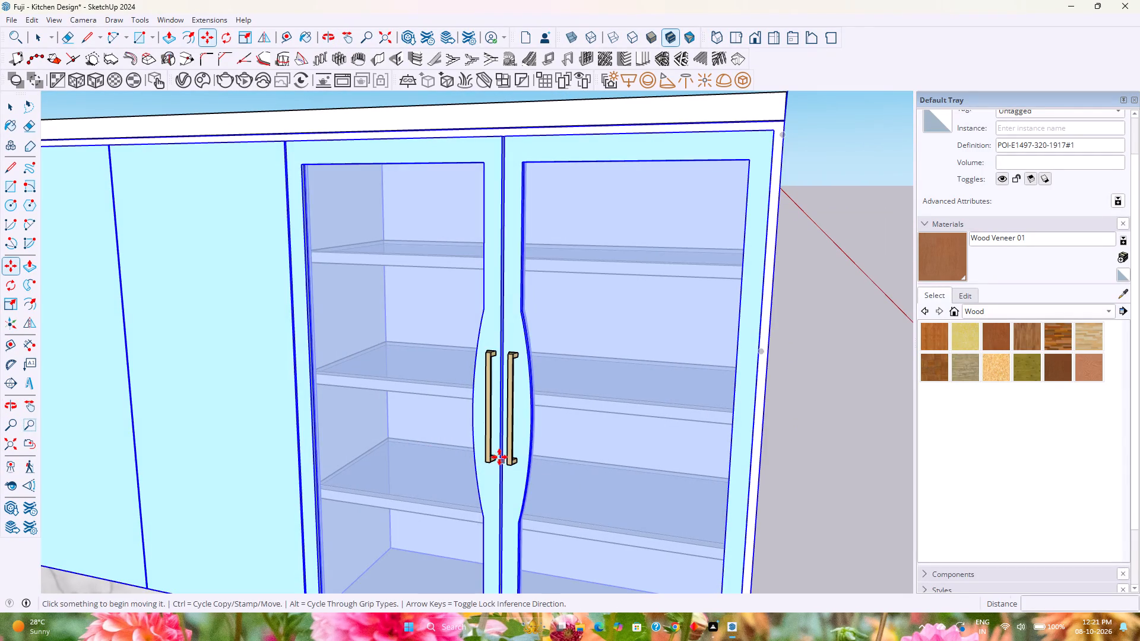
Review the handles on the glass wall and base doors within the whole kitchen from several angles.
key("space")
scroll(499, 456, "down", 6)
key("Escape")
scroll(499, 455, "down", 5)
middle_click_drag(499, 455, 469, 369)
scroll(469, 369, "up", 1)
scroll(469, 369, "down", 2)
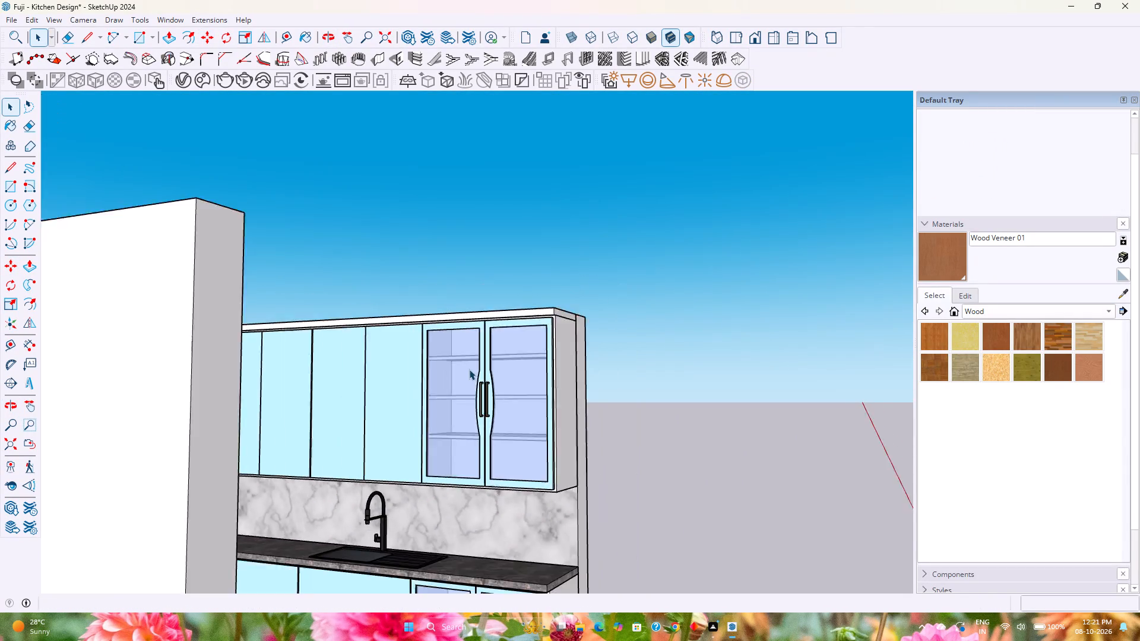
scroll(469, 369, "down", 4)
middle_click_drag(469, 379, 372, 379)
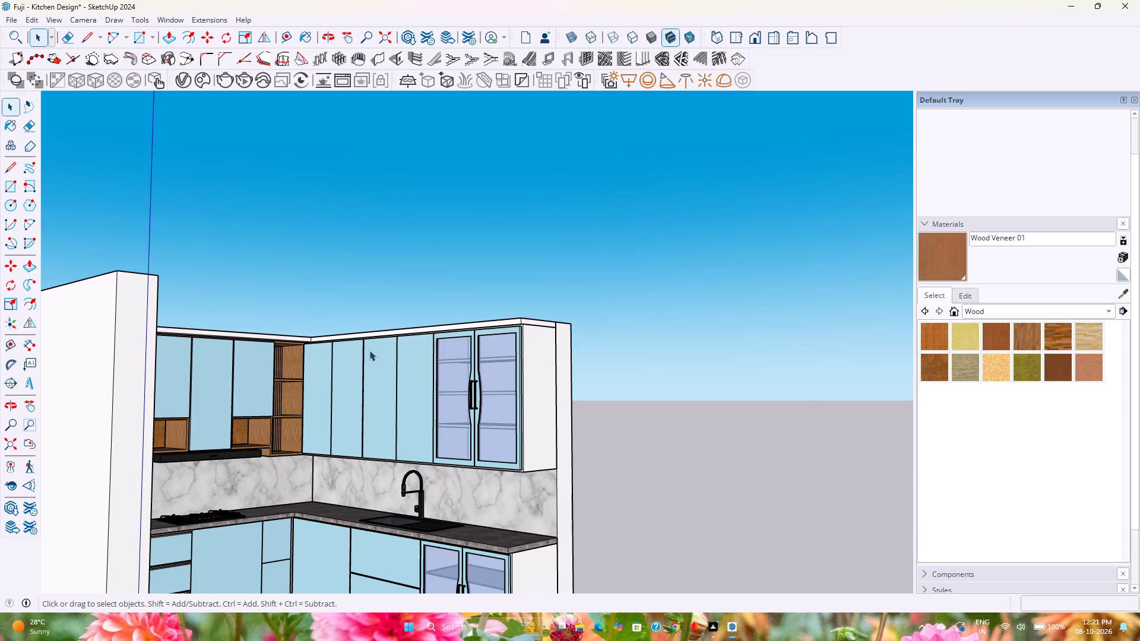
scroll(389, 361, "down", 3)
middle_click_drag(459, 353, 351, 374)
middle_click_drag(411, 377, 463, 332, "shift")
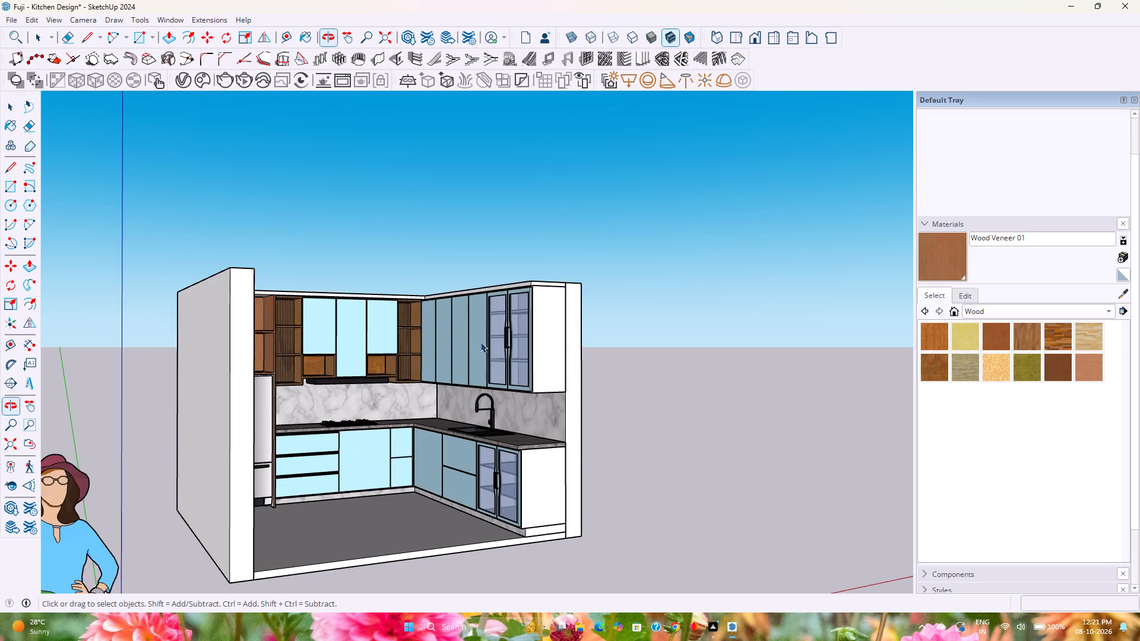
middle_click_drag(481, 342, 480, 349)
Save the kitchen model.
key("ctrl+s")
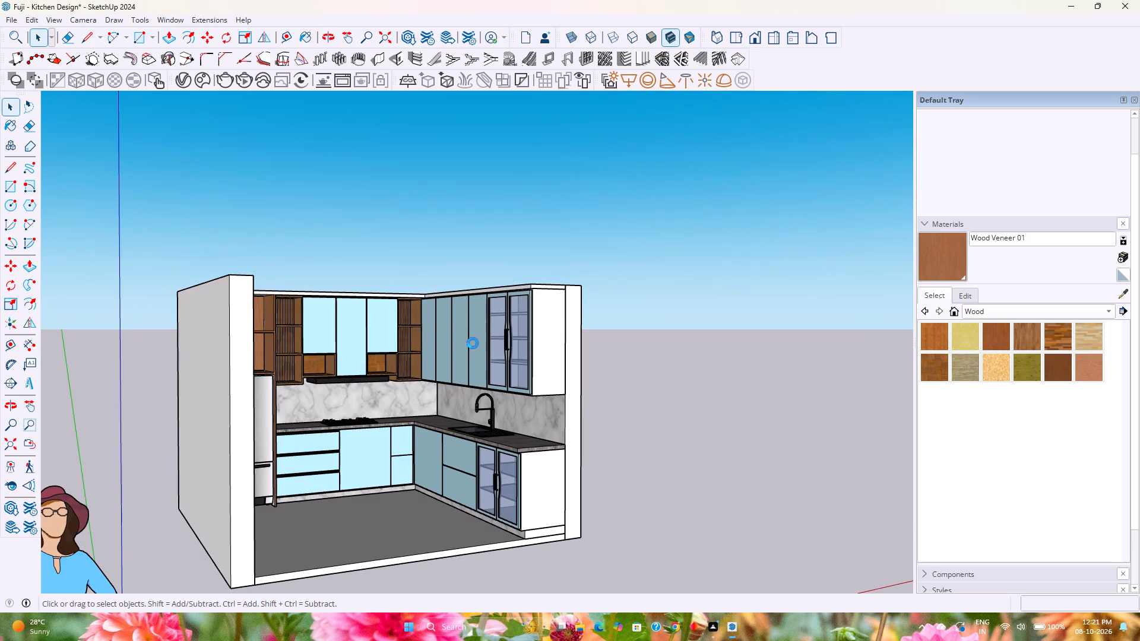
Examine the top edges and gaps of the solid wall cabinet doors above the sink up close.
scroll(477, 313, "up", 9)
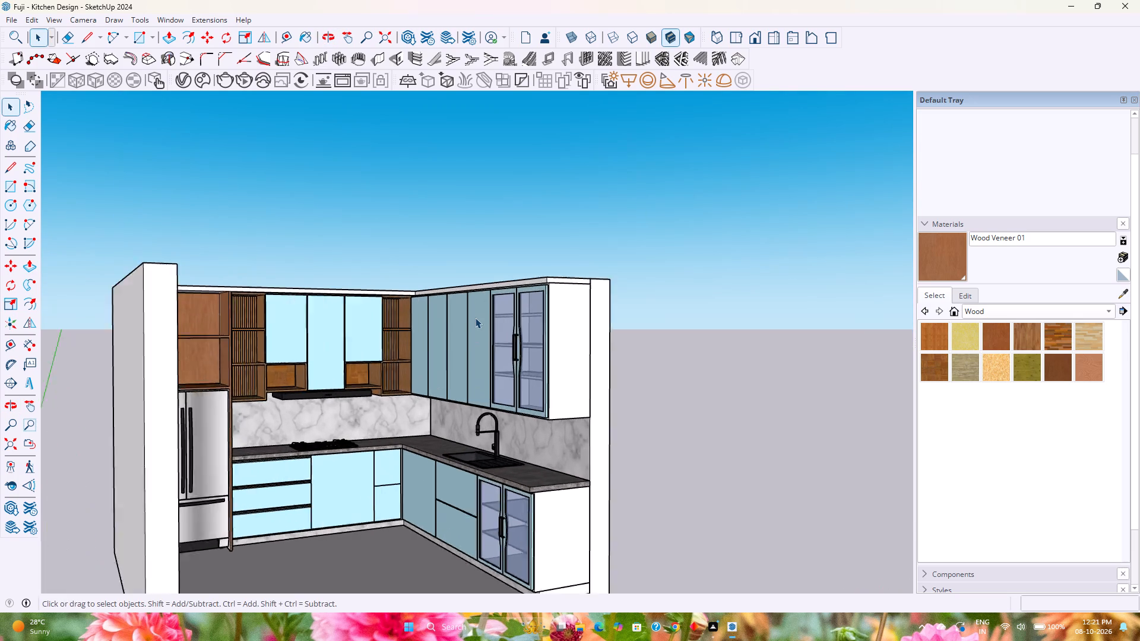
scroll(475, 318, "up", 8)
middle_click_drag(477, 293, 644, 363)
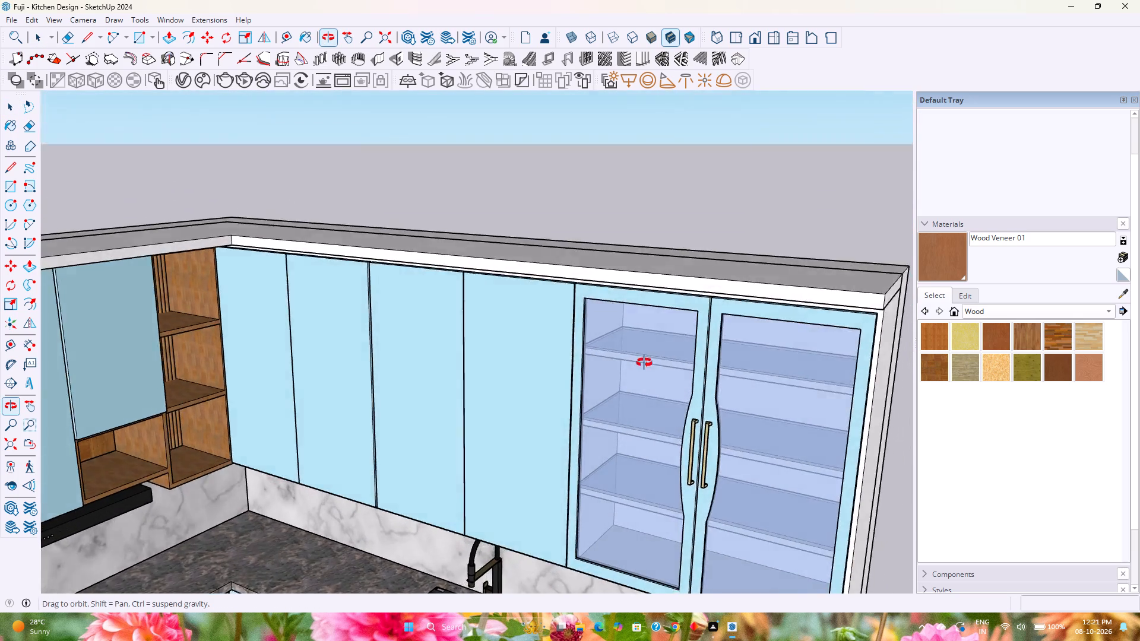
middle_click_drag(644, 363, 460, 307)
scroll(442, 261, "up", 4)
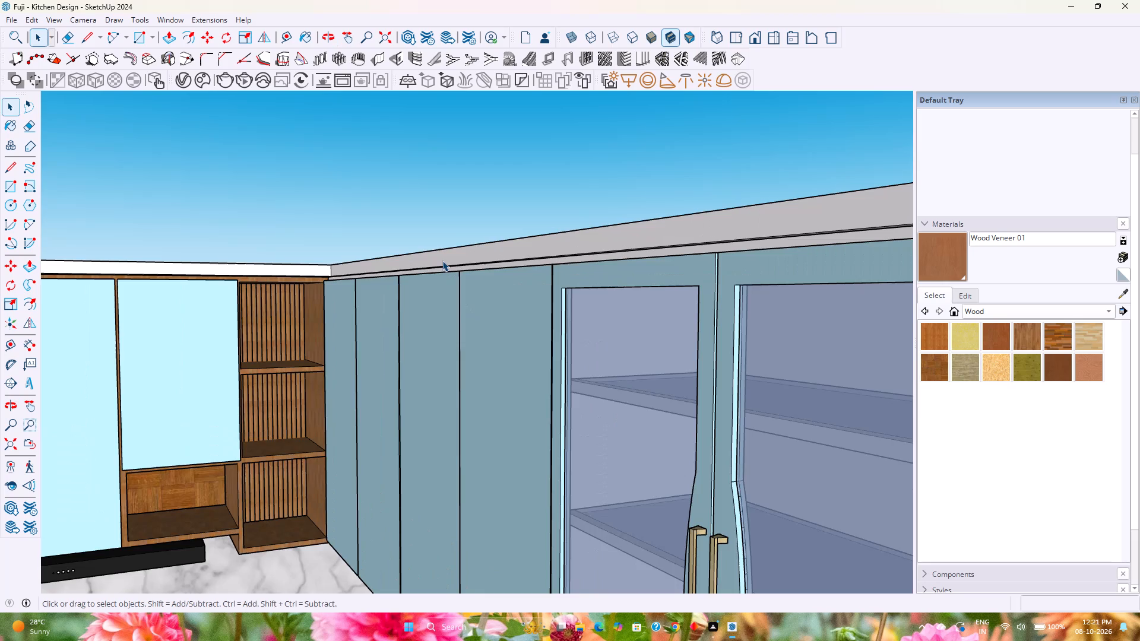
scroll(442, 261, "up", 8)
middle_click_drag(458, 302, 699, 353)
scroll(460, 350, "up", 6)
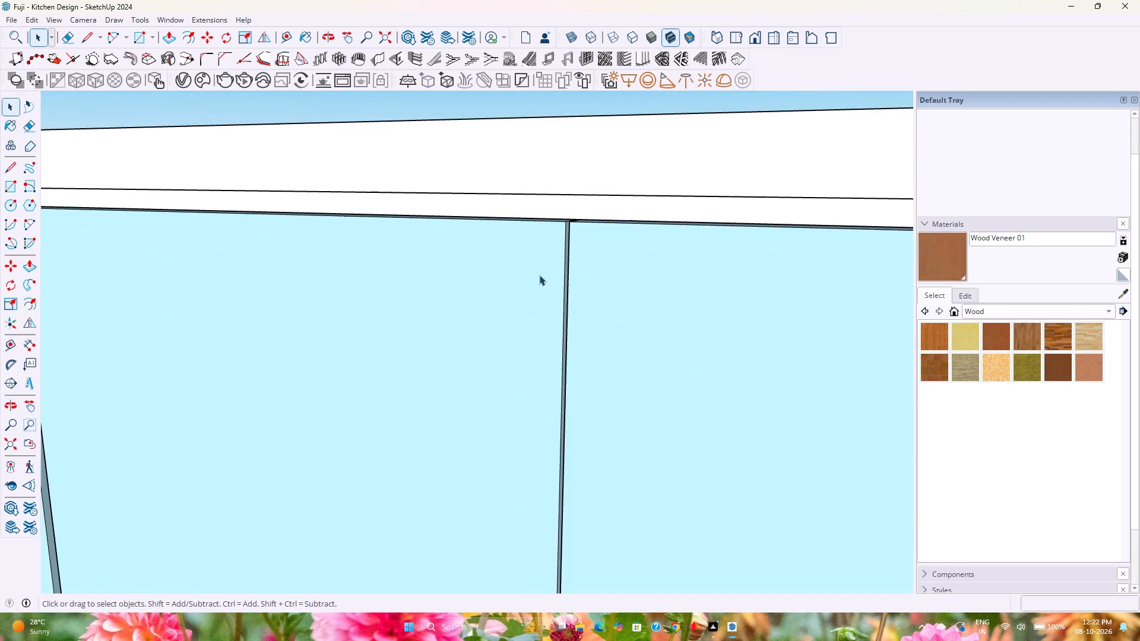
scroll(539, 275, "up", 12)
middle_click_drag(577, 227, 631, 238)
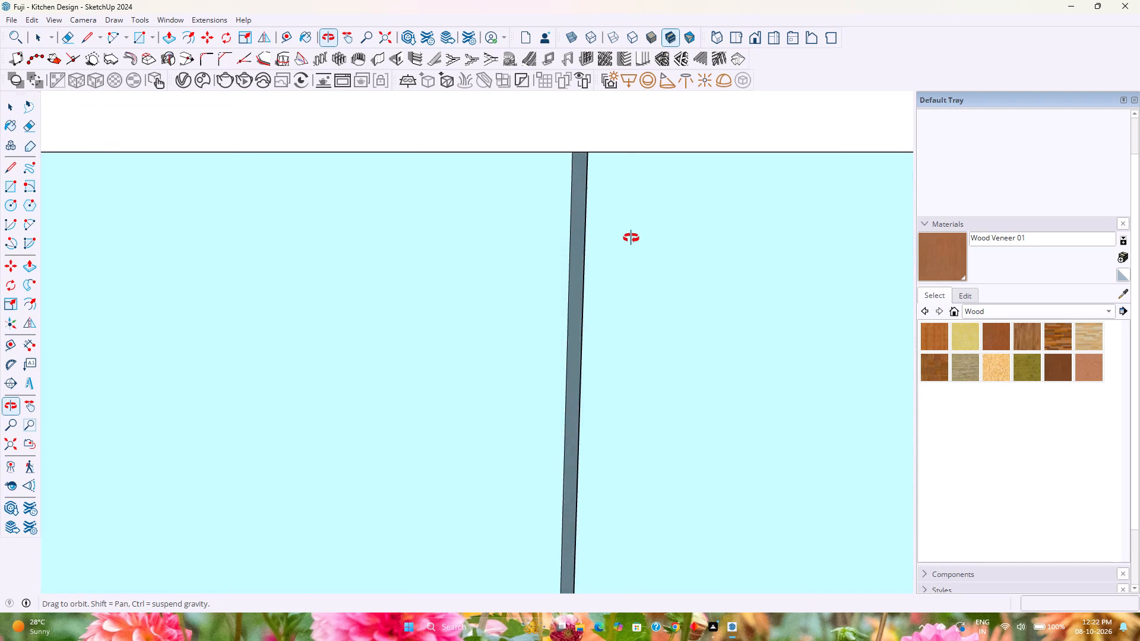
middle_click_drag(631, 238, 648, 302)
scroll(648, 302, "down", 20)
scroll(648, 302, "down", 12)
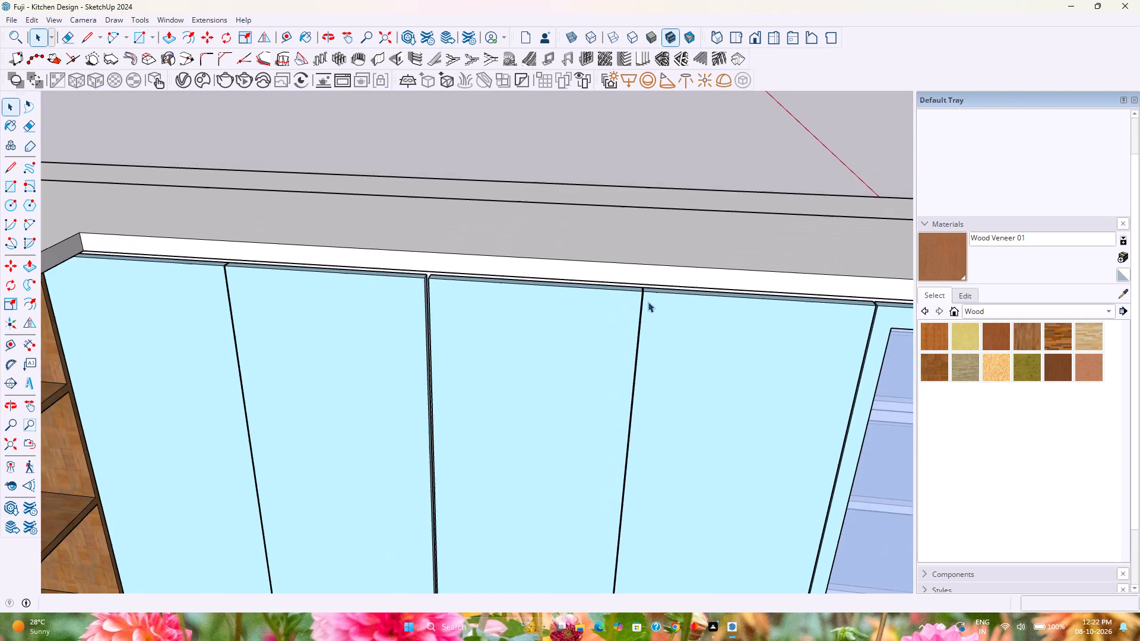
middle_click_drag(648, 302, 537, 275)
Inside the wall cabinet group, hide everything except the solid and glass doors above the sink by inverting the door selection.
scroll(537, 275, "down", 11)
left_click(526, 337)
triple_click(526, 337)
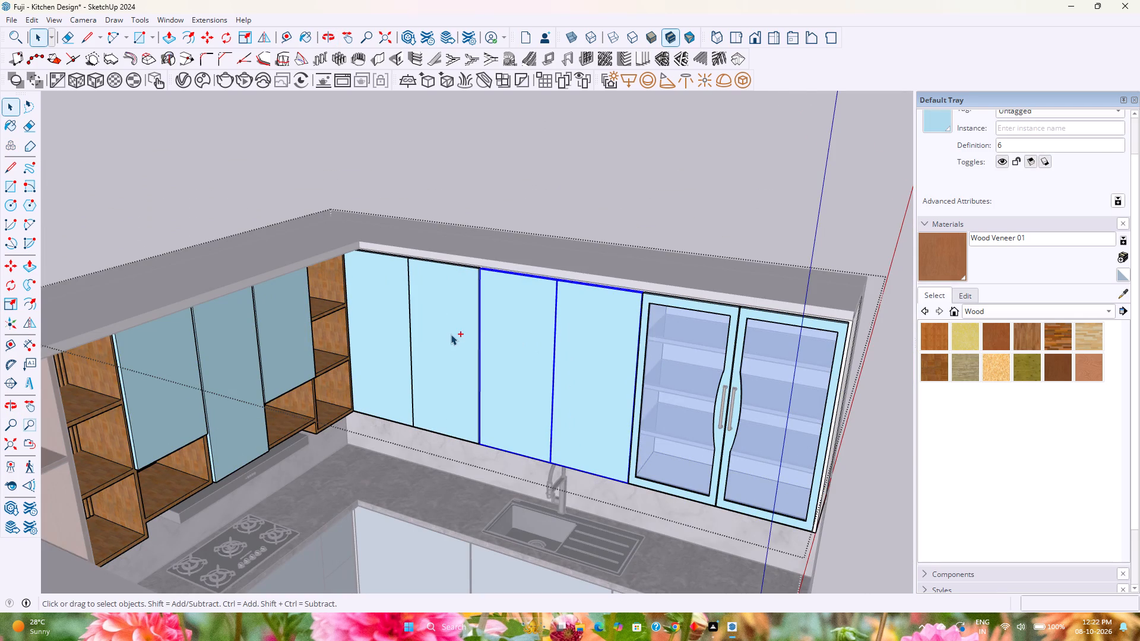
left_click(451, 334, "ctrl")
left_click(644, 329, "ctrl")
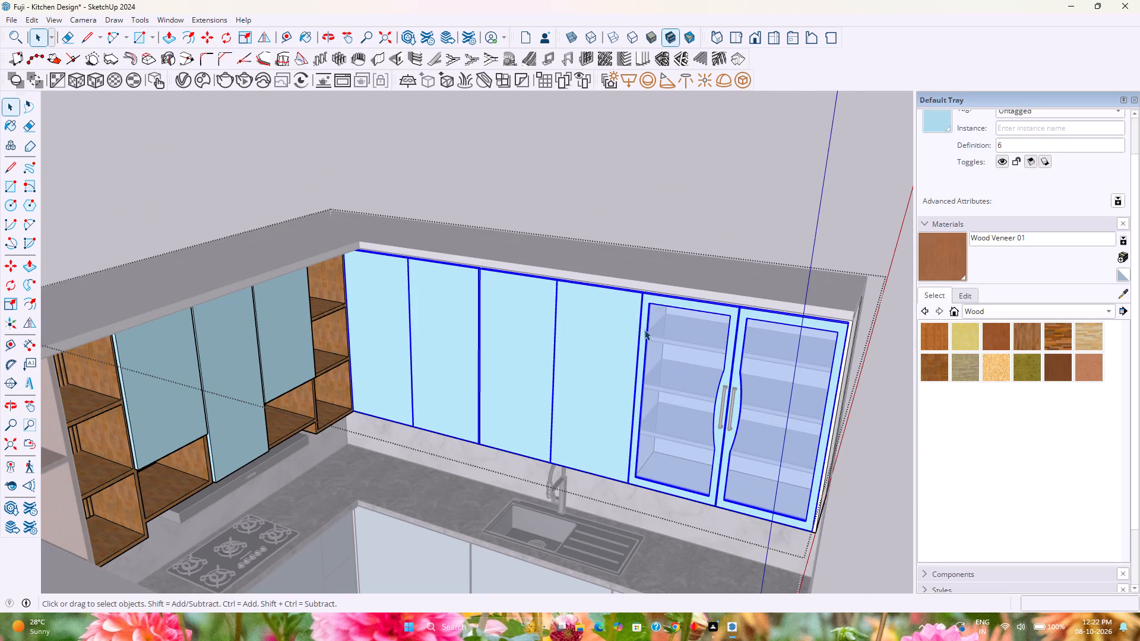
right_click(644, 329)
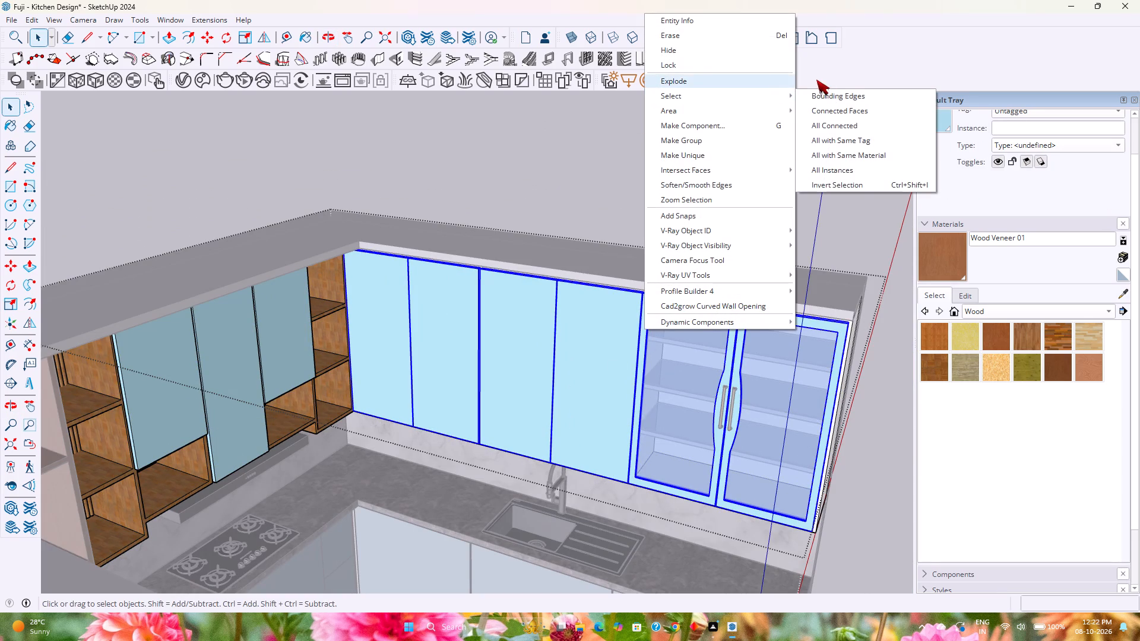
left_click(852, 180)
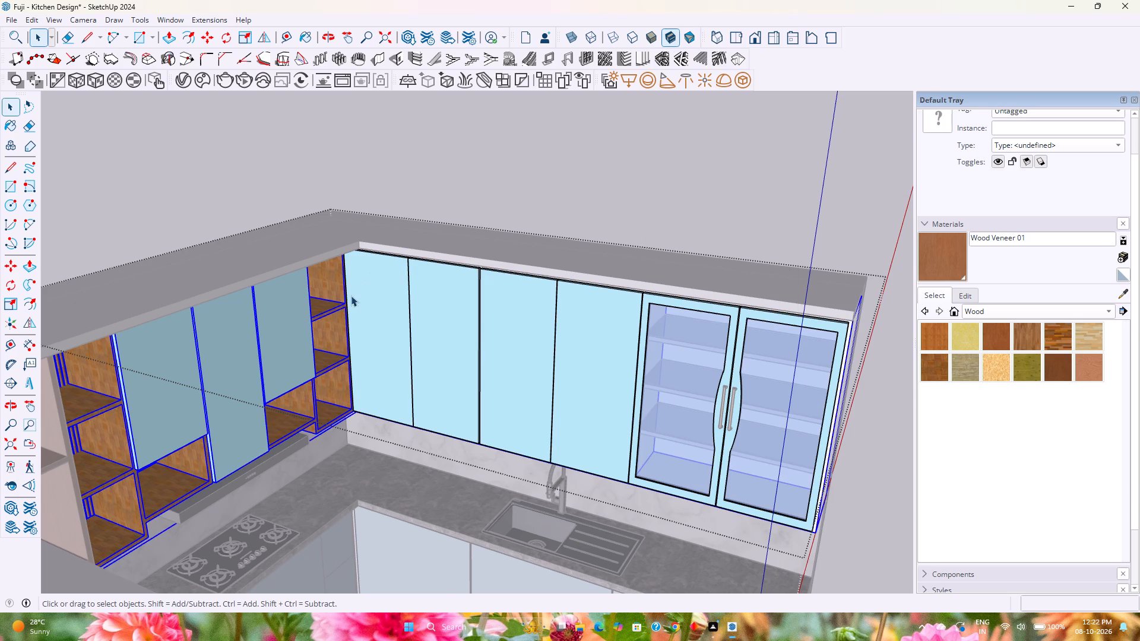
right_click(322, 322)
left_click(366, 360)
Open the glass wall door pair and delete the short edge bridging the gap between the doors at their top.
middle_click_drag(574, 359, 566, 355)
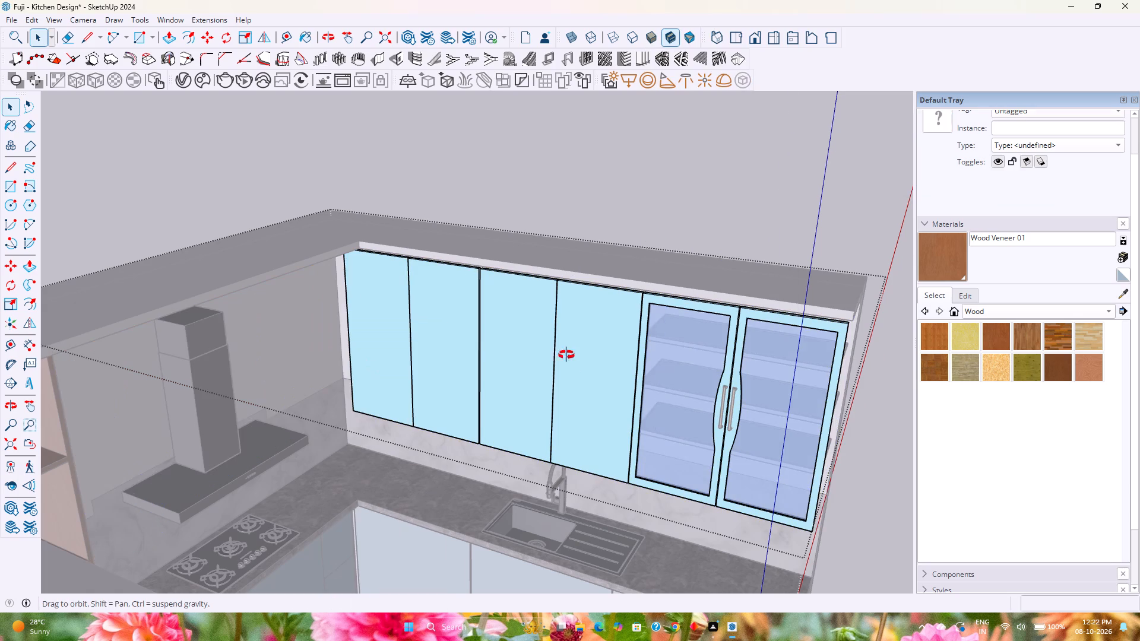
middle_click_drag(566, 355, 160, 277)
scroll(311, 339, "up", 3)
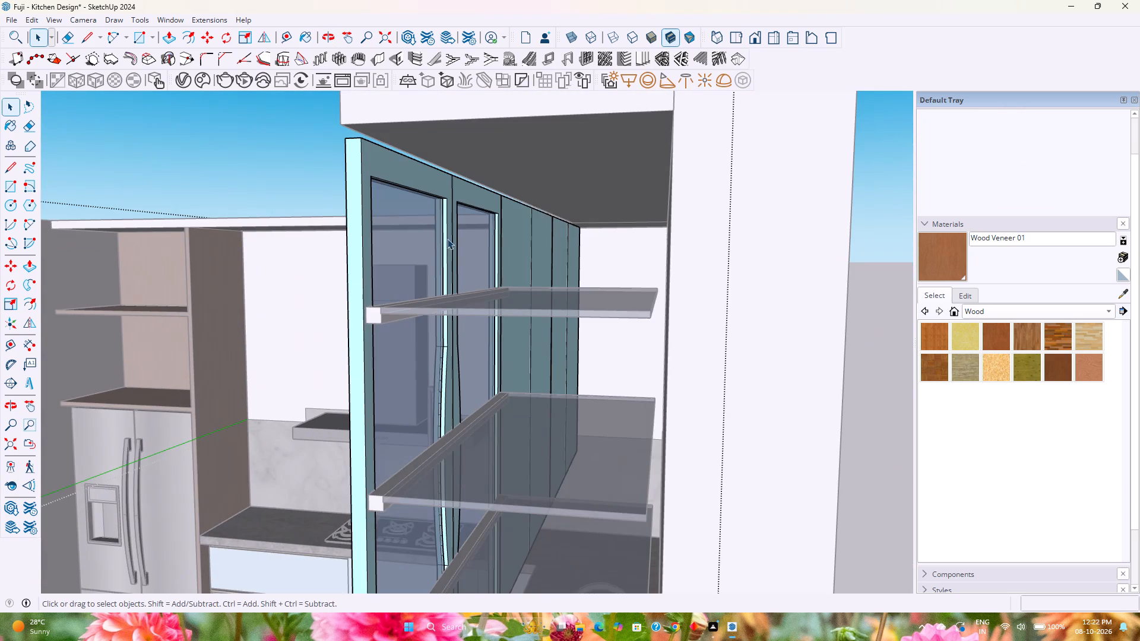
scroll(479, 202, "up", 12)
middle_click_drag(455, 207, 410, 239)
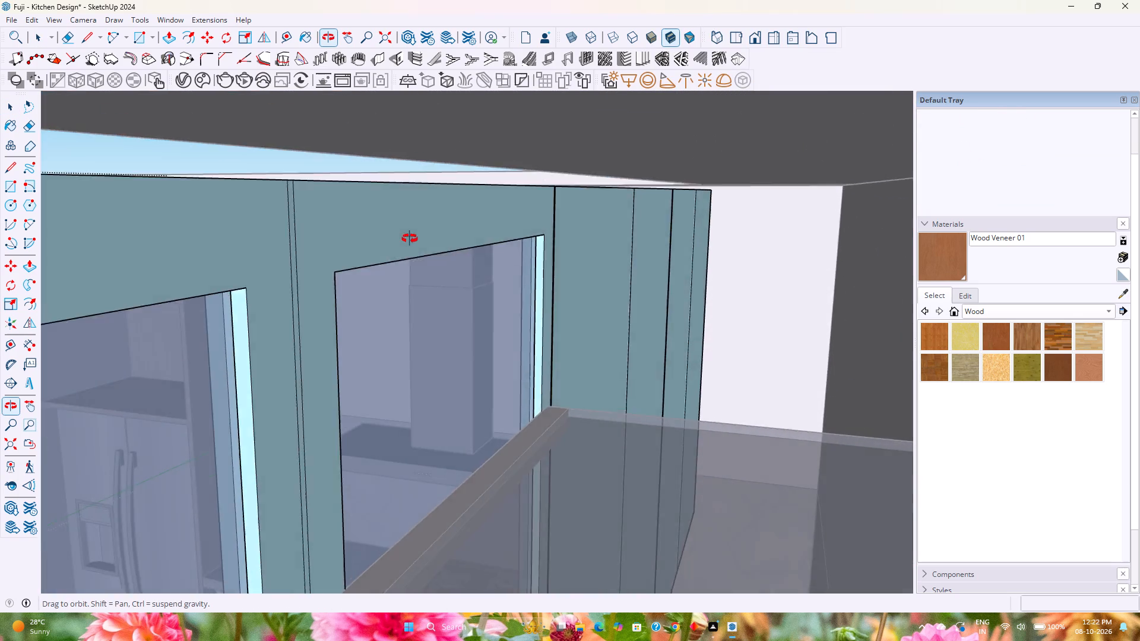
middle_click_drag(410, 239, 603, 252)
middle_click_drag(704, 249, 702, 249, "shift")
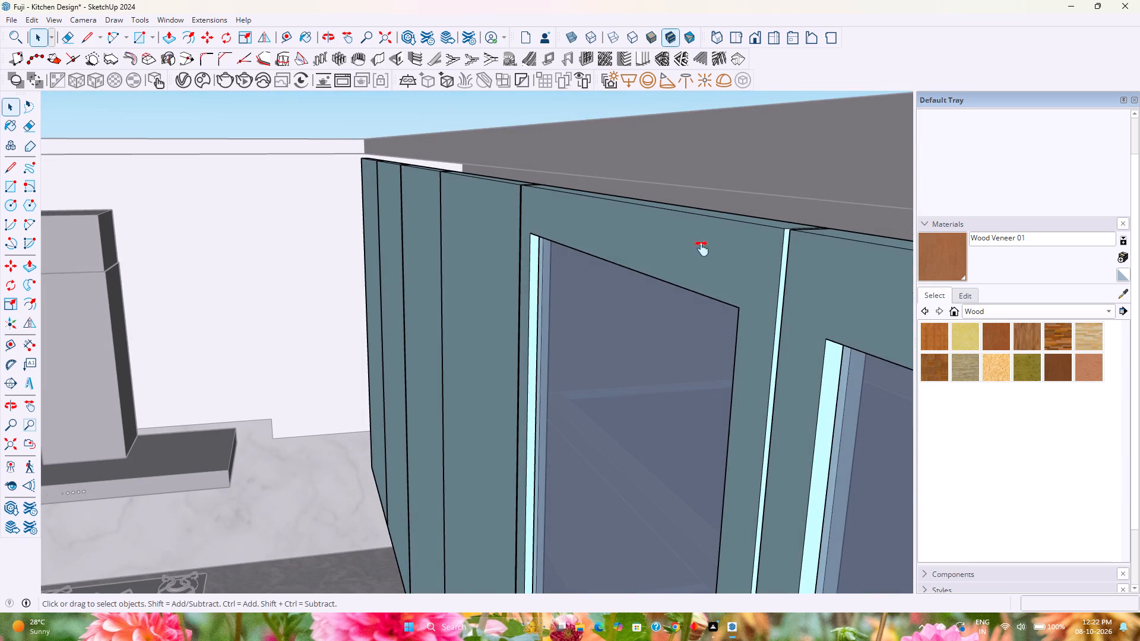
middle_click_drag(702, 249, 585, 268, "shift")
middle_click_drag(582, 272, 784, 285)
middle_click_drag(802, 283, 330, 259, "shift")
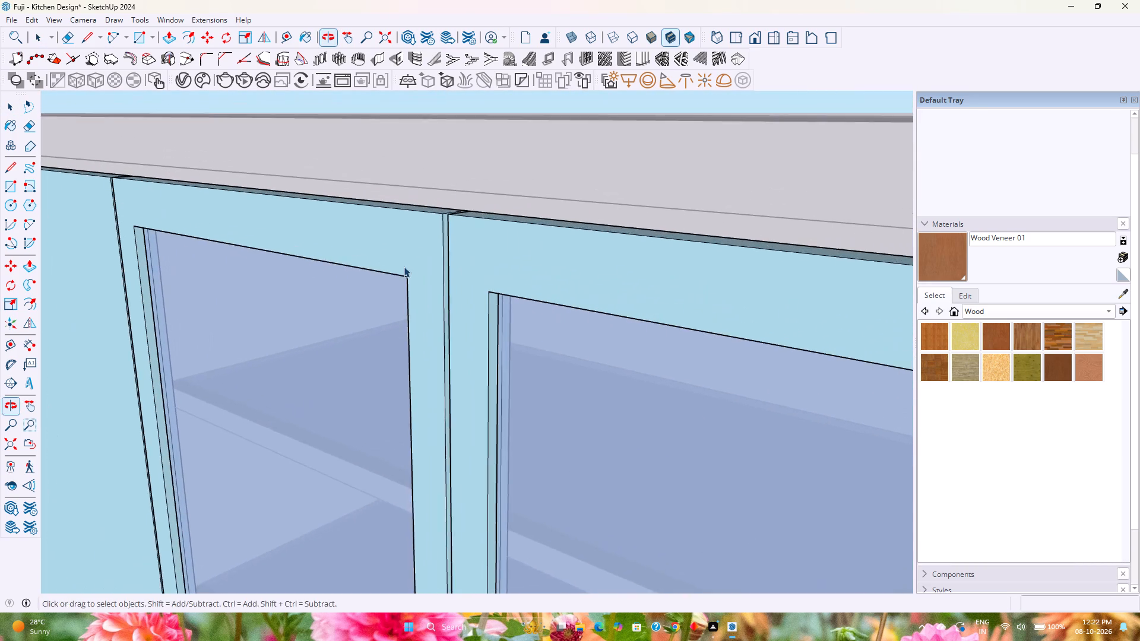
scroll(402, 261, "up", 4)
middle_click_drag(436, 250, 537, 242)
middle_click_drag(638, 192, 459, 278, "shift")
scroll(460, 277, "up", 1, "shift")
middle_click_drag(457, 288, 544, 269)
scroll(537, 264, "up", 19)
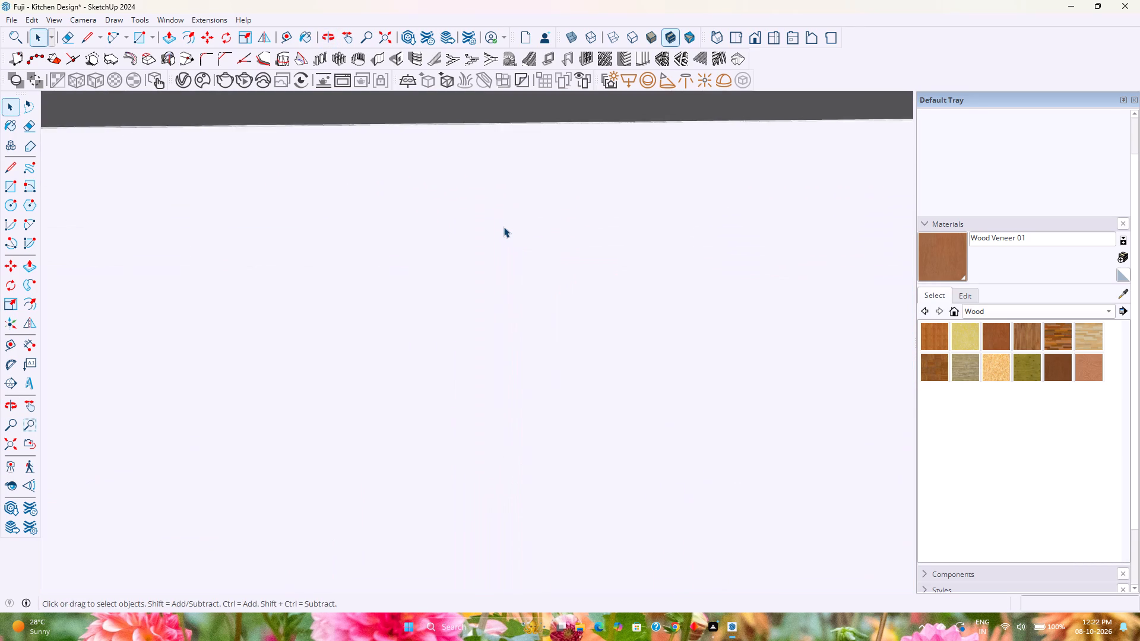
scroll(503, 227, "up", 3)
scroll(503, 228, "down", 15)
middle_click_drag(514, 248, 486, 262)
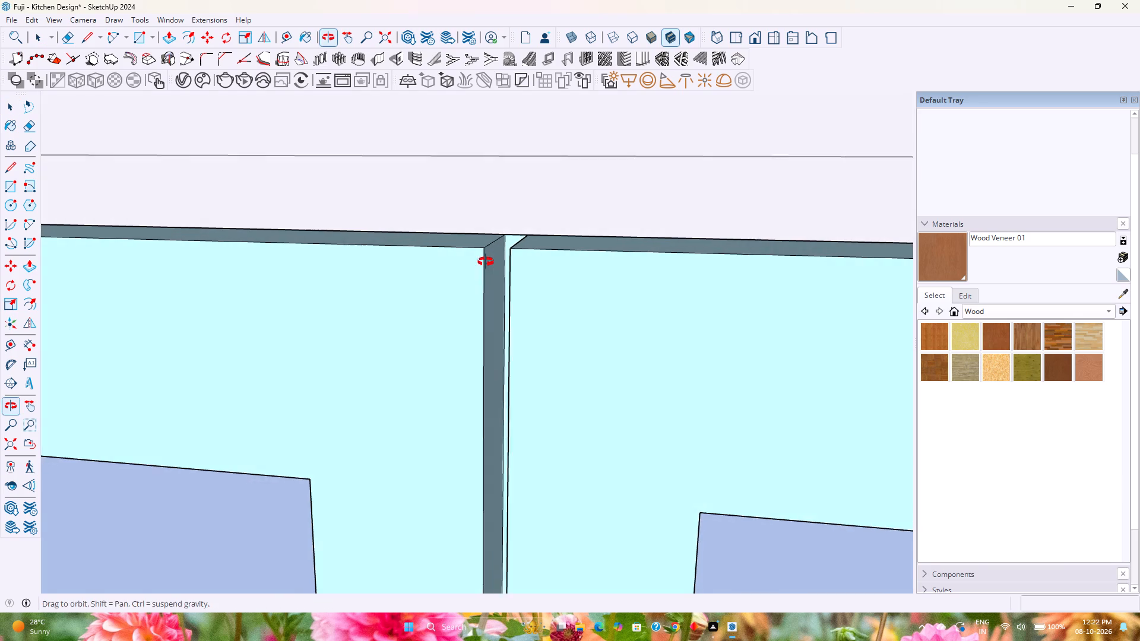
middle_click_drag(486, 262, 485, 262)
scroll(533, 209, "up", 2)
scroll(492, 278, "up", 3)
scroll(491, 283, "down", 3)
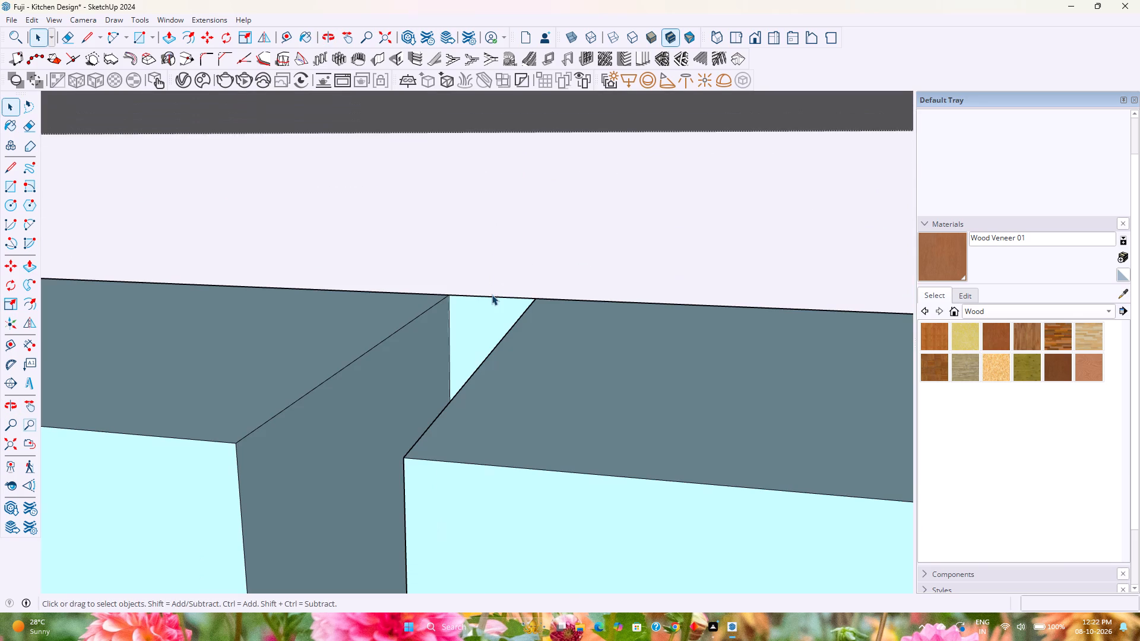
left_click(492, 294)
double_click(491, 298)
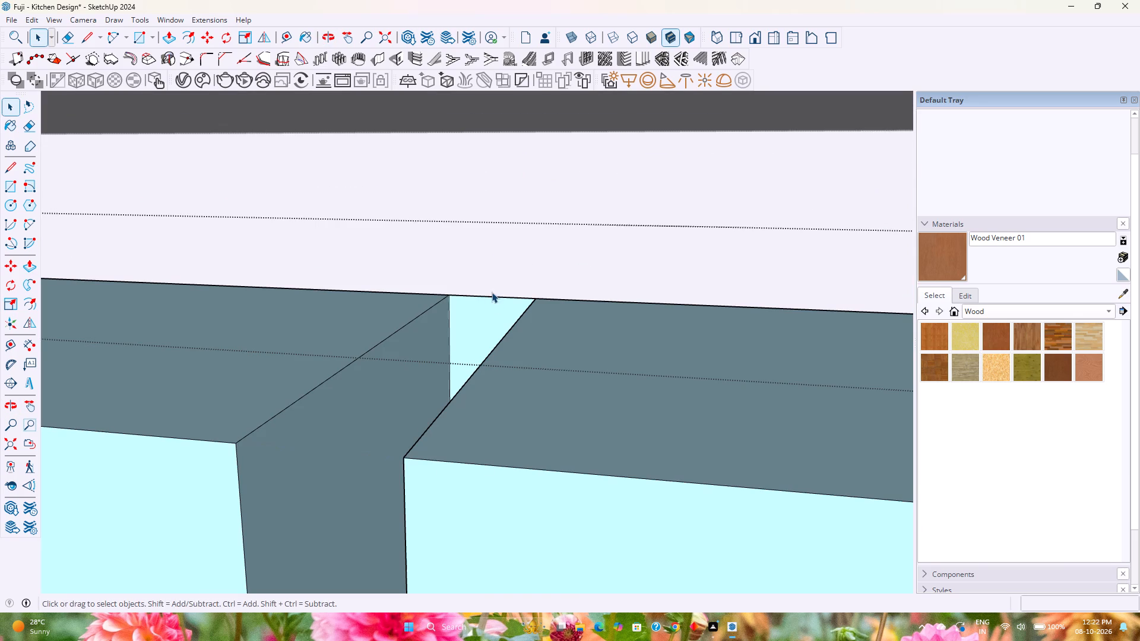
left_click(492, 297)
key("Delete")
Delete the short edge bridging the gap between the two glass wall doors at their bottom.
scroll(492, 297, "down", 4)
middle_click_drag(492, 297, 520, 264)
scroll(527, 267, "down", 20)
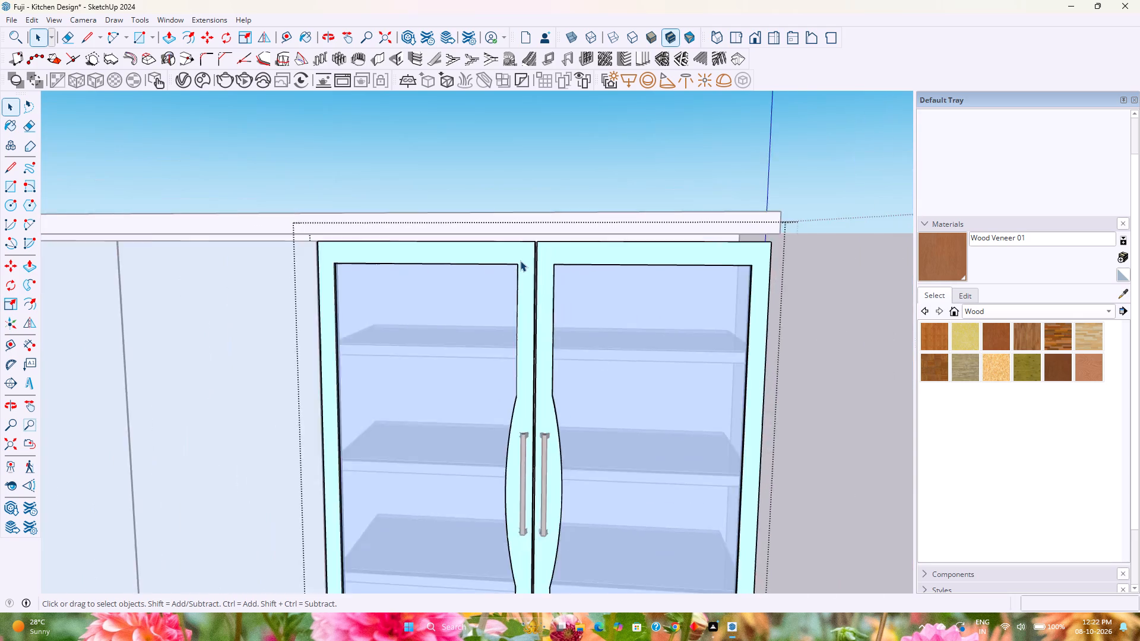
scroll(520, 261, "down", 6)
left_click(12, 449)
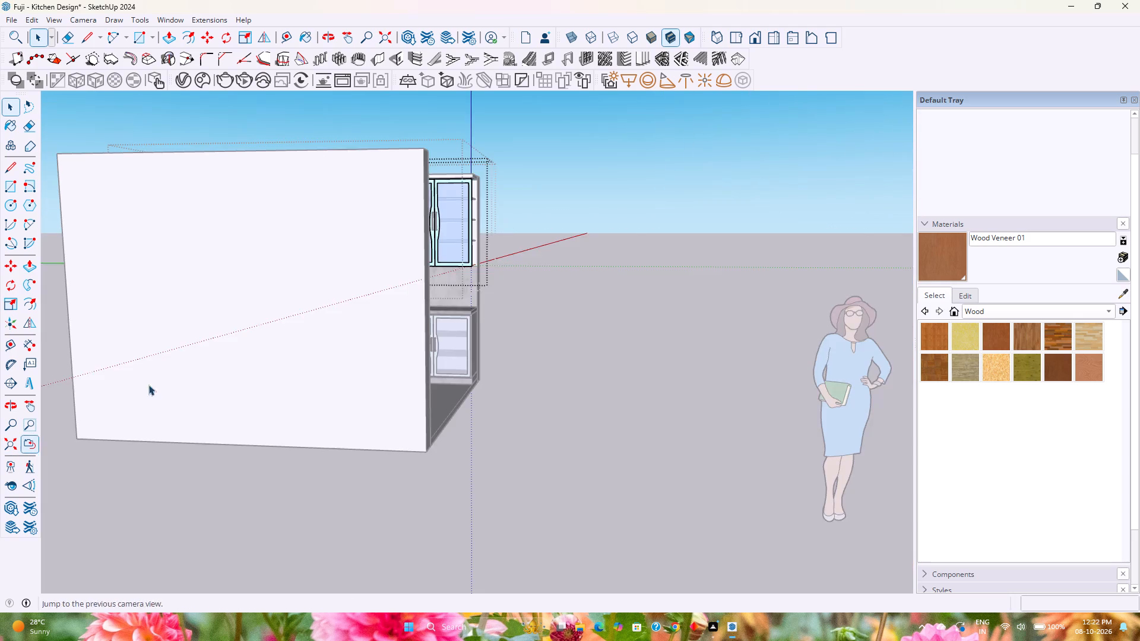
middle_click_drag(362, 306, 295, 313)
scroll(439, 255, "up", 14)
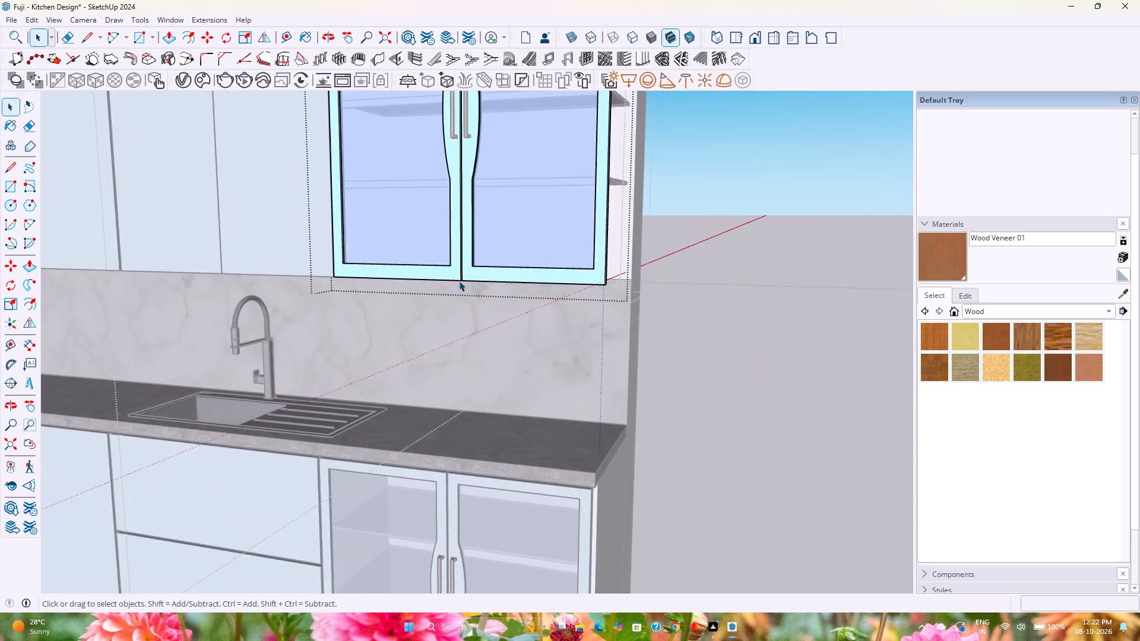
scroll(459, 281, "up", 17)
middle_click_drag(460, 272, 584, 131)
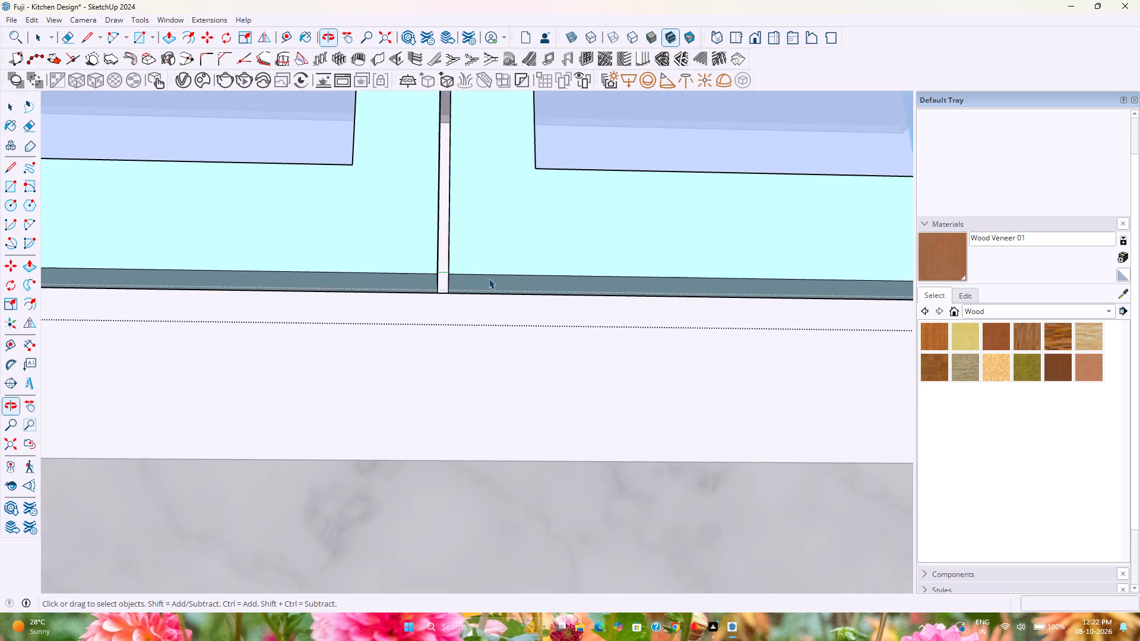
scroll(459, 295, "up", 5)
left_click(439, 299)
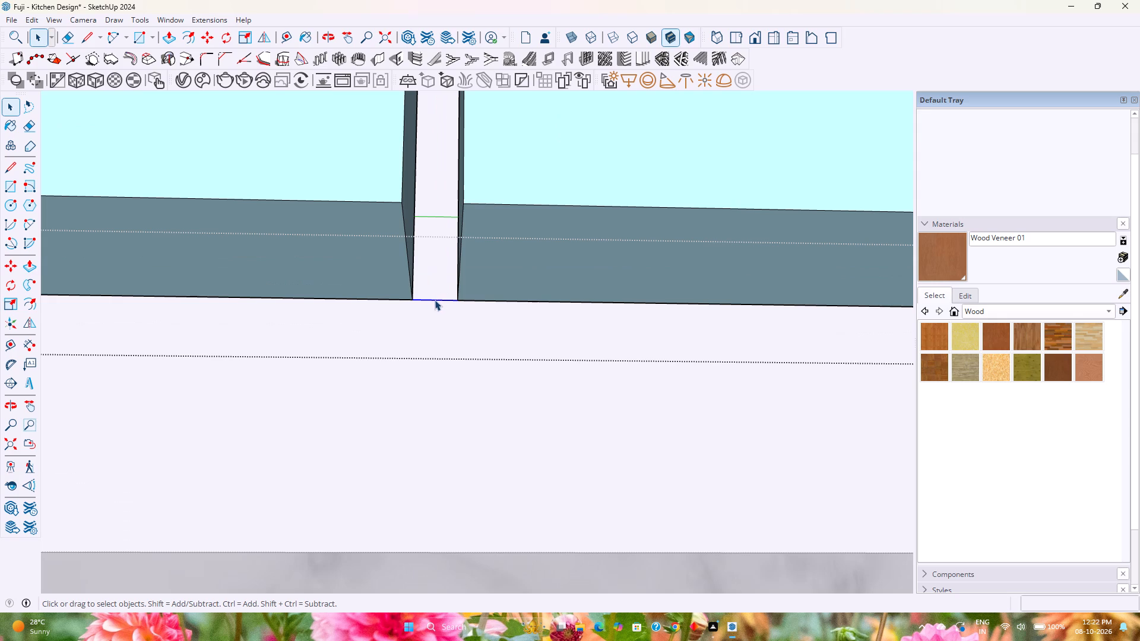
key("Delete")
Open the solid wall door pair beside the glass doors and delete the short edge bridging its bottom gap.
scroll(436, 283, "down", 20)
scroll(436, 283, "down", 1)
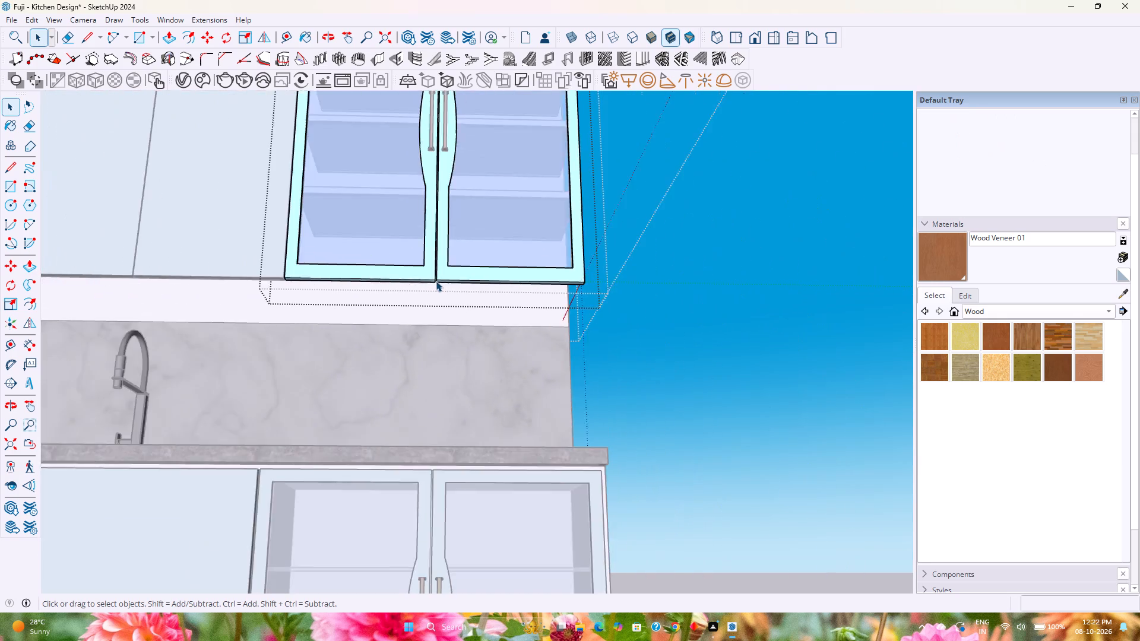
scroll(436, 281, "down", 5)
left_click(6, 449)
middle_click_drag(364, 335, 85, 402)
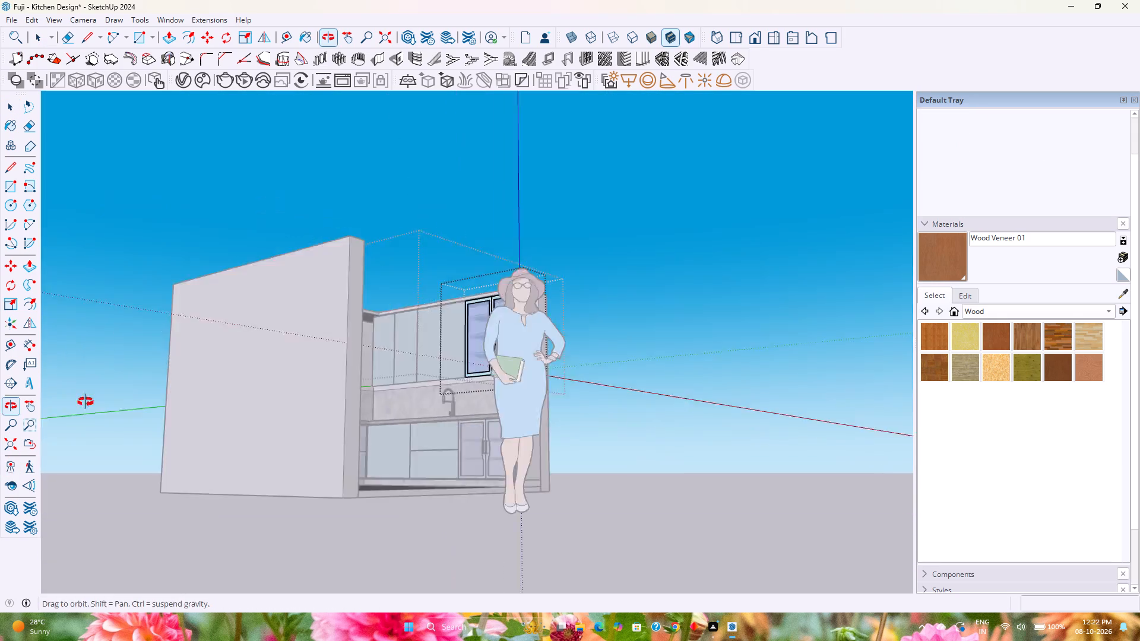
middle_click_drag(85, 402, 82, 407)
scroll(477, 335, "up", 3)
scroll(490, 383, "up", 3)
key("Escape")
scroll(467, 355, "up", 4)
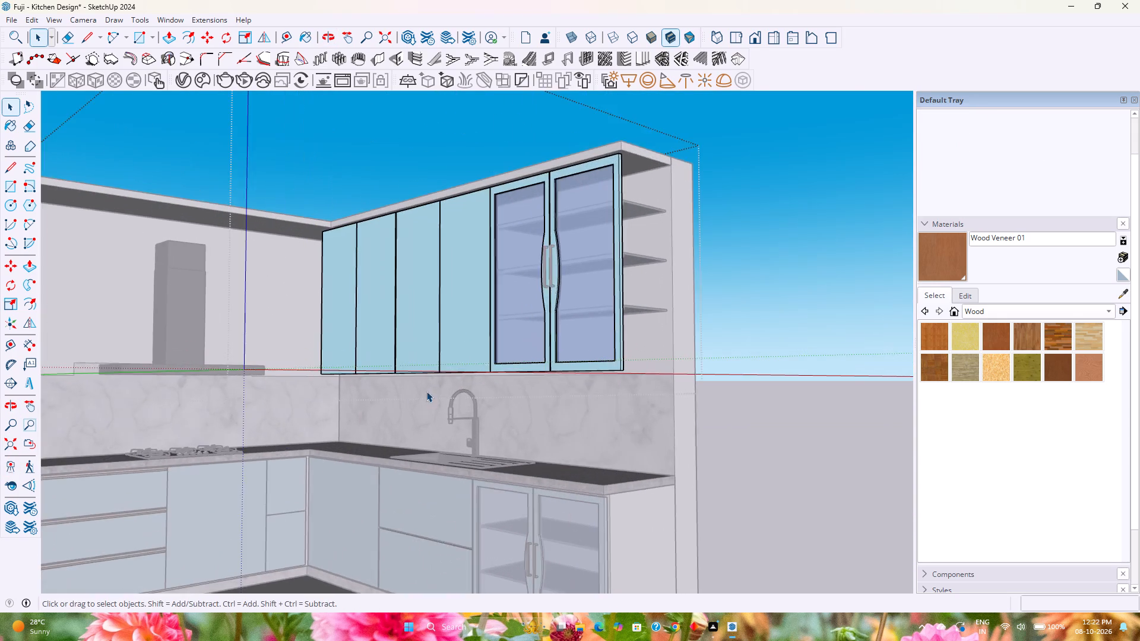
scroll(426, 391, "up", 3)
double_click(474, 312)
scroll(463, 360, "up", 5)
middle_click_drag(460, 370, 479, 283)
scroll(488, 176, "up", 20)
scroll(488, 176, "up", 2)
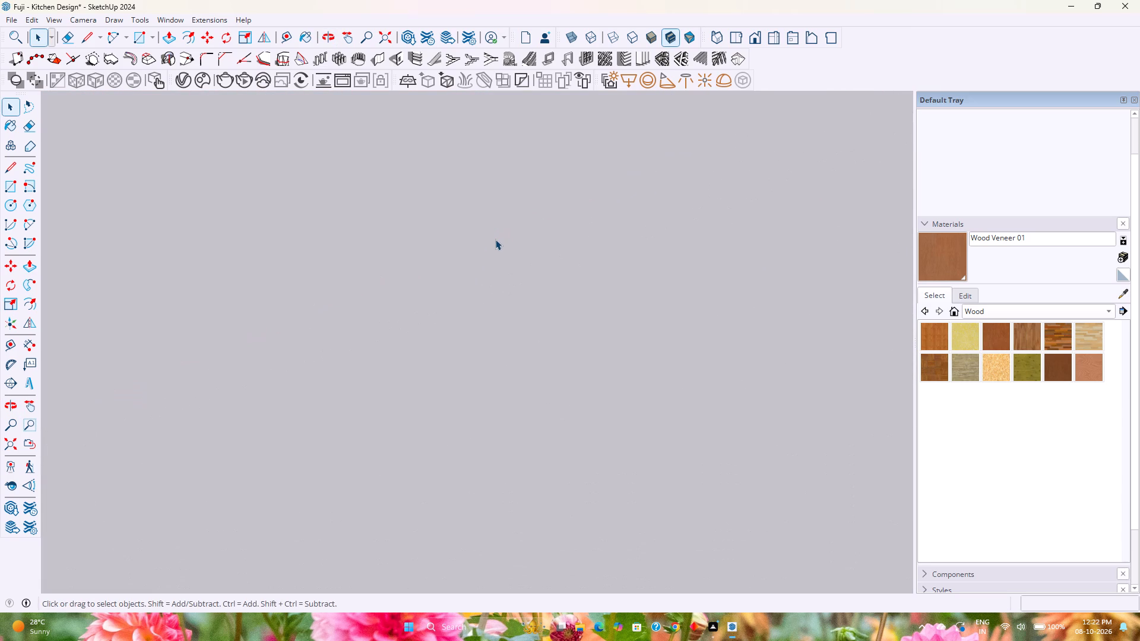
scroll(495, 239, "down", 8)
scroll(495, 233, "up", 5)
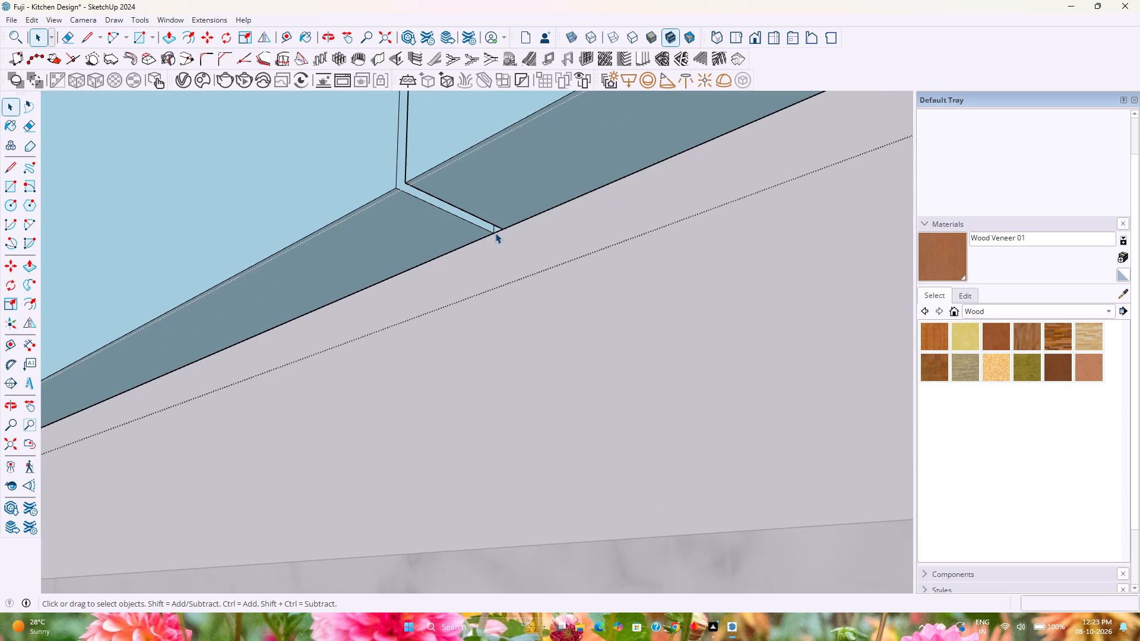
left_click(496, 232)
key("Delete")
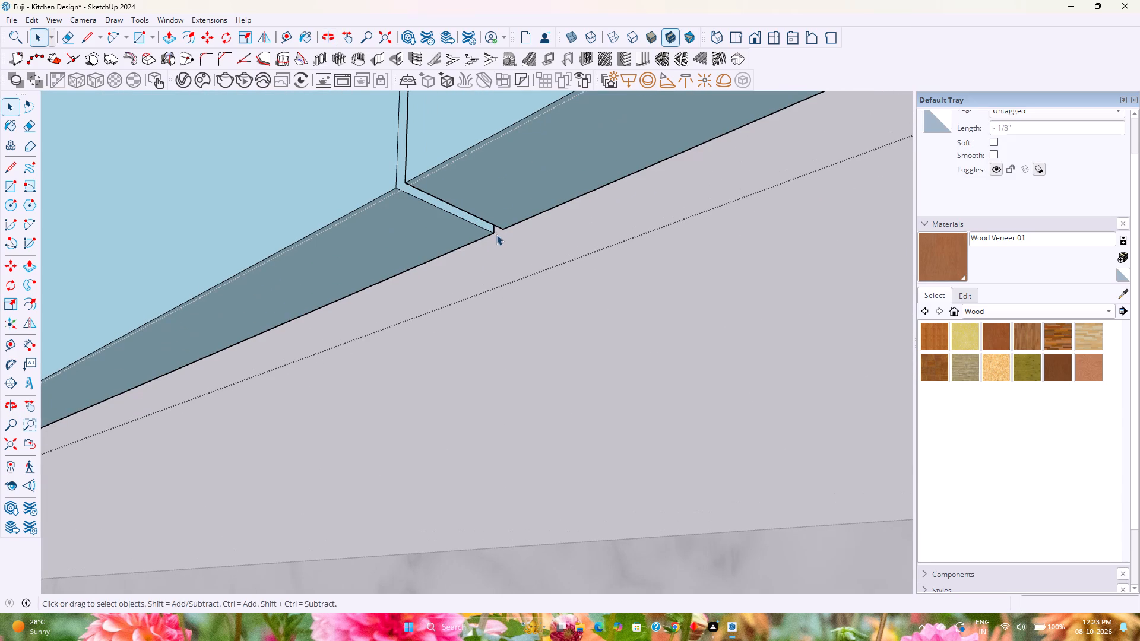
scroll(496, 238, "down", 6)
key("Escape")
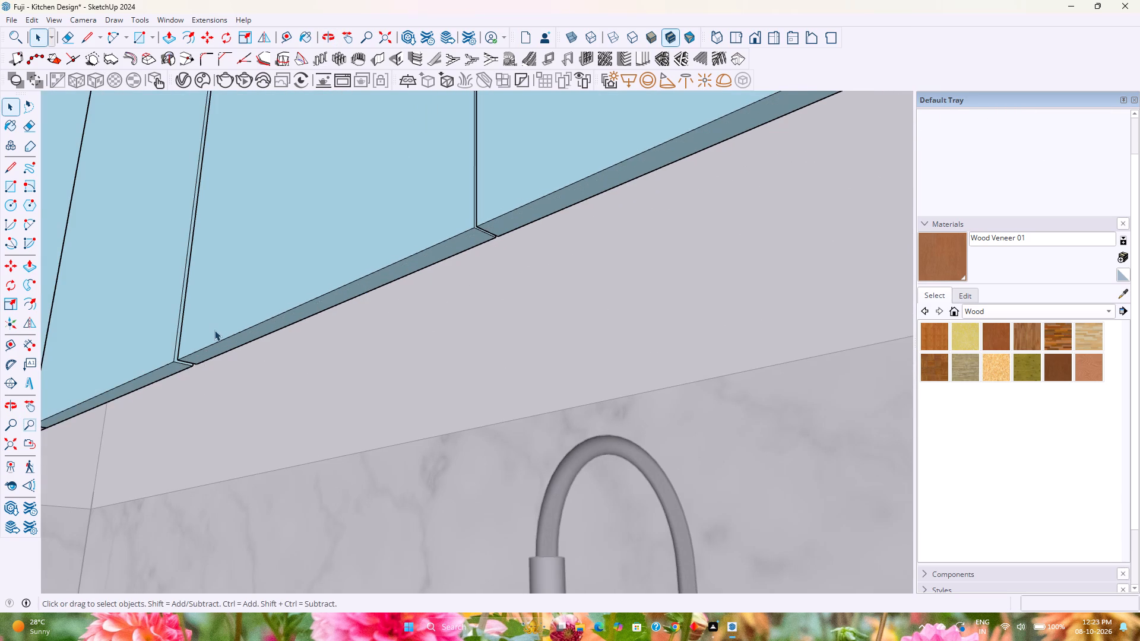
Examine the bottom gaps of the remaining solid wall doors for leftover bridging edges.
middle_click_drag(214, 330, 694, 283, "shift")
scroll(398, 396, "up", 7)
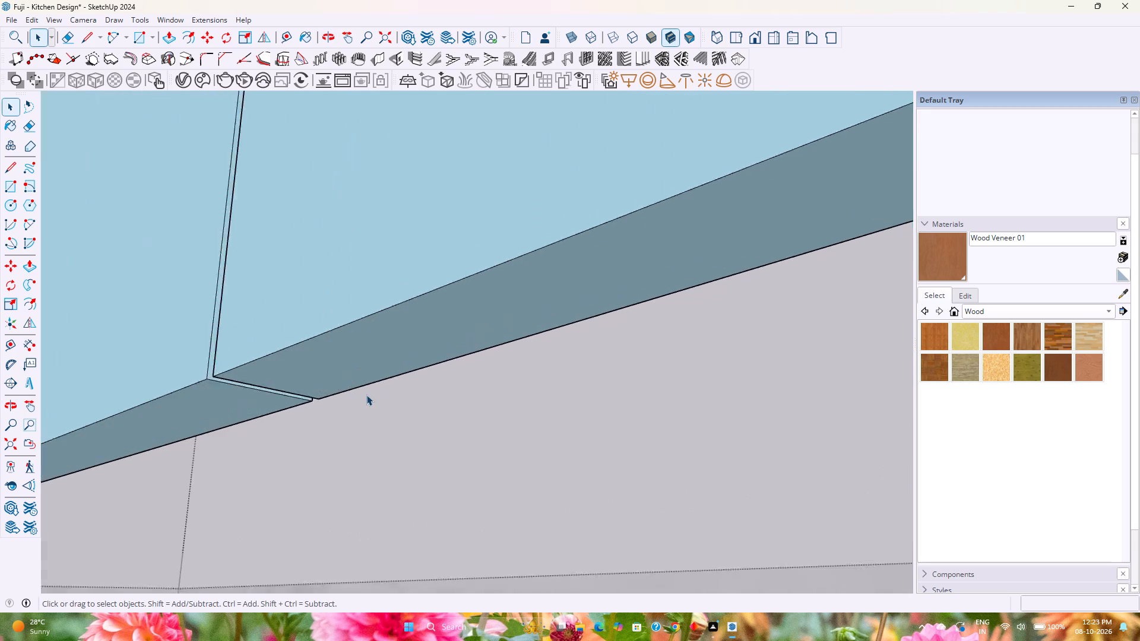
scroll(366, 395, "up", 4)
middle_click_drag(366, 395, 380, 396)
scroll(388, 396, "down", 8)
left_click(4, 449)
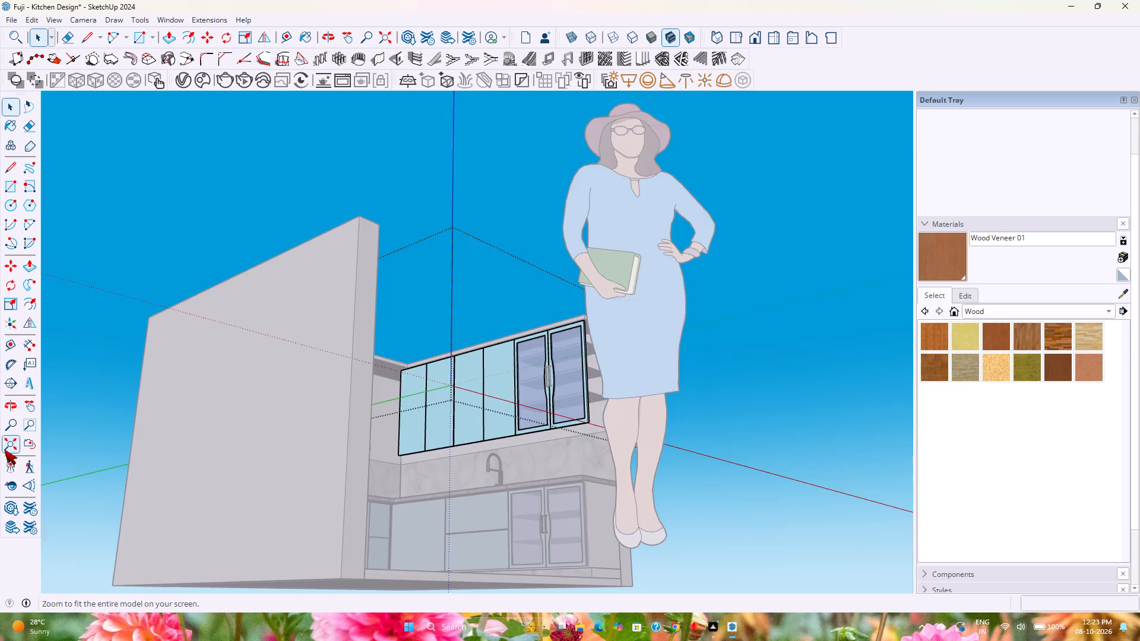
Unhide the hidden wall cabinets and wood shelving.
scroll(101, 402, "down", 2)
middle_click_drag(177, 399, 165, 515)
key("Escape")
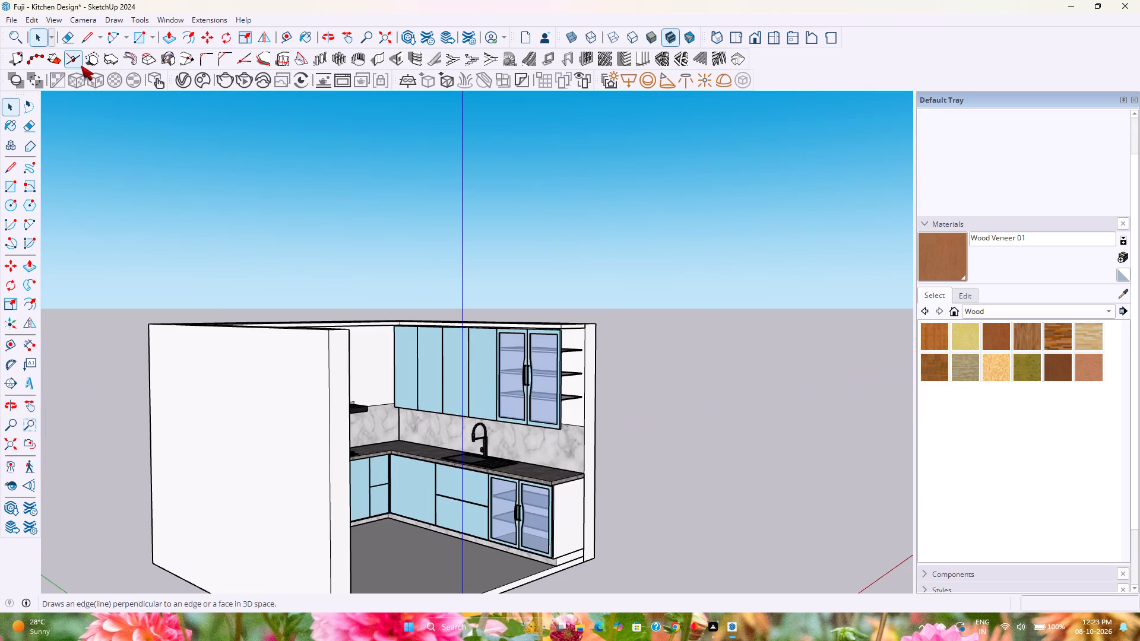
left_click(39, 23)
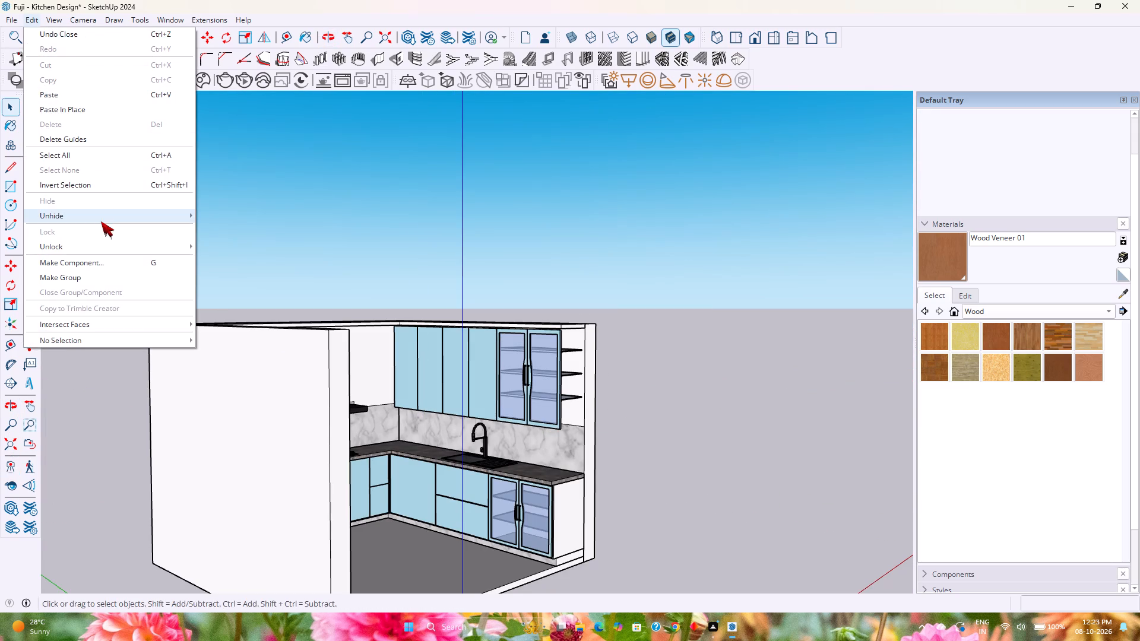
left_click(219, 232)
key("Escape")
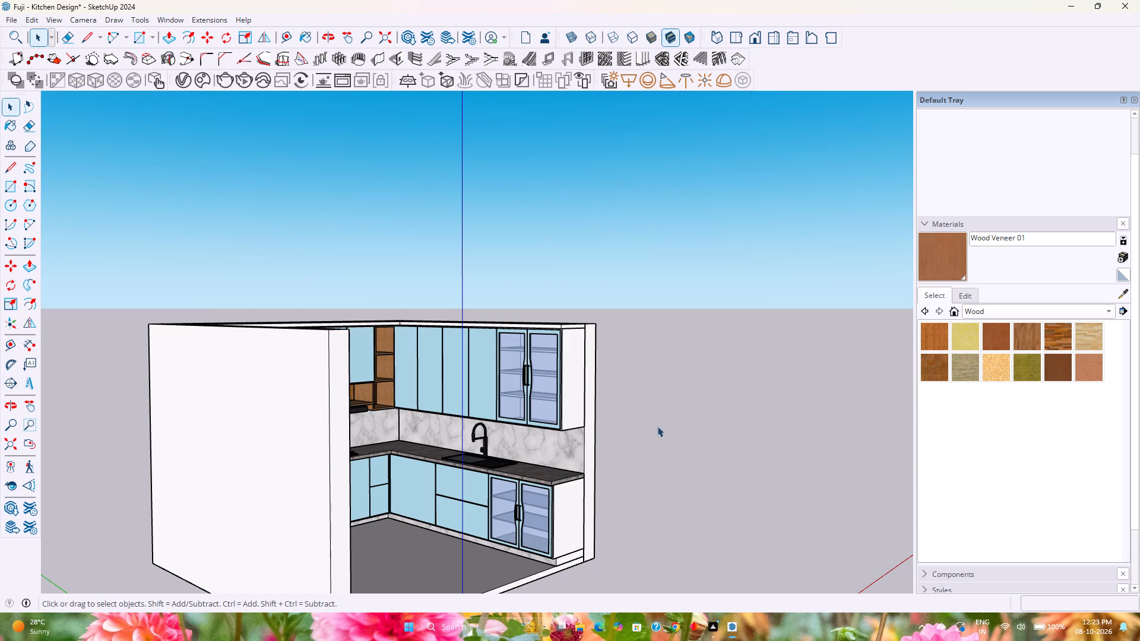
Save the kitchen model.
key("ctrl+s")
Set the camera to the standard front view and frame the fridge, hob wall and sink run closely for rendering.
scroll(540, 348, "up", 1)
middle_click_drag(540, 352, 390, 367)
scroll(390, 367, "down", 4)
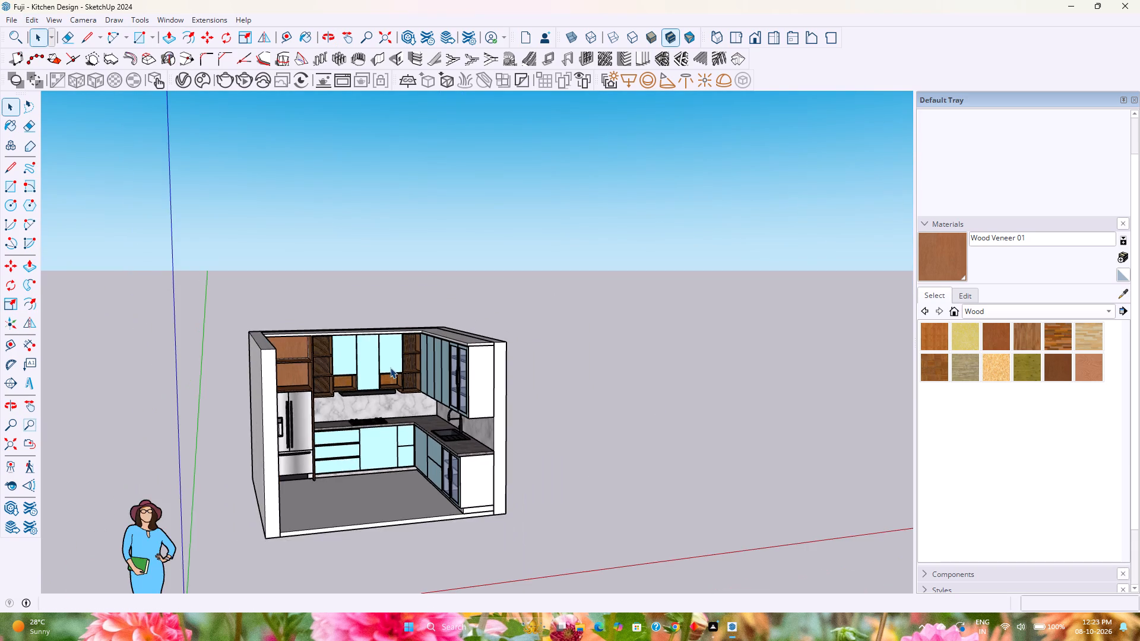
scroll(420, 403, "up", 5)
middle_click_drag(423, 407, 368, 367)
scroll(368, 367, "down", 2)
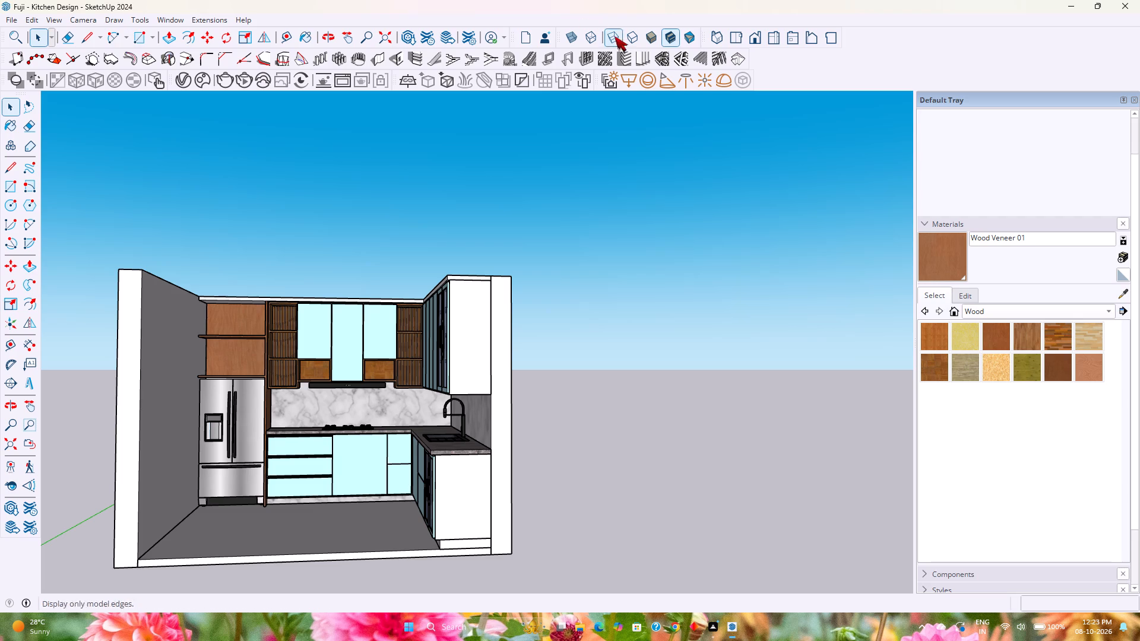
left_click(750, 36)
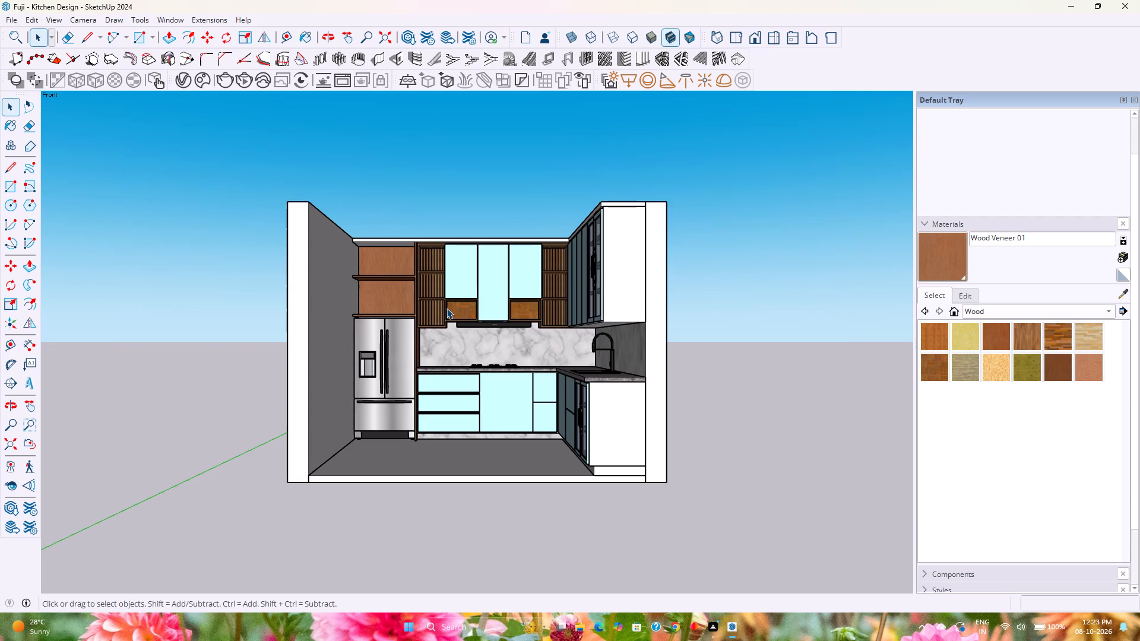
scroll(446, 308, "up", 5)
middle_click_drag(501, 319, 478, 297, "shift")
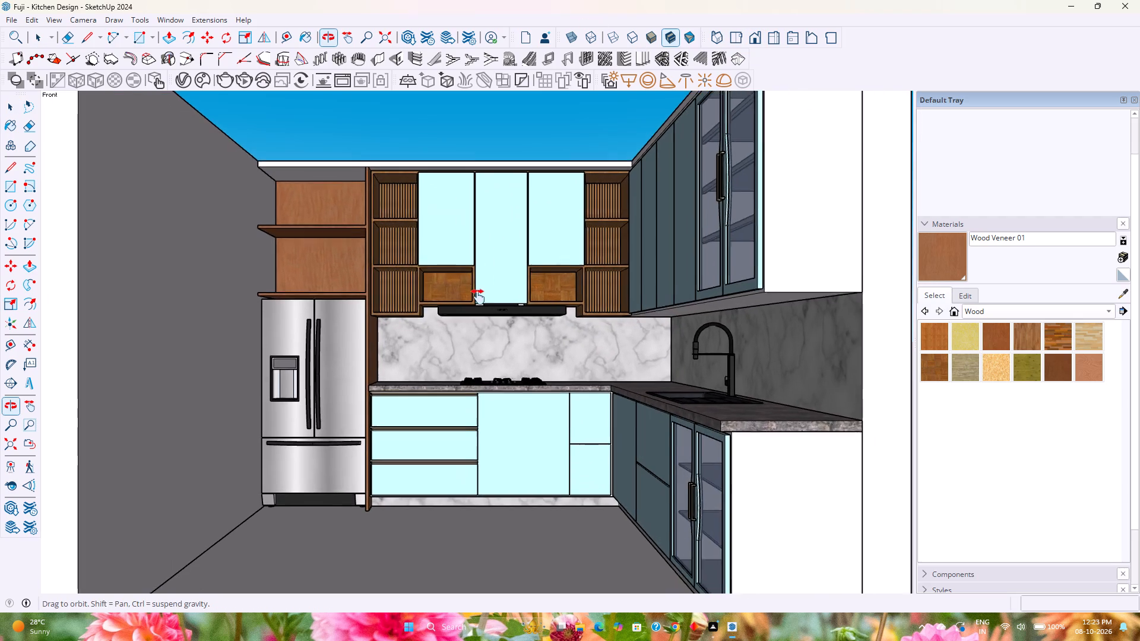
middle_click_drag(478, 297, 490, 289, "shift")
scroll(491, 293, "up", 2)
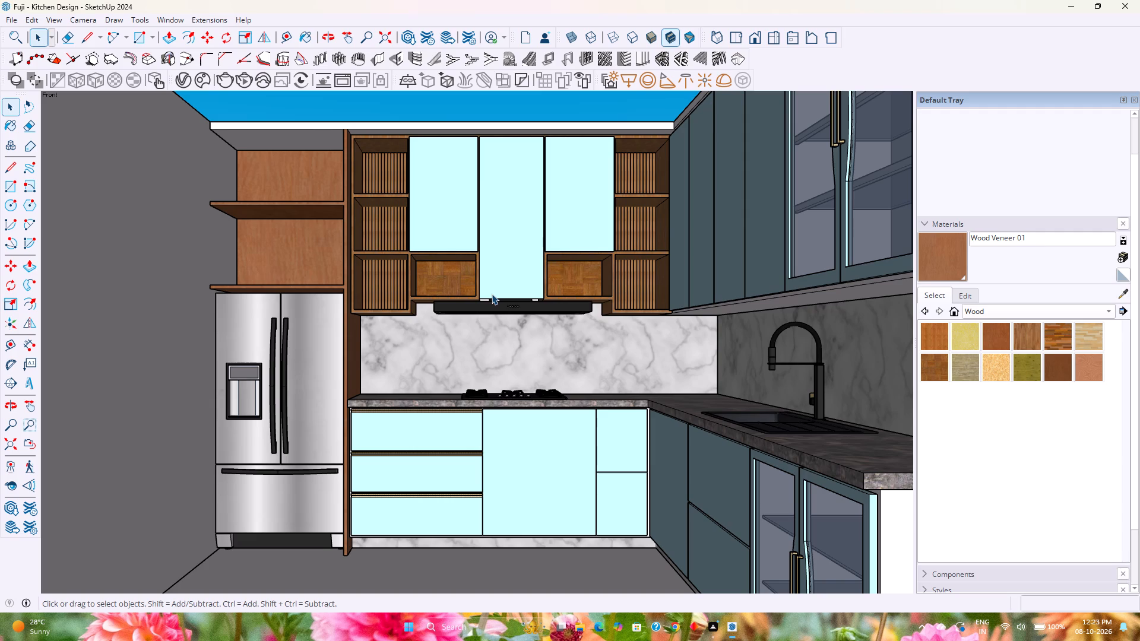
scroll(492, 294, "up", 1)
scroll(492, 294, "down", 1)
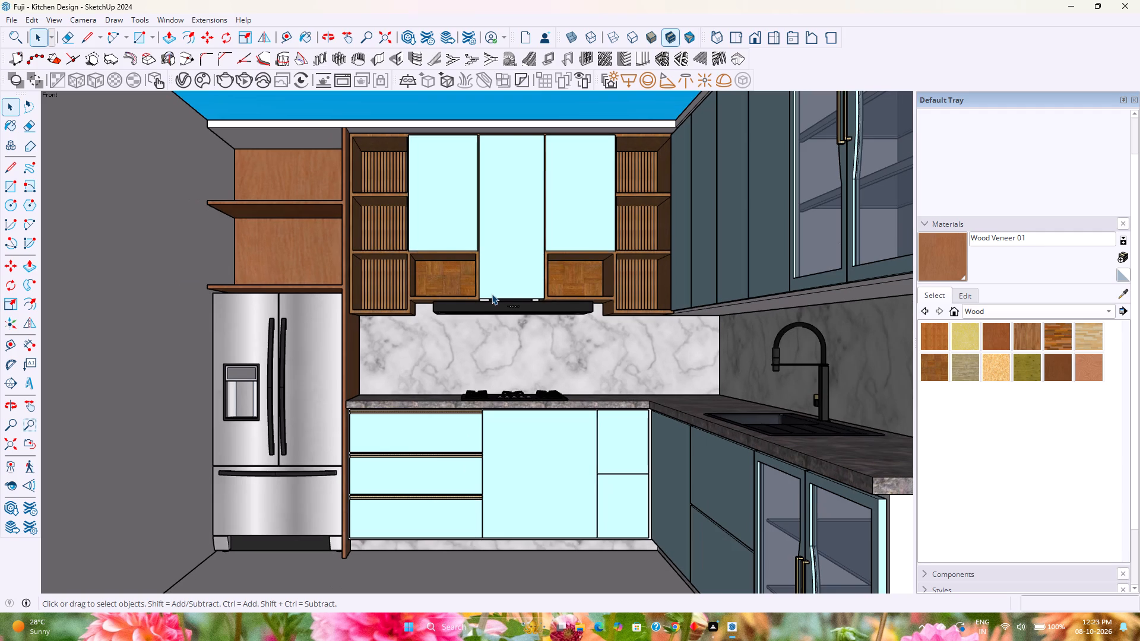
middle_click_drag(492, 294, 503, 326, "shift")
scroll(503, 326, "down", 1)
middle_click_drag(499, 341, 497, 328)
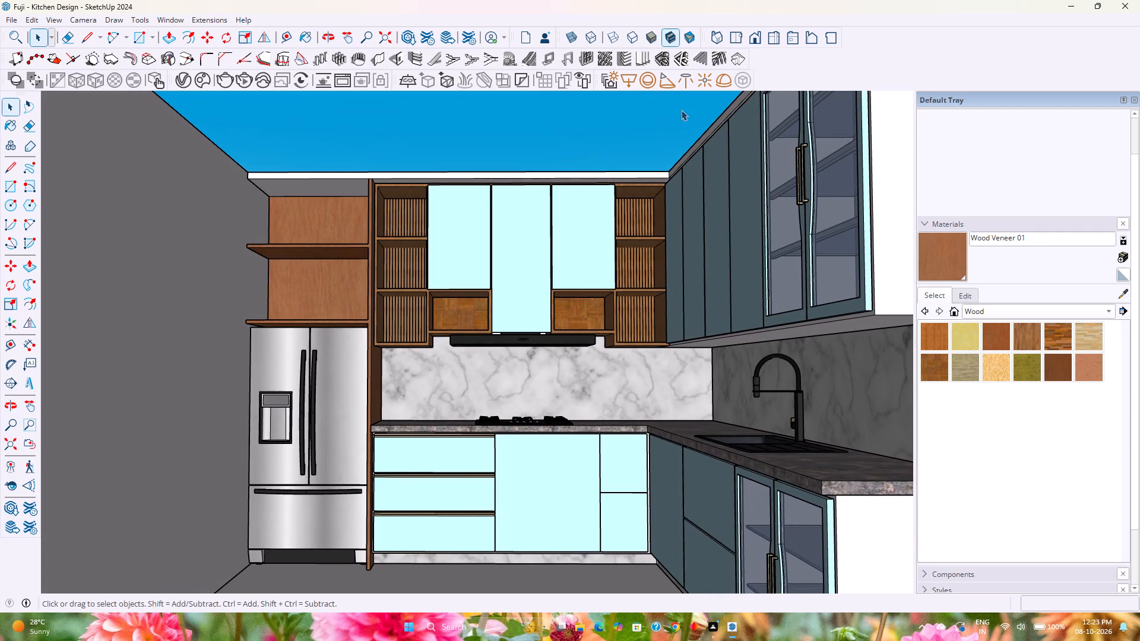
left_click(714, 43)
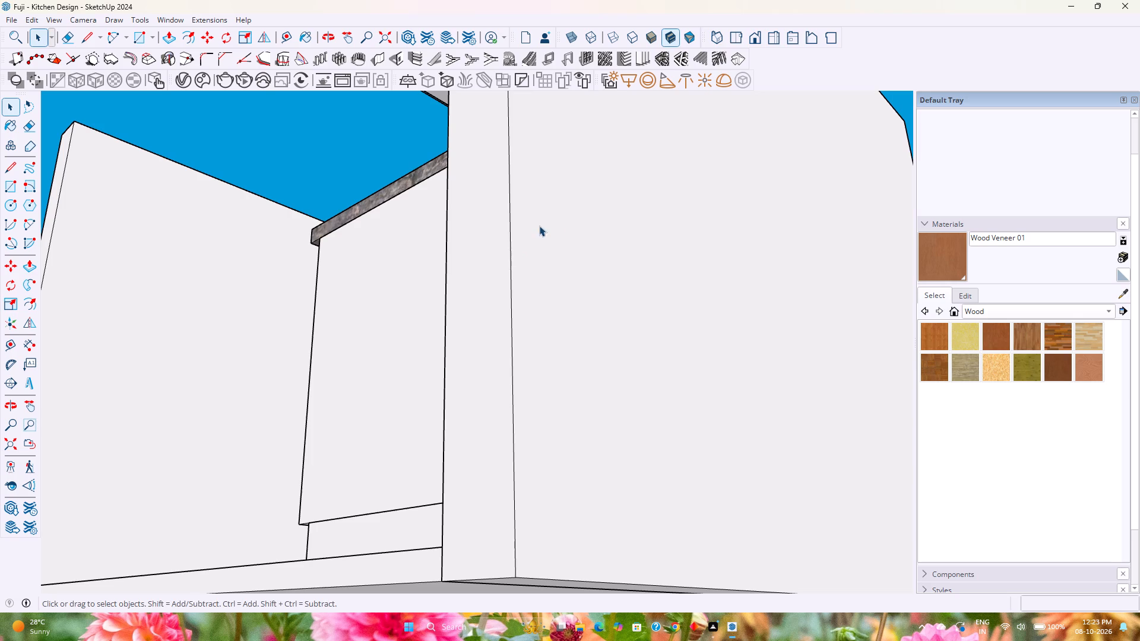
left_click(754, 34)
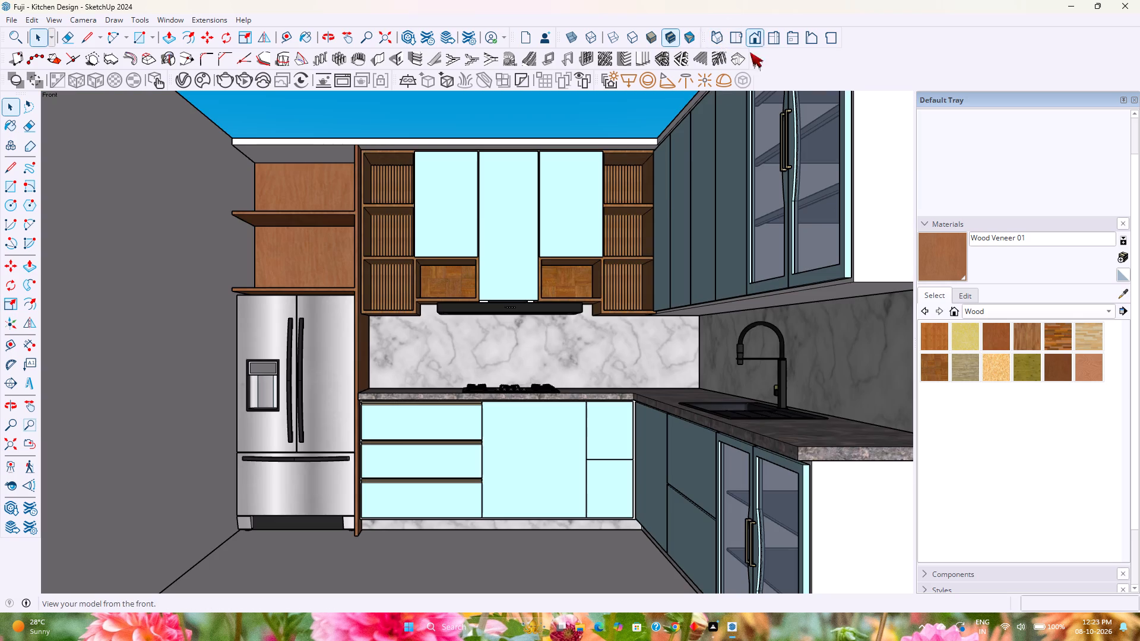
scroll(595, 258, "up", 1)
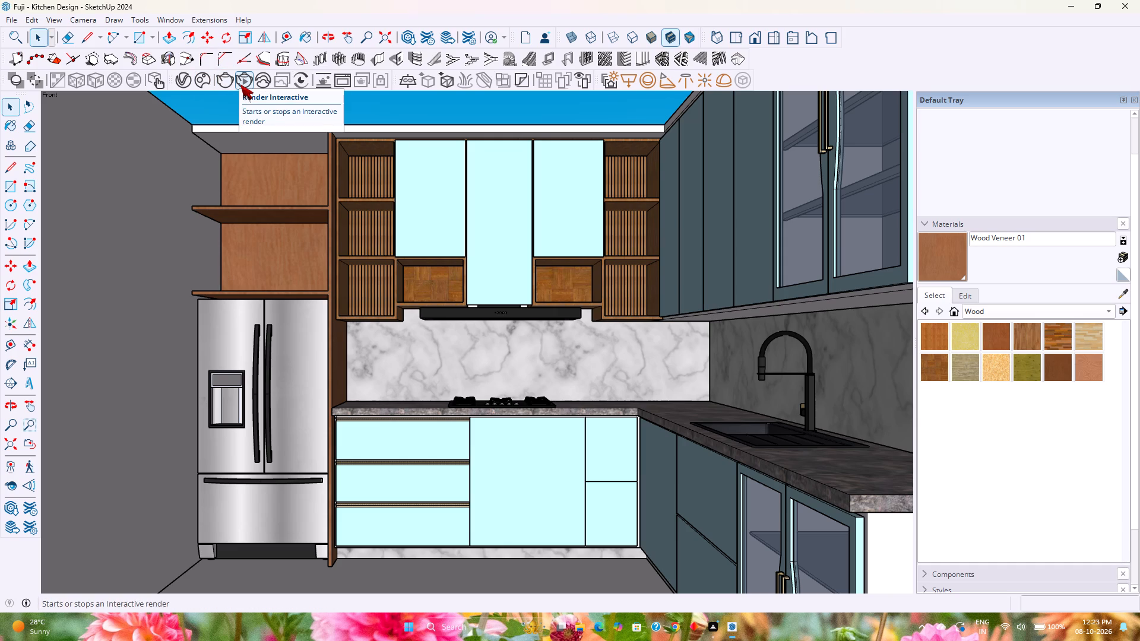
Start an interactive V-Ray render of the framed kitchen view and allow SketchUp network access.
left_click(240, 84)
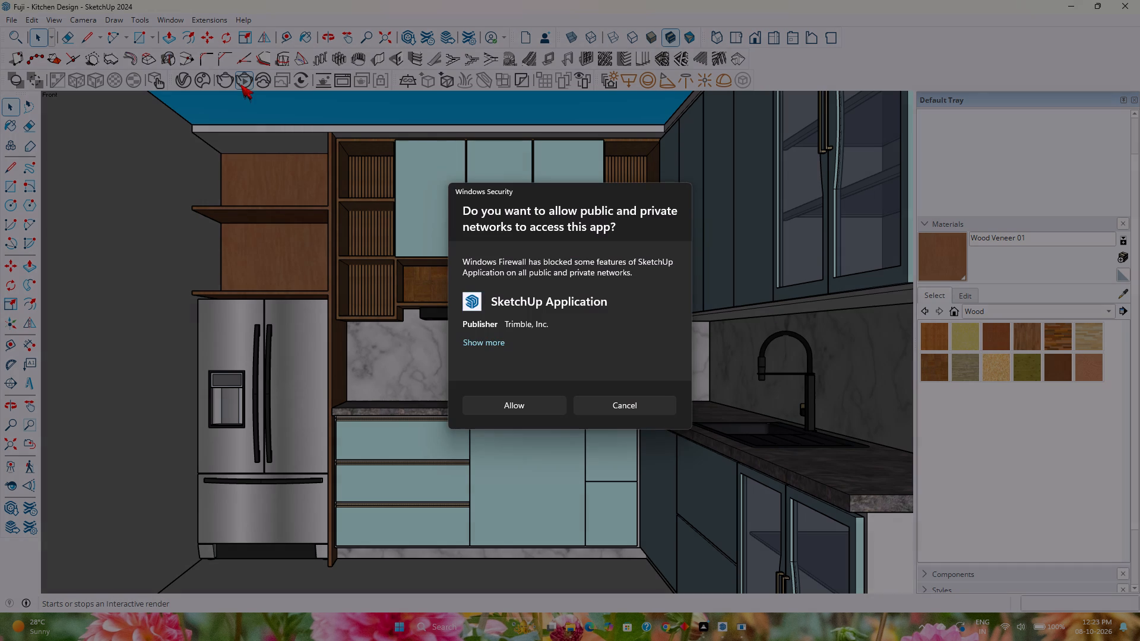
left_click(481, 411)
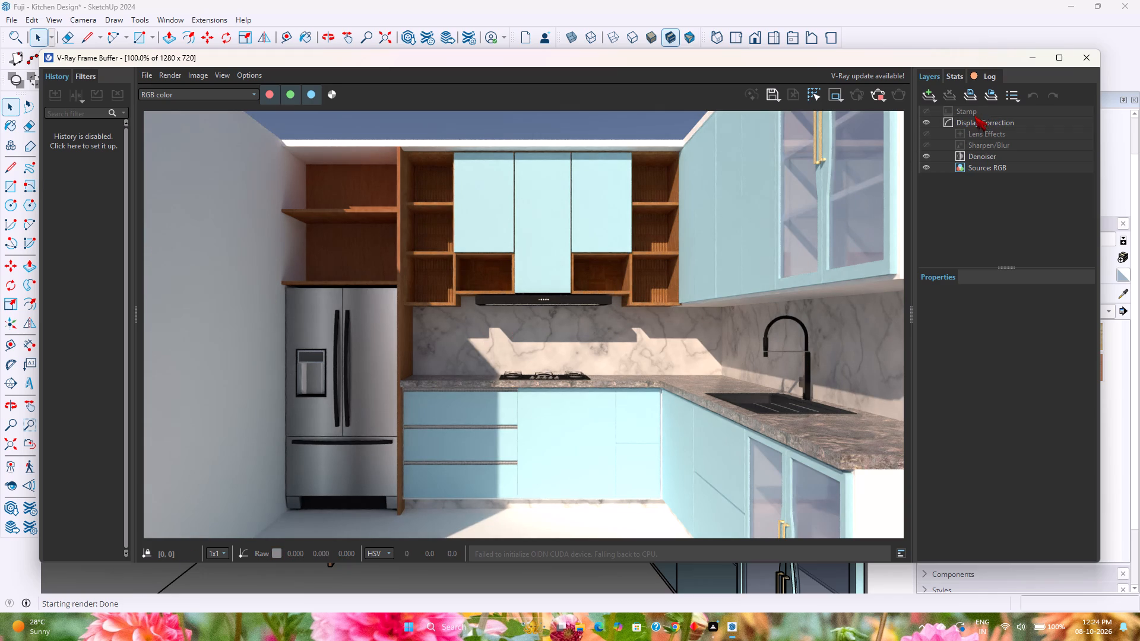
Open the V-Ray log to examine the render warning, and close the log window.
left_click(730, 550)
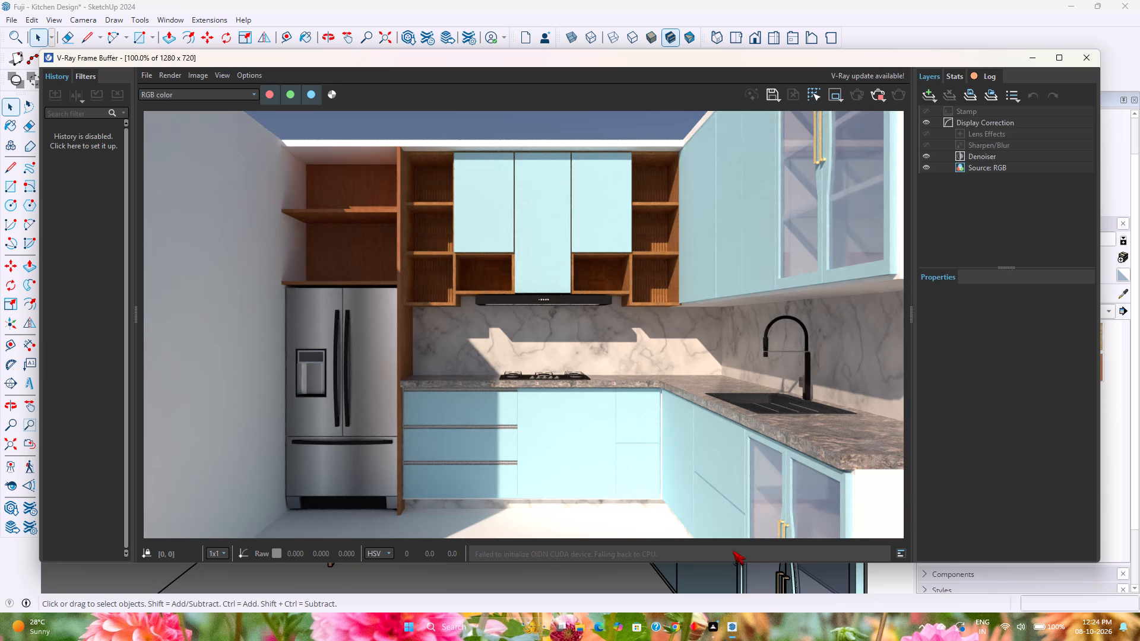
left_click(733, 551)
left_click(897, 551)
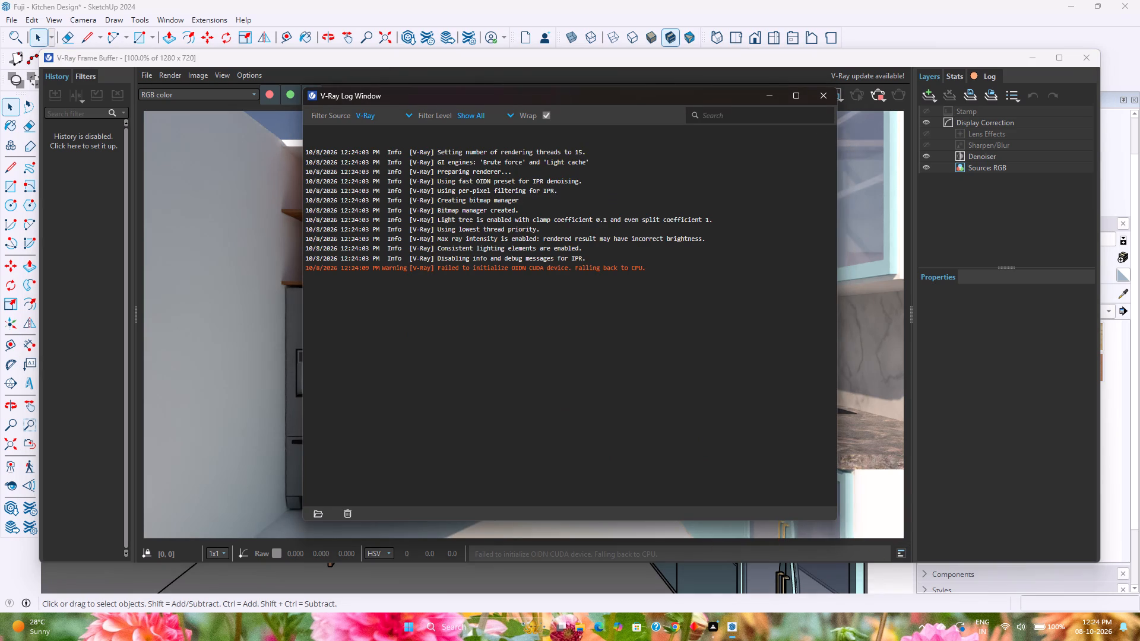
left_click_drag(648, 270, 528, 280)
left_click(536, 277)
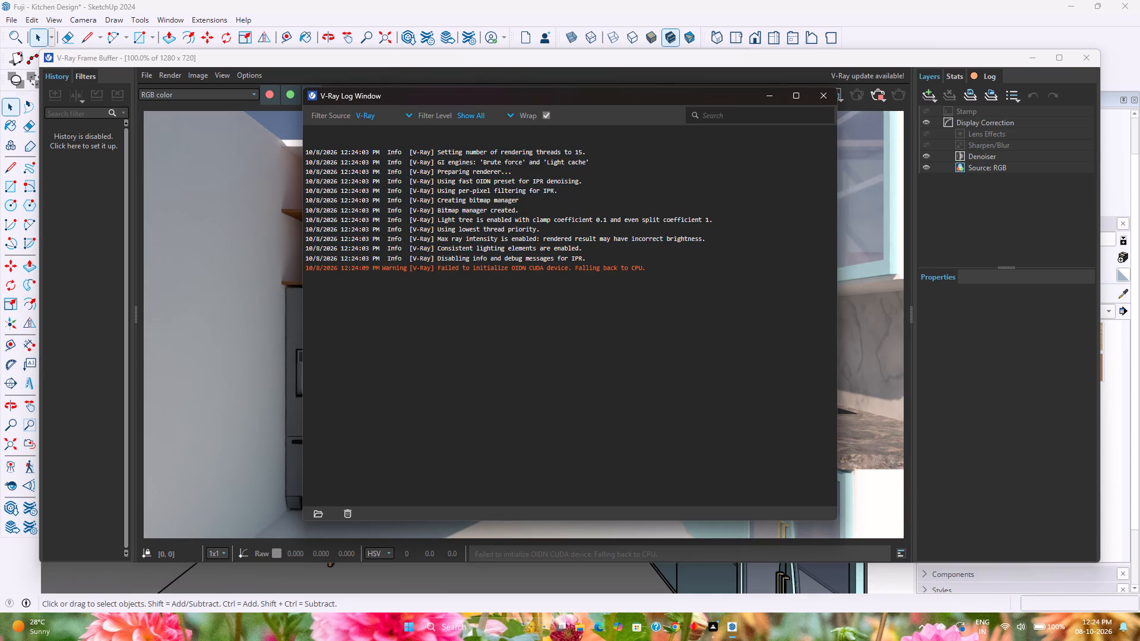
triple_click(527, 272)
left_click(527, 271)
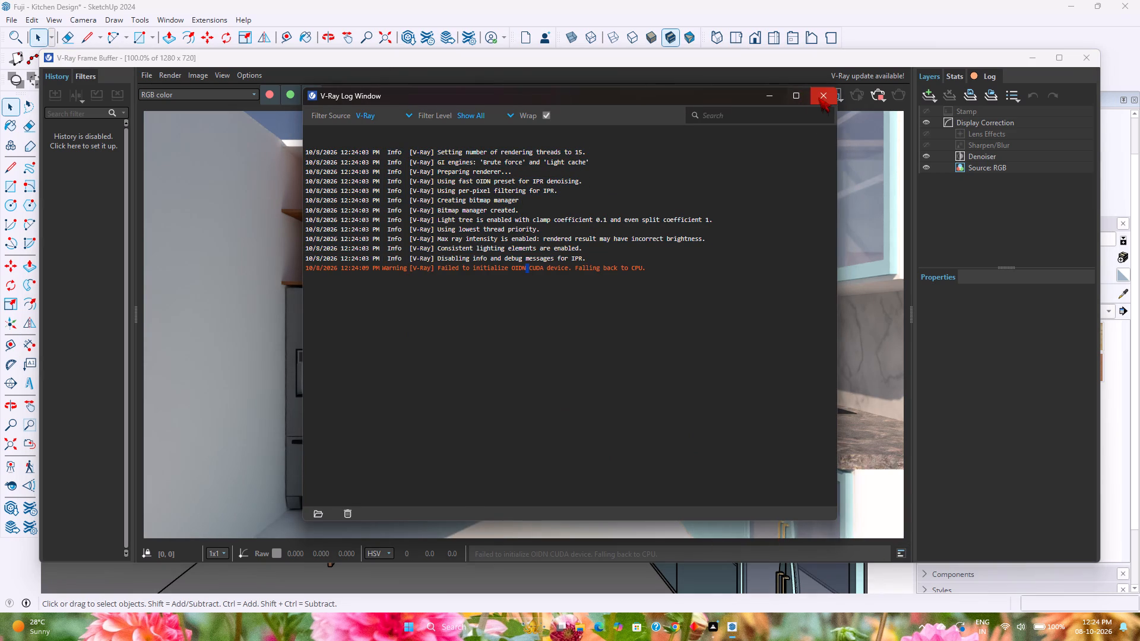
left_click(819, 97)
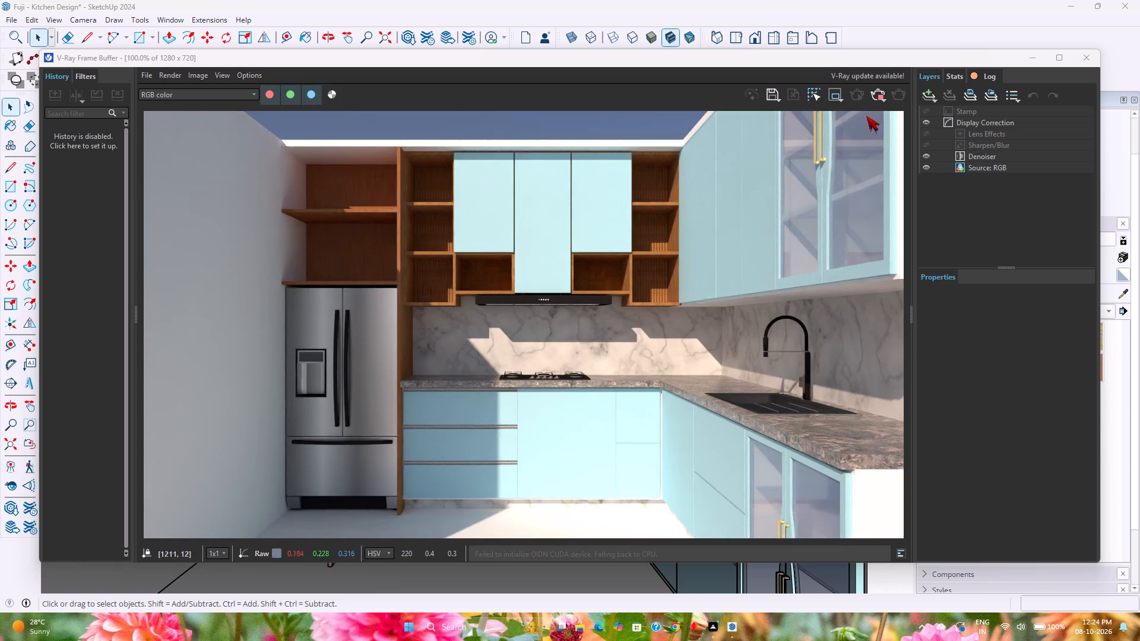
Stop the interactive render and start a regular V-Ray render of the same kitchen view.
left_click(874, 94)
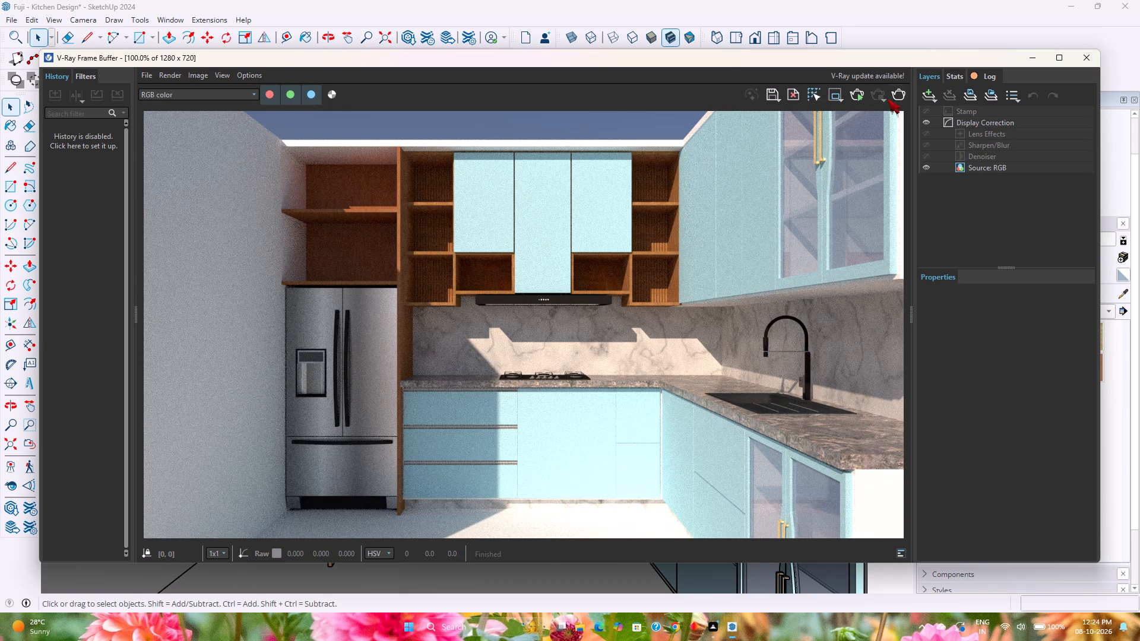
left_click(895, 96)
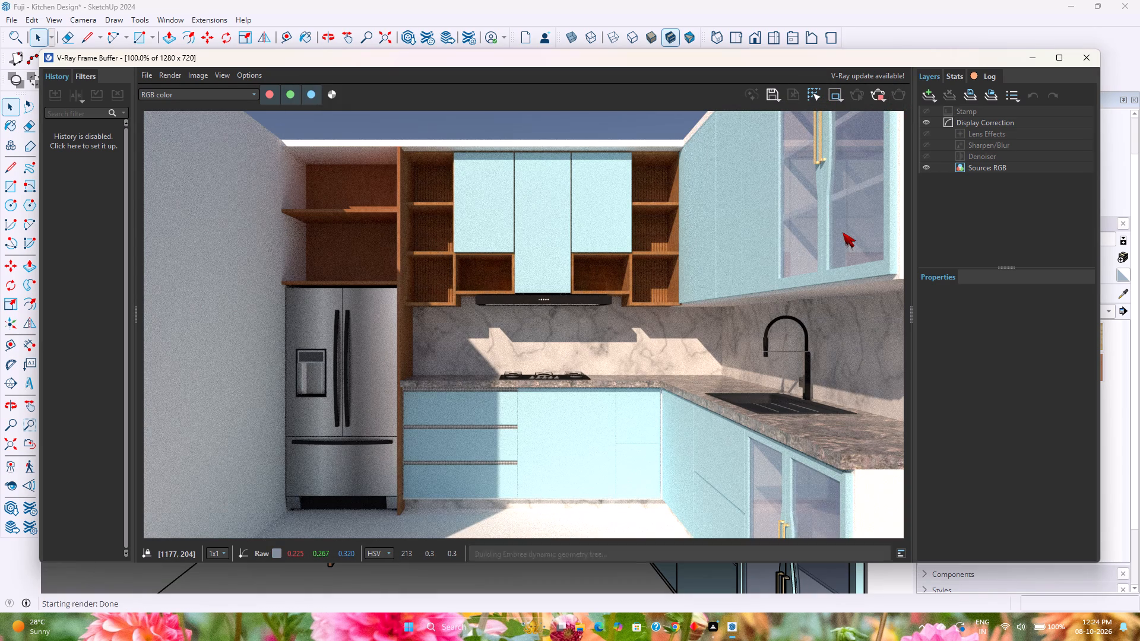
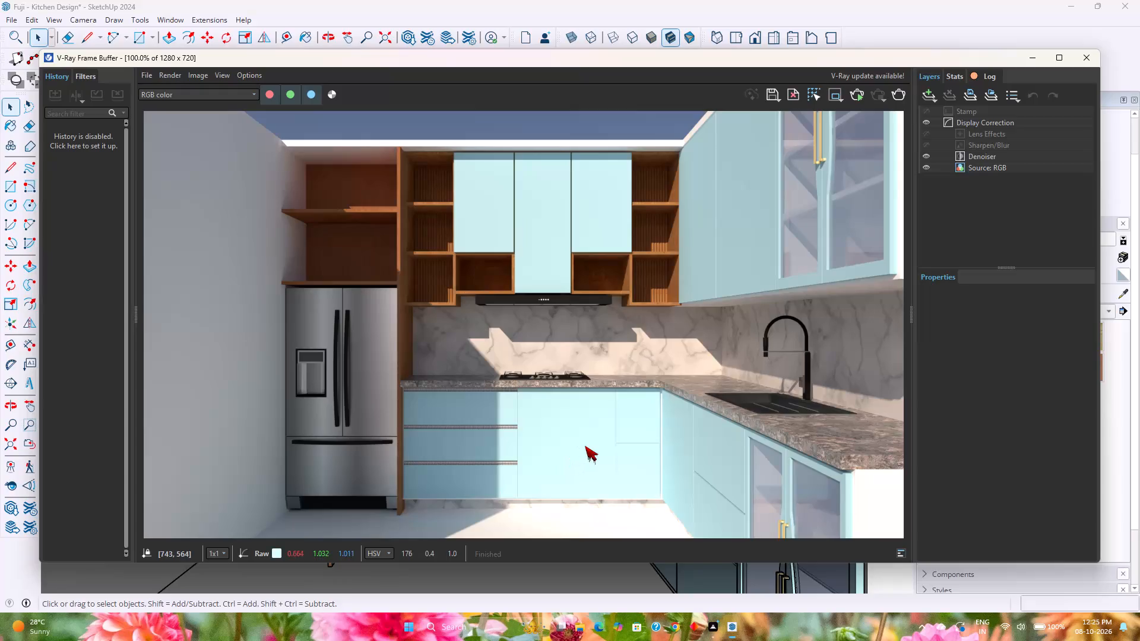
Save the rendered kitchen image as a JPEG named "Fuji Kitchen Design-1" in the Downloads folder and close the frame buffer.
left_click(777, 99)
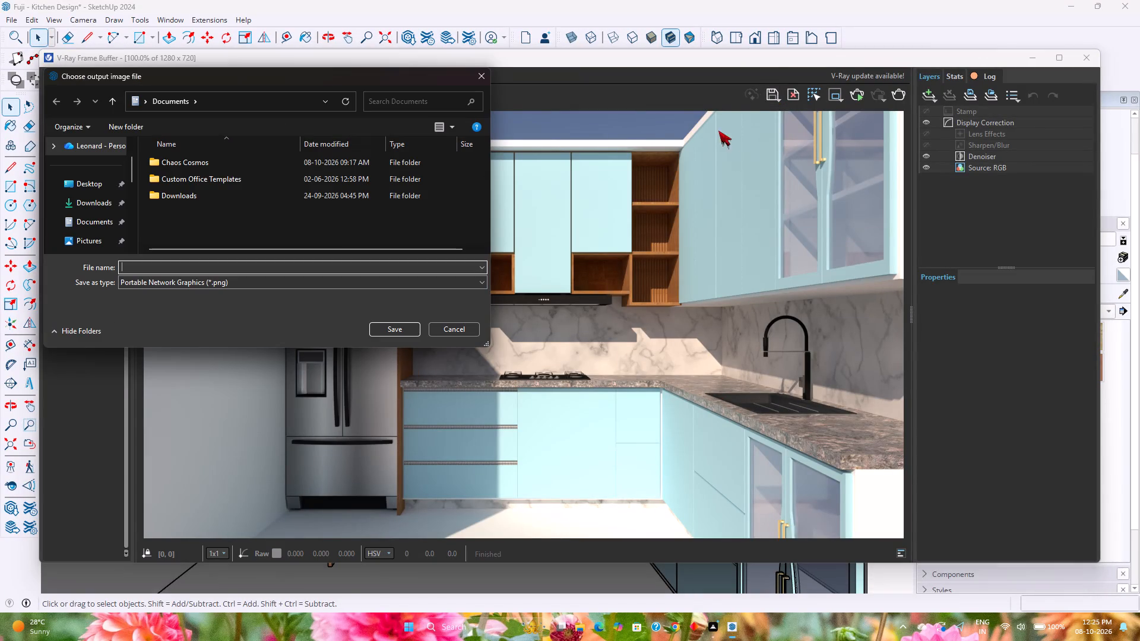
left_click(283, 285)
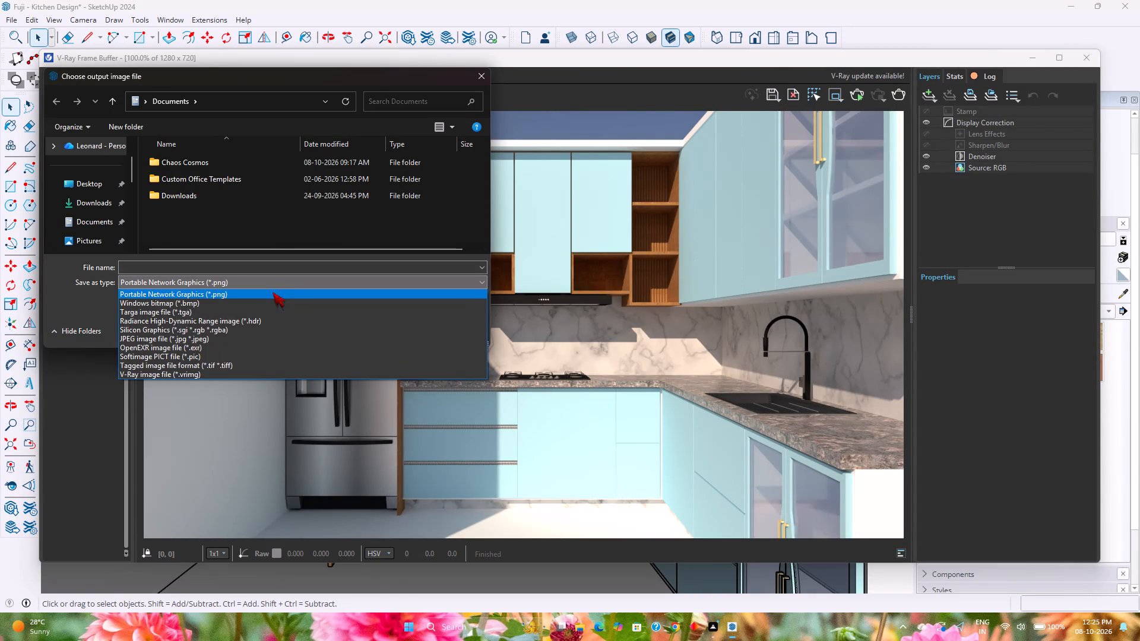
left_click(227, 337)
left_click(71, 208)
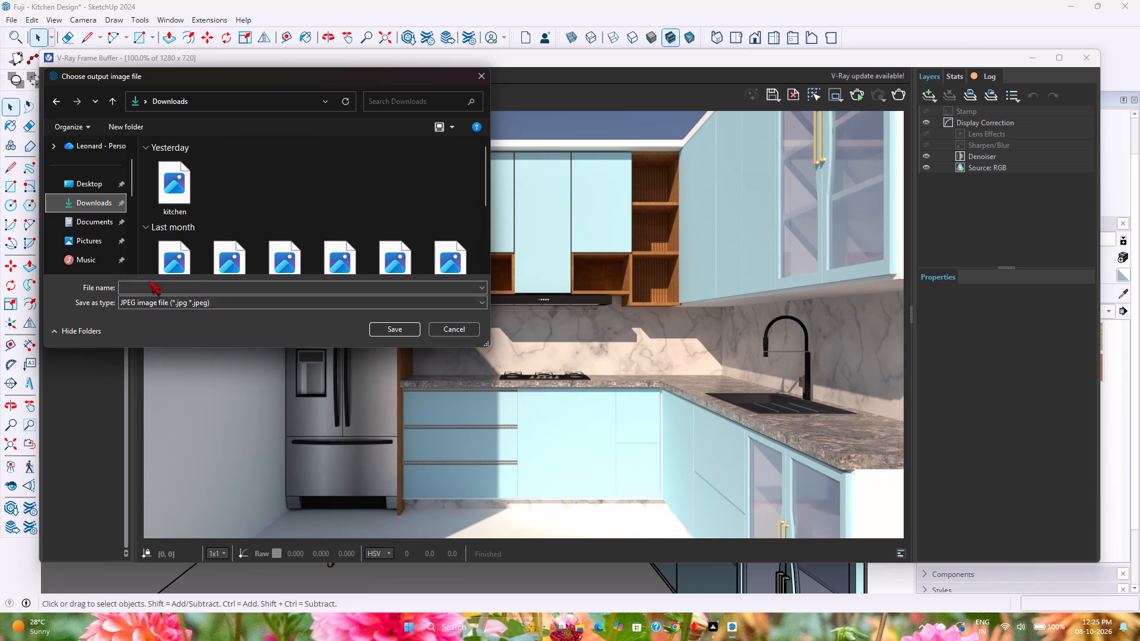
left_click(218, 290)
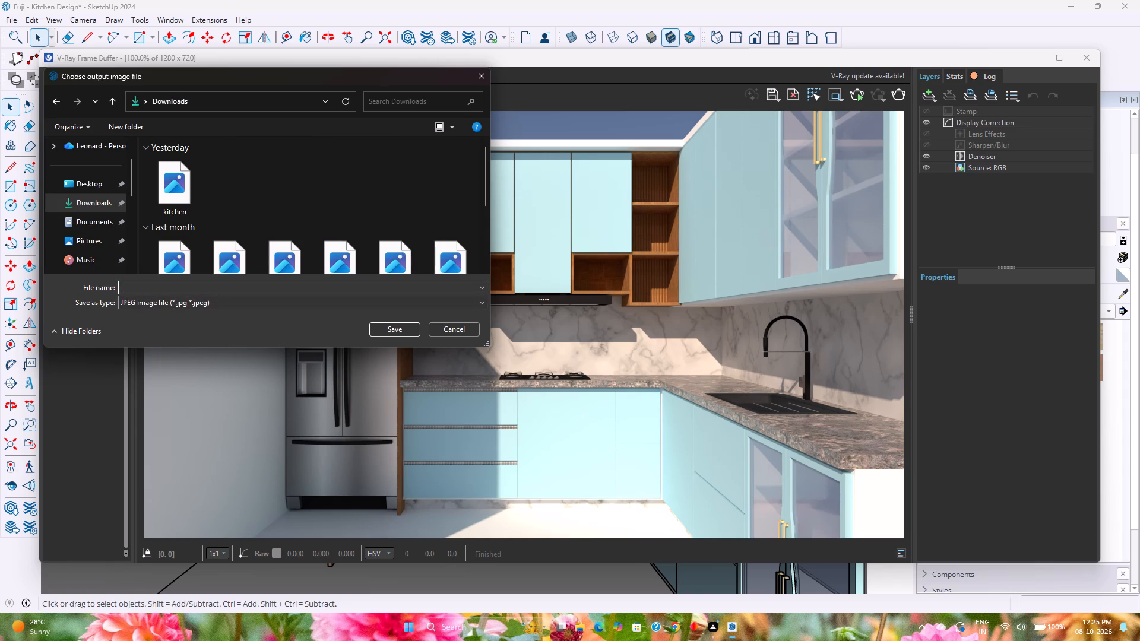
type("Fuh")
key("BackSpace")
type("ji")
key("space")
type("Kitcheb")
key("space")
key("BackSpace")
key("BackSpace")
type("n Design")
type("-1")
key("Return")
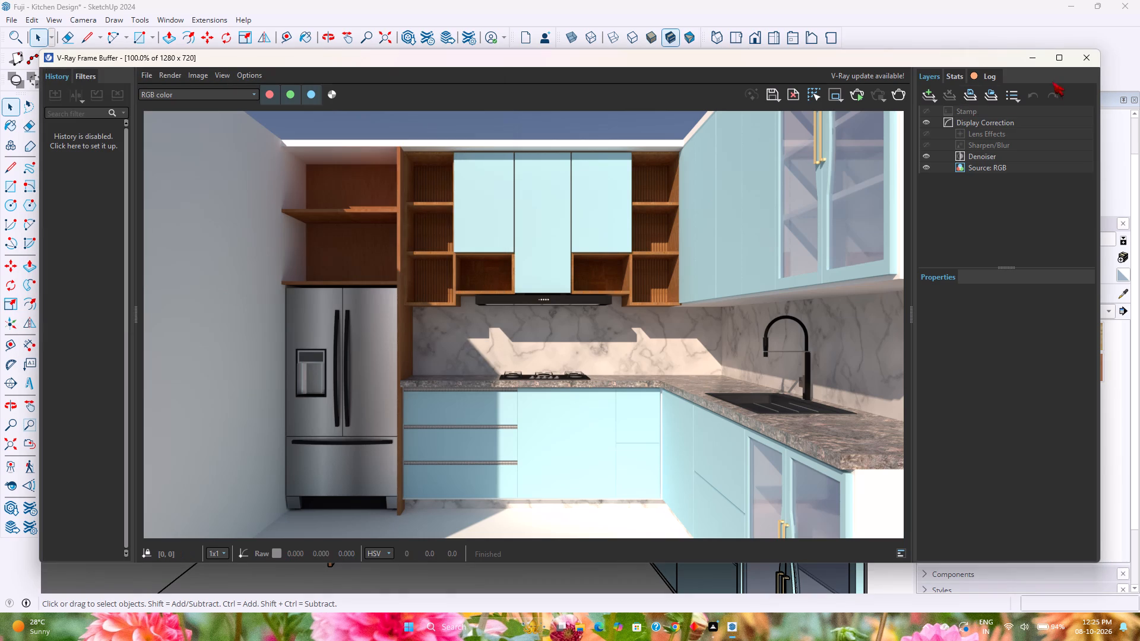
left_click(1083, 64)
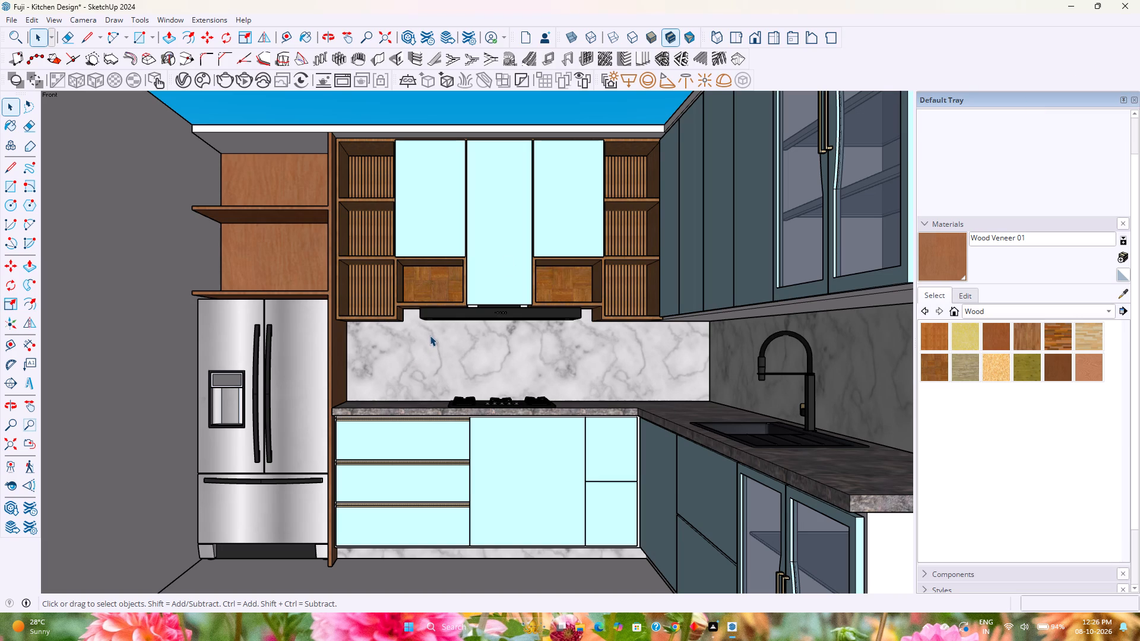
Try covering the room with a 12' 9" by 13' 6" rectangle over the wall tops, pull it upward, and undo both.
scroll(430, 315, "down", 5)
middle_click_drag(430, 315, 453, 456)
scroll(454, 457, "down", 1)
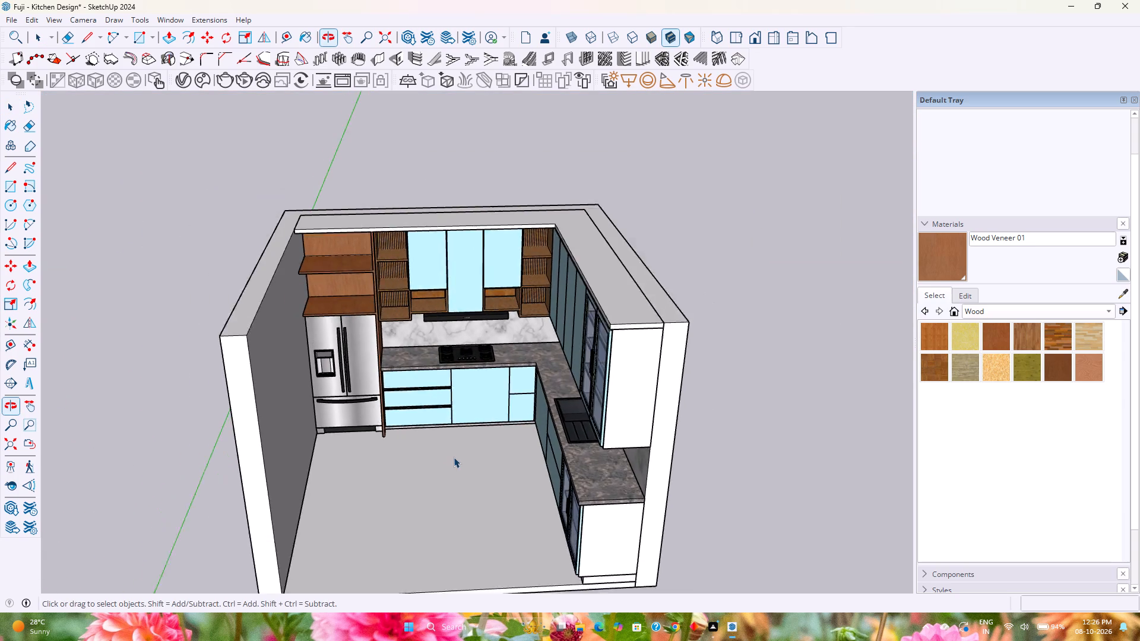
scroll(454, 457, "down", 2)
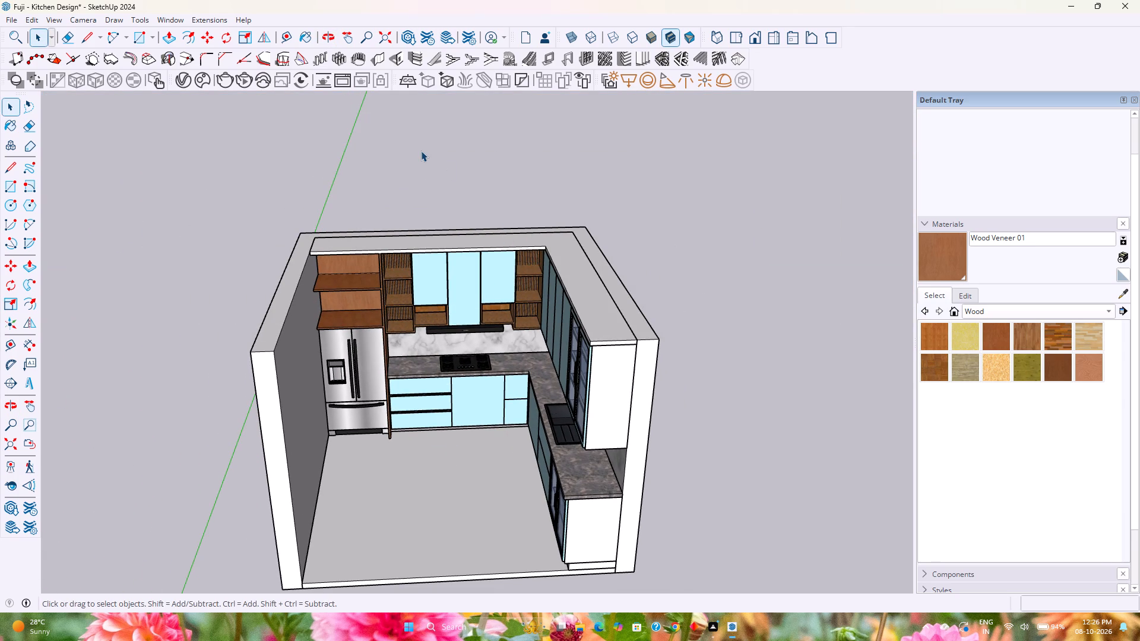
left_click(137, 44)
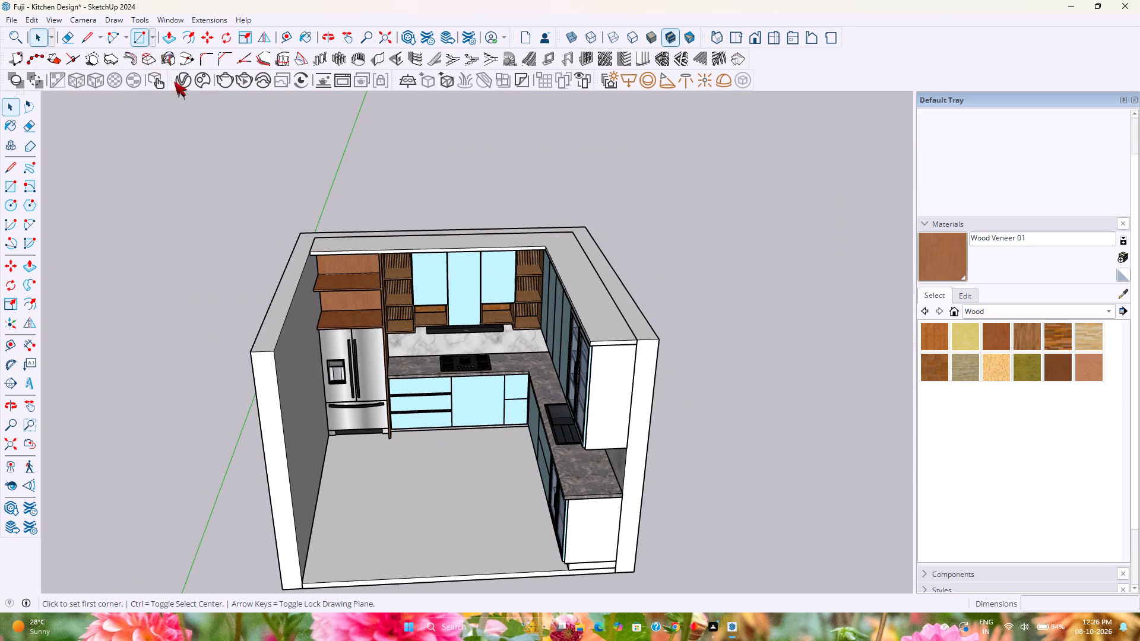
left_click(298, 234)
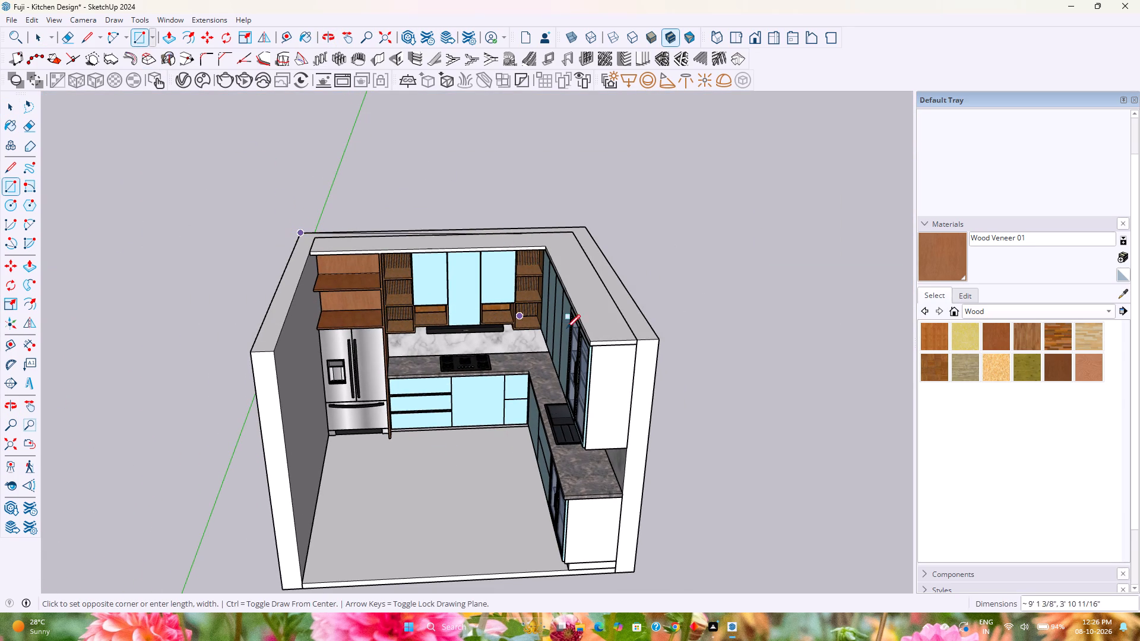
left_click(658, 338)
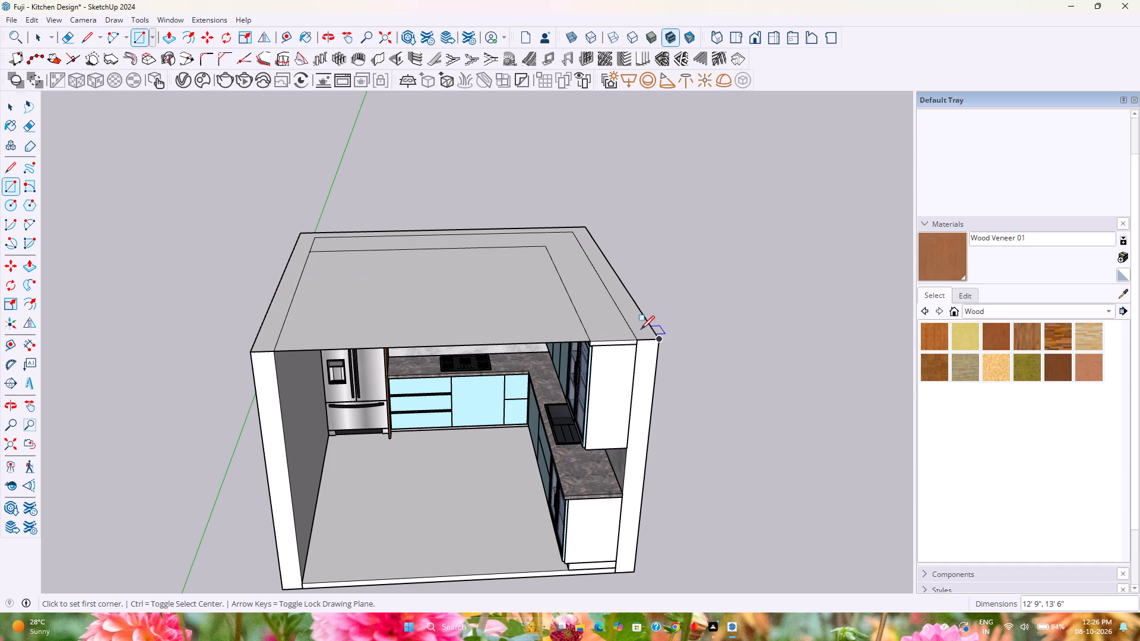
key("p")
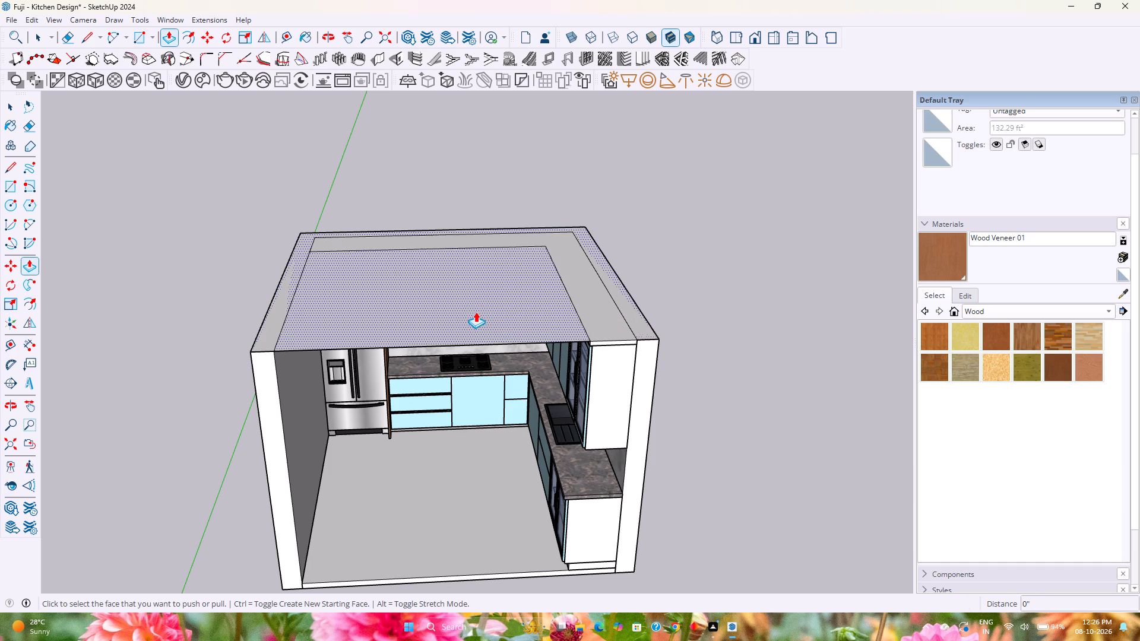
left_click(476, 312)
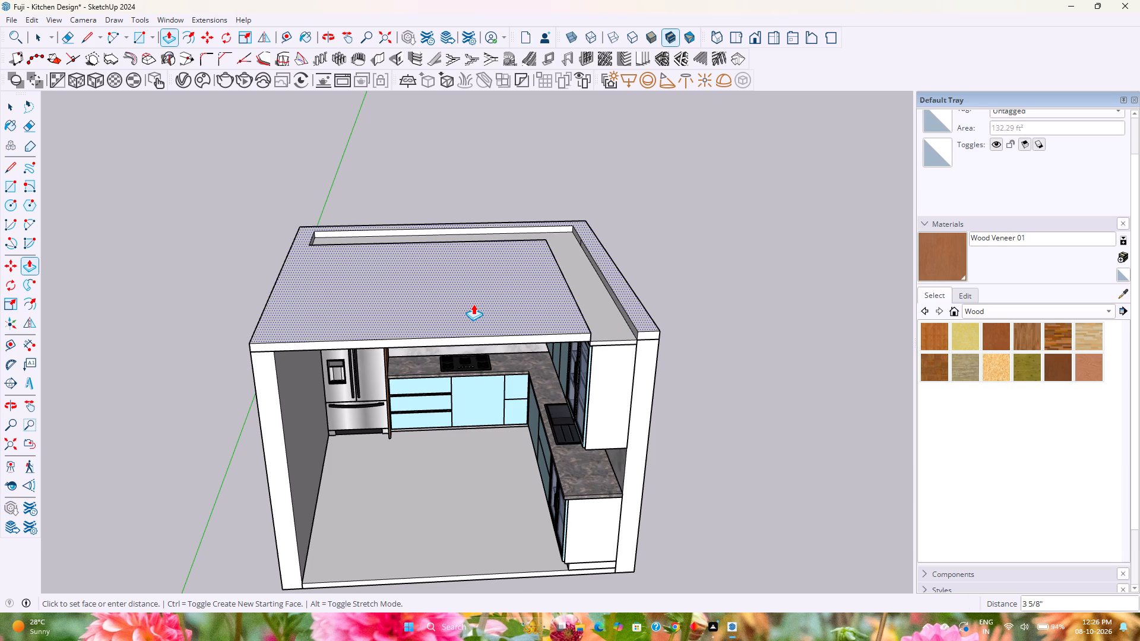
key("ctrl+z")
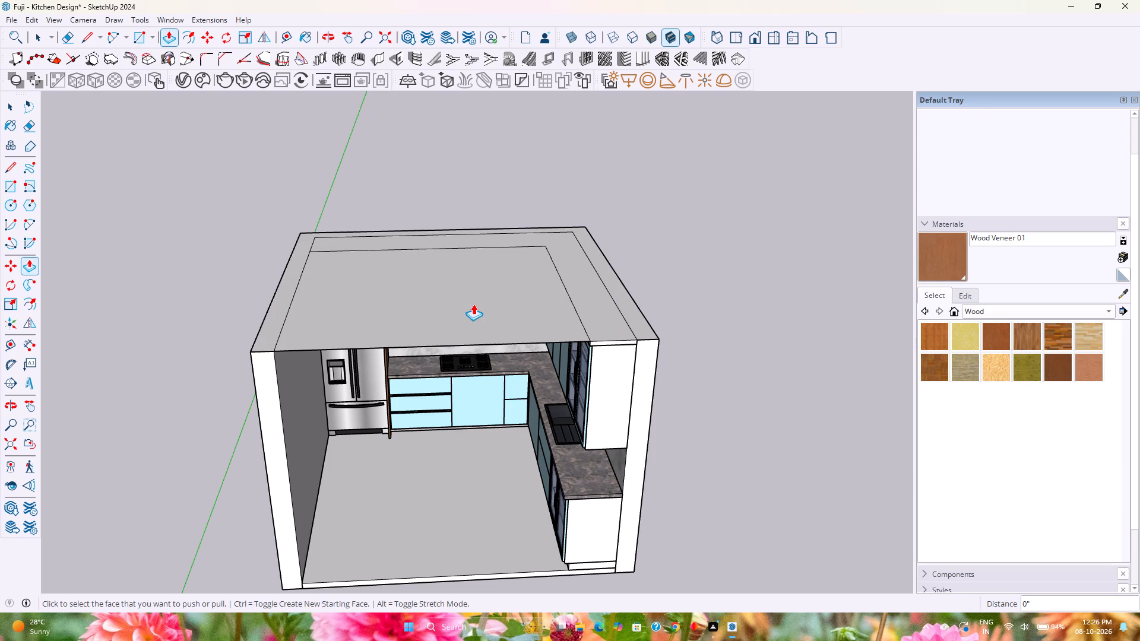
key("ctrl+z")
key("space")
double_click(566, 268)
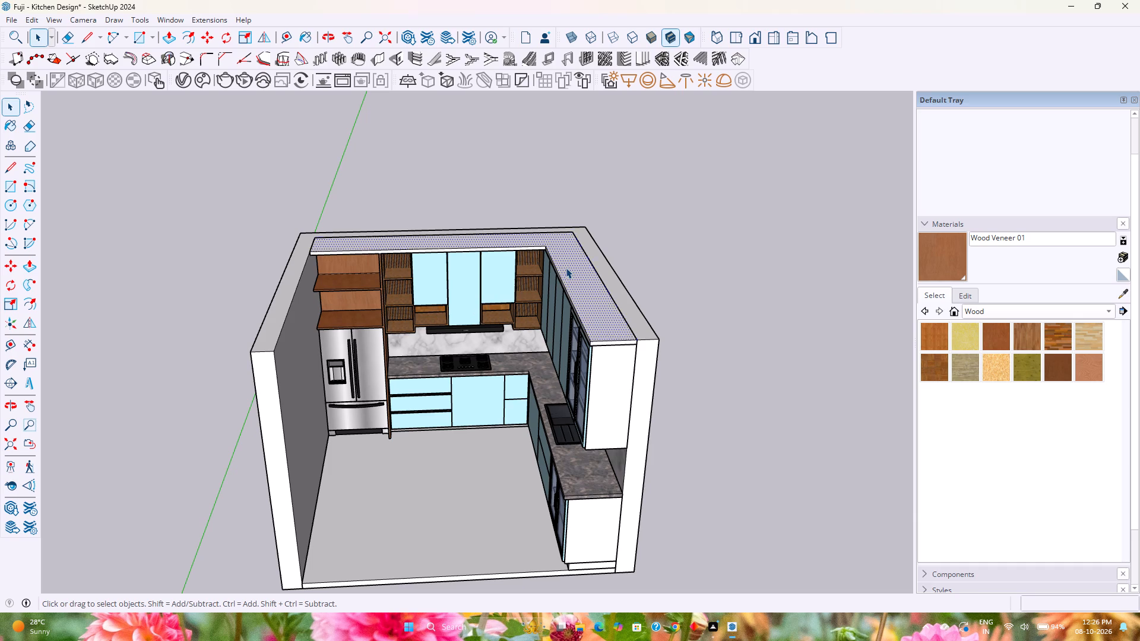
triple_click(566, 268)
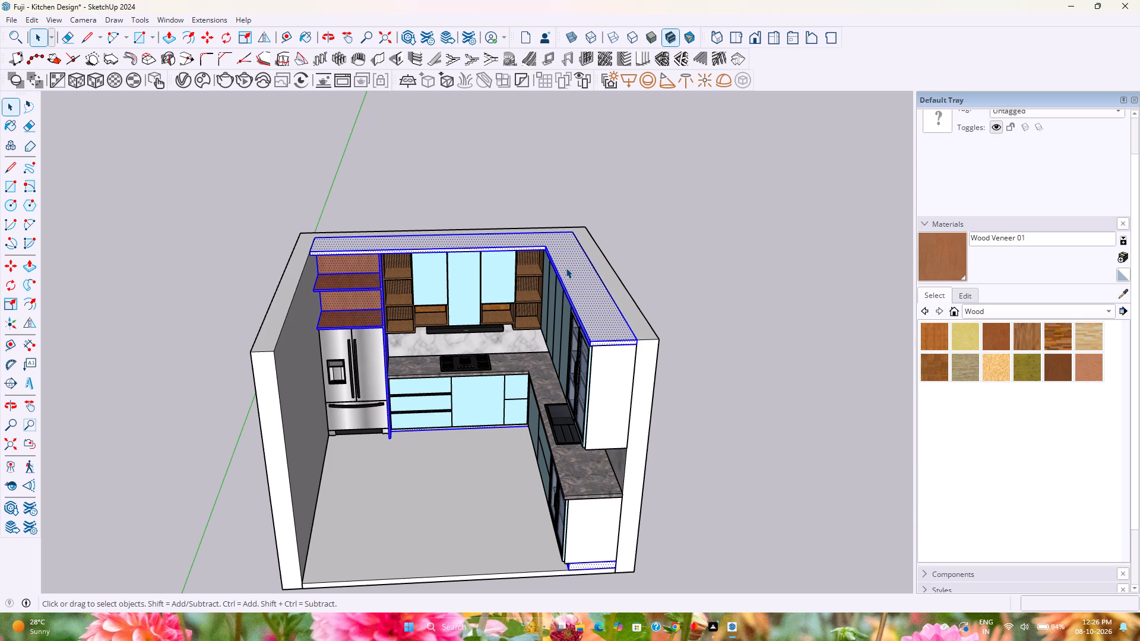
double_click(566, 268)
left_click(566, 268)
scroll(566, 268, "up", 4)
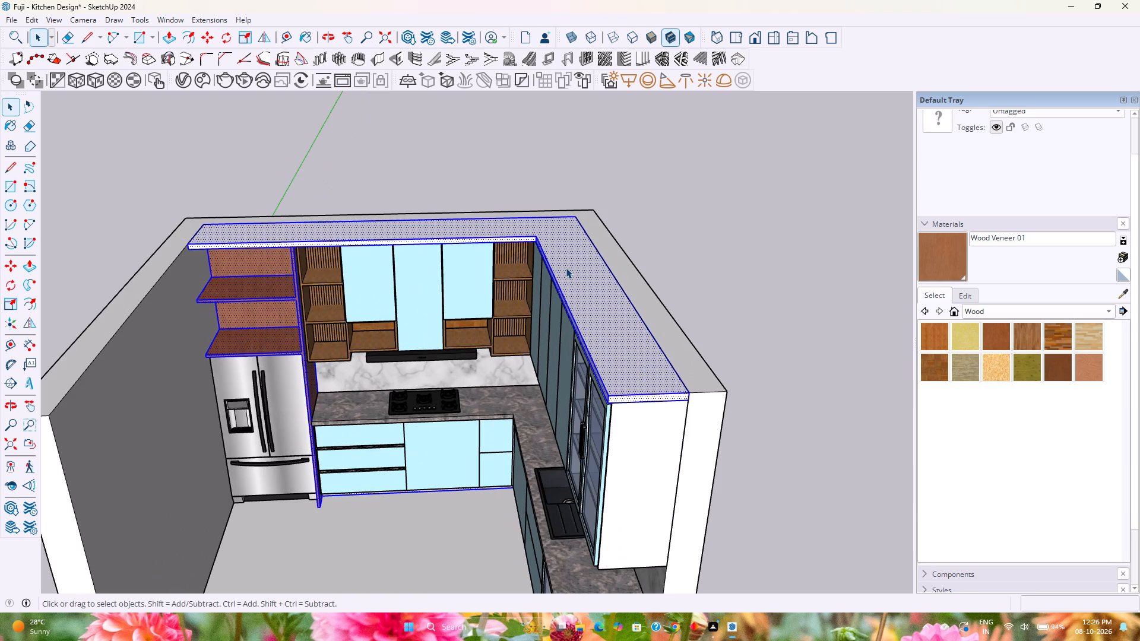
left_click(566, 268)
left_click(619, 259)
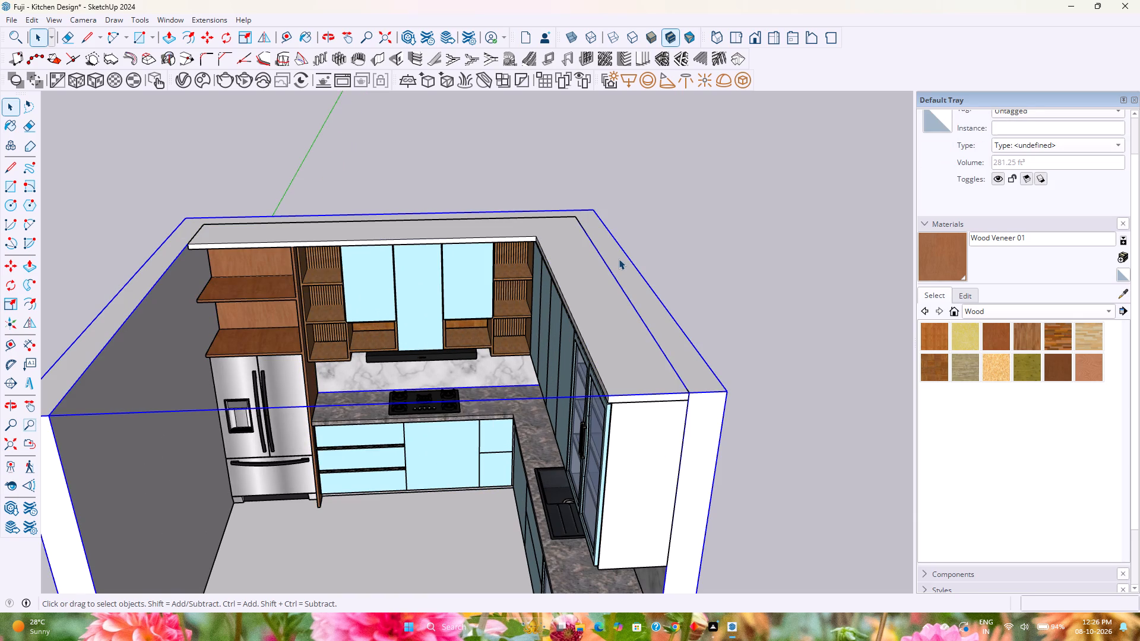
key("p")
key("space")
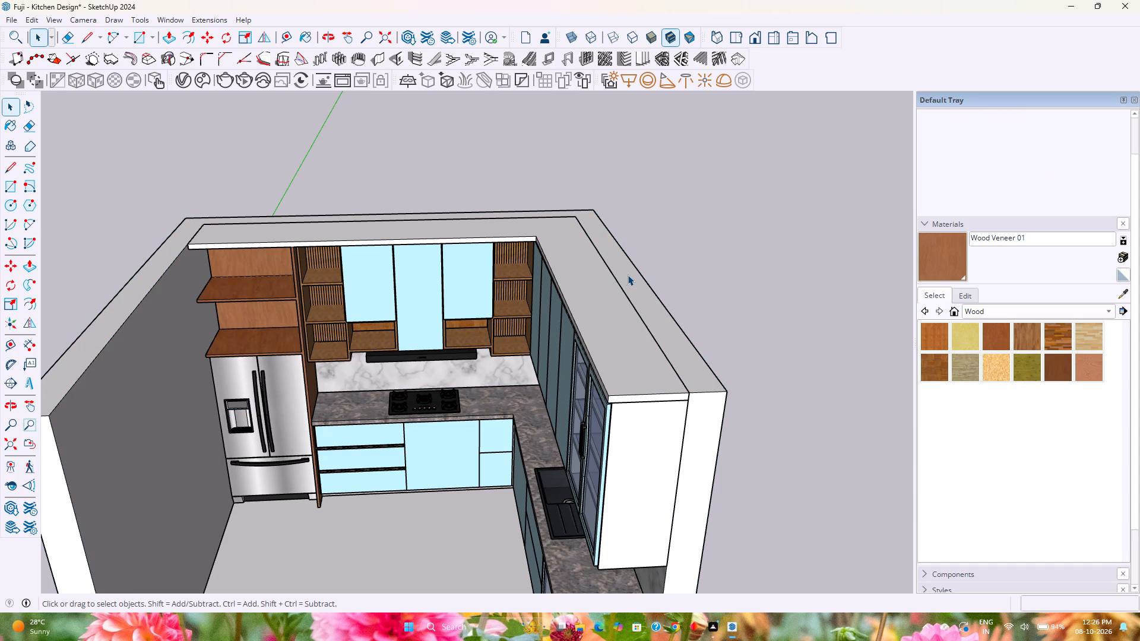
Inside the walls group, draw a 13' 6" by 12' 9" ceiling rectangle between opposite outer corners of the wall tops.
double_click(628, 275)
left_click(140, 34)
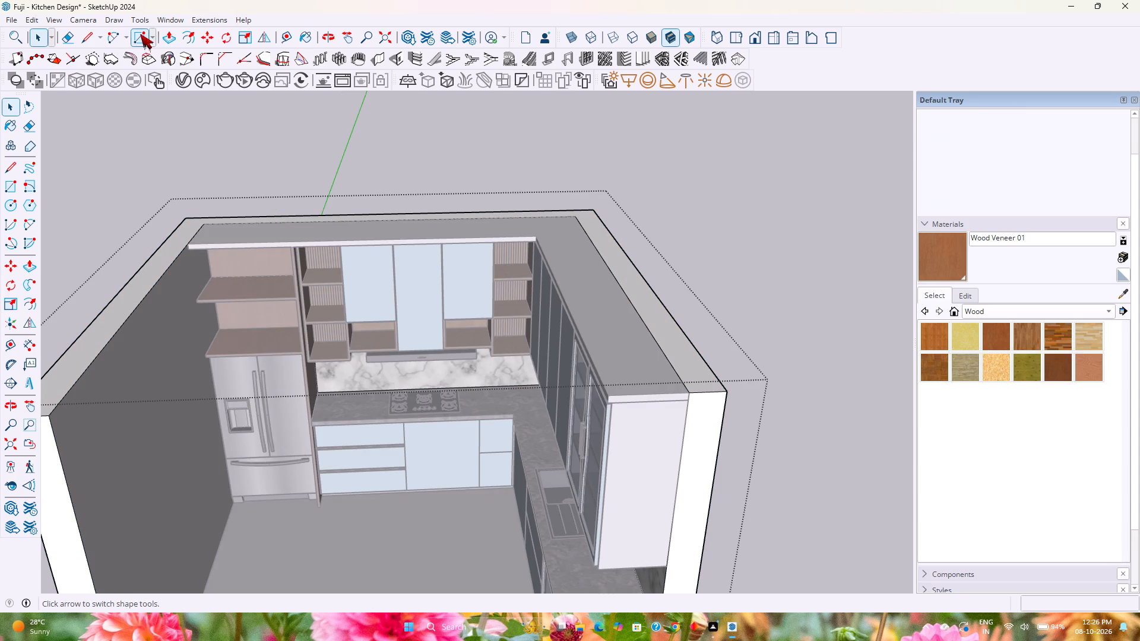
left_click(190, 219)
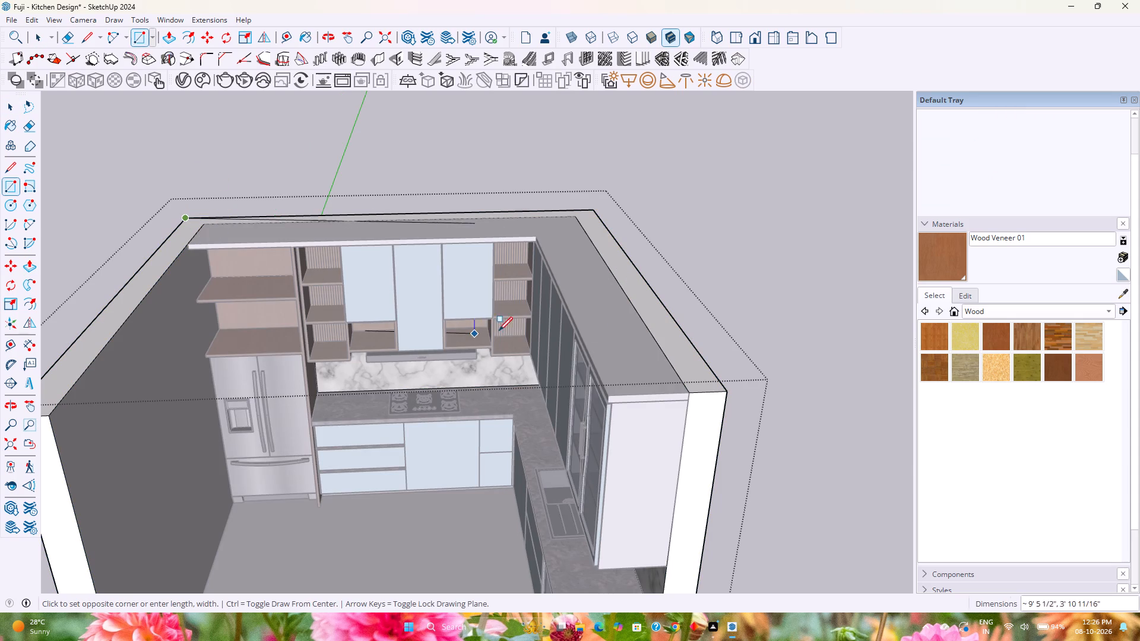
left_click(726, 392)
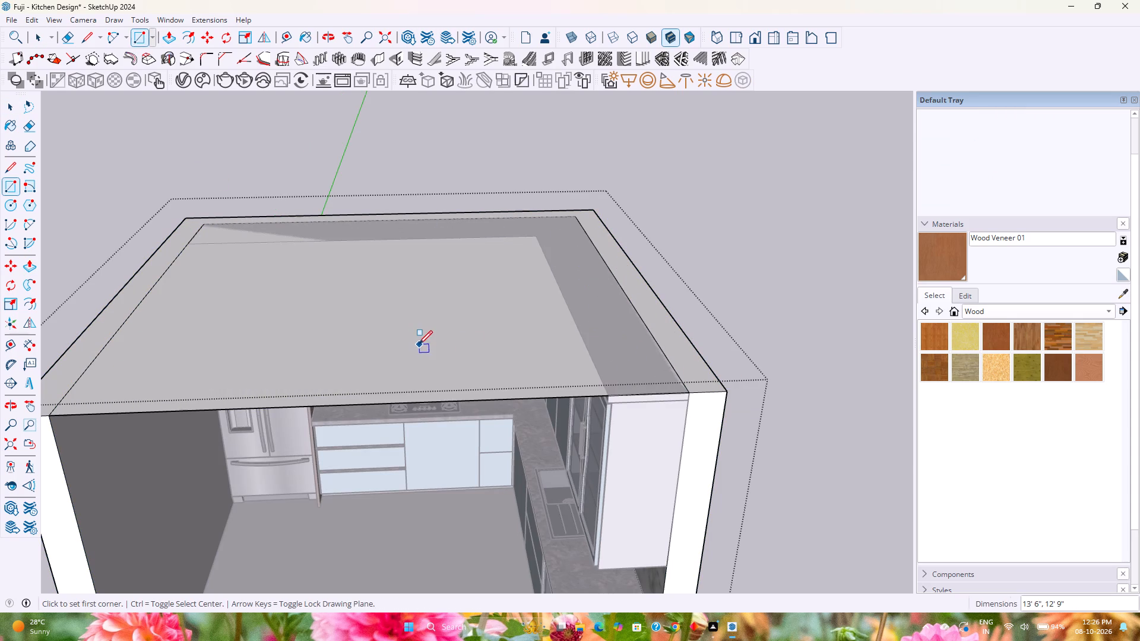
Make a group from the ceiling face enclosed by the walls together with its edges.
key("space")
double_click(411, 337)
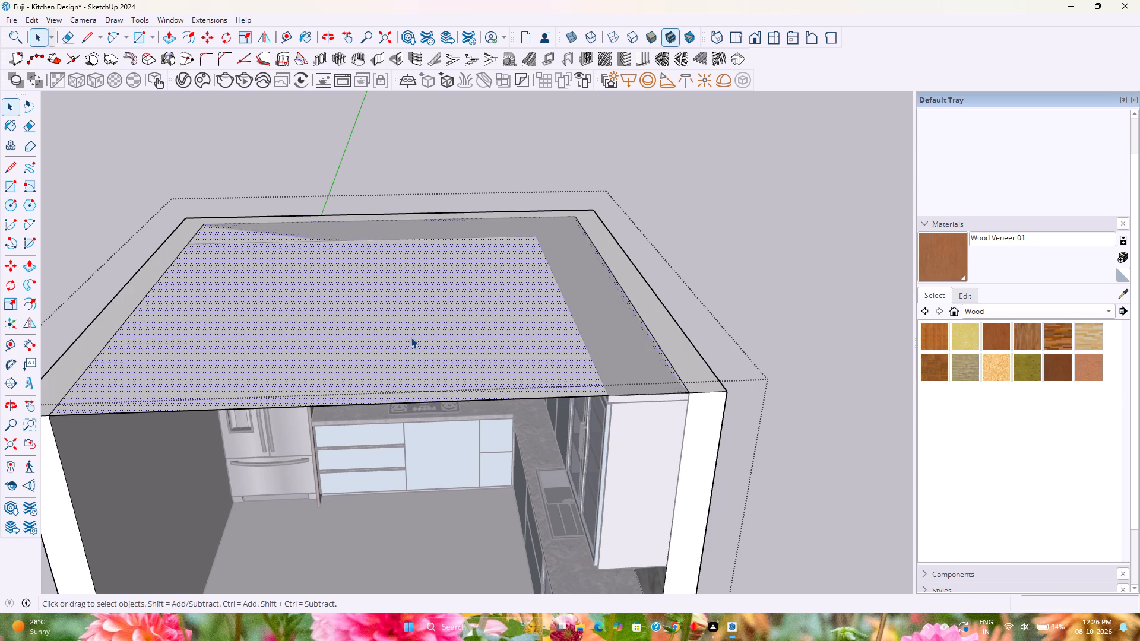
scroll(411, 337, "down", 4)
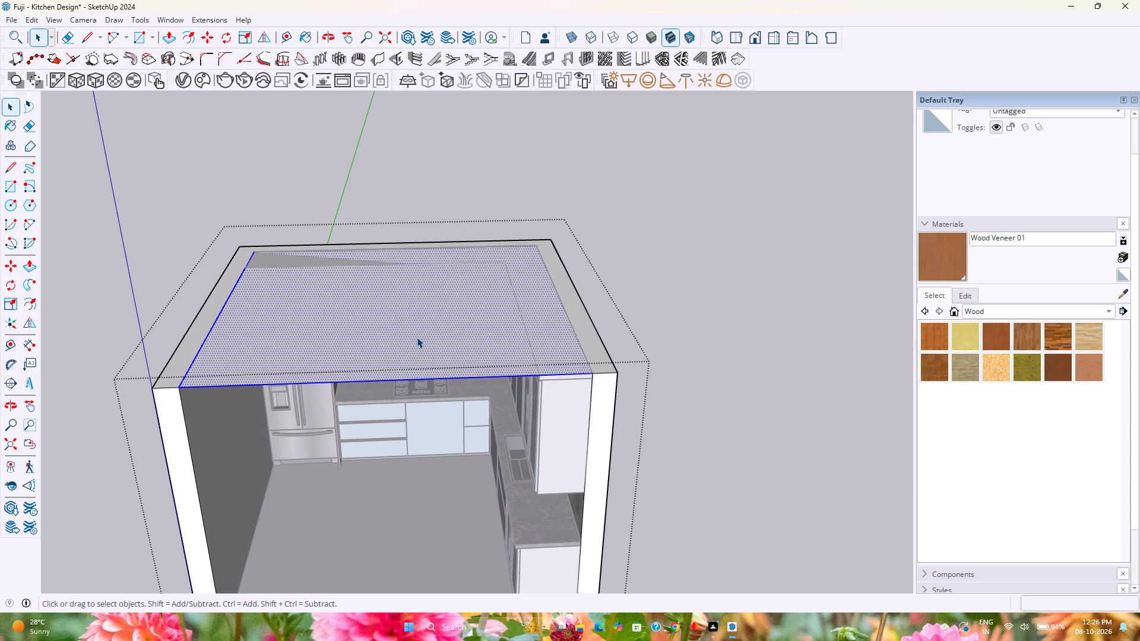
triple_click(417, 337)
double_click(417, 337)
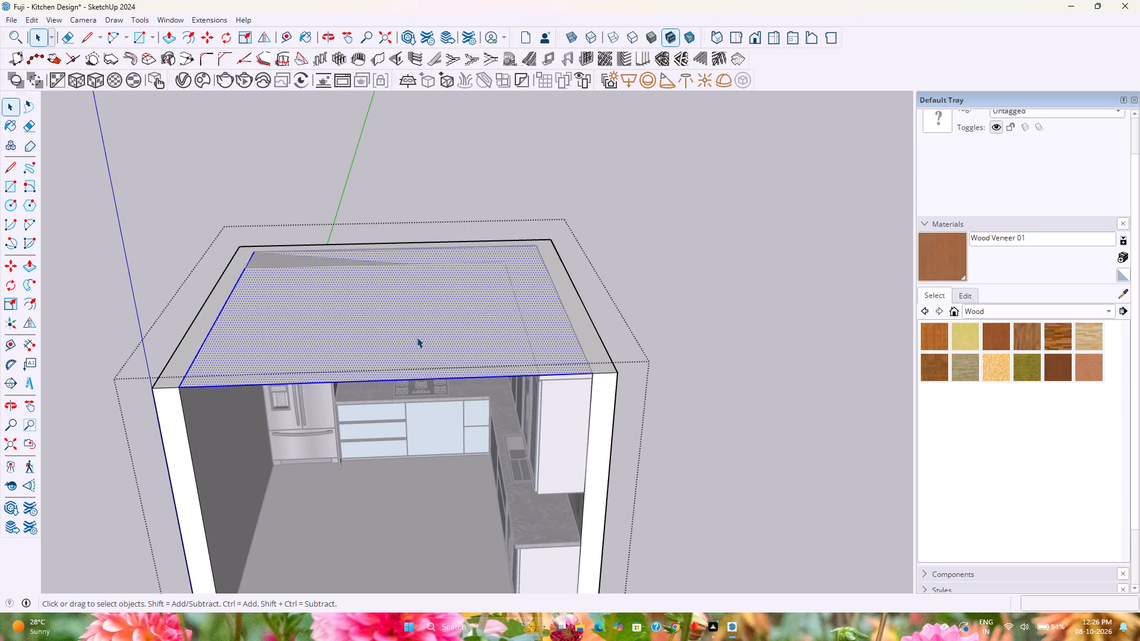
right_click(417, 337)
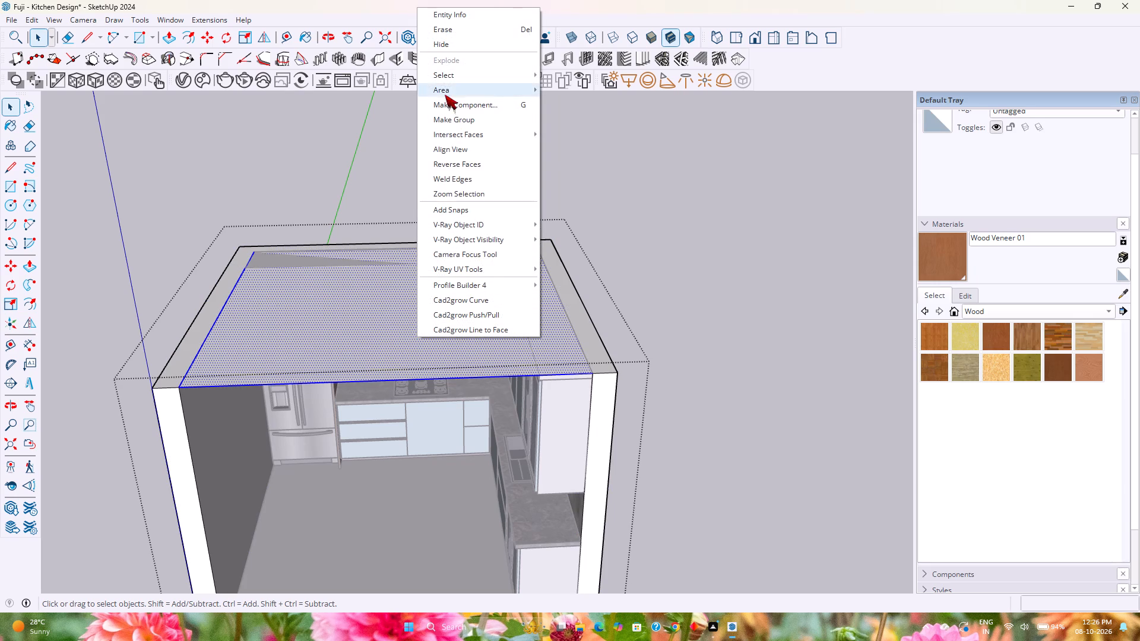
left_click(459, 124)
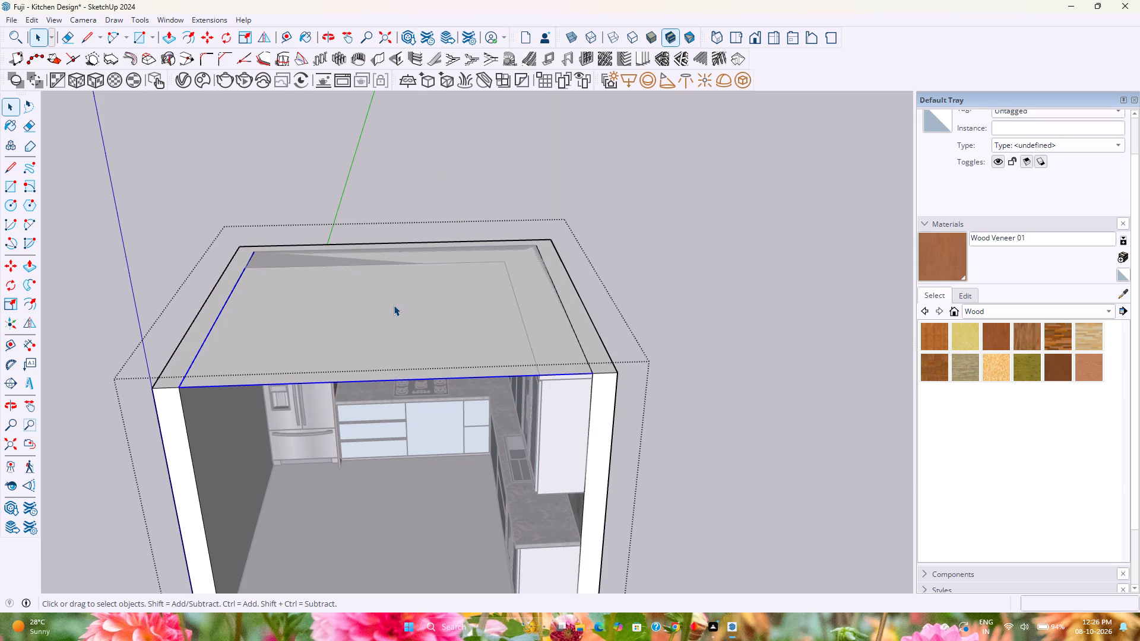
Inside the new ceiling group, Push/Pull the face upward 6" to form a slab.
double_click(393, 305)
key("p")
left_click(390, 305)
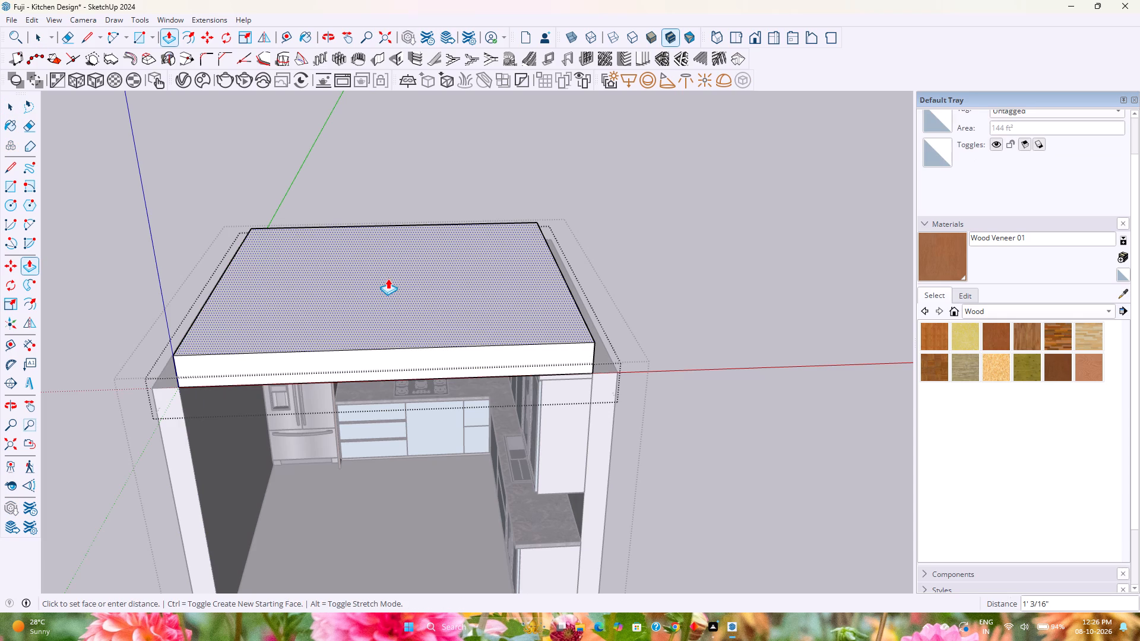
key("6")
key("Return")
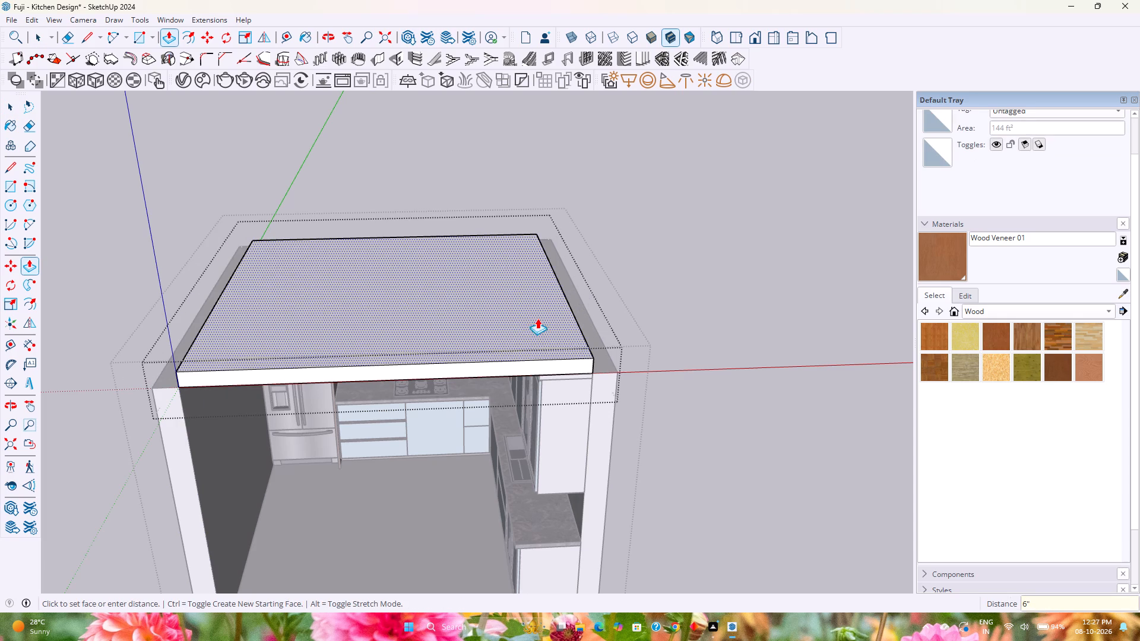
Extend the ceiling slab's two sides and back edge outward to meet the outer faces of the walls.
middle_click_drag(536, 331, 282, 299)
scroll(363, 316, "up", 3)
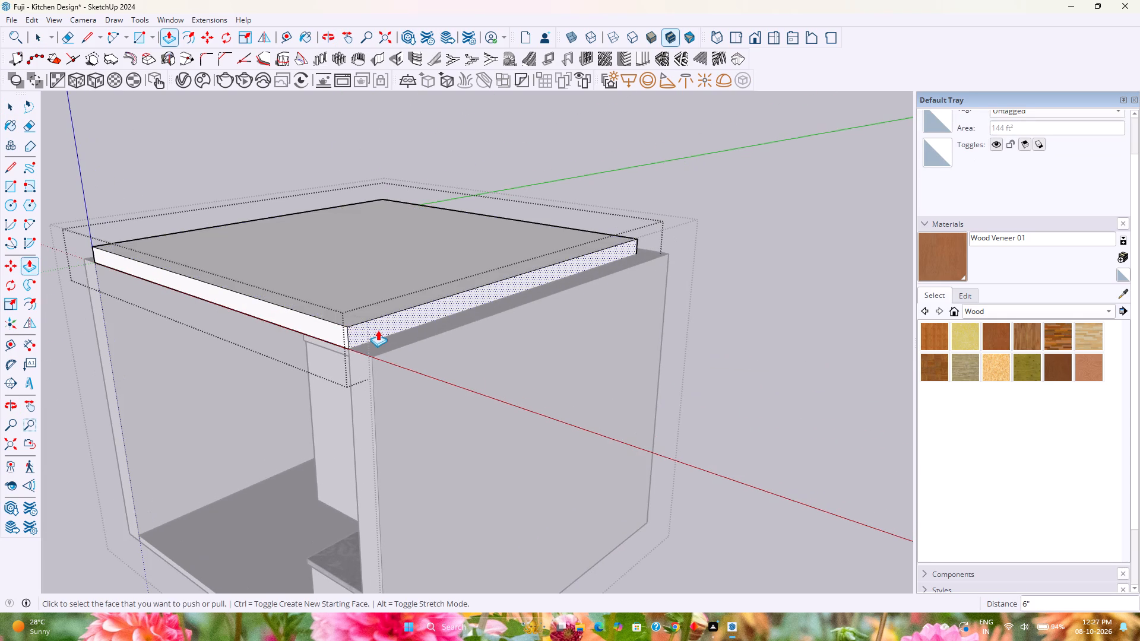
left_click(378, 329)
left_click(387, 354)
middle_click_drag(220, 338, 547, 397)
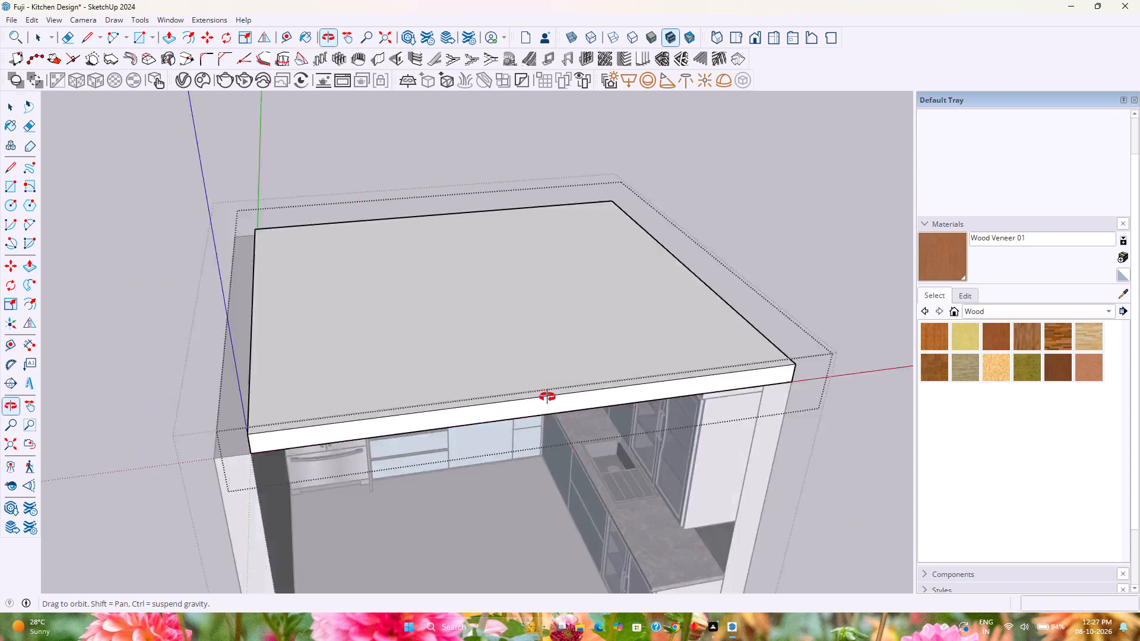
middle_click_drag(547, 397, 677, 378)
double_click(490, 413)
middle_click_drag(290, 359, 685, 394)
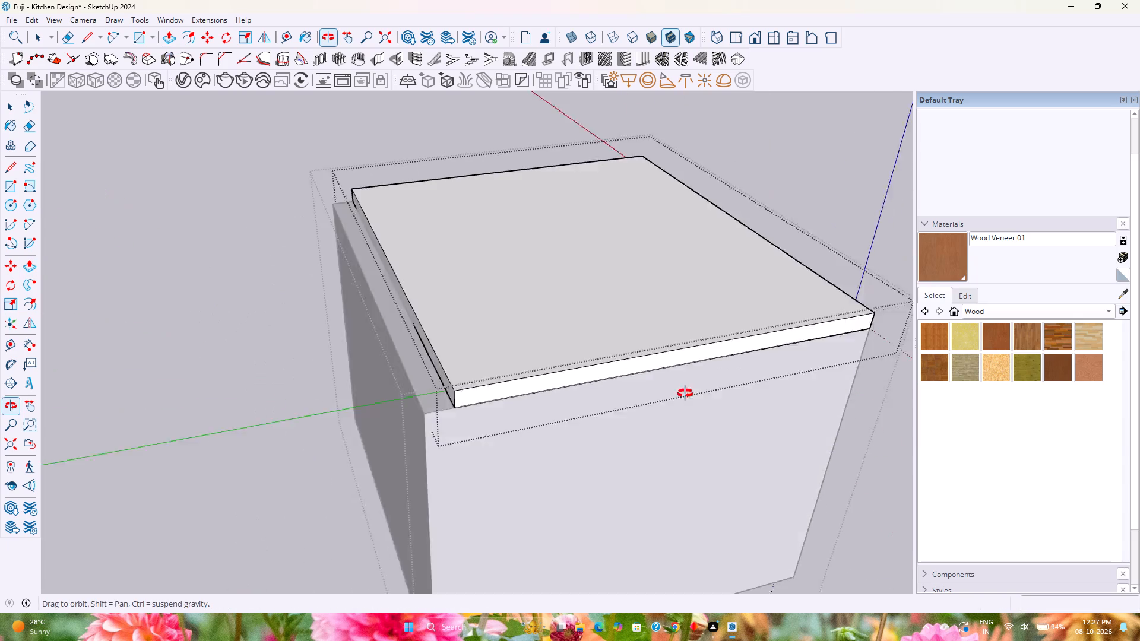
middle_click_drag(685, 394, 726, 383)
double_click(476, 350)
key("space")
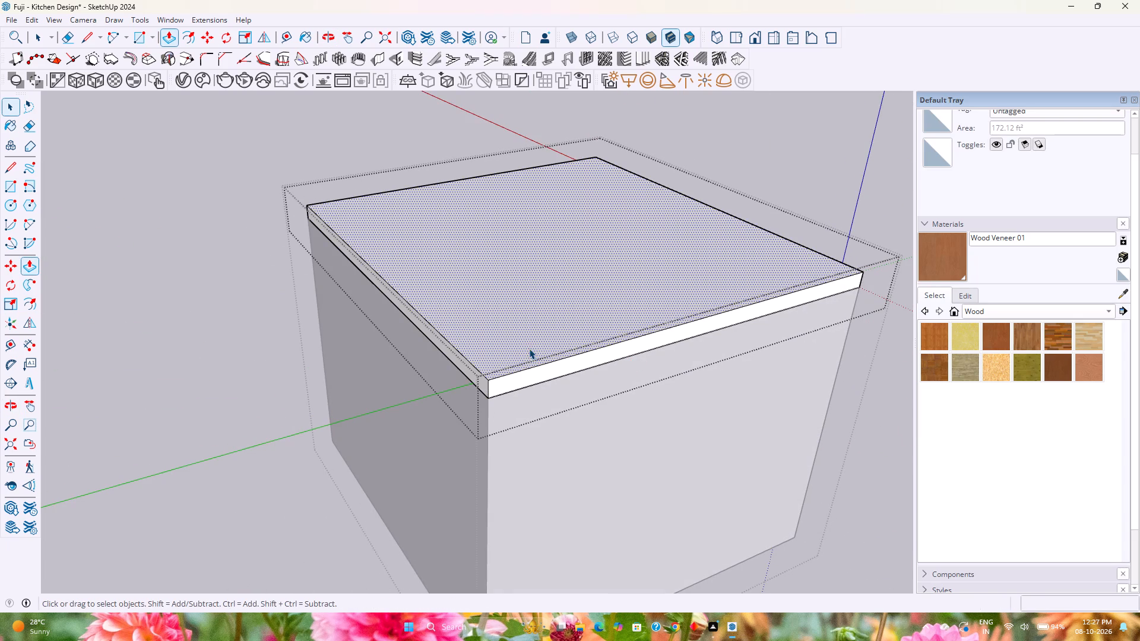
Leave the ceiling and walls groups so that nothing remains open for editing.
key("grave")
key("Escape")
key("Escape")
key("space")
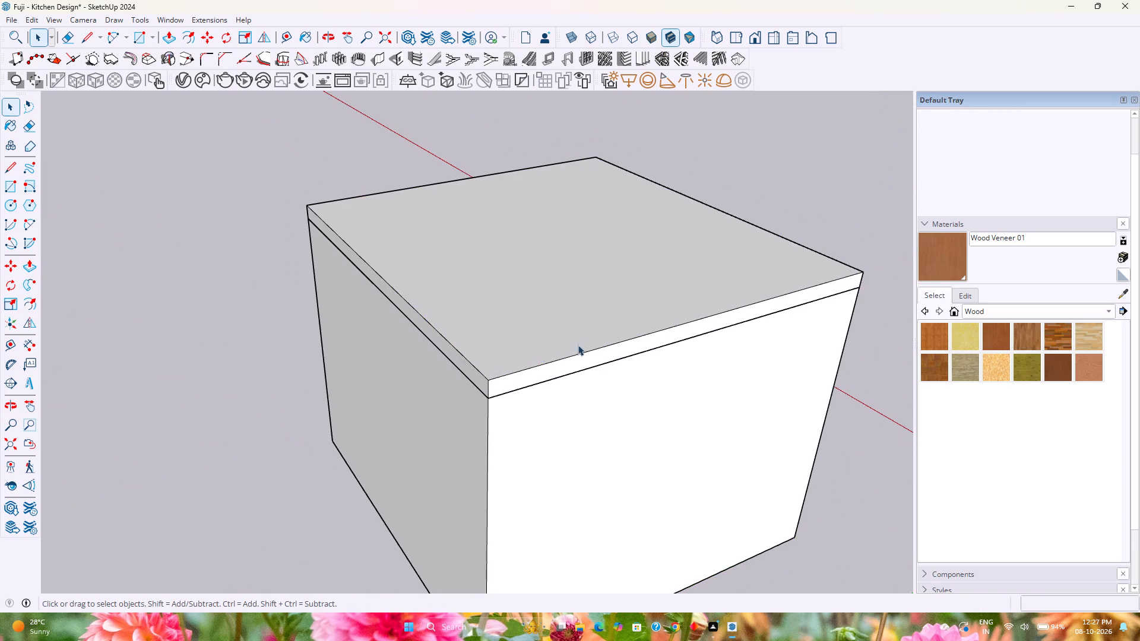
Render the kitchen from the standard Front view, framed on the cabinets and refrigerator, in V-Ray, and close the frame buffer.
middle_click_drag(584, 351, 179, 360)
scroll(161, 344, "down", 4)
middle_click_drag(403, 385, 197, 243)
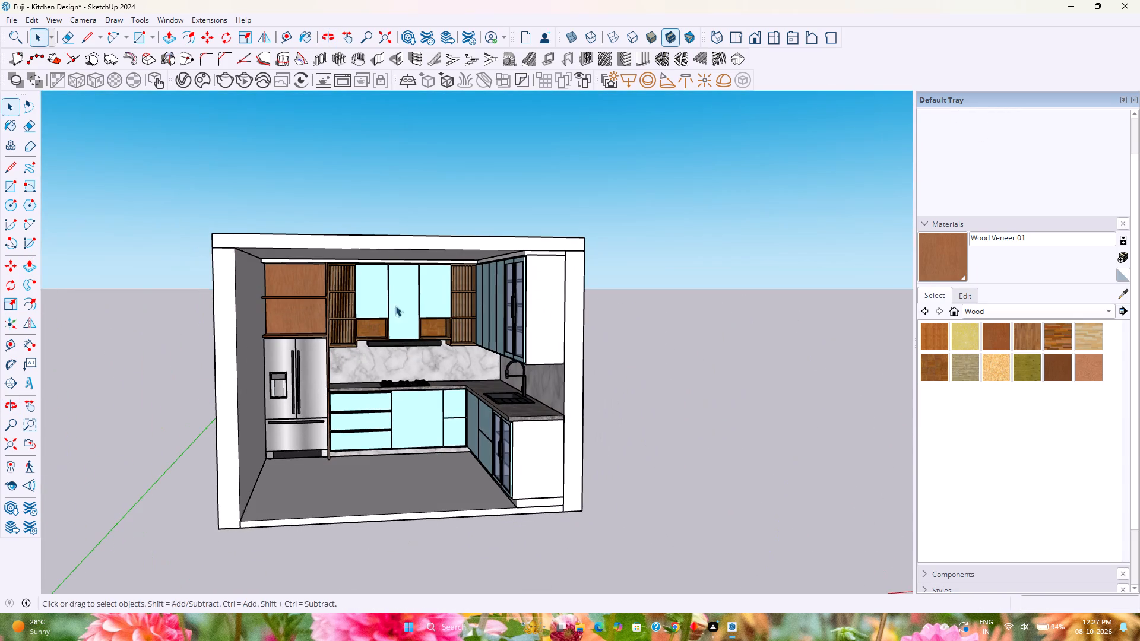
left_click(755, 37)
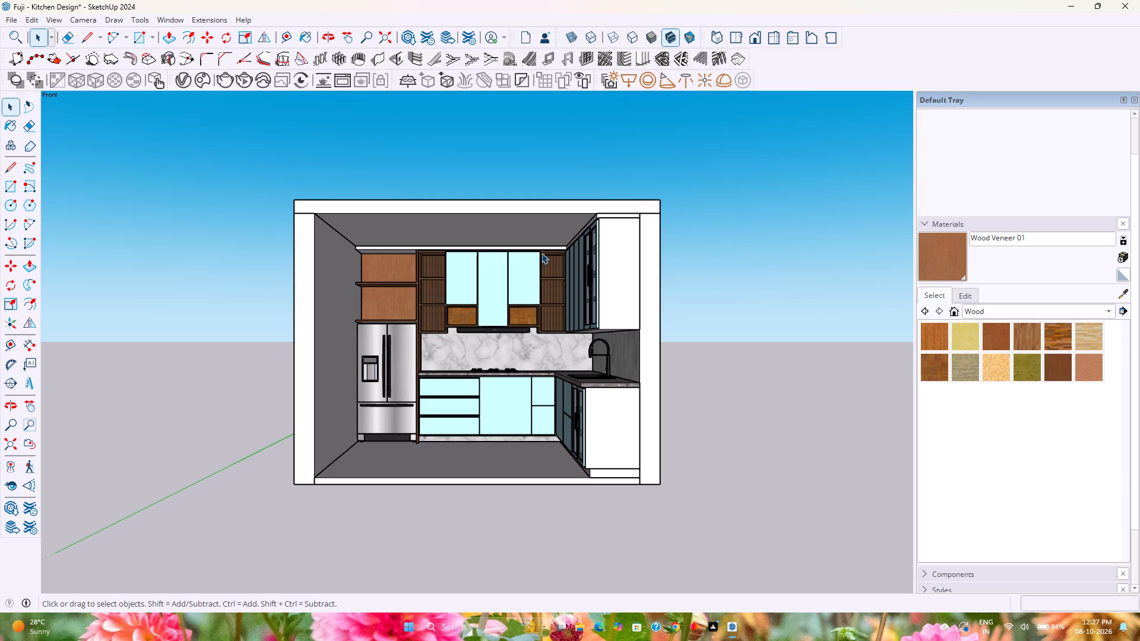
scroll(464, 341, "up", 6)
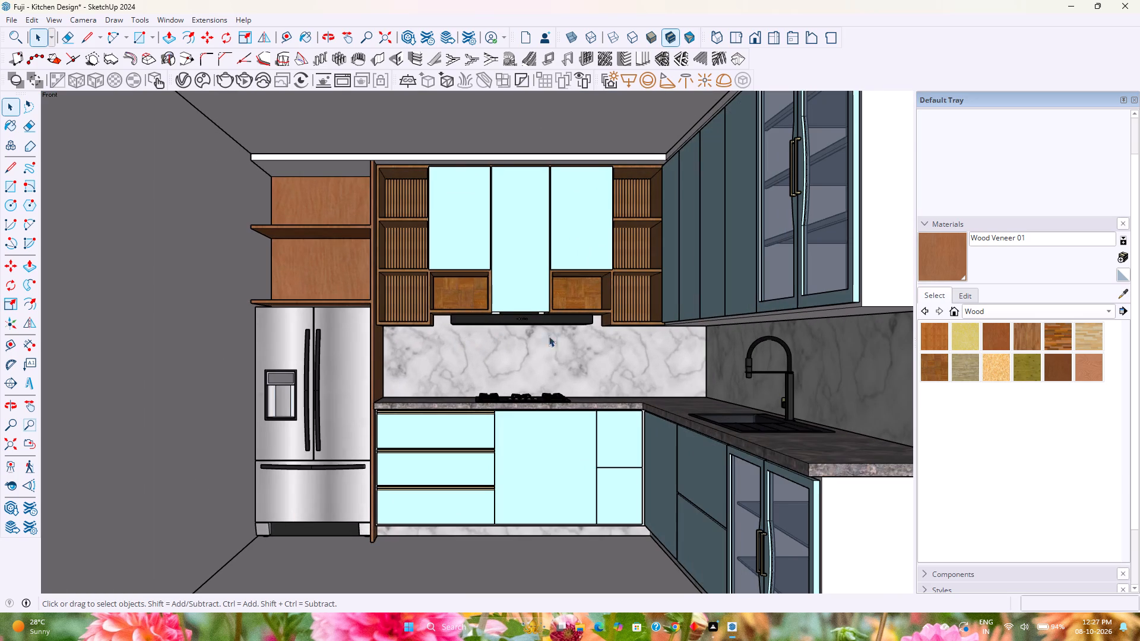
middle_click_drag(555, 334, 579, 339, "shift")
scroll(580, 338, "up", 1)
middle_click_drag(580, 337, 550, 329, "shift")
scroll(550, 328, "up", 1)
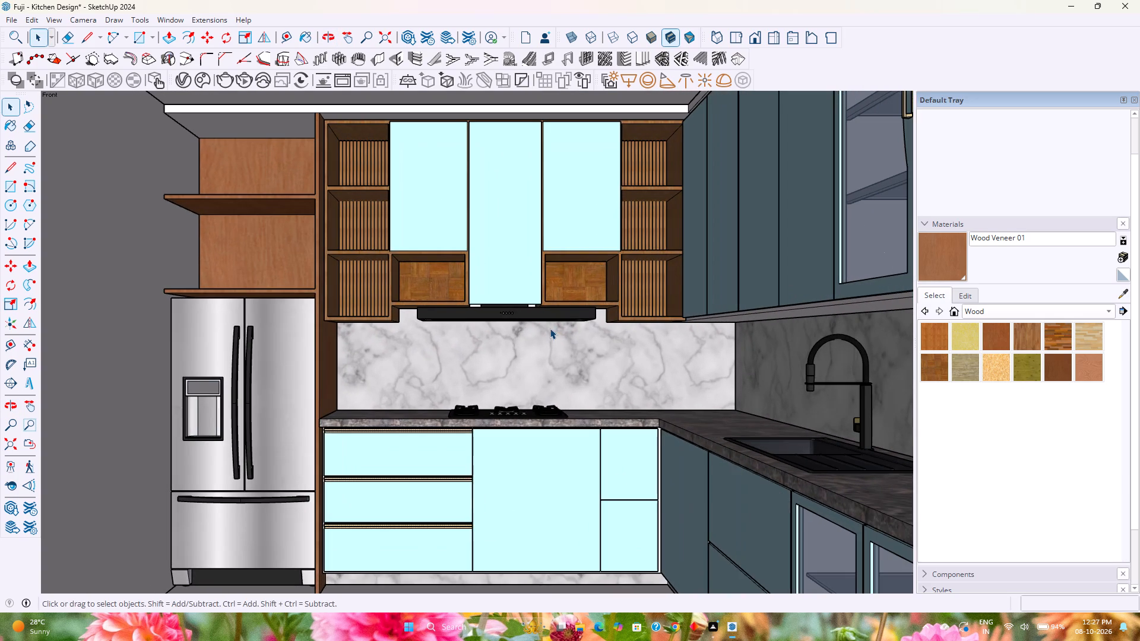
middle_click_drag(550, 328, 527, 324, "shift")
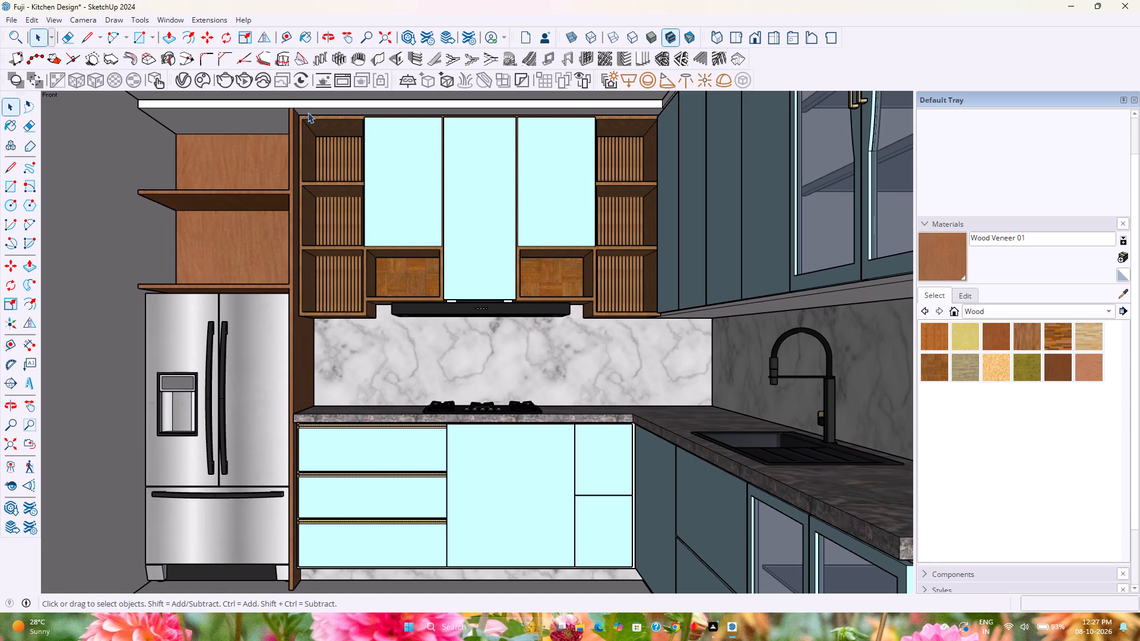
left_click(245, 82)
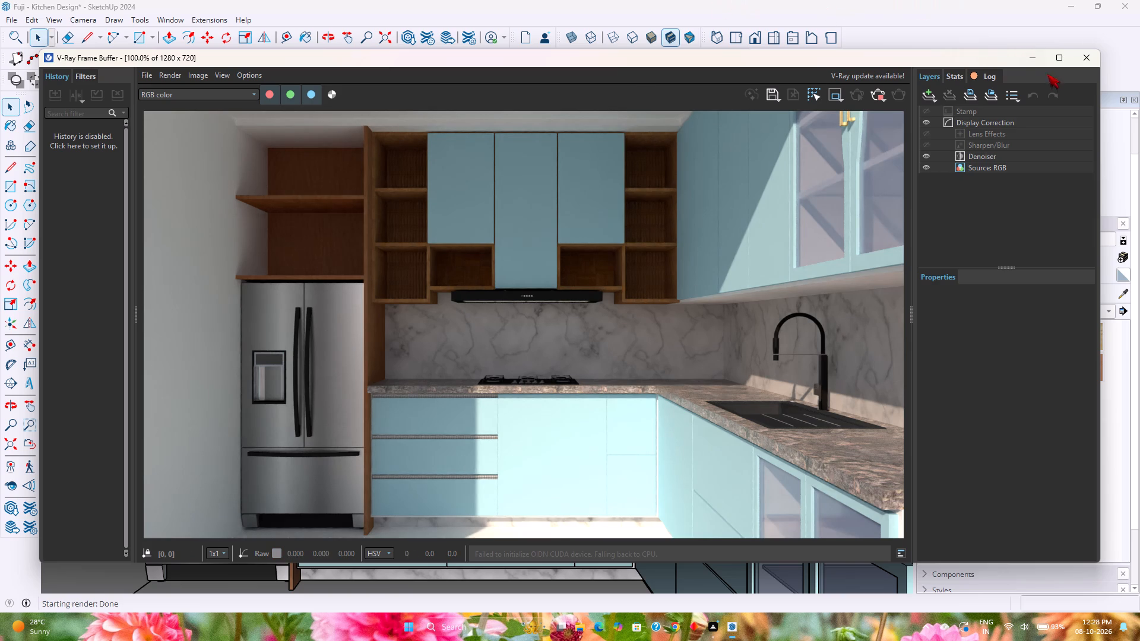
left_click(1087, 56)
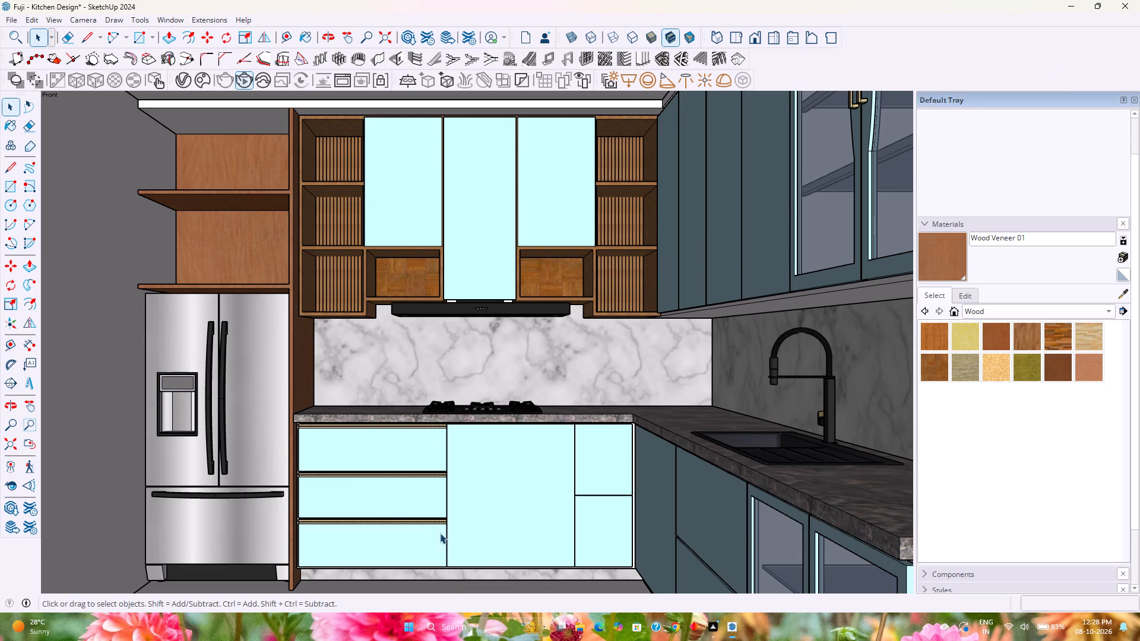
Push/Pull the top face of the lowest shelf above the refrigerator upward 6".
scroll(429, 521, "down", 3)
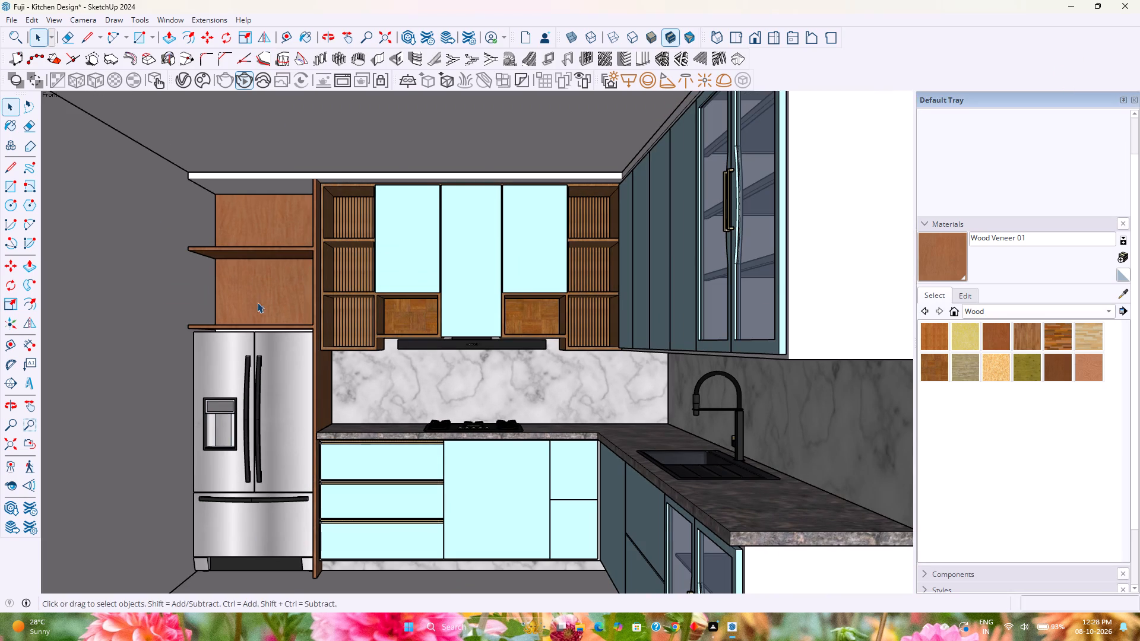
middle_click_drag(257, 302, 320, 397)
scroll(260, 337, "up", 5)
middle_click_drag(260, 335, 274, 310)
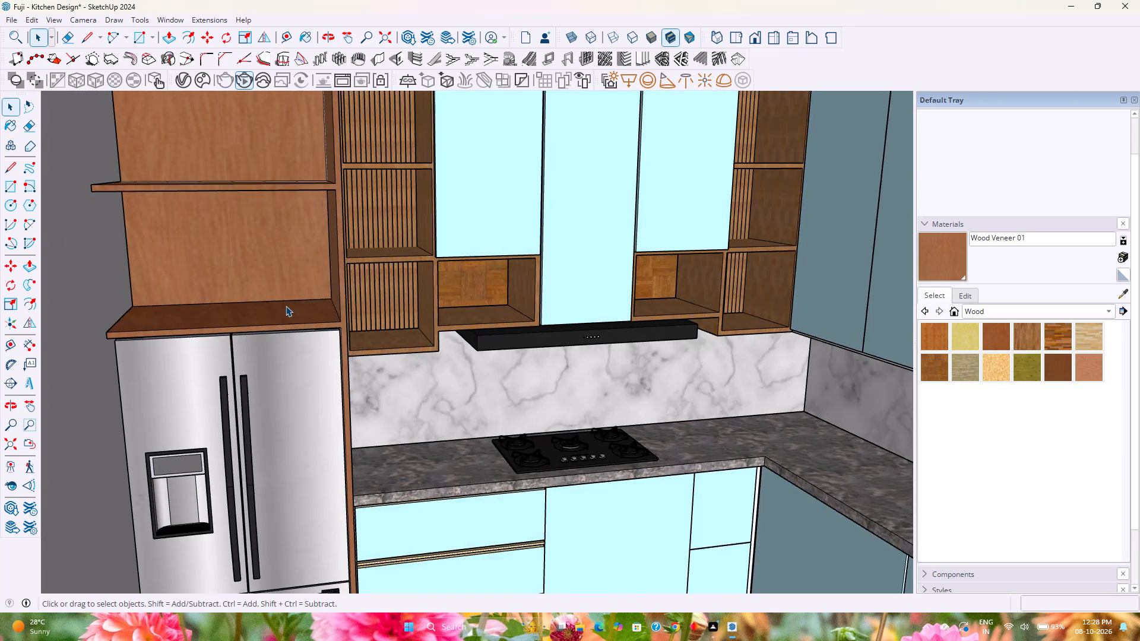
scroll(286, 305, "up", 6)
left_click(313, 322)
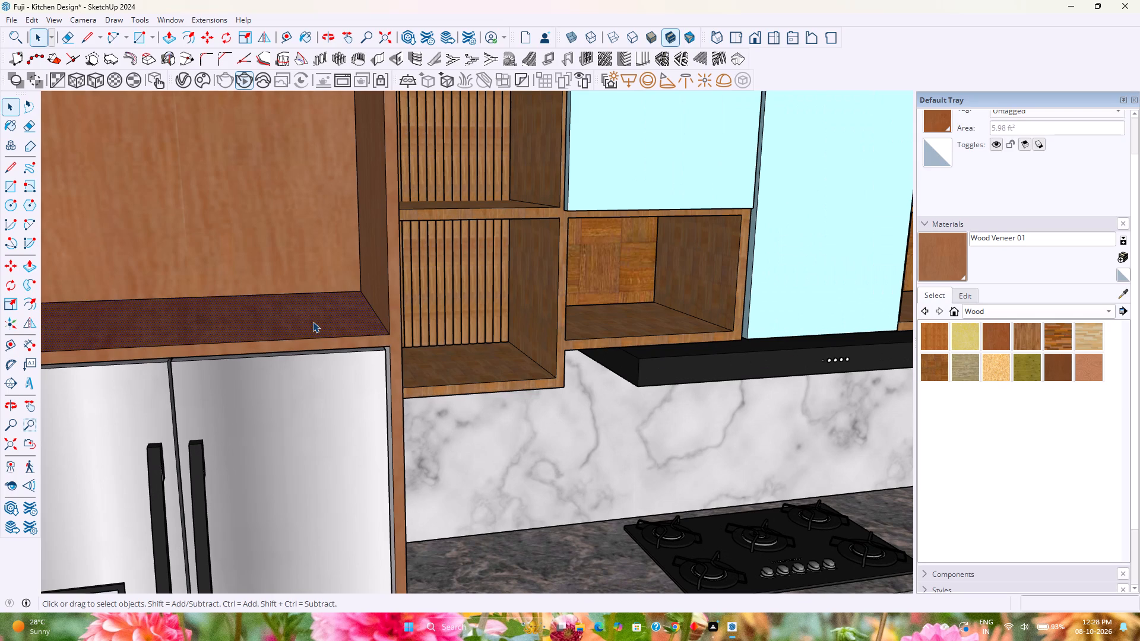
key("p")
left_click(313, 322)
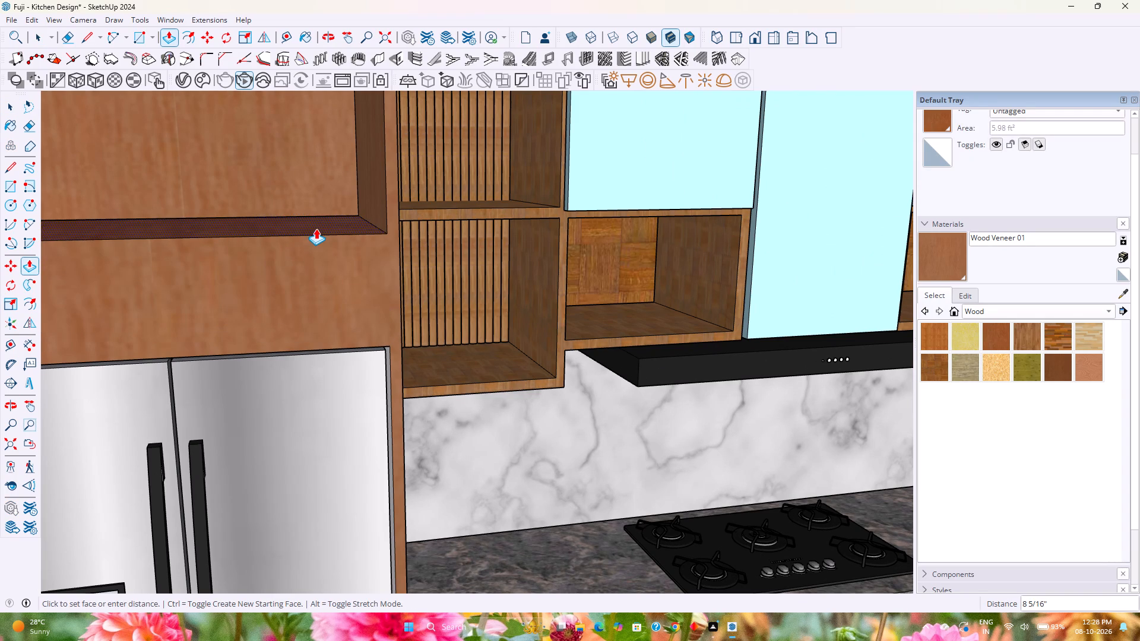
key("6")
key("Return")
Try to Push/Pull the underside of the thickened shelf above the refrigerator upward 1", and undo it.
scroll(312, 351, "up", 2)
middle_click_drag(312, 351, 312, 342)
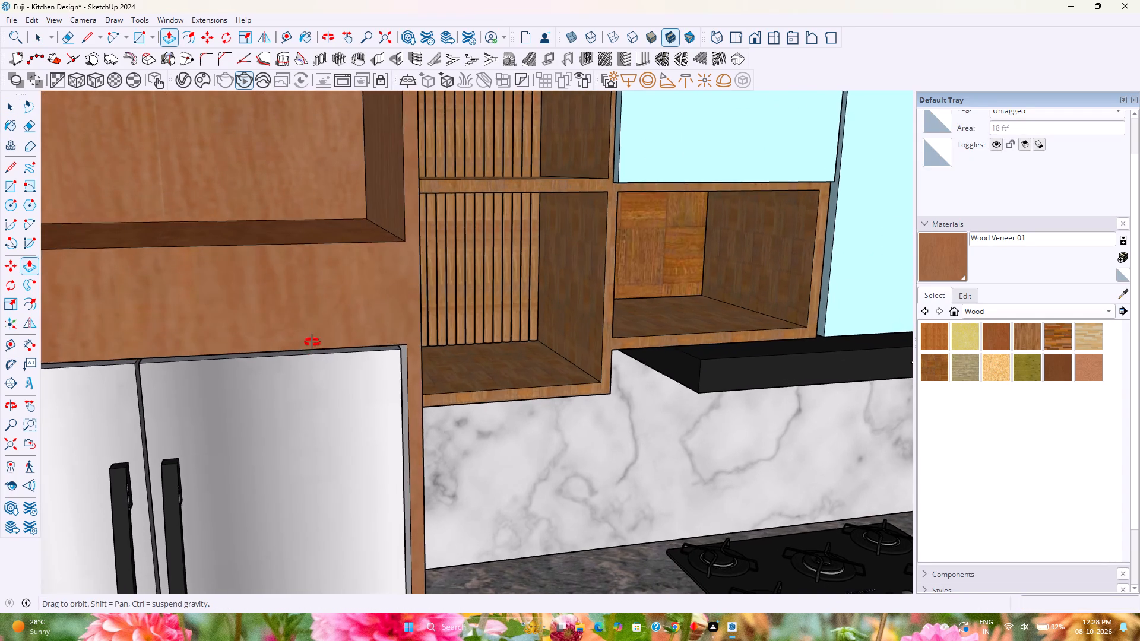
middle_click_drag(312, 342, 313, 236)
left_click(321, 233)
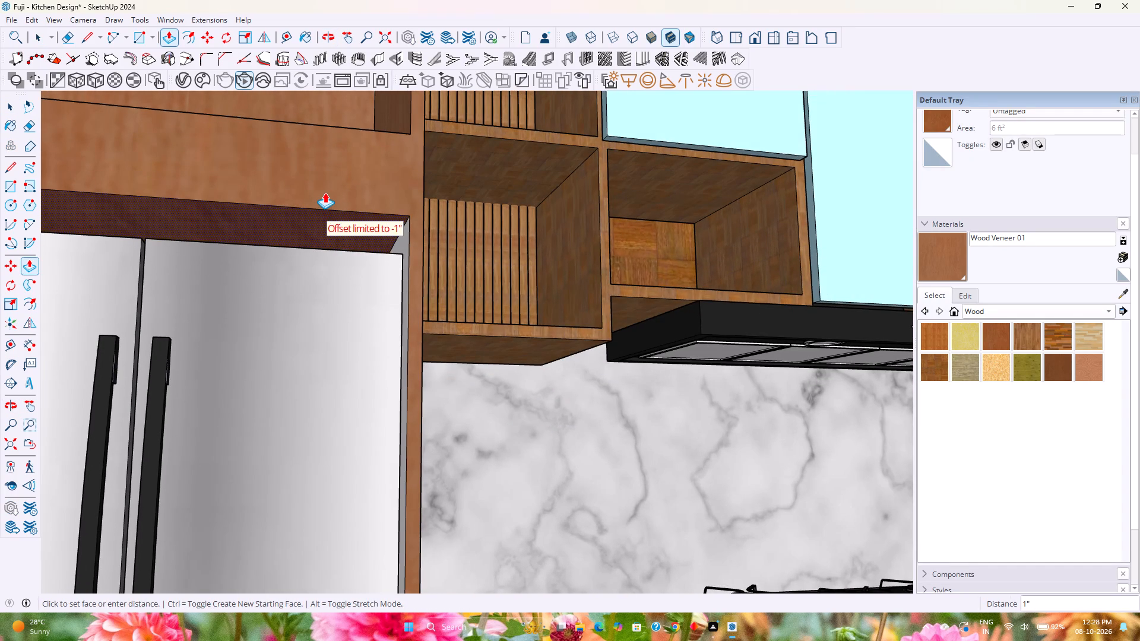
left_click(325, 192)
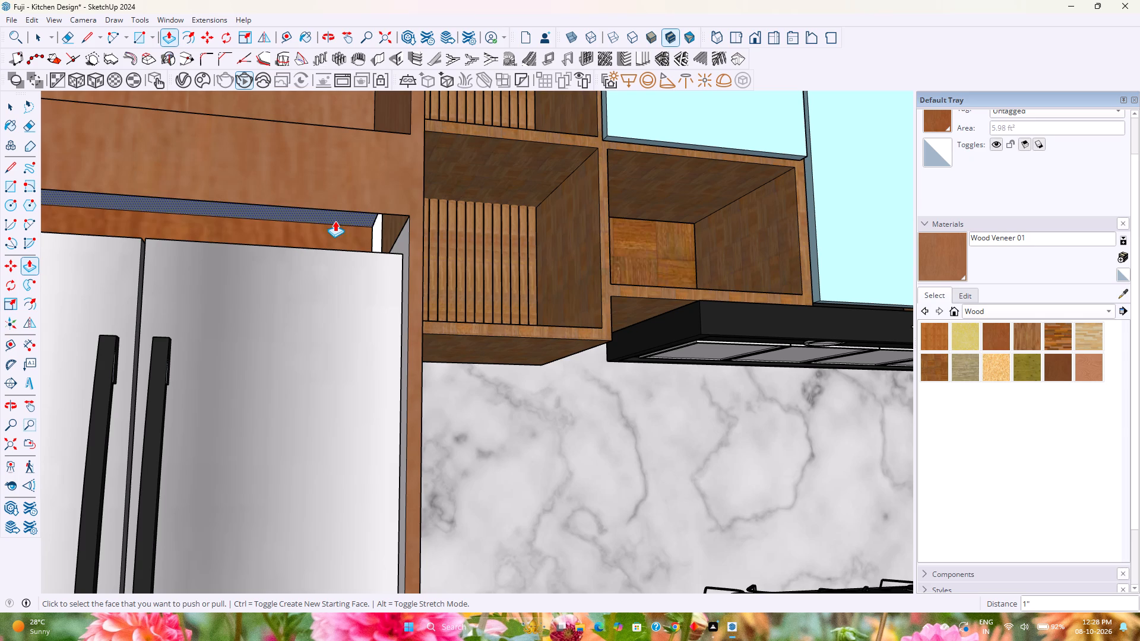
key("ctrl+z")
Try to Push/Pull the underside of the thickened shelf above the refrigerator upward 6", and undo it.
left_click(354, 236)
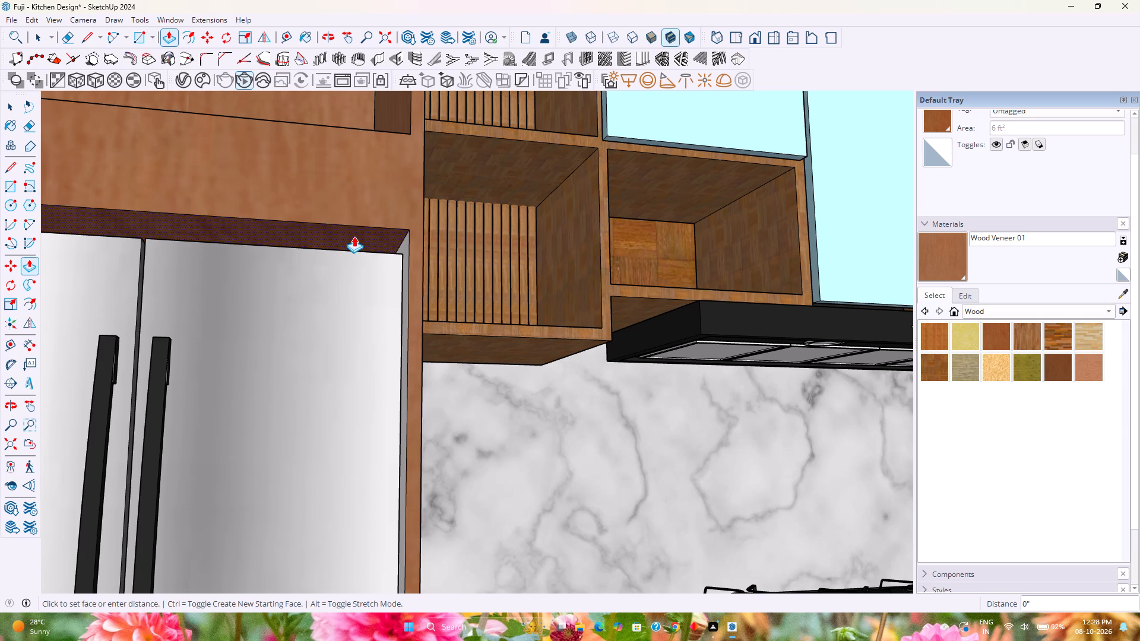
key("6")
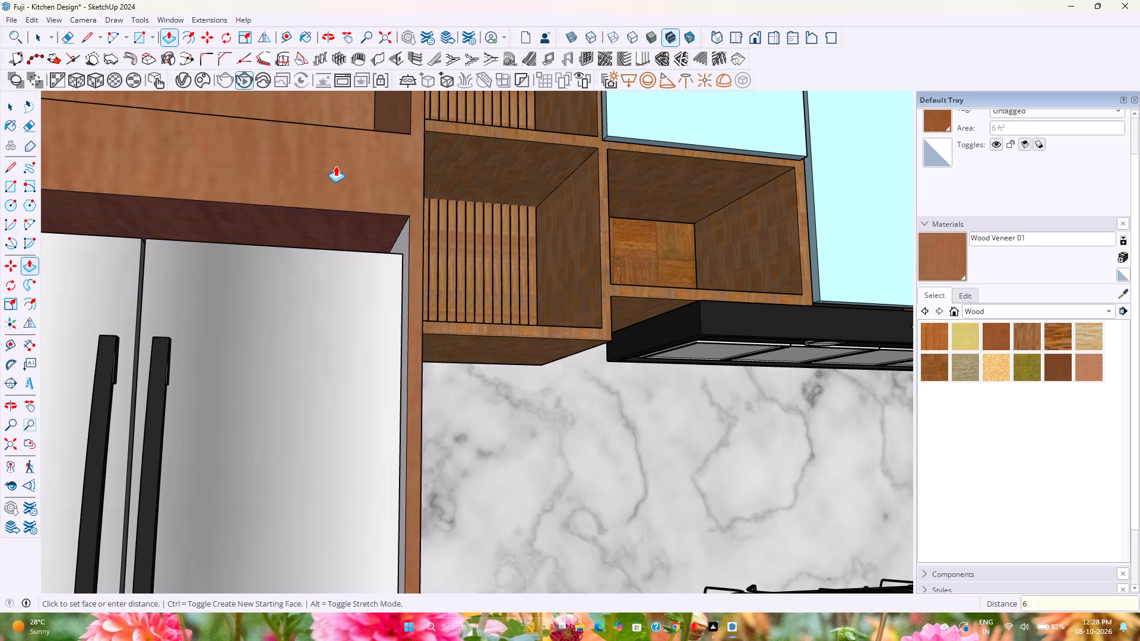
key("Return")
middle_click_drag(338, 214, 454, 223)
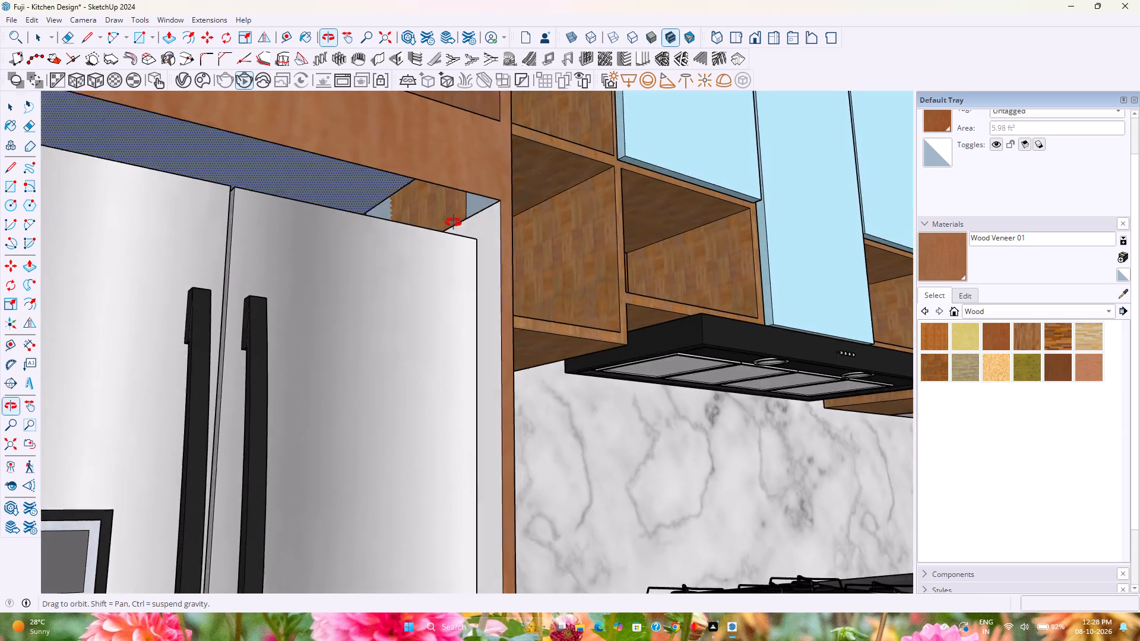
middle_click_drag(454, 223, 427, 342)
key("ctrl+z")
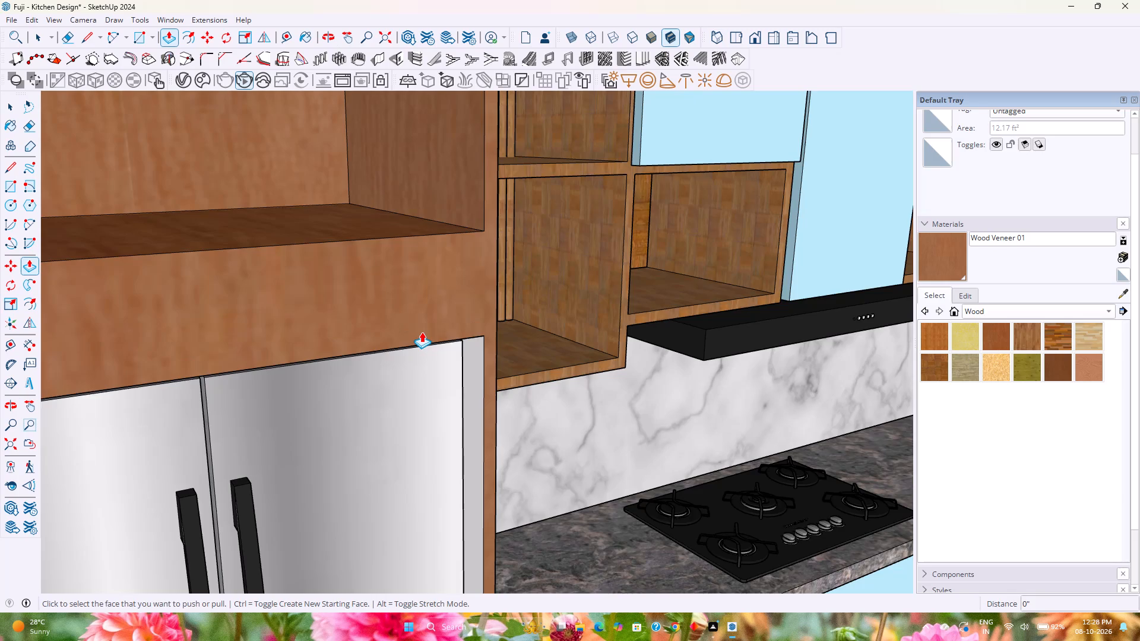
Push/Pull the underside of the thickened shelf above the refrigerator upward 1".
middle_click_drag(416, 328, 397, 275)
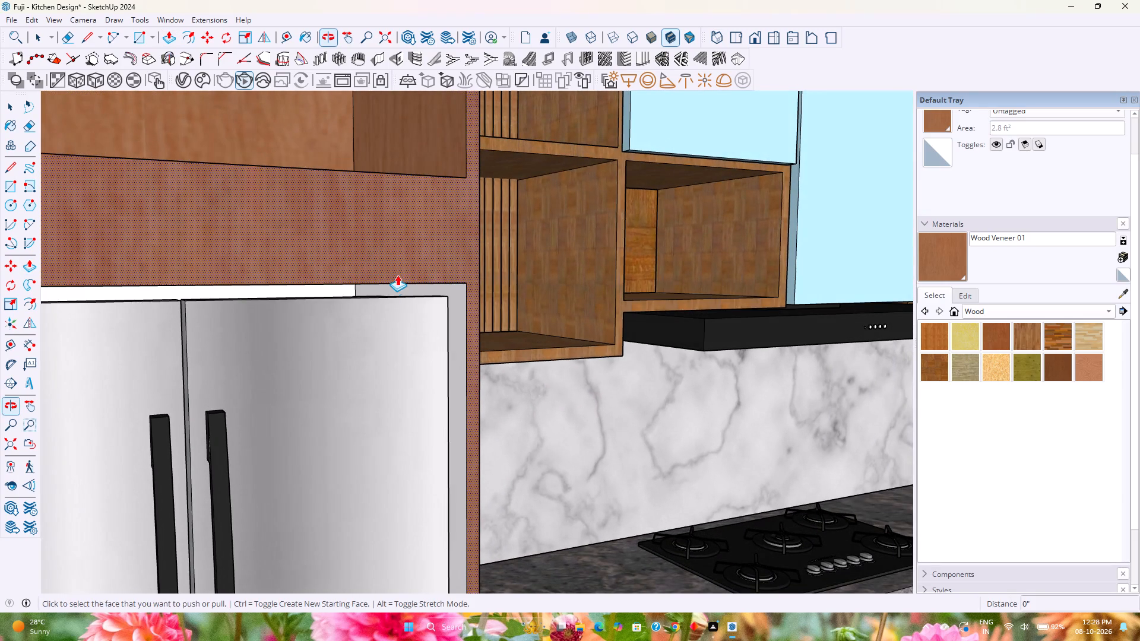
scroll(395, 283, "up", 1)
middle_click_drag(394, 283, 377, 223)
left_click(388, 240)
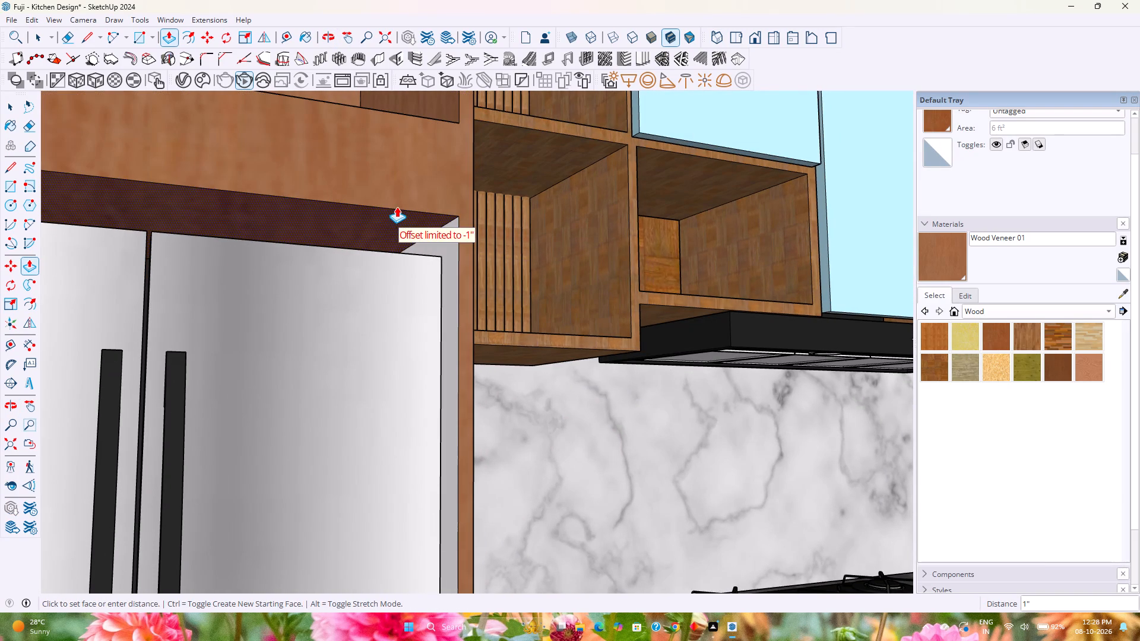
left_click(397, 202)
Draw a 2' line from the back to the front corner along the shelf's lower side edge to close the open underside.
middle_click_drag(386, 227, 541, 212)
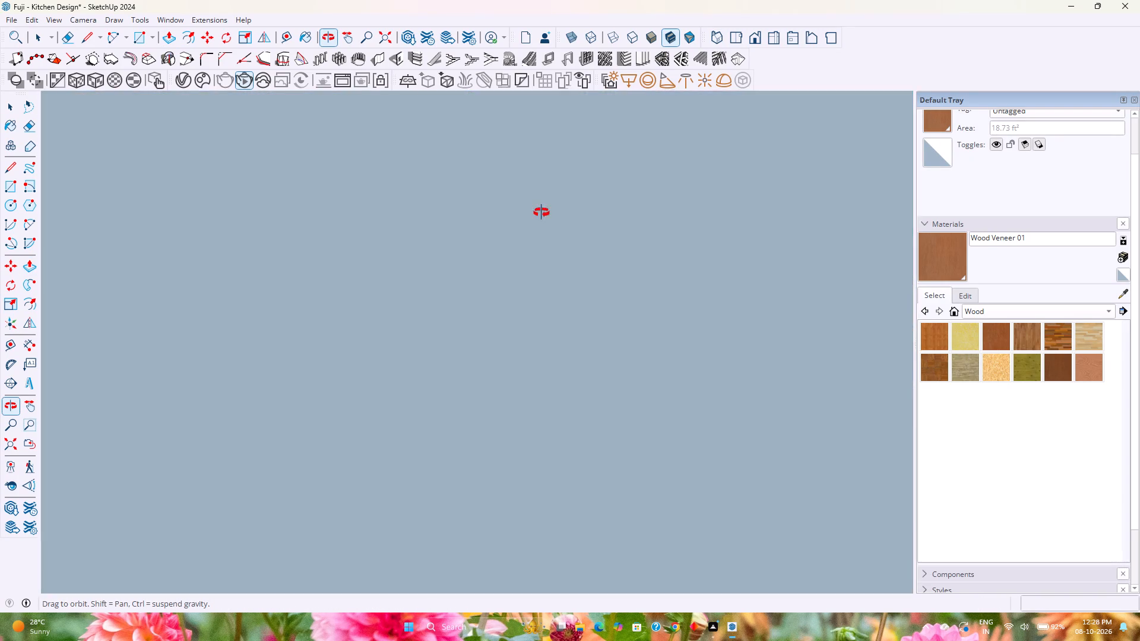
middle_click_drag(541, 212, 378, 259)
scroll(375, 259, "up", 8)
middle_click_drag(368, 266, 428, 257)
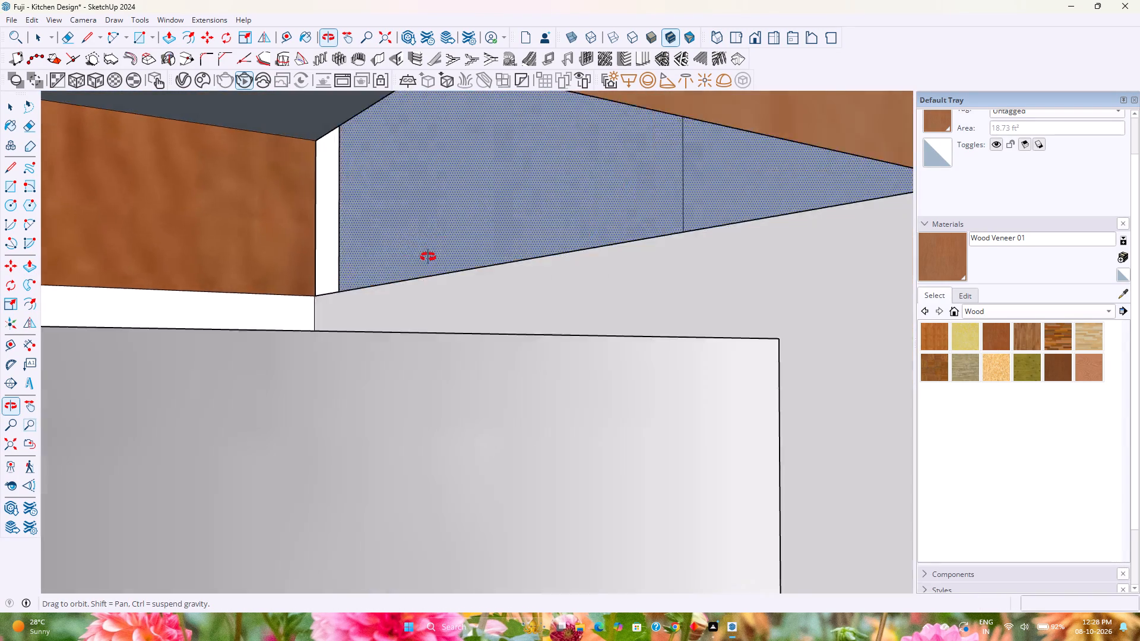
middle_click_drag(428, 257, 439, 275)
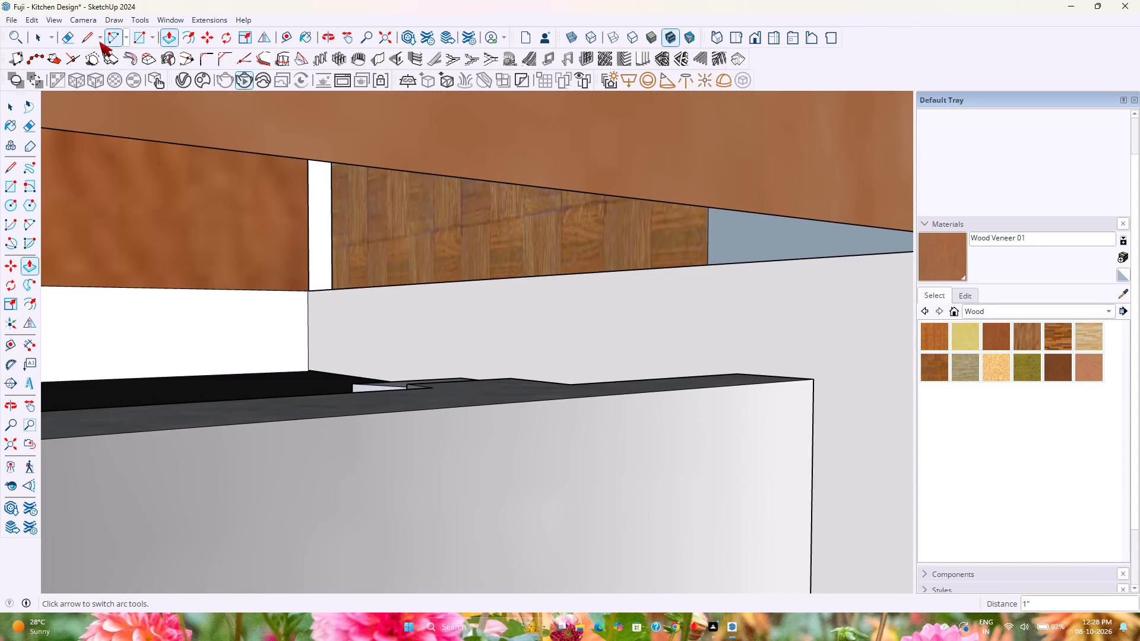
left_click(88, 42)
left_click(306, 291)
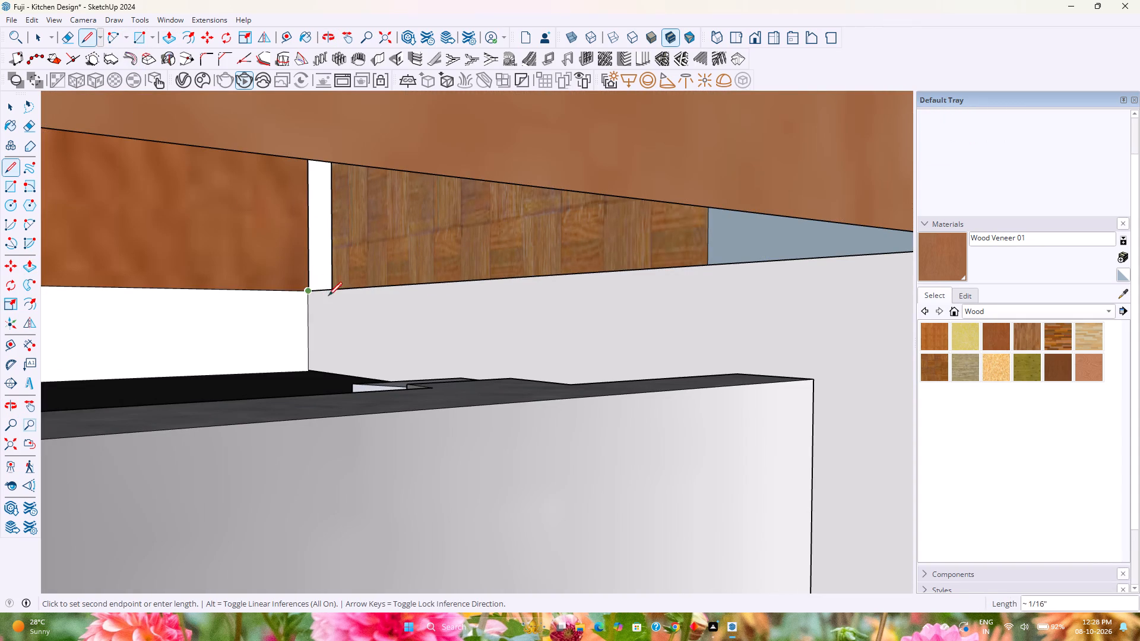
scroll(385, 291, "down", 5)
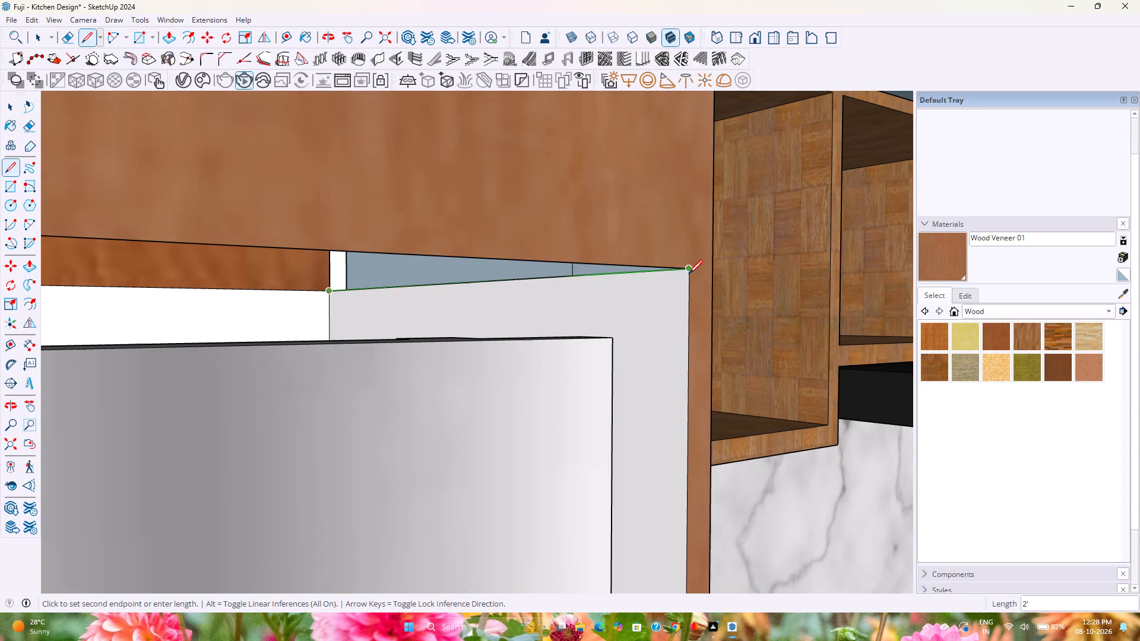
left_click(689, 274)
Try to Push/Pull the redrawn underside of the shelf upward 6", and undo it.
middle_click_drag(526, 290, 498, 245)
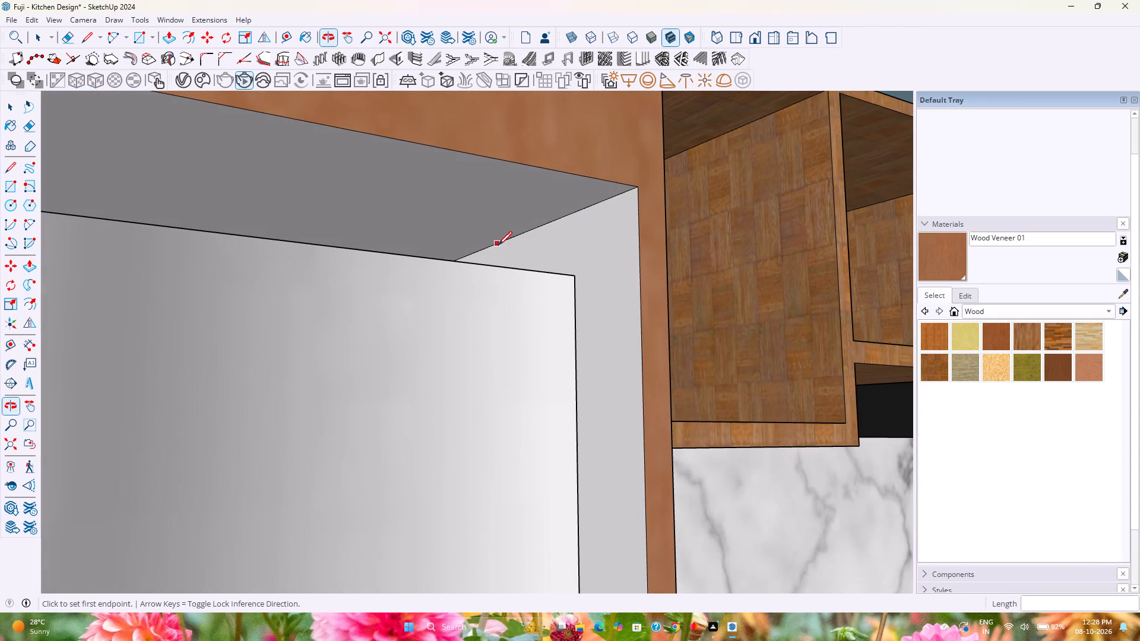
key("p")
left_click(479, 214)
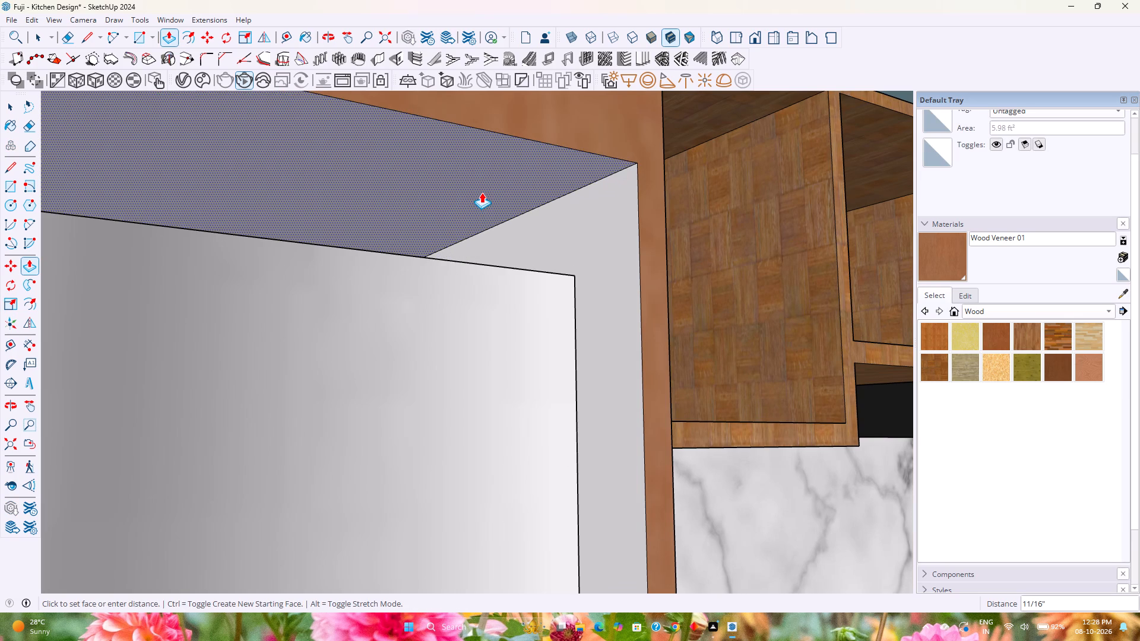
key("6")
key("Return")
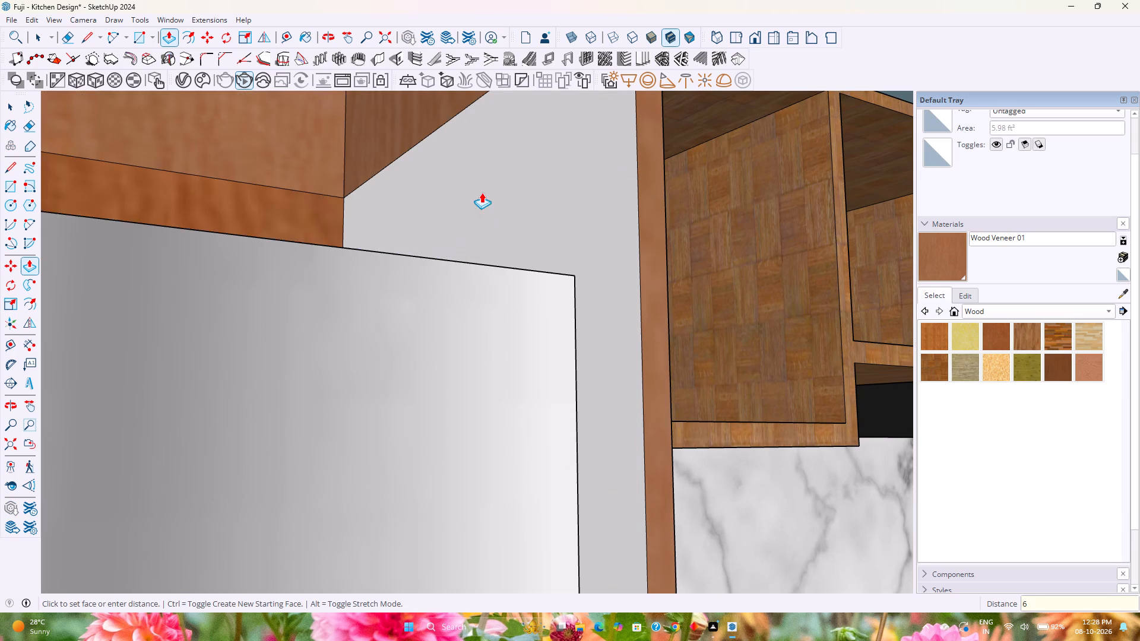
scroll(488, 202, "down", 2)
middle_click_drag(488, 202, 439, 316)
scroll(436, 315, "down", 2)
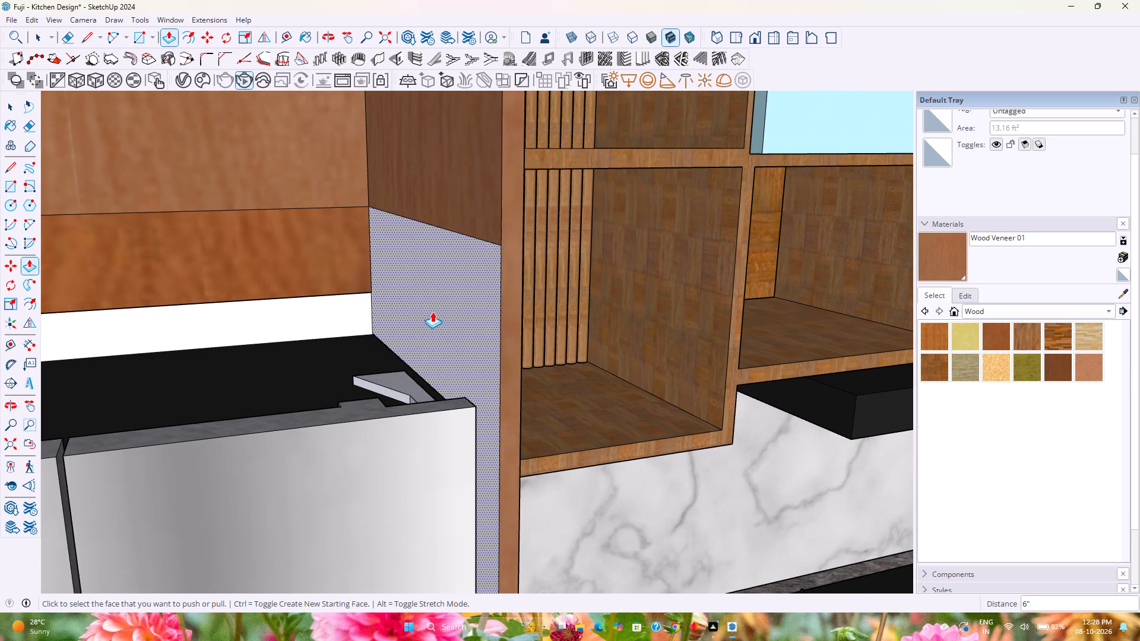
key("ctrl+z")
Push/Pull the redrawn underside of the shelf above the refrigerator upward 5".
middle_click_drag(435, 309, 460, 166)
left_click(457, 246)
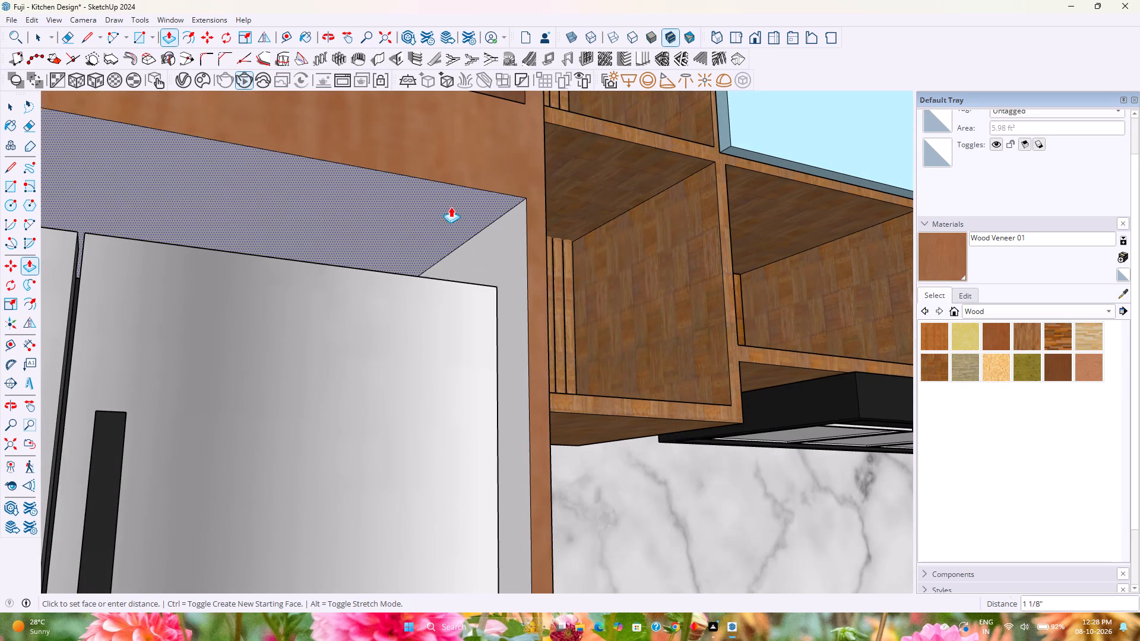
key("5")
key("Return")
key("space")
Delete the leftover horizontal edge across the white back face between the refrigerator top and the raised shelf.
middle_click_drag(451, 208, 452, 208)
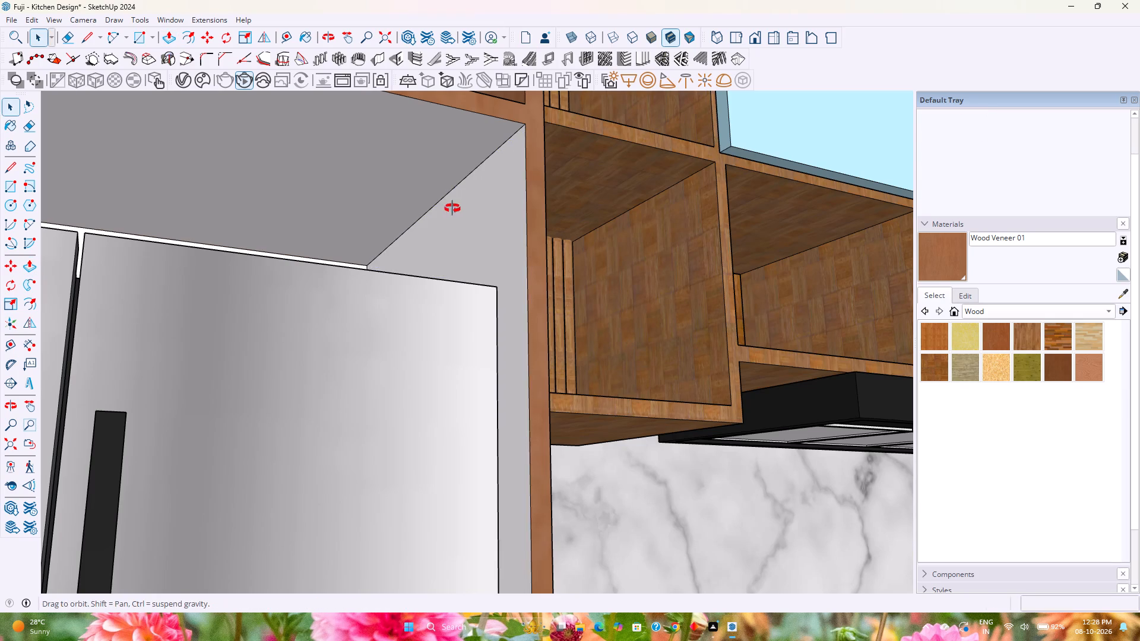
middle_click_drag(452, 208, 364, 300)
scroll(363, 300, "down", 3)
left_click(356, 306)
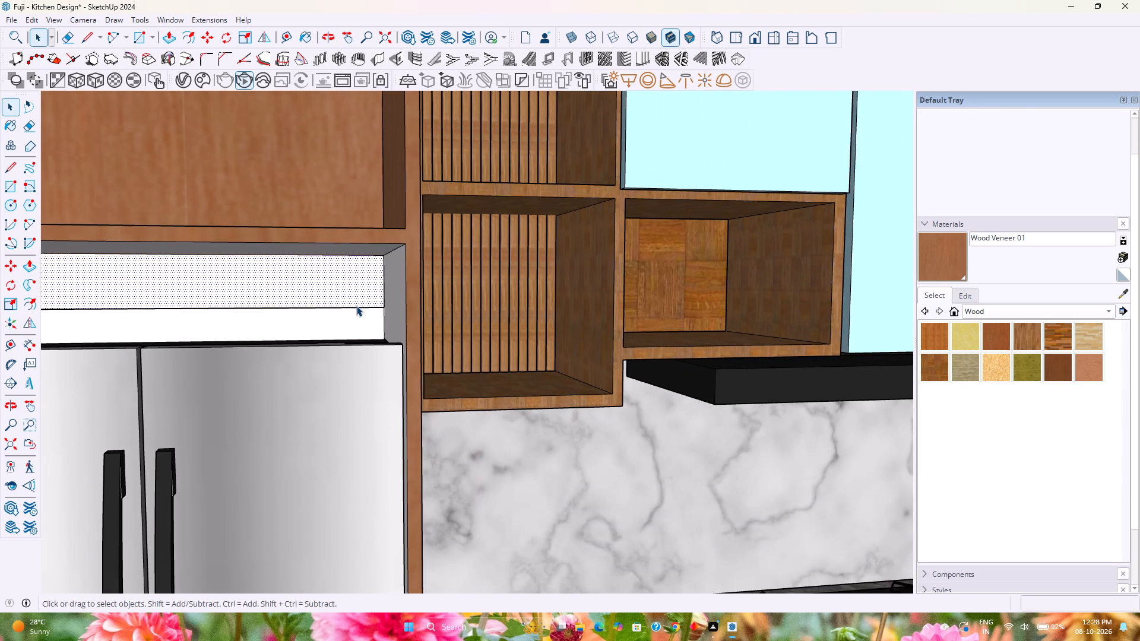
left_click(357, 309)
key("Delete")
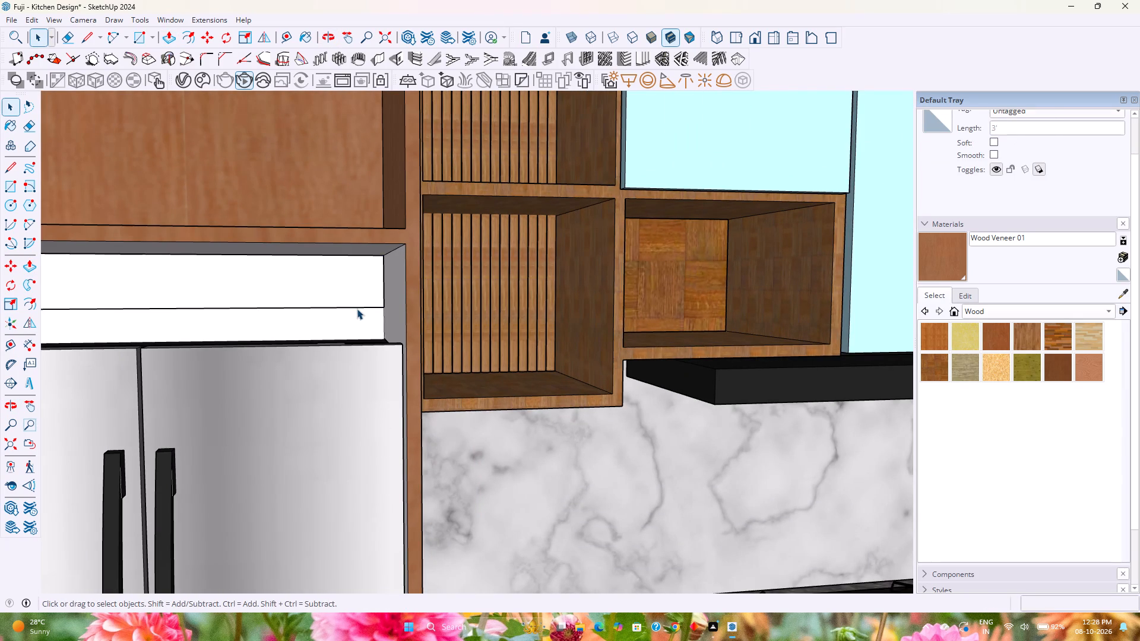
left_click(356, 306)
key("Delete")
scroll(368, 312, "down", 2)
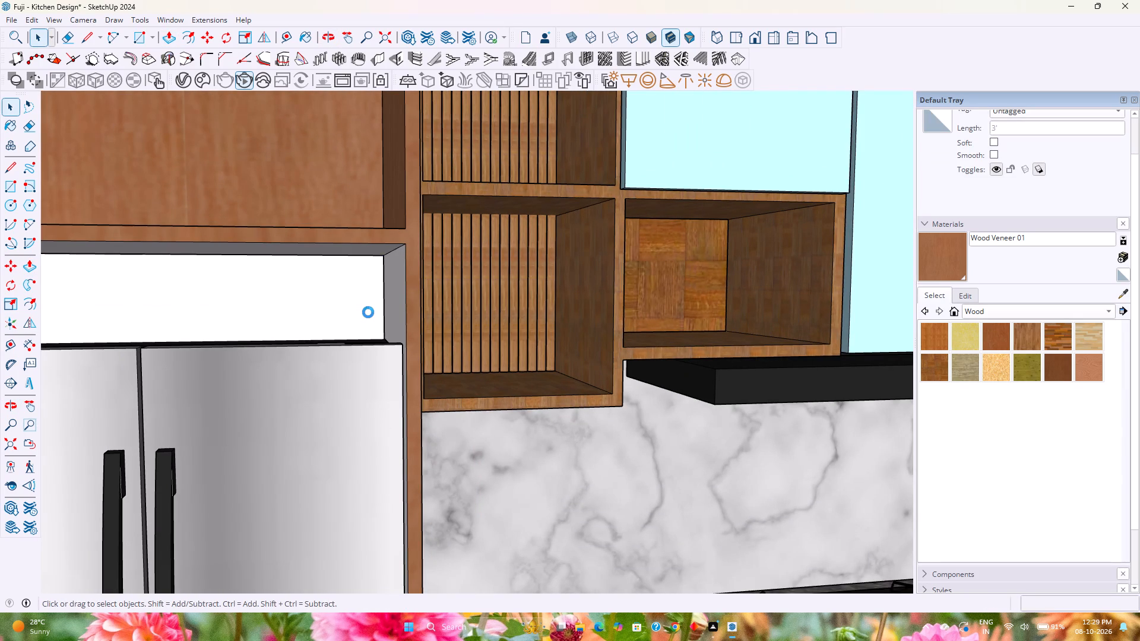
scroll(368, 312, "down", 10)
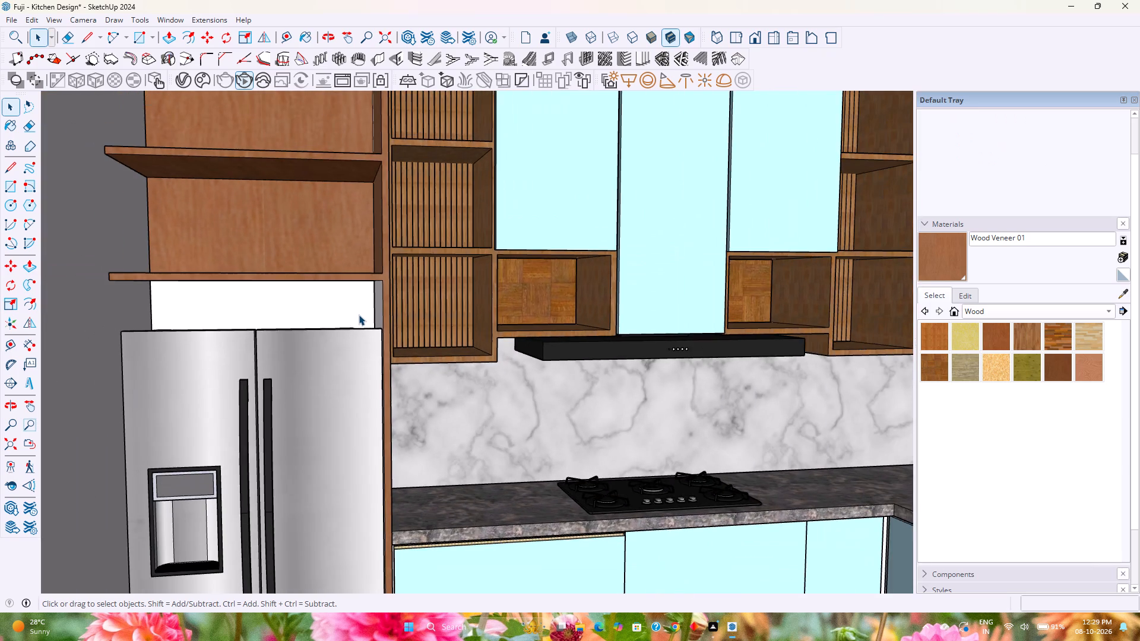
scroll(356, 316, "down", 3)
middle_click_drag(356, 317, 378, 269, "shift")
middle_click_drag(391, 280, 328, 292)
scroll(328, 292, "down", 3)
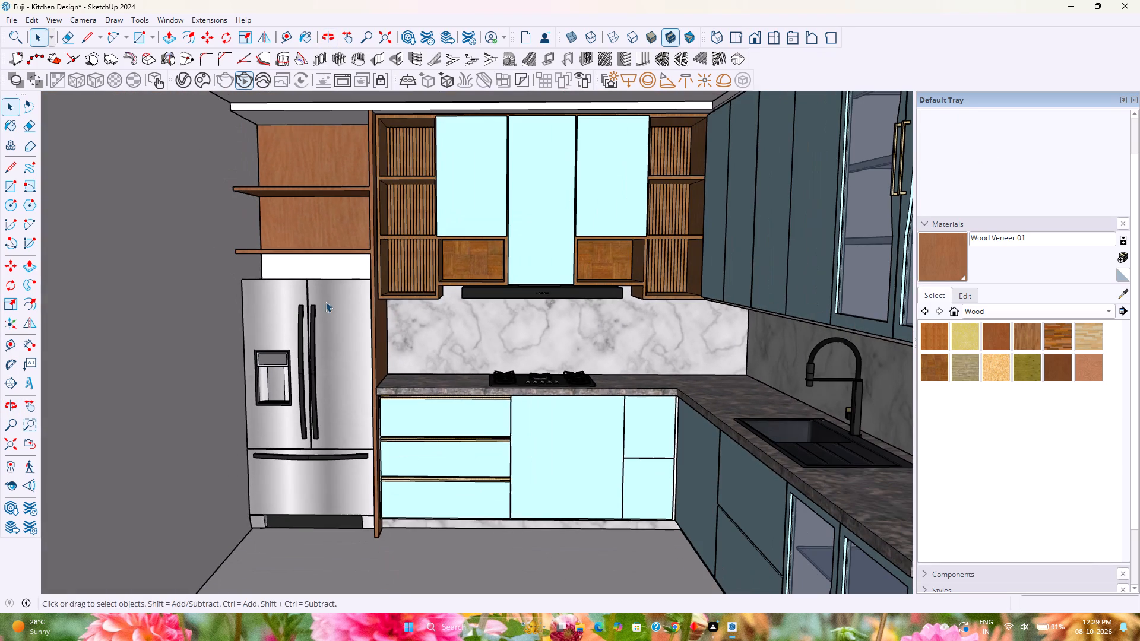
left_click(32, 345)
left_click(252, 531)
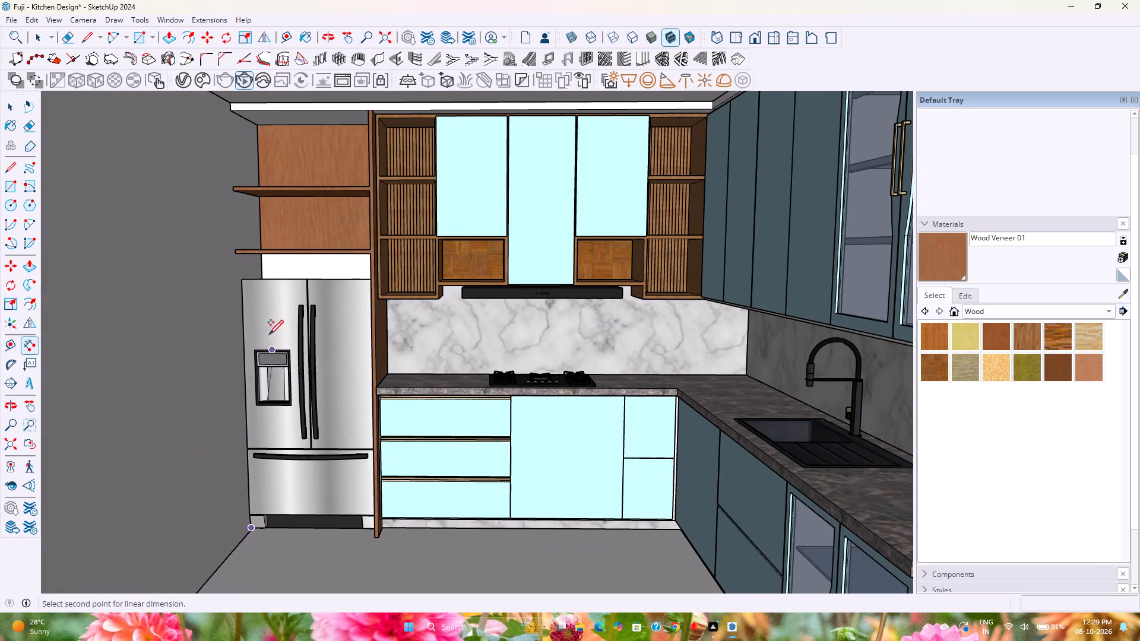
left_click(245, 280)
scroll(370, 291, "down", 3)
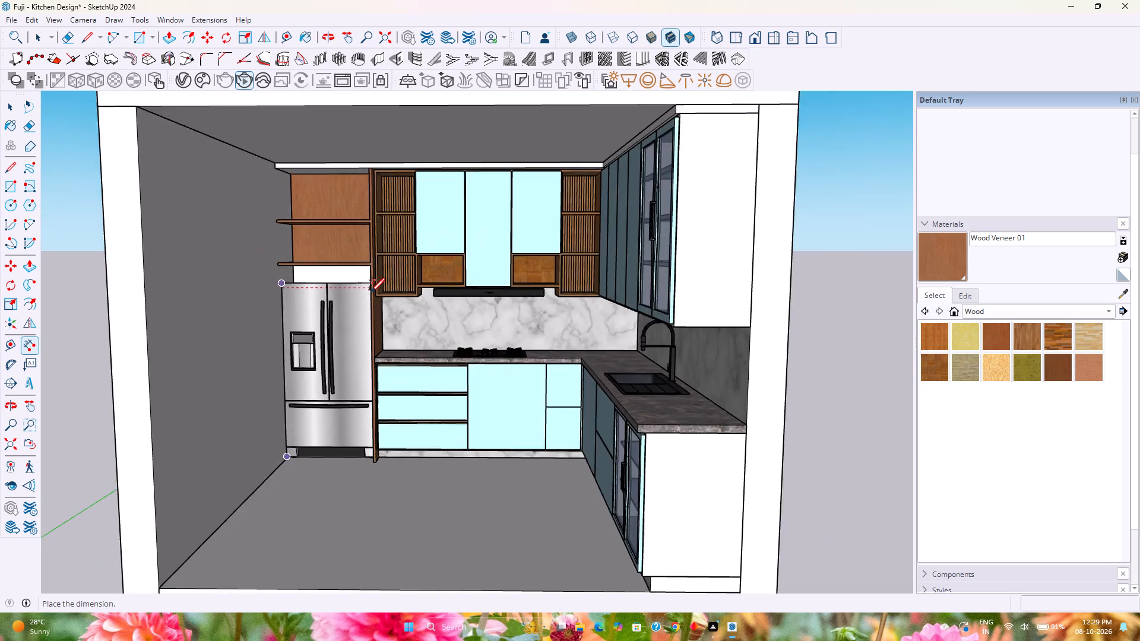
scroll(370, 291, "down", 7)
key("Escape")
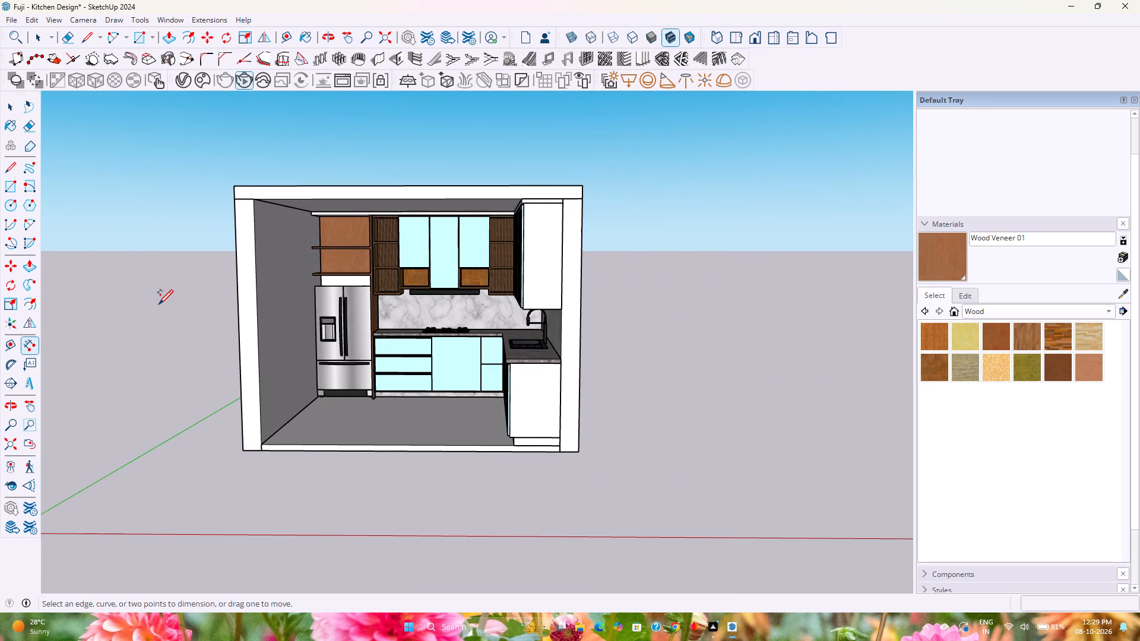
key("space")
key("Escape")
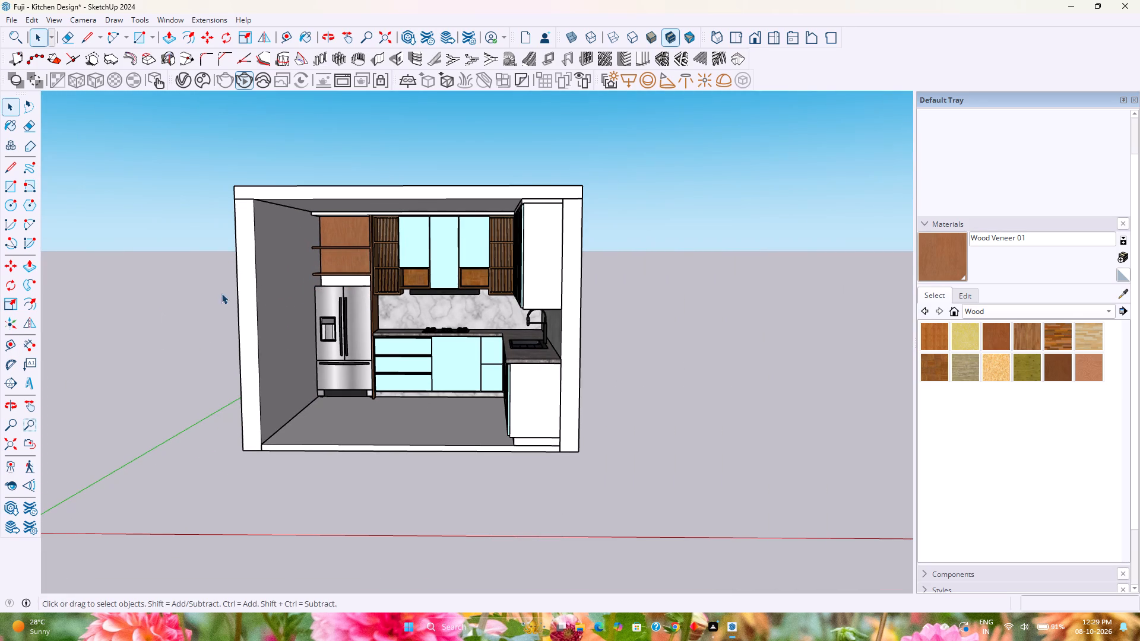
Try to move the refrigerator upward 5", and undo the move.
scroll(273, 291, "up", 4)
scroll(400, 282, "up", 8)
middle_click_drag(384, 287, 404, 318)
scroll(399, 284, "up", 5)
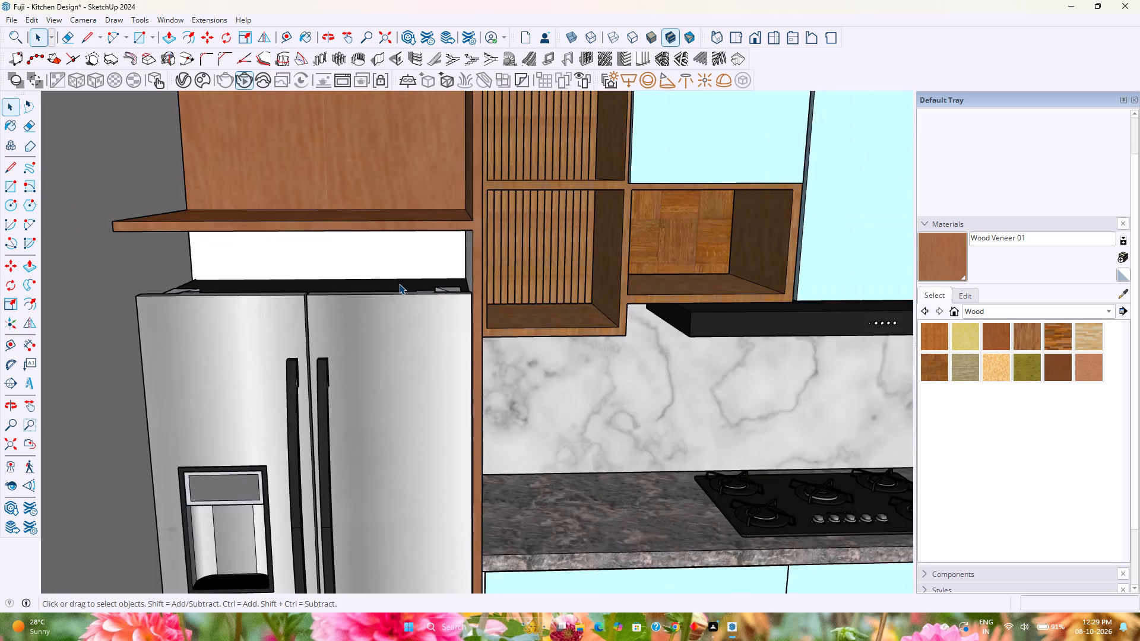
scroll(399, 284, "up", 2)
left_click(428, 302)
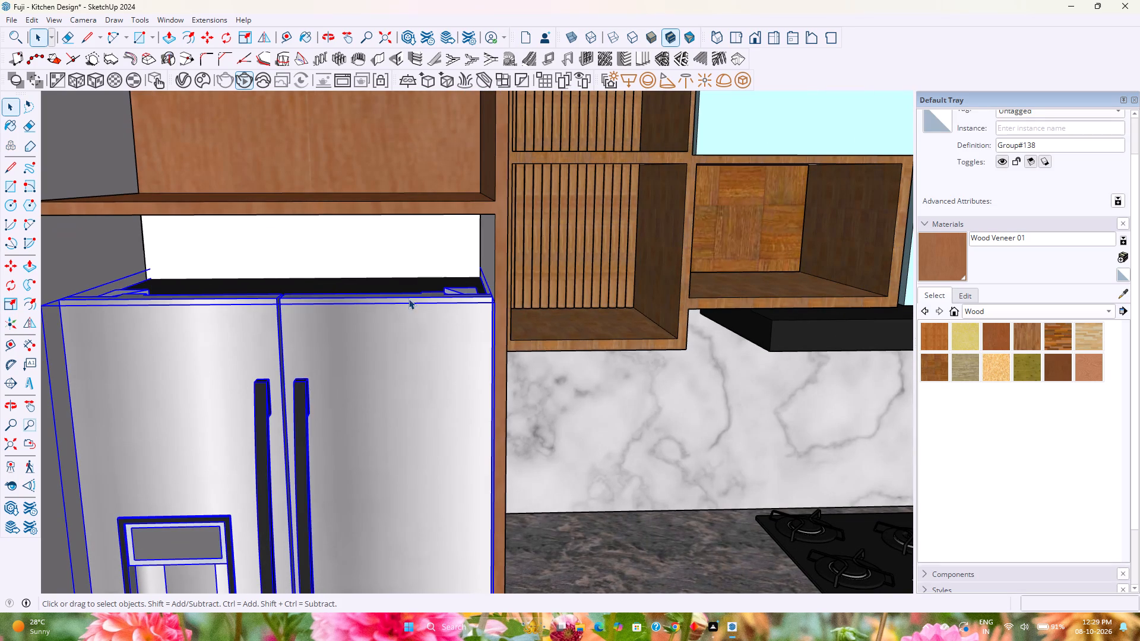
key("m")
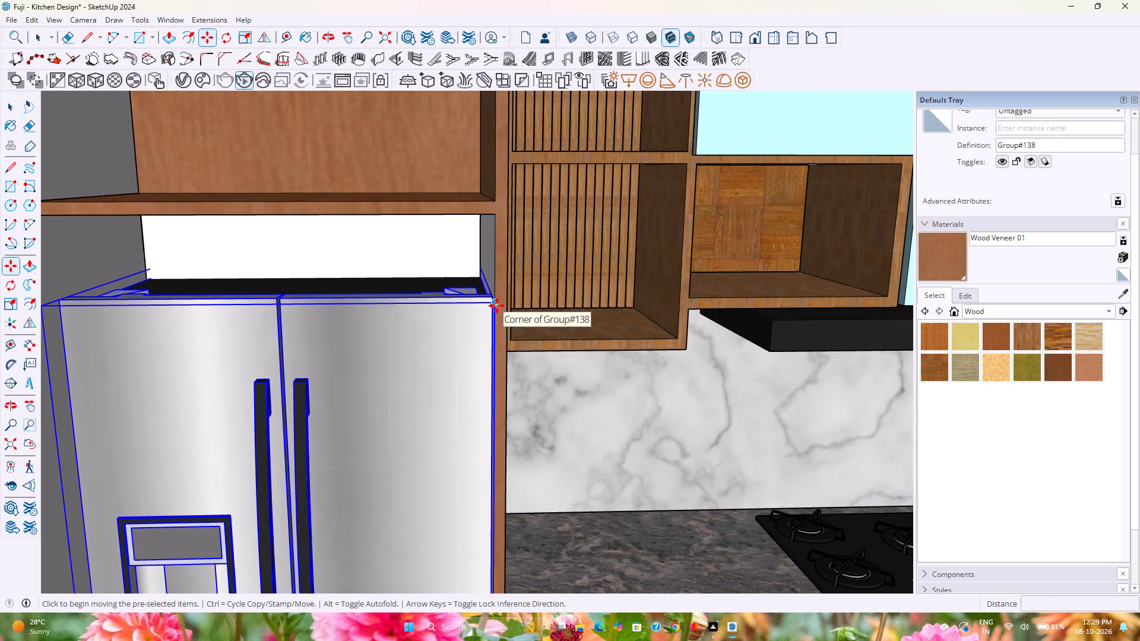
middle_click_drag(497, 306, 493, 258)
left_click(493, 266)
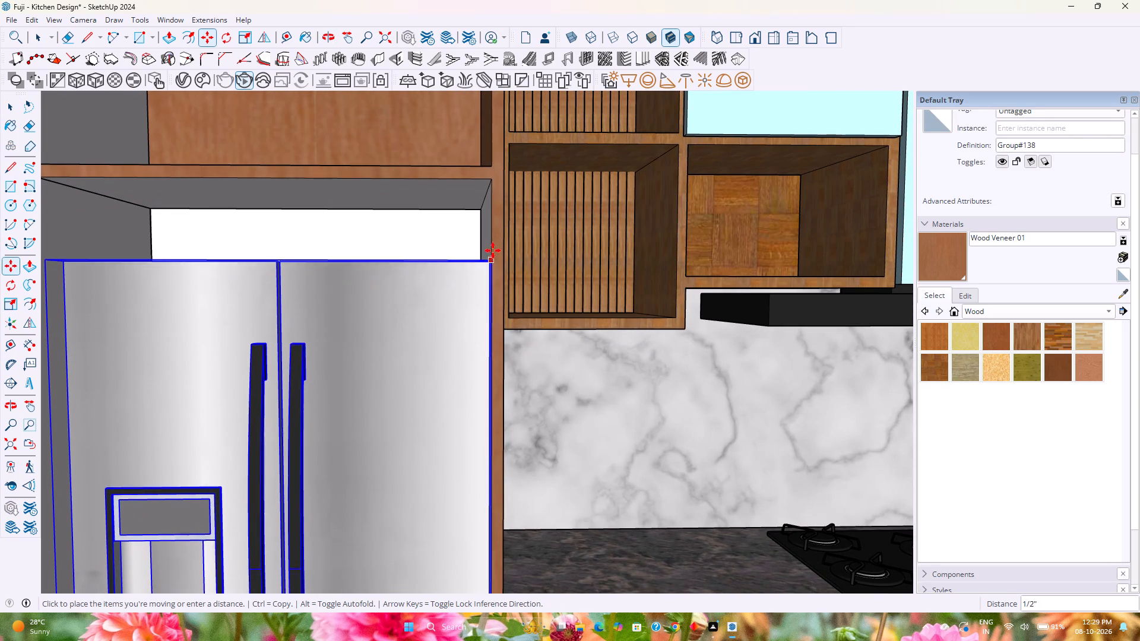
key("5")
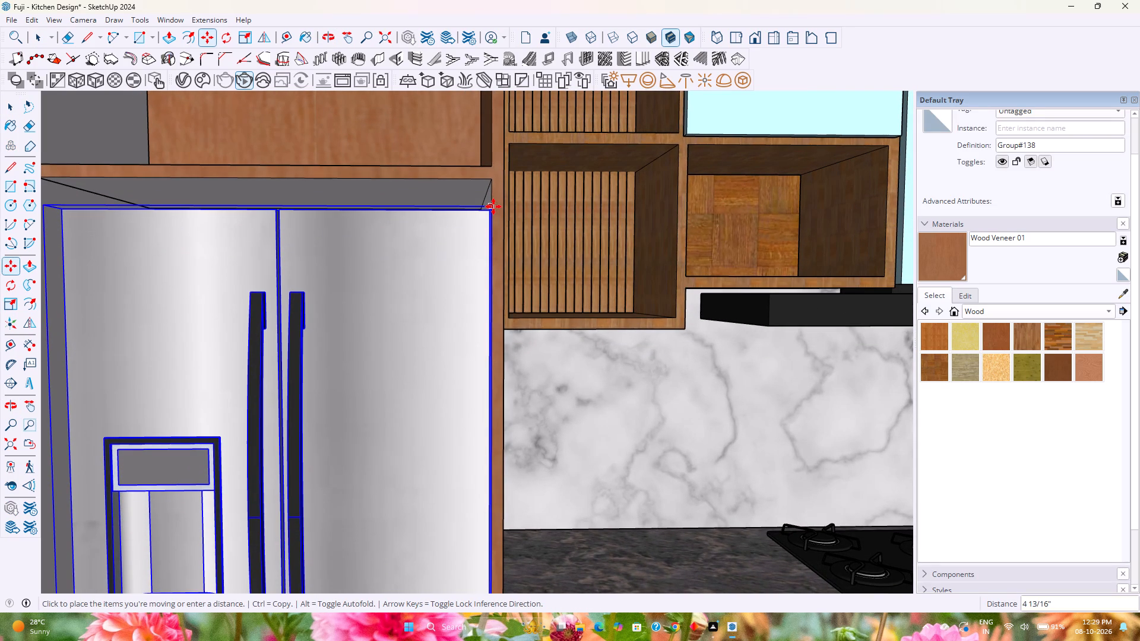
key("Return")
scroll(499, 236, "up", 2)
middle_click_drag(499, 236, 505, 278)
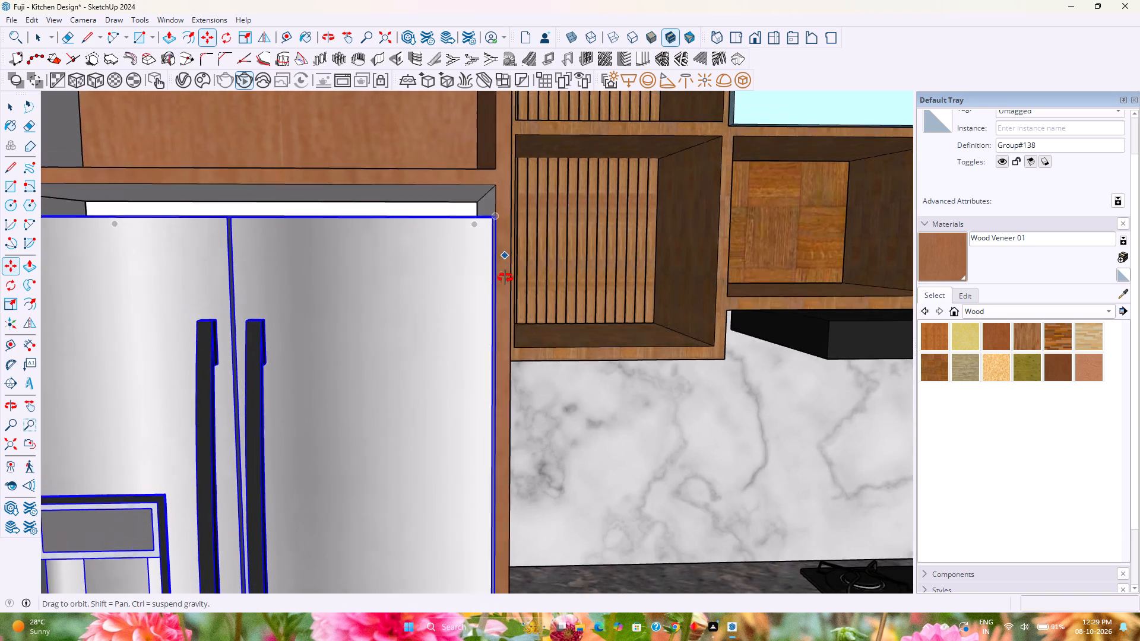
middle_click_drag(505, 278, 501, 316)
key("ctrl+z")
Move the refrigerator straight up 6.5" towards the underside of the raised shelf.
middle_click_drag(496, 340, 485, 247)
left_click(482, 269)
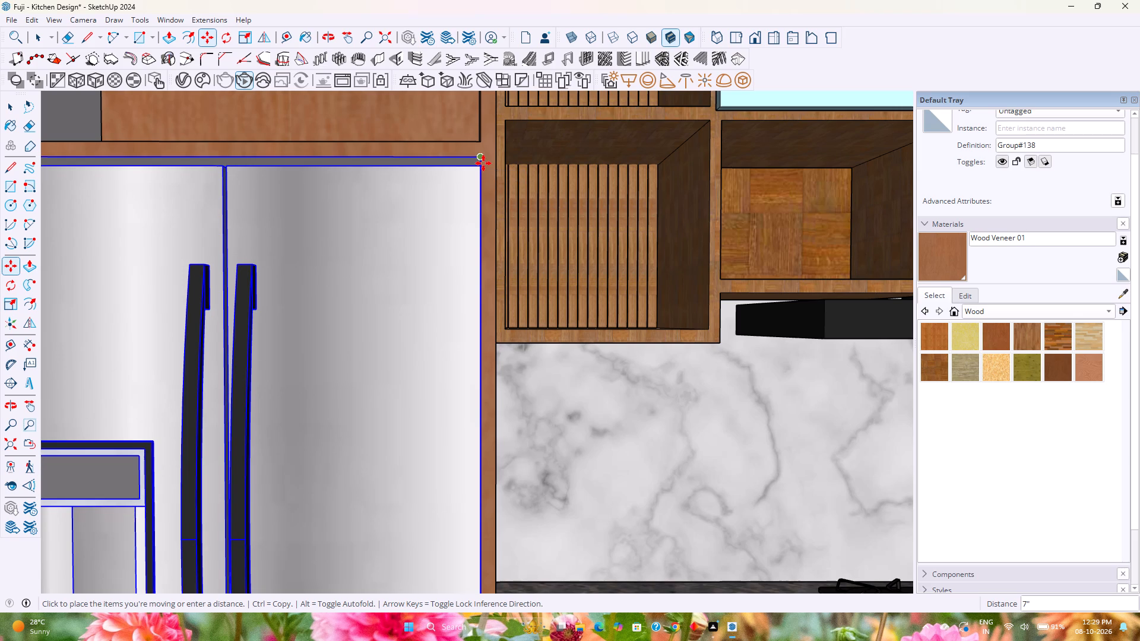
left_click(483, 163)
middle_click_drag(457, 230, 484, 324)
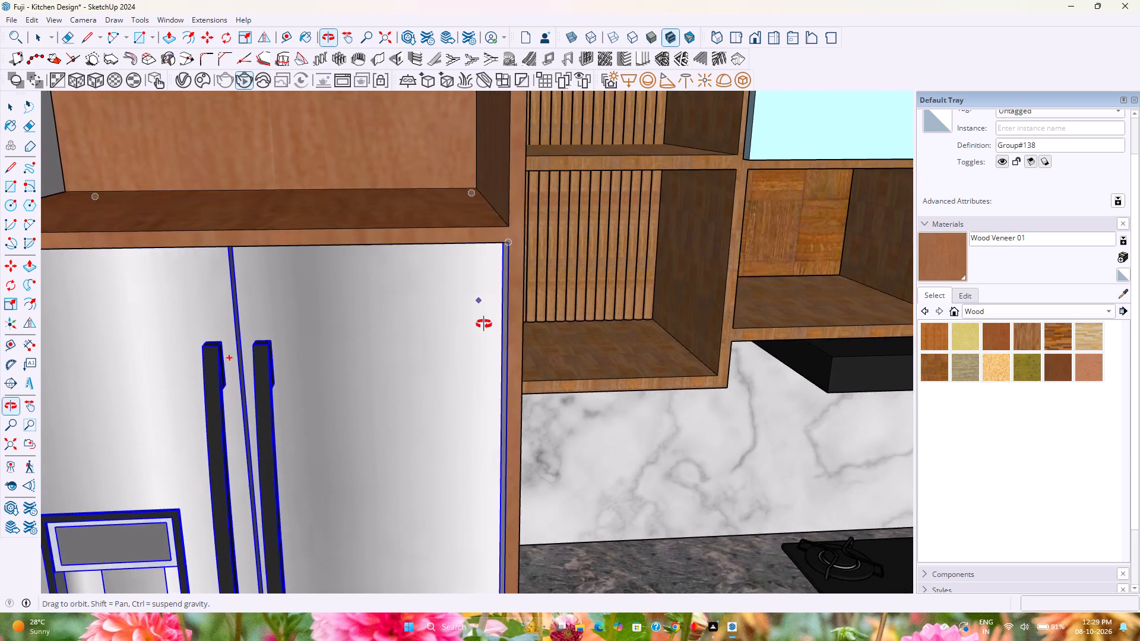
middle_click_drag(484, 324, 460, 261)
key("6")
key("Return")
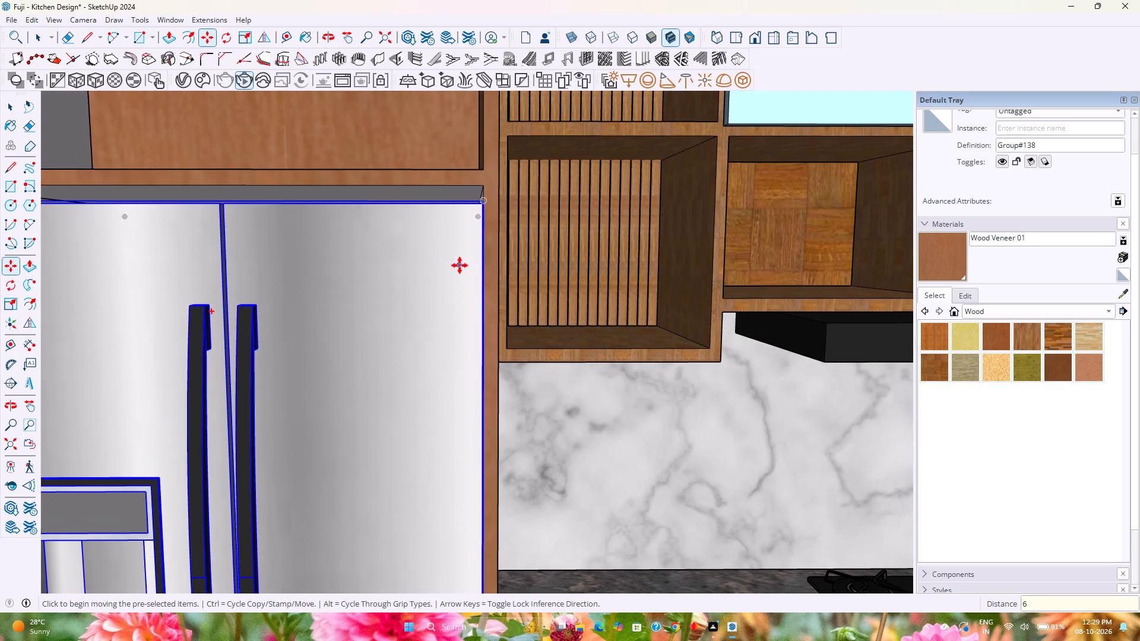
key("6")
key("period")
key("5")
key("Return")
key("space")
Push/Pull the bottom face of the wood side panel beside the refrigerator upward 4", level with the top of the marble plinth.
scroll(451, 298, "down", 6)
middle_click_drag(451, 303, 474, 193, "shift")
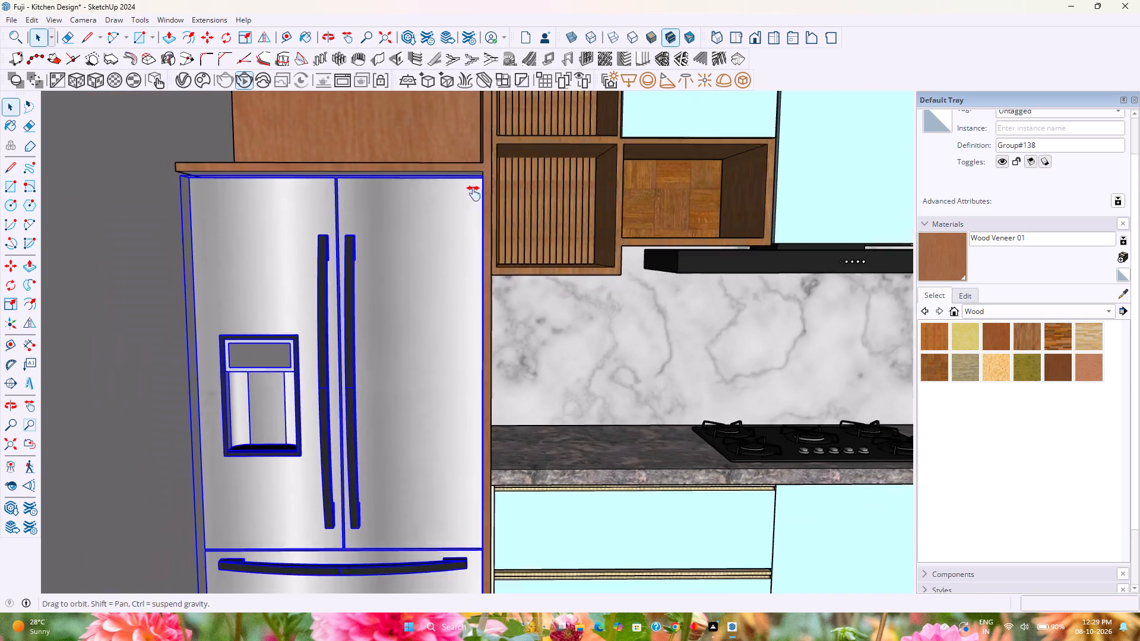
middle_click_drag(474, 193, 474, 186, "shift")
scroll(474, 188, "down", 6)
middle_click_drag(493, 417, 541, 357)
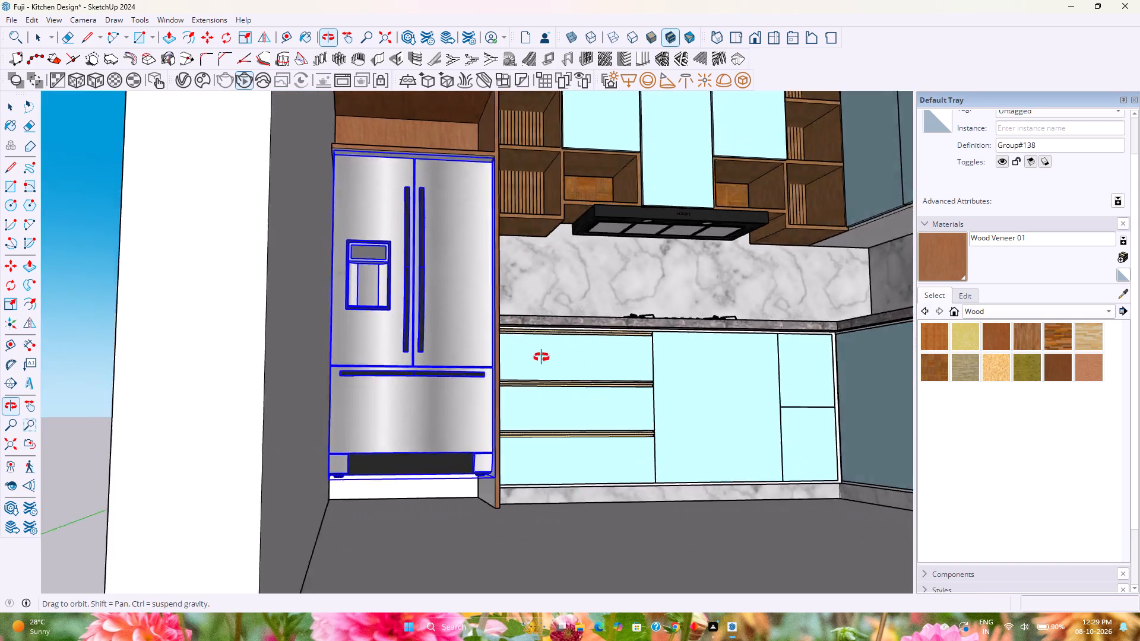
middle_click_drag(541, 357, 546, 373)
scroll(512, 472, "up", 8)
middle_click_drag(479, 519, 443, 468)
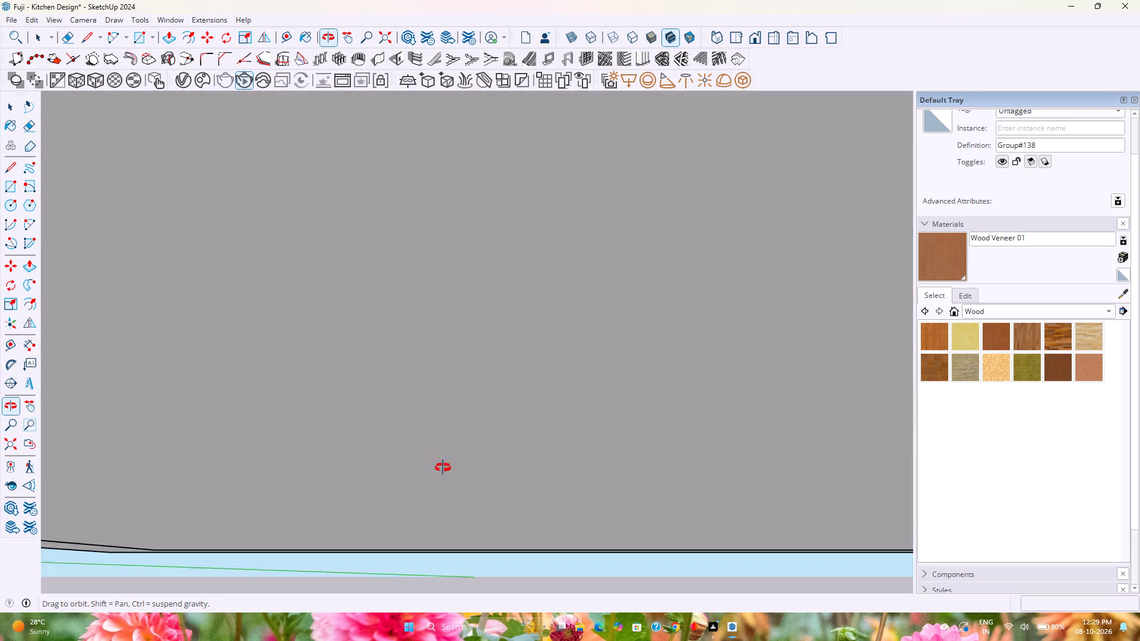
middle_click_drag(443, 468, 460, 508)
scroll(482, 530, "up", 20)
scroll(482, 530, "up", 3)
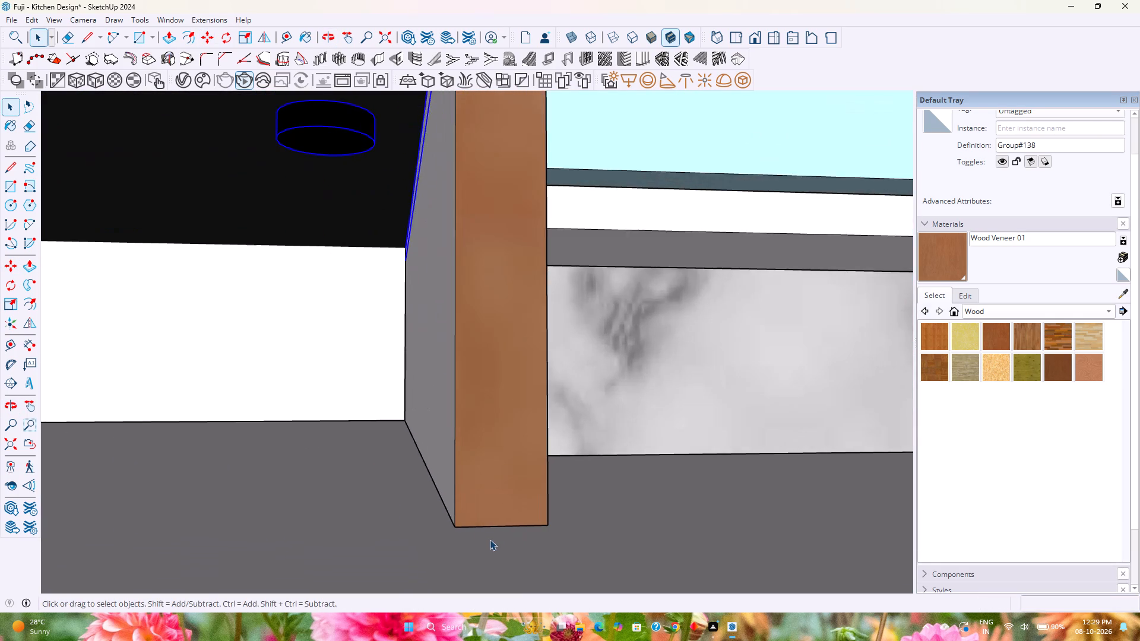
scroll(490, 540, "up", 2)
middle_click_drag(489, 540, 478, 468)
left_click(490, 507)
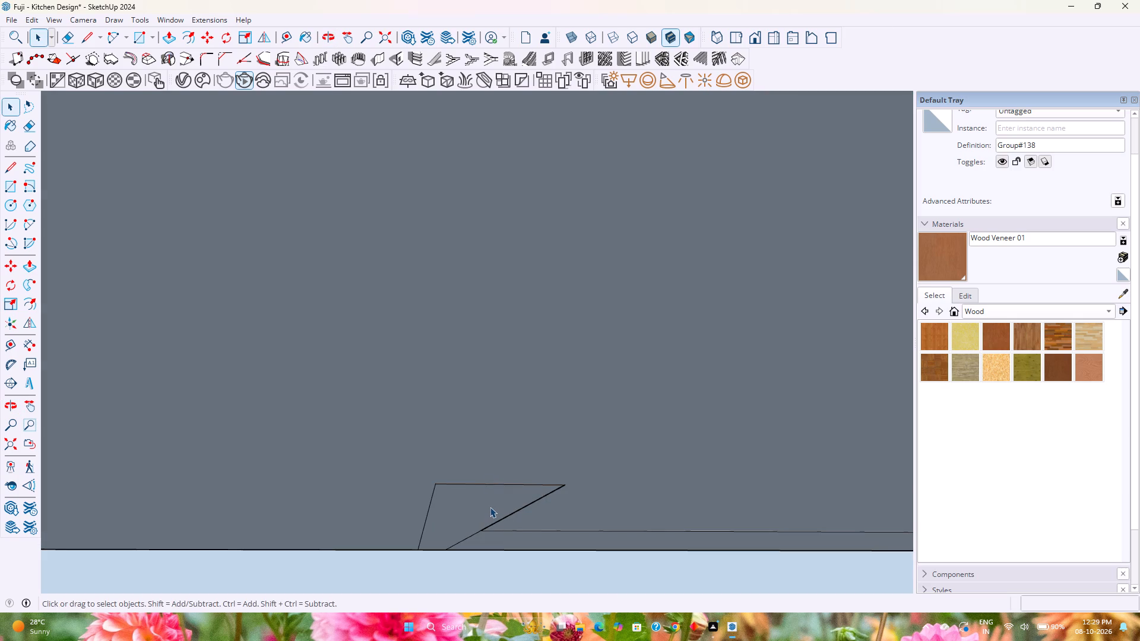
double_click(489, 505)
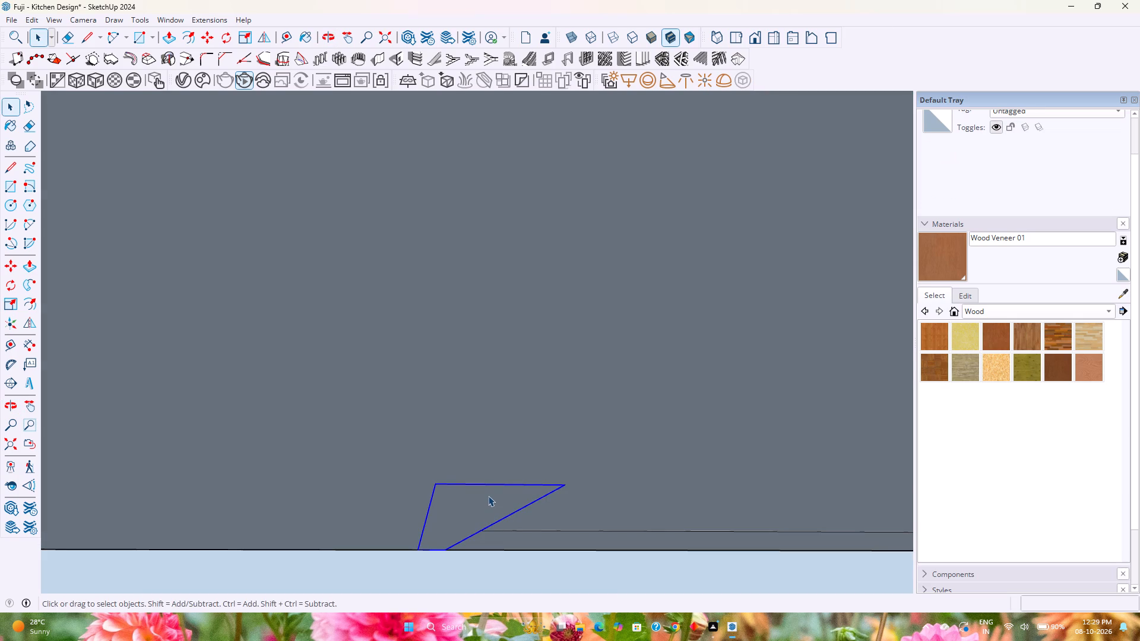
key("m")
left_click(490, 504)
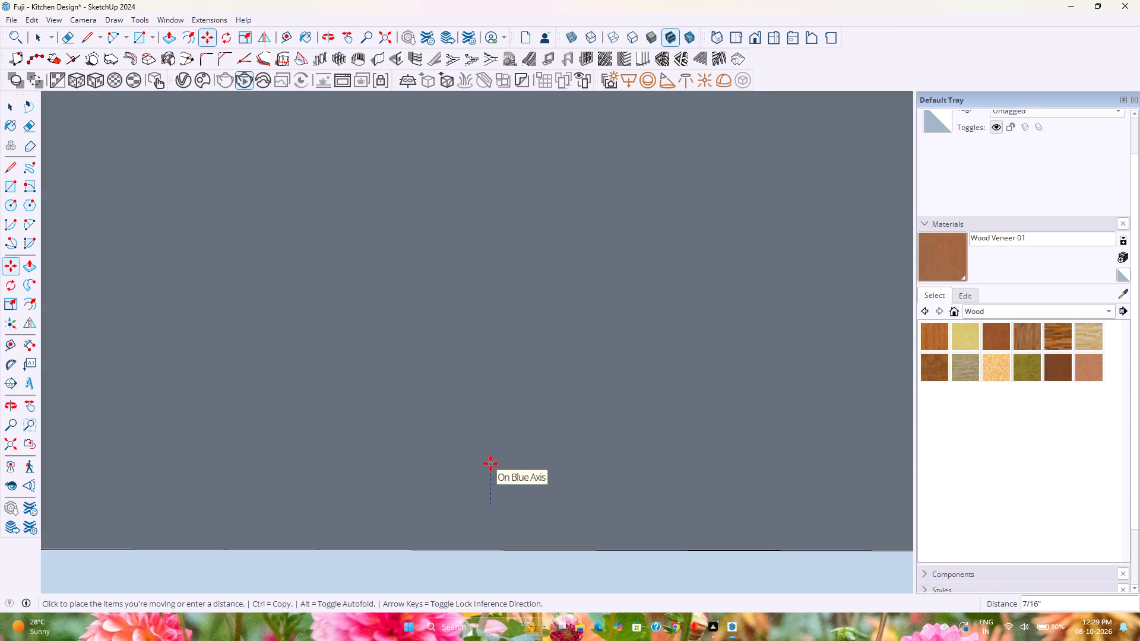
key("p")
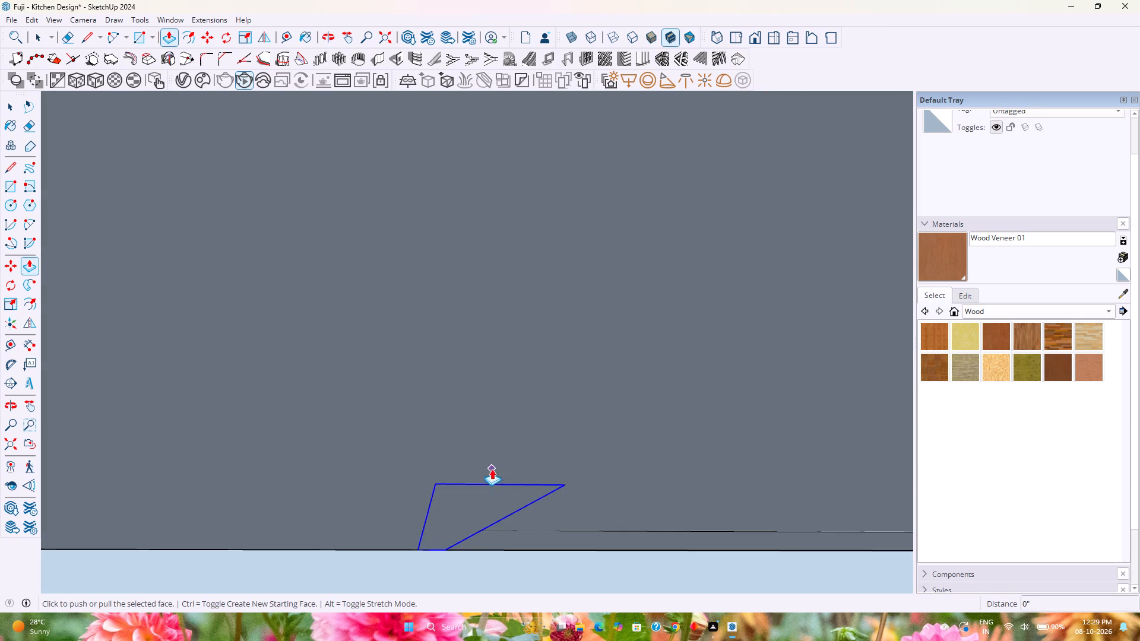
left_click(486, 506)
scroll(484, 453, "down", 1)
middle_click_drag(485, 455, 492, 539)
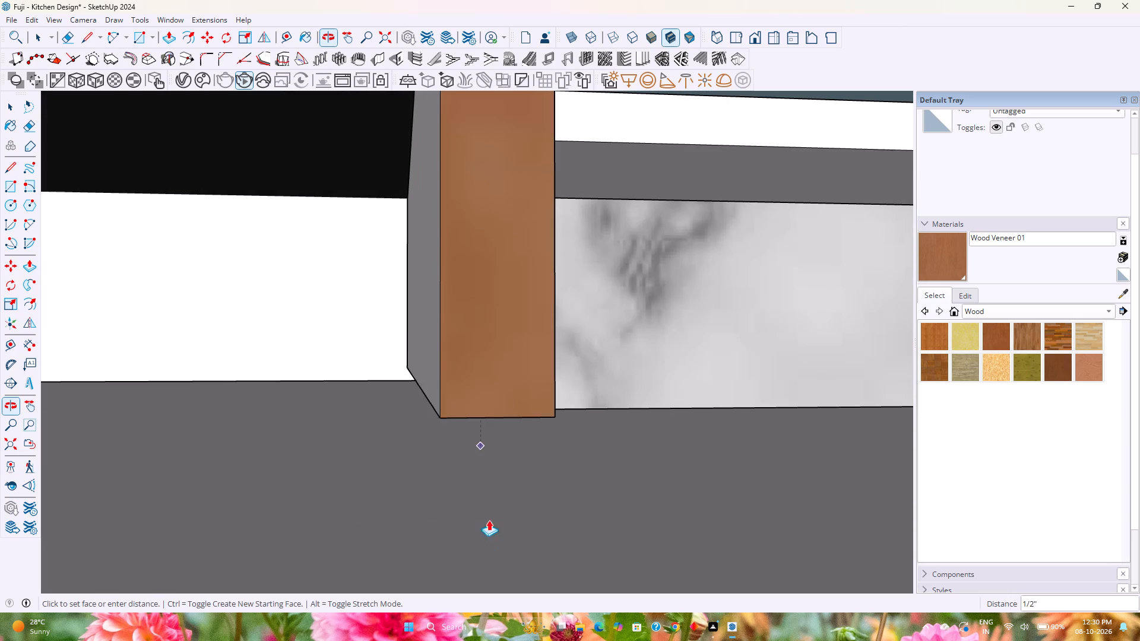
left_click(554, 145)
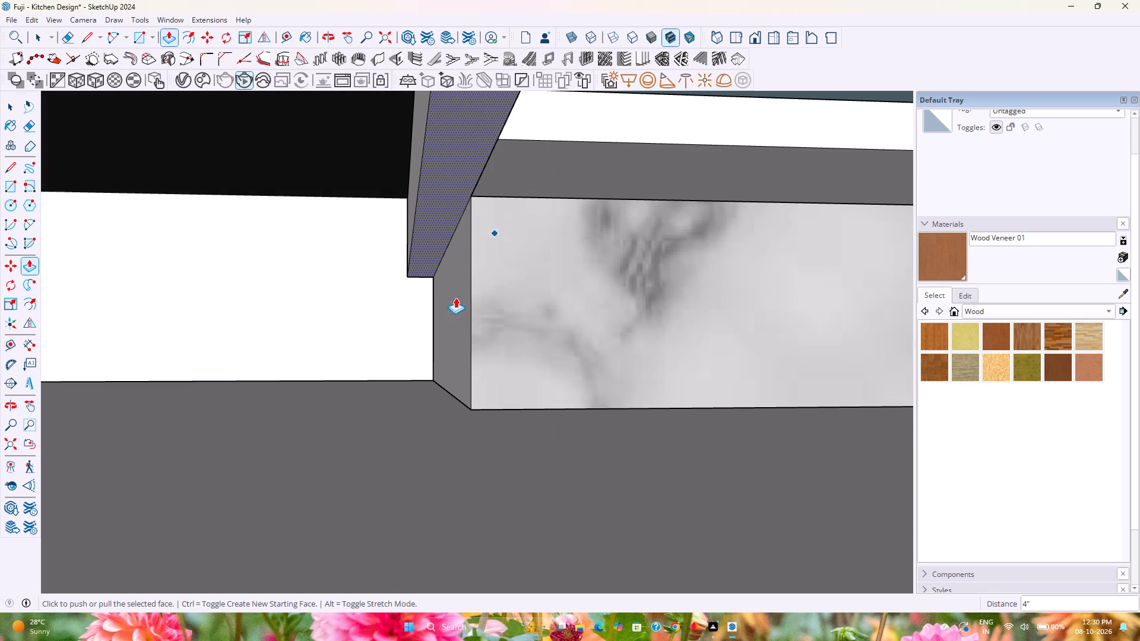
Push/Pull the marble plinth's end face about 3' 5" beneath the refrigerator until it meets the side wall.
middle_click_drag(450, 303, 581, 324)
key("space")
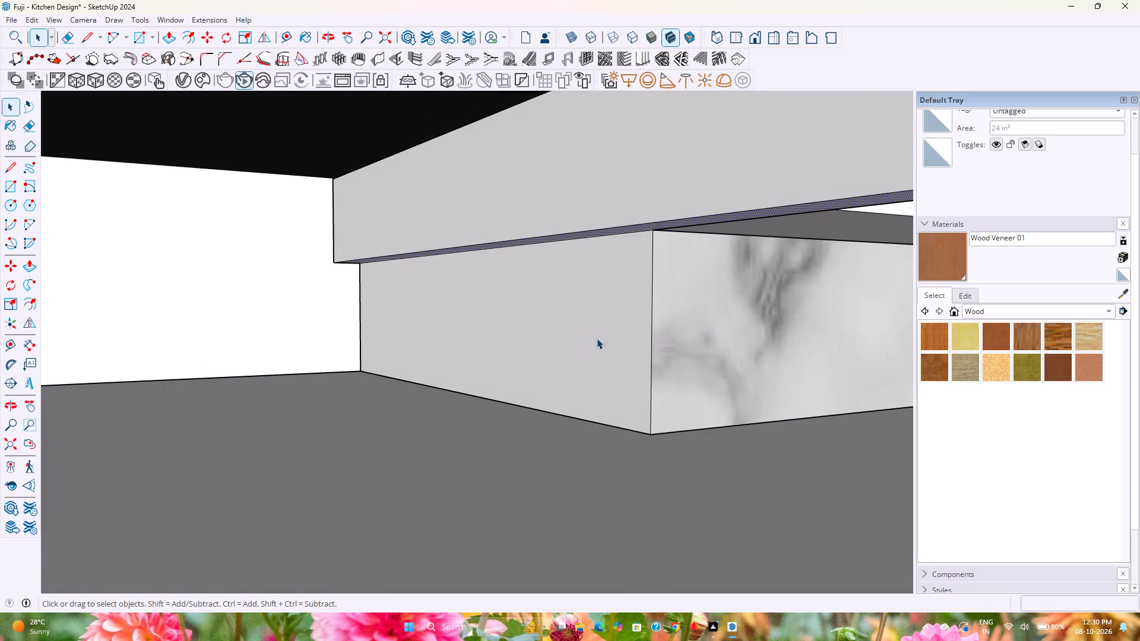
left_click(597, 338)
key("p")
left_click(602, 343)
scroll(480, 377, "down", 3)
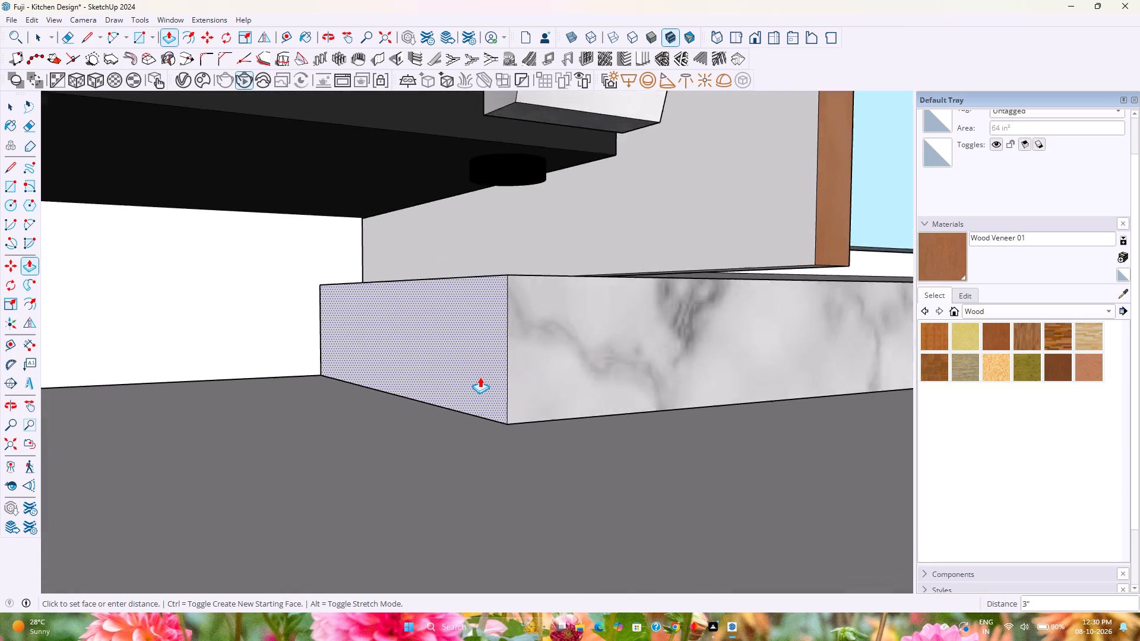
scroll(480, 377, "down", 10)
middle_click_drag(481, 376, 350, 376)
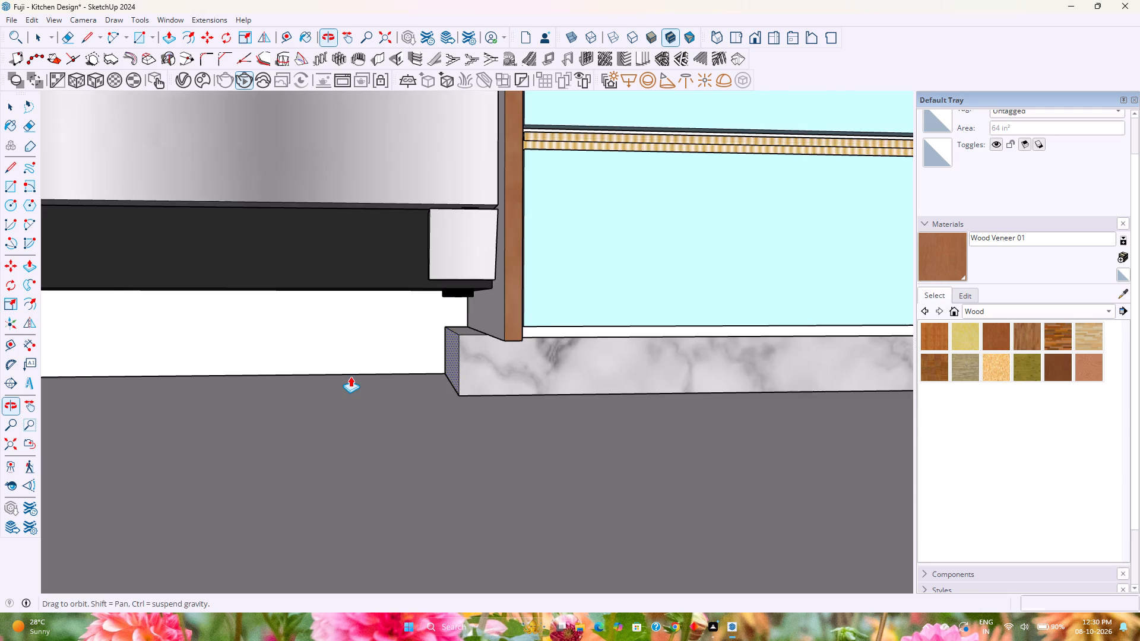
scroll(350, 376, "down", 4)
middle_click_drag(347, 374, 474, 341, "shift")
middle_click(477, 341)
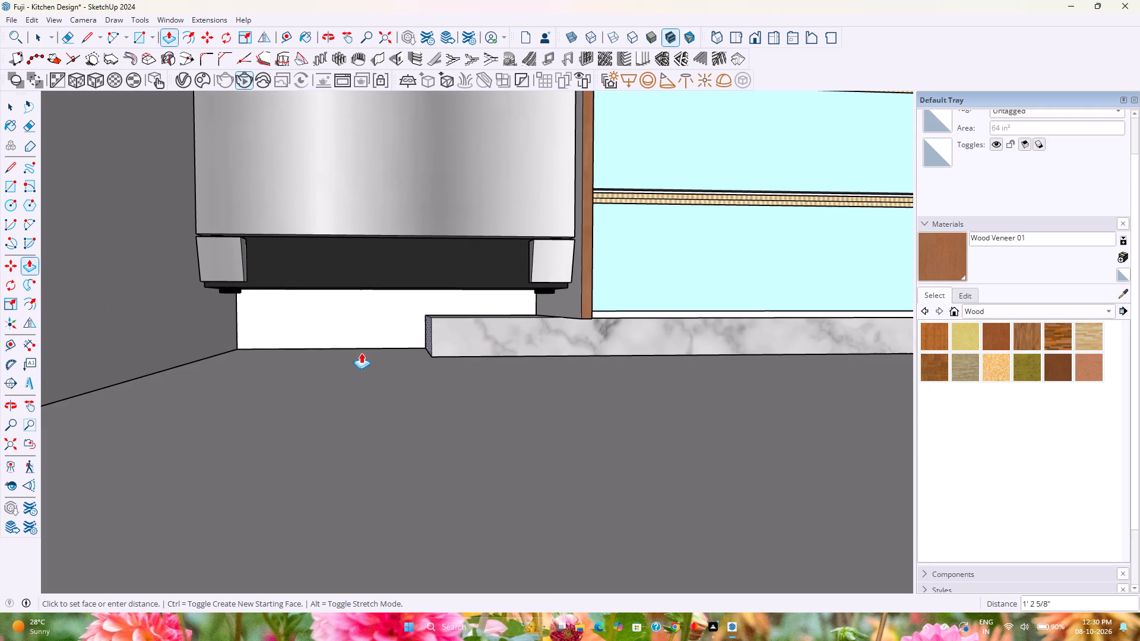
left_click(161, 372)
key("space")
Examine the gap between the refrigerator's feet and the extended marble plinth, and the plinth's junction with the wood side panel.
scroll(325, 358, "down", 2)
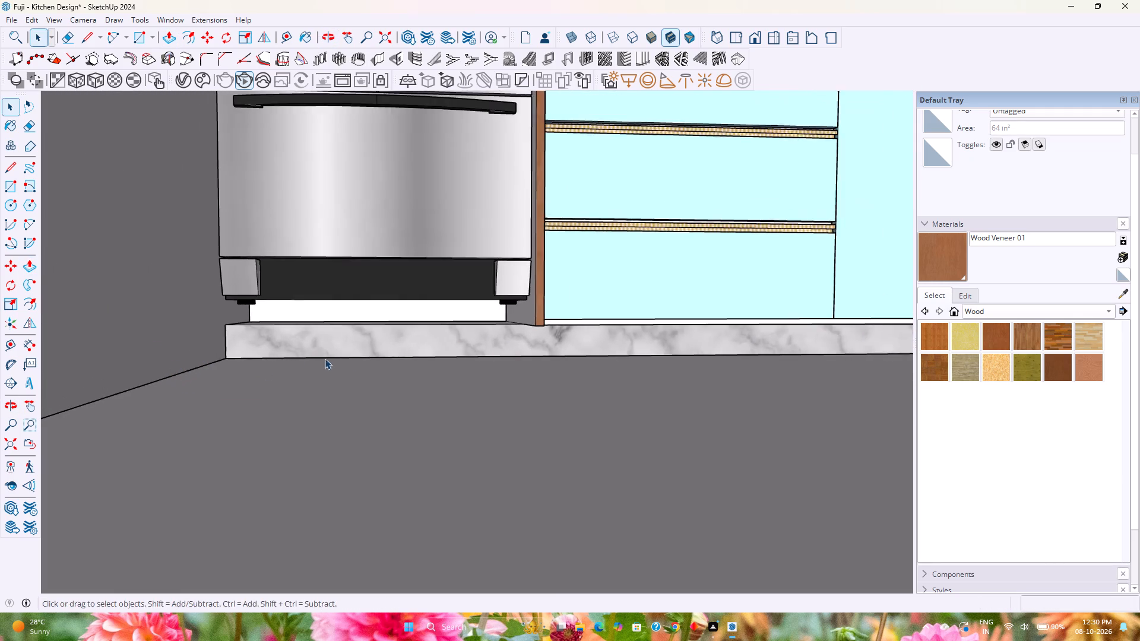
middle_click_drag(325, 358, 259, 360)
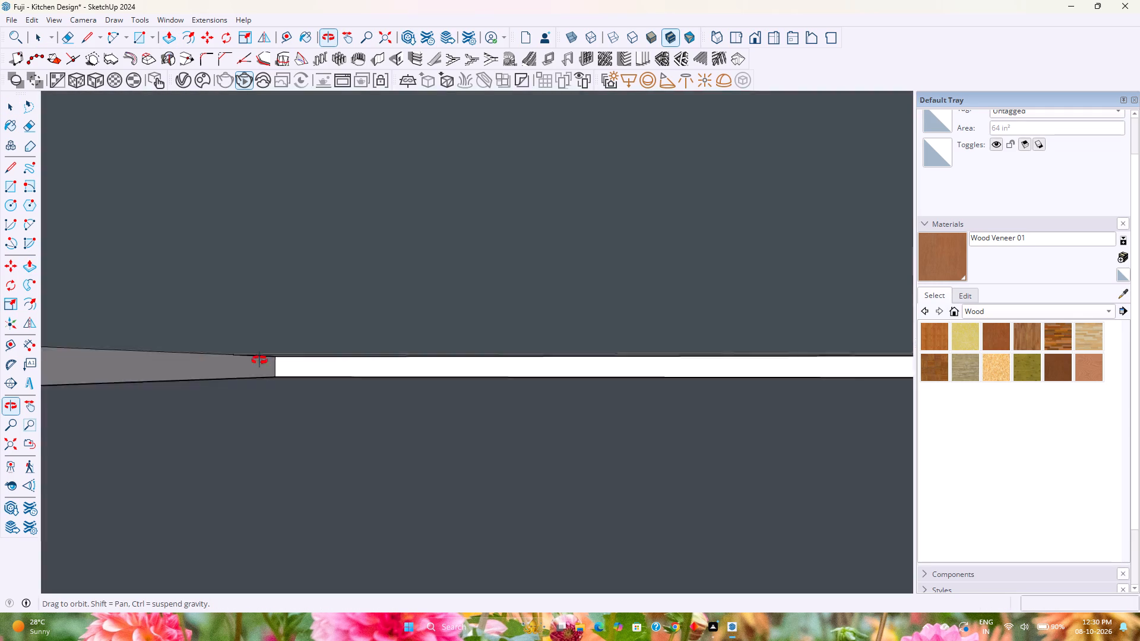
middle_click_drag(259, 360, 258, 382)
scroll(479, 297, "up", 8)
middle_click_drag(486, 338, 462, 333)
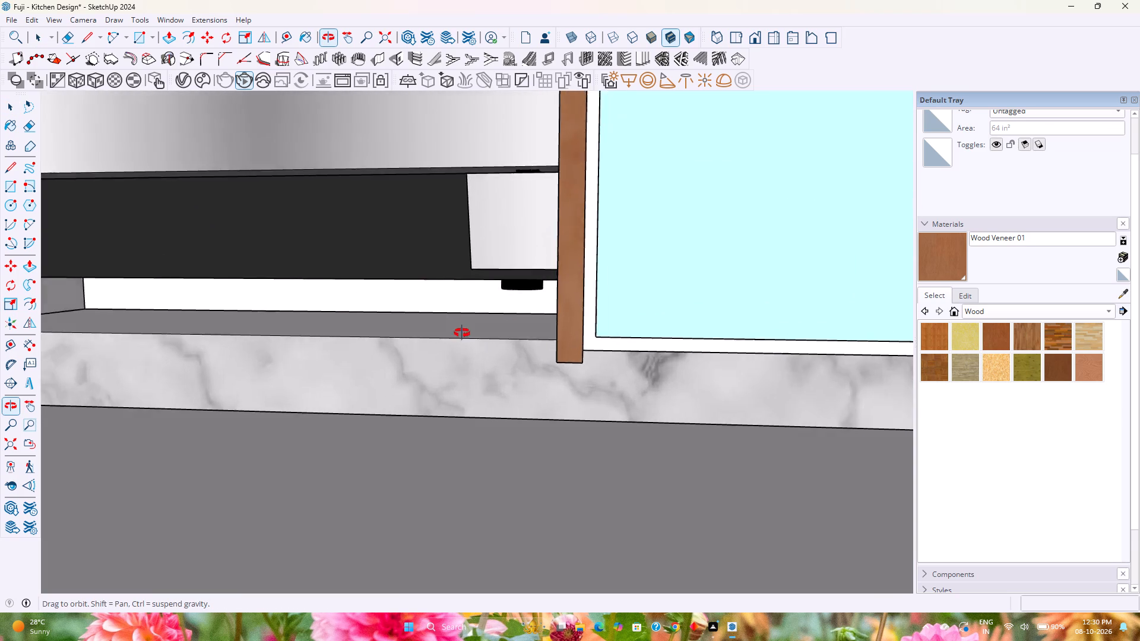
middle_click_drag(462, 333, 368, 339)
scroll(373, 332, "up", 1)
middle_click_drag(375, 332, 378, 332)
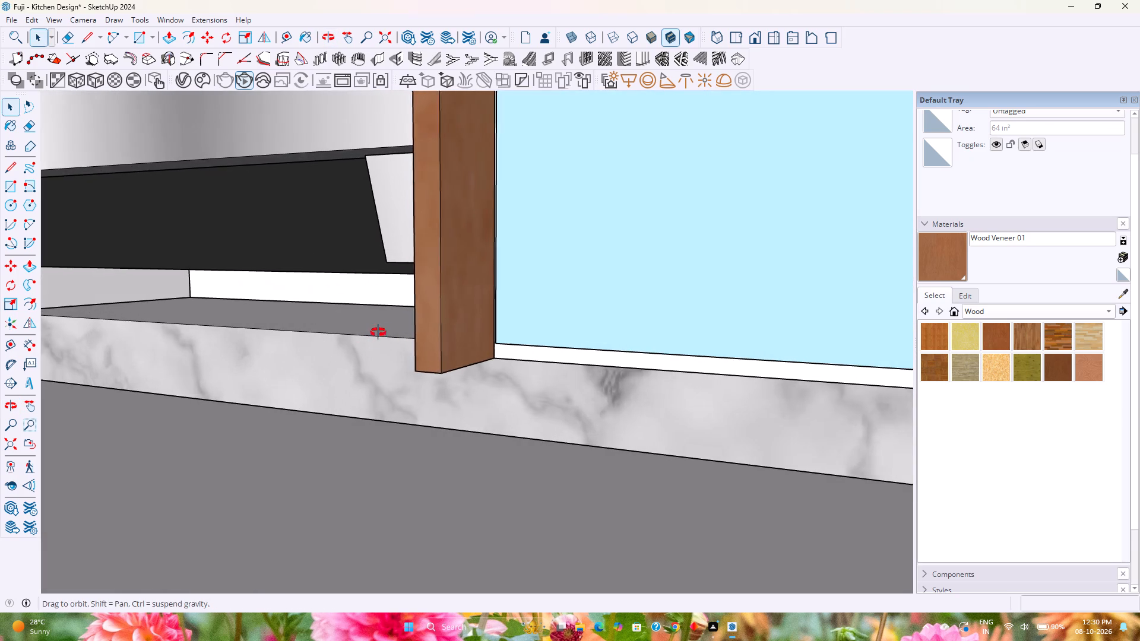
middle_click_drag(378, 332, 670, 329)
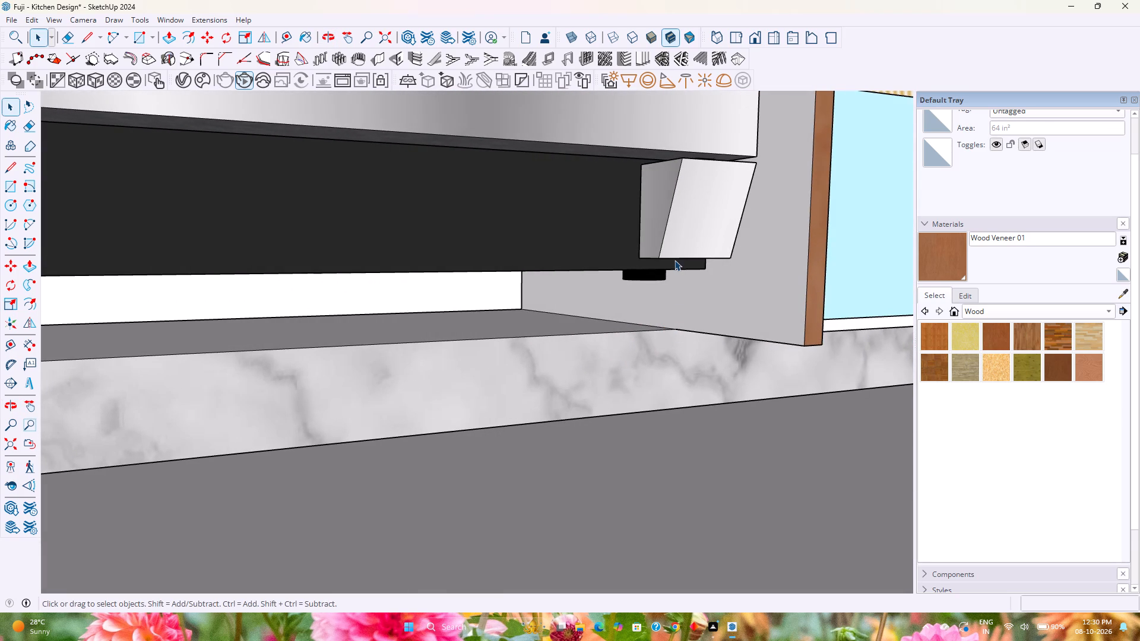
Move the refrigerator straight down 2 1/2" towards the top of the marble plinth.
left_click(674, 260)
key("m")
left_click(807, 285)
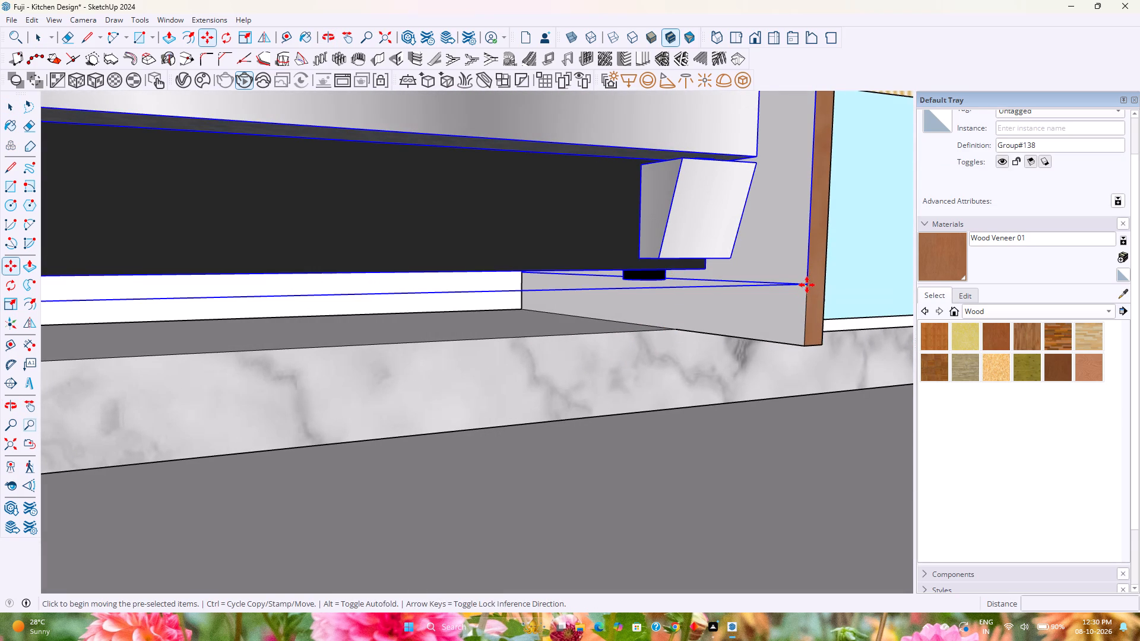
left_click(803, 346)
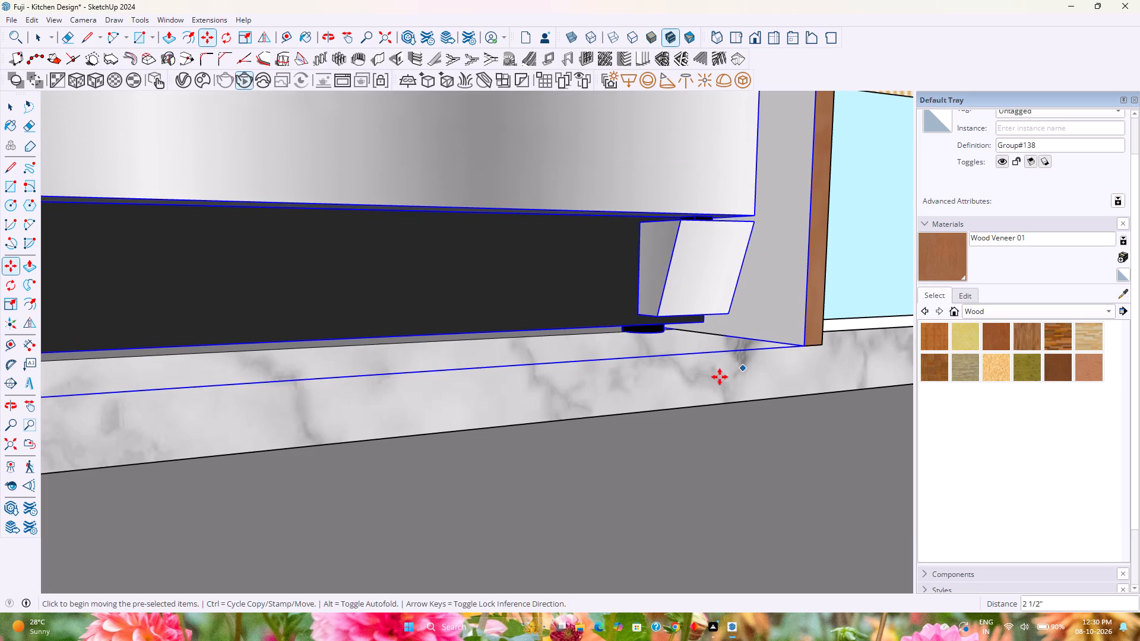
scroll(680, 393, "up", 3)
middle_click_drag(680, 394, 543, 377)
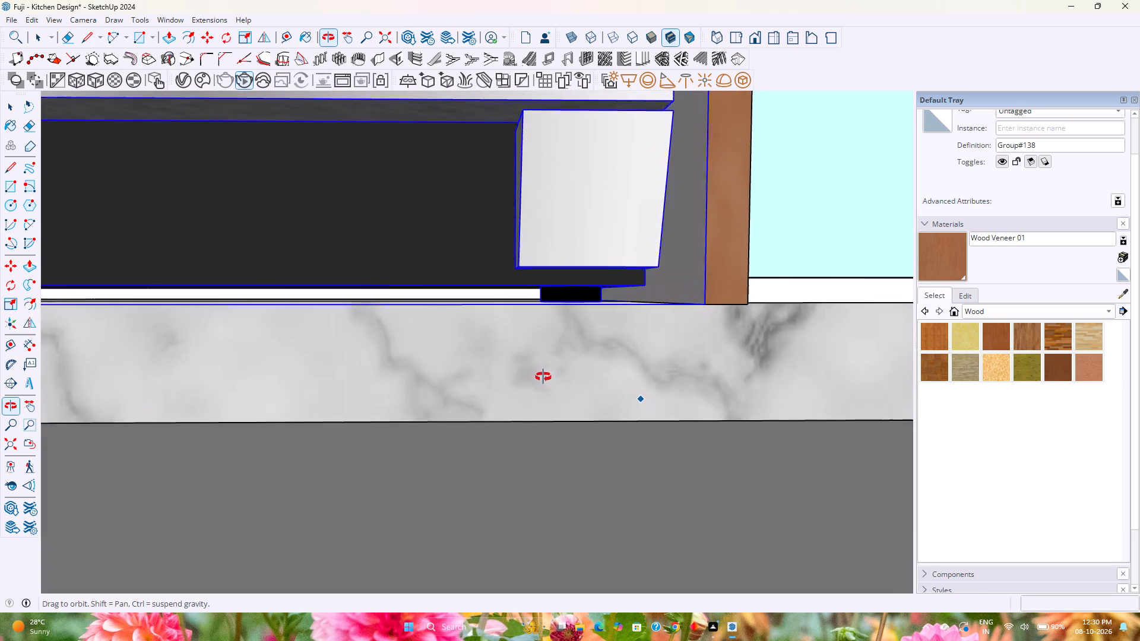
middle_click_drag(543, 377, 487, 354)
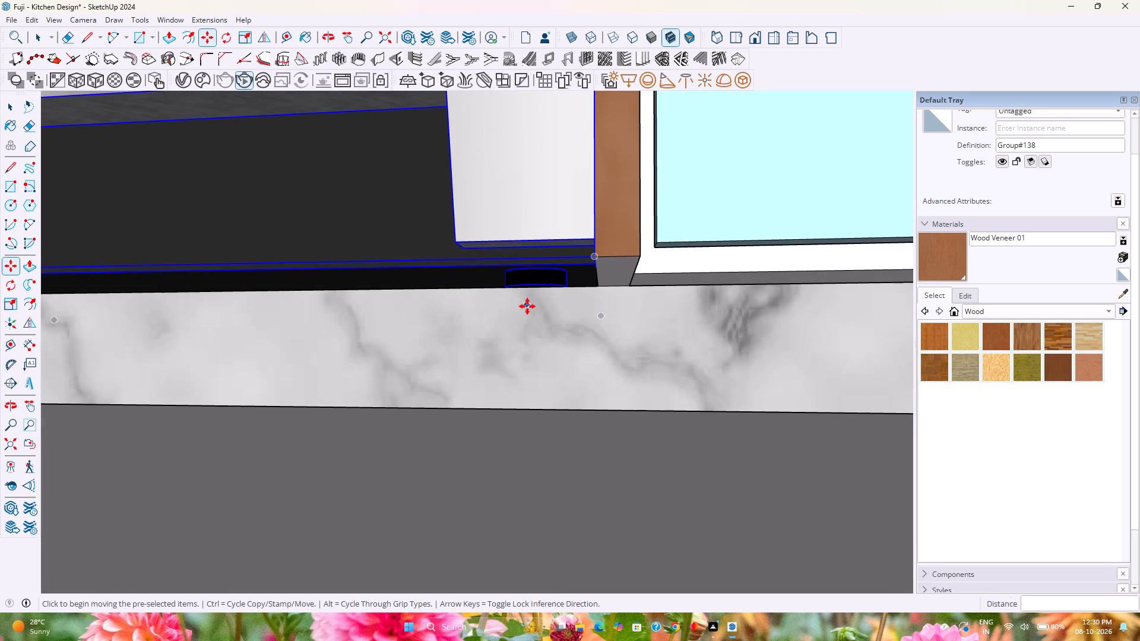
key("Escape")
key("space")
Split the marble plinth's front face with a vertical line about 4" long in line with the wood side panel's outer edge.
double_click(539, 356)
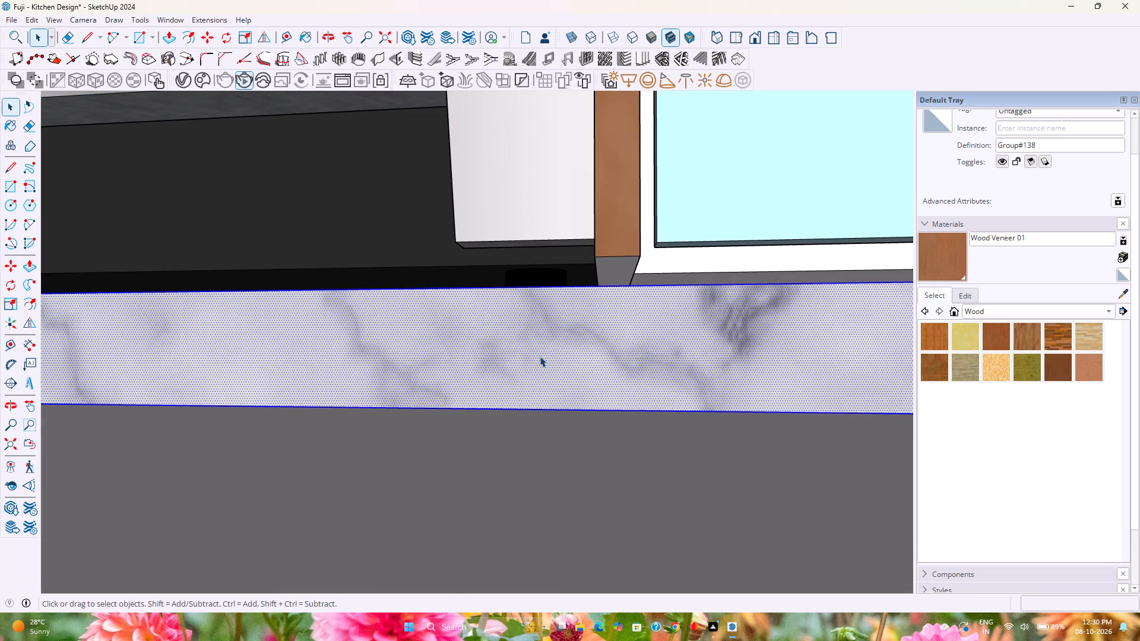
left_click(90, 40)
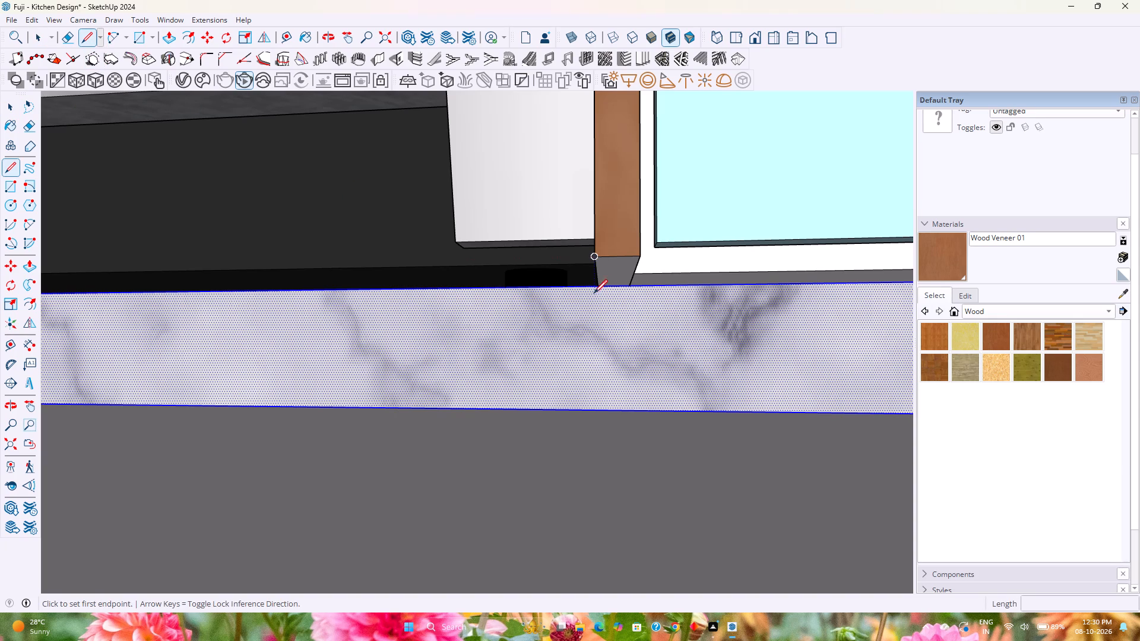
left_click(628, 289)
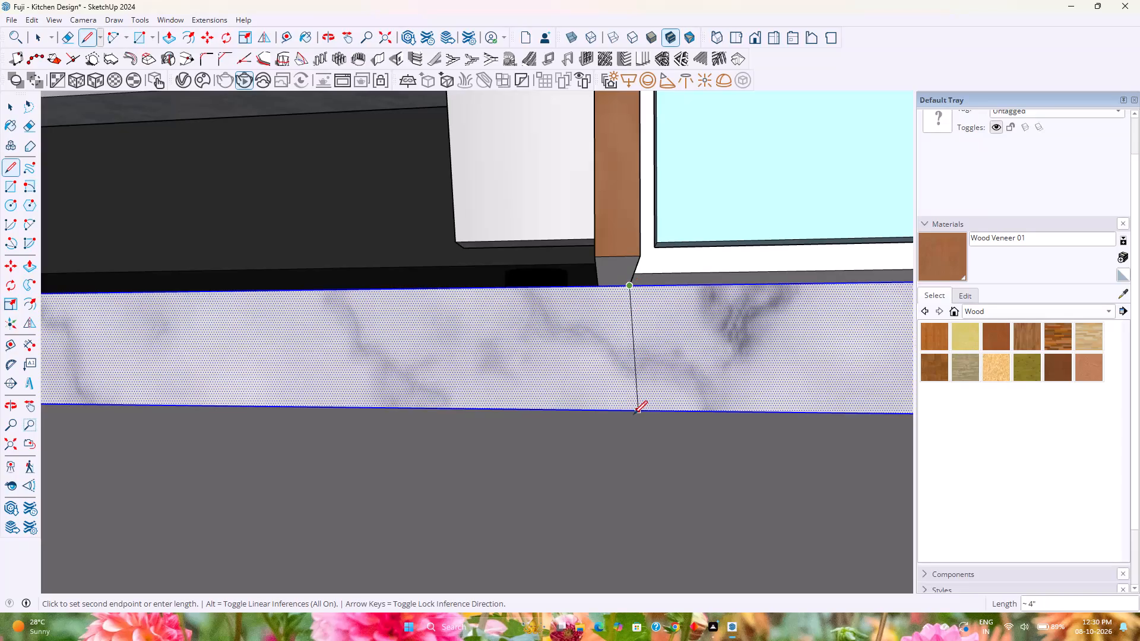
left_click(633, 414)
Push/Pull the plinth's front face beneath the refrigerator outward until it is flush with the wood side panel's front.
key("p")
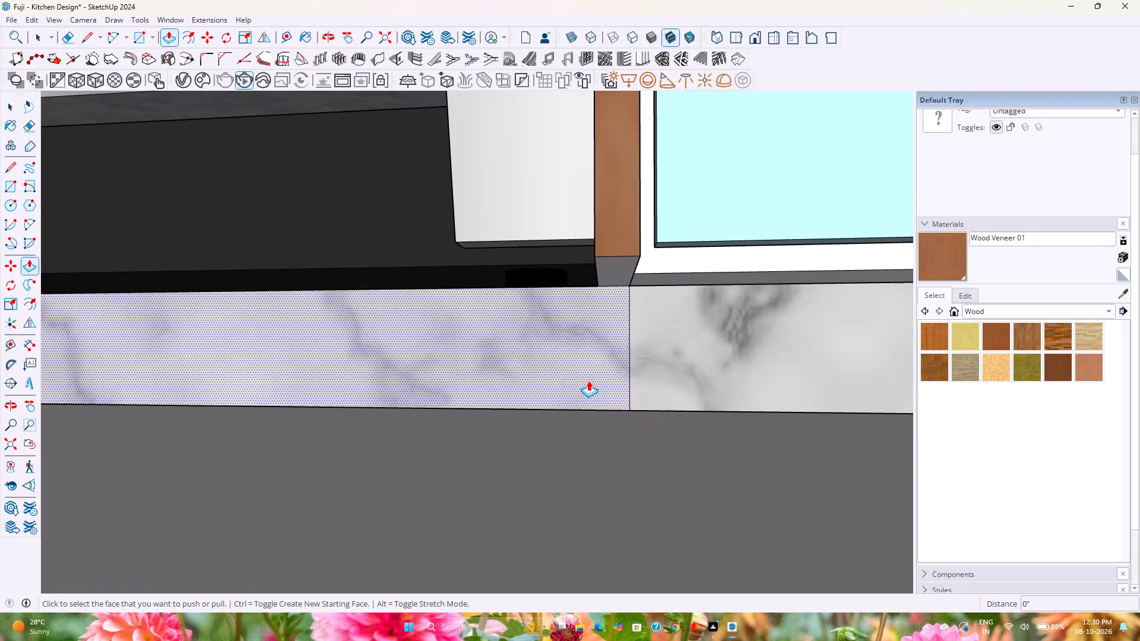
left_click(588, 380)
left_click(617, 253)
middle_click_drag(616, 255, 615, 358)
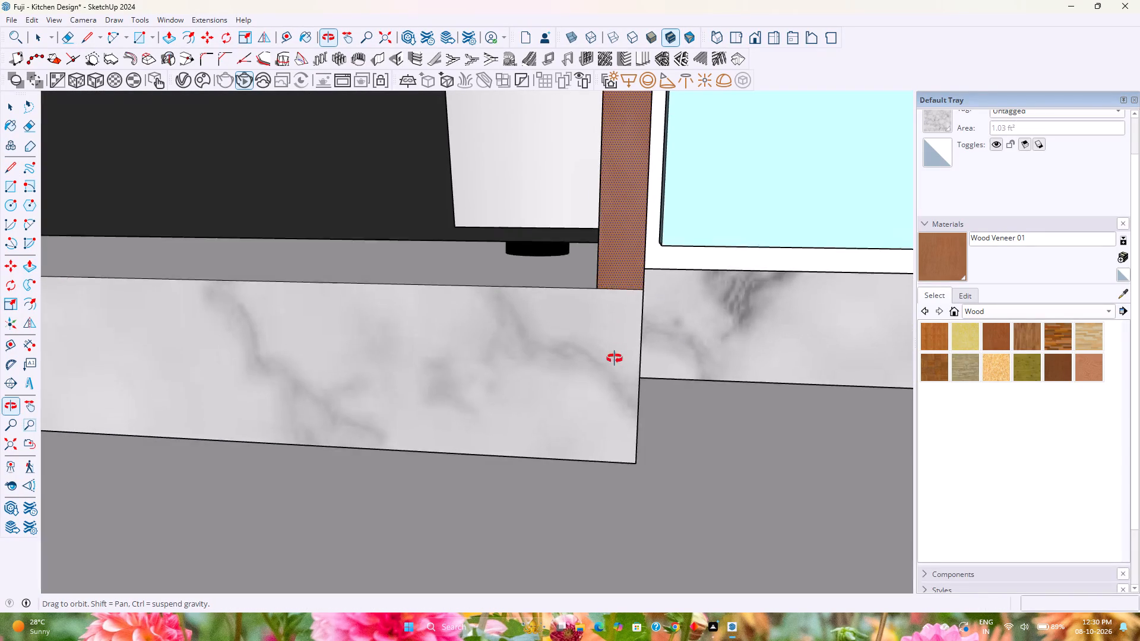
middle_click_drag(615, 358, 603, 426)
key("Escape")
key("space")
key("Escape")
Scale the refrigerator's height by a factor of 1.03 up to the underside of the shelf above it.
scroll(591, 399, "down", 6)
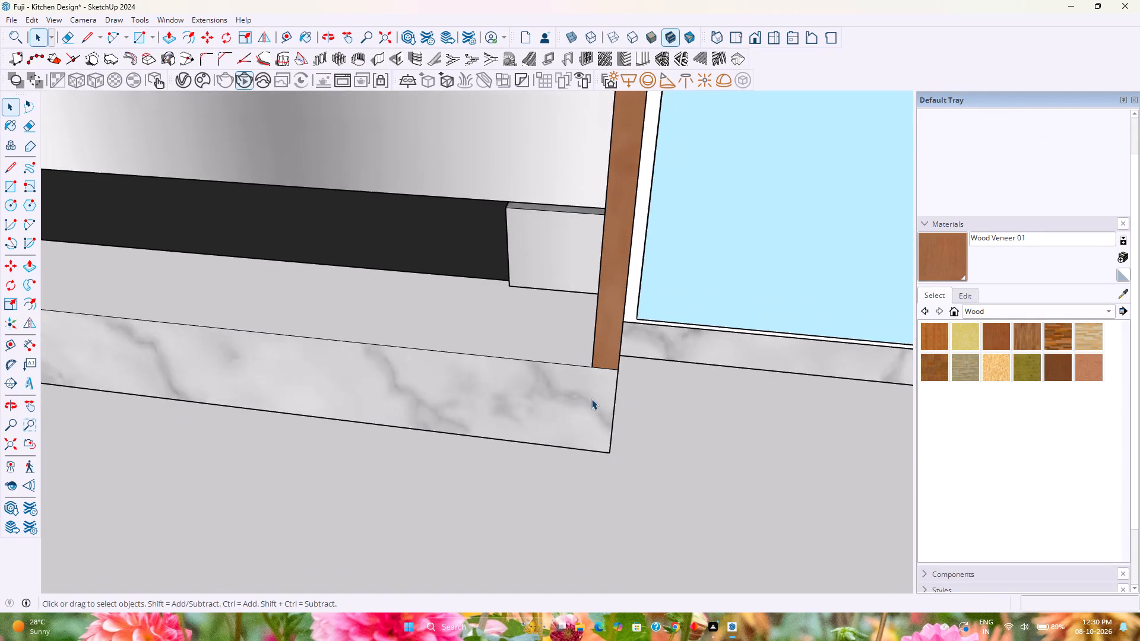
scroll(591, 399, "down", 9)
middle_click_drag(591, 401, 506, 369)
scroll(506, 369, "down", 12)
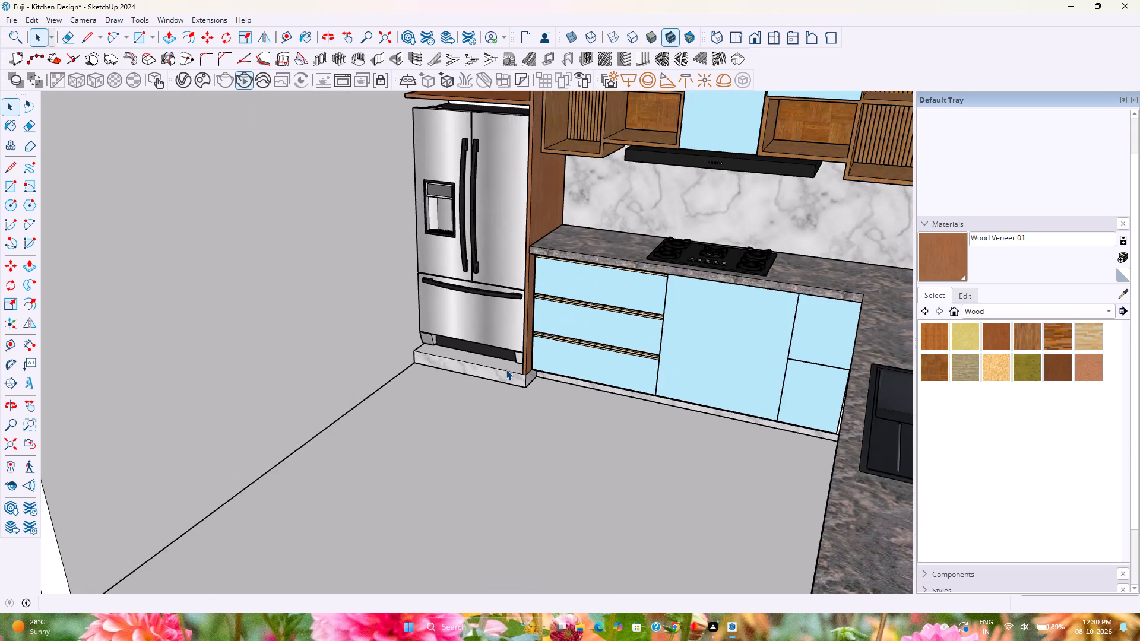
middle_click_drag(506, 369, 590, 368)
scroll(595, 364, "down", 6)
middle_click_drag(594, 375, 627, 280)
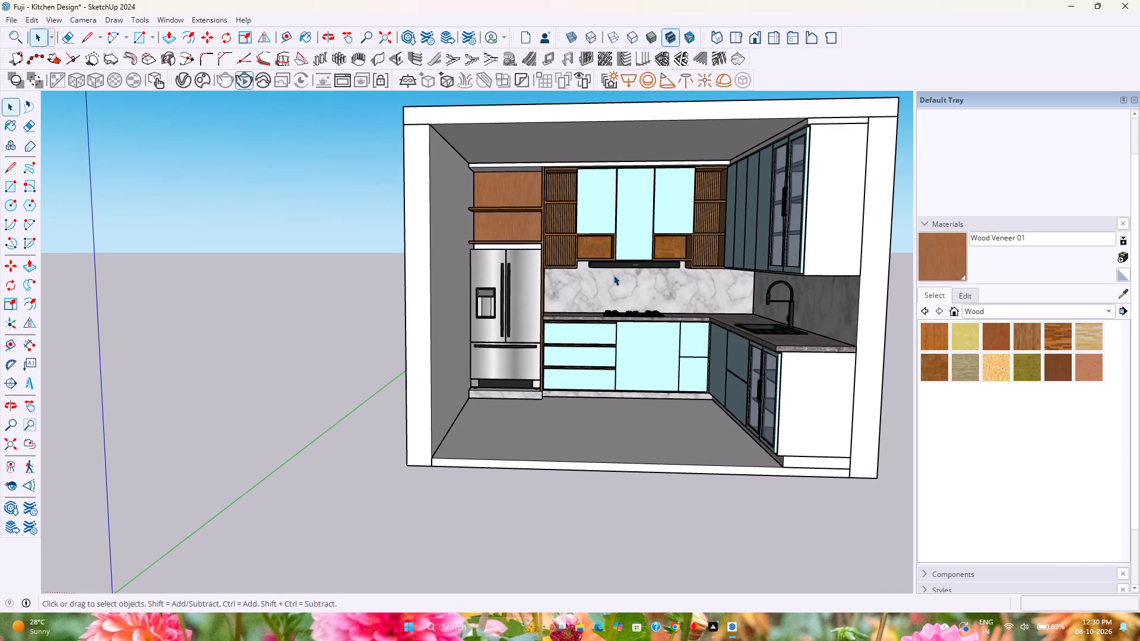
scroll(466, 228, "up", 11)
middle_click_drag(583, 272, 590, 297)
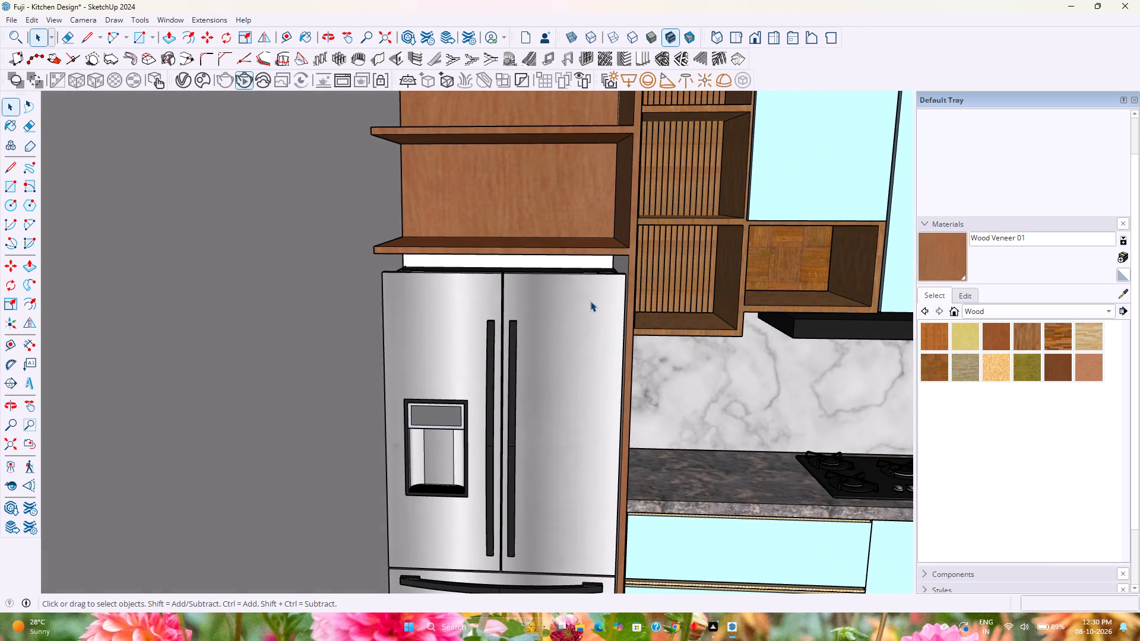
left_click(590, 301)
key("s")
scroll(513, 258, "up", 4)
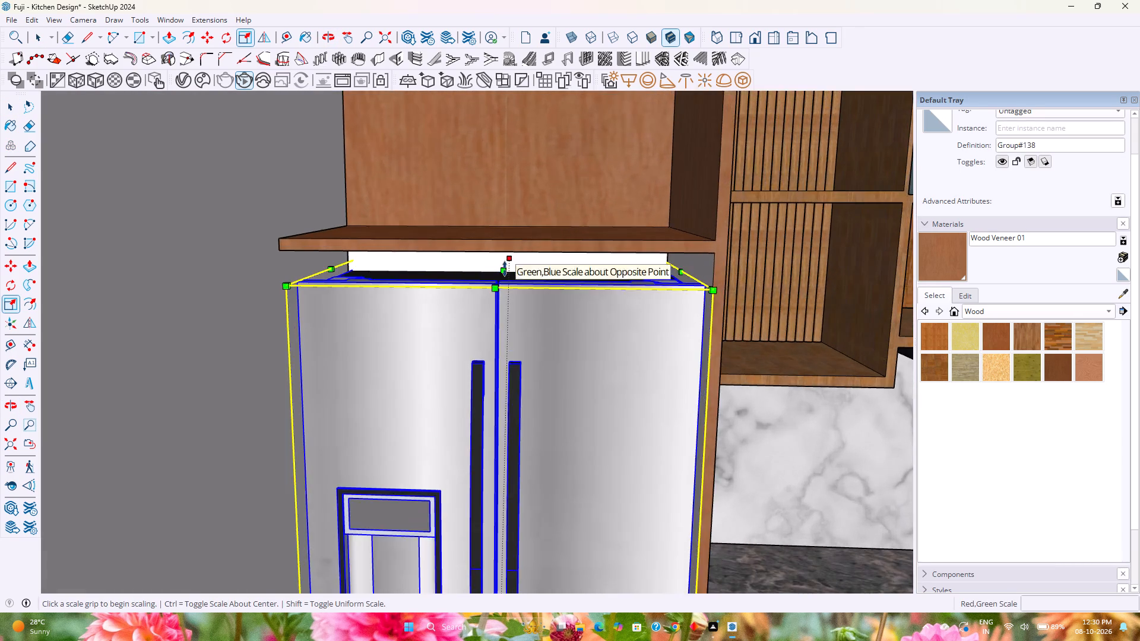
scroll(505, 269, "up", 4)
left_click(504, 269)
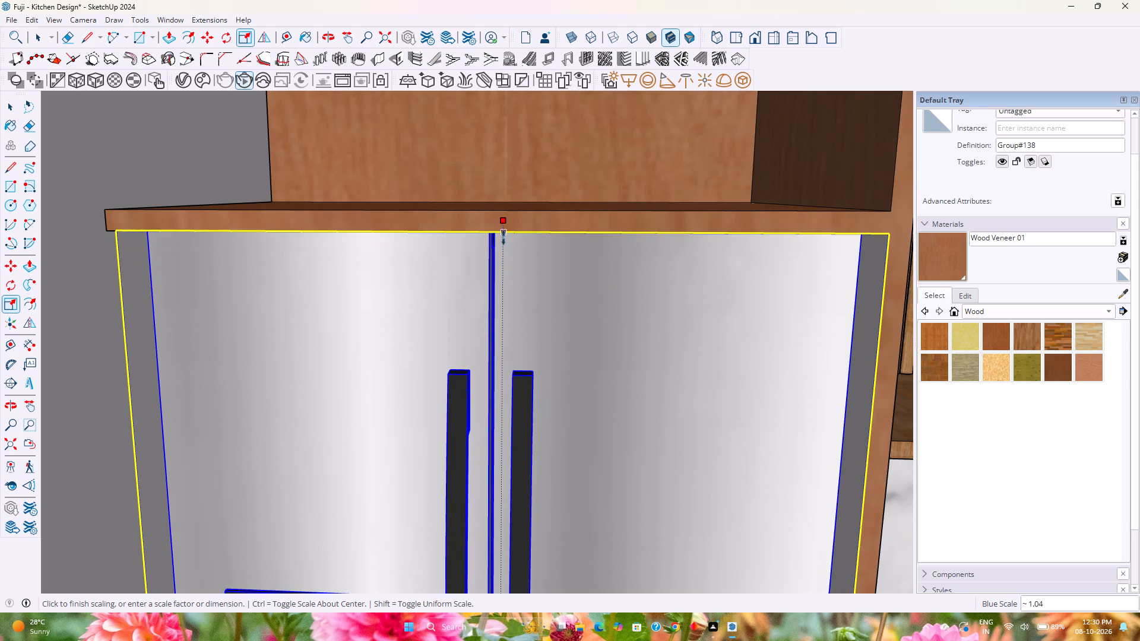
left_click(504, 237)
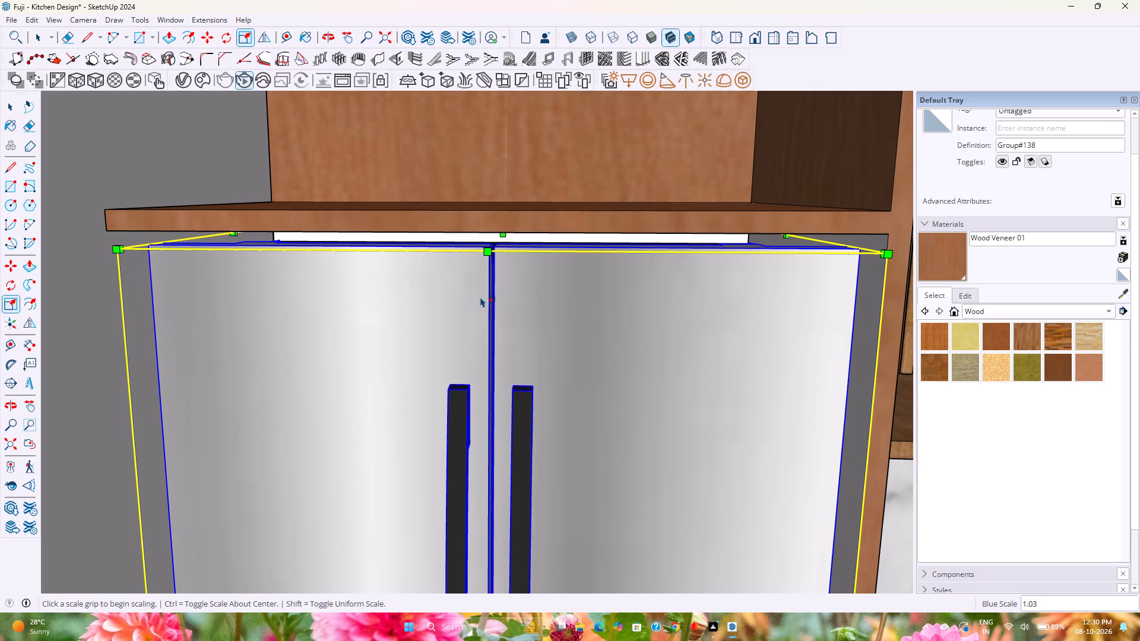
key("Escape")
key("space")
Push/Pull the top face of the upper wood shelf above the refrigerator upward by 6".
scroll(480, 304, "down", 6)
middle_click_drag(495, 329, 471, 249)
scroll(480, 258, "down", 2)
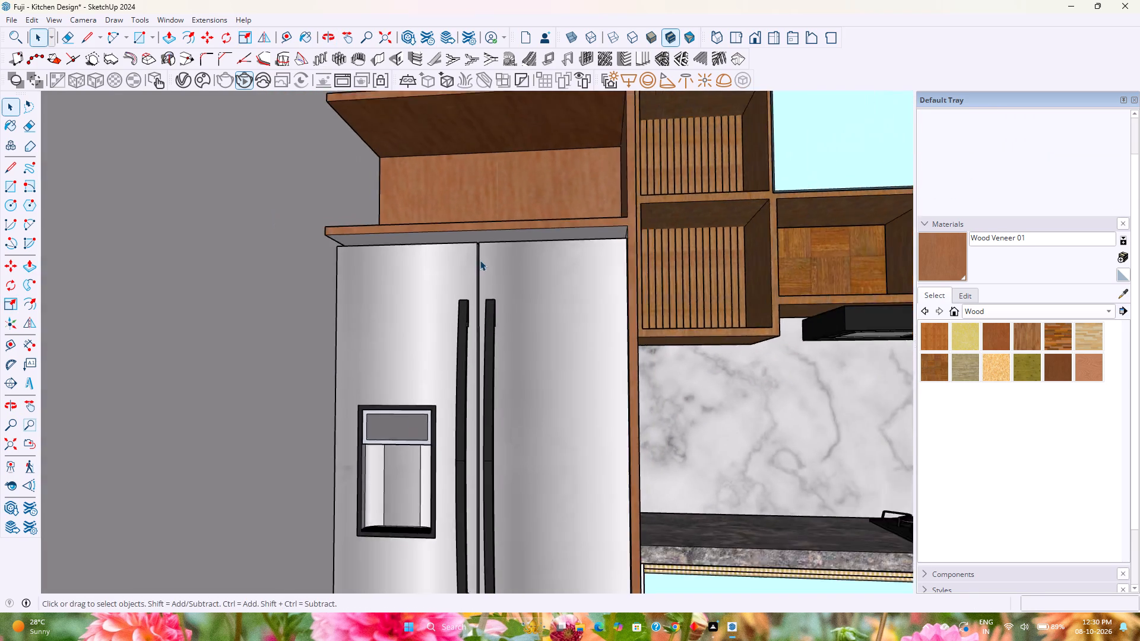
scroll(480, 260, "down", 5)
middle_click_drag(483, 276, 517, 366)
scroll(518, 364, "down", 6)
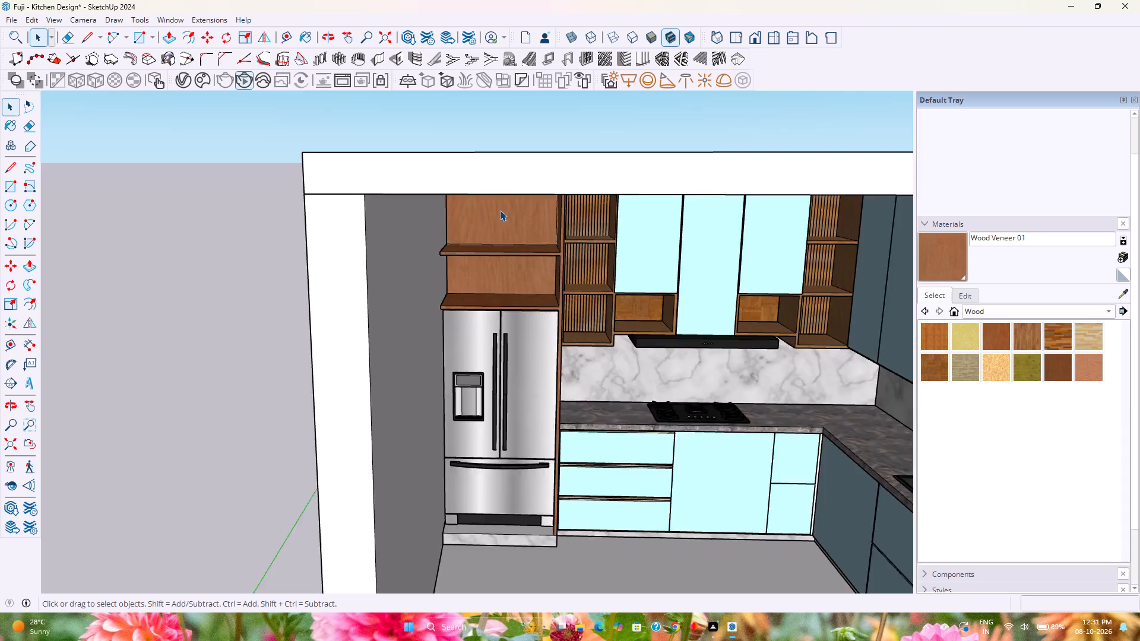
scroll(500, 210, "up", 7)
left_click(538, 264)
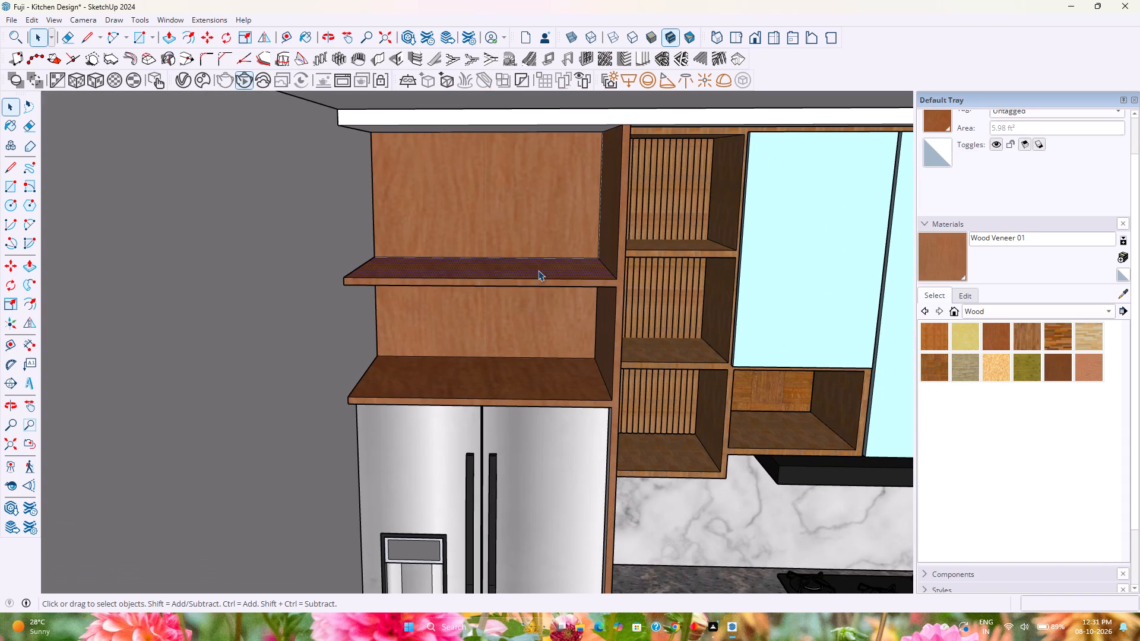
key("p")
left_click(541, 267)
key("6")
key("Return")
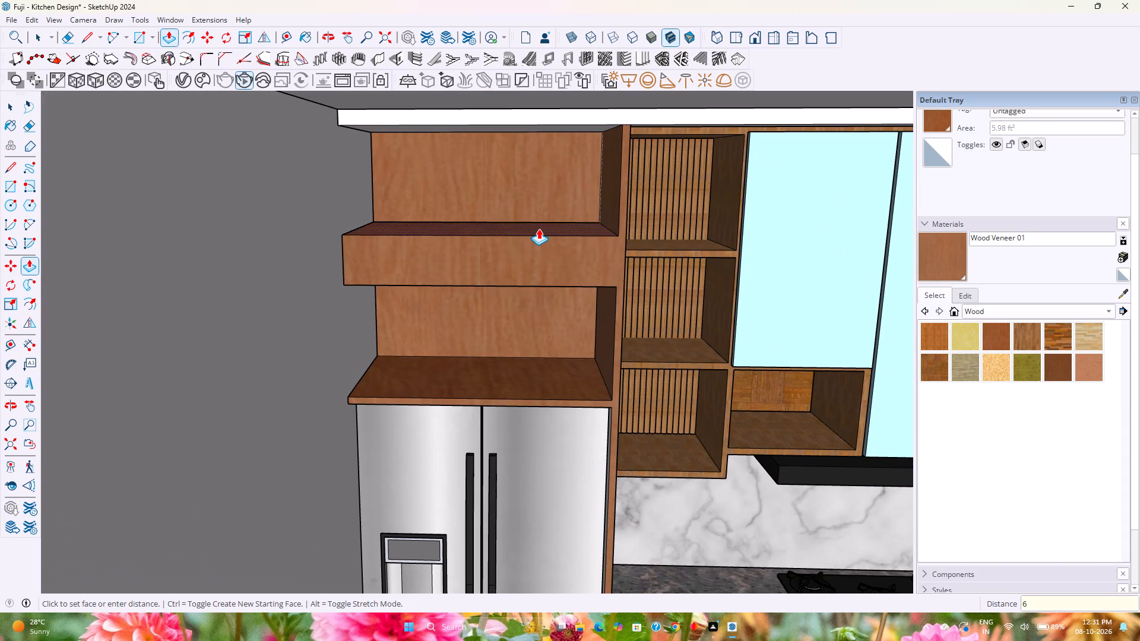
Push/Pull the underside of the thickened upper shelf upward by 6" to restore its thin profile.
middle_click_drag(549, 298, 550, 194)
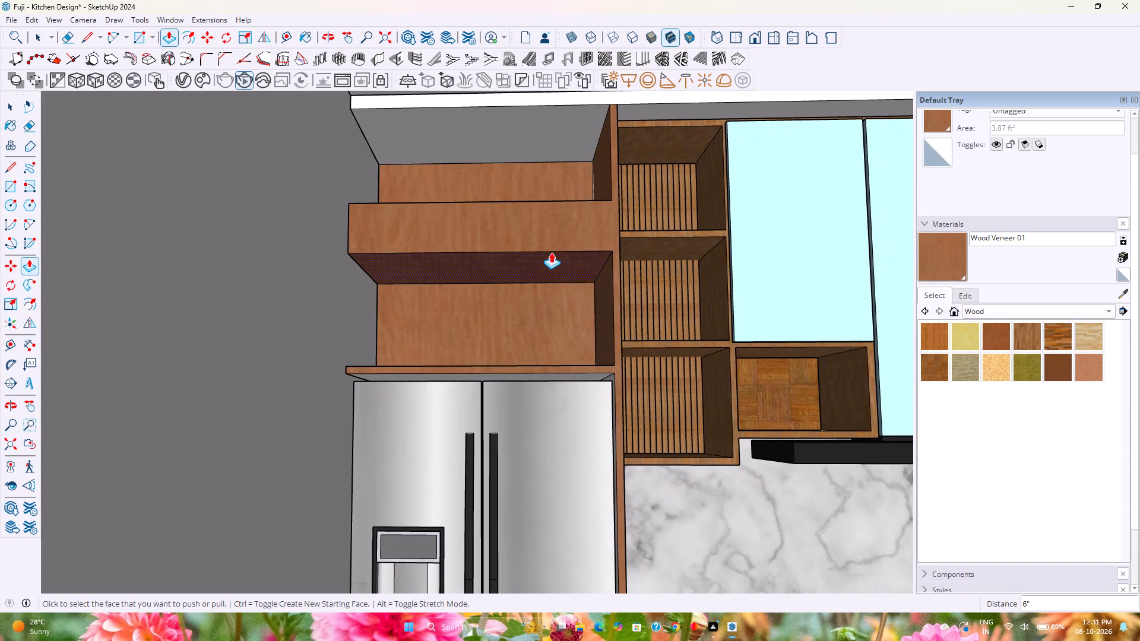
left_click(551, 261)
key("6")
key("Return")
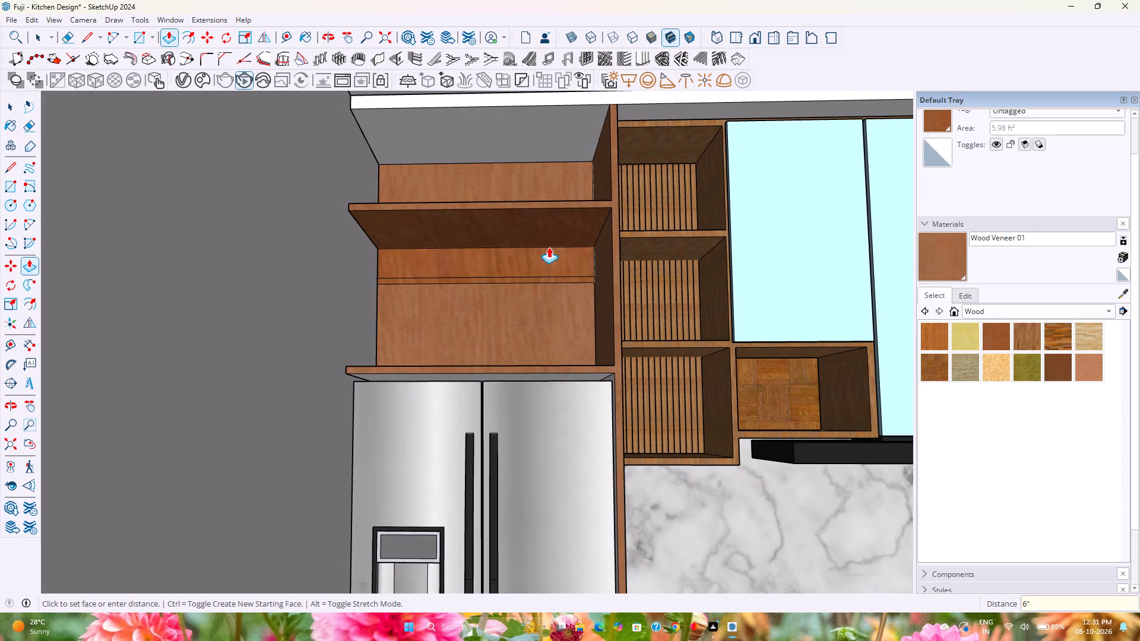
Erase the two leftover horizontal edges on the wood back panel below the raised shelf.
key("space")
key("e")
left_click_drag(528, 276, 528, 281)
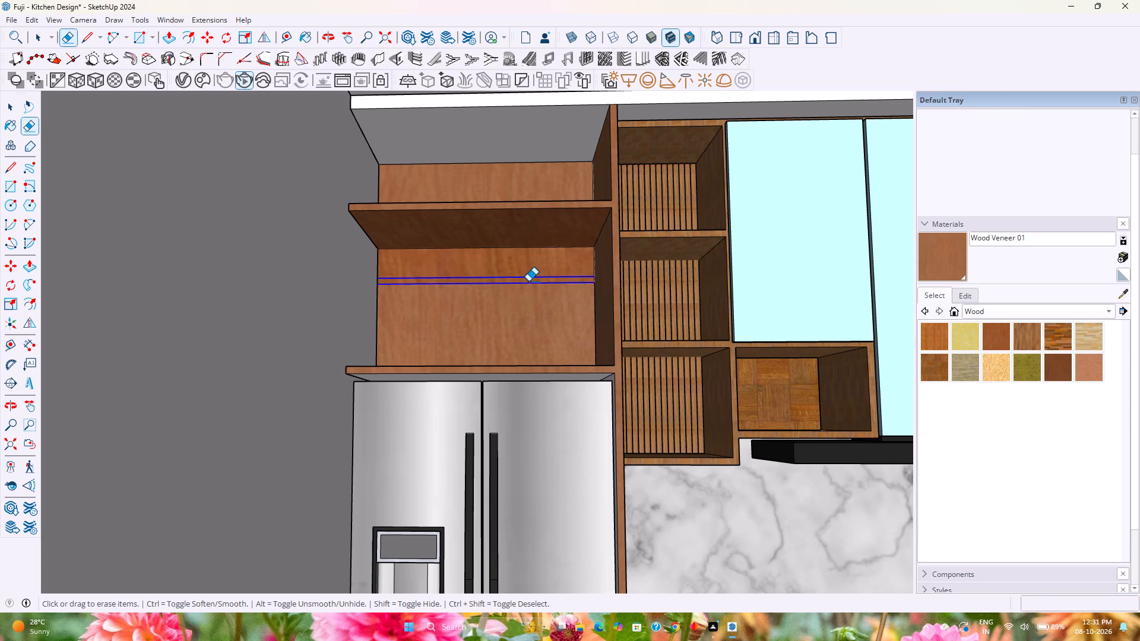
left_click_drag(528, 281, 528, 283)
Save the kitchen model.
middle_click_drag(528, 283, 539, 379)
scroll(533, 364, "down", 2)
middle_click_drag(533, 364, 495, 322)
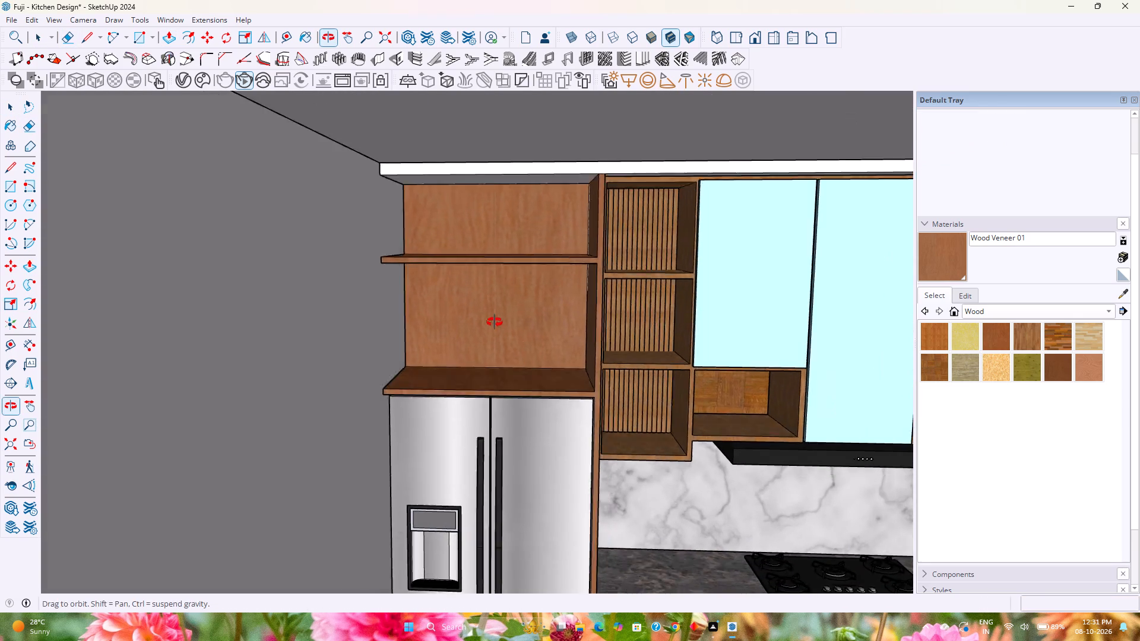
middle_click_drag(495, 322, 442, 295)
scroll(442, 295, "down", 6)
middle_click_drag(442, 295, 487, 322)
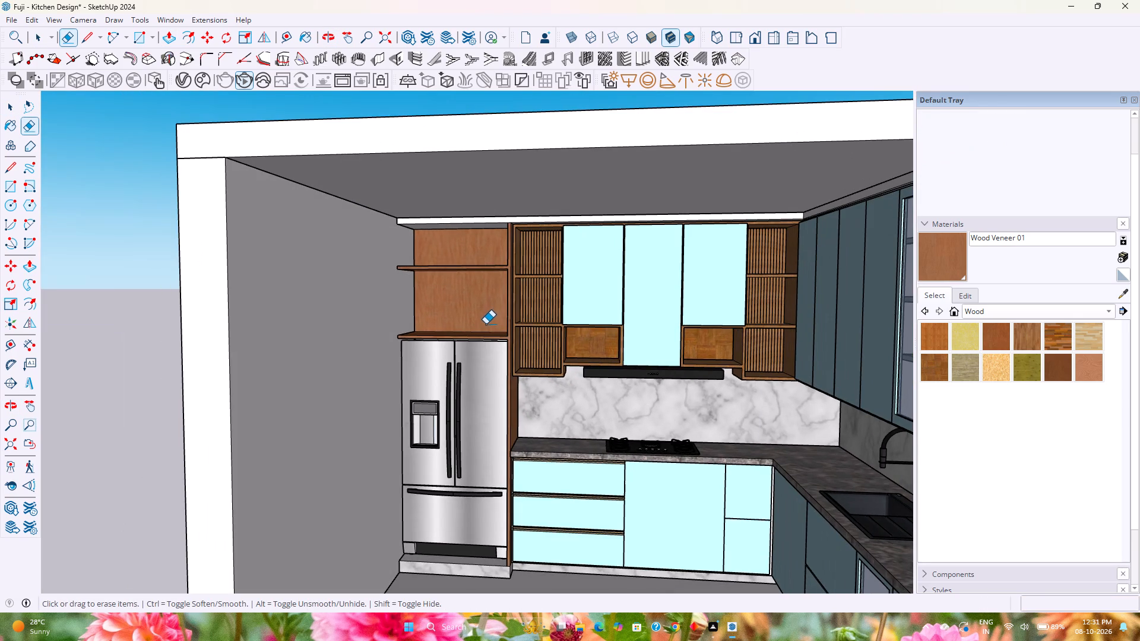
key("Escape")
key("space")
scroll(483, 325, "down", 5)
middle_click_drag(499, 340, 579, 331)
key("ctrl+s")
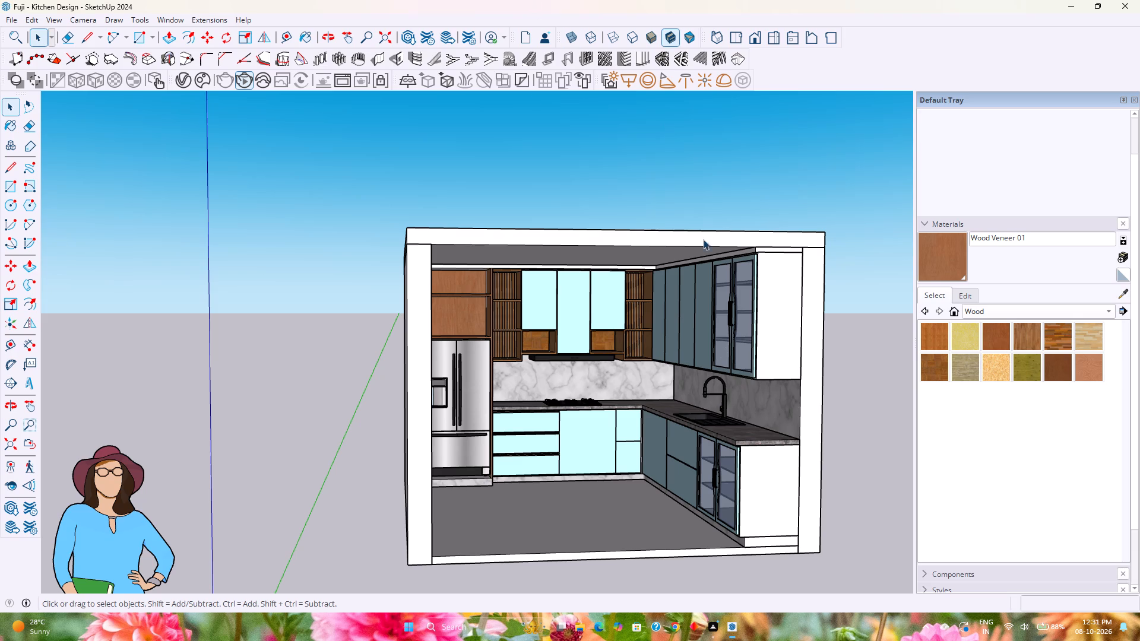
Switch the material library from Wood to the Modernista collection.
scroll(643, 300, "up", 4)
middle_click_drag(645, 300, 586, 296)
scroll(575, 306, "up", 5)
scroll(518, 329, "down", 3)
middle_click_drag(521, 329, 584, 329)
scroll(584, 328, "down", 5)
left_click(981, 314)
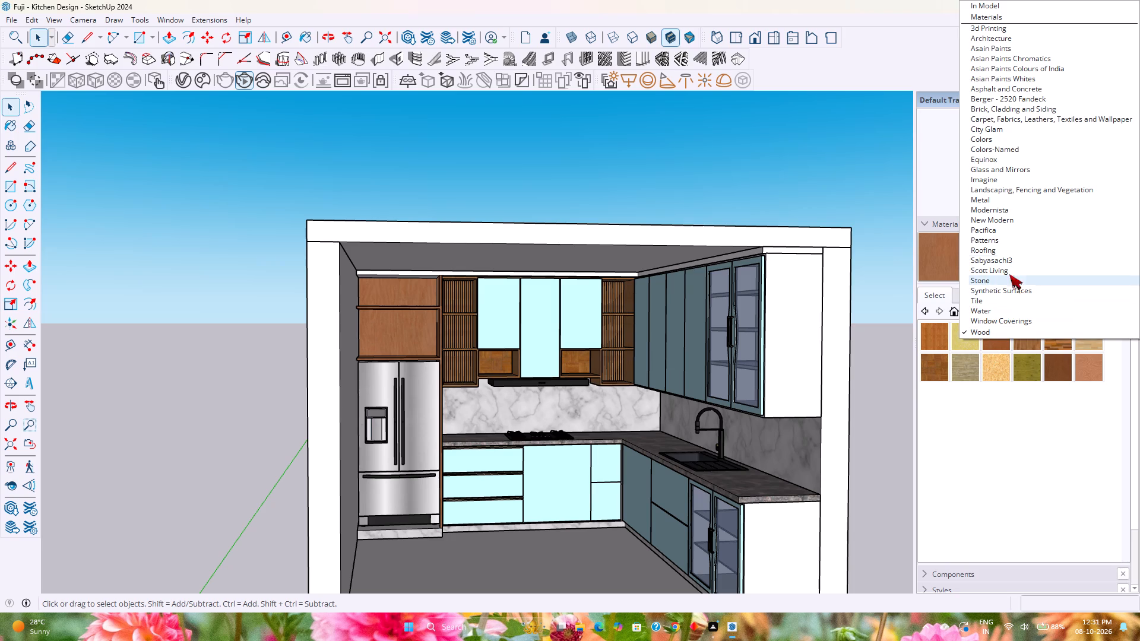
left_click(980, 211)
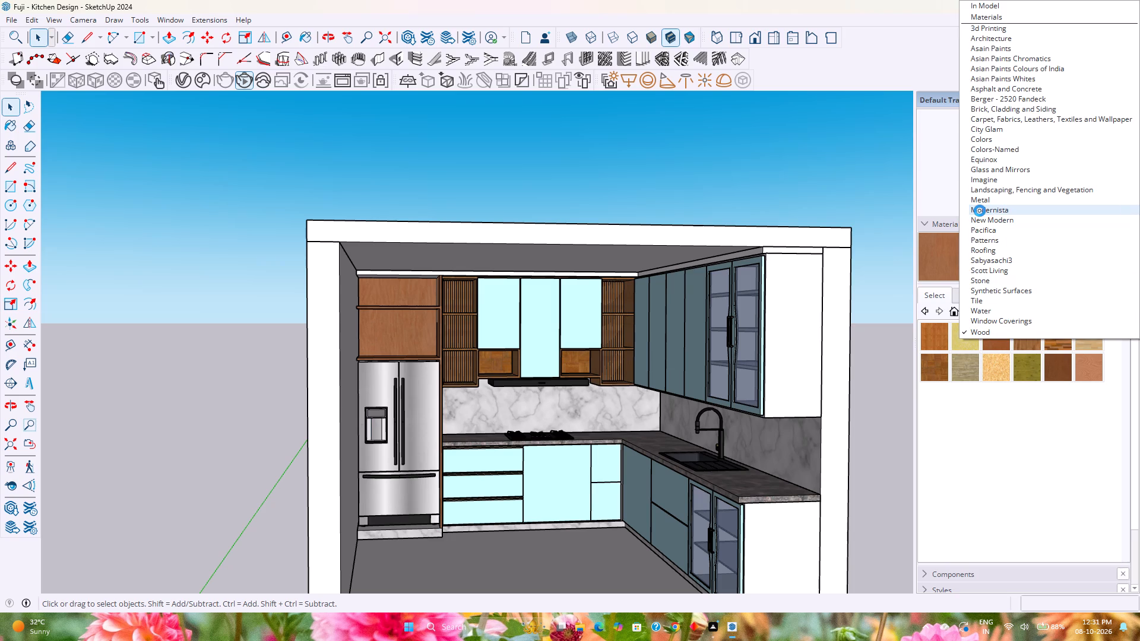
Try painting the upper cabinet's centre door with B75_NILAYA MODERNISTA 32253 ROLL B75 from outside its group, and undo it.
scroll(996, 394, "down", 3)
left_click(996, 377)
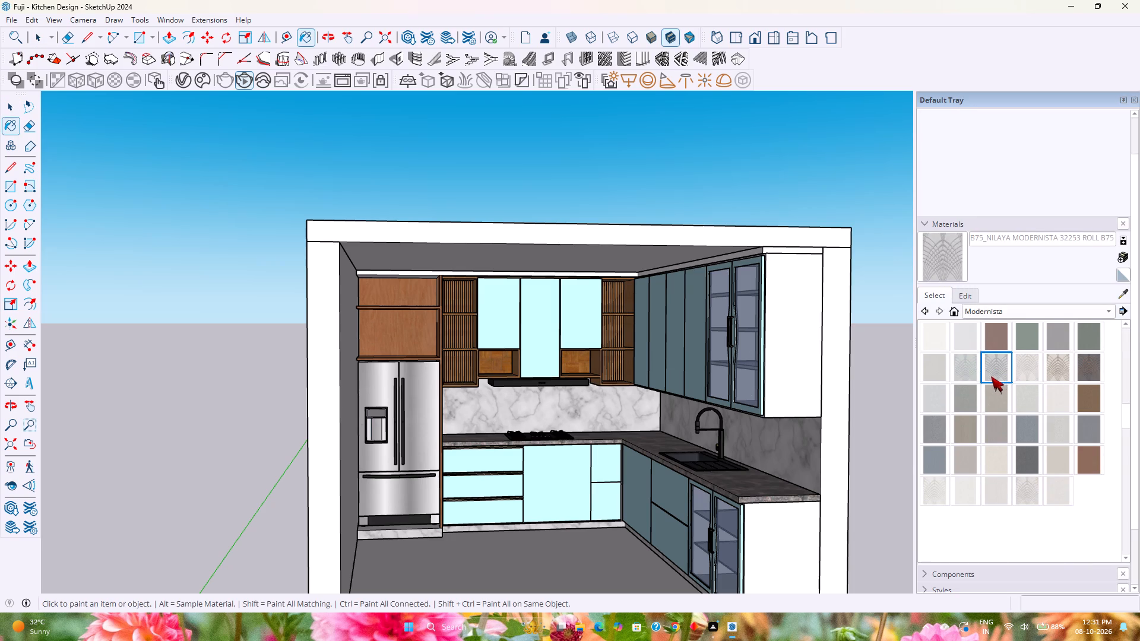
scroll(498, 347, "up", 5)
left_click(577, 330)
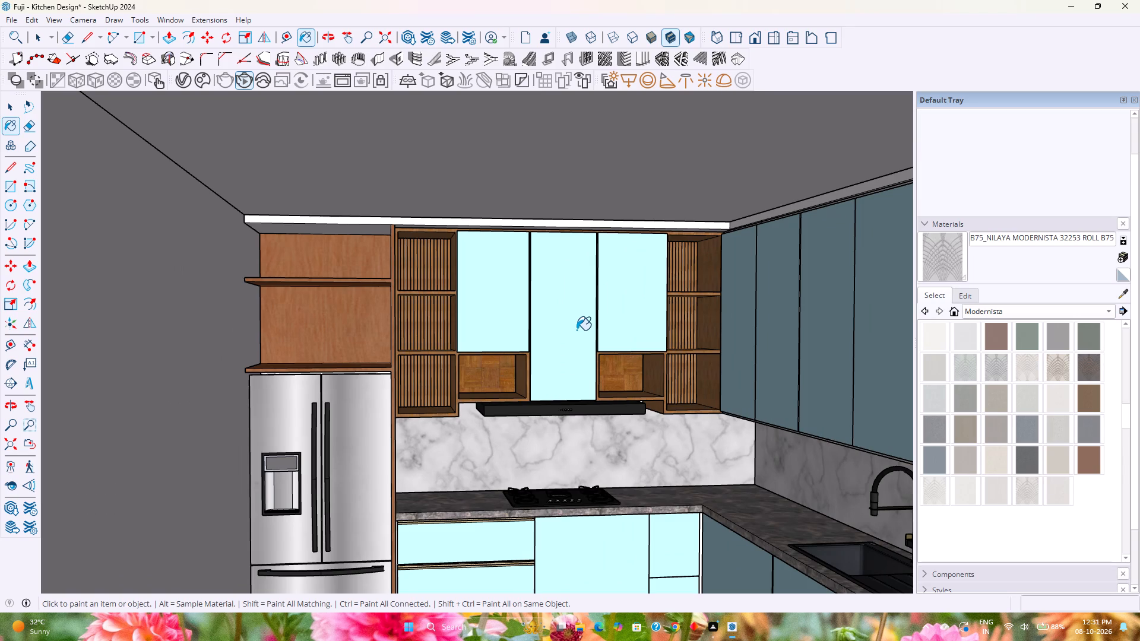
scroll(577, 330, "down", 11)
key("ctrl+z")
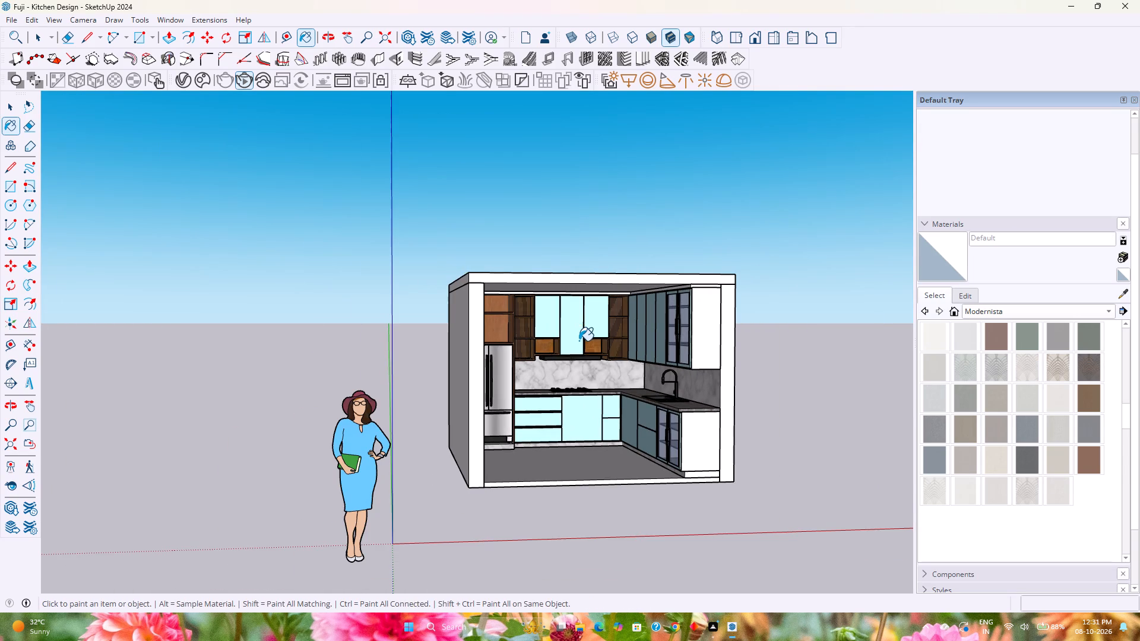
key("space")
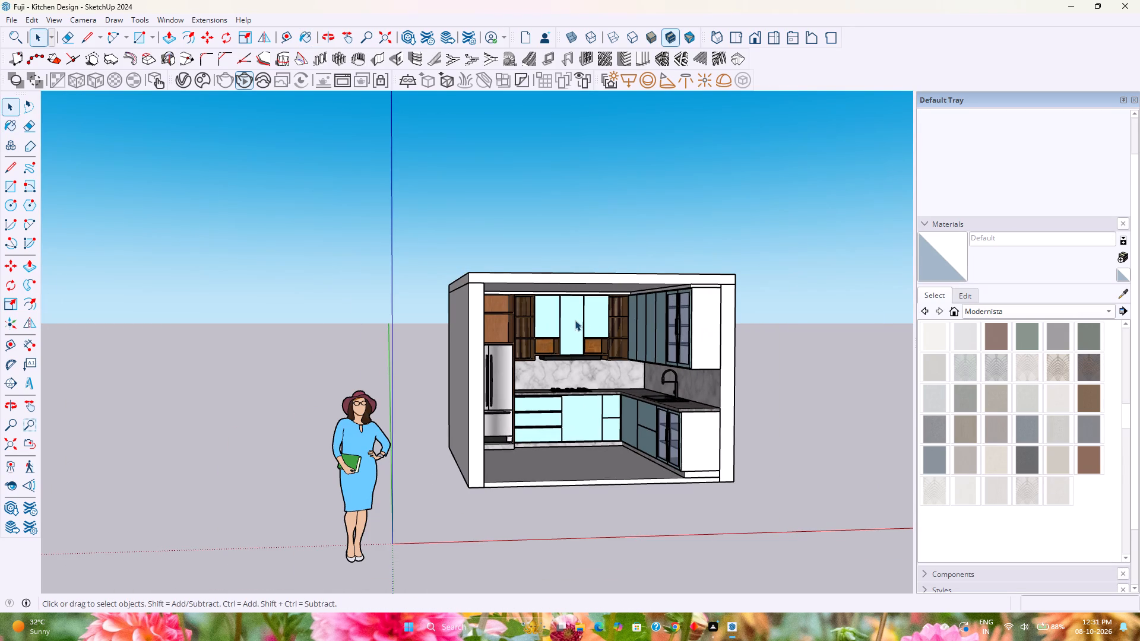
Paint the centre door above the cooktop hood with B75_NILAYA MODERNISTA 32252 ROLL B75 inside the upper cabinet group.
double_click(575, 320)
scroll(575, 320, "up", 11)
left_click(575, 320)
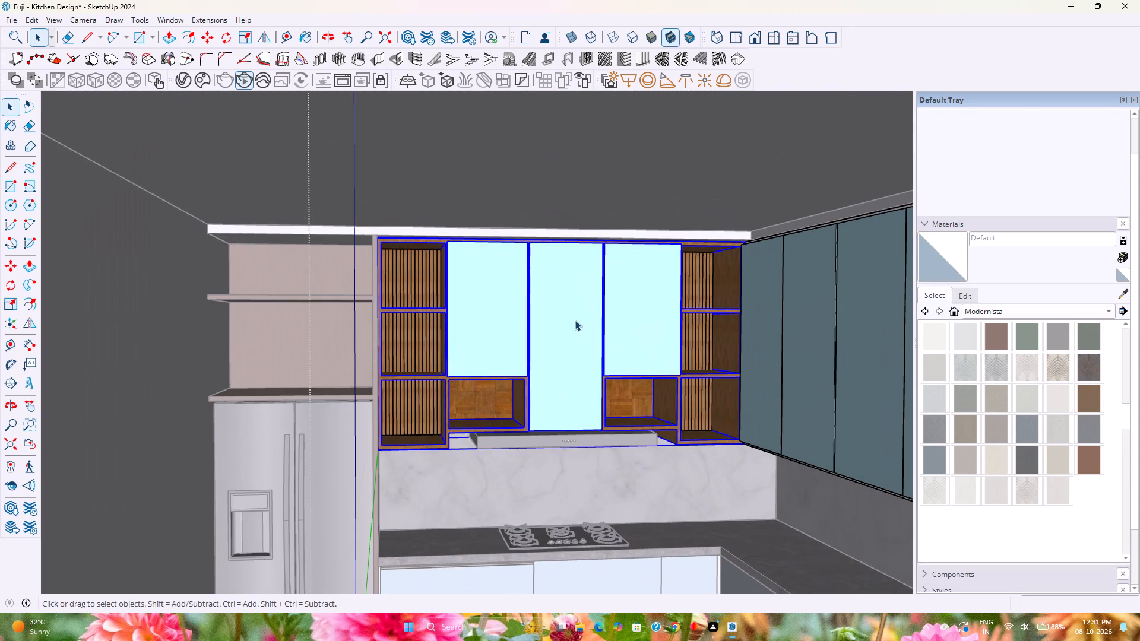
double_click(591, 323)
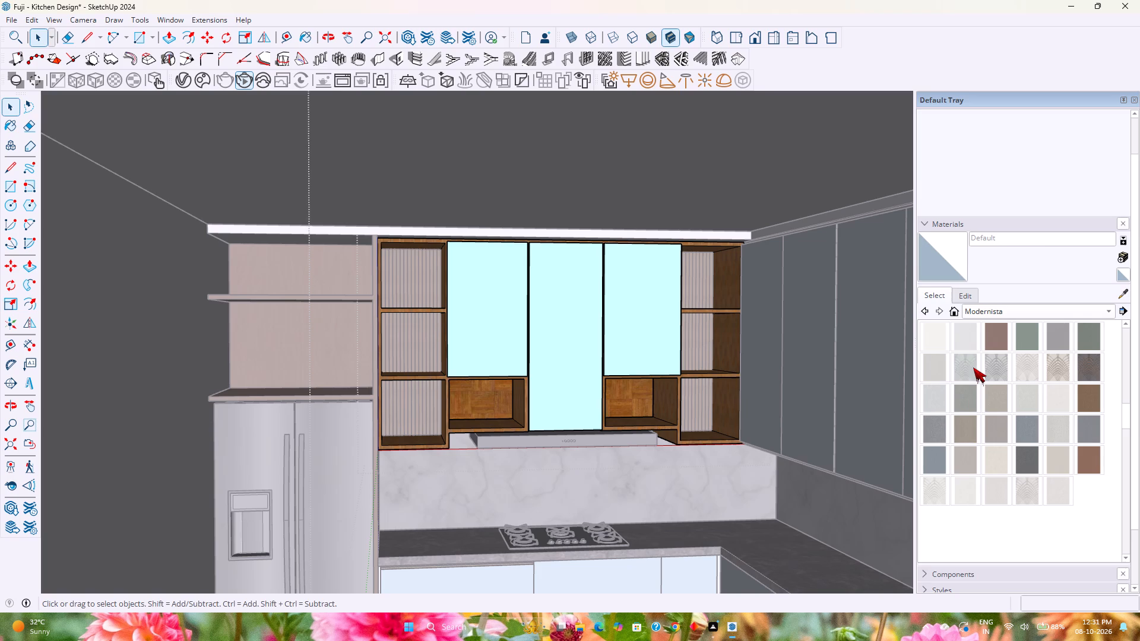
left_click(973, 367)
left_click(569, 335)
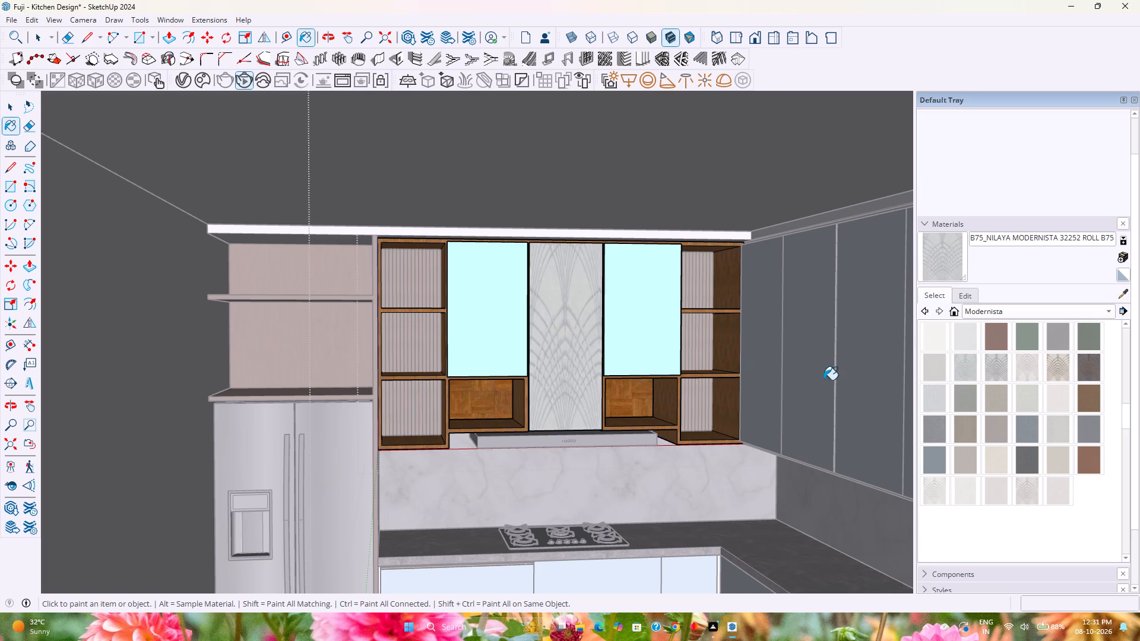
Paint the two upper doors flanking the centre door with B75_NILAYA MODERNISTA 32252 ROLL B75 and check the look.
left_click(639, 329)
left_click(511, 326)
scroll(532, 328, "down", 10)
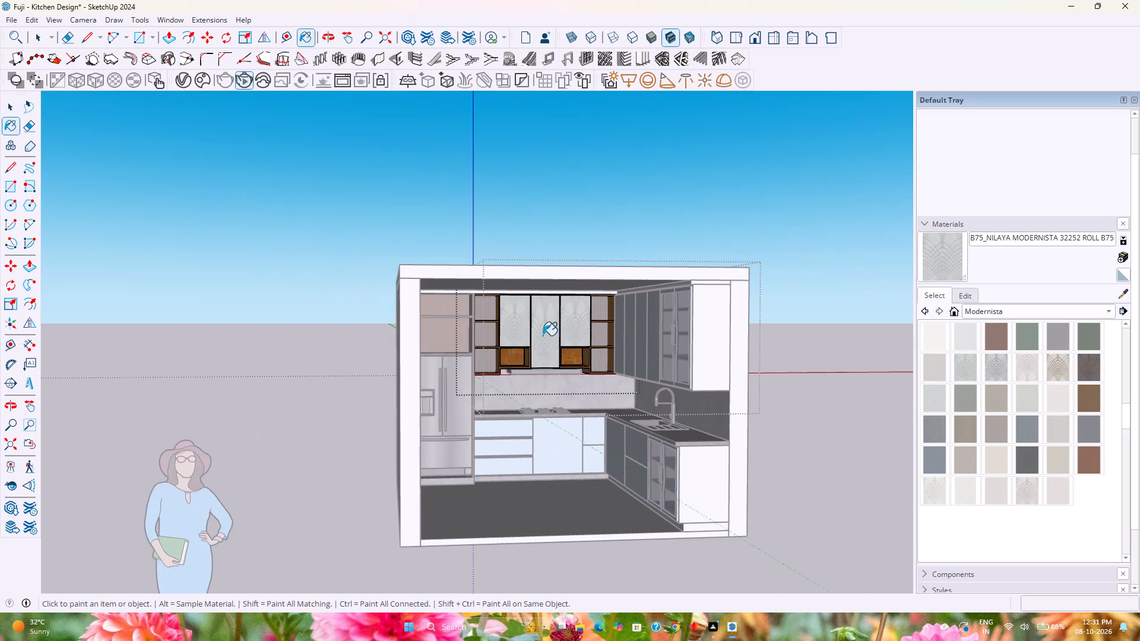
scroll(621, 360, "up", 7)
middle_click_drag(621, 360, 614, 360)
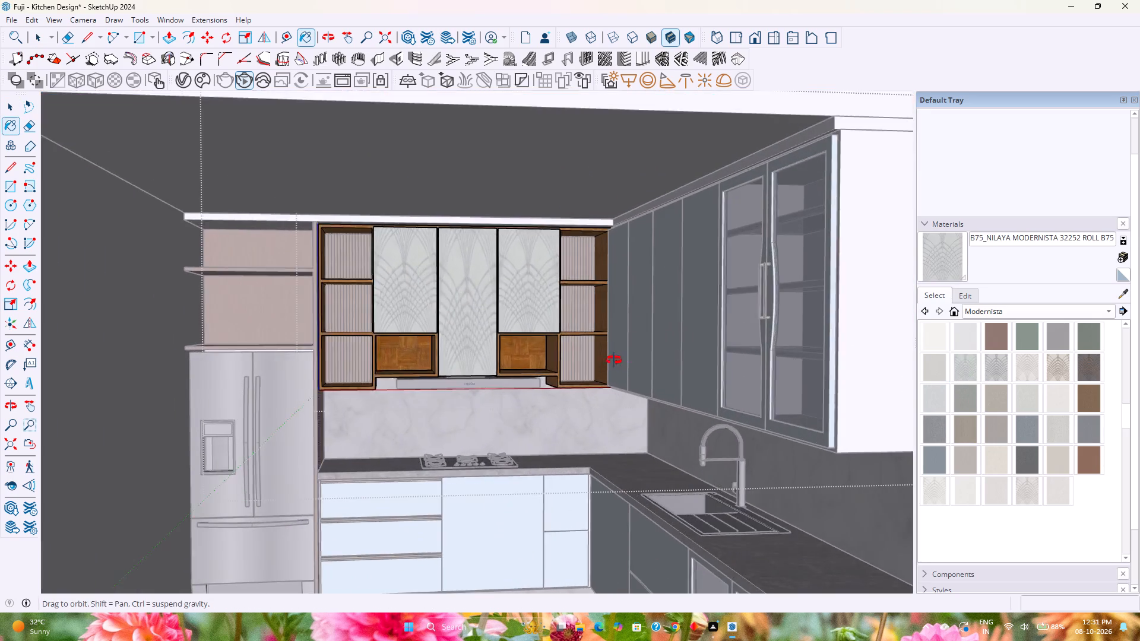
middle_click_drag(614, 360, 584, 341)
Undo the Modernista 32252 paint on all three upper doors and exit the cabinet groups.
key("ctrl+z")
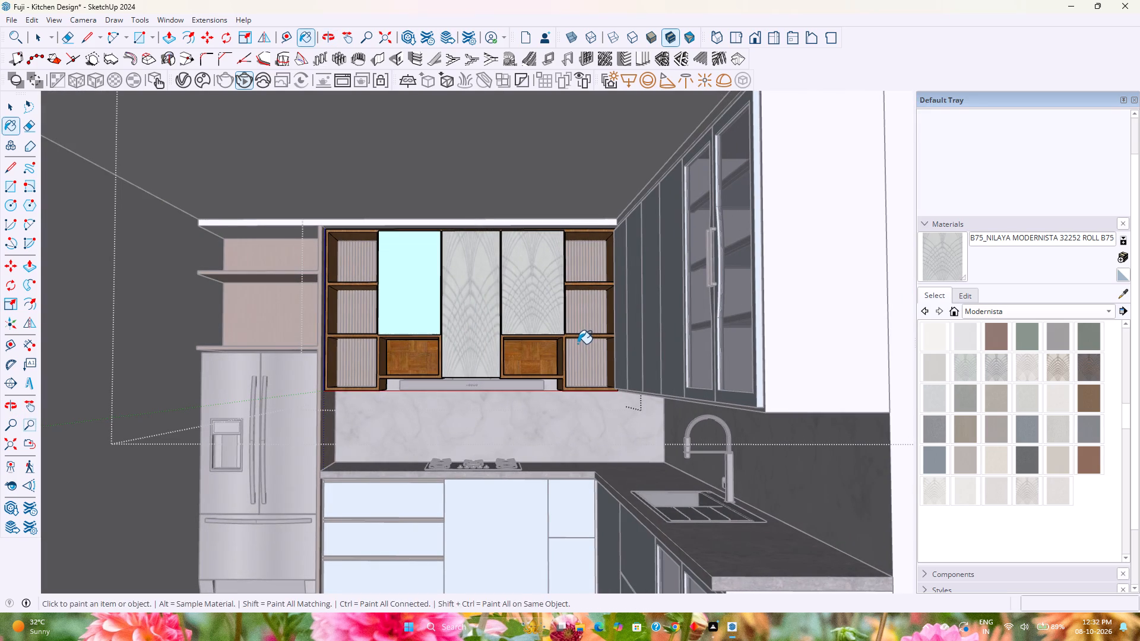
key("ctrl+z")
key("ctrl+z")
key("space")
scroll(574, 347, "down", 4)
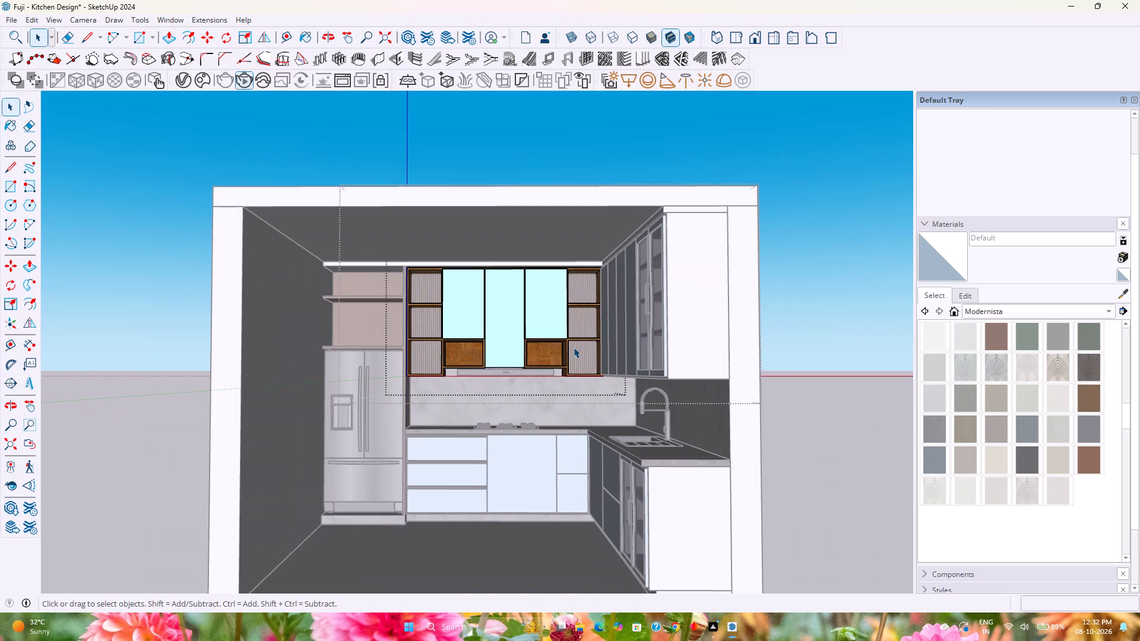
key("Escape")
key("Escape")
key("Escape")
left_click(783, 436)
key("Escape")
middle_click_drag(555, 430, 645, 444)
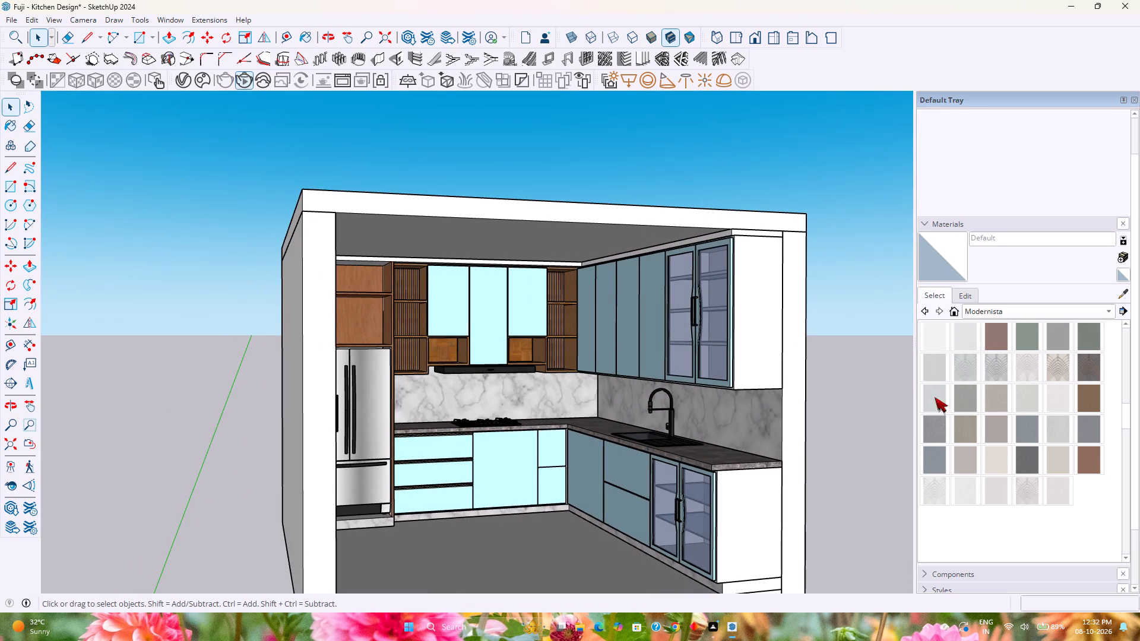
Try a few plain Modernista swatches, then switch the material library to the New Modern collection.
left_click(987, 313)
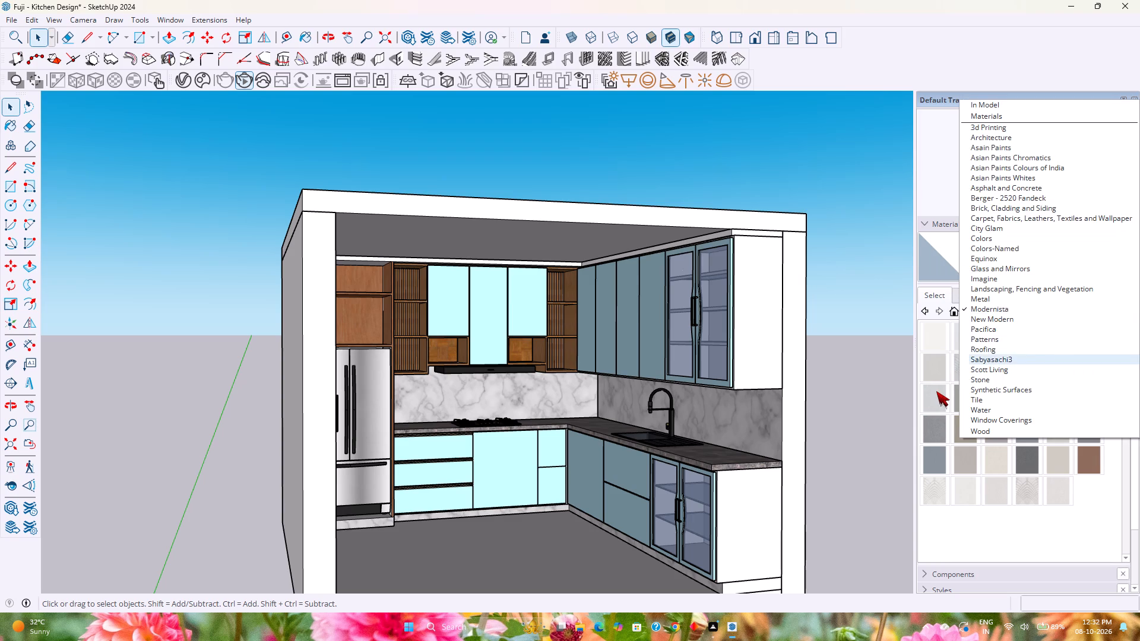
double_click(936, 391)
left_click(937, 398)
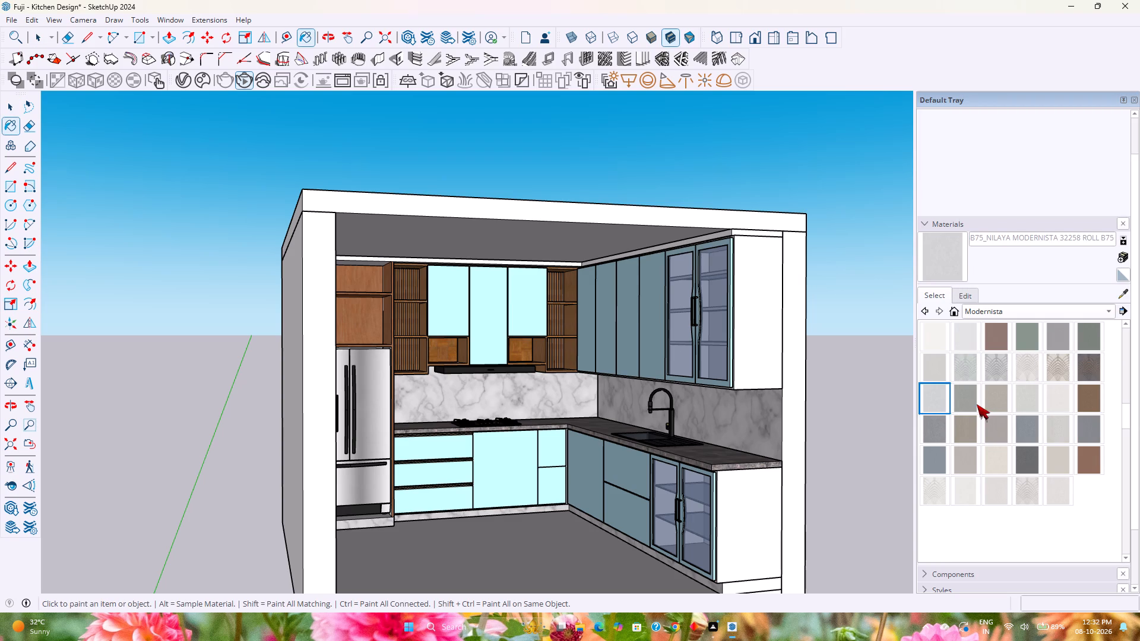
left_click(950, 402)
left_click(964, 401)
left_click(996, 405)
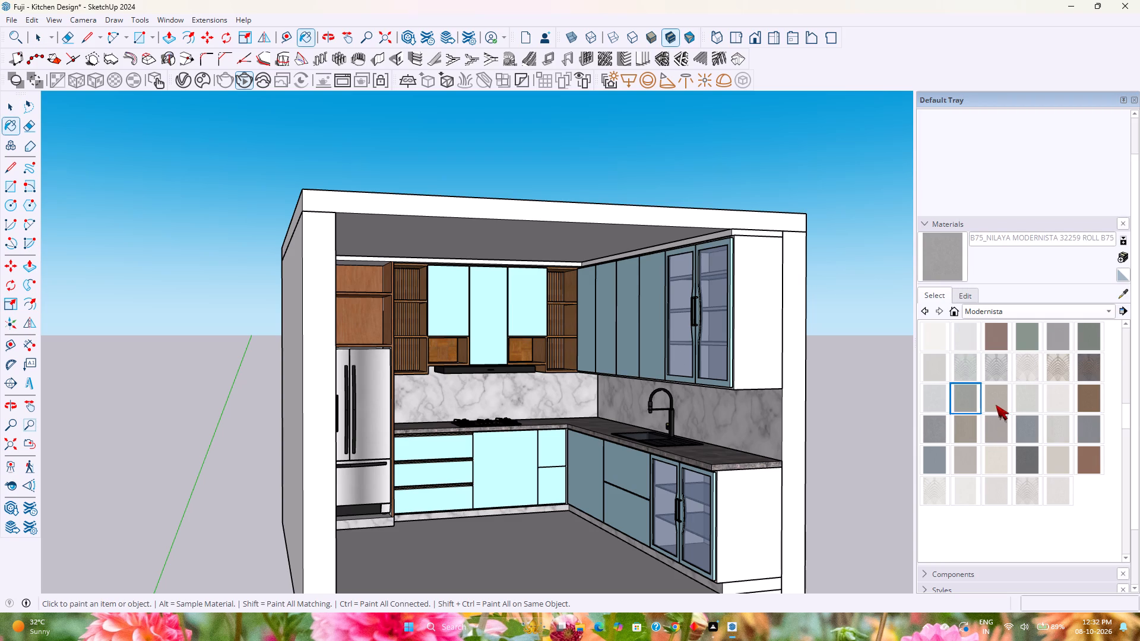
left_click(1002, 314)
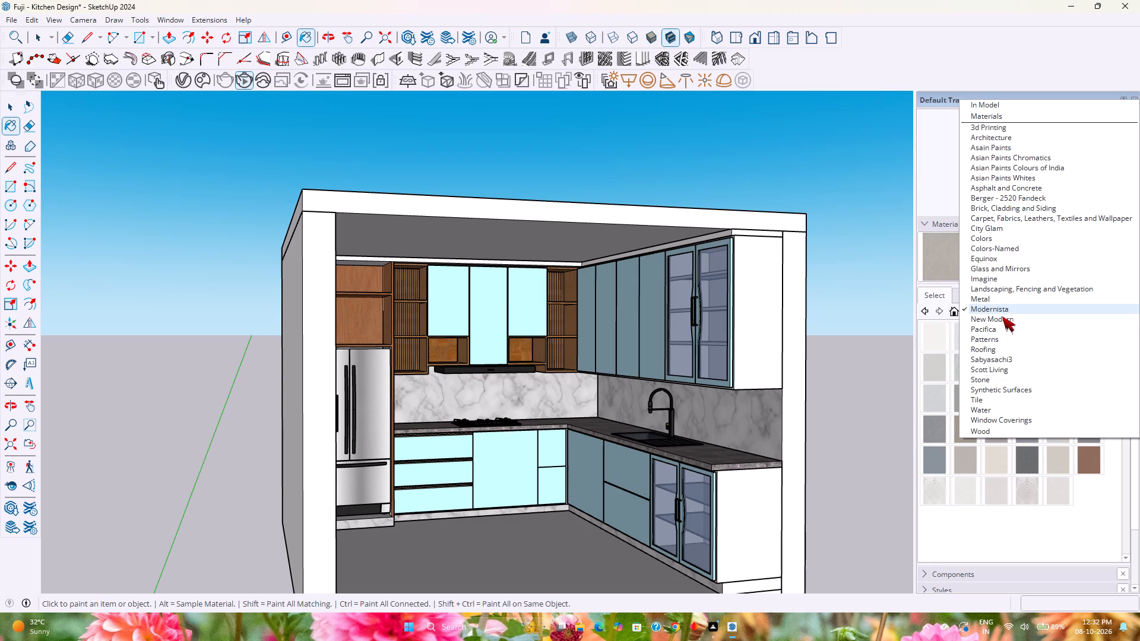
left_click(996, 286)
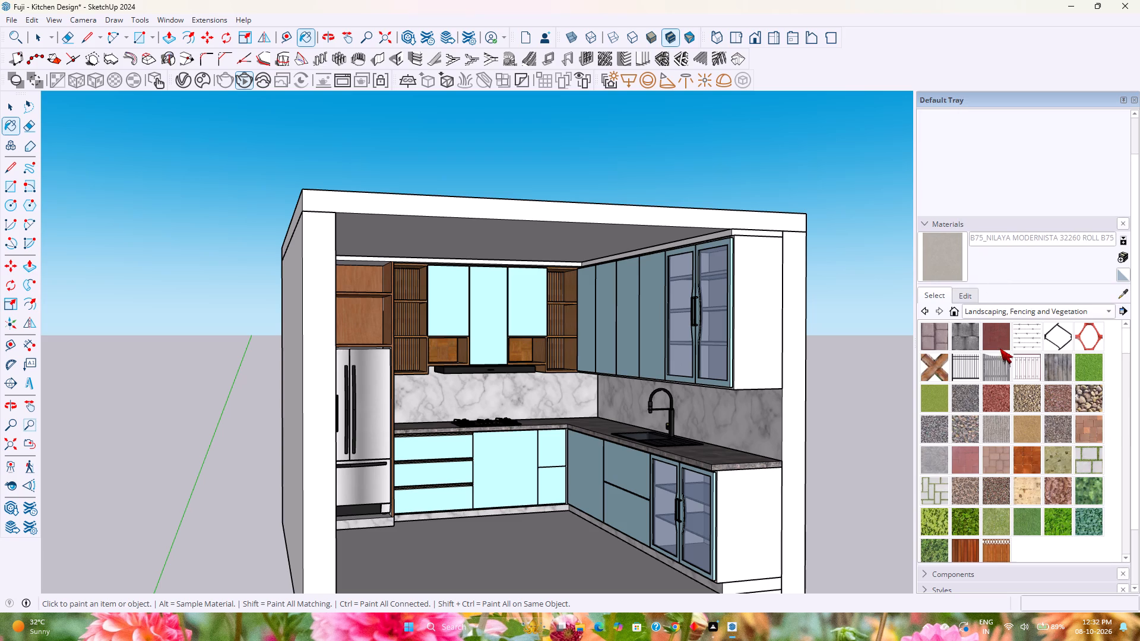
left_click(1019, 311)
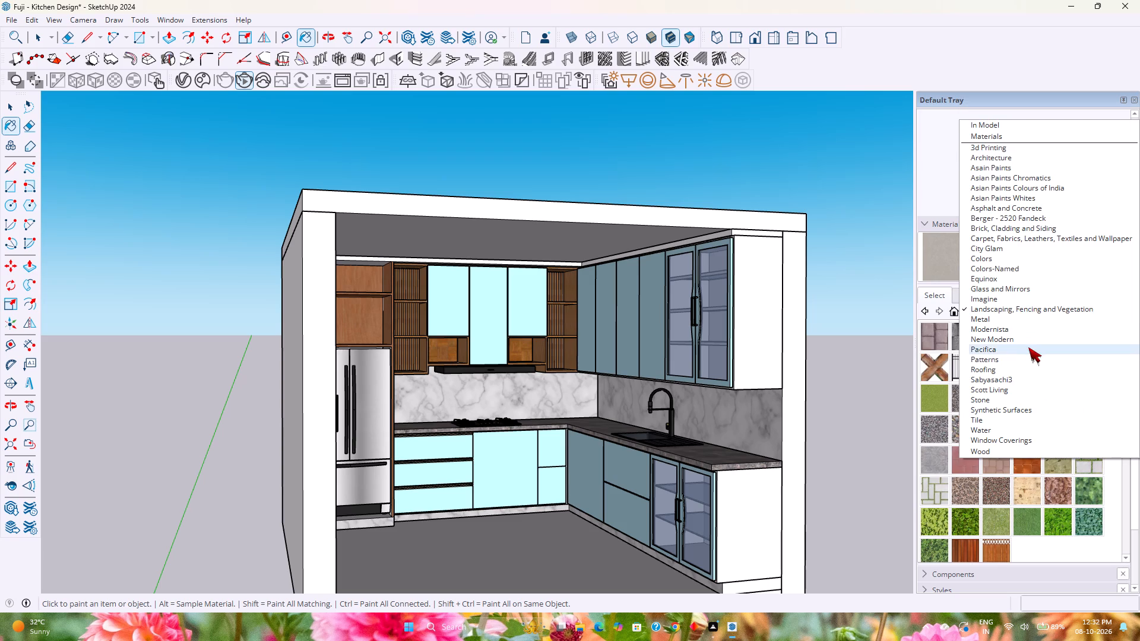
left_click(993, 335)
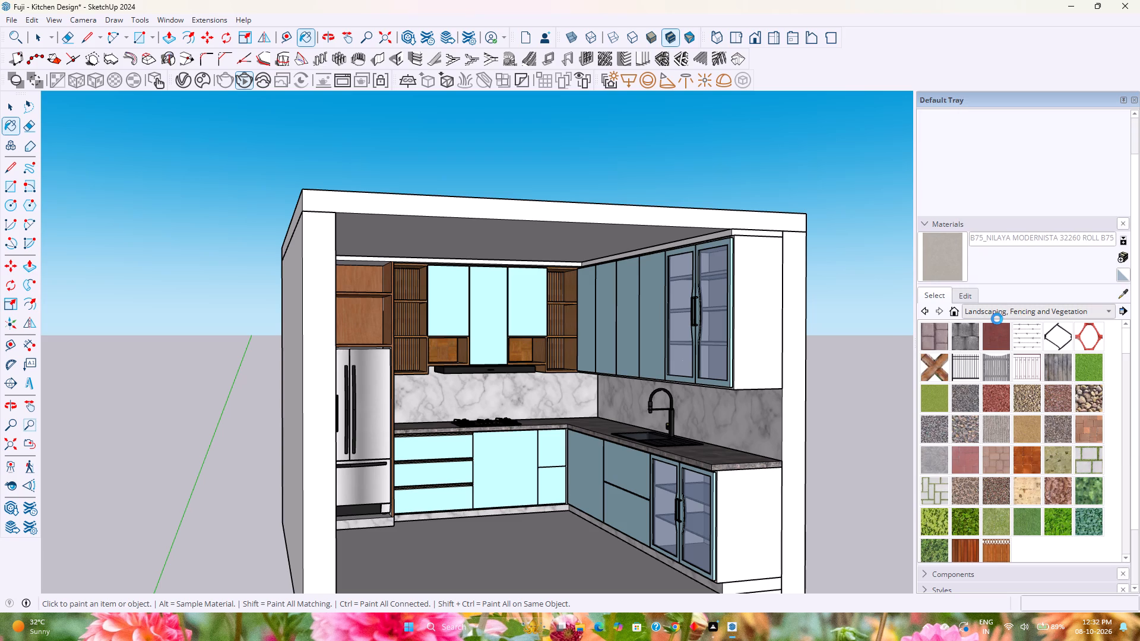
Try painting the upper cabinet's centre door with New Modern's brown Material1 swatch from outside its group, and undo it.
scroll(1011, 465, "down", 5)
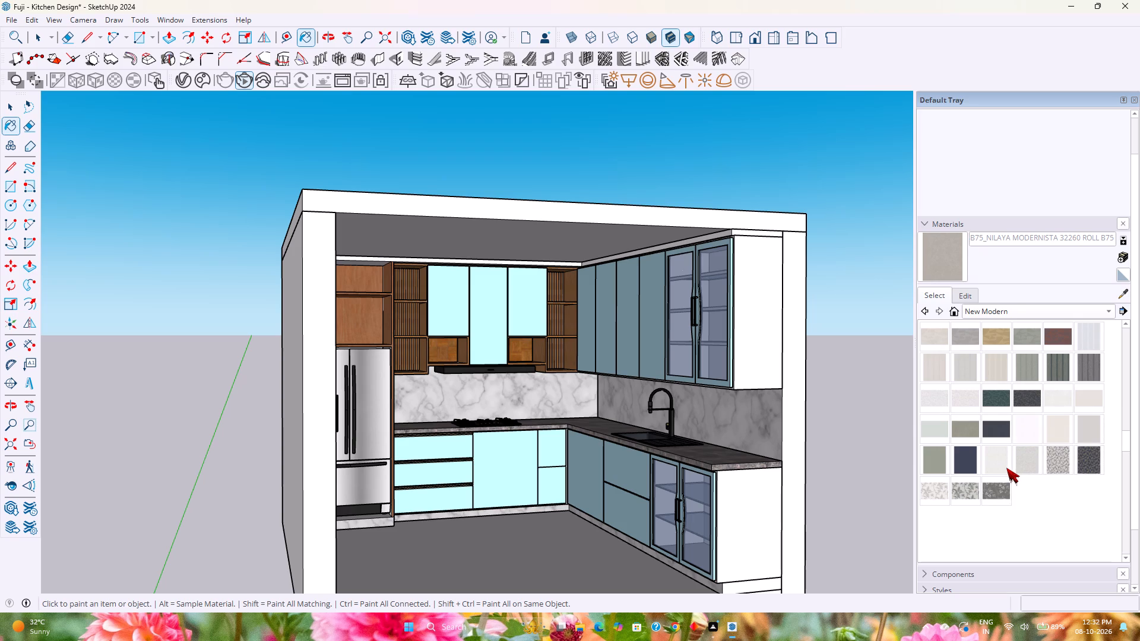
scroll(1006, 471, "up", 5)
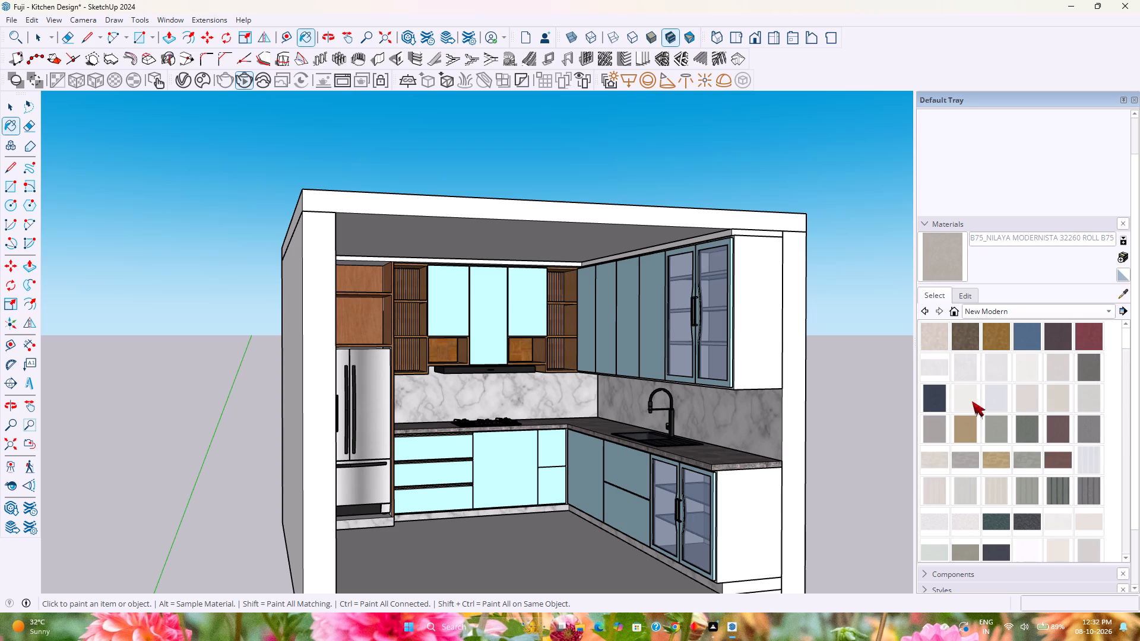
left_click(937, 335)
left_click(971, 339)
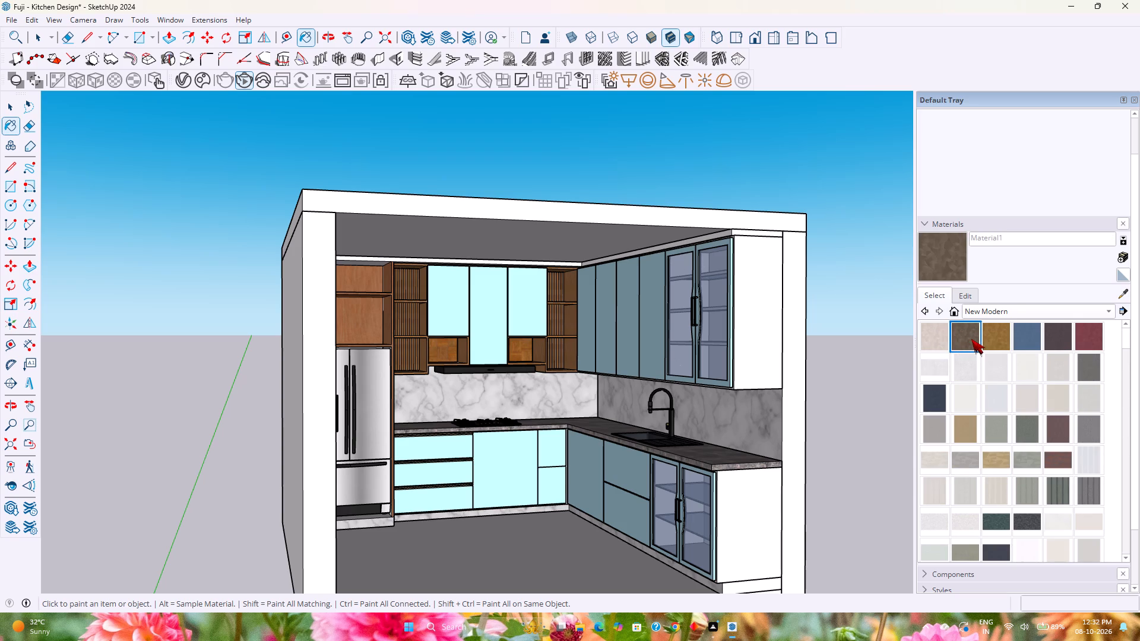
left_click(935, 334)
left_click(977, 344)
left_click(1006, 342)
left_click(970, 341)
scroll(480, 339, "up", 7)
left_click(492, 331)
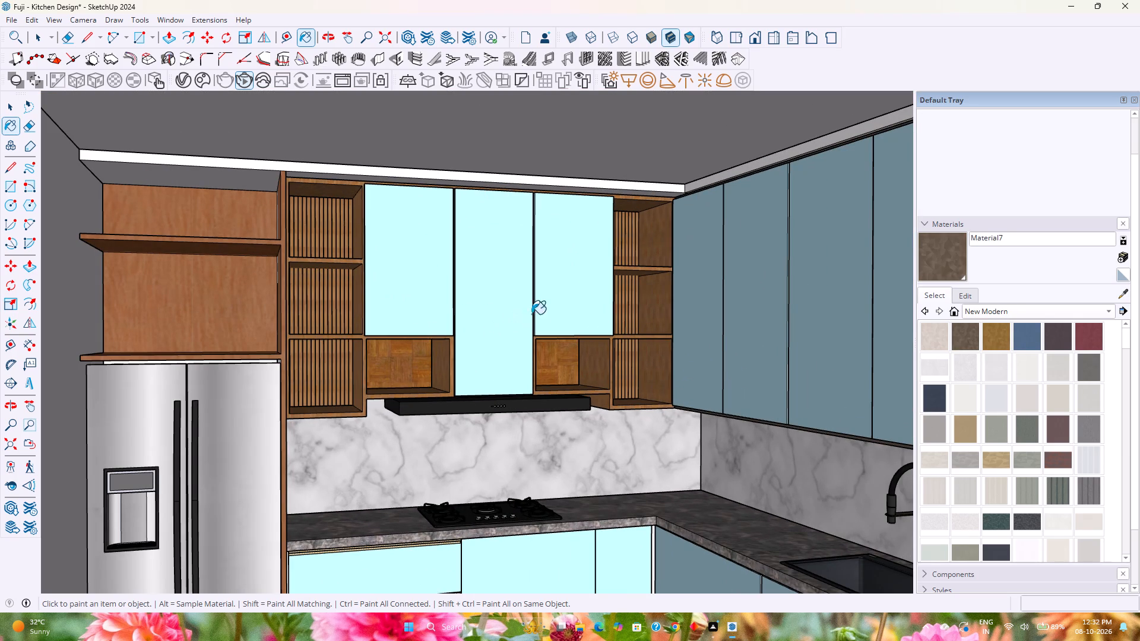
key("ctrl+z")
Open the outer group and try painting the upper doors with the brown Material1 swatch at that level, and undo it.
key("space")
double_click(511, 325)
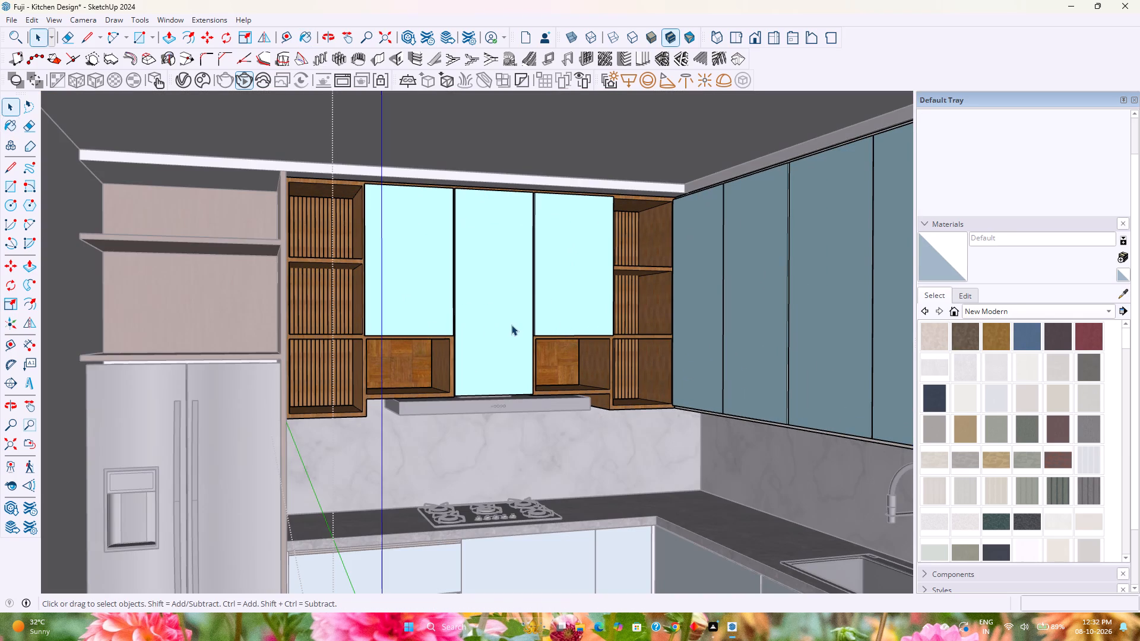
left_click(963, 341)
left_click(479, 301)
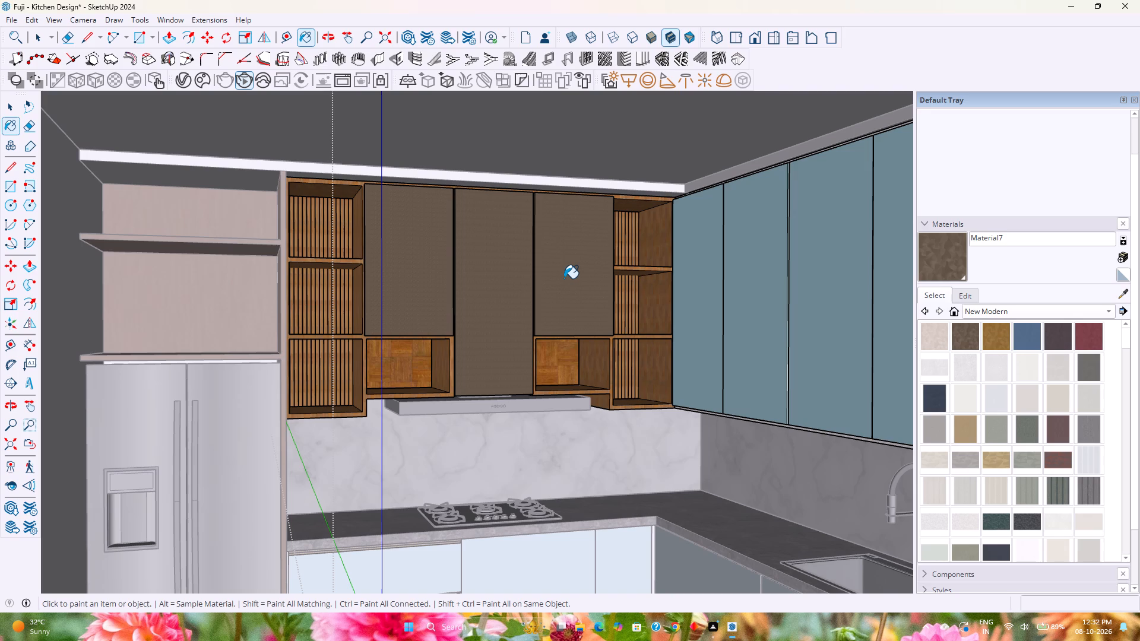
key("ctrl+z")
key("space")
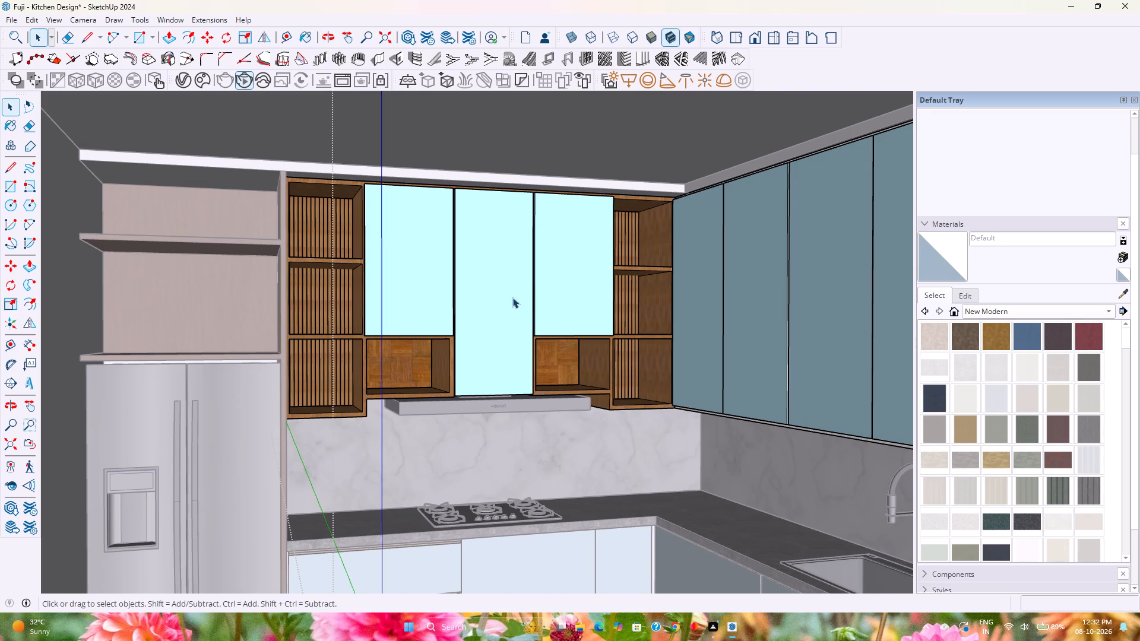
Paint all three upper cabinet doors with the brown Material1 swatch inside the nested upper cabinet group.
double_click(512, 297)
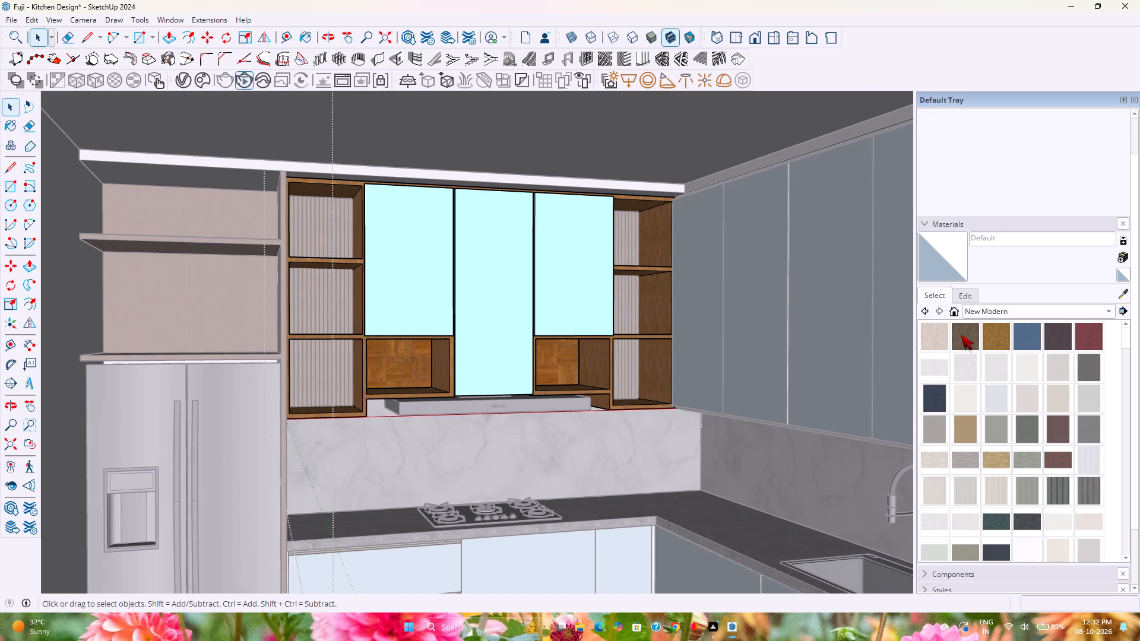
left_click(961, 335)
left_click(503, 288)
left_click(573, 281)
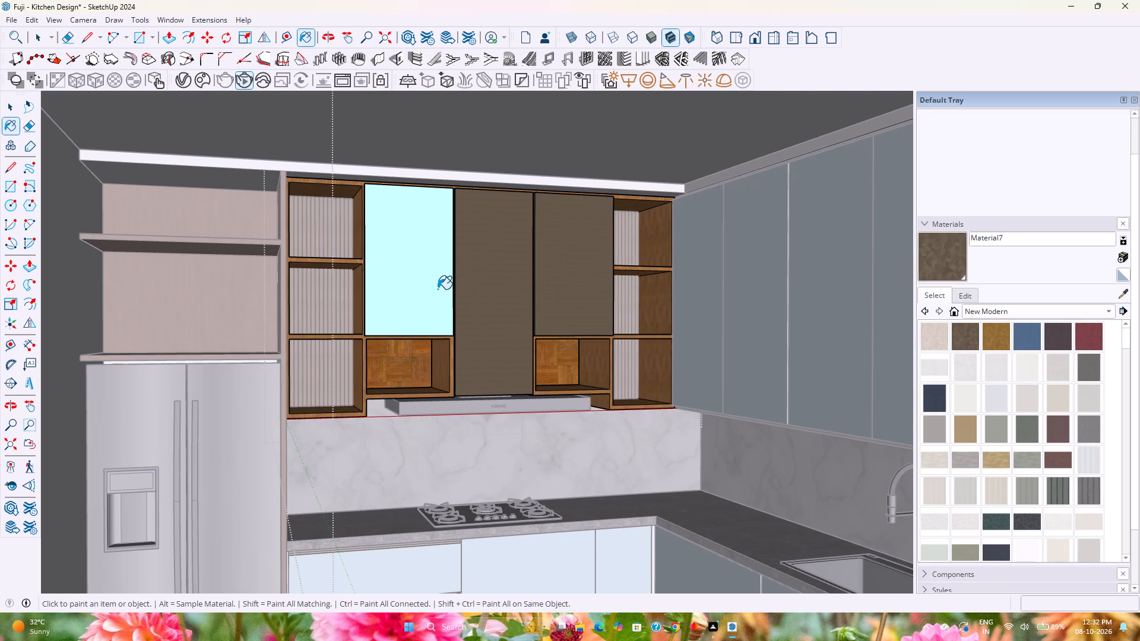
left_click(437, 289)
Lighten the upper doors' brown material by raising its HLS lightness to 68.
middle_click_drag(661, 323, 660, 370)
scroll(612, 315, "up", 8)
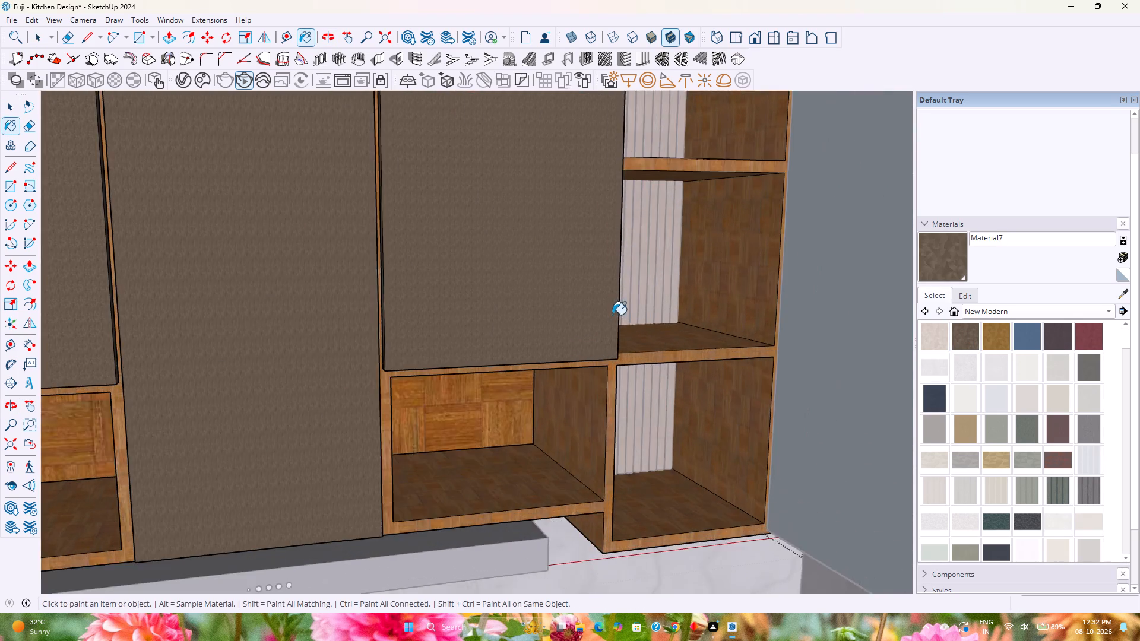
scroll(612, 315, "up", 10)
middle_click_drag(631, 315, 553, 323)
scroll(555, 321, "down", 6)
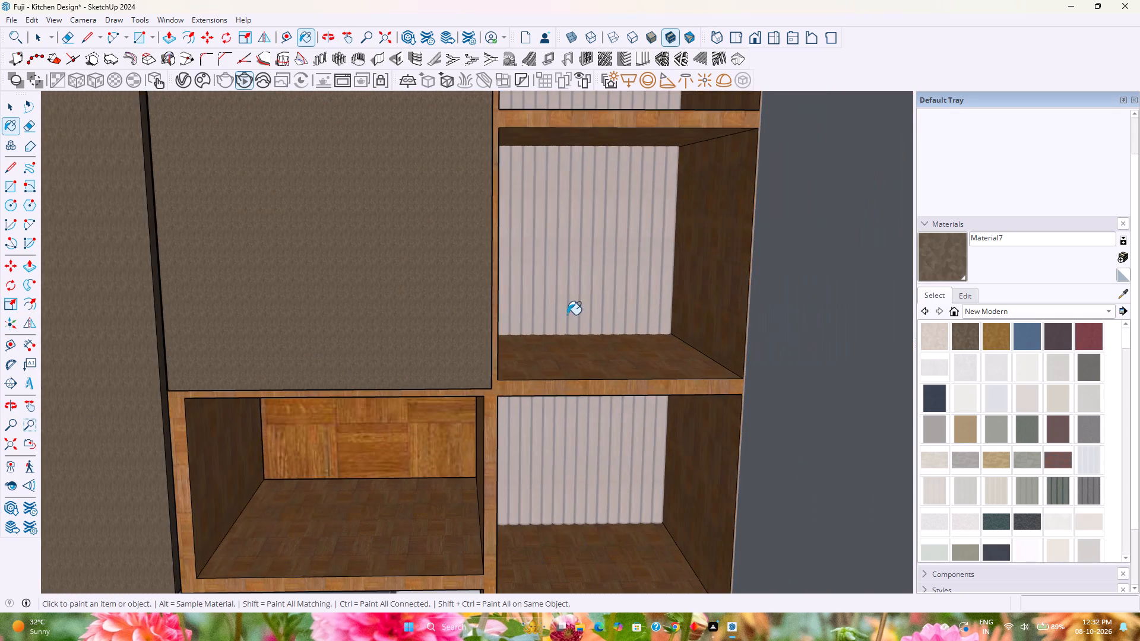
middle_click_drag(567, 315, 652, 285)
scroll(682, 281, "down", 6)
left_click(967, 296)
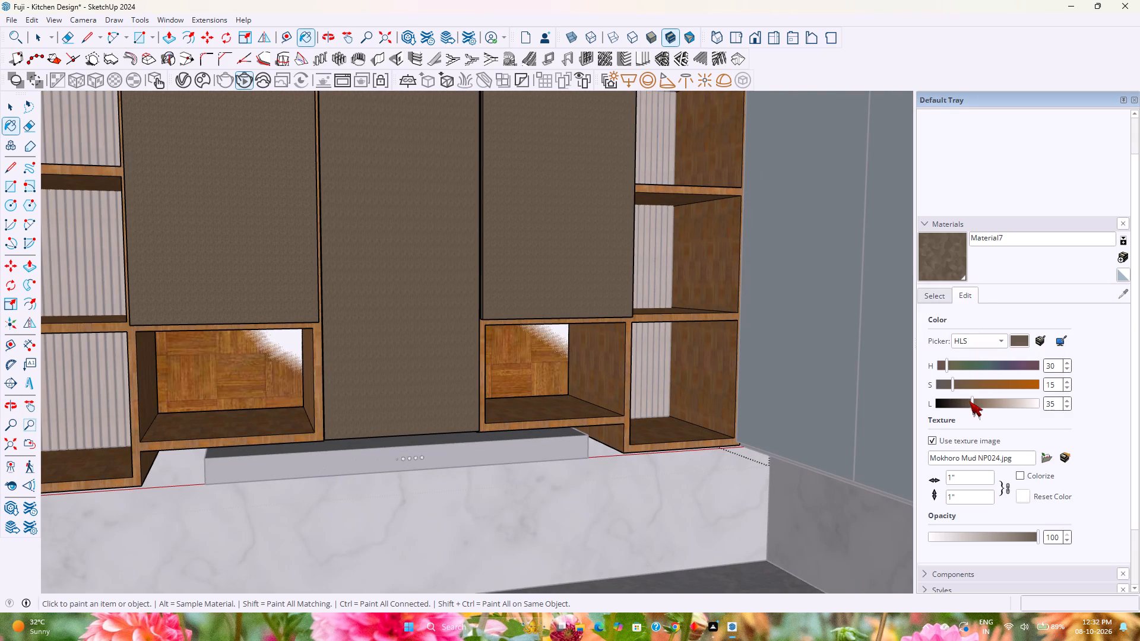
left_click_drag(970, 401, 1006, 405)
left_click(1006, 405)
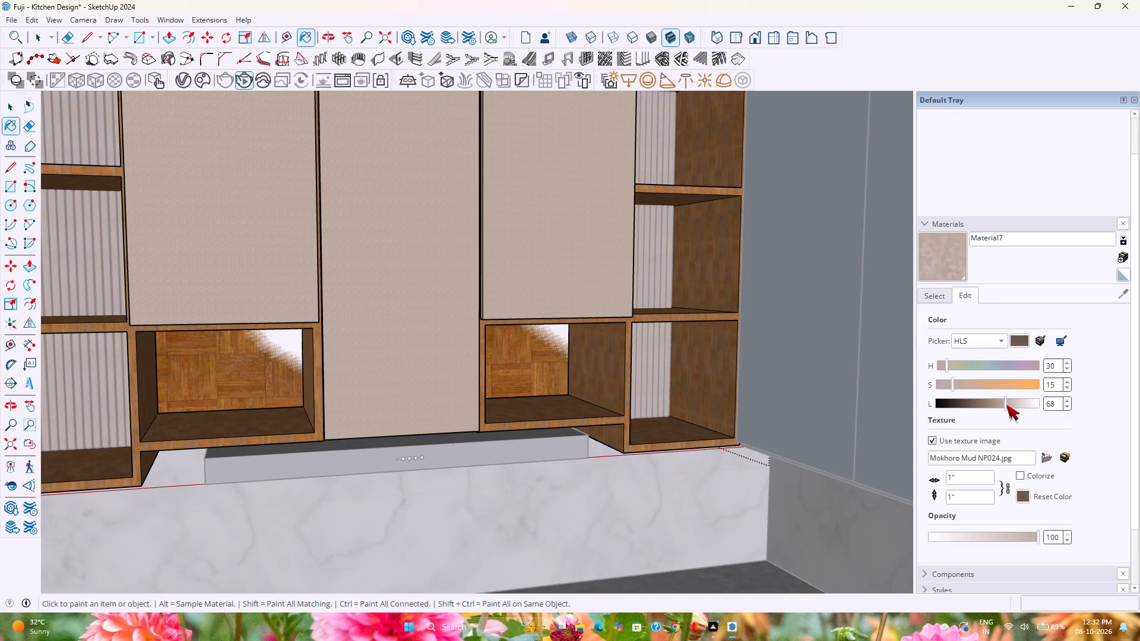
Set the door material's texture size to 1' wide with proportions kept.
double_click(977, 481)
key("BackSpace")
key("BackSpace")
key("BackSpace")
key("1")
key("apostrophe")
key("Return")
Recolour the door material to a soft teal green with saturation 38 and hue 167.
scroll(862, 456, "down", 5)
middle_click_drag(861, 456, 738, 415)
scroll(738, 415, "down", 2)
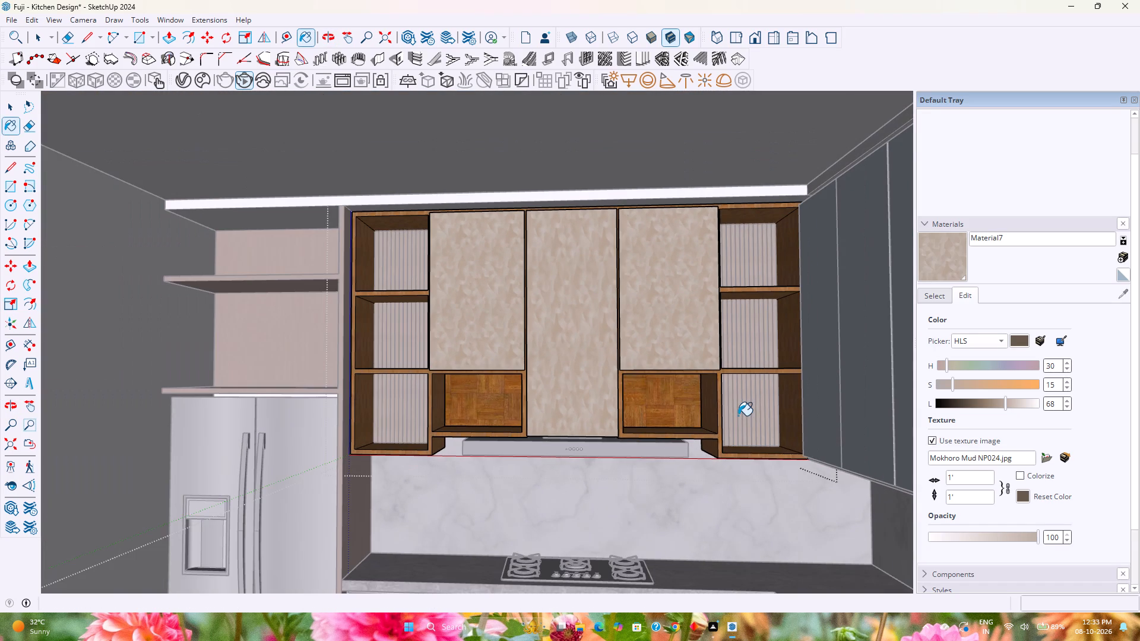
left_click_drag(951, 386, 980, 387)
left_click(975, 386)
left_click_drag(949, 369, 996, 369)
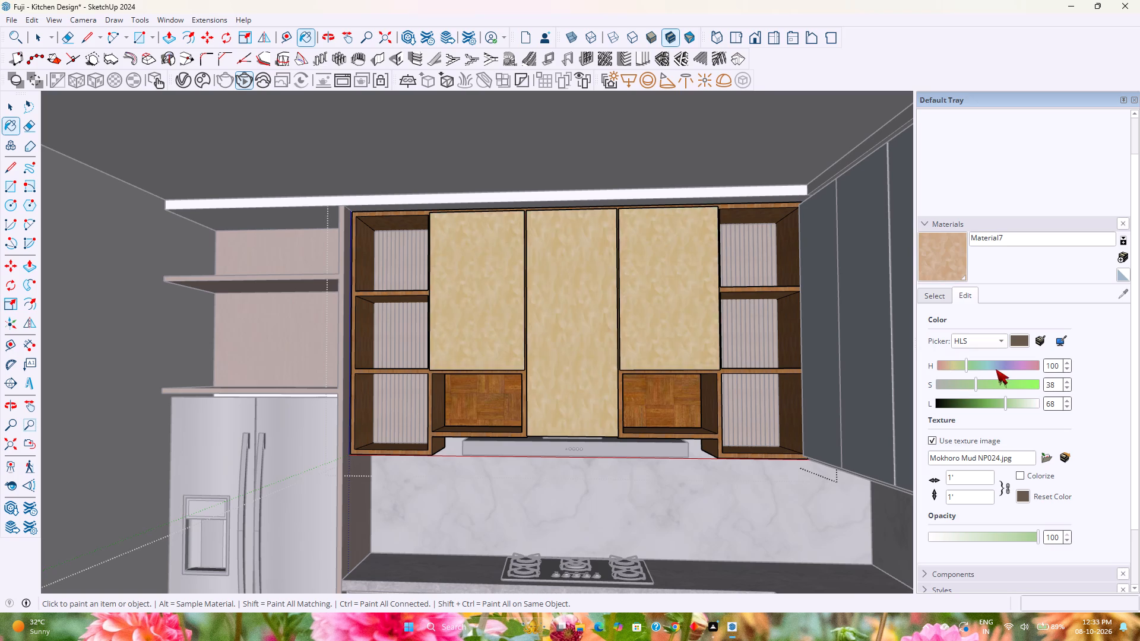
left_click_drag(996, 369, 988, 371)
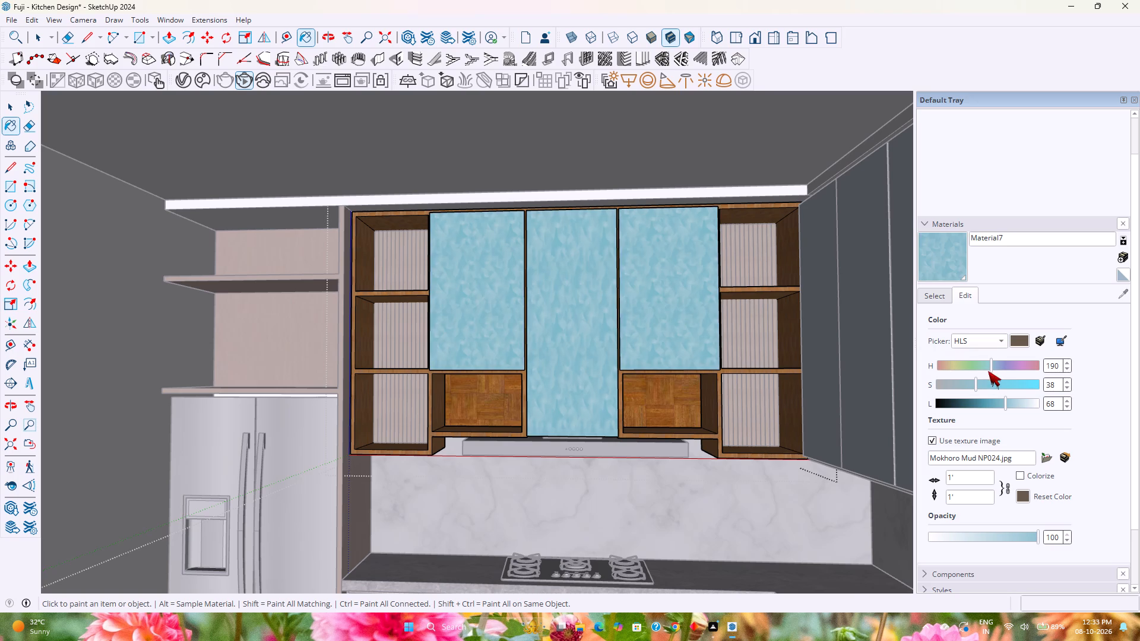
left_click_drag(988, 371, 984, 373)
scroll(768, 382, "down", 6)
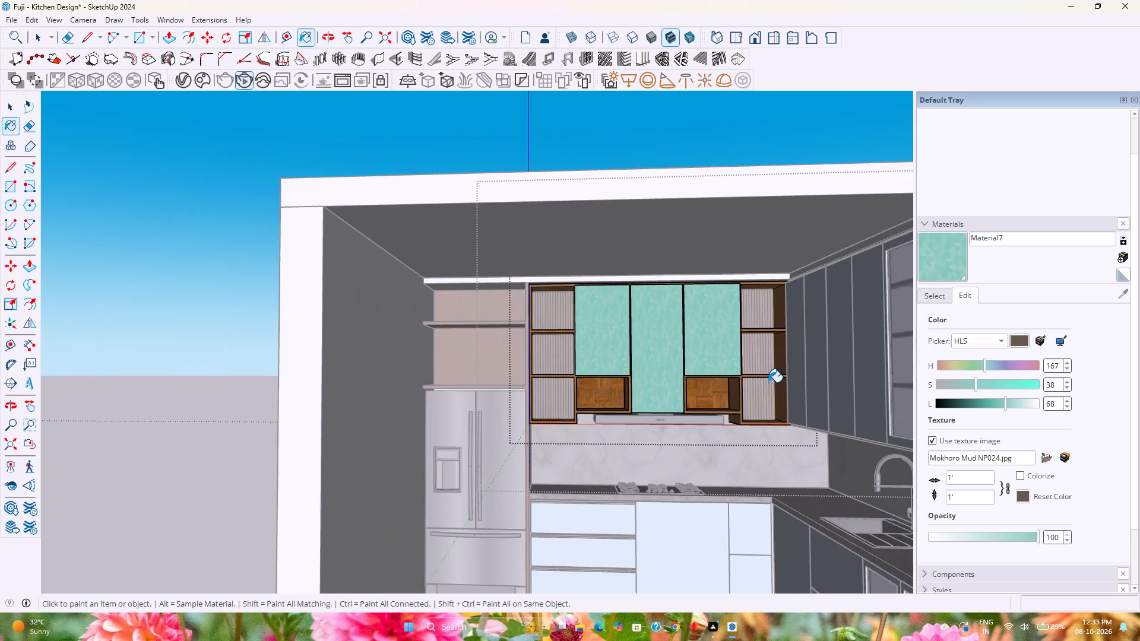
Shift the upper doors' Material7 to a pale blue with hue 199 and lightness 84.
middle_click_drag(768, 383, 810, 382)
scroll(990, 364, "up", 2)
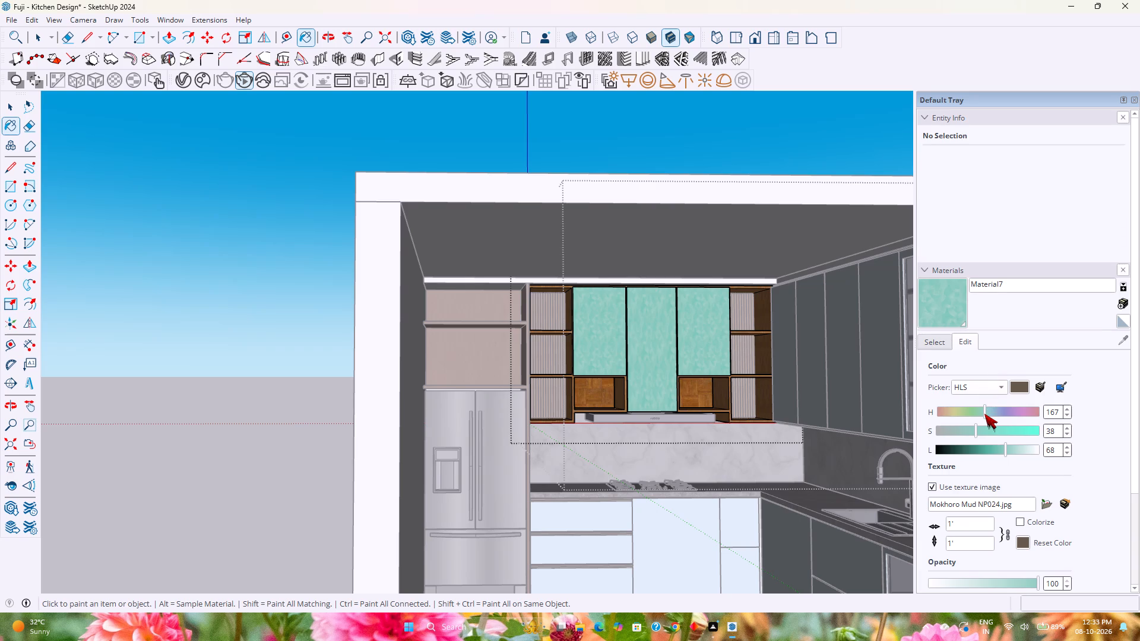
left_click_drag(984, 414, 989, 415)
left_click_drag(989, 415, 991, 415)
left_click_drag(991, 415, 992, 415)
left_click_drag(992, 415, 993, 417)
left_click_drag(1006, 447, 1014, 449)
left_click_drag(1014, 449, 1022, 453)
Set Material7's texture width to 2' with proportions kept.
double_click(975, 523)
key("BackSpace")
key("BackSpace")
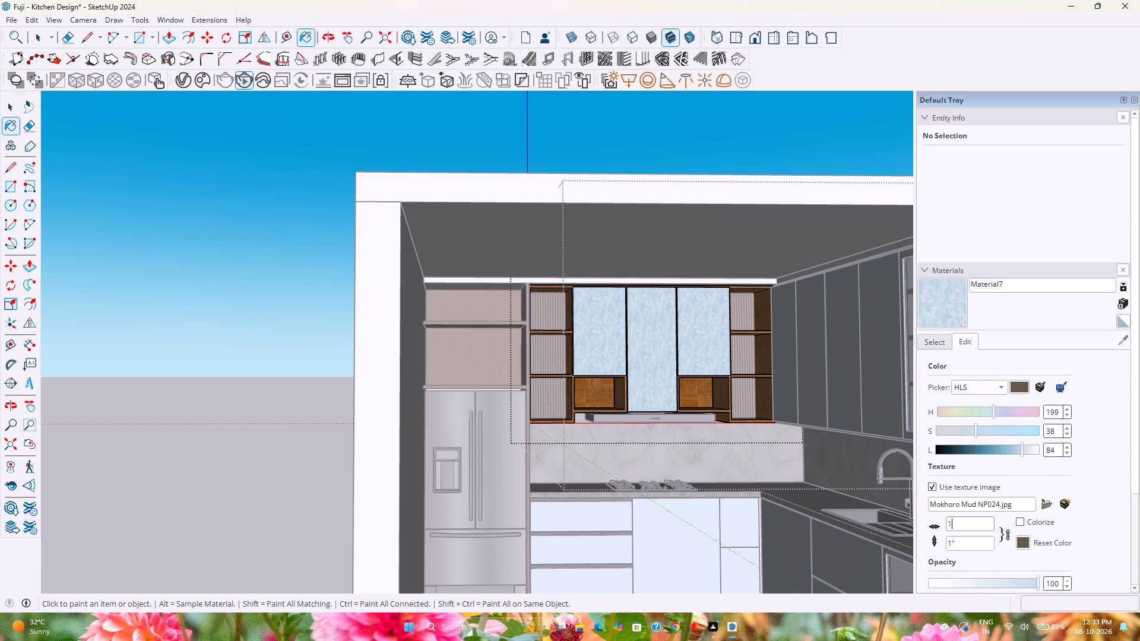
key("BackSpace")
key("BackSpace")
key("2")
key("apostrophe")
key("Return")
Paint the solid upper cabinet doors on the sink wall with the pale blue Material7 texture, working inside their group.
scroll(831, 461, "up", 6)
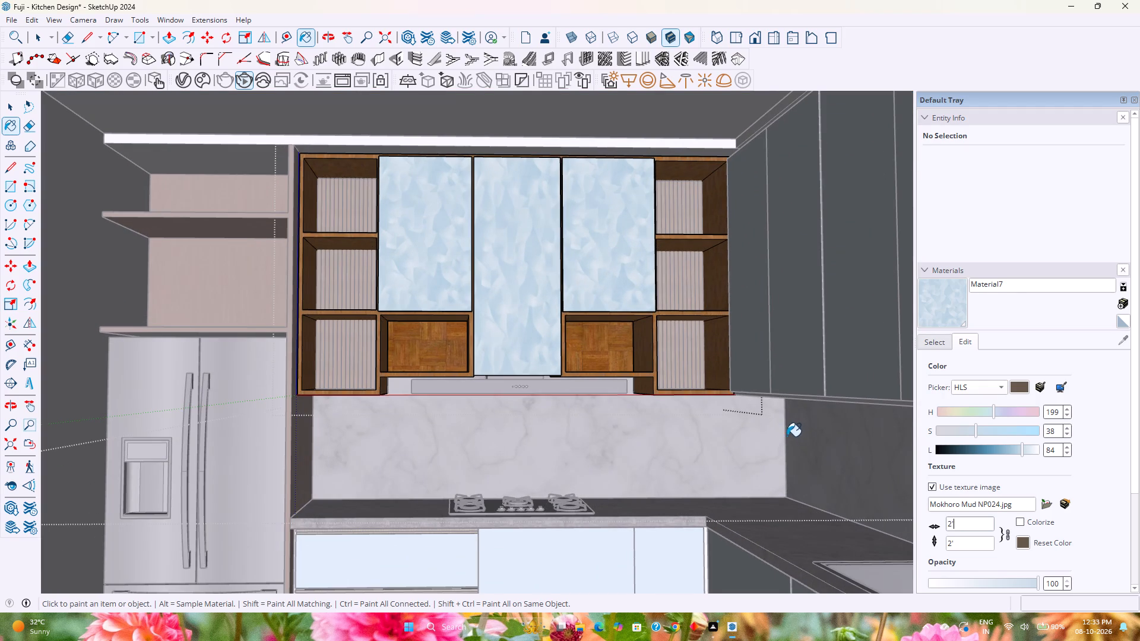
middle_click_drag(778, 427, 643, 405, "shift")
middle_click_drag(643, 405, 776, 493)
key("Escape")
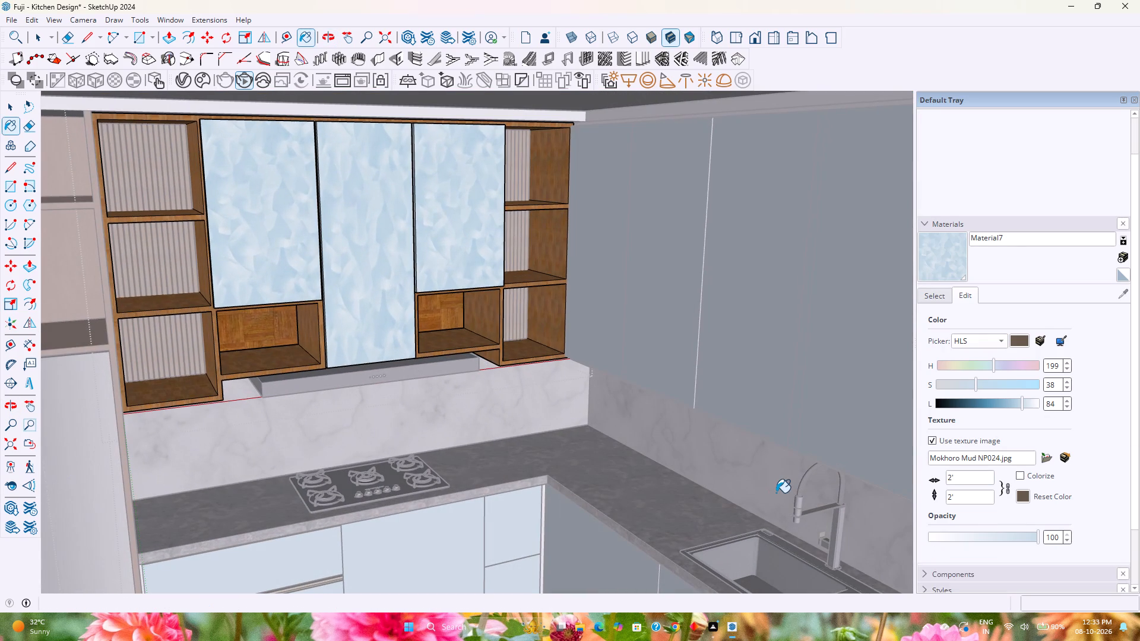
key("space")
key("Escape")
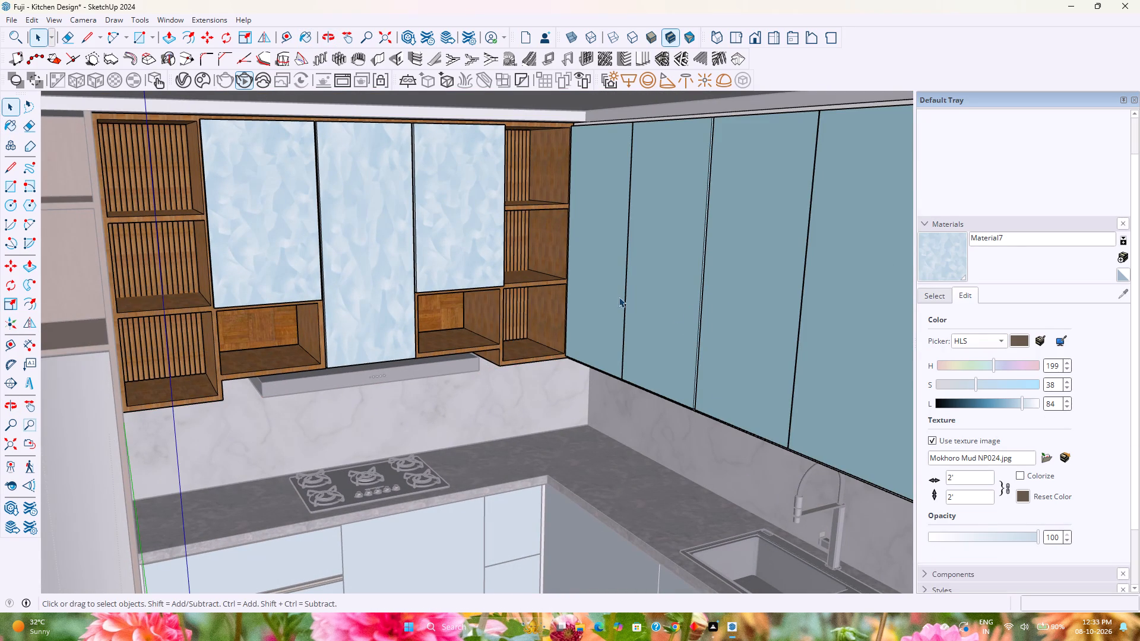
double_click(603, 297)
left_click(964, 259)
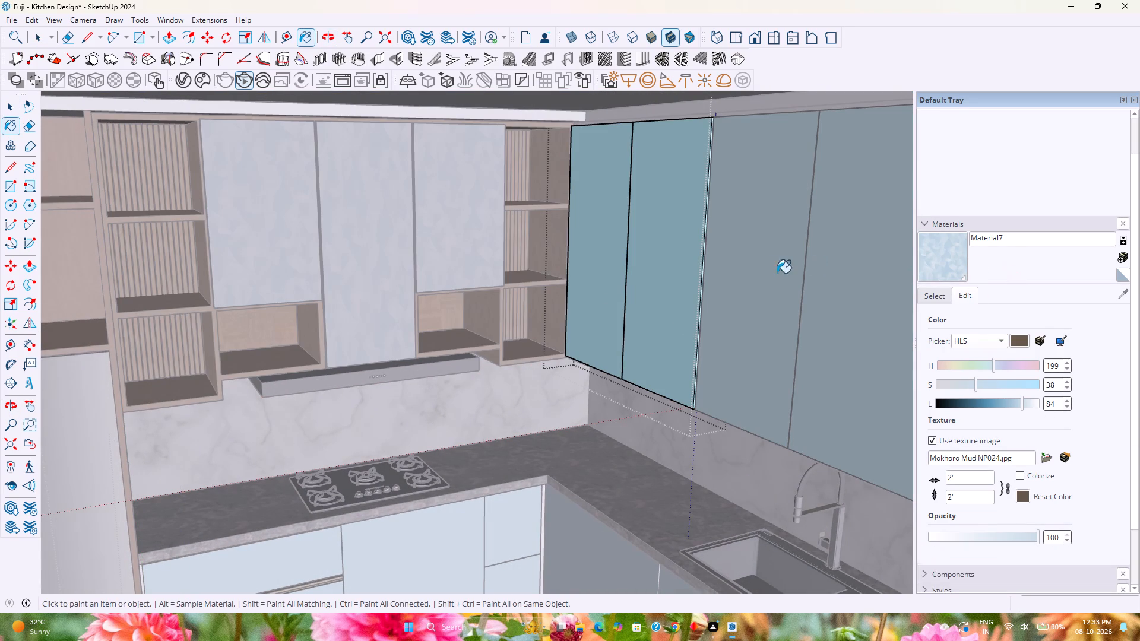
left_click(667, 309)
left_click(609, 291)
scroll(609, 291, "down", 2)
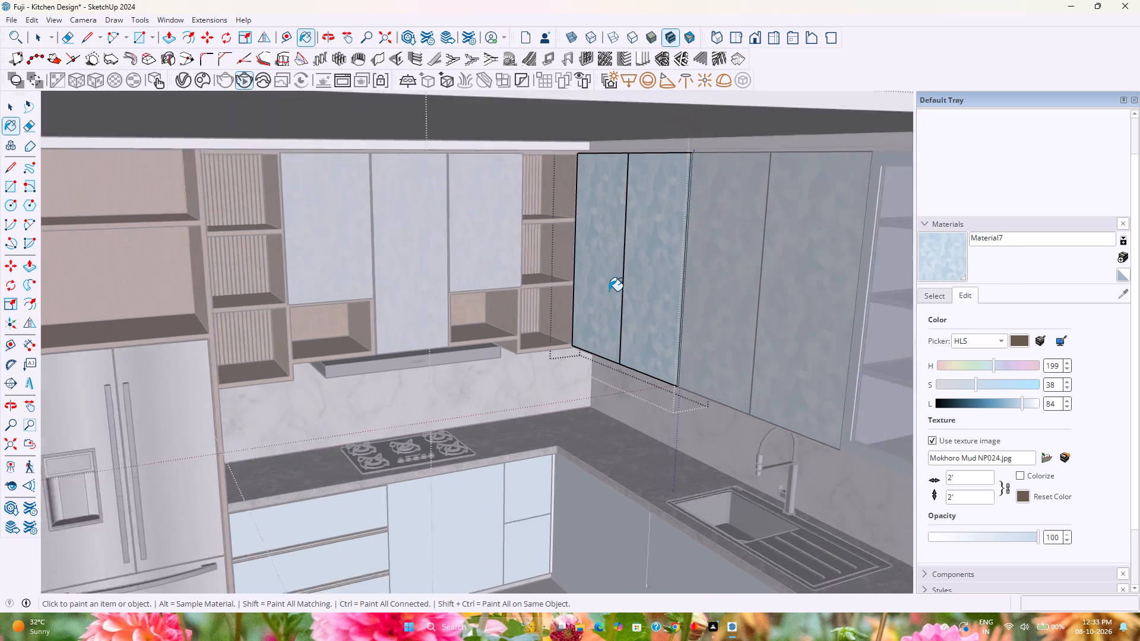
scroll(609, 291, "down", 2)
key("Escape")
key("space")
key("Escape")
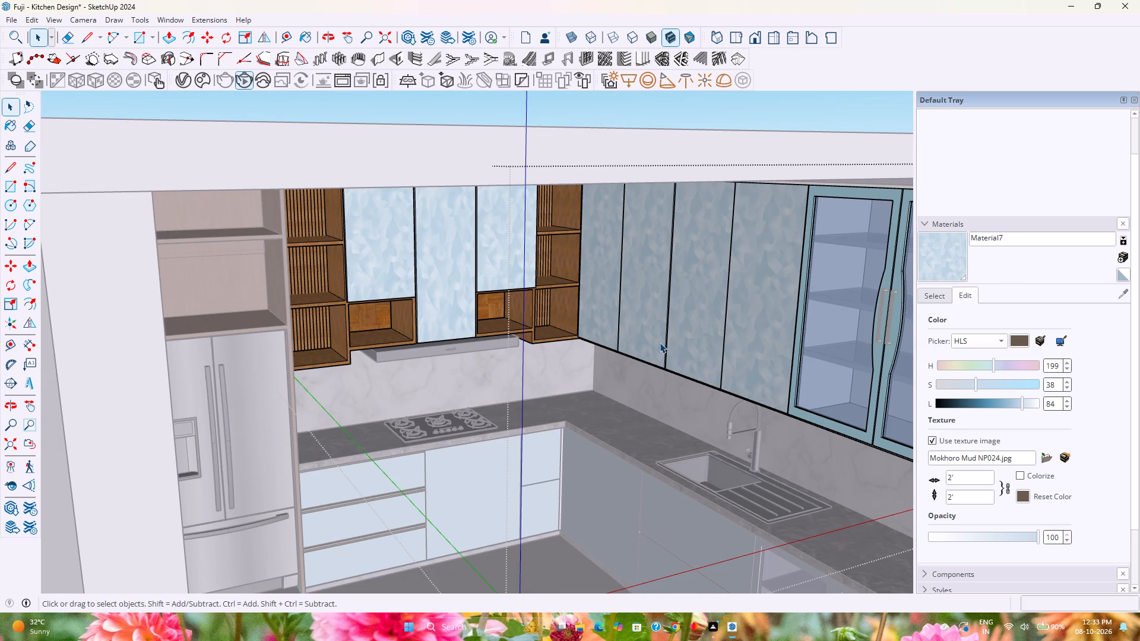
Paint the frames of the glass upper cabinet doors on the sink wall with Material7.
middle_click_drag(685, 341, 426, 300, "shift")
scroll(467, 320, "up", 7)
middle_click_drag(471, 325, 585, 334)
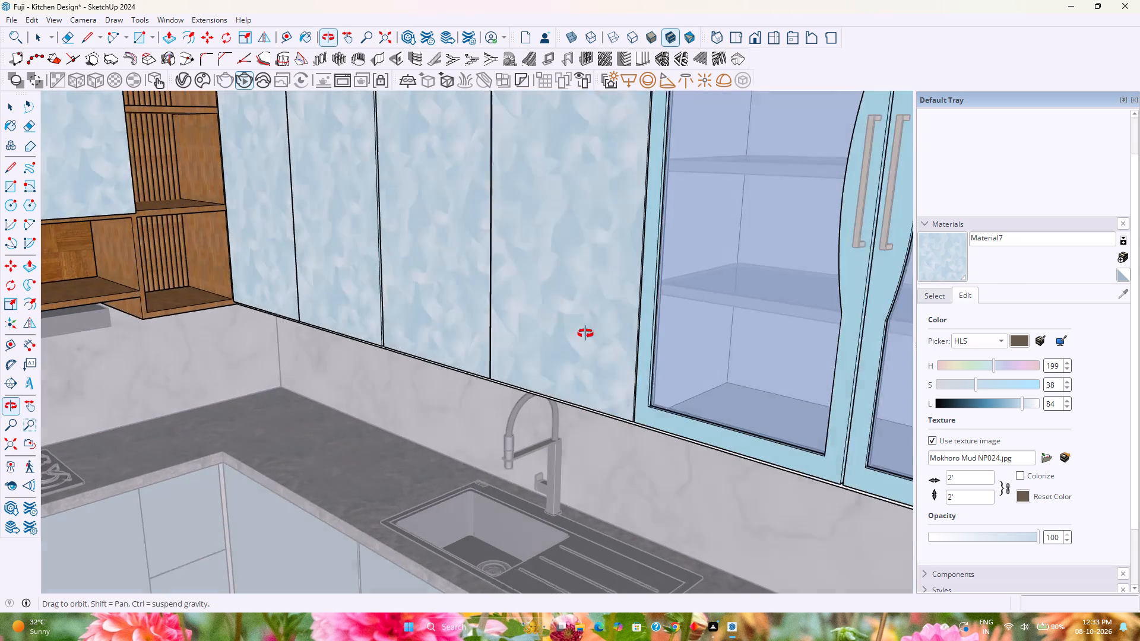
middle_click_drag(585, 334, 588, 332)
left_click(714, 426)
left_click(948, 258)
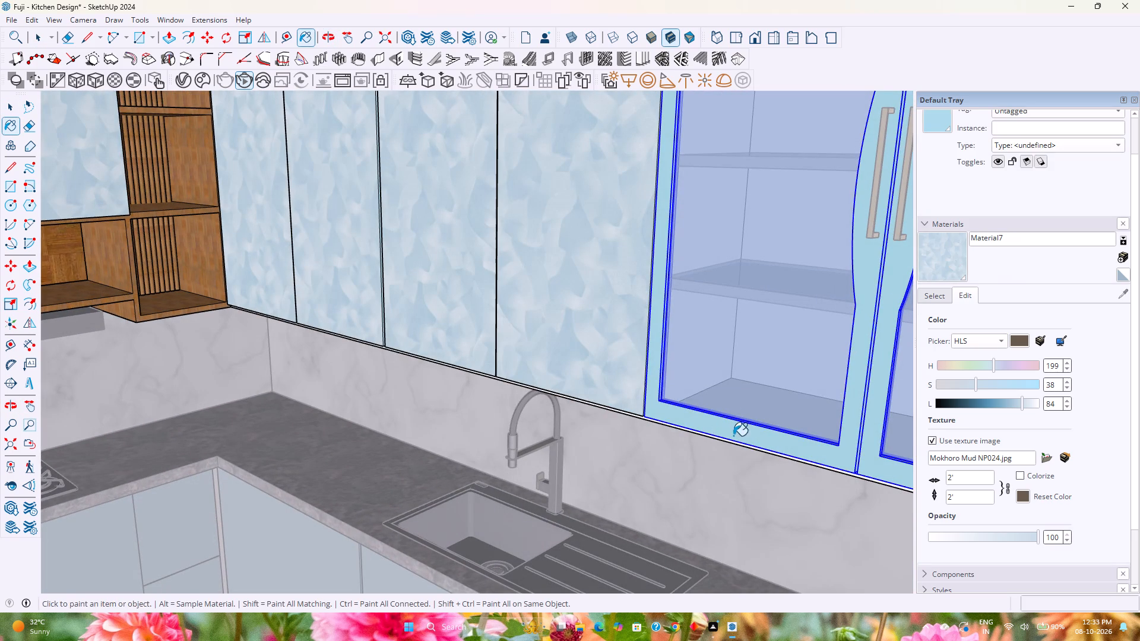
left_click(718, 431)
key("space")
key("Escape")
key("space")
key("Escape")
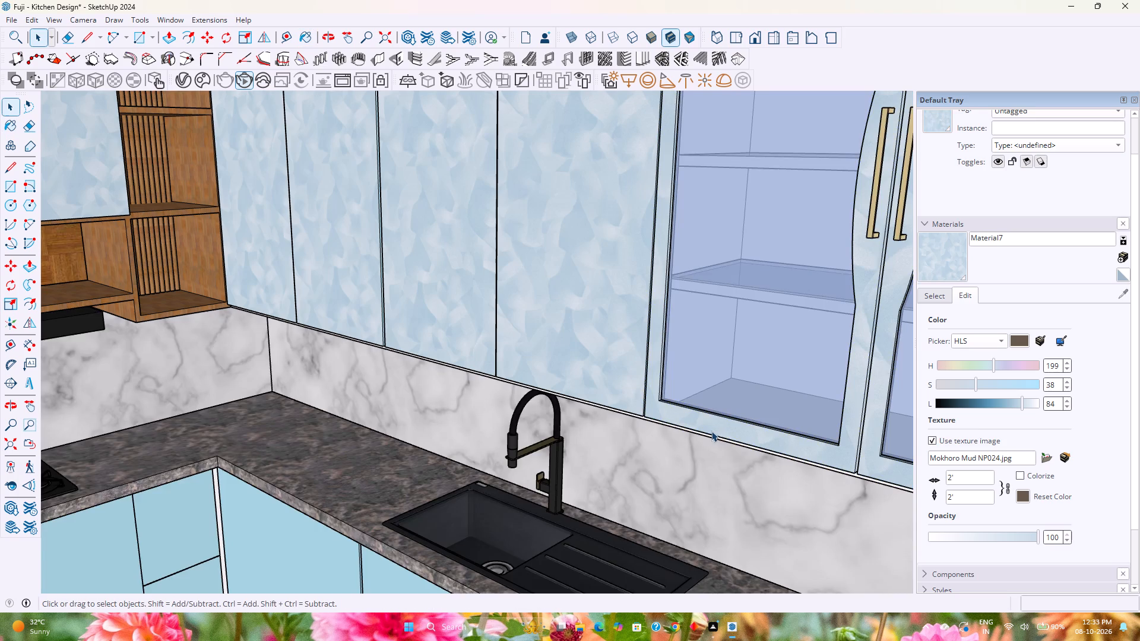
Darken Material7 to lightness 70 and reduce its saturation to 35.
scroll(708, 427, "down", 9)
middle_click_drag(701, 420, 511, 354)
scroll(511, 354, "down", 3)
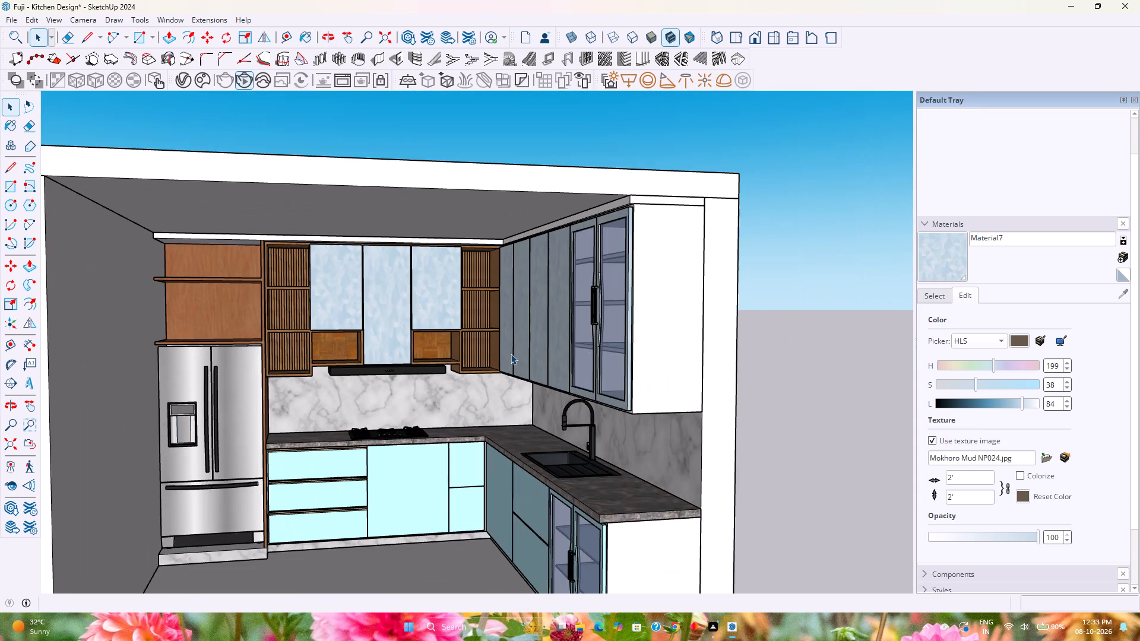
left_click(854, 437)
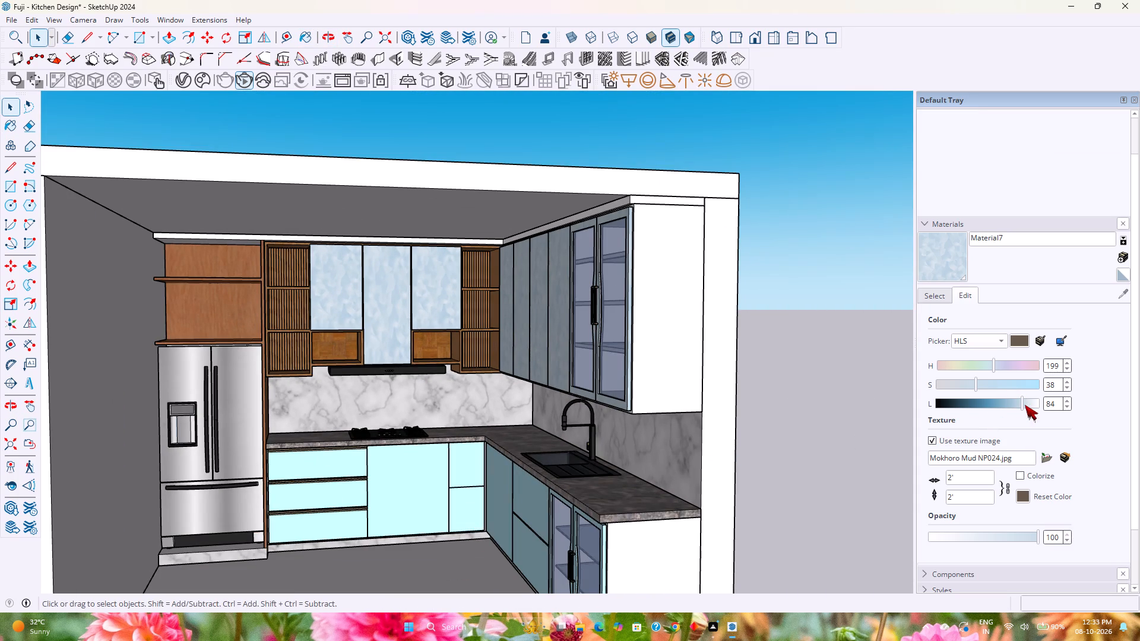
left_click(1017, 403)
left_click(1016, 403)
left_click_drag(1016, 403, 1014, 407)
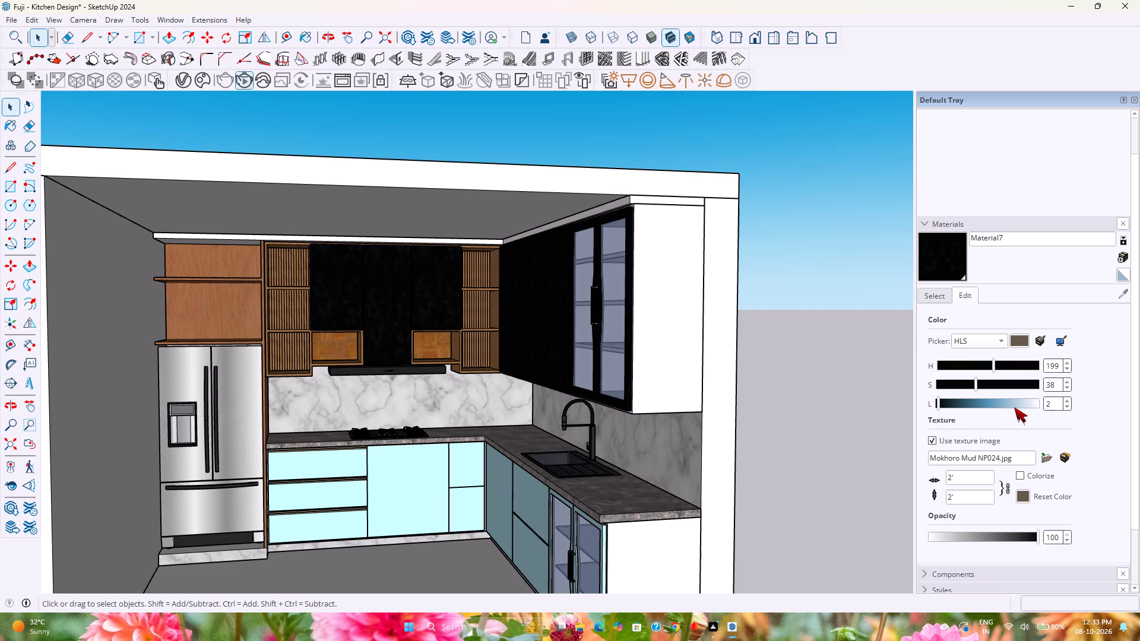
left_click_drag(1014, 407, 1006, 407)
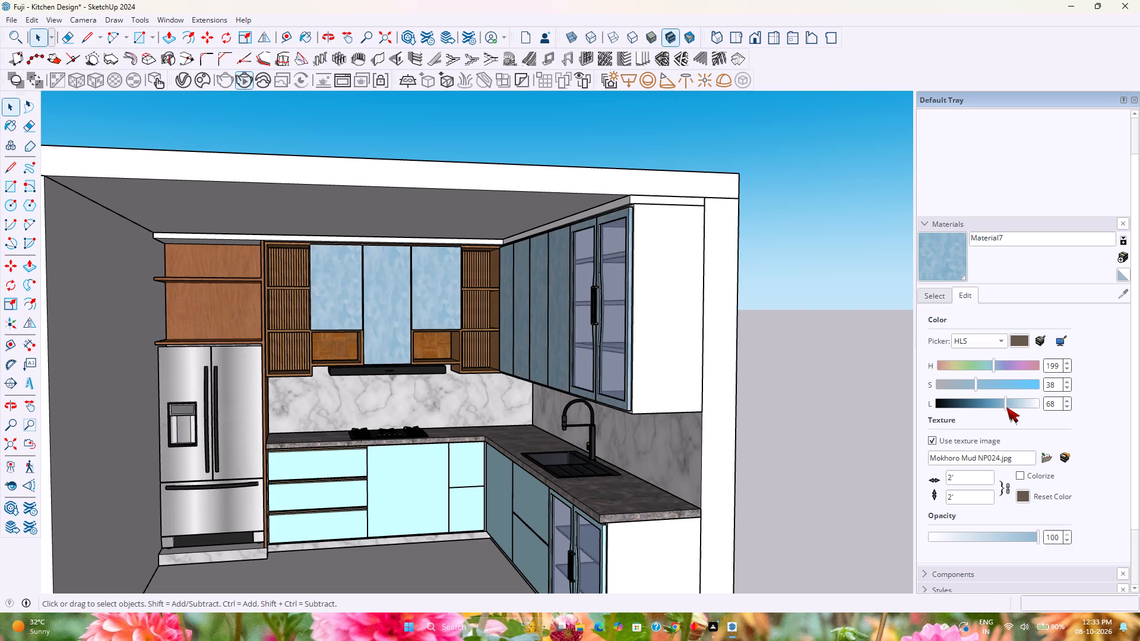
left_click_drag(1006, 407, 1008, 407)
scroll(983, 384, "up", 2)
scroll(983, 385, "down", 4)
scroll(982, 386, "up", 1)
Adjust Material7 to lightness 73 and hue 186 for a soft blue-teal door finish.
middle_click_drag(462, 348, 600, 388, "shift")
middle_click_drag(610, 389, 606, 374)
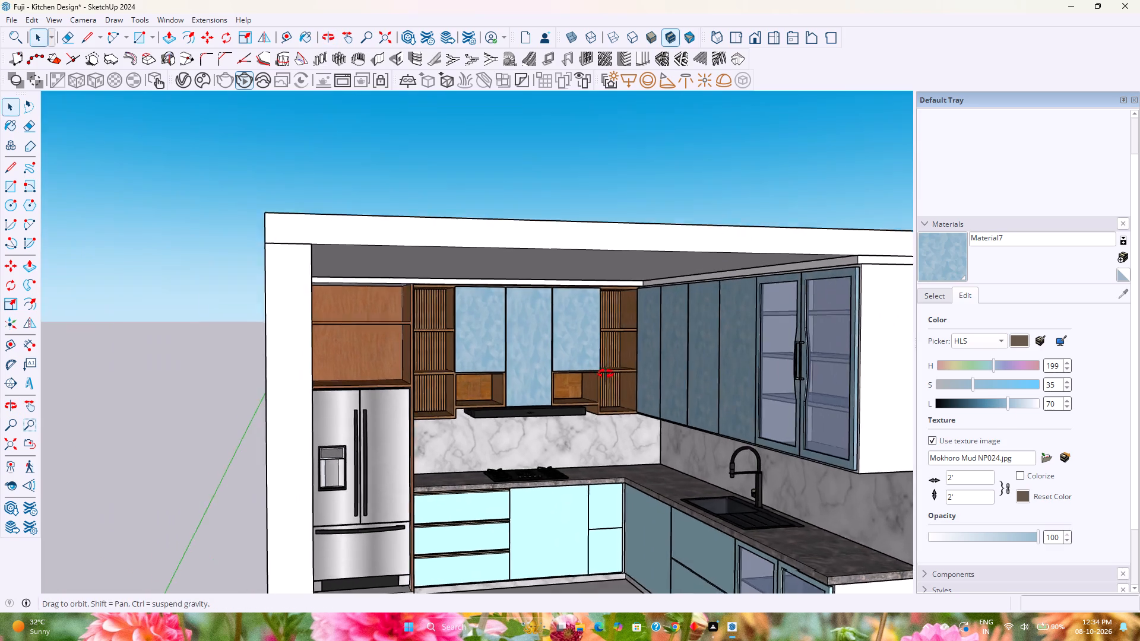
middle_click_drag(606, 374, 545, 344)
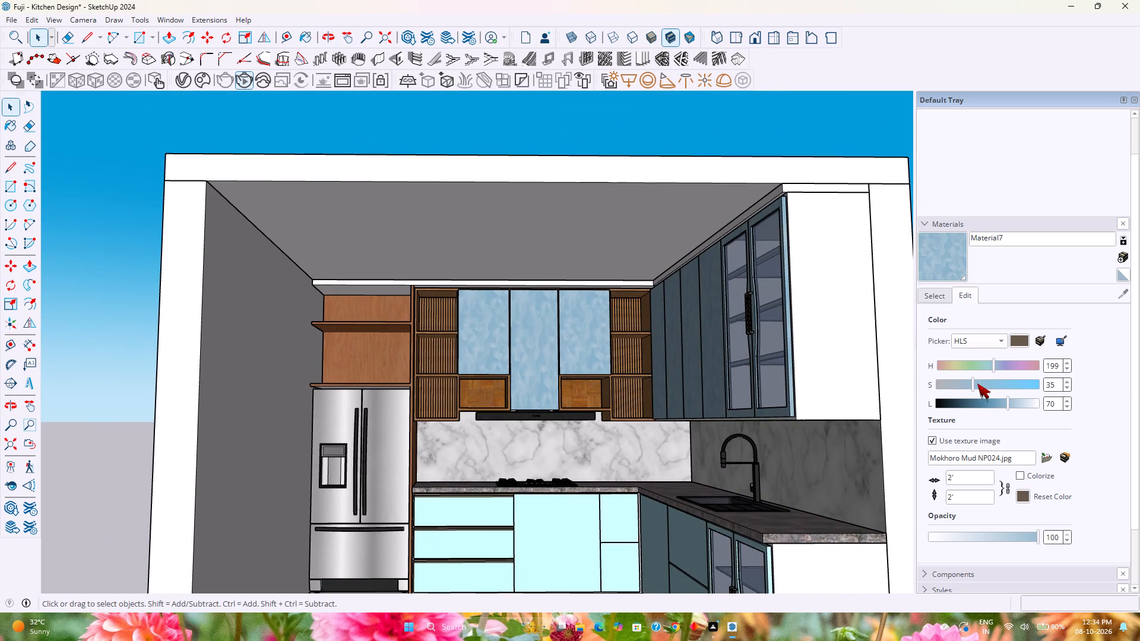
scroll(975, 385, "up", 3)
scroll(975, 385, "down", 1)
scroll(1011, 415, "up", 1)
scroll(1011, 415, "down", 2)
left_click_drag(1007, 379, 1017, 380)
left_click_drag(1016, 376, 1011, 378)
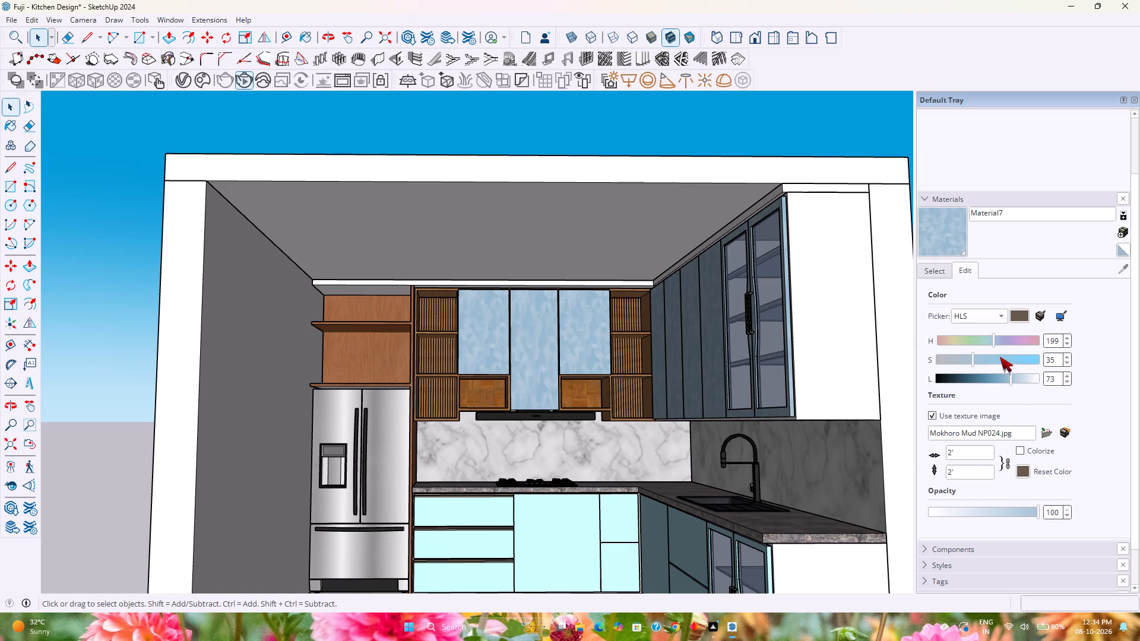
left_click(996, 343)
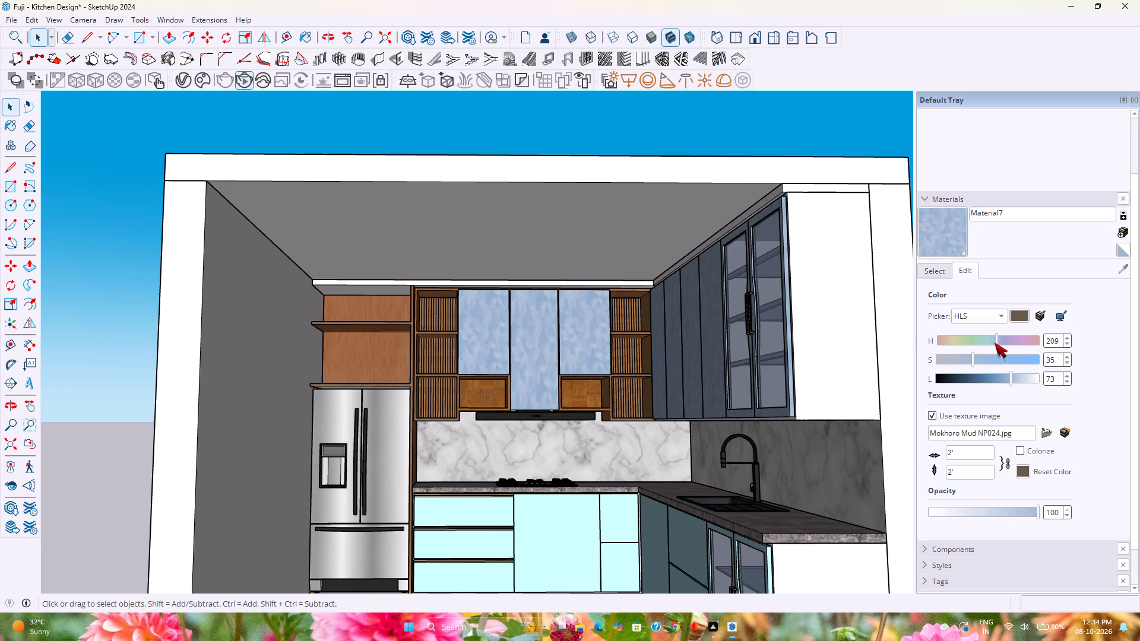
left_click(995, 342)
left_click(990, 340)
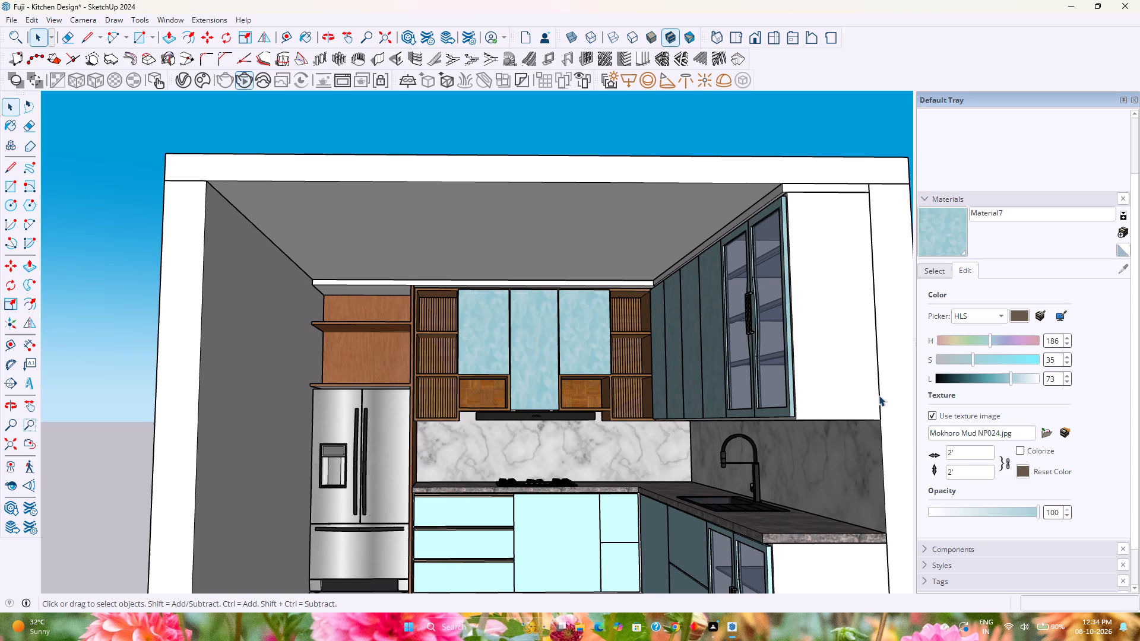
key("Escape")
key("space")
key("Escape")
Examine the recoloured upper doors against the rest of the kitchen, starting from the standard front view.
scroll(588, 417, "down", 4)
scroll(584, 452, "up", 1)
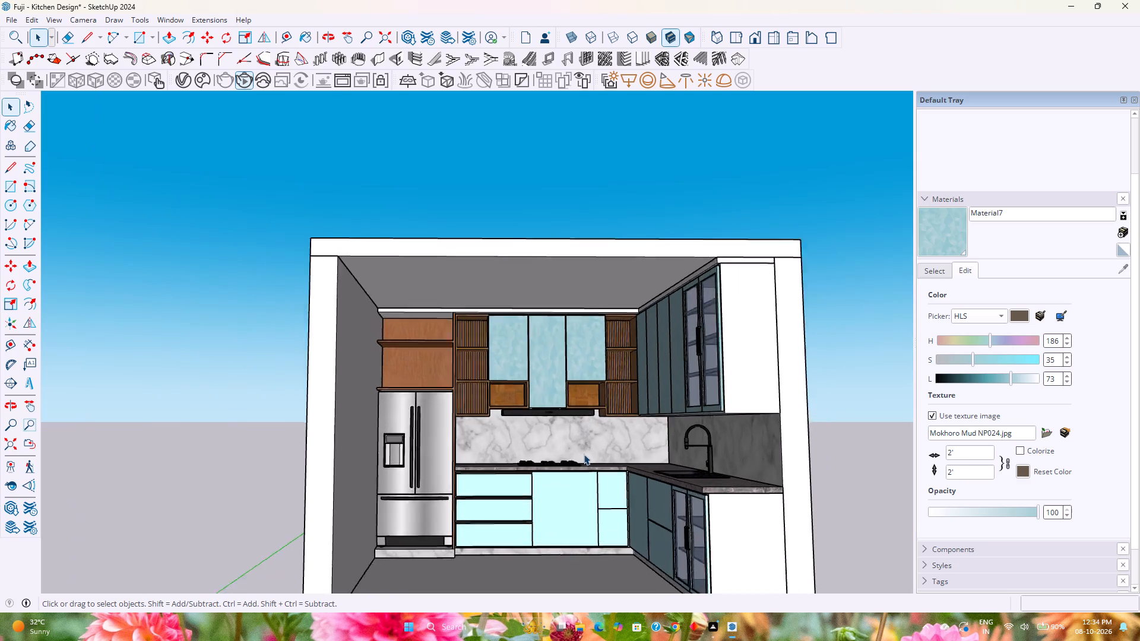
scroll(584, 454, "up", 7)
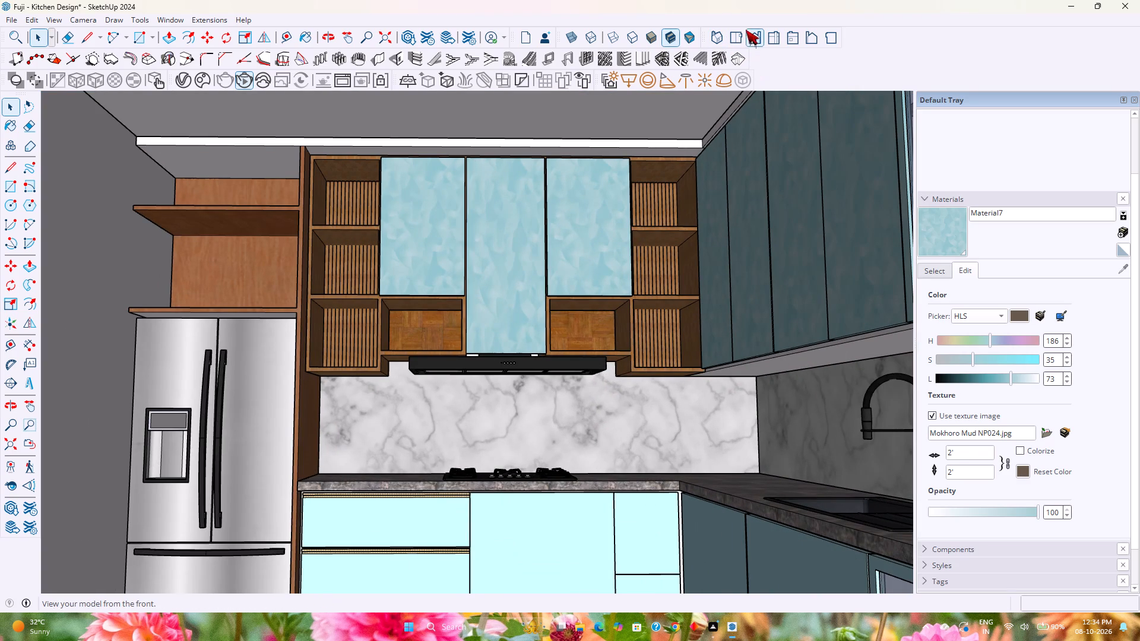
left_click(752, 37)
middle_click_drag(526, 405, 551, 341, "shift")
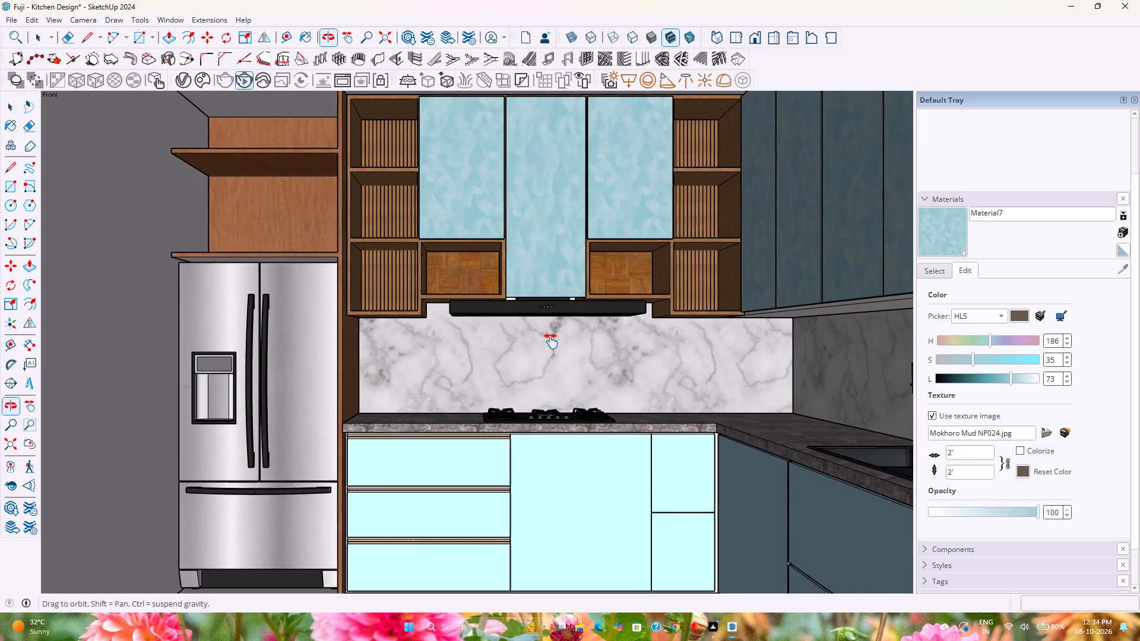
middle_click_drag(551, 341, 557, 341, "shift")
scroll(556, 341, "down", 1)
middle_click_drag(512, 348, 485, 344, "shift")
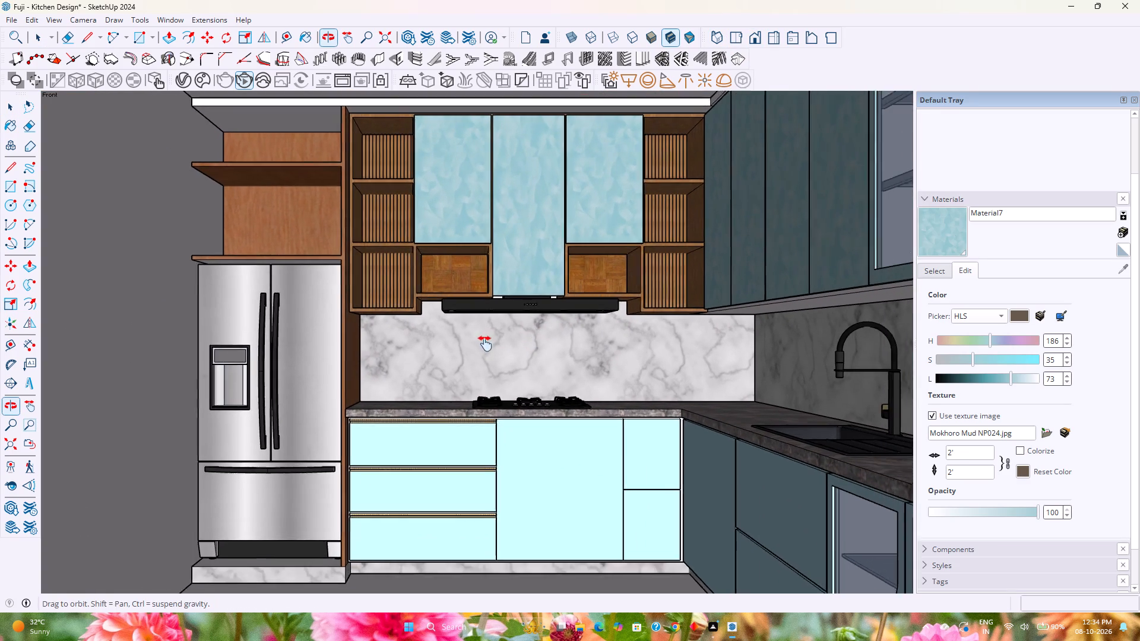
middle_click_drag(485, 344, 452, 342, "shift")
scroll(452, 342, "down", 1)
middle_click_drag(452, 342, 481, 388, "shift")
middle_click_drag(486, 388, 451, 386, "shift")
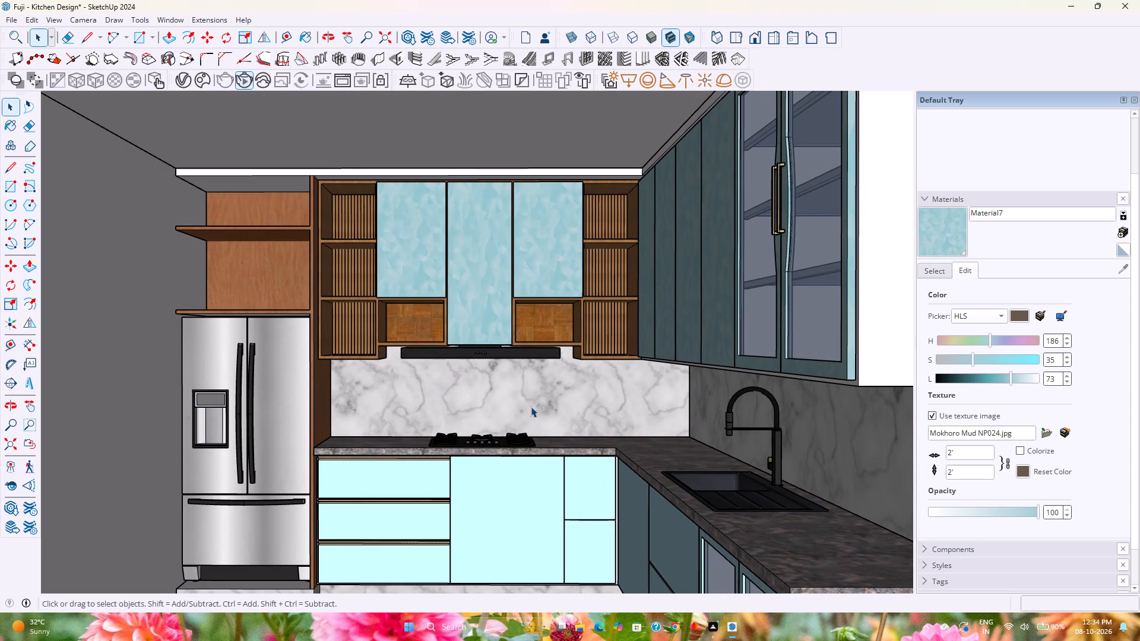
Browse the Pacifica, Asain Paints and Asian Paints Colours of India material collections for a finish for the unpainted cabinet sides.
left_click(936, 277)
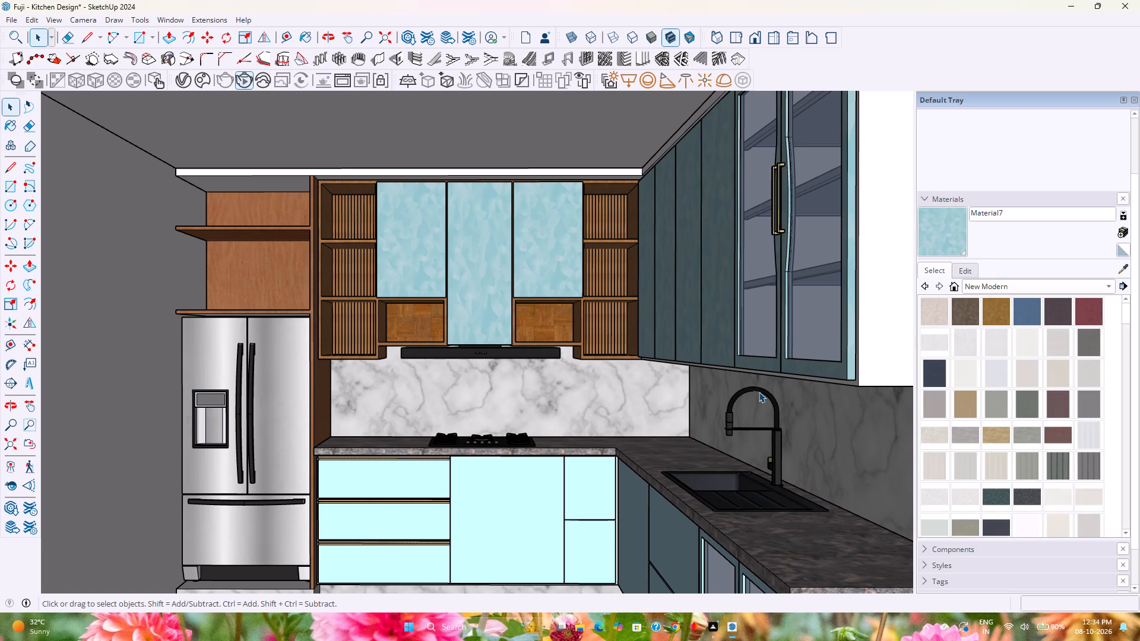
left_click(961, 287)
left_click(992, 287)
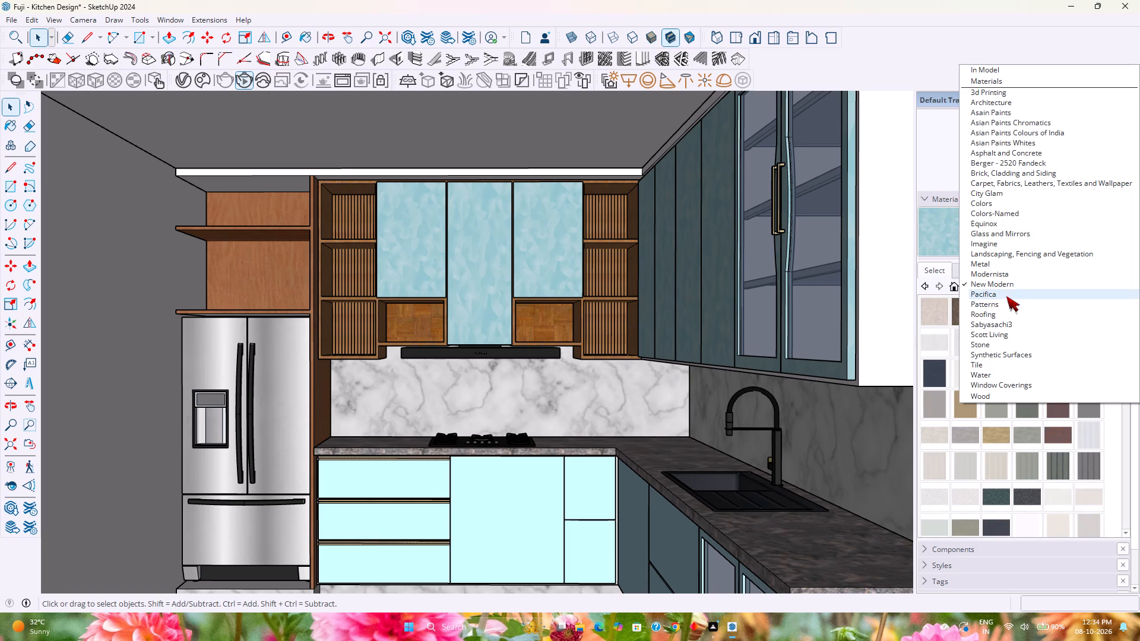
left_click(1006, 296)
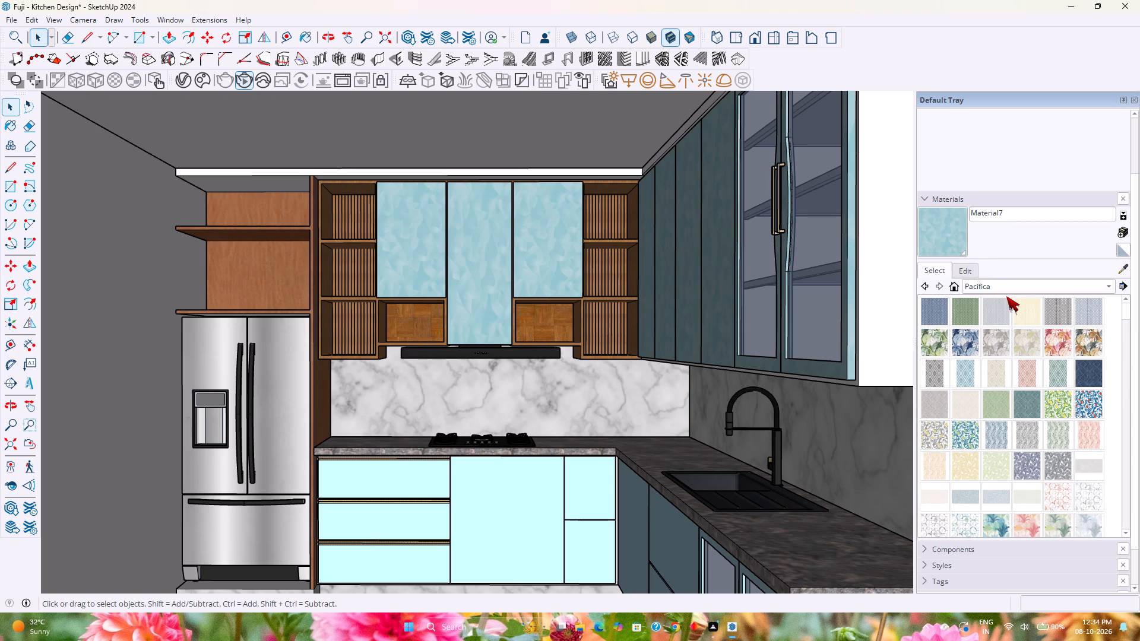
key("ctrl+z")
scroll(1005, 400, "down", 5)
scroll(1003, 401, "up", 10)
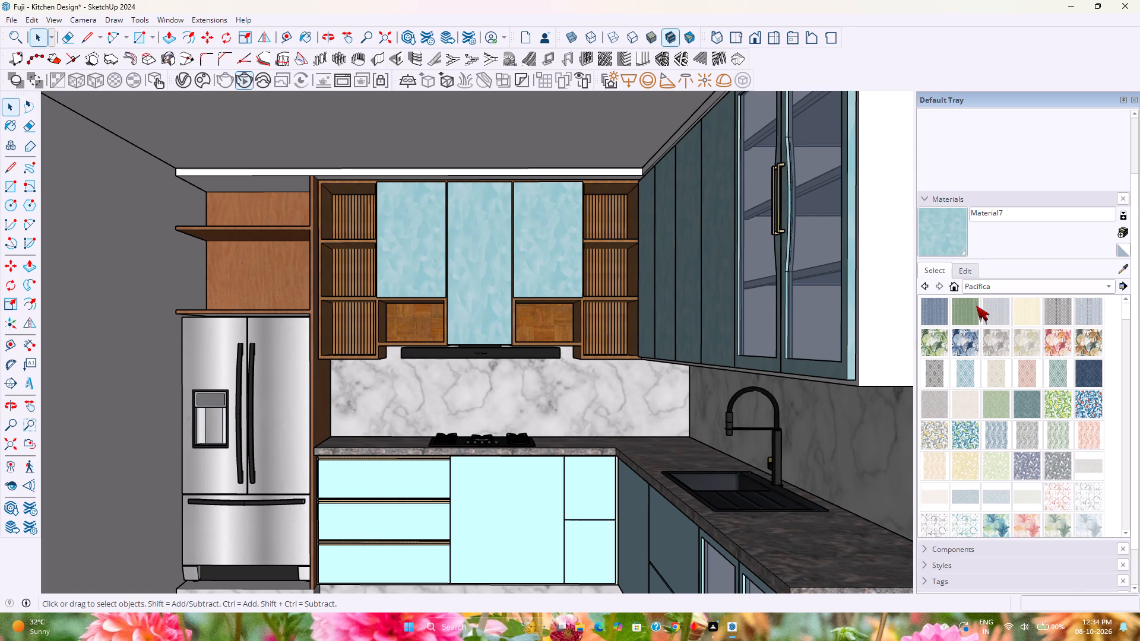
left_click(980, 293)
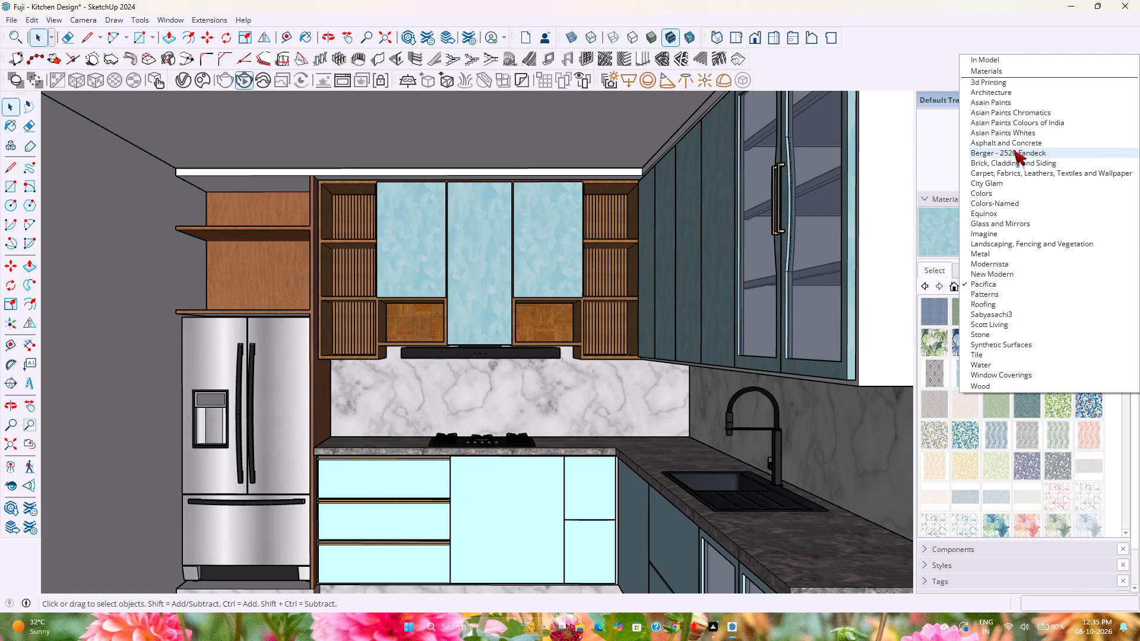
left_click(1016, 106)
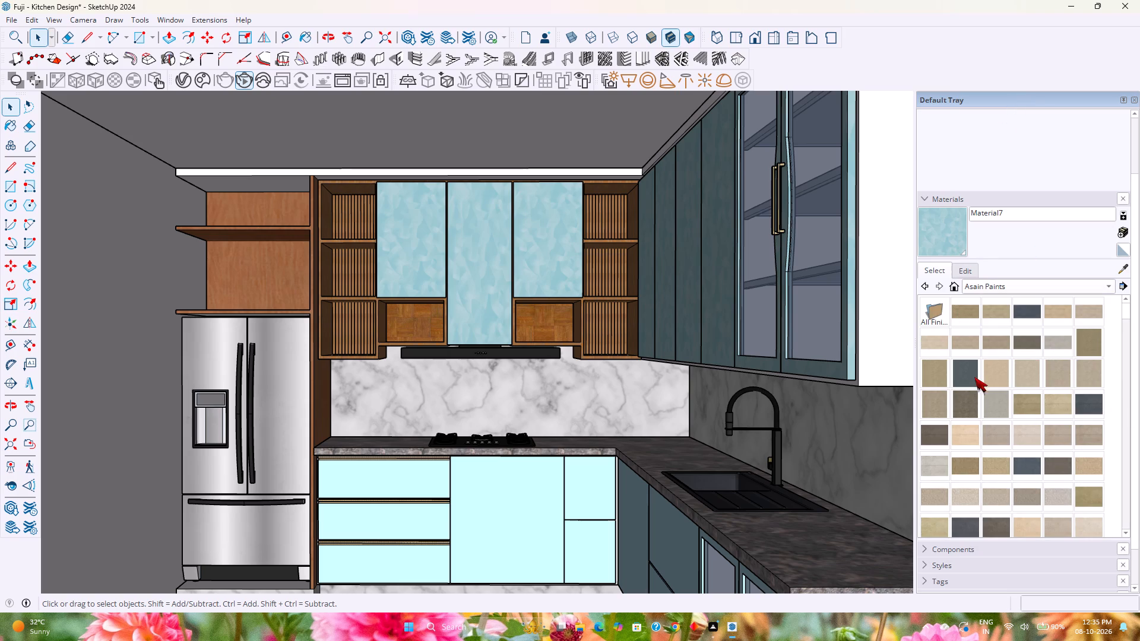
scroll(967, 470, "down", 10)
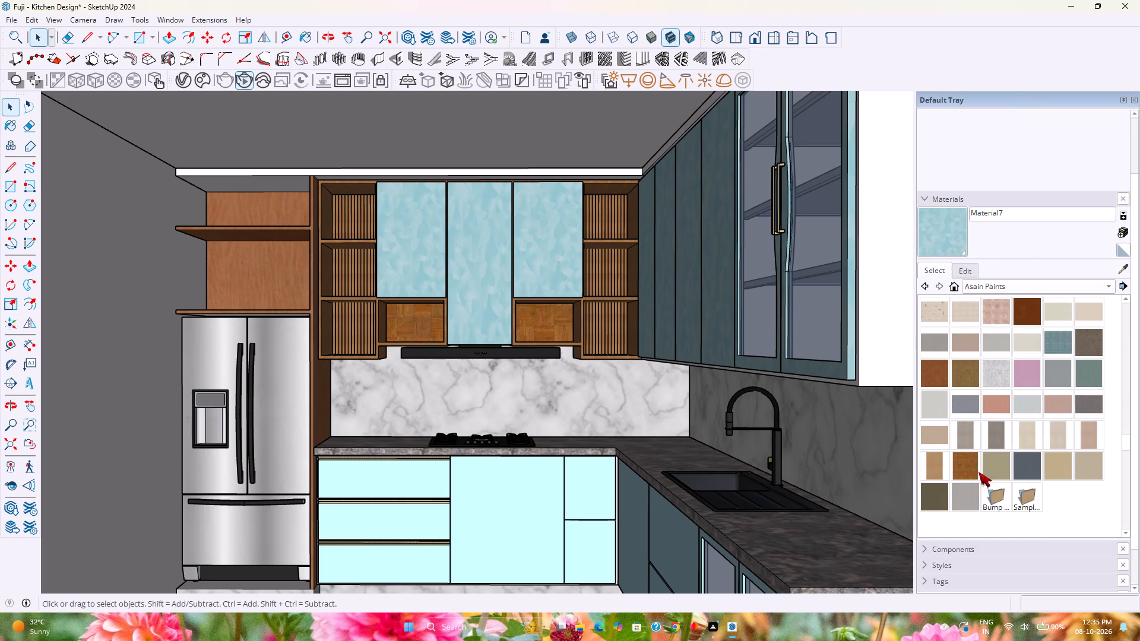
scroll(978, 472, "down", 4)
scroll(978, 472, "up", 10)
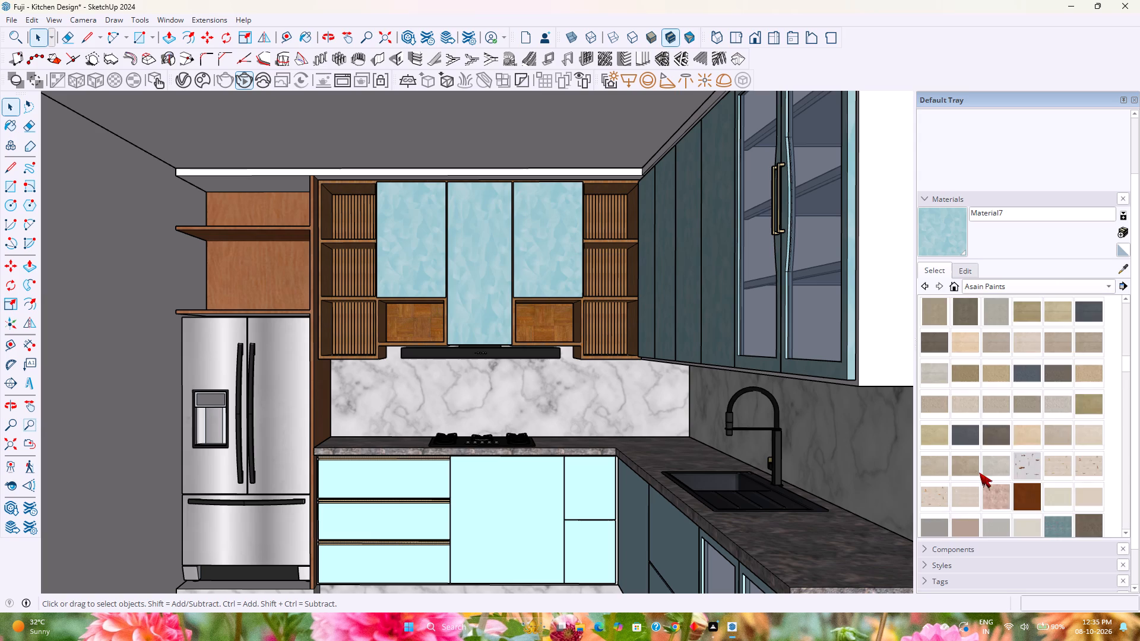
scroll(979, 472, "down", 4)
scroll(979, 472, "up", 7)
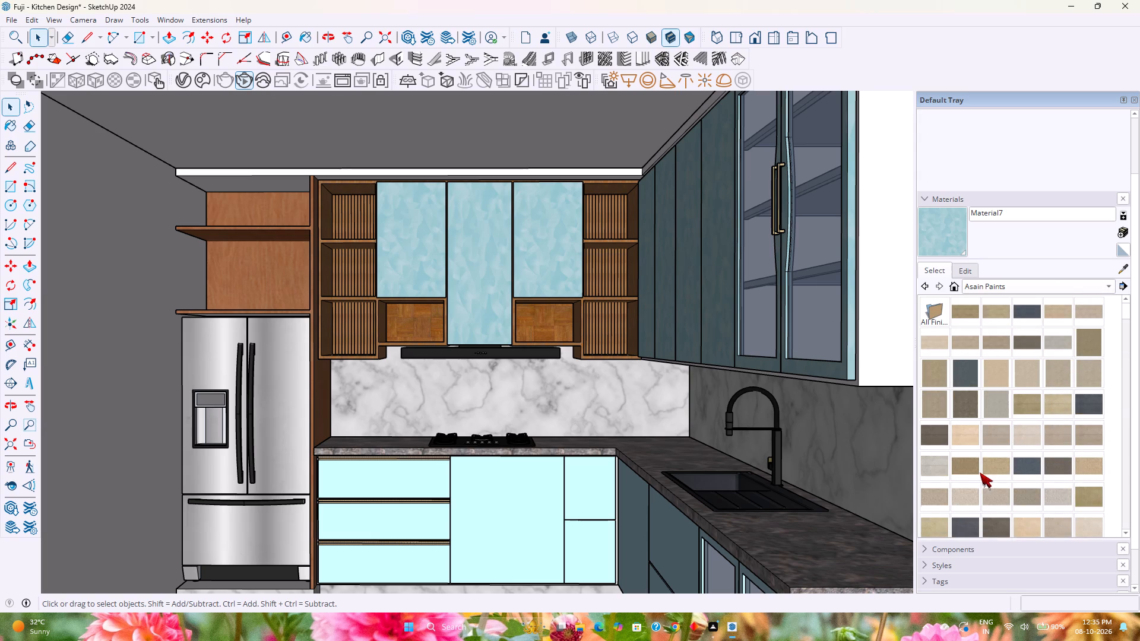
scroll(980, 472, "up", 7)
left_click(1006, 288)
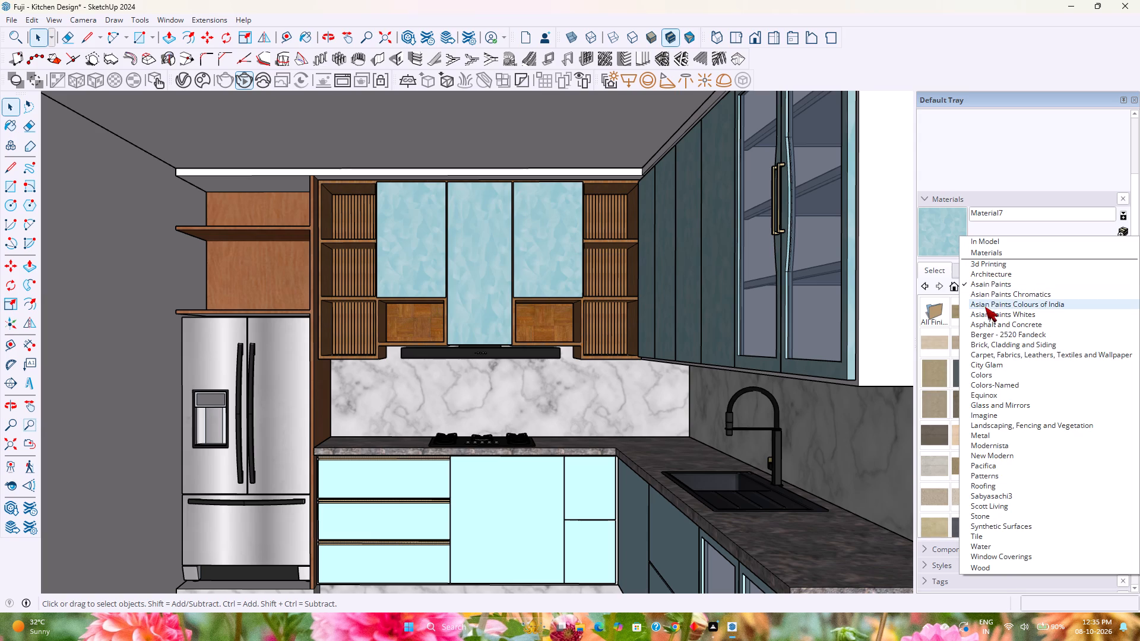
left_click(999, 302)
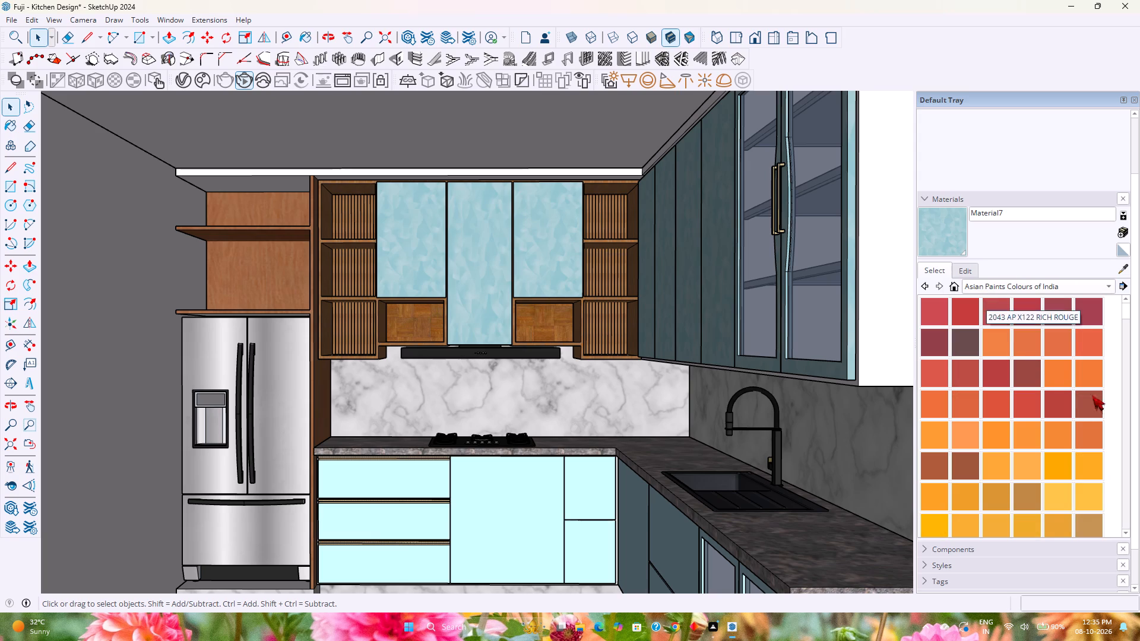
scroll(1034, 379, "down", 6)
scroll(1028, 392, "down", 20)
scroll(1028, 392, "down", 1)
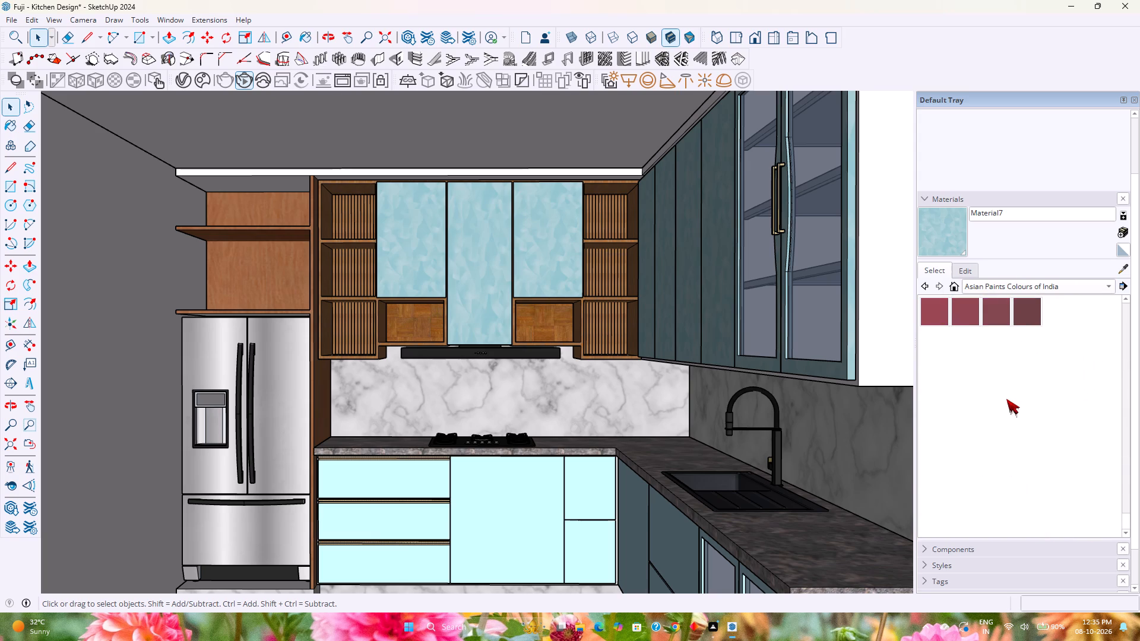
scroll(1006, 399, "down", 4)
Paint the exposed end panels of the sink-wall upper and base cabinets with 0184 AP 7363 HIGH SPIRITS from Asian Paints Whites.
left_click(989, 289)
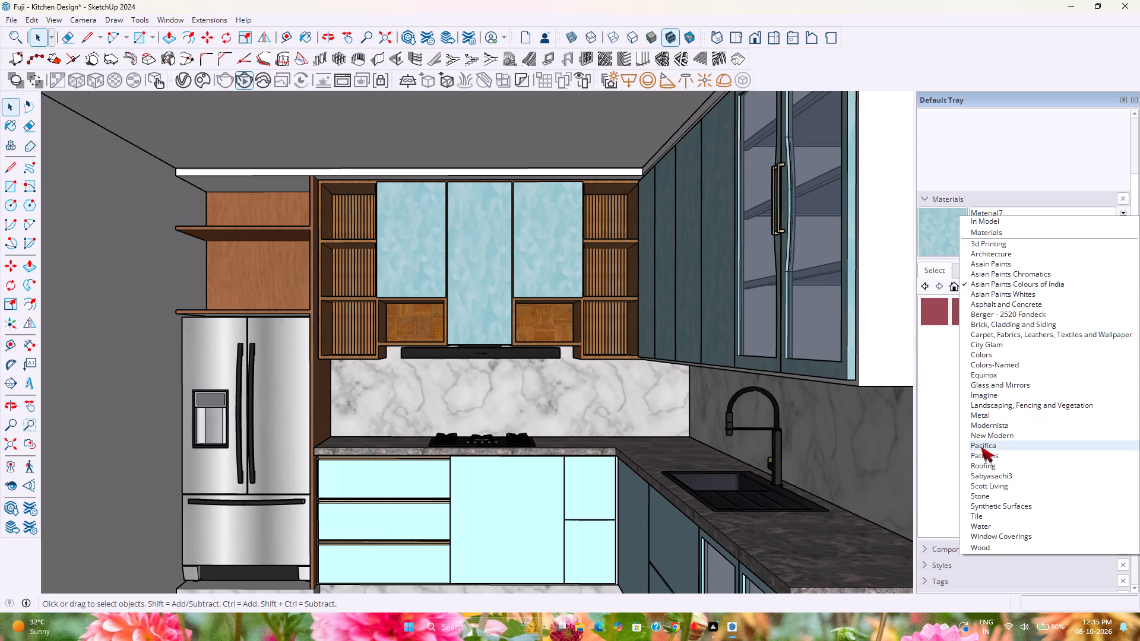
left_click(1014, 291)
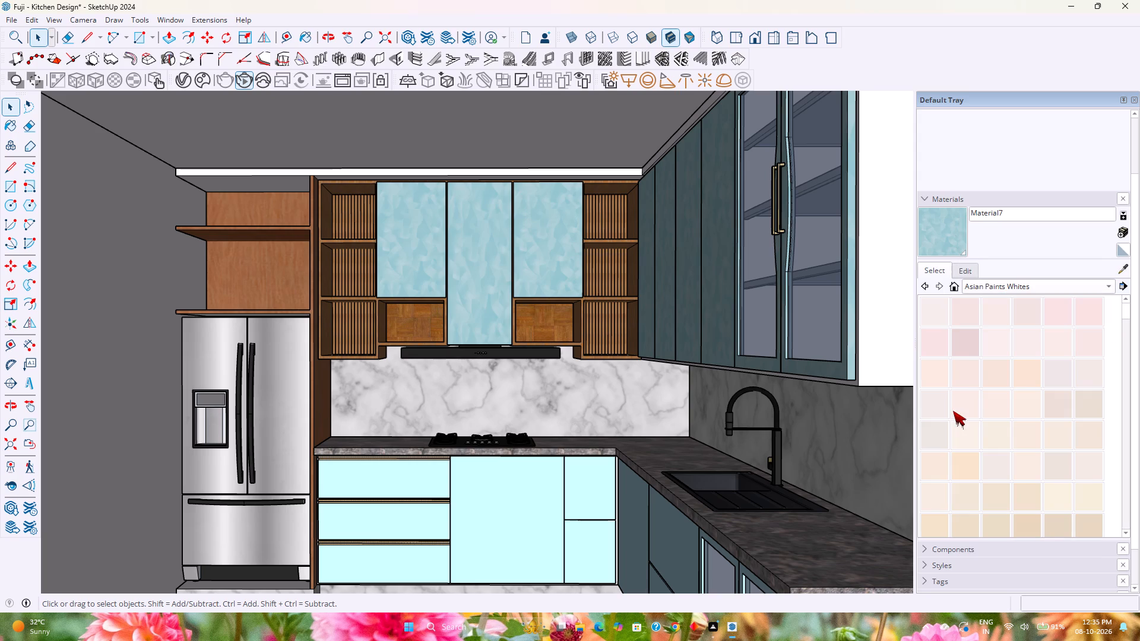
scroll(983, 424, "down", 17)
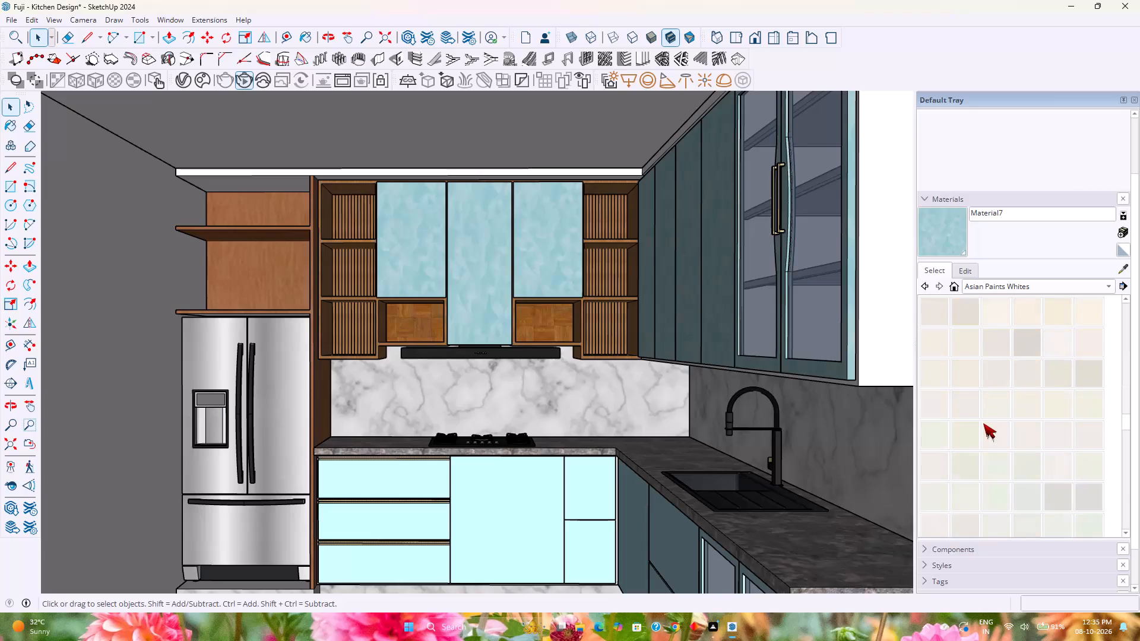
scroll(983, 423, "down", 17)
scroll(965, 415, "up", 16)
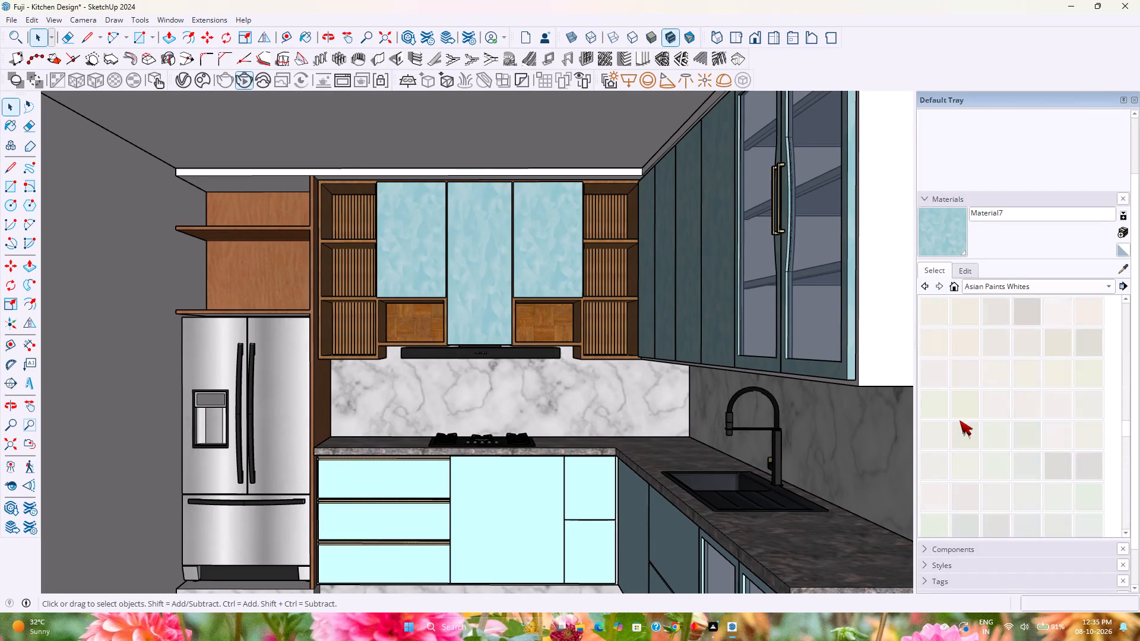
scroll(959, 420, "up", 20)
scroll(959, 420, "up", 6)
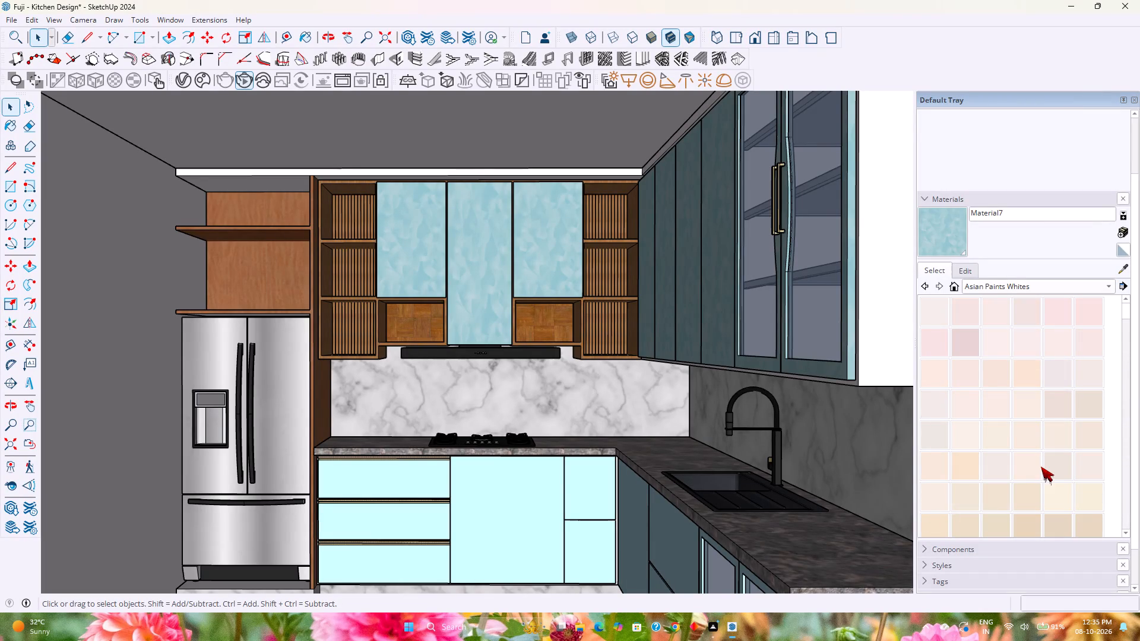
scroll(1041, 467, "down", 20)
scroll(1041, 467, "down", 4)
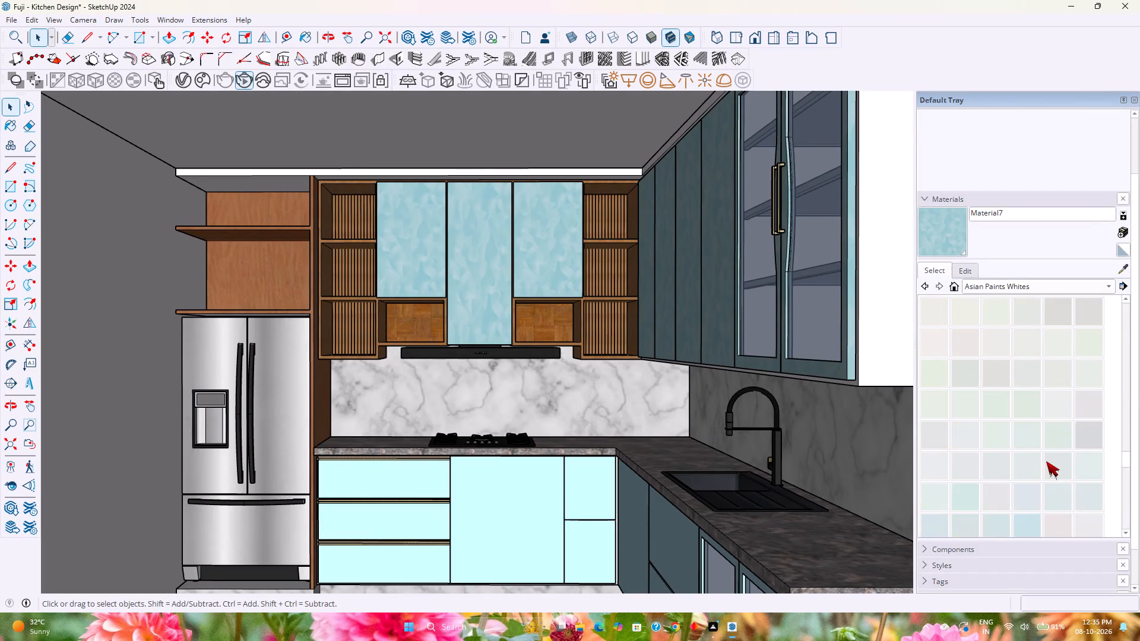
scroll(1046, 461, "down", 5)
left_click(1025, 382)
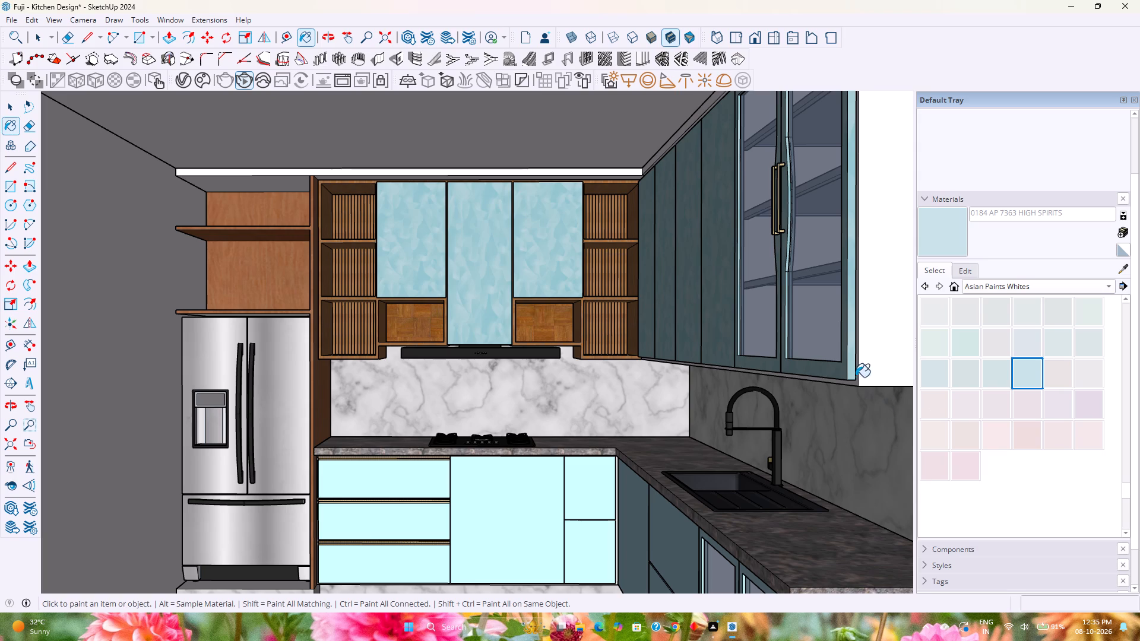
left_click(874, 364)
scroll(885, 372, "down", 5)
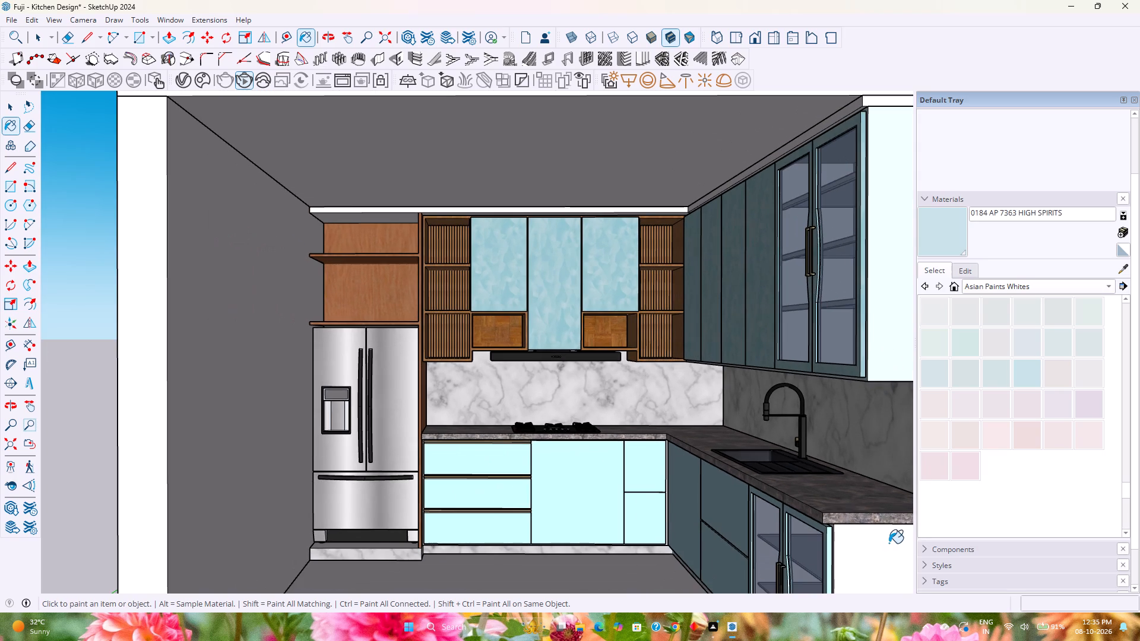
left_click(889, 543)
Examine the painted cabinet end panels from an angled low viewpoint and from the standard front view.
scroll(870, 518, "down", 2)
middle_click_drag(870, 518, 799, 478)
middle_click_drag(748, 364, 750, 335)
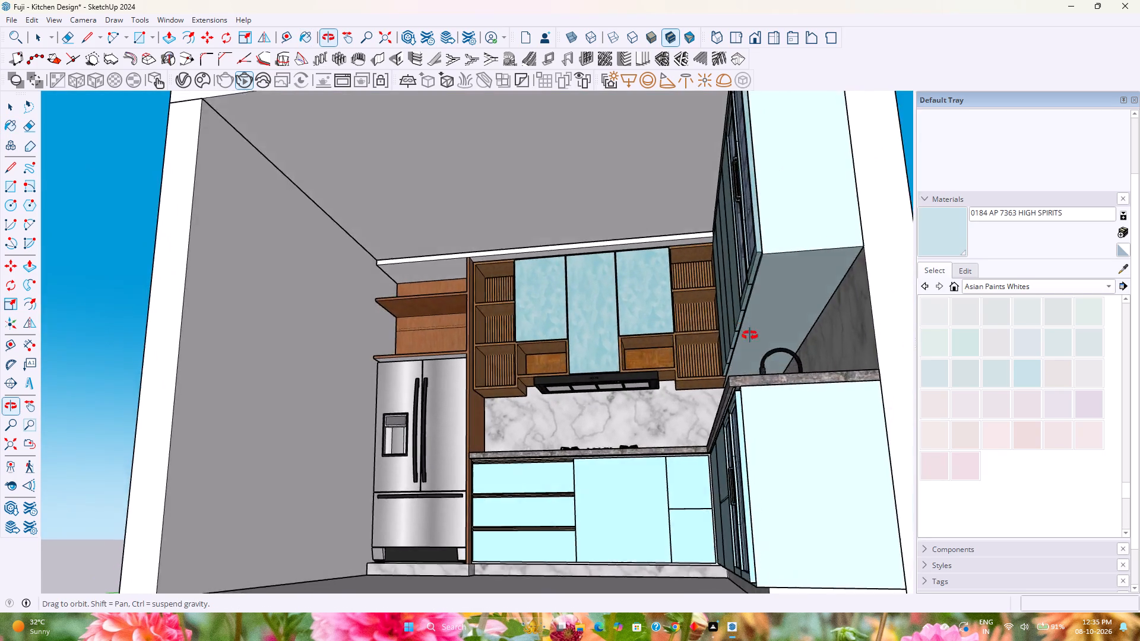
middle_click_drag(750, 335, 791, 360)
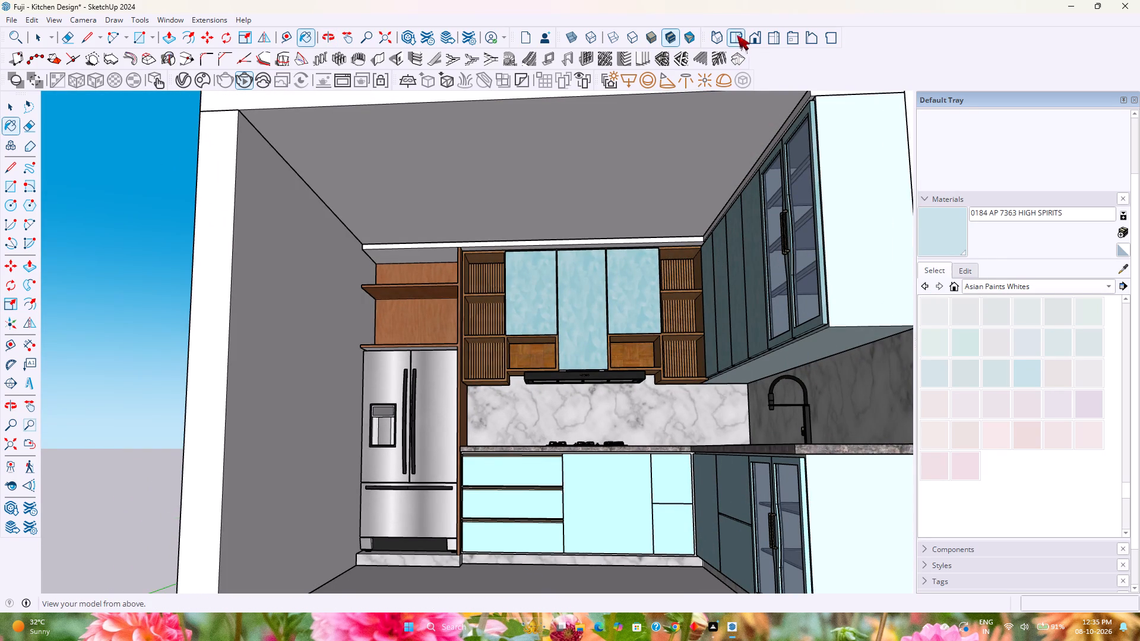
left_click(750, 39)
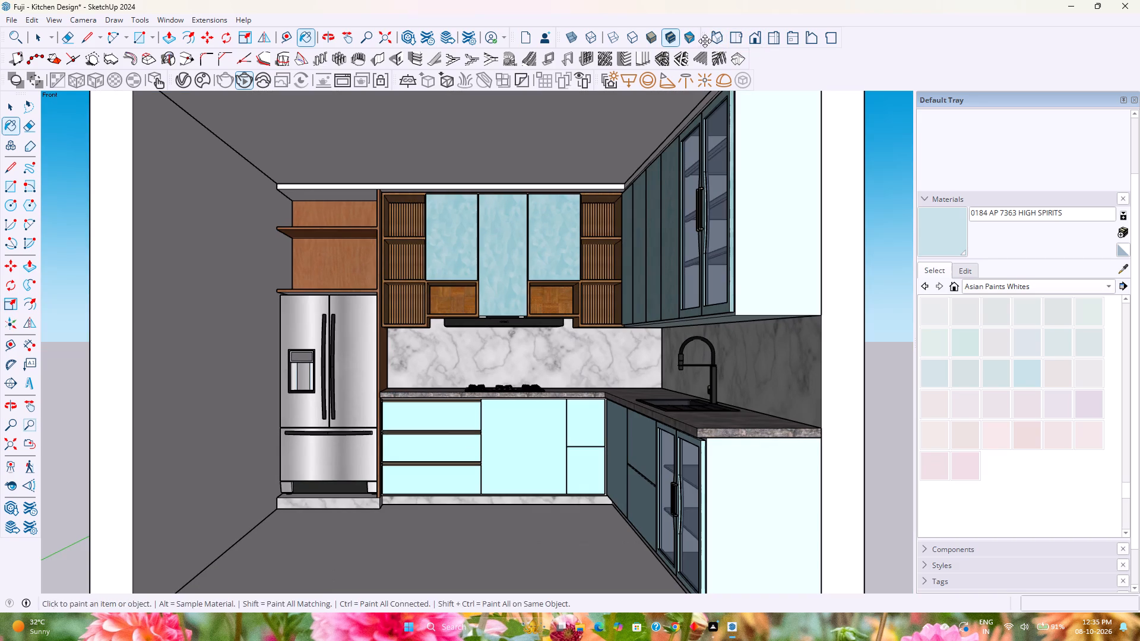
left_click(695, 40)
left_click(667, 36)
Save the kitchen model.
key("space")
key("ctrl+s")
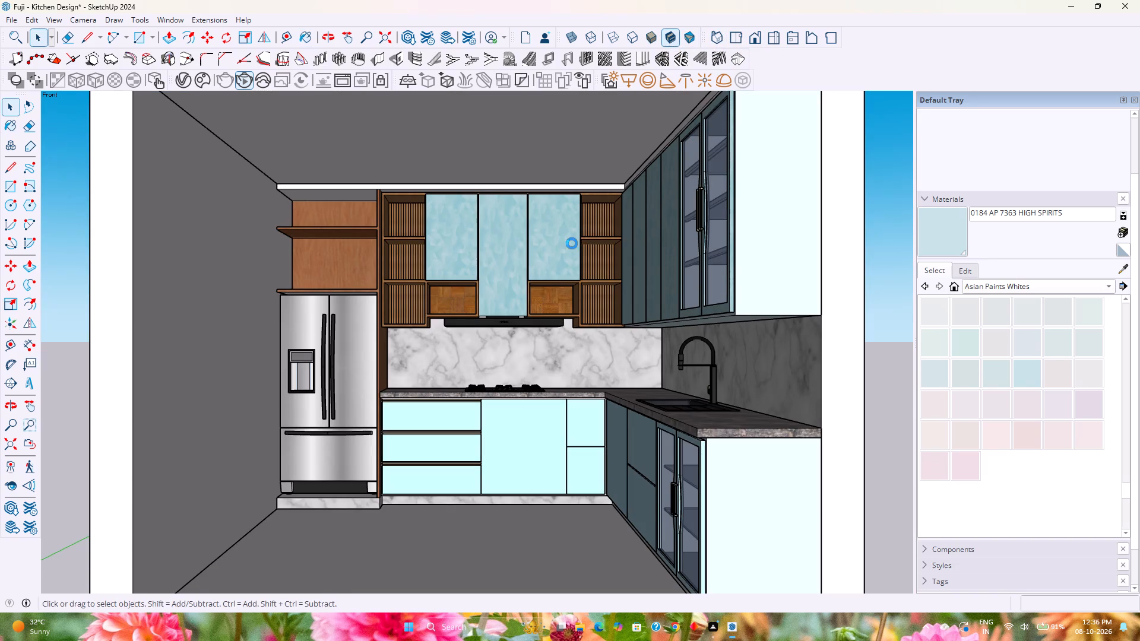
Examine the finishes of the upper and base cabinets, backsplash and sink wall up close, using the standard front view as reference.
left_click(752, 39)
scroll(484, 400, "up", 3)
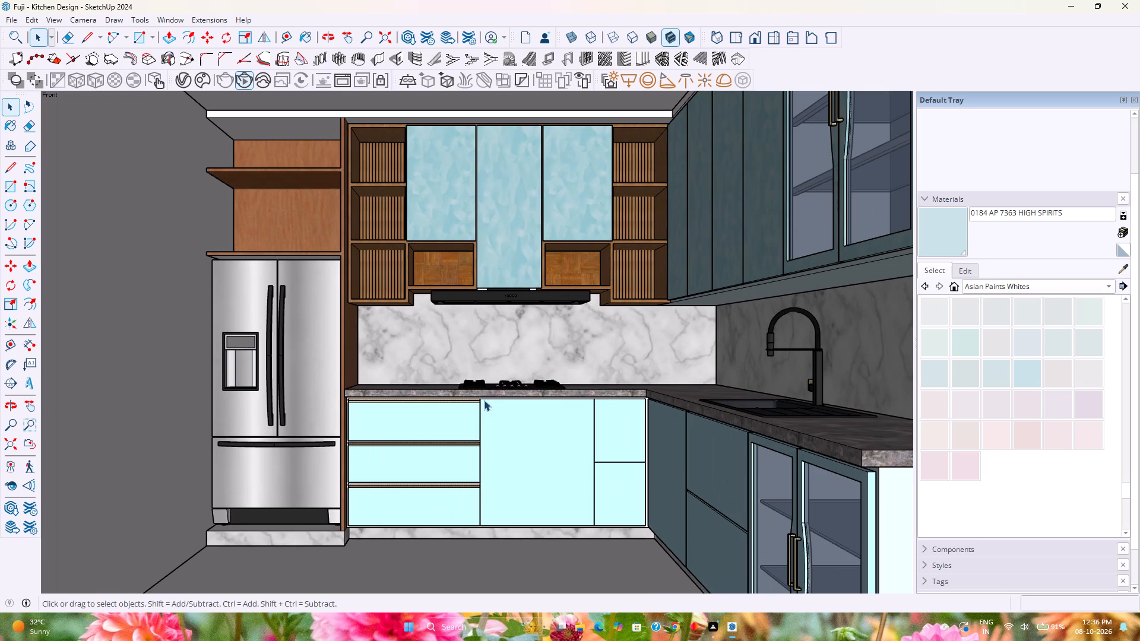
scroll(522, 379, "up", 1)
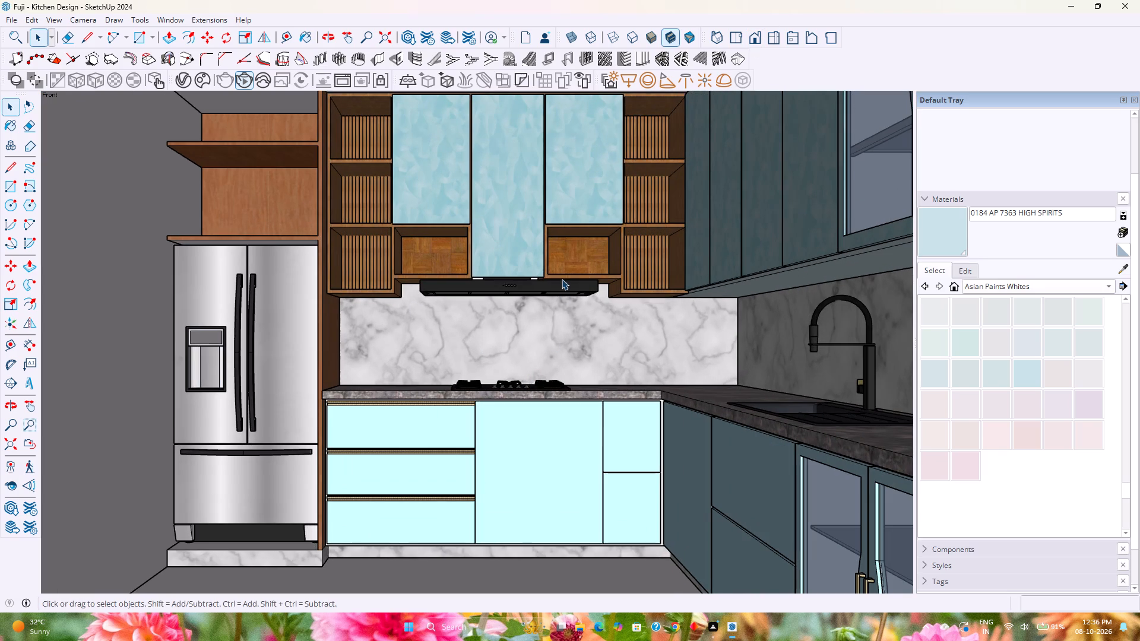
middle_click_drag(562, 279, 565, 296)
middle_click_drag(565, 293, 554, 344, "shift")
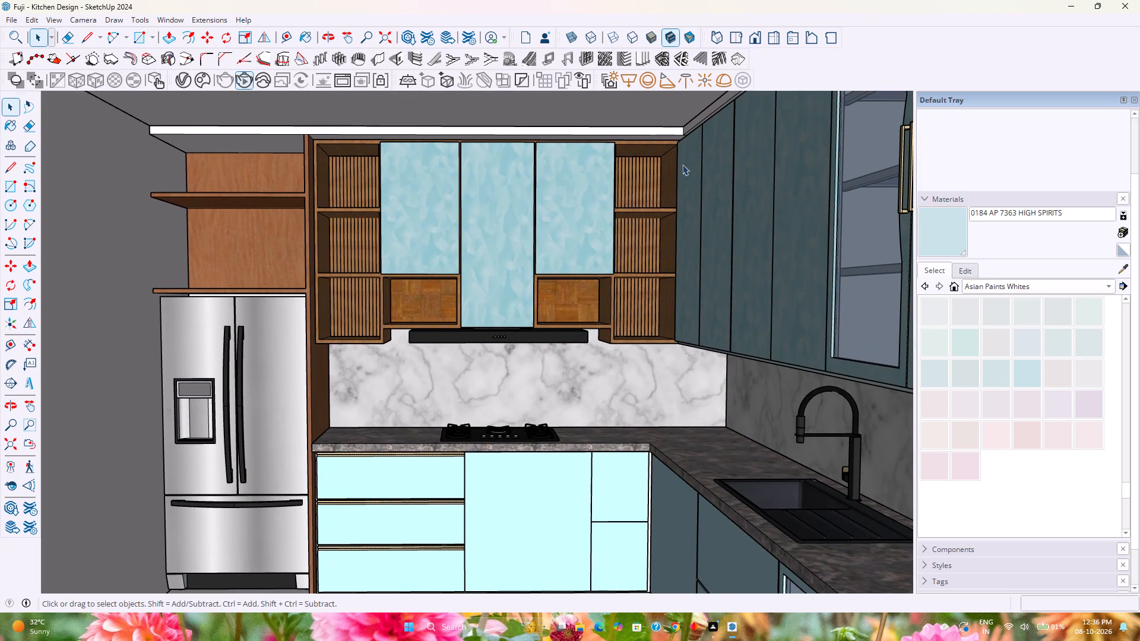
left_click(724, 43)
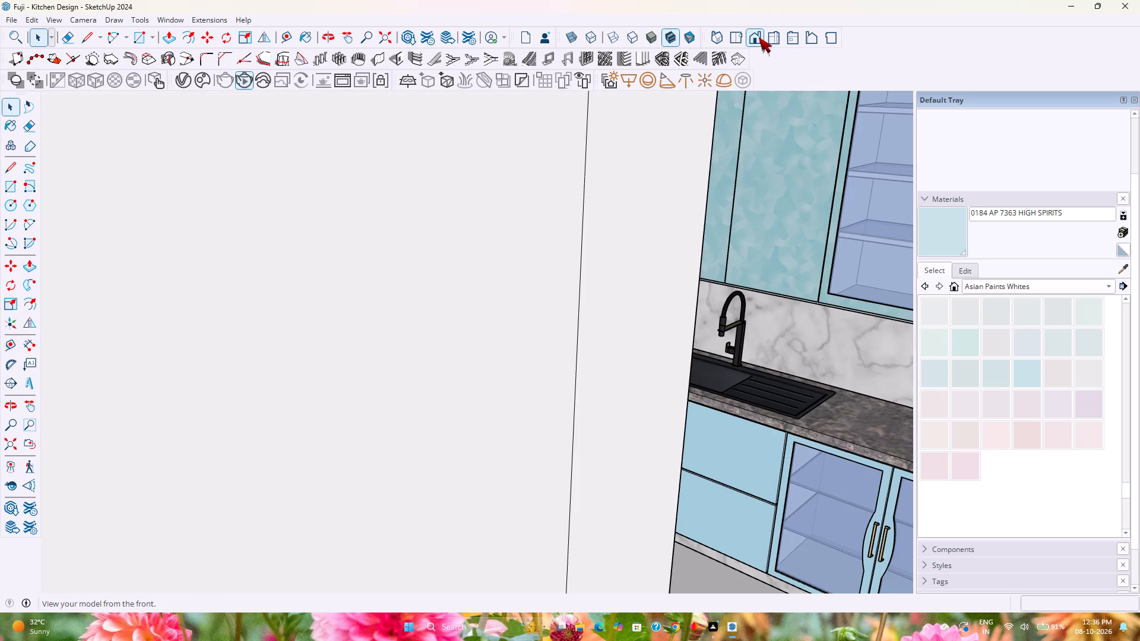
left_click(759, 37)
middle_click_drag(495, 256, 515, 270)
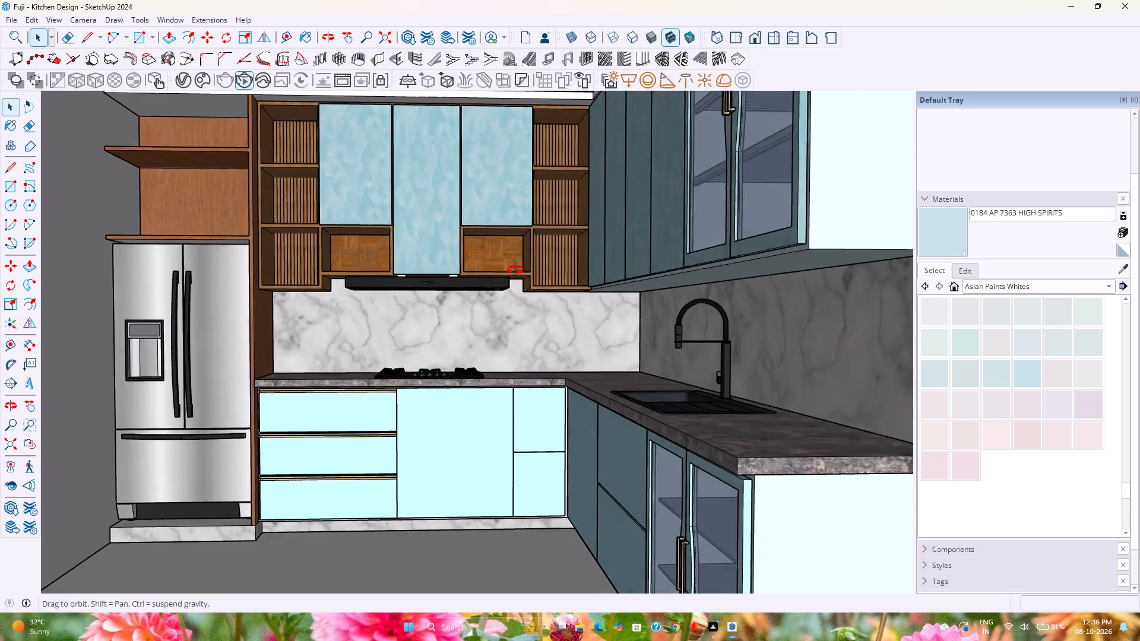
middle_click_drag(515, 270, 514, 270)
left_click(748, 31)
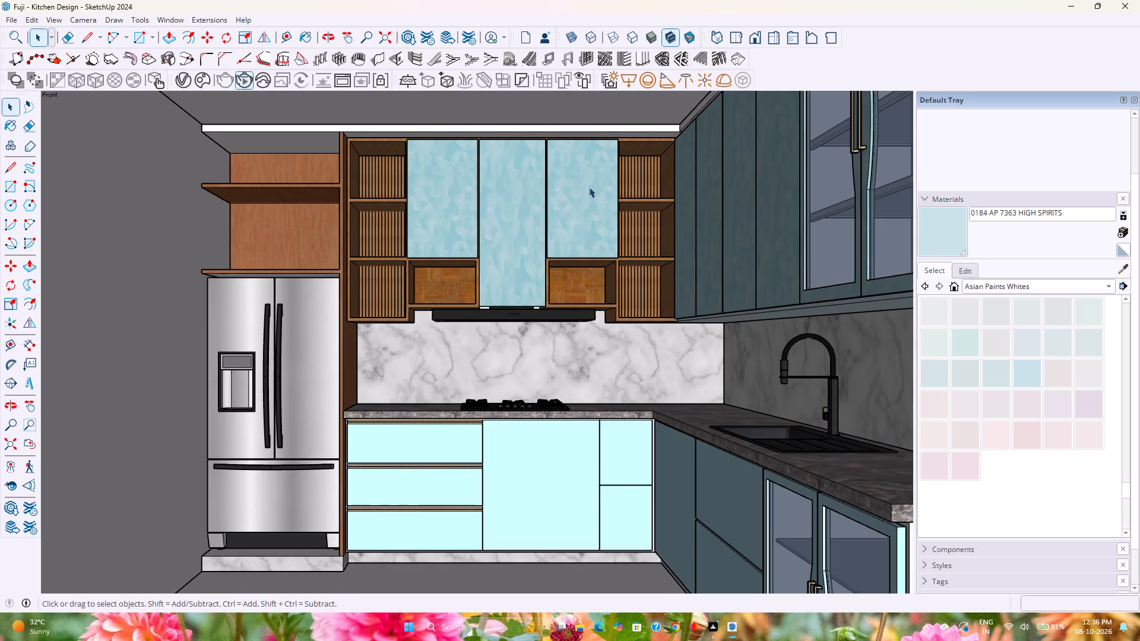
scroll(557, 156, "up", 1)
scroll(520, 369, "up", 1)
middle_click_drag(514, 370, 517, 348, "shift")
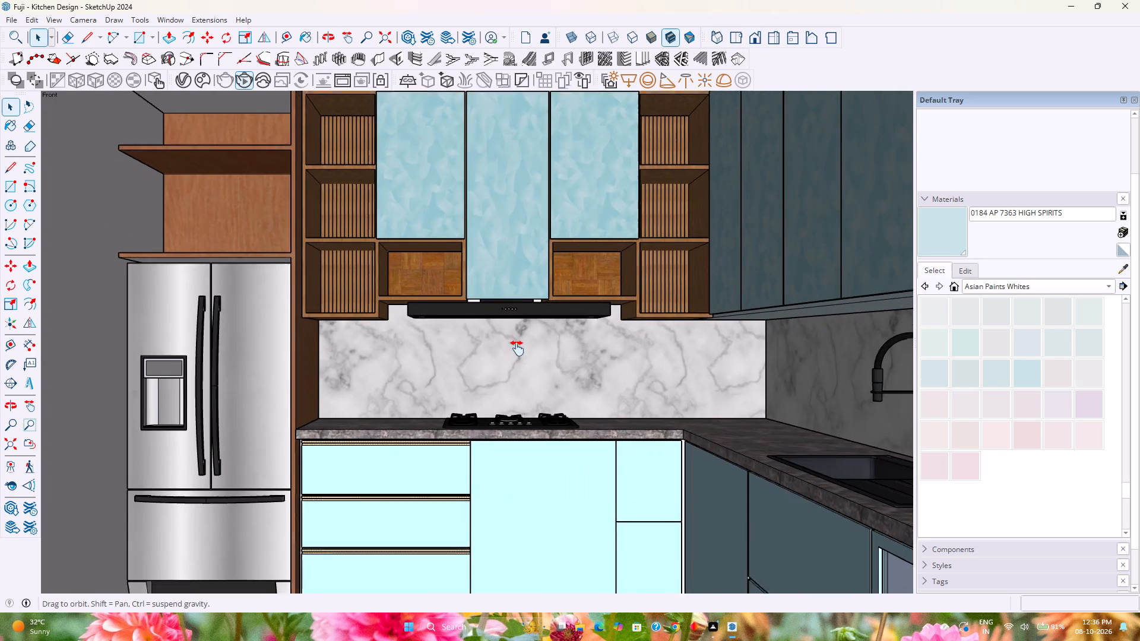
Examine the hob wall's cabinets, chimney hood and marble backsplash together with the adjoining sink run from slightly angled views.
middle_click_drag(517, 348, 517, 345, "shift")
scroll(520, 344, "down", 1)
middle_click_drag(520, 339, 499, 342)
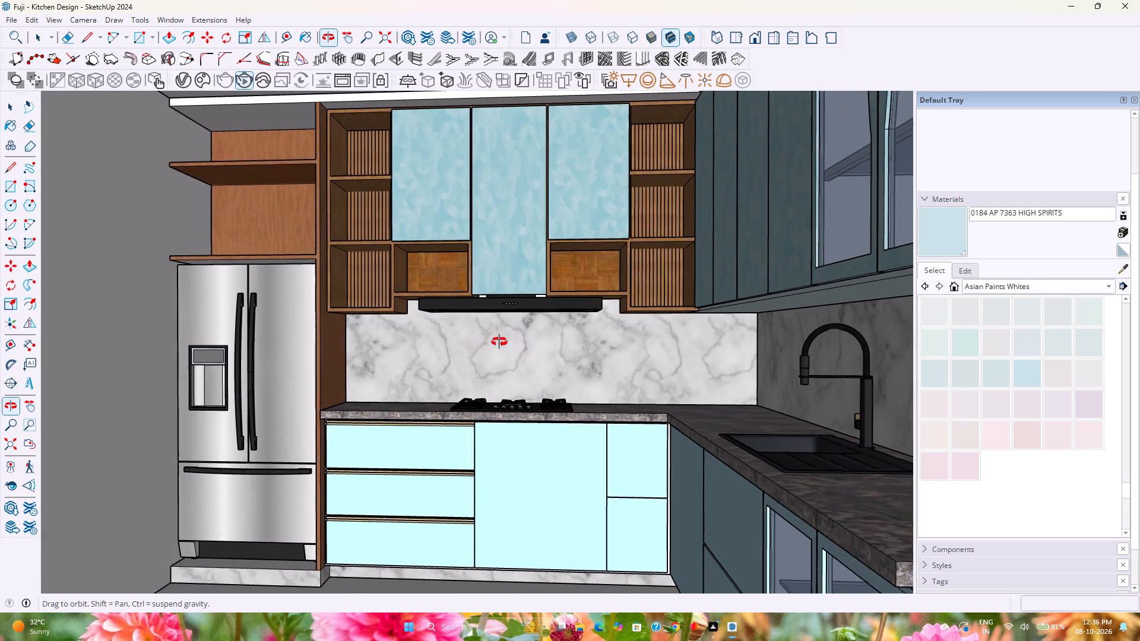
middle_click_drag(499, 342, 508, 342)
middle_click_drag(536, 341, 517, 346, "shift")
middle_click_drag(514, 344, 546, 347)
middle_click_drag(556, 342, 531, 336, "shift")
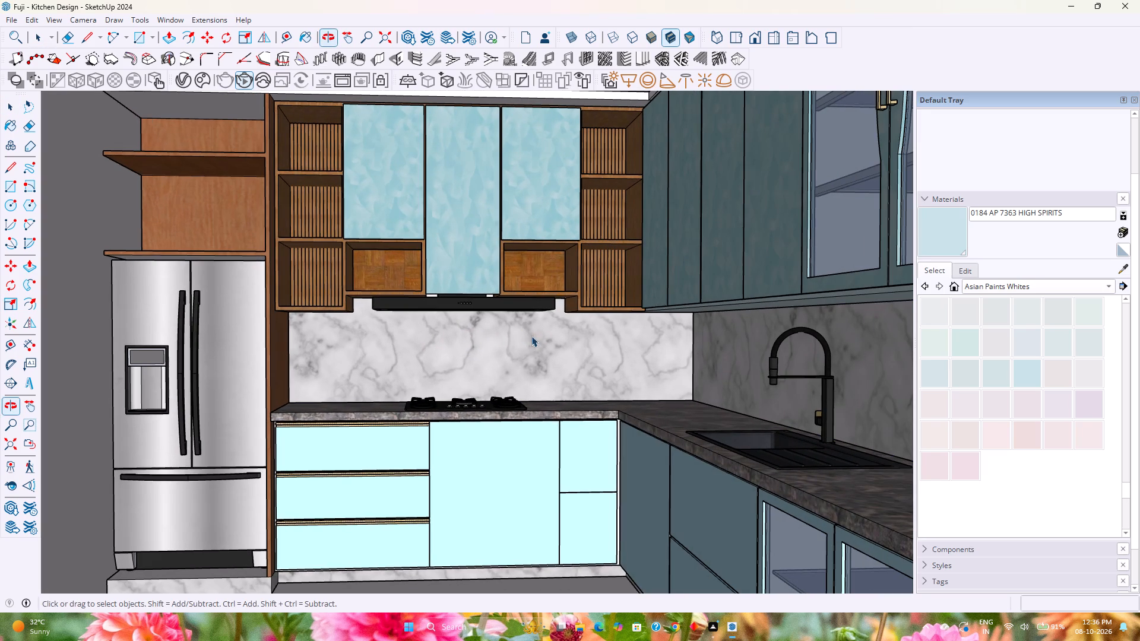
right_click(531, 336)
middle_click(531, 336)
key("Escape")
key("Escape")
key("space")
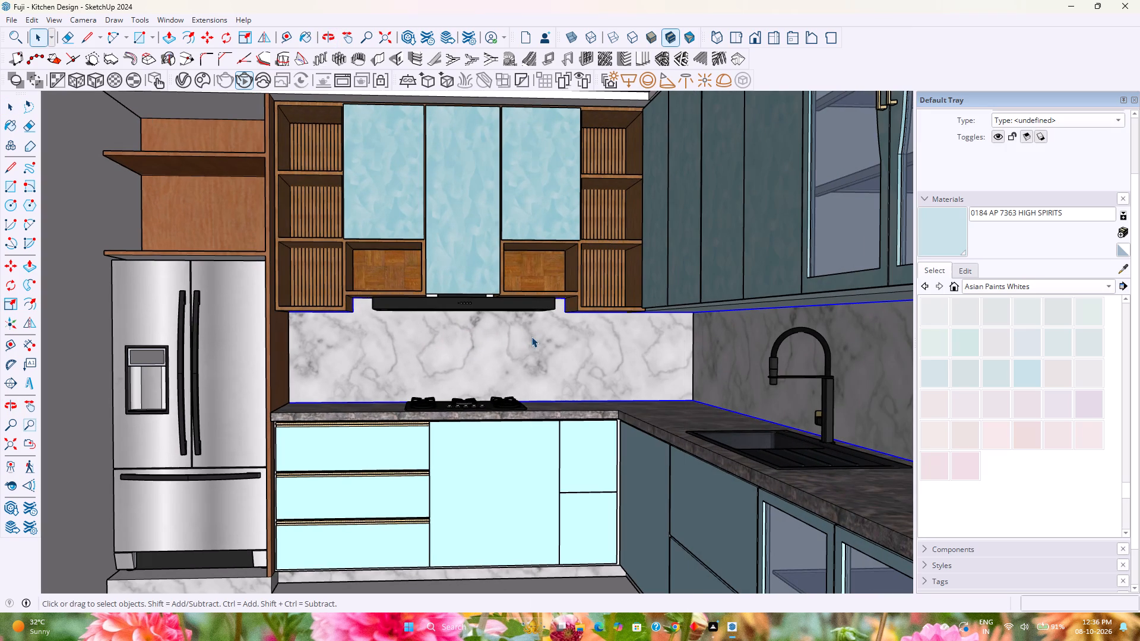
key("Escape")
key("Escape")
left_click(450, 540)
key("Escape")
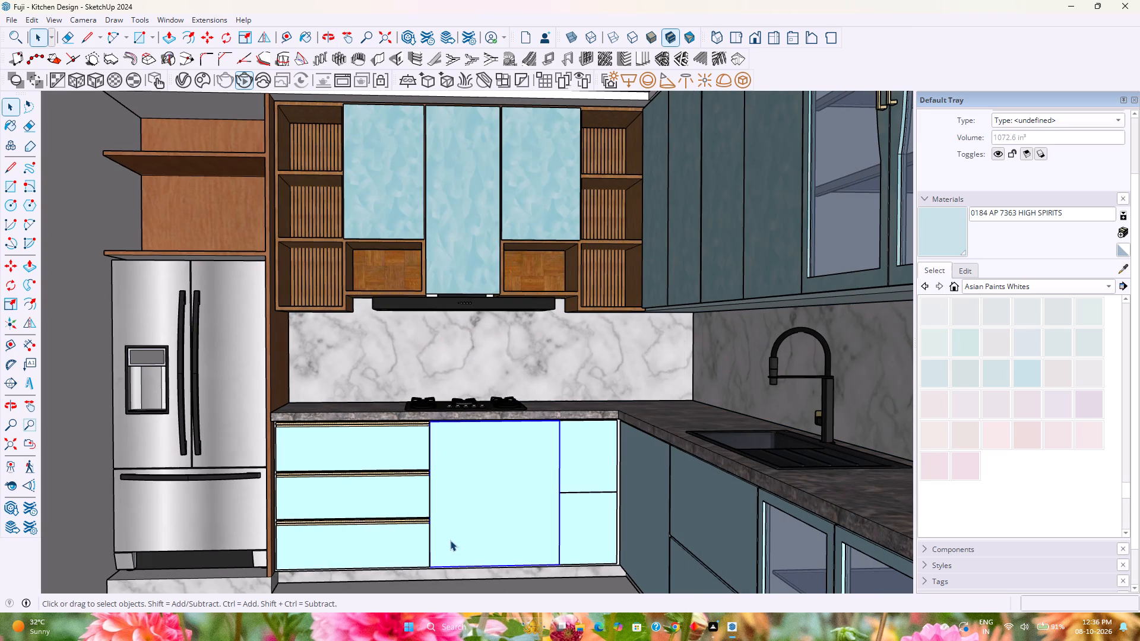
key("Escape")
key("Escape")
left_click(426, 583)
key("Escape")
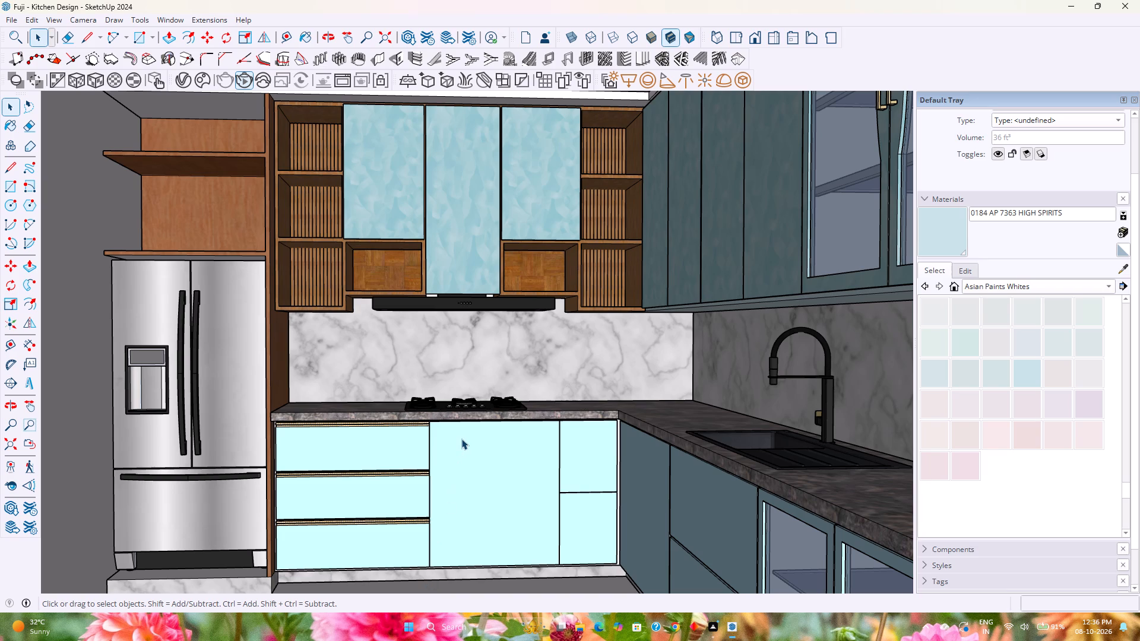
Restart the V-Ray interactive render using an angled view that includes the refrigerator, hob wall and sink-side cabinets.
scroll(473, 415, "down", 1)
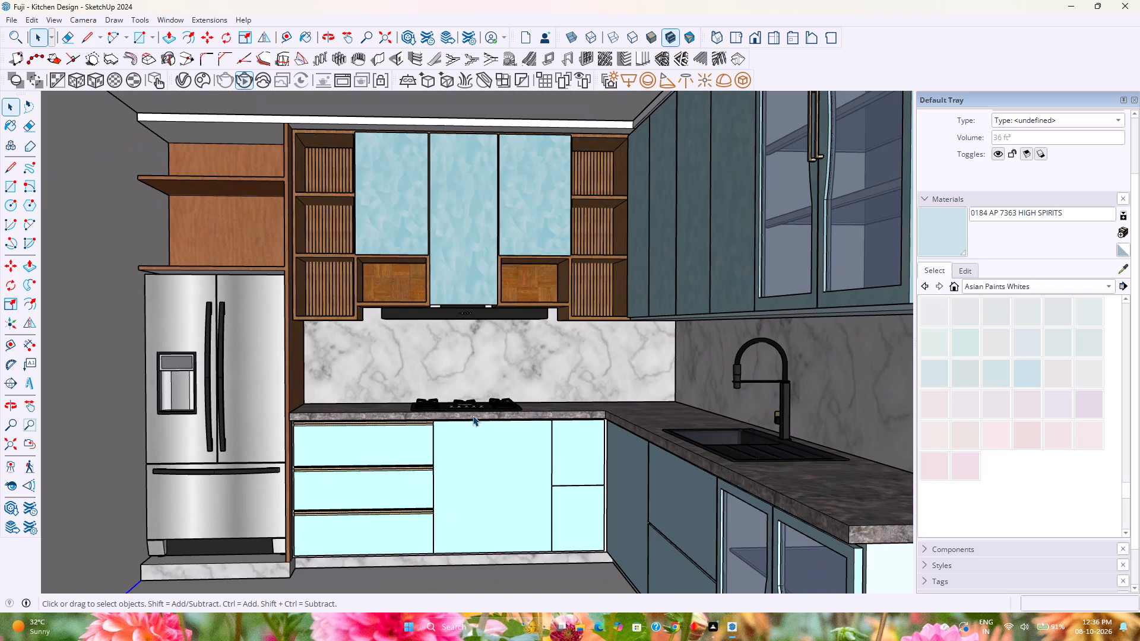
middle_click_drag(486, 406, 479, 420, "shift")
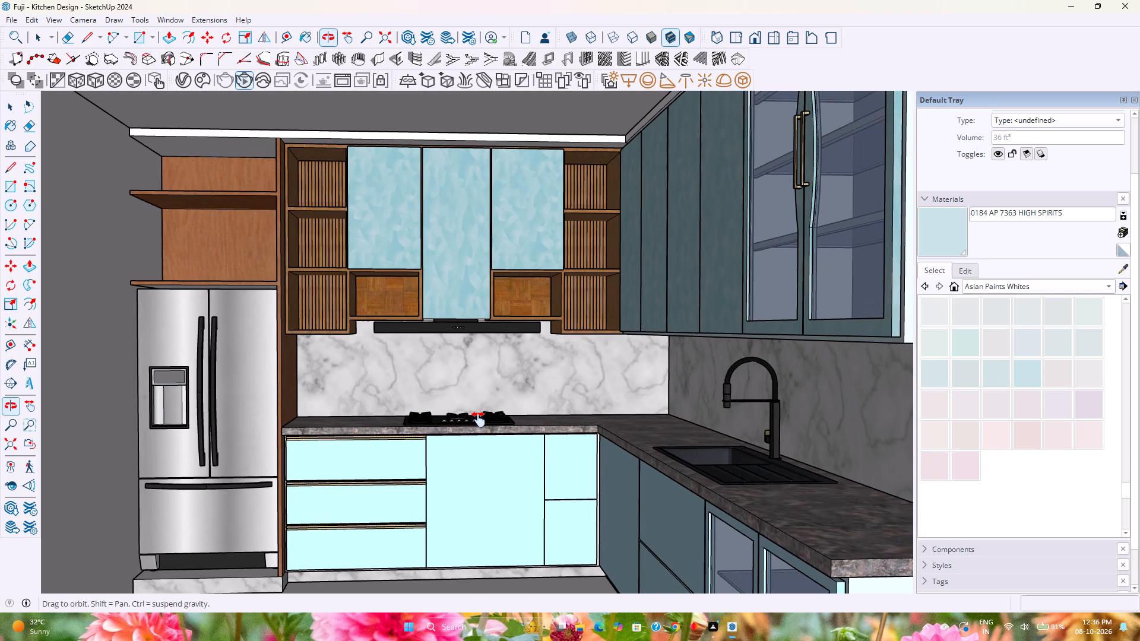
middle_click_drag(479, 420, 472, 411, "shift")
middle_click_drag(472, 411, 498, 415)
middle_click_drag(503, 414, 489, 383, "shift")
middle_click_drag(489, 383, 503, 398)
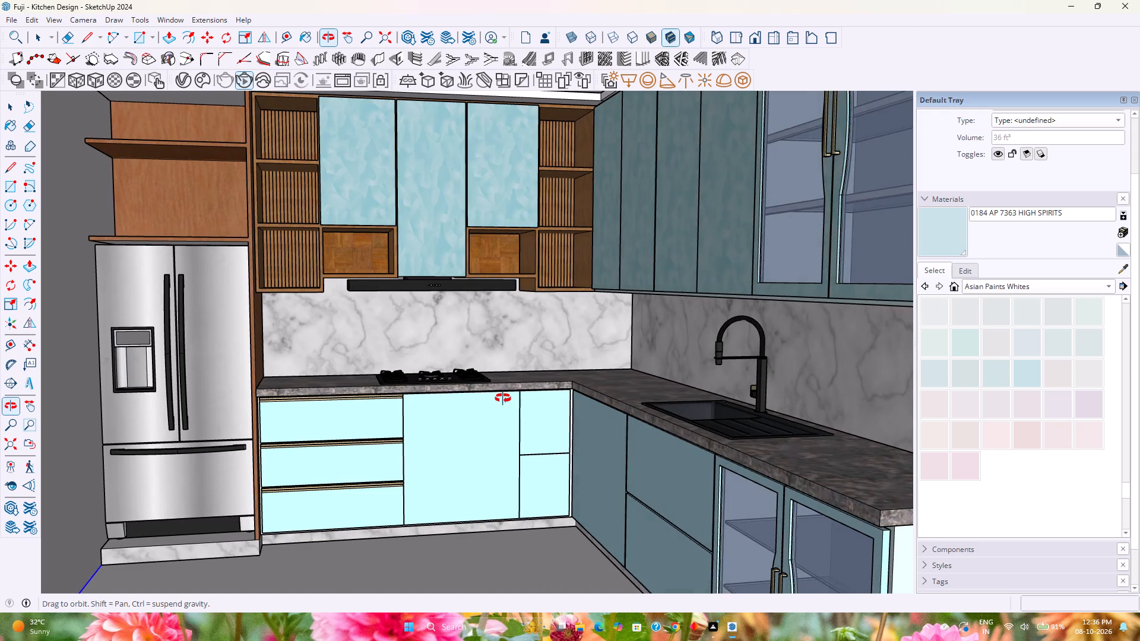
middle_click_drag(503, 398, 521, 402)
middle_click_drag(521, 398, 501, 418, "shift")
middle_click_drag(502, 418, 514, 401)
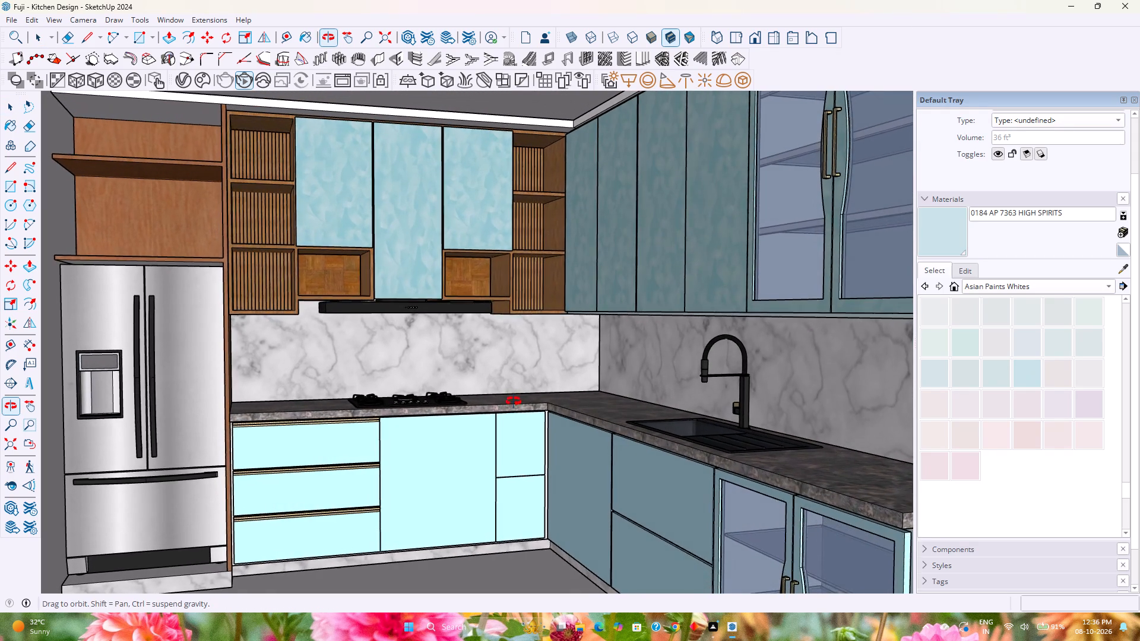
middle_click_drag(514, 401, 515, 397)
middle_click_drag(515, 392, 510, 402, "shift")
scroll(510, 402, "up", 1, "shift")
scroll(511, 401, "down", 1)
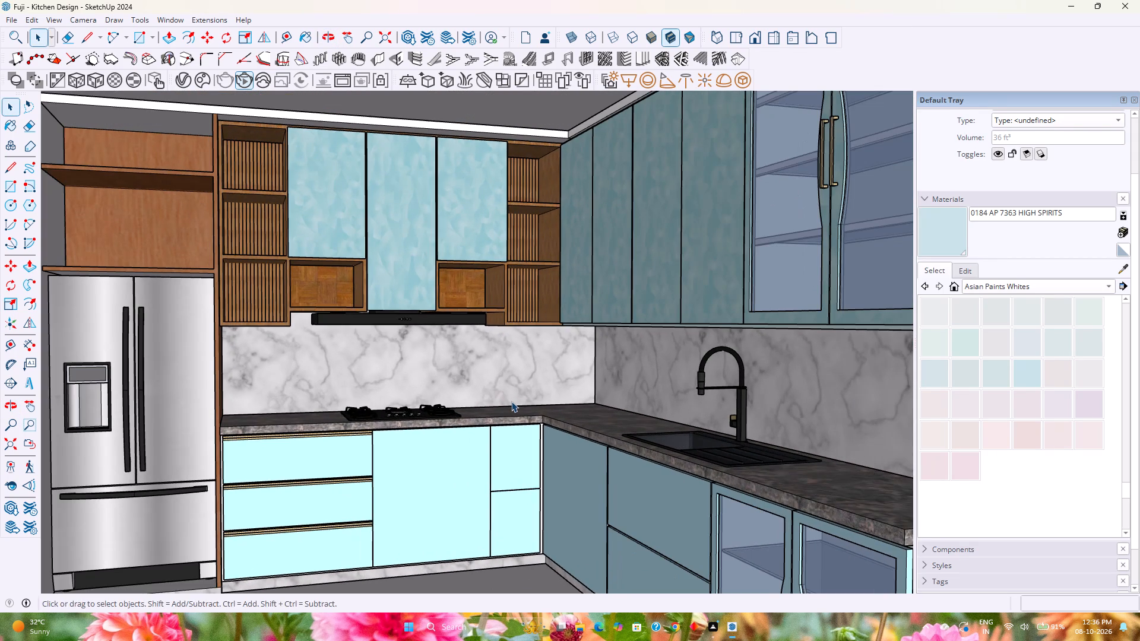
middle_click(511, 401)
middle_click_drag(511, 401, 520, 399, "shift")
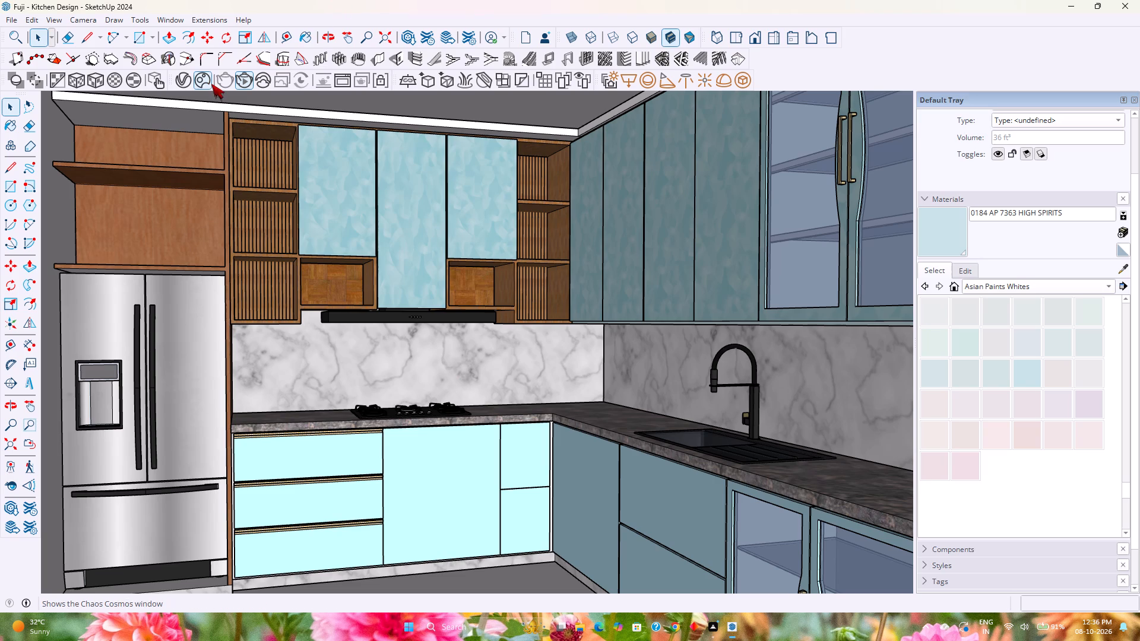
left_click(251, 82)
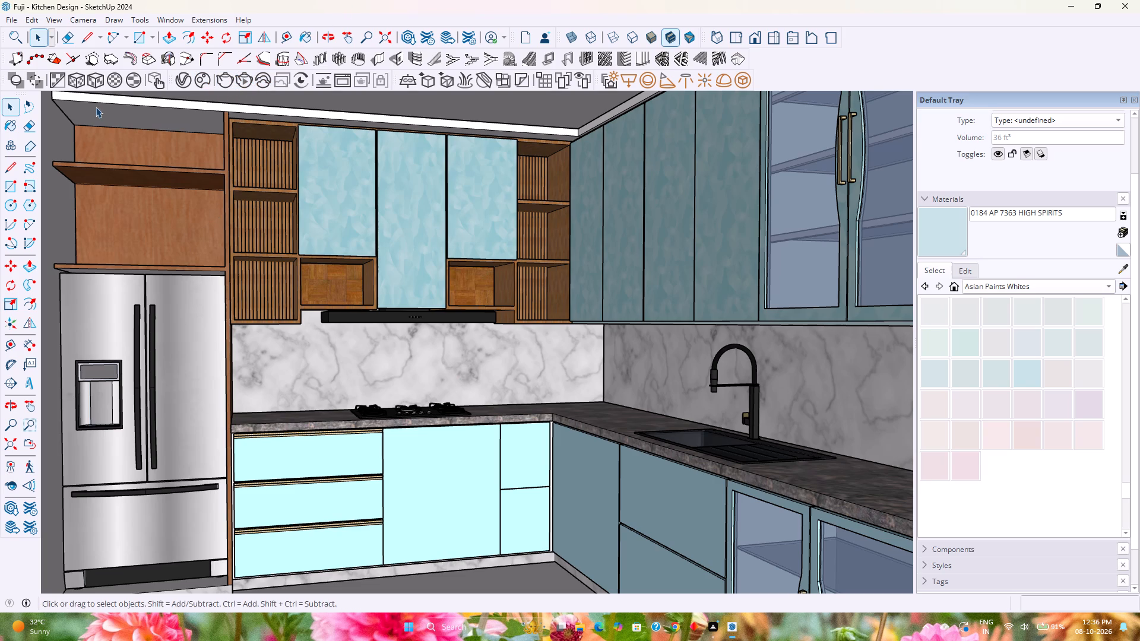
left_click(241, 77)
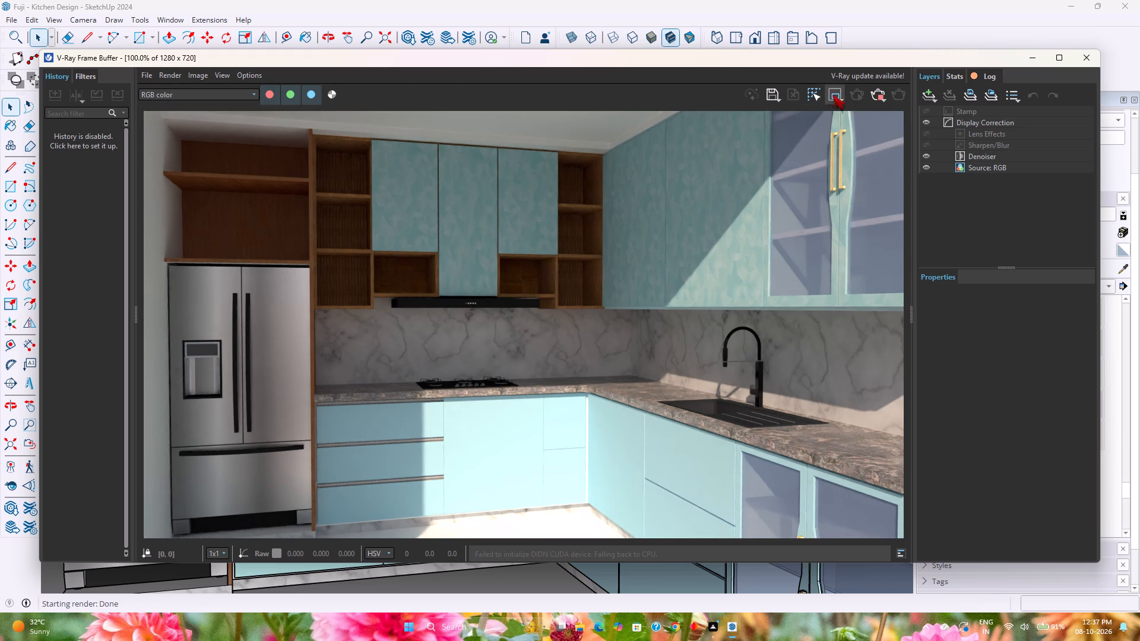
left_click(887, 95)
left_click(889, 95)
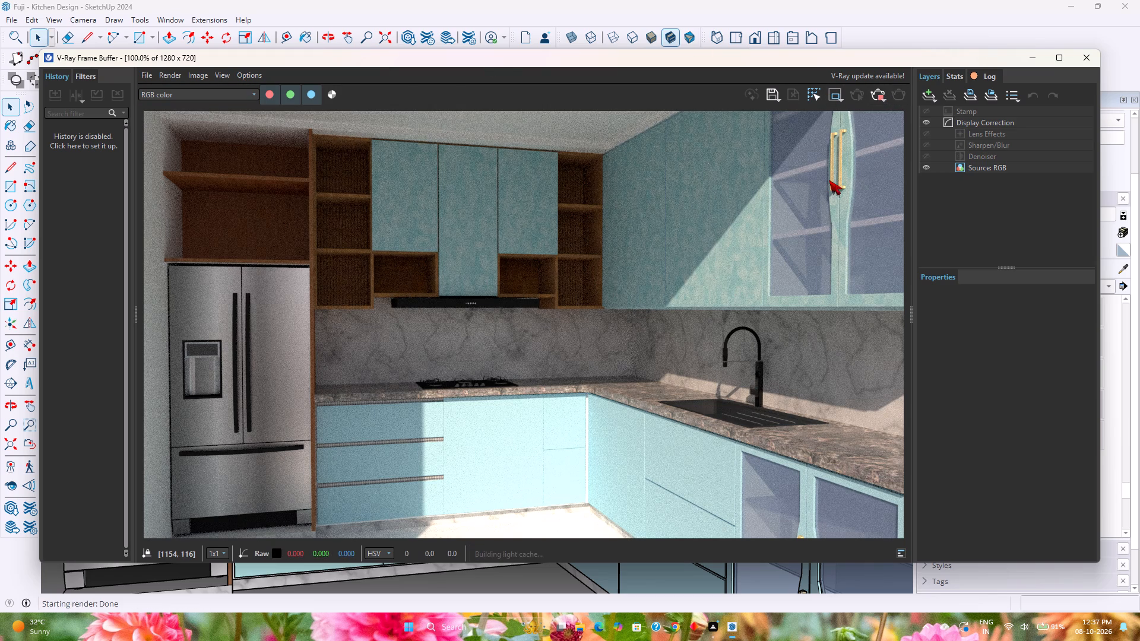
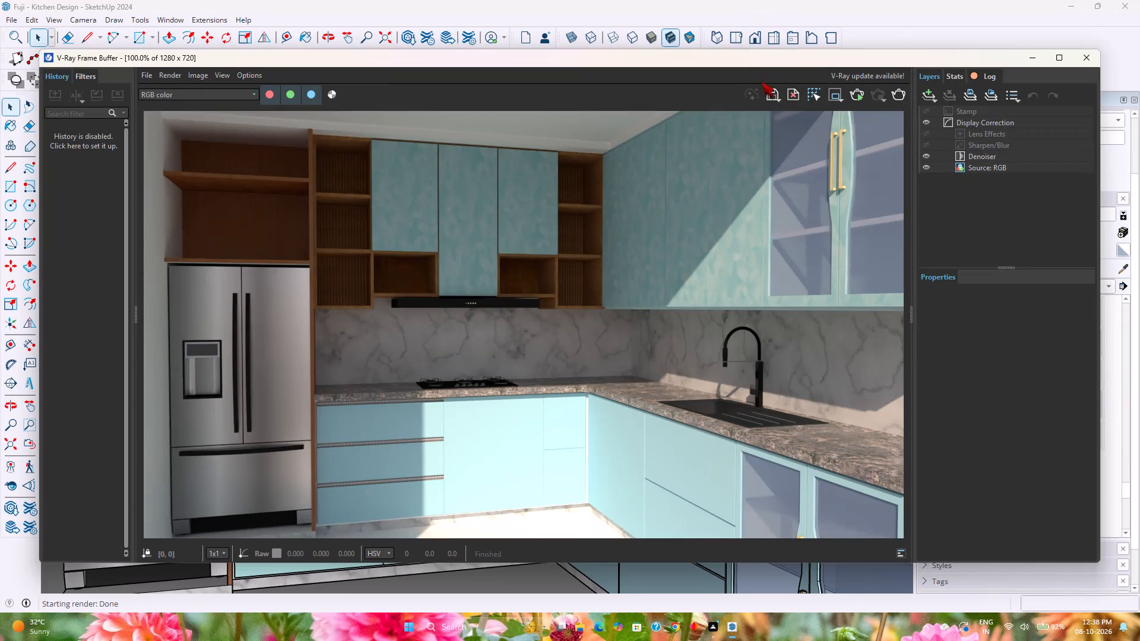
Save the rendered image to Downloads as a JPEG named Fuji Kitchen Design-2, then close the frame buffer.
left_click(765, 89)
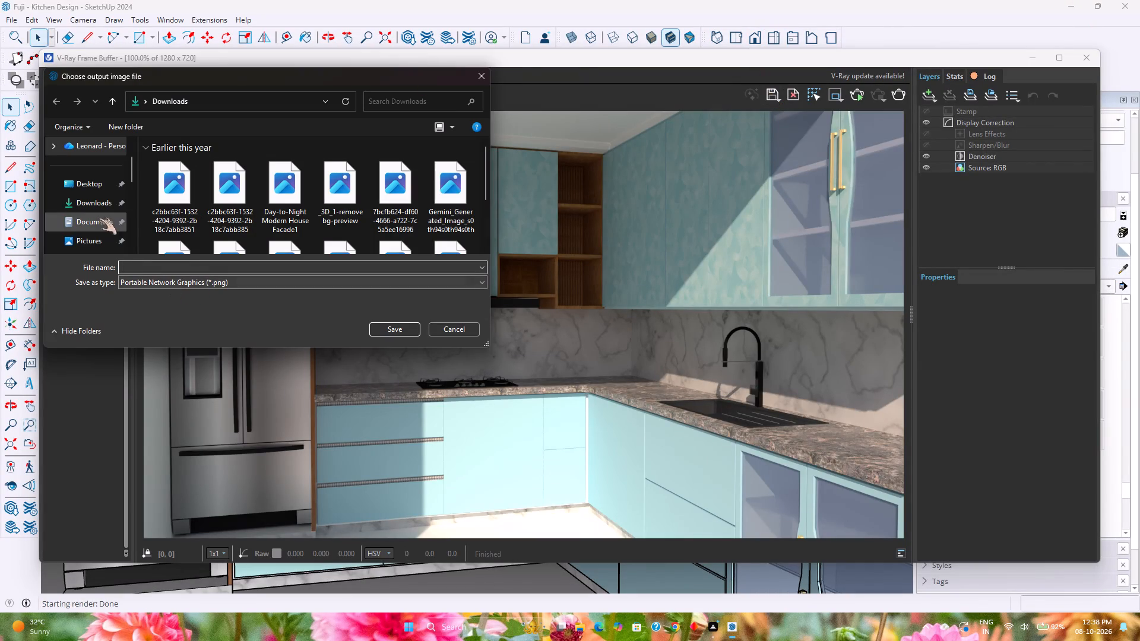
left_click(98, 206)
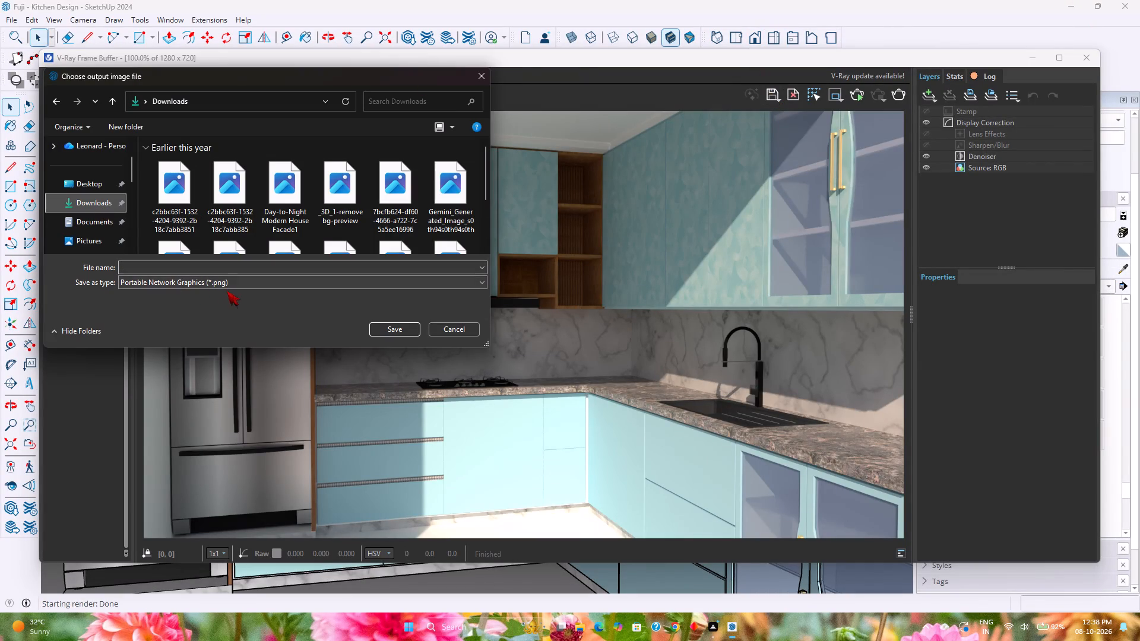
left_click(227, 284)
left_click(182, 309)
left_click(216, 284)
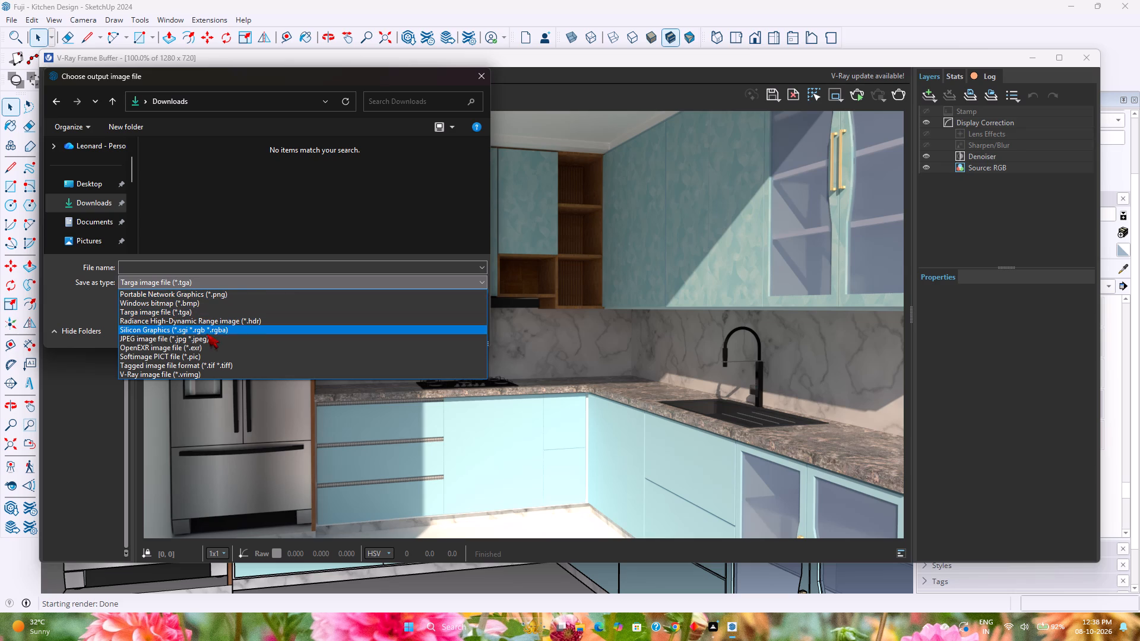
left_click(204, 341)
left_click(211, 268)
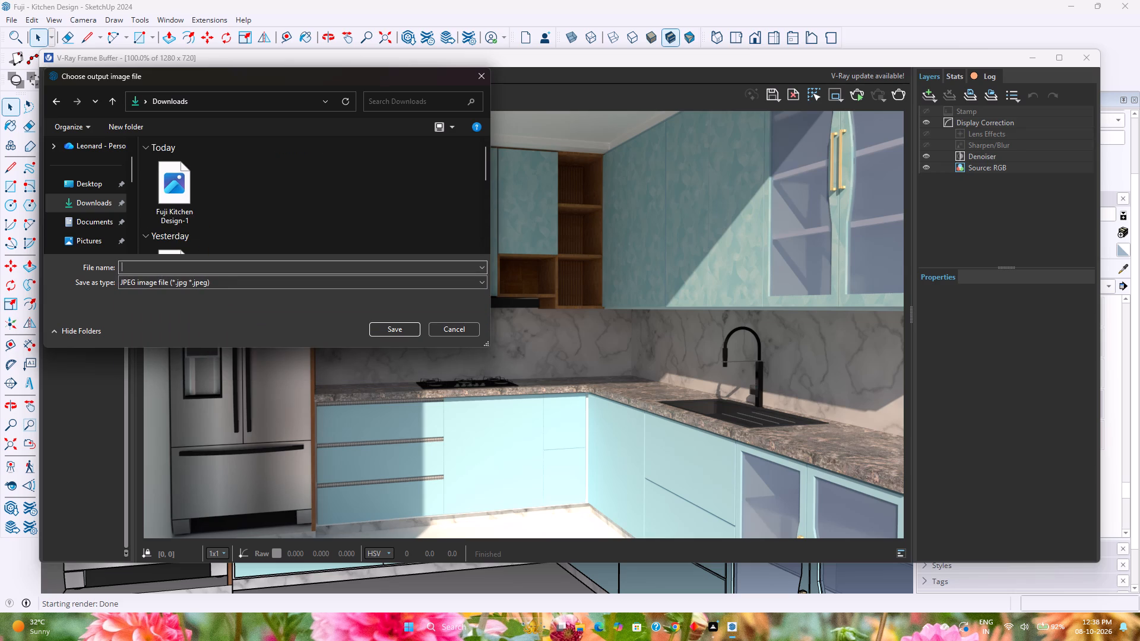
left_click(192, 205)
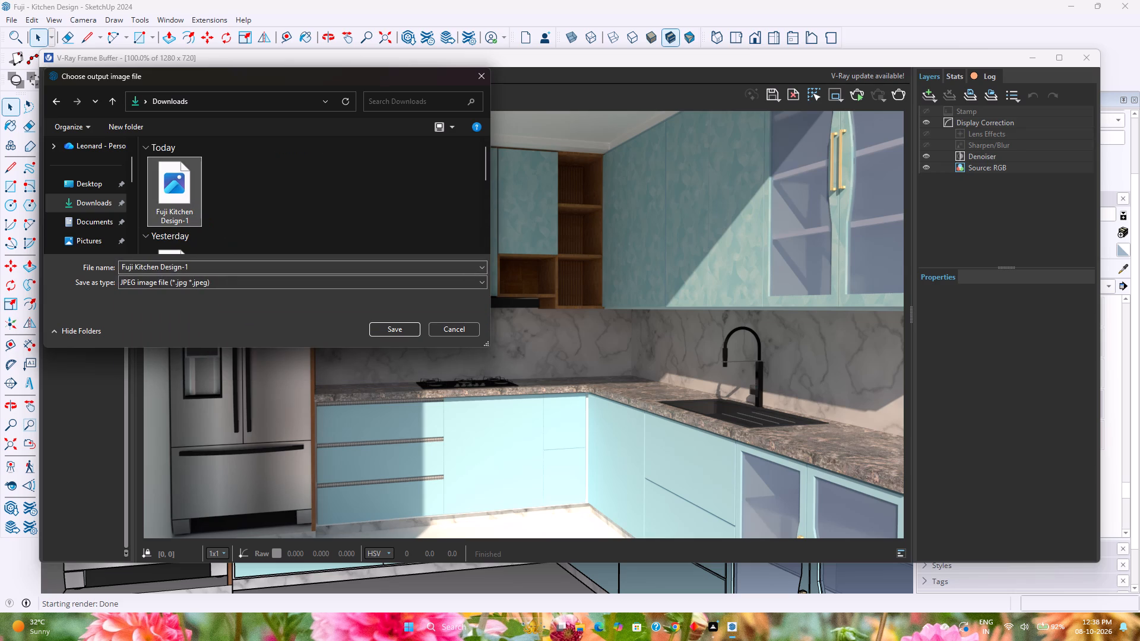
left_click(194, 269)
key("Right")
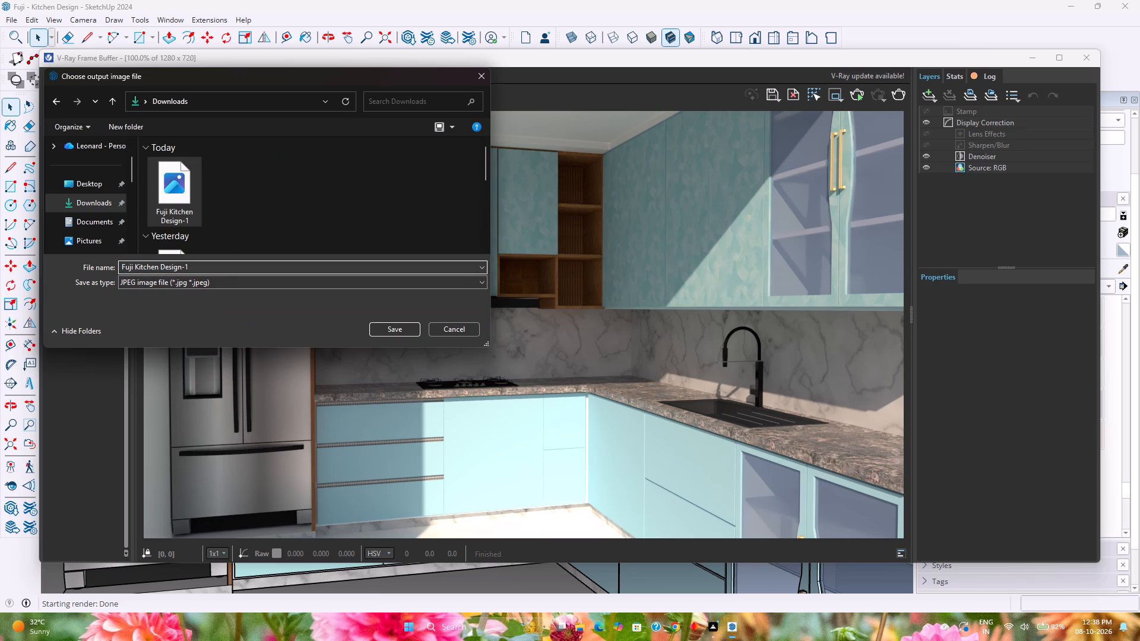
key("BackSpace")
key("2")
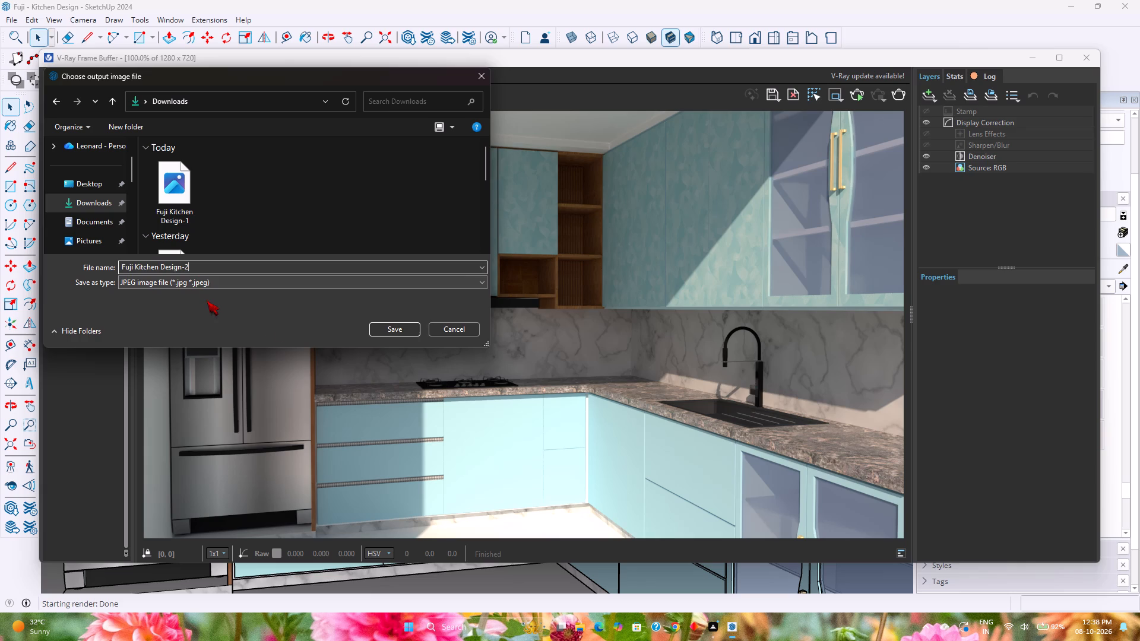
left_click(406, 332)
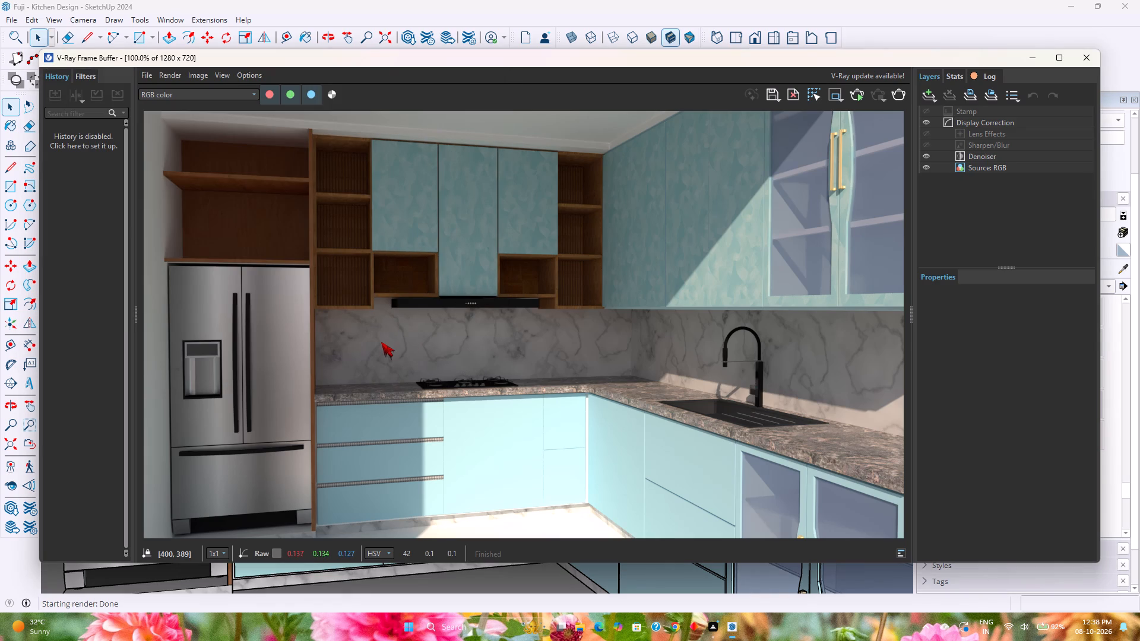
left_click(1094, 61)
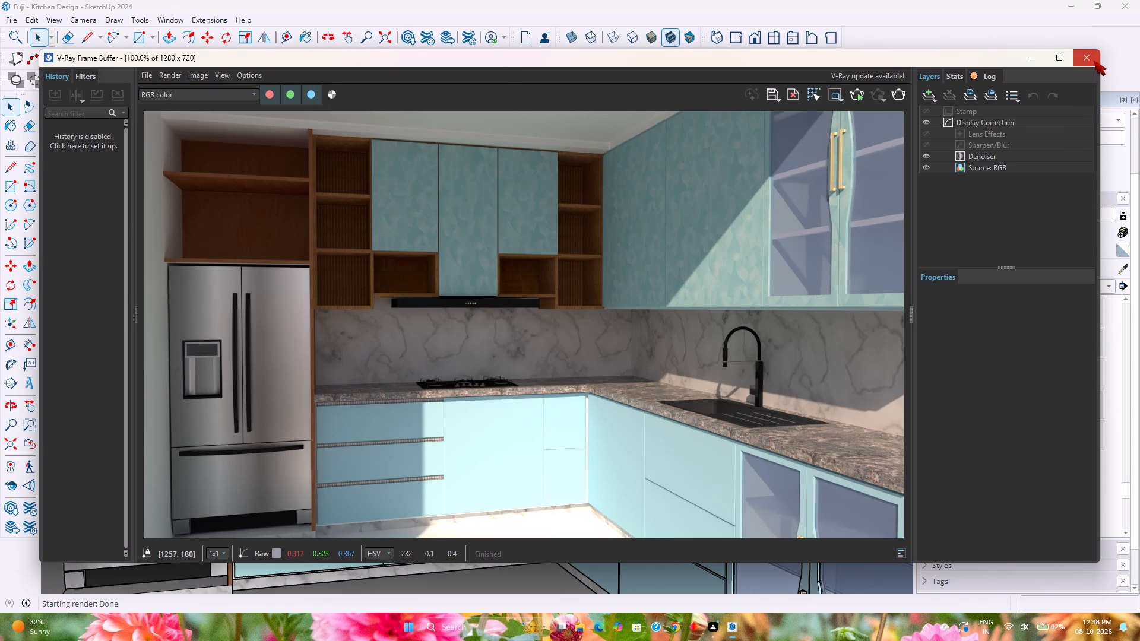
Paint the base cabinets' corner strip and the underside of the sink-side wall cabinets with 0184 AP 7363 HIGH SPIRITS.
scroll(585, 393, "down", 3)
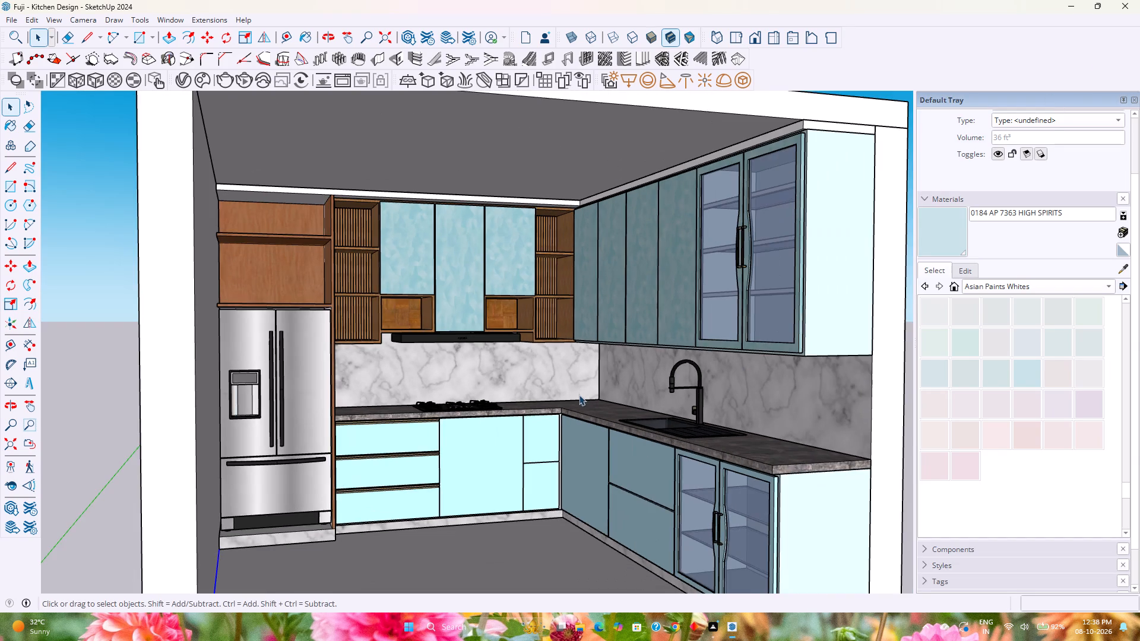
scroll(596, 400, "down", 2)
middle_click_drag(596, 400, 519, 380)
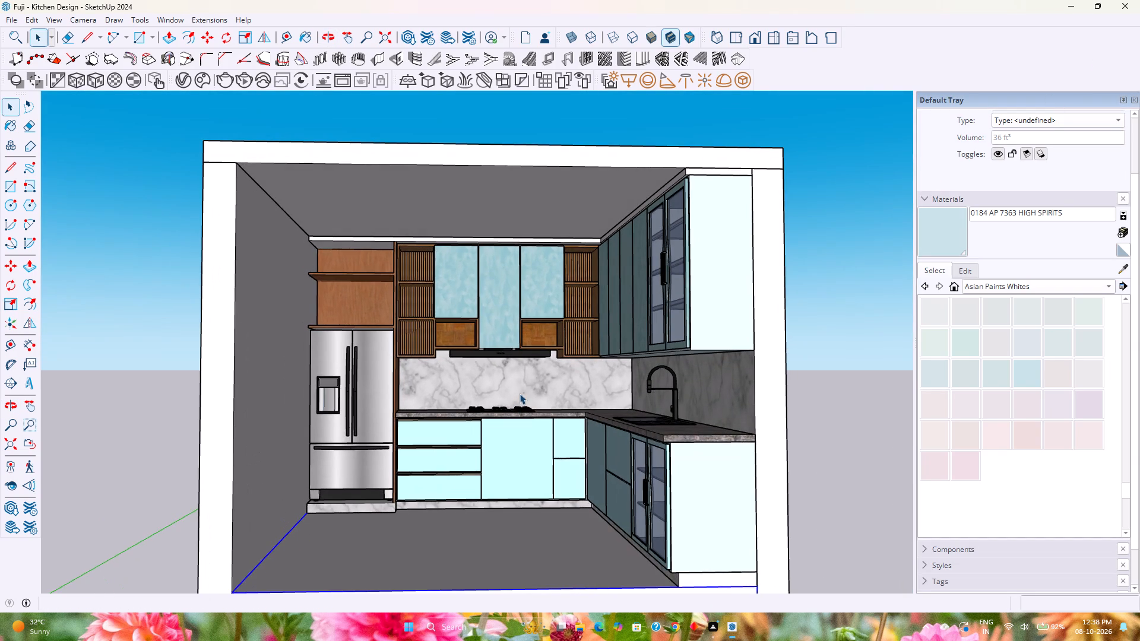
left_click(955, 250)
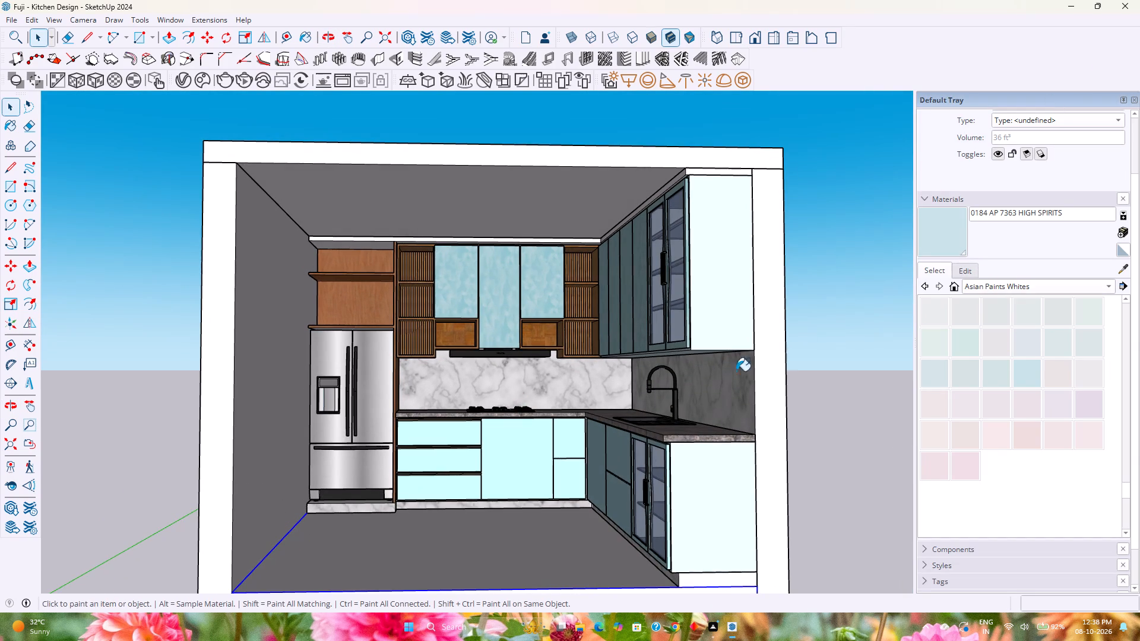
scroll(553, 466, "up", 20)
scroll(553, 466, "up", 1)
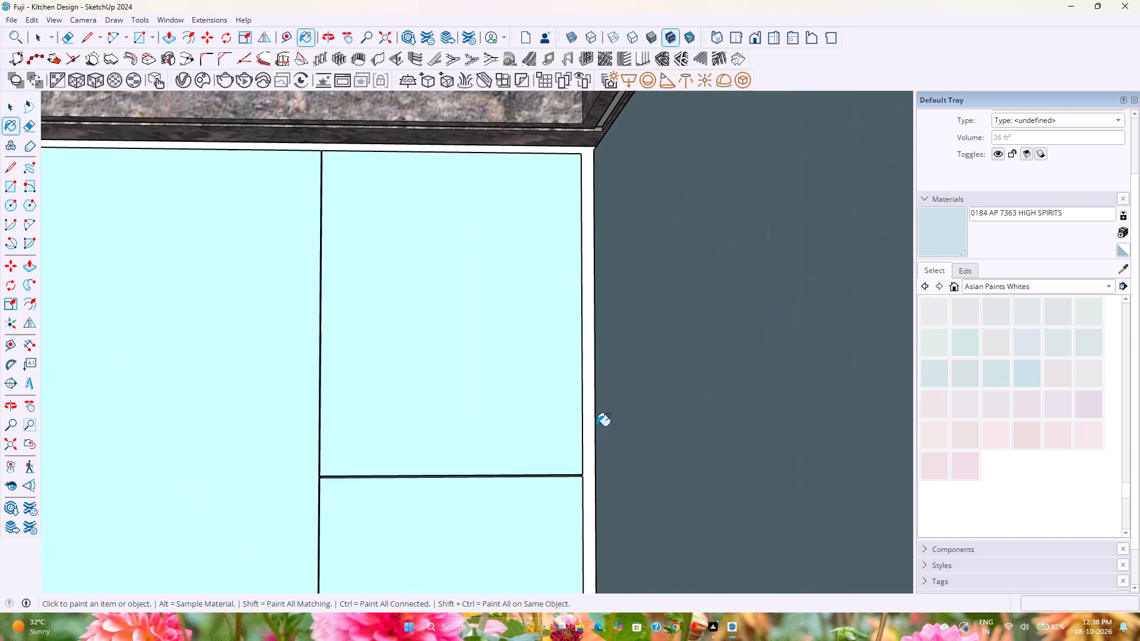
left_click(590, 423)
scroll(590, 423, "down", 12)
middle_click_drag(593, 429, 608, 445)
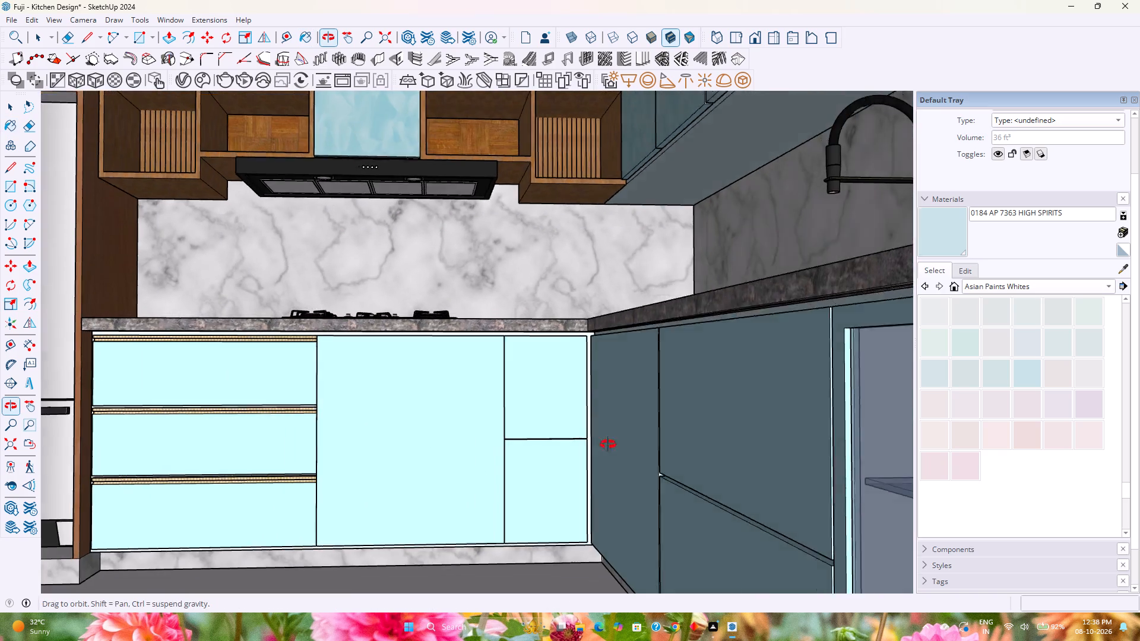
middle_click_drag(608, 445, 632, 471)
scroll(633, 469, "down", 9)
middle_click_drag(613, 456, 582, 374)
left_click(774, 287)
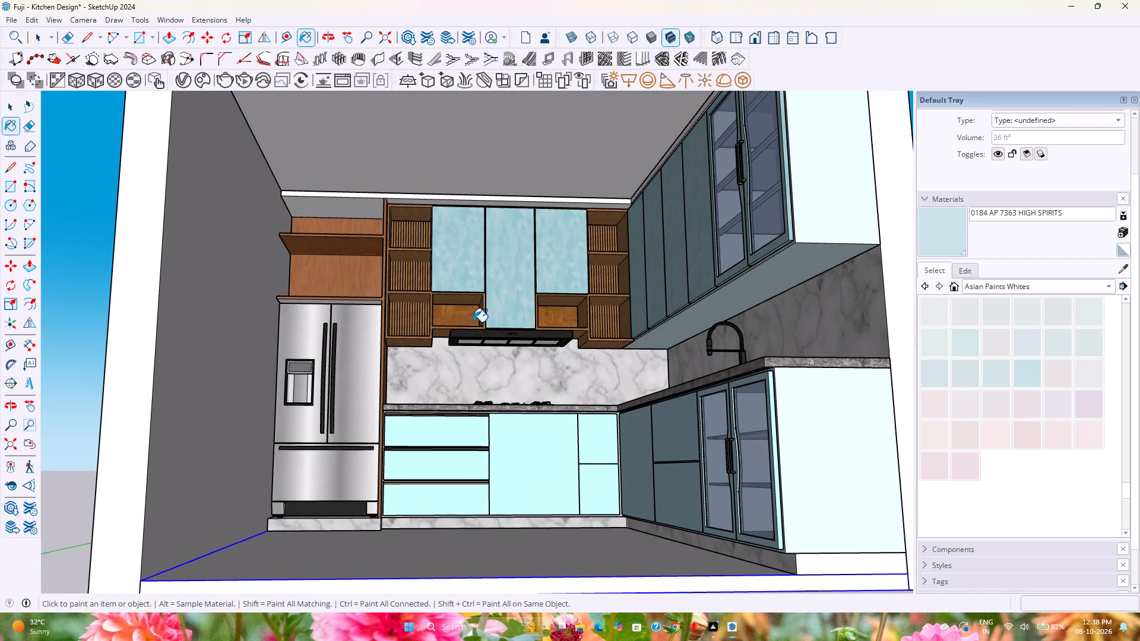
middle_click_drag(476, 322, 467, 373)
key("space")
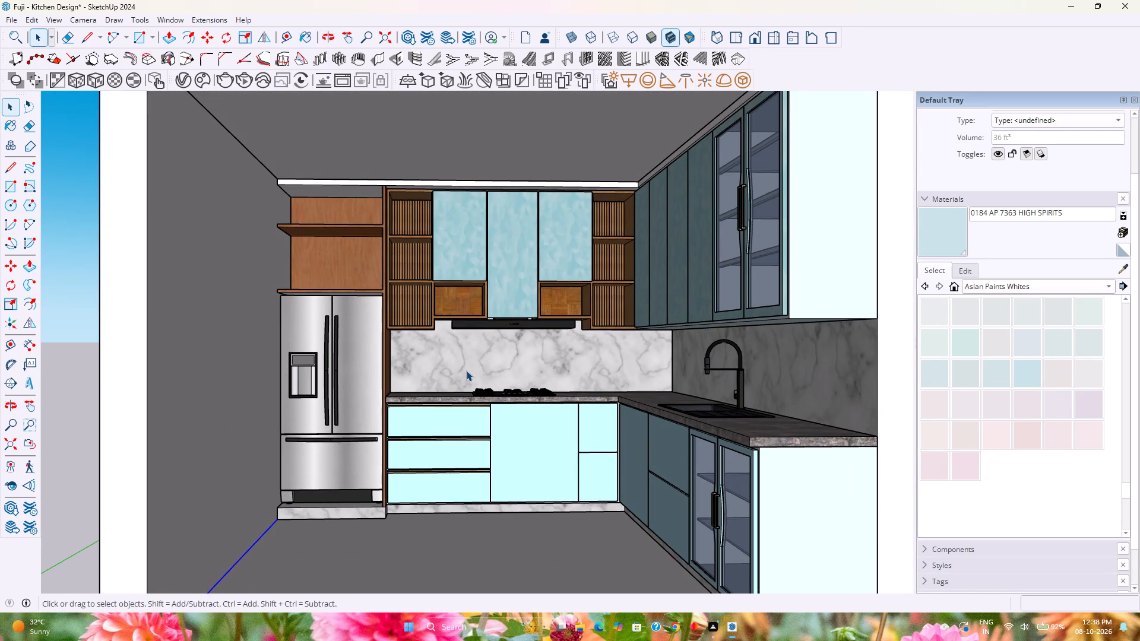
key("Escape")
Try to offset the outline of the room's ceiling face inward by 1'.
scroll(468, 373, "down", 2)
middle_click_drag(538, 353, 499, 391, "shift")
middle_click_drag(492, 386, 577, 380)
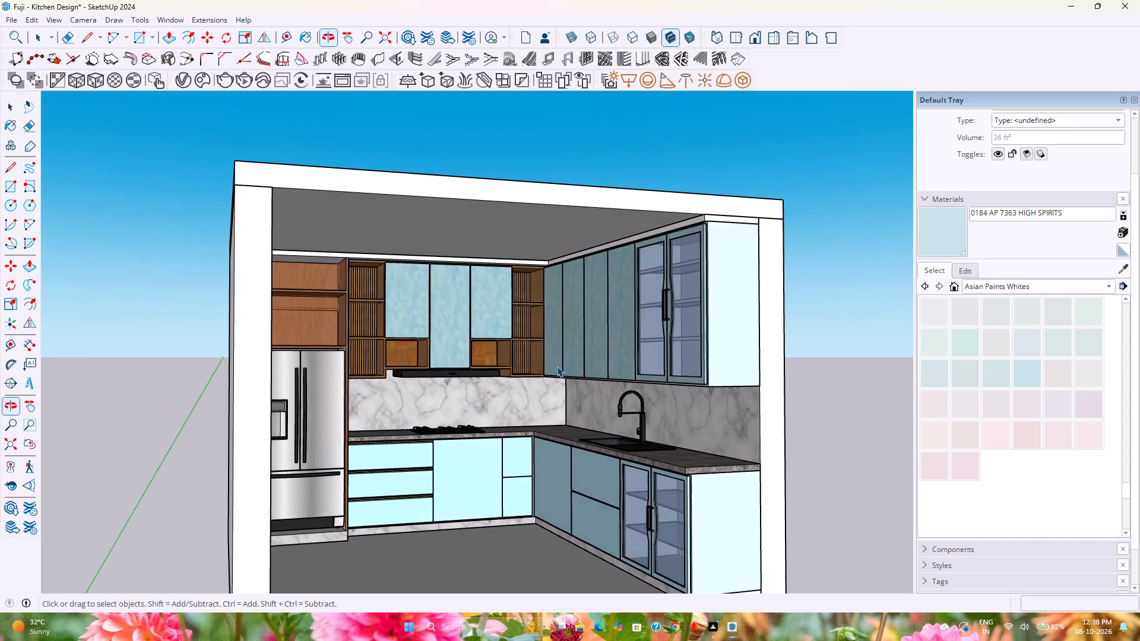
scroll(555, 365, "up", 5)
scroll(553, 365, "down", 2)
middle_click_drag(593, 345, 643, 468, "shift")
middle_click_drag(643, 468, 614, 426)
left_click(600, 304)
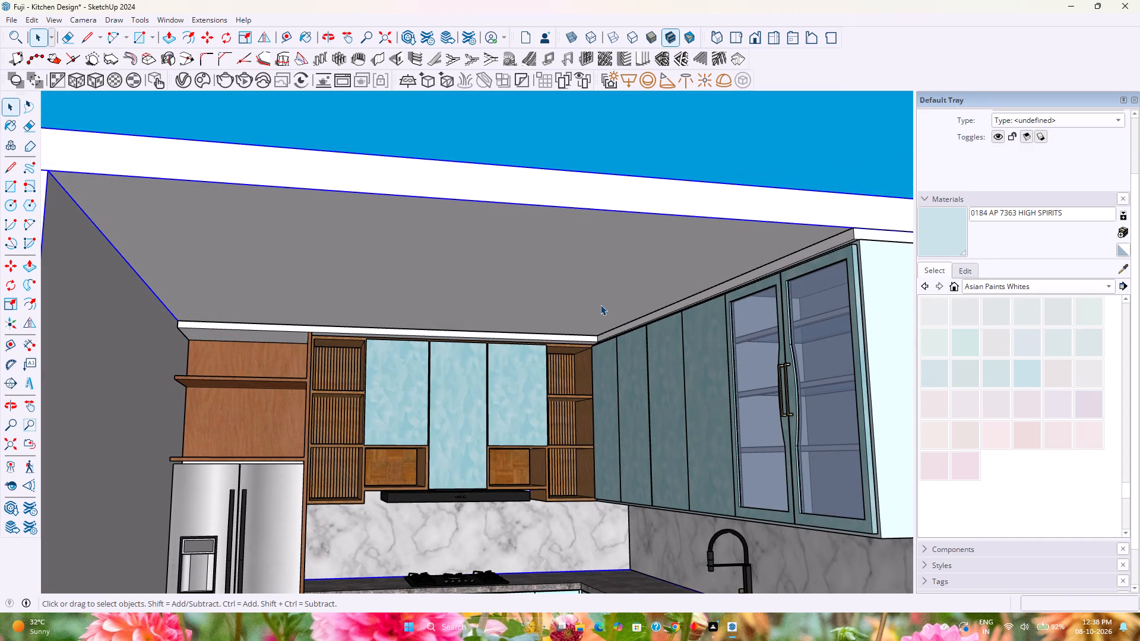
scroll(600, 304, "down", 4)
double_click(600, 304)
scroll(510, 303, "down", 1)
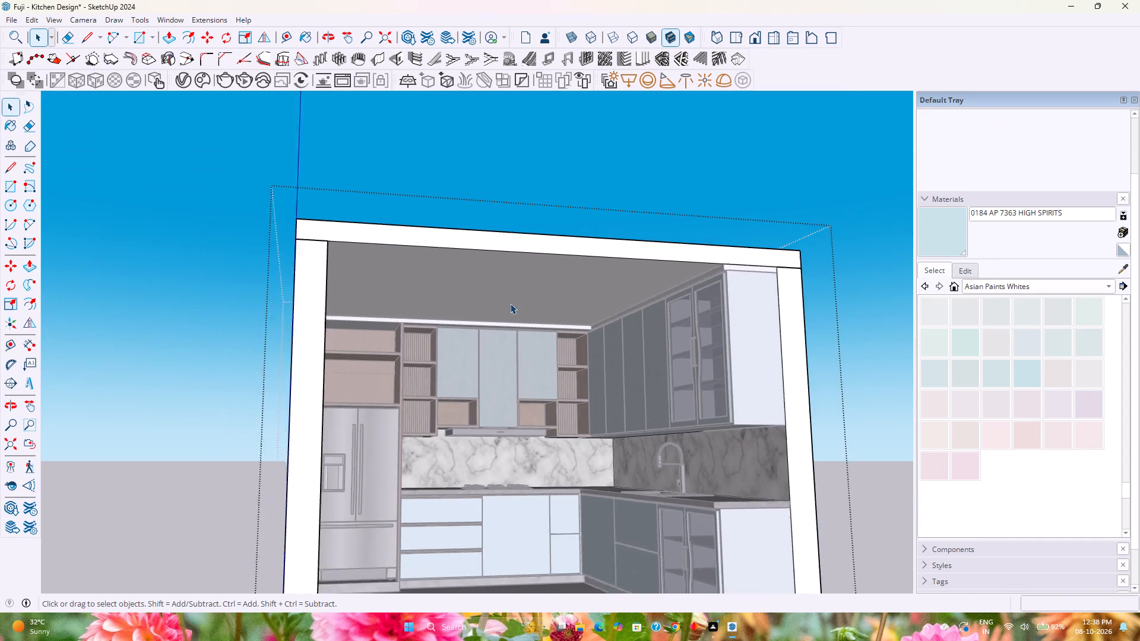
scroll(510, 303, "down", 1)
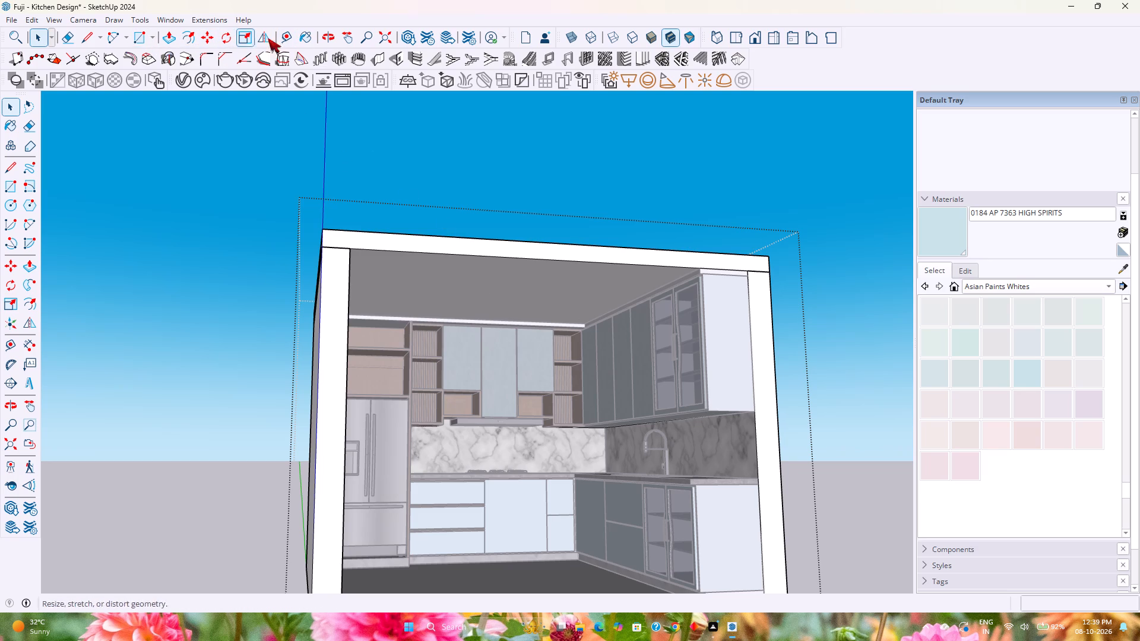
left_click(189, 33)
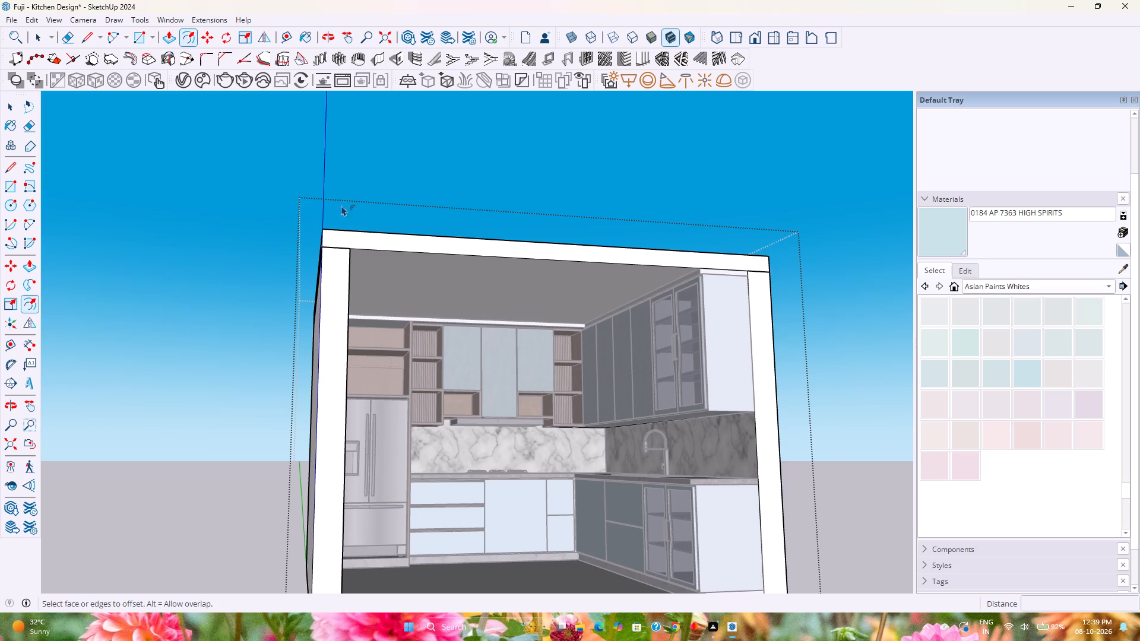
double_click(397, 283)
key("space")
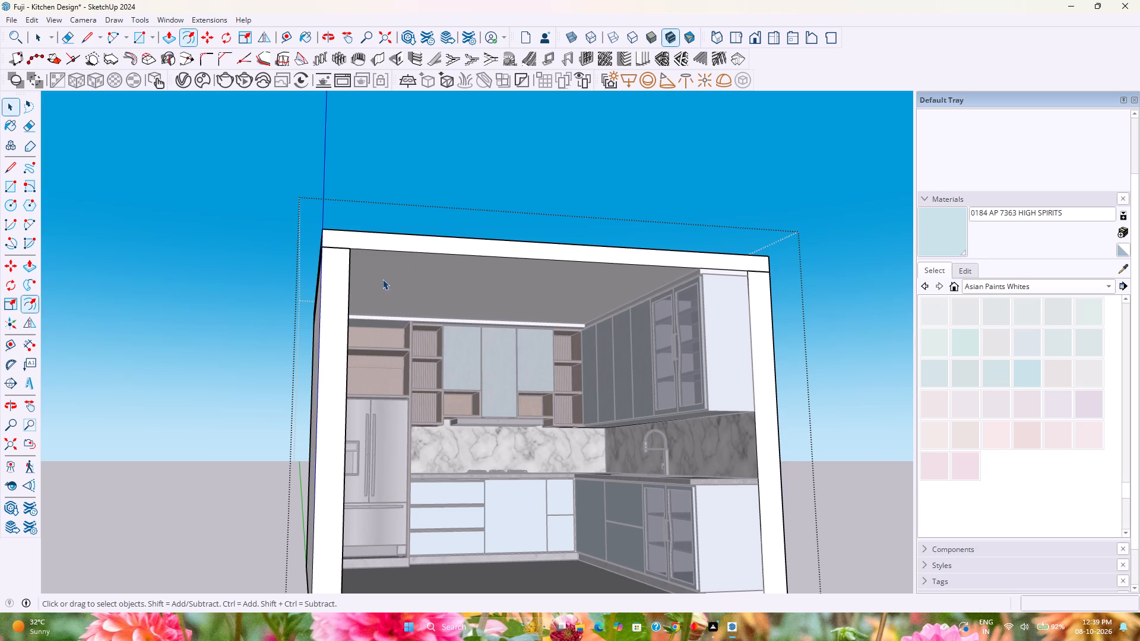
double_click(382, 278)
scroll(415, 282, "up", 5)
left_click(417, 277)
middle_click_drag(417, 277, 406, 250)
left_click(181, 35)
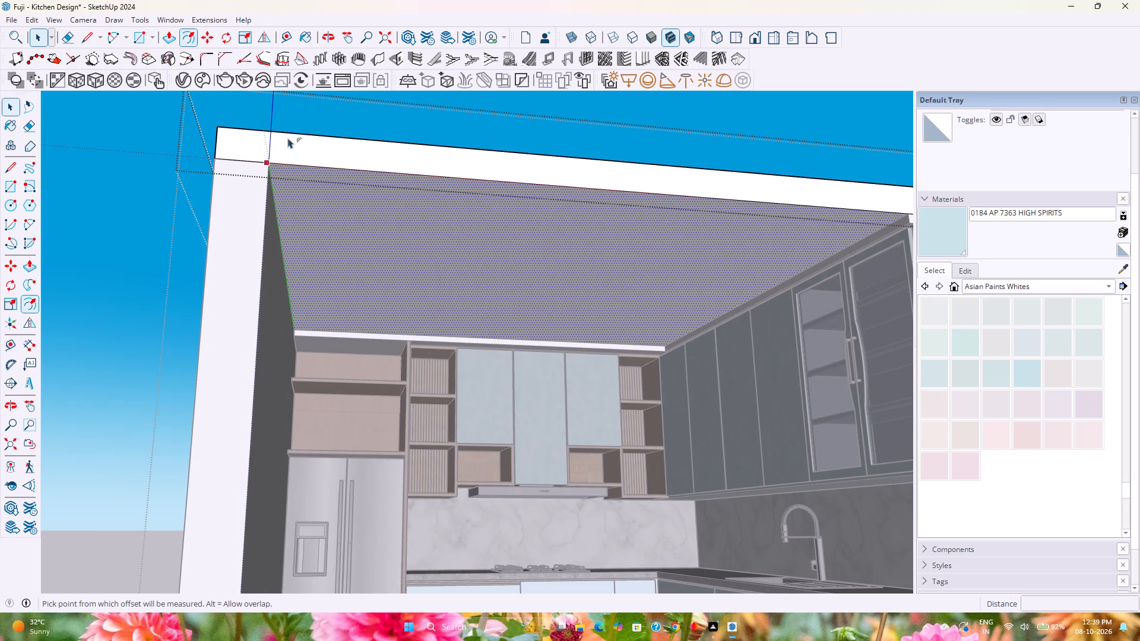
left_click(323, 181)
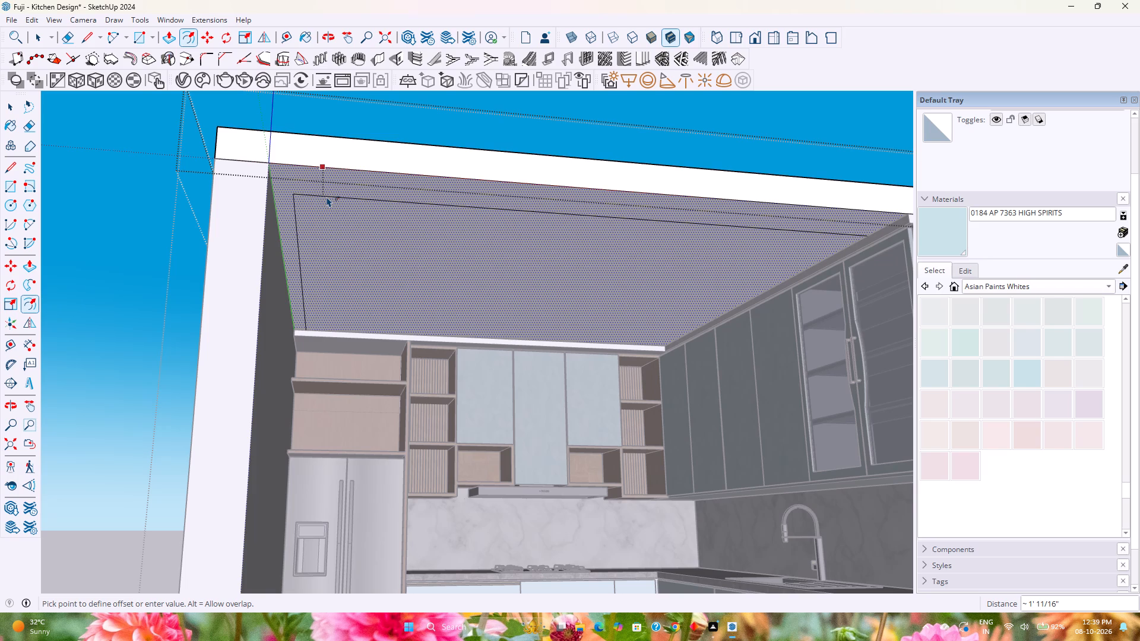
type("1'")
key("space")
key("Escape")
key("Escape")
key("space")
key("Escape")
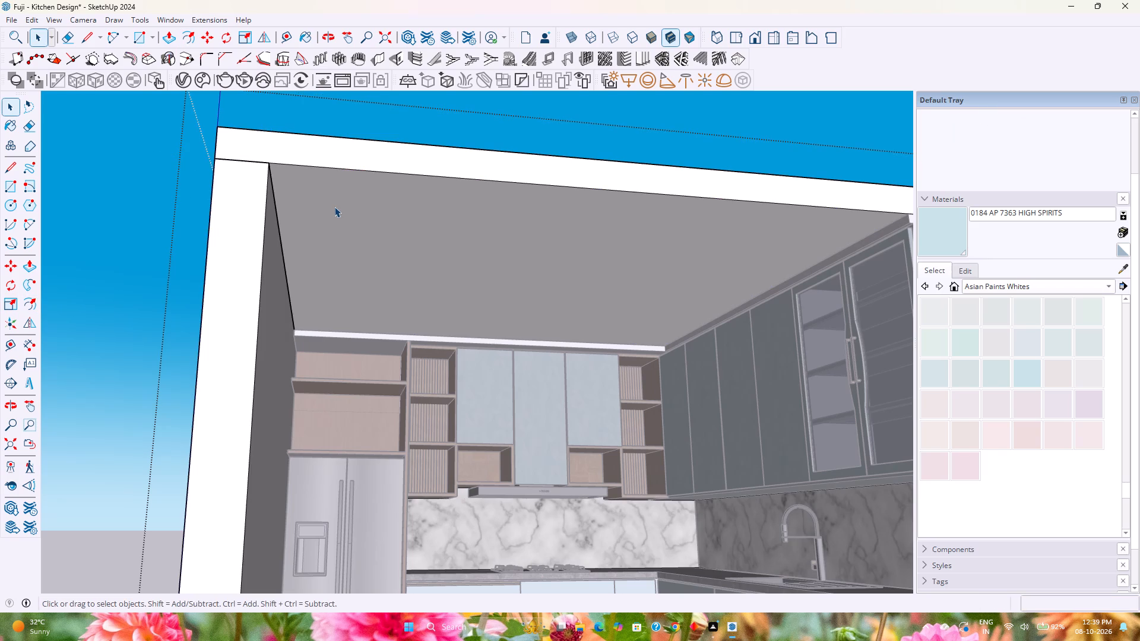
Place a guide on the ceiling about 10' 5" from the refrigerator-side wall, aligned with the sink-side wall cabinets' top edge.
double_click(334, 207)
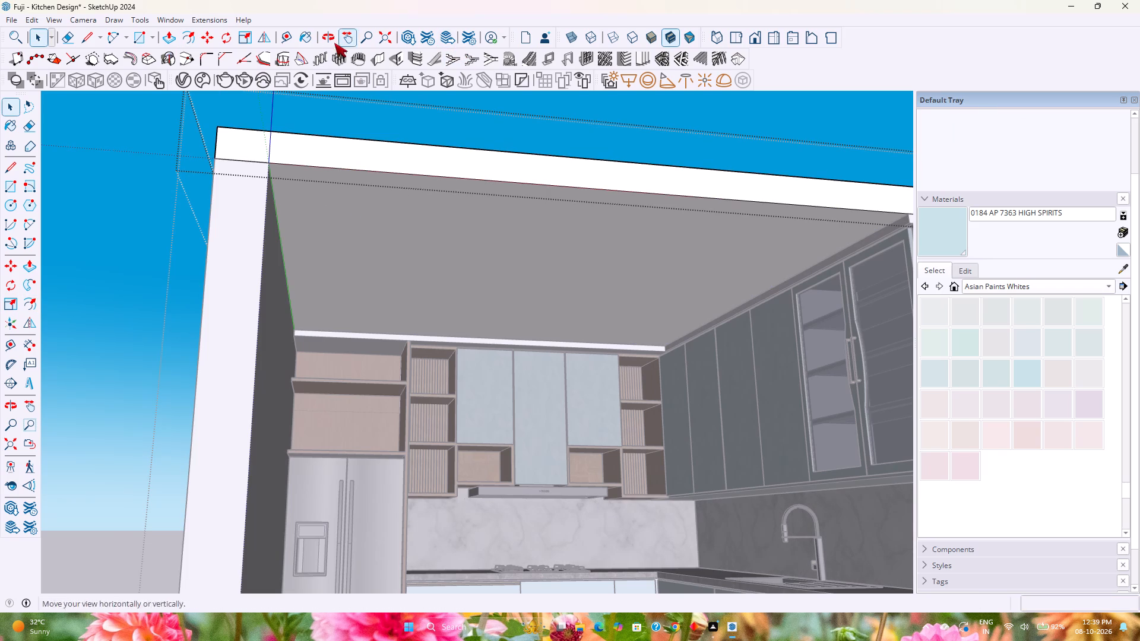
left_click(289, 40)
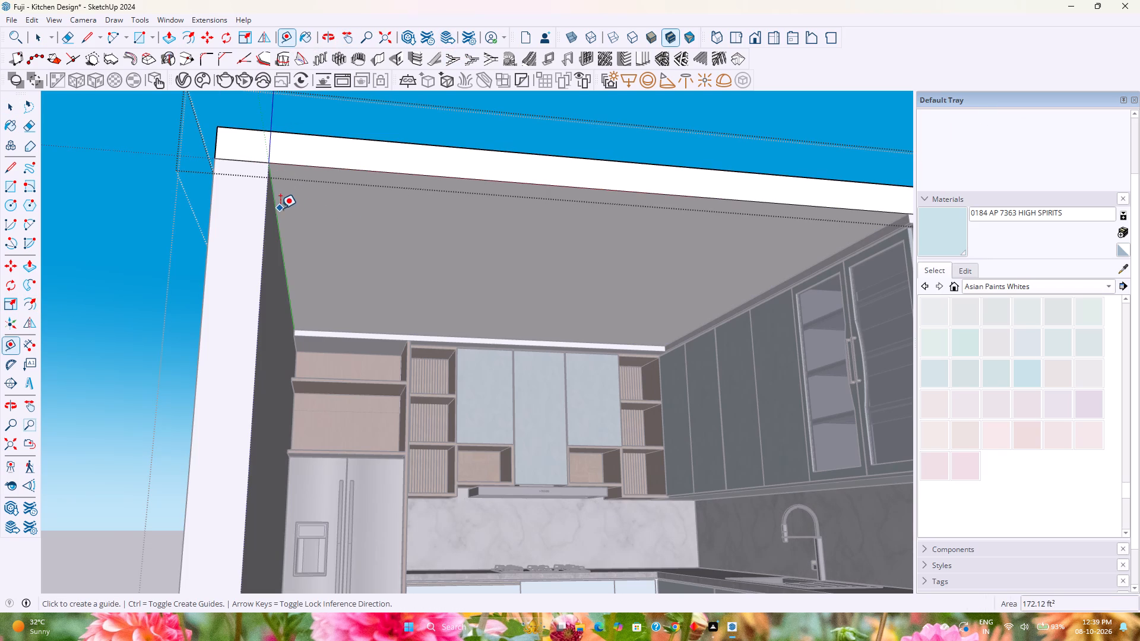
left_click(278, 209)
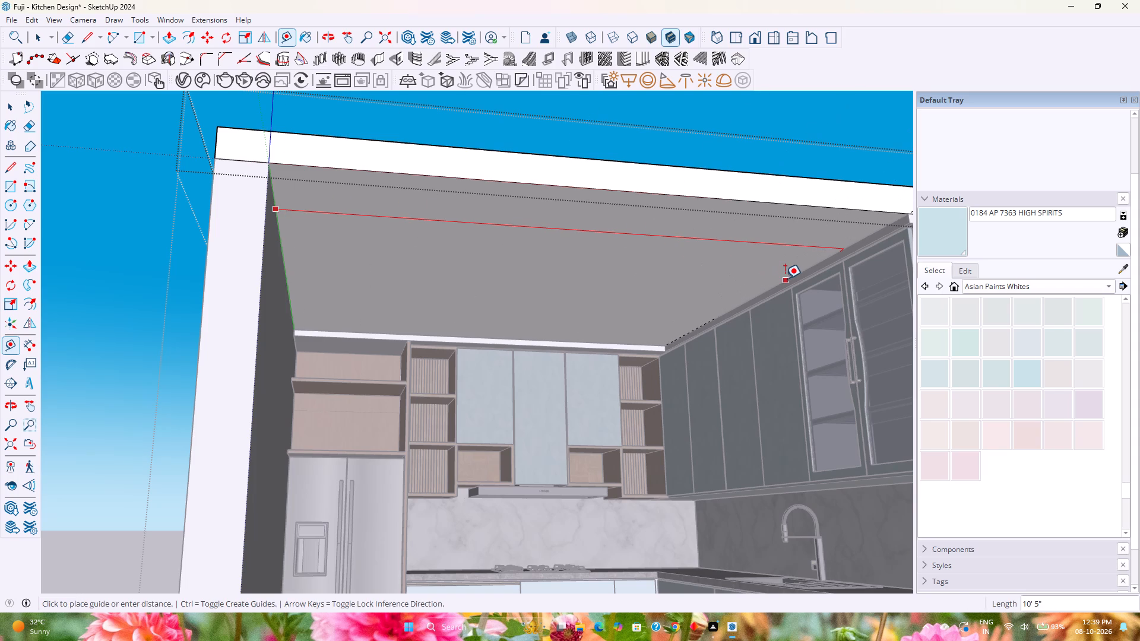
left_click(785, 278)
key("space")
key("Escape")
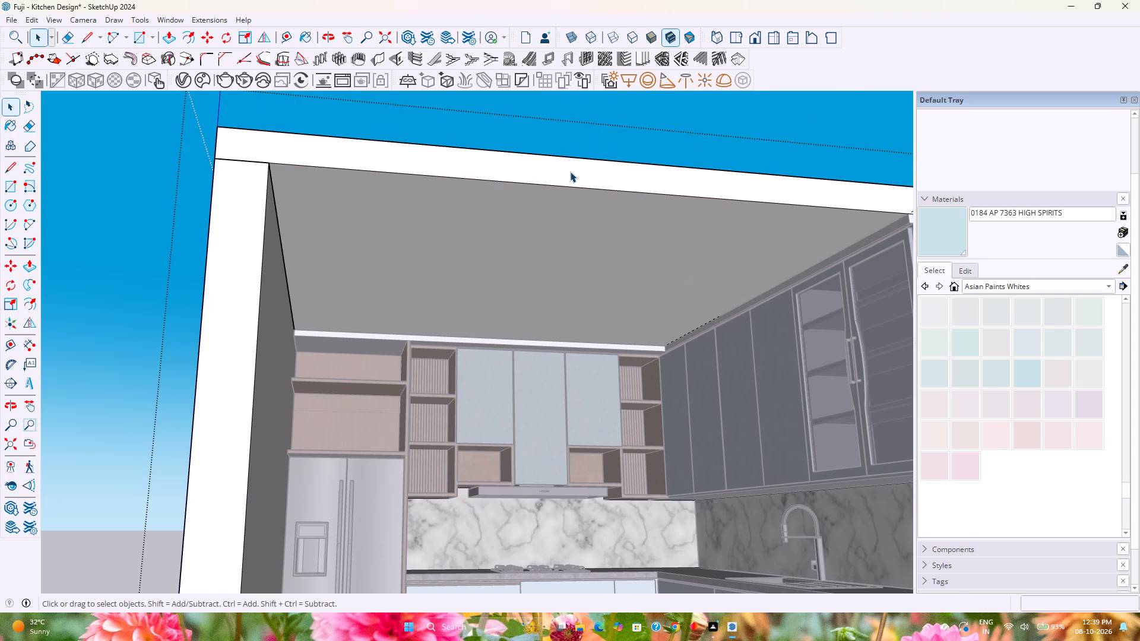
Hide the kitchen cabinetry and appliance group, leaving the room shell and its marble backsplash.
left_click(569, 173)
key("Escape")
left_click(569, 173)
right_click(569, 173)
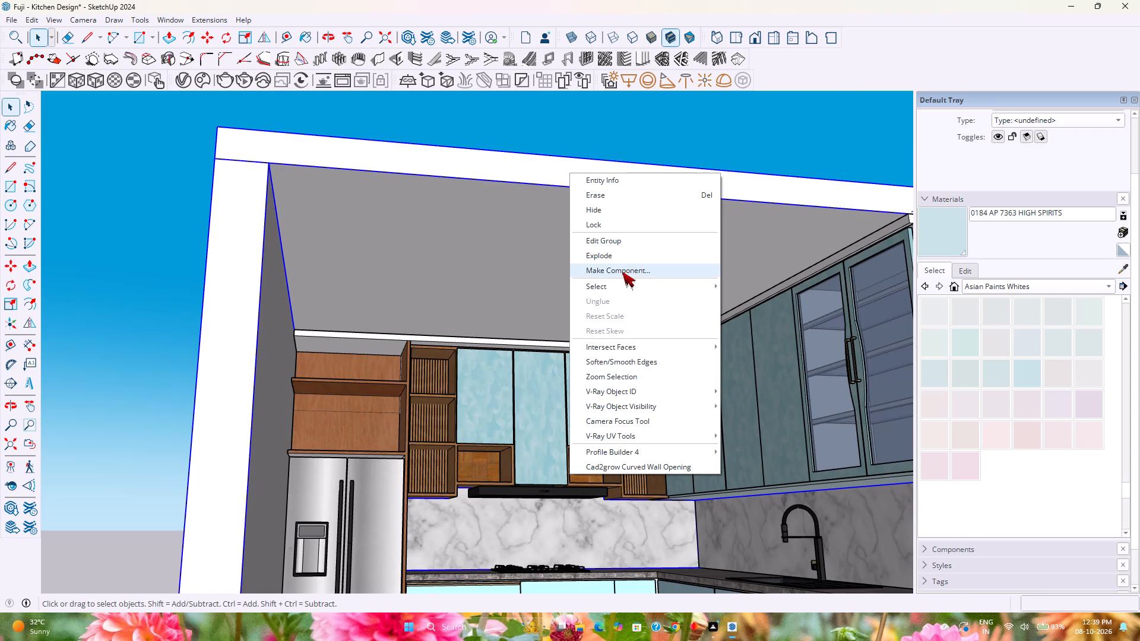
left_click(753, 297)
right_click(520, 373)
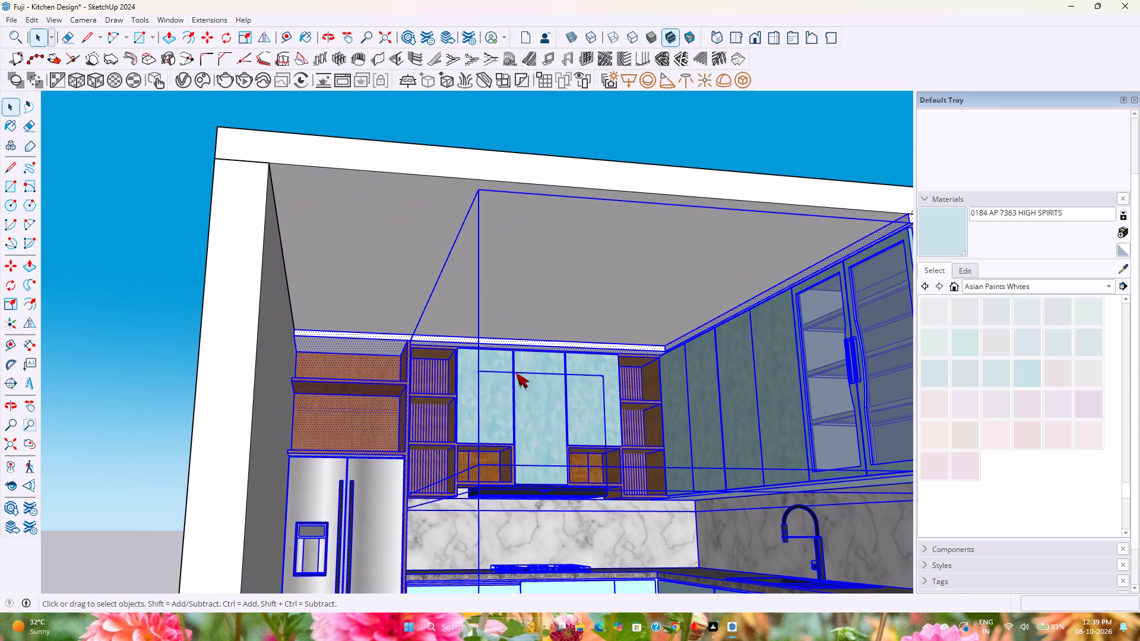
left_click(555, 71)
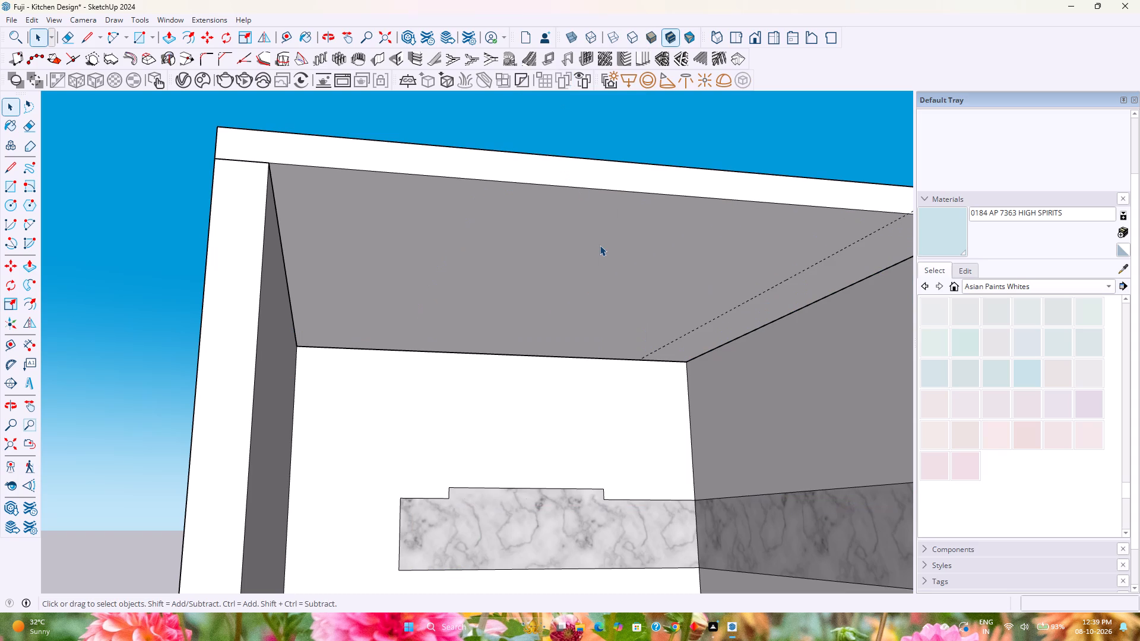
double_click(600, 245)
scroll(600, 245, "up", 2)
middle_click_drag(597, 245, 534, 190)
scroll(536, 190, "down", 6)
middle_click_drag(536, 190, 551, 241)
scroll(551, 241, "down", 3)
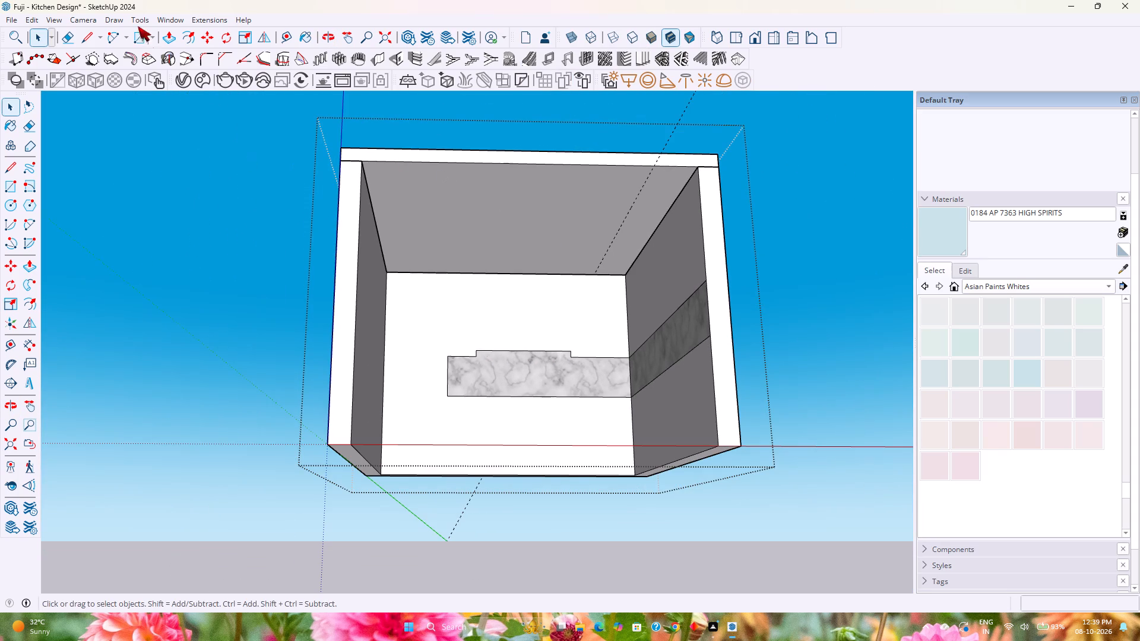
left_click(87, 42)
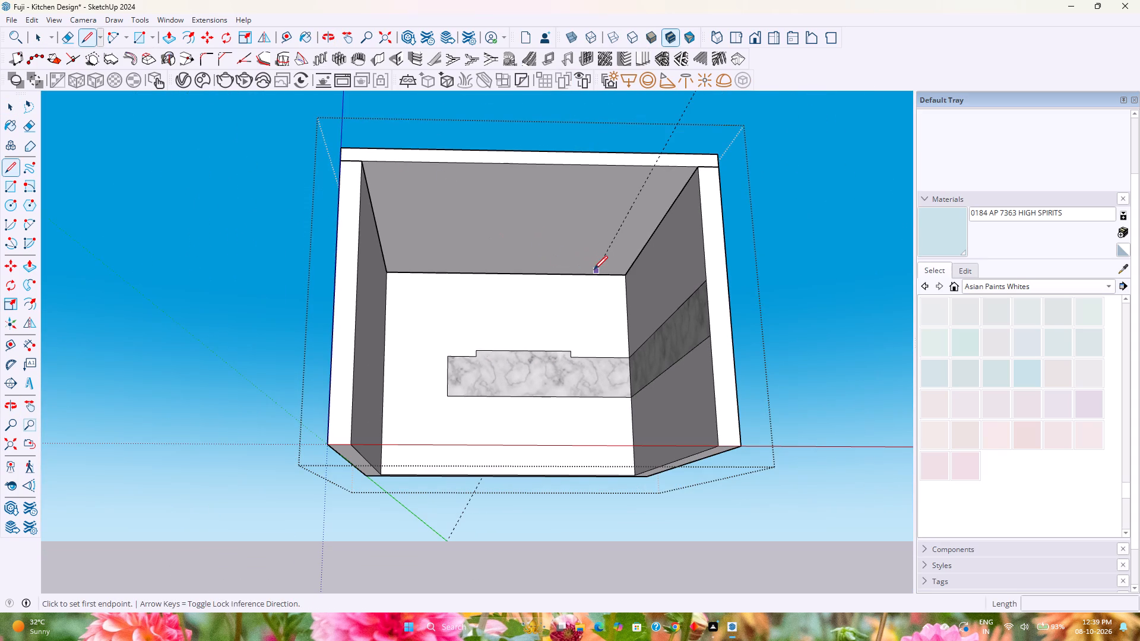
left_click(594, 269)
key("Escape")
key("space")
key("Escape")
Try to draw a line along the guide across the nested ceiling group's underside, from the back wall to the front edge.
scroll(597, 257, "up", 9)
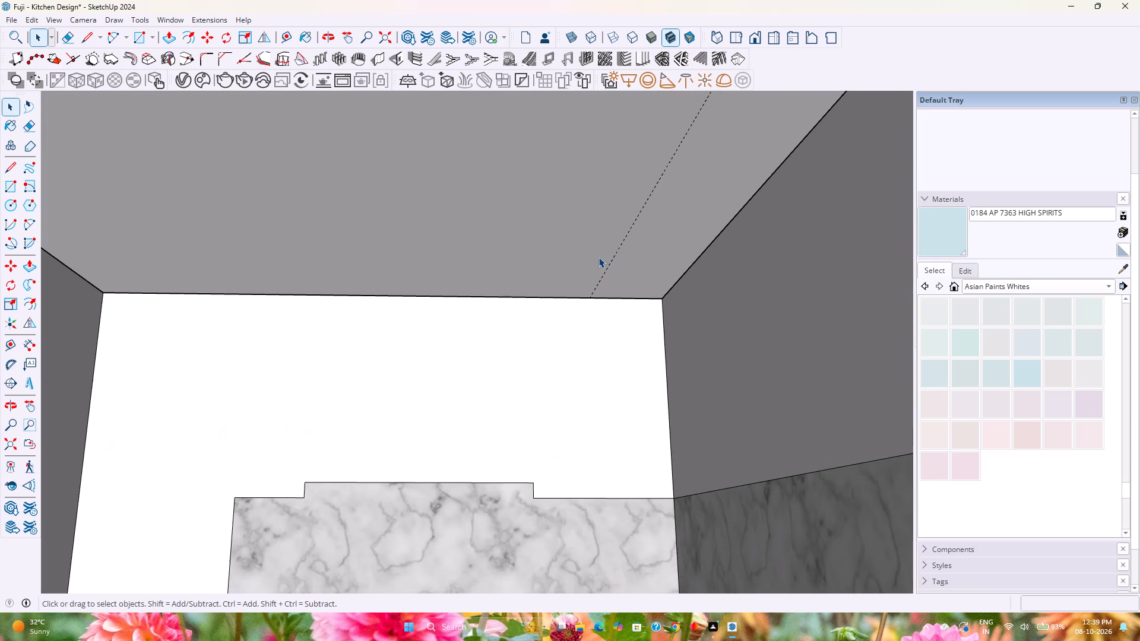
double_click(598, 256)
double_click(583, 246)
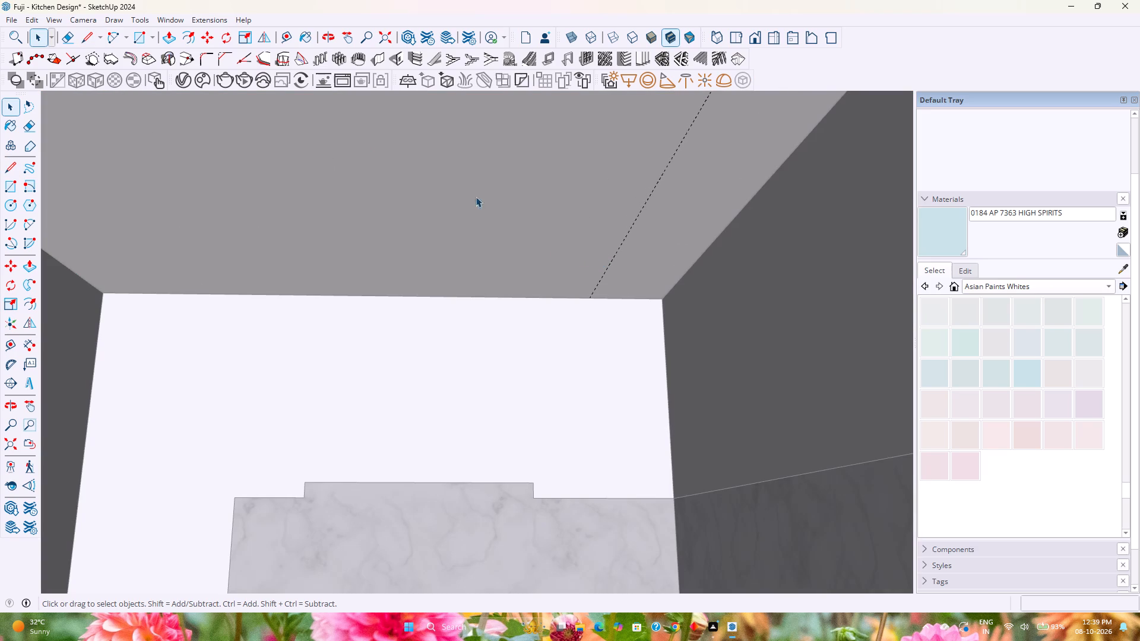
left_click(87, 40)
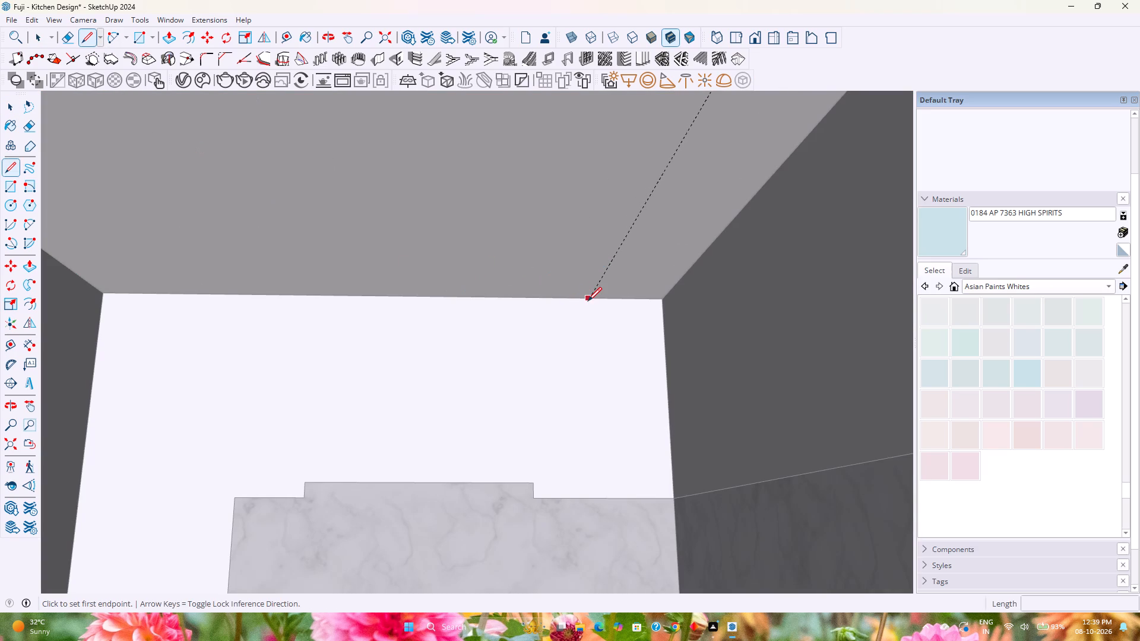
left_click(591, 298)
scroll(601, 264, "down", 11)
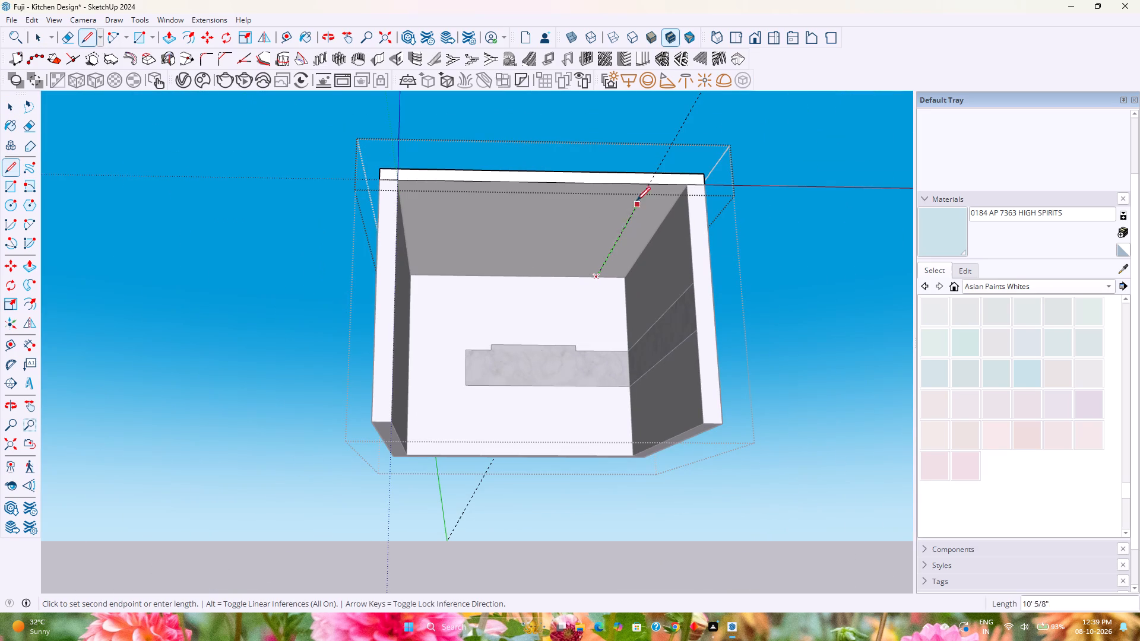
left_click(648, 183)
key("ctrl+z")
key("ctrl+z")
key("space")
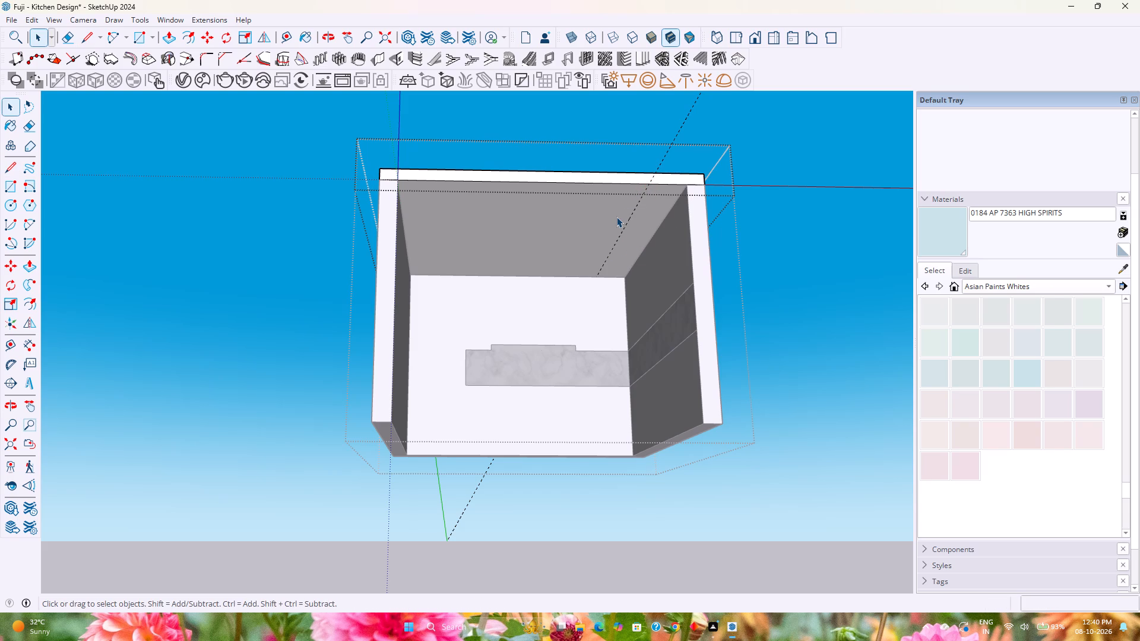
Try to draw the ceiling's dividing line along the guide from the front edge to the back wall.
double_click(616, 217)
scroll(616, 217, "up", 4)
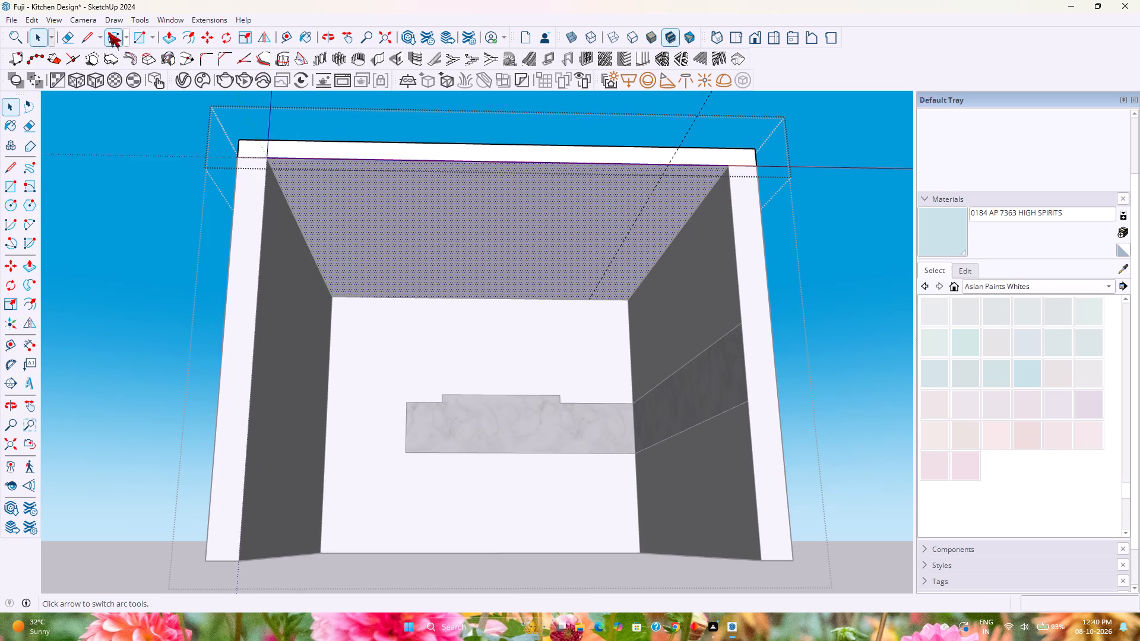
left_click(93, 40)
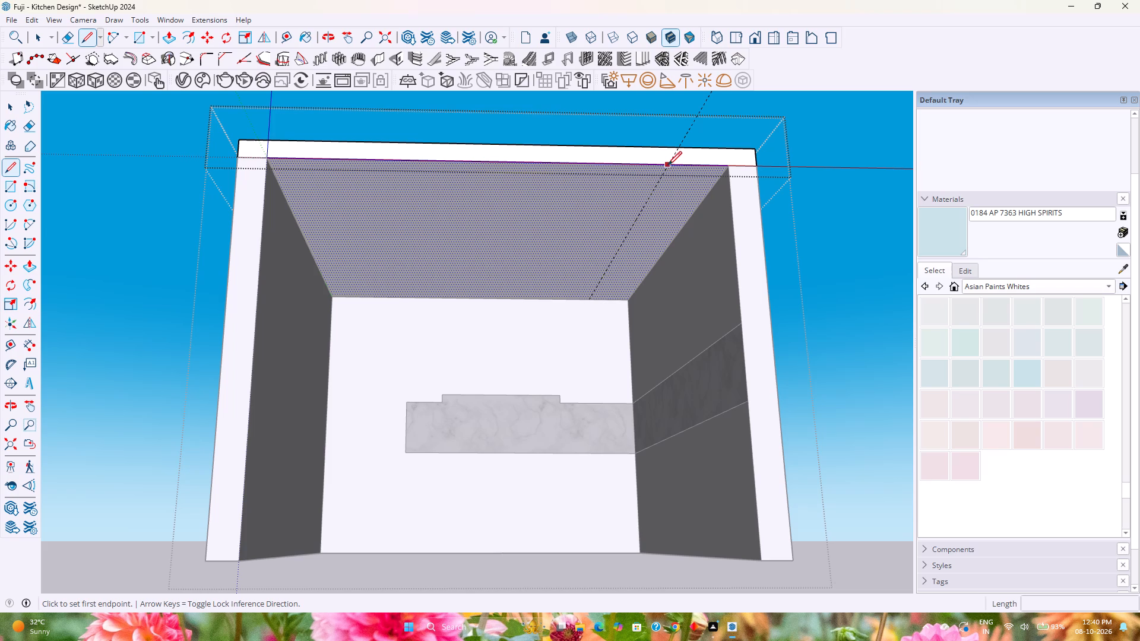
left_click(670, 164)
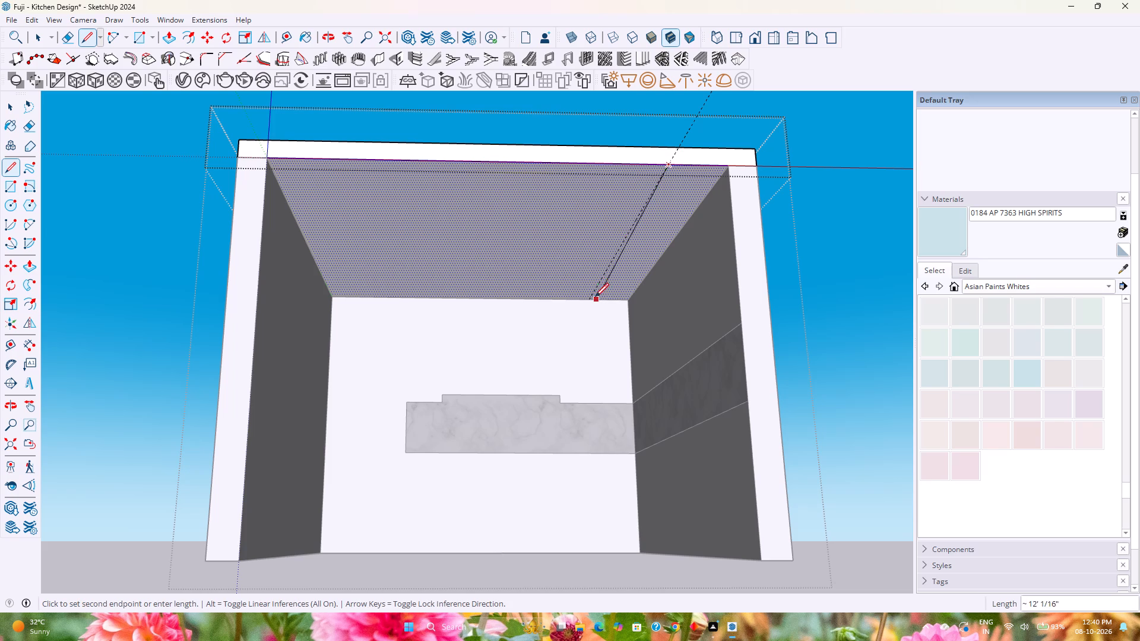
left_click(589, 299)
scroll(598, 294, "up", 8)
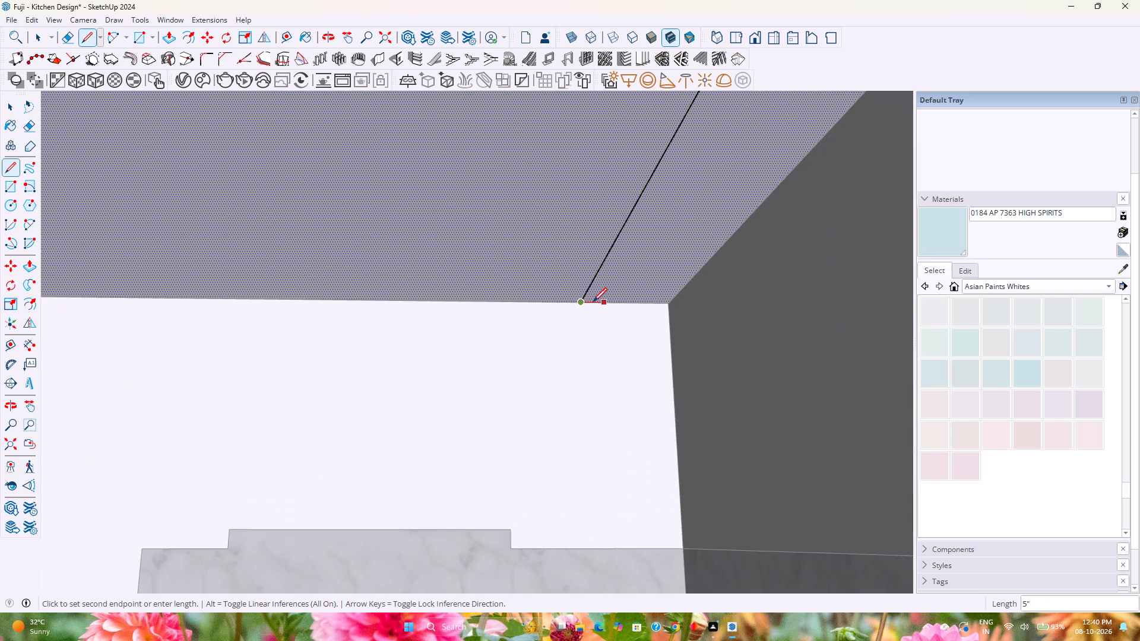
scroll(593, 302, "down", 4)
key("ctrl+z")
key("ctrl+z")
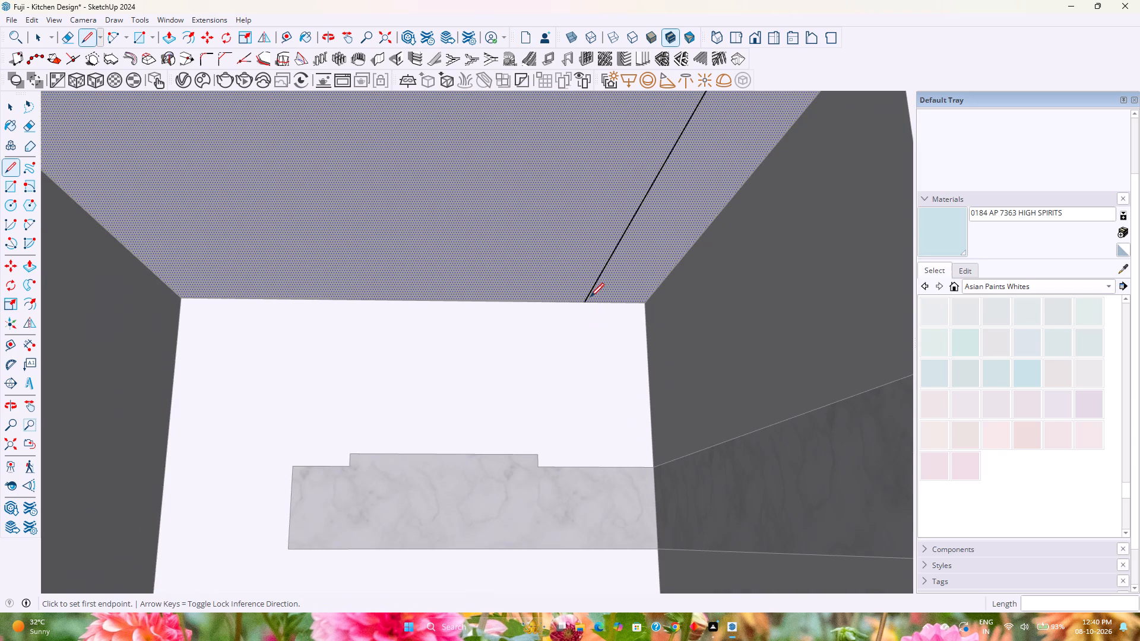
Draw a line about 12' 9" long along the guide on the ceiling's underside, from the slab's outer back edge to its front edge.
scroll(596, 299, "down", 6)
middle_click_drag(559, 299, 937, 332)
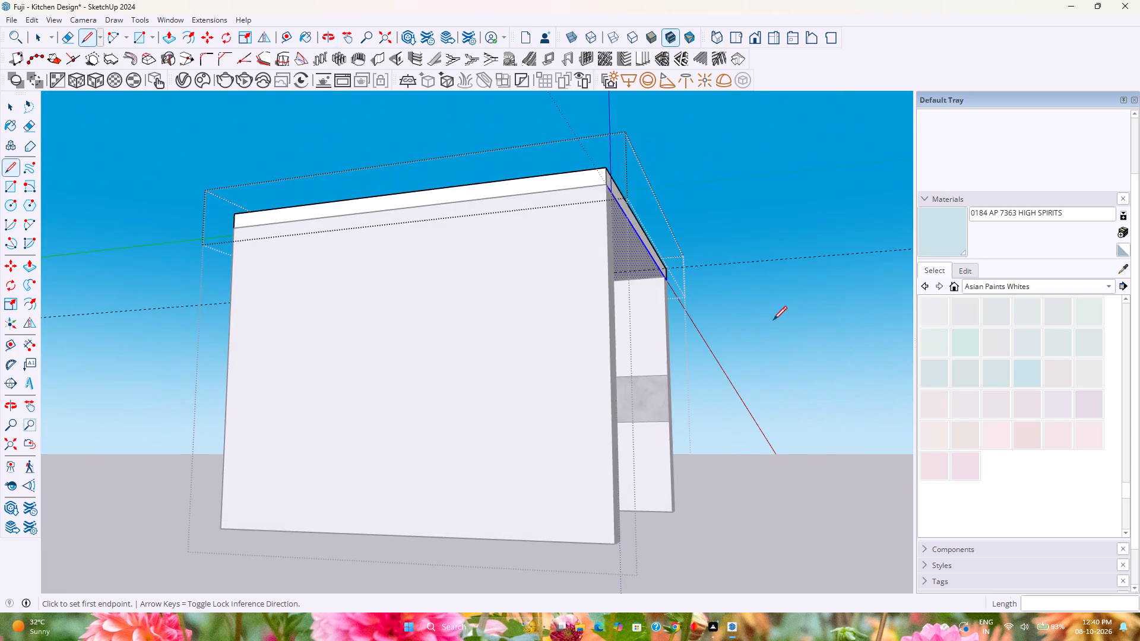
scroll(598, 309, "down", 5)
middle_click_drag(518, 302, 913, 315)
scroll(346, 263, "up", 4)
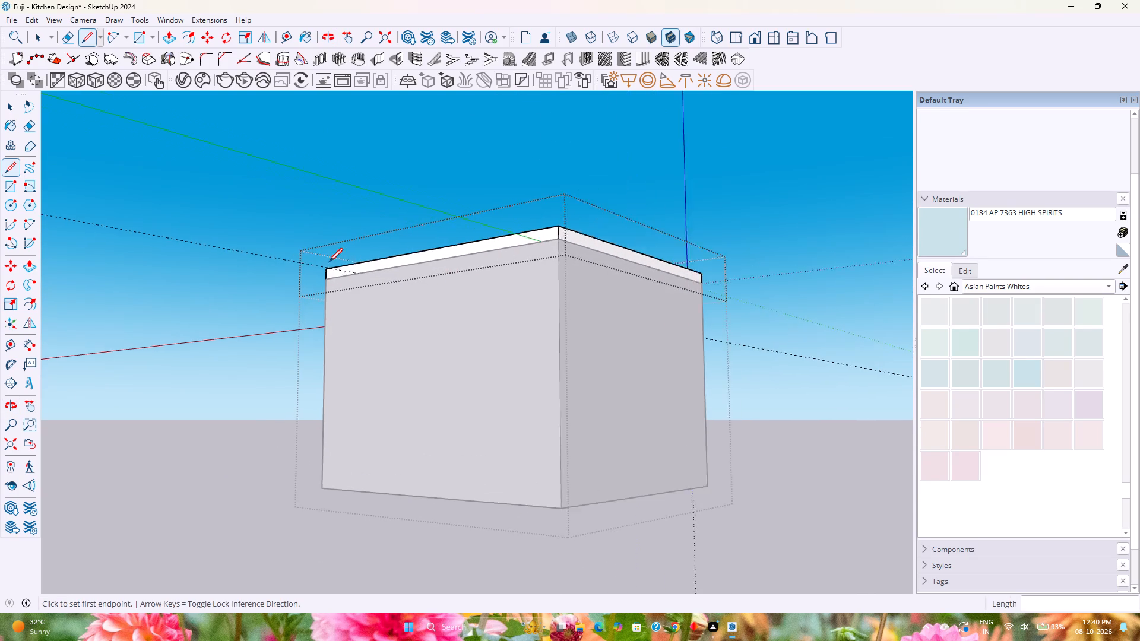
scroll(329, 262, "up", 4)
left_click(354, 278)
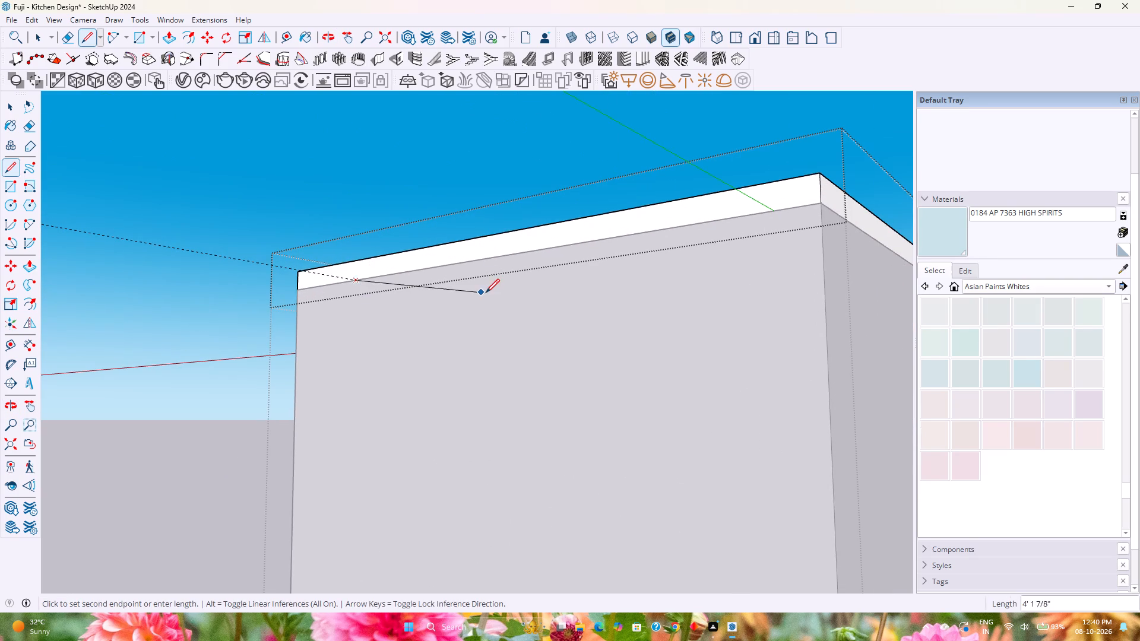
scroll(486, 293, "down", 6)
middle_click_drag(489, 288, 0, 258)
scroll(632, 300, "down", 1)
middle_click_drag(604, 303, 319, 293)
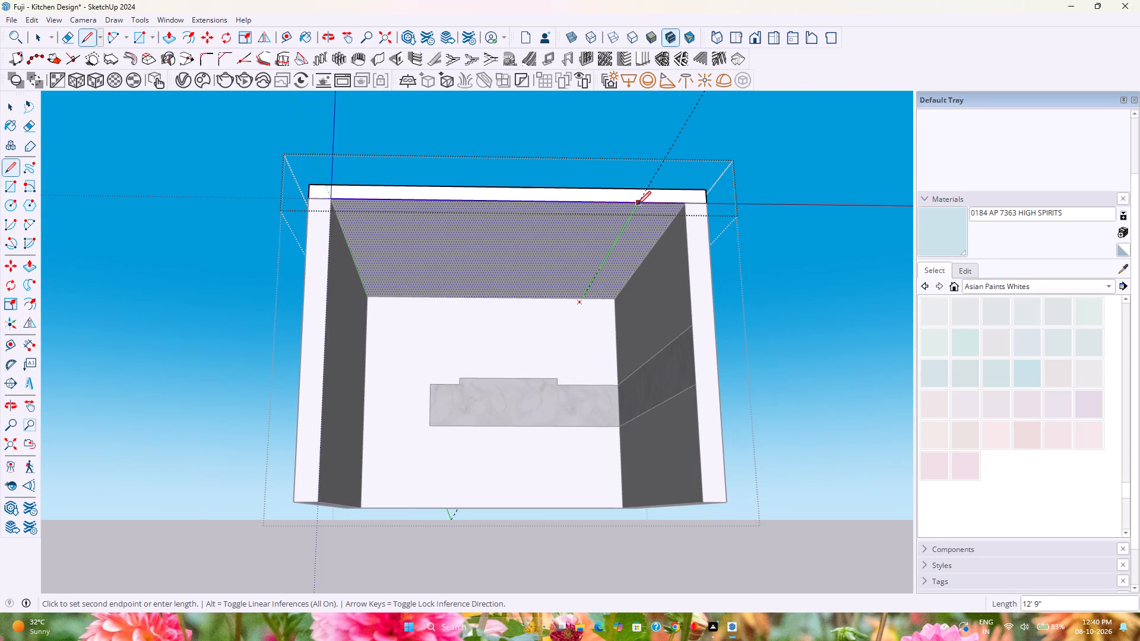
left_click(637, 205)
key("space")
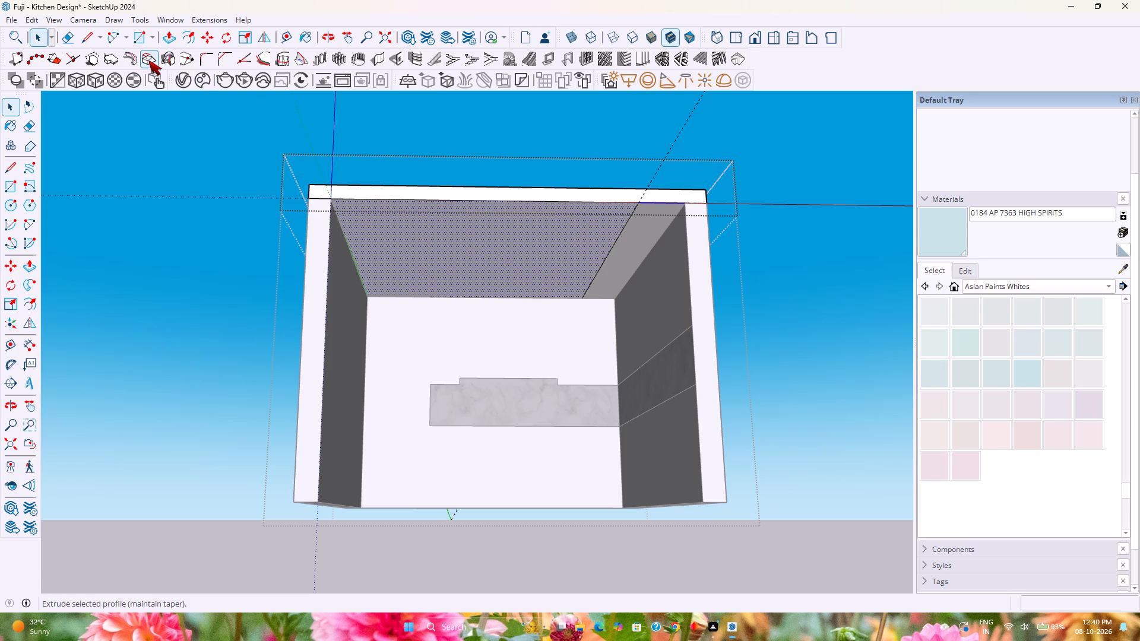
Copy the ceiling's dividing line 10' 5" over to the refrigerator-side wall's corner and leave the ceiling group.
left_click(610, 247)
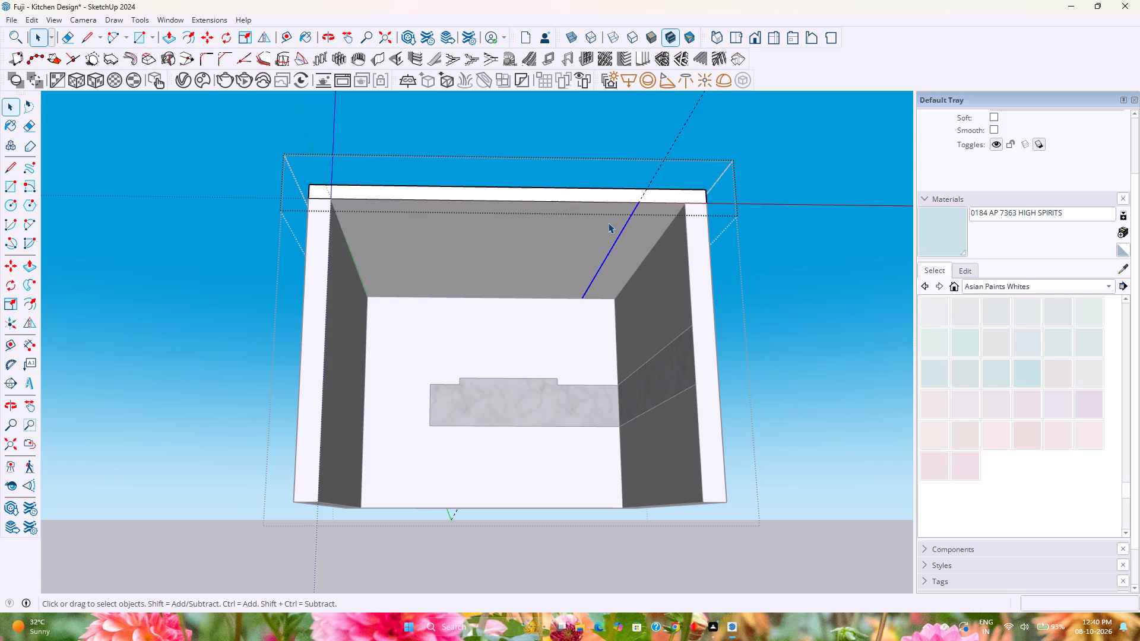
key("m")
left_click(637, 203)
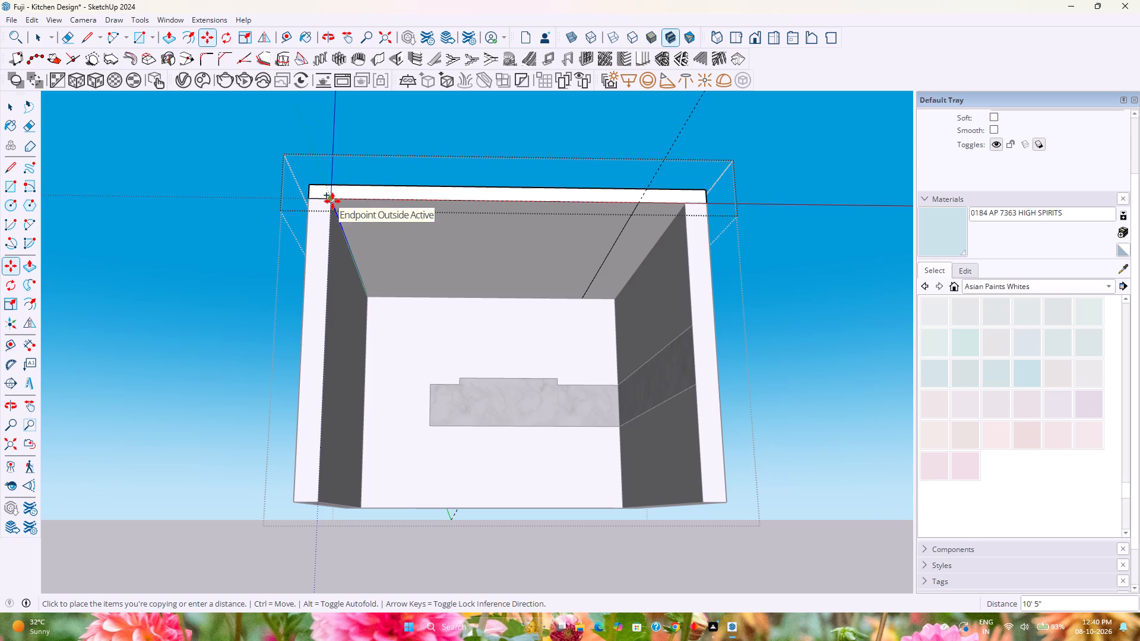
scroll(332, 201, "up", 20)
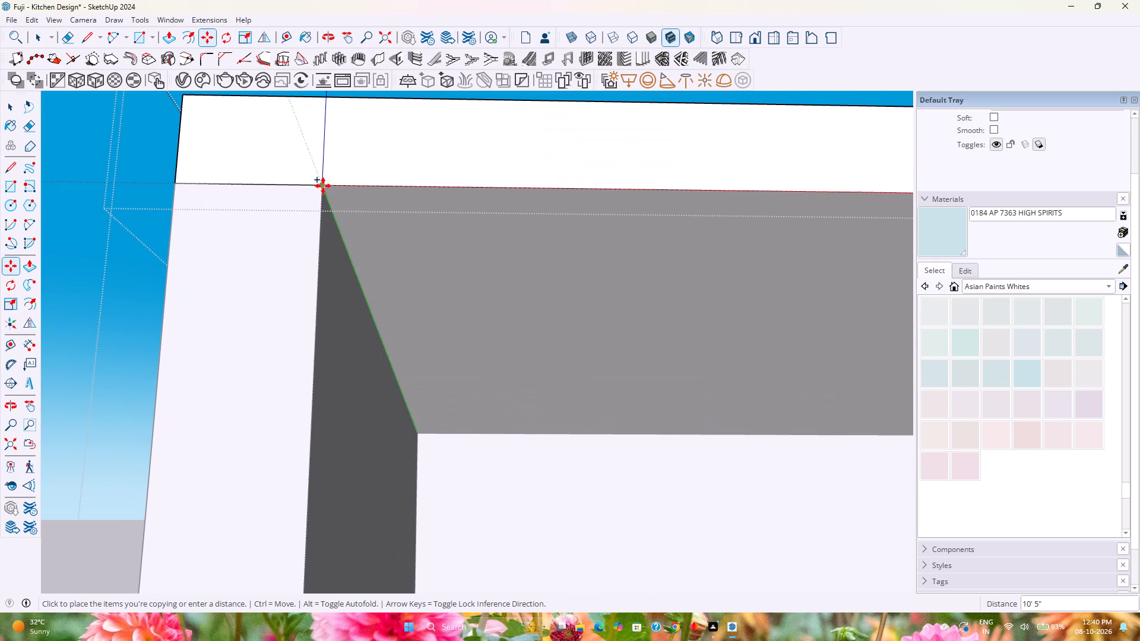
left_click(323, 186)
key("space")
scroll(412, 234, "down", 9)
middle_click_drag(496, 250, 463, 215)
scroll(461, 211, "down", 9)
left_click(828, 257)
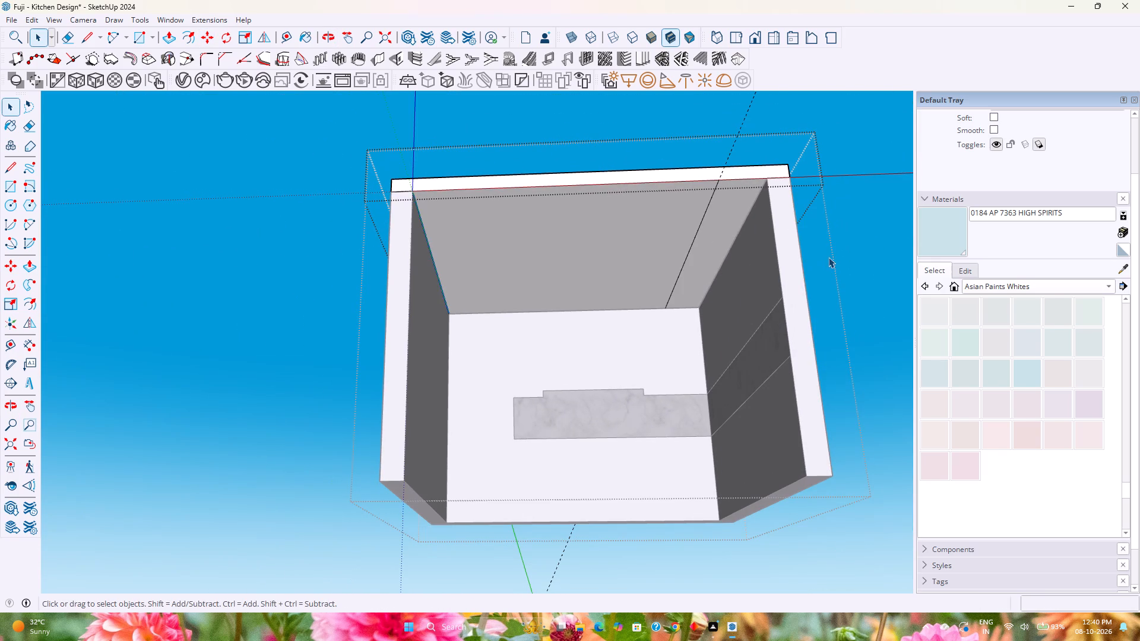
Leave the room shell group and unhide the kitchen cabinetry and appliance group.
left_click(34, 20)
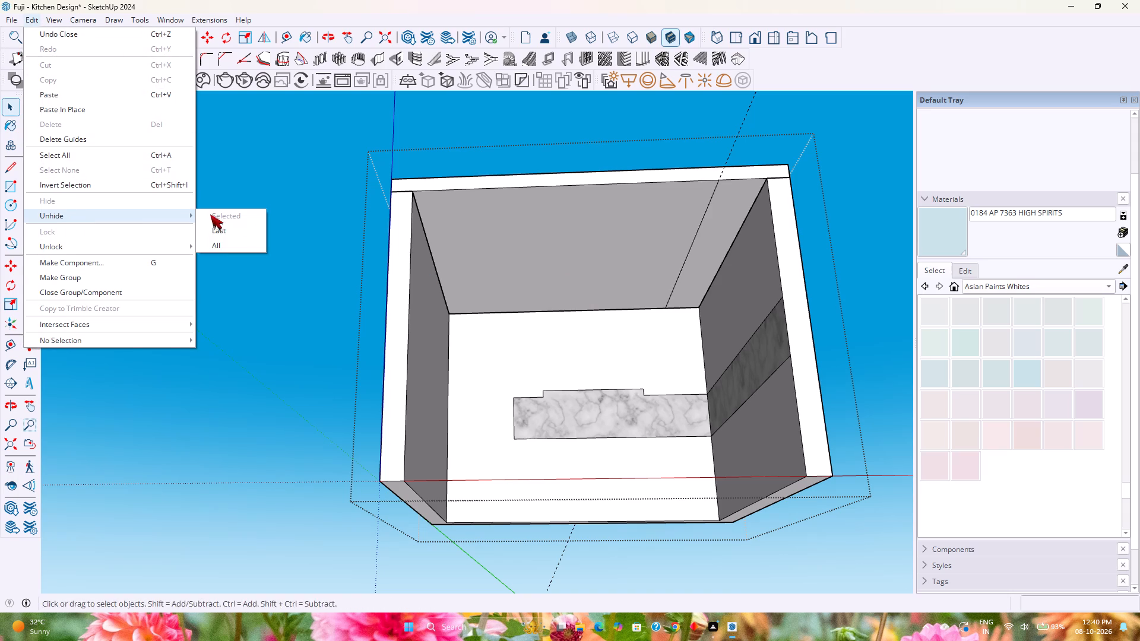
left_click(236, 243)
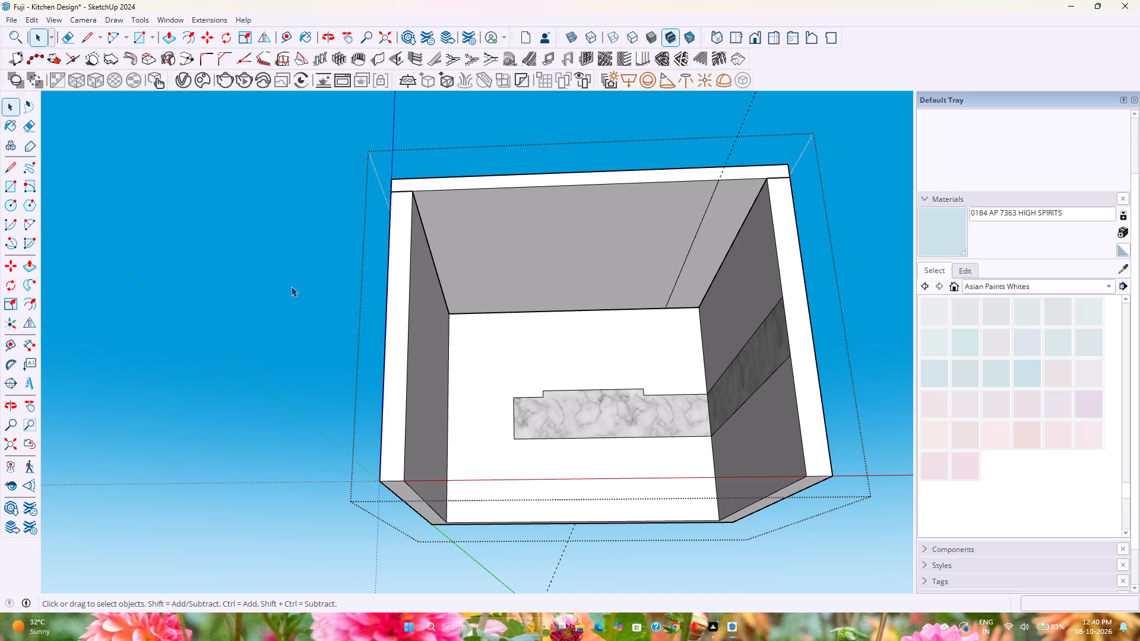
left_click(287, 285)
left_click(36, 17)
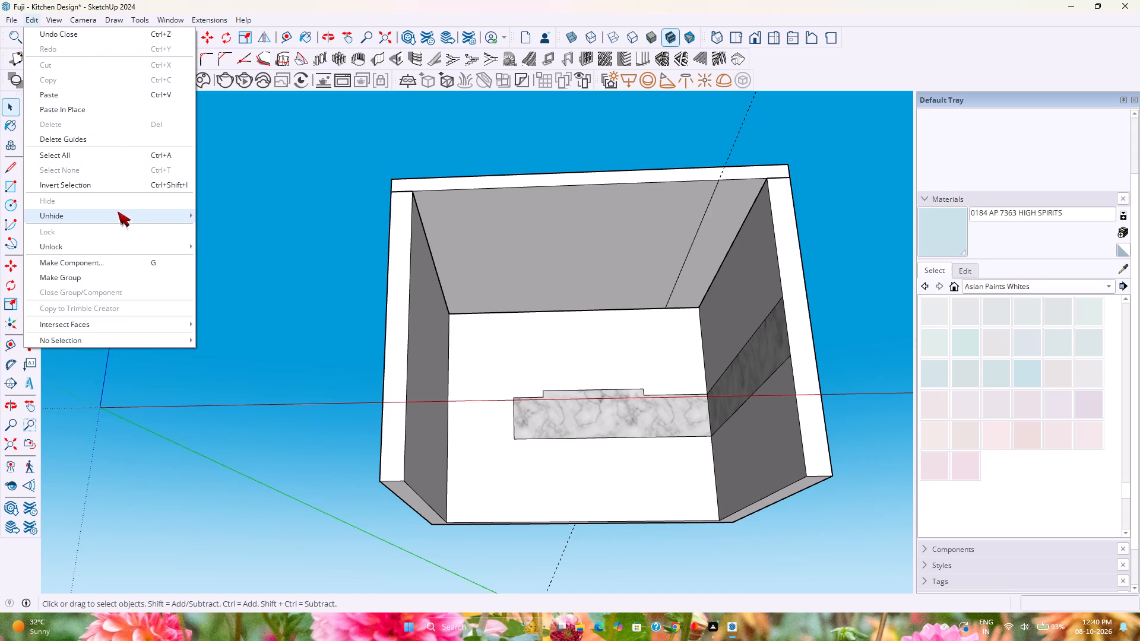
left_click(240, 238)
Delete all guides from the model and save the file.
middle_click_drag(415, 259, 484, 373)
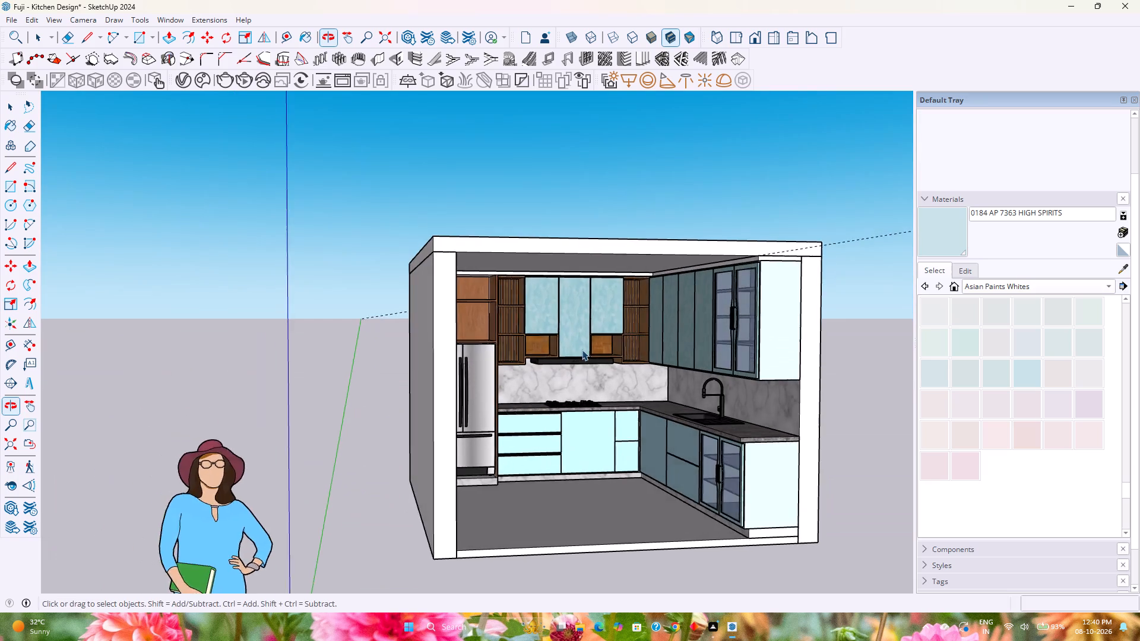
scroll(659, 344, "up", 3)
middle_click_drag(659, 342, 606, 289)
middle_click_drag(588, 236, 612, 343, "shift")
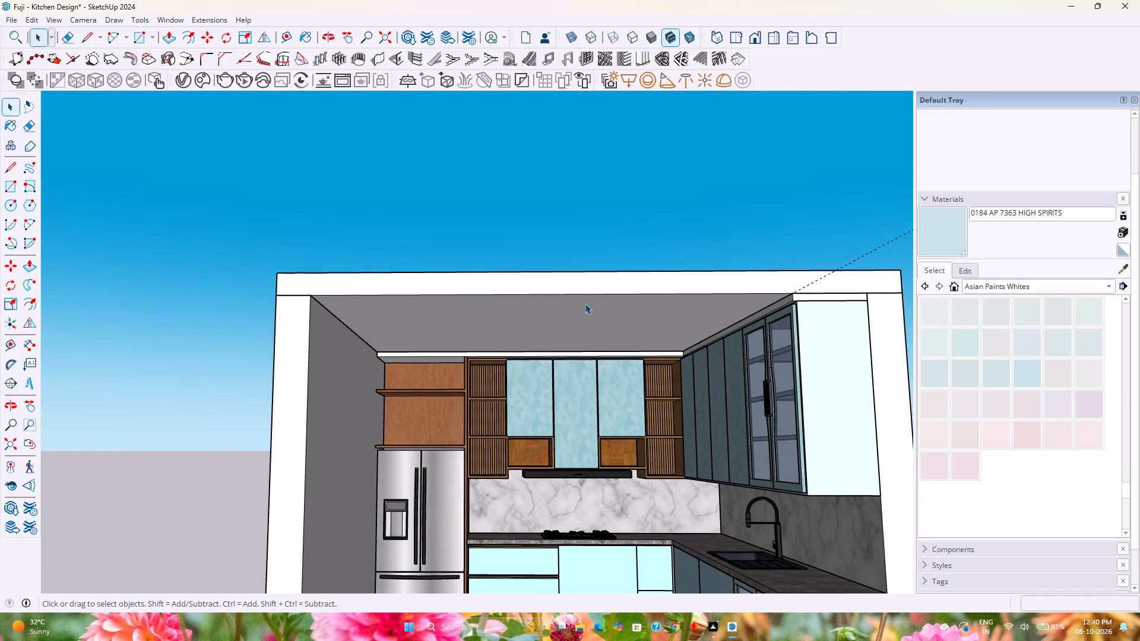
middle_click_drag(585, 303, 574, 294)
left_click(9, 17)
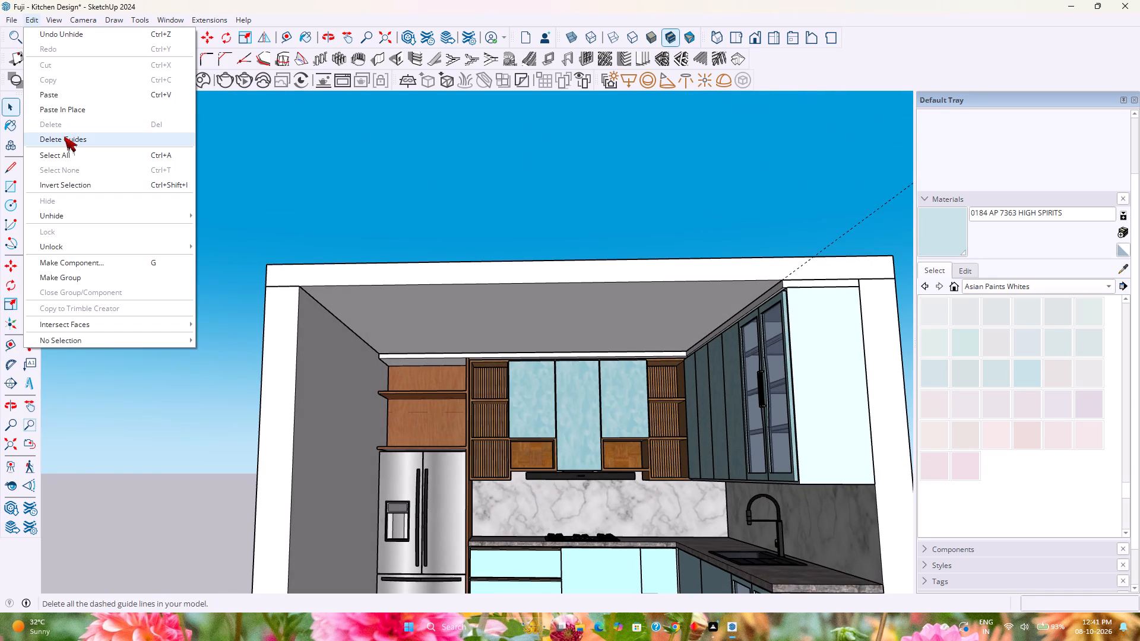
left_click(64, 137)
key("ctrl+s")
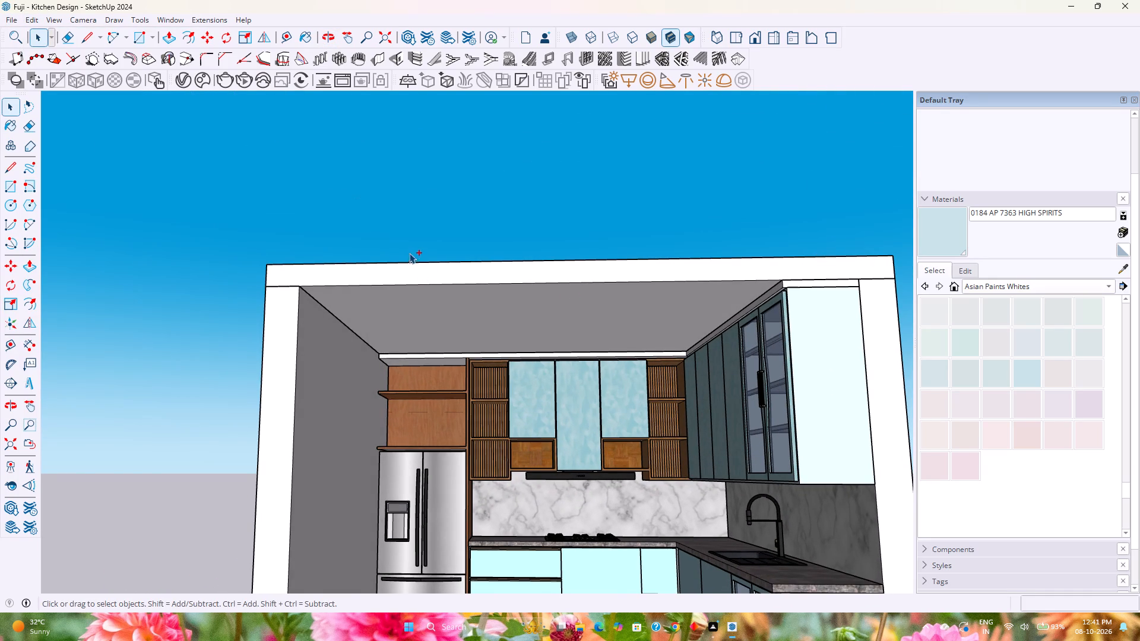
Open the room shell's ceiling group and offset the ceiling underside's outline 1' inward.
scroll(409, 253, "down", 3)
middle_click_drag(505, 304, 461, 226, "shift")
middle_click_drag(467, 229, 531, 253)
double_click(533, 227)
scroll(533, 227, "up", 3)
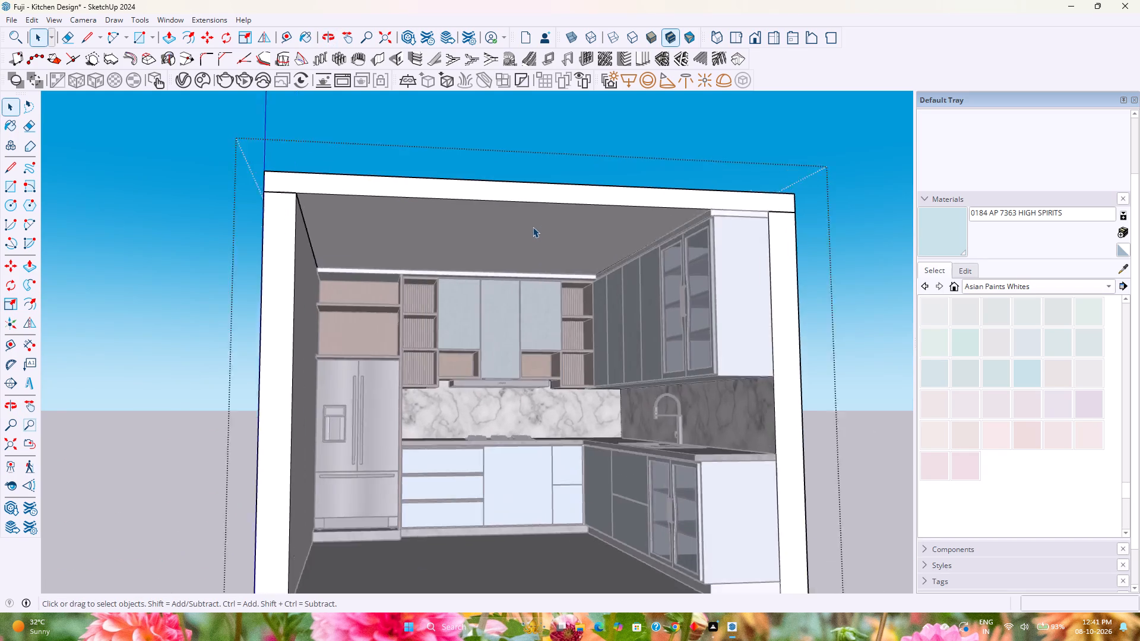
scroll(533, 227, "up", 2)
middle_click_drag(530, 227, 516, 207)
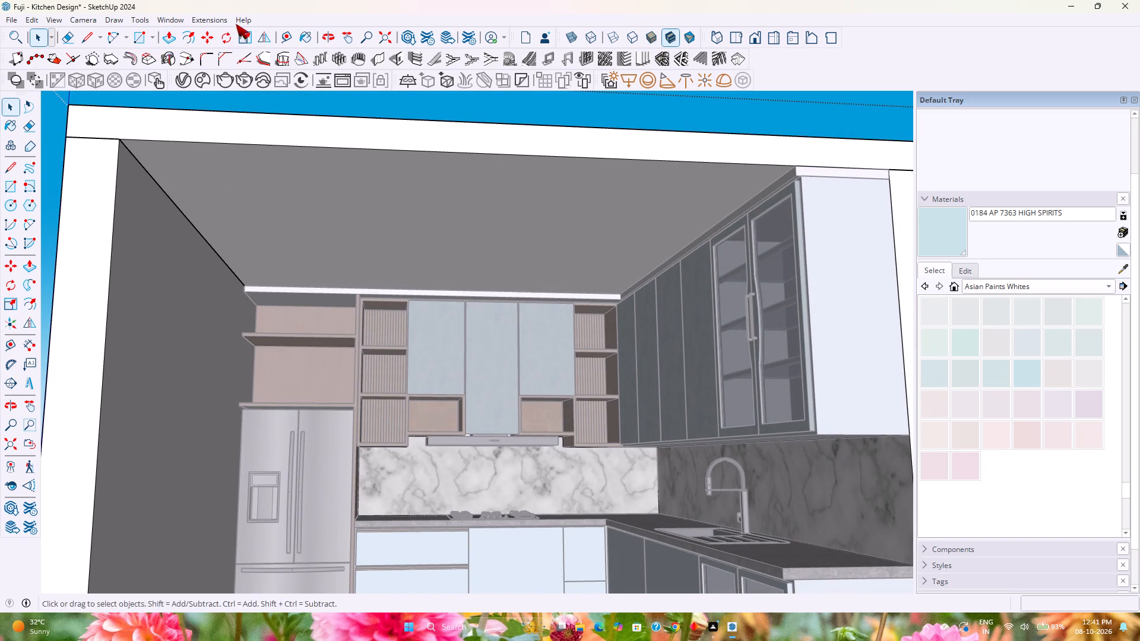
double_click(291, 172)
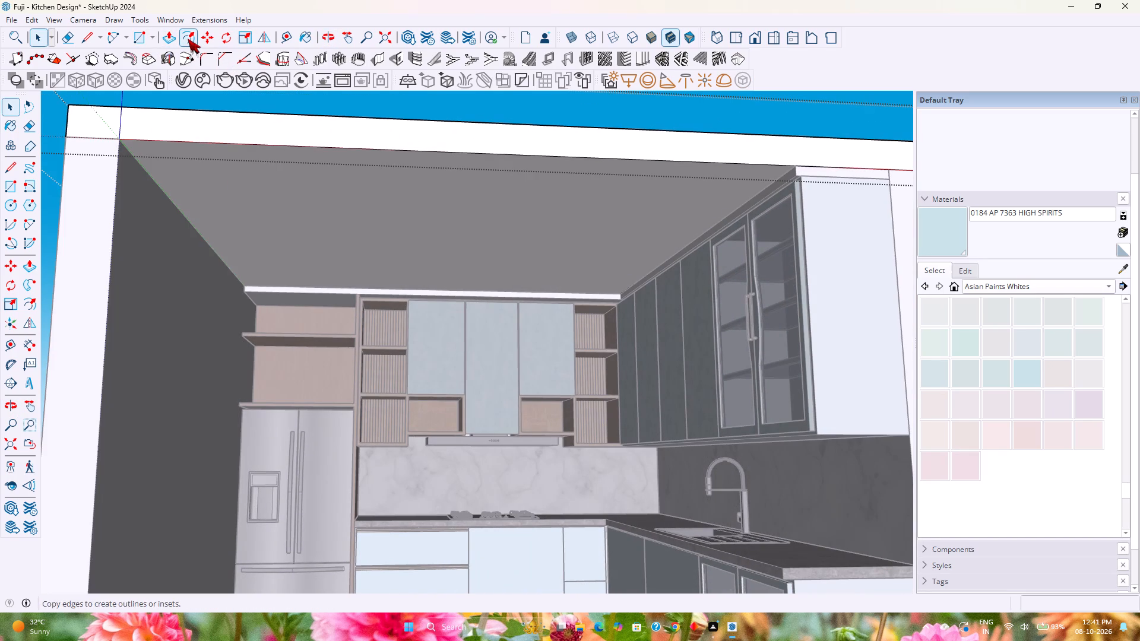
left_click(188, 39)
left_click(229, 157)
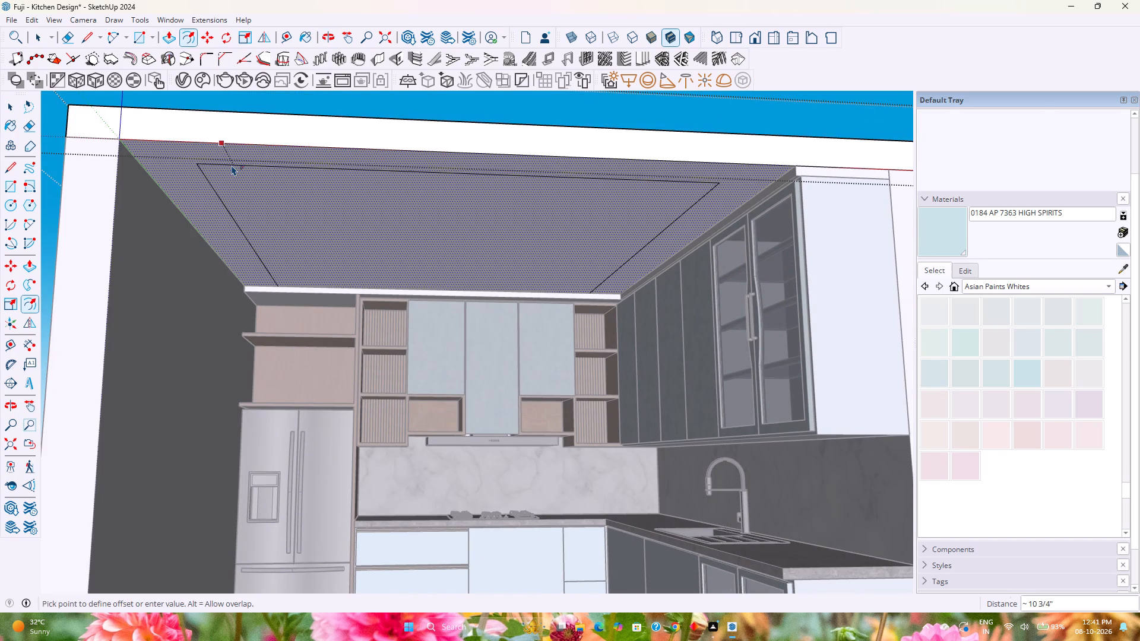
scroll(232, 165, "up", 2)
middle_click_drag(232, 165, 232, 84)
scroll(252, 110, "down", 1)
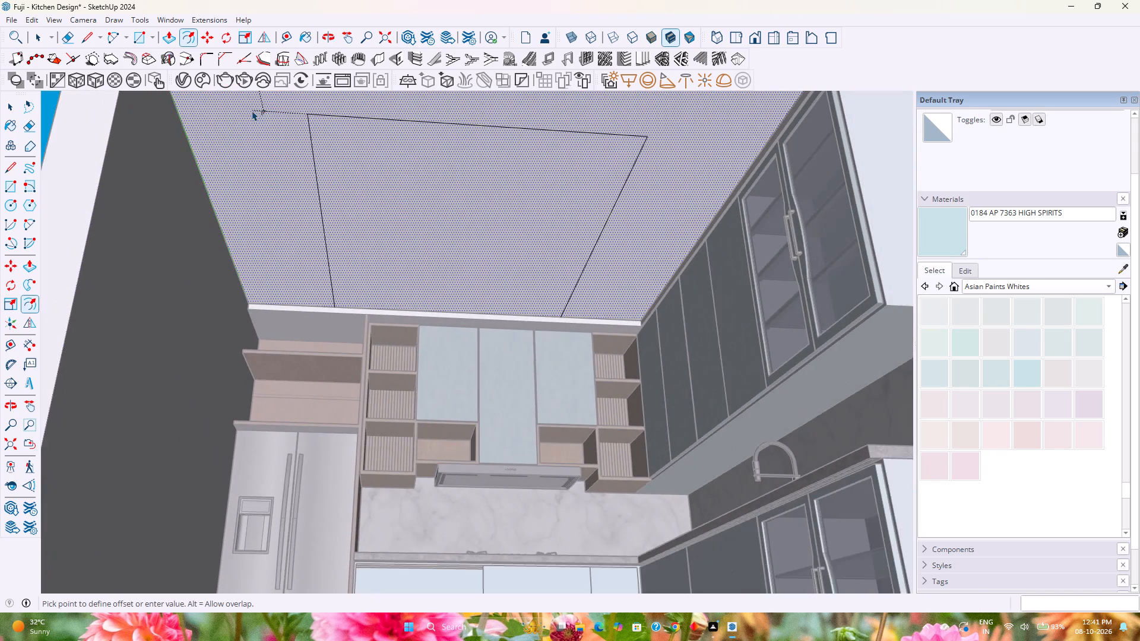
middle_click_drag(252, 110, 274, 210, "shift")
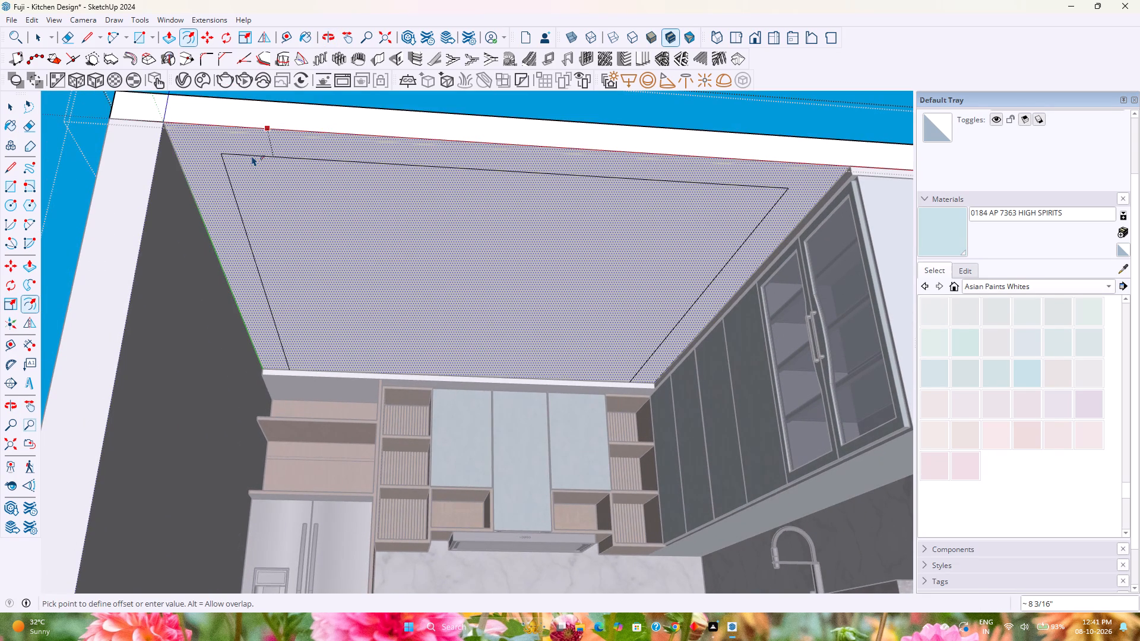
key("1")
key("apostrophe")
key("Return")
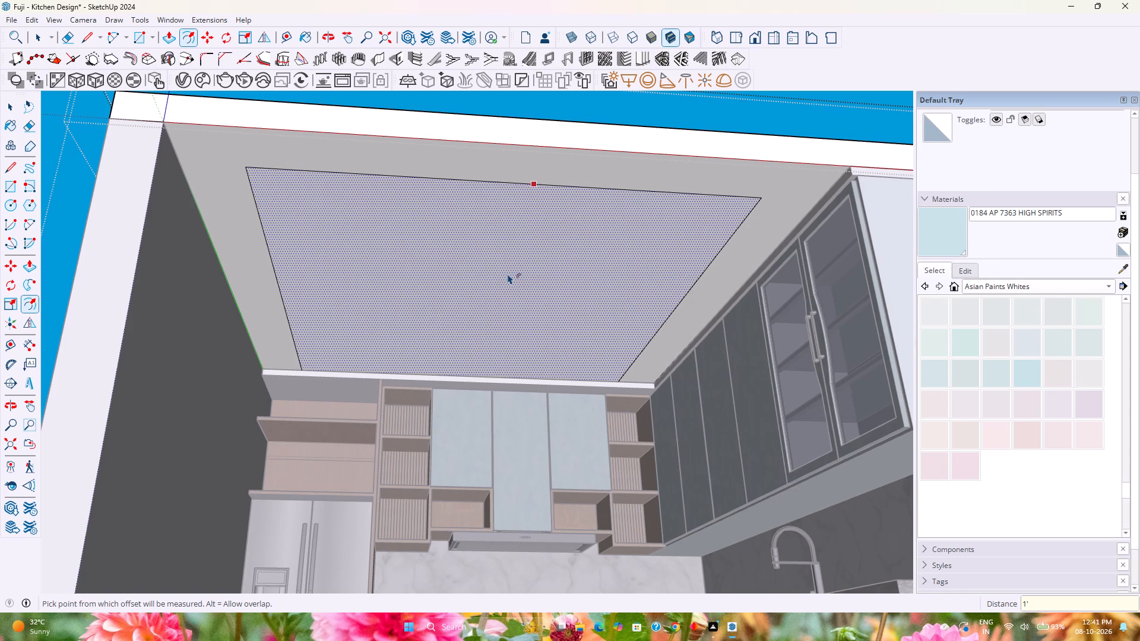
Push the ceiling's inner panel up 3" to form a recess, and leave the ceiling and room shell groups.
key("p")
left_click(467, 262)
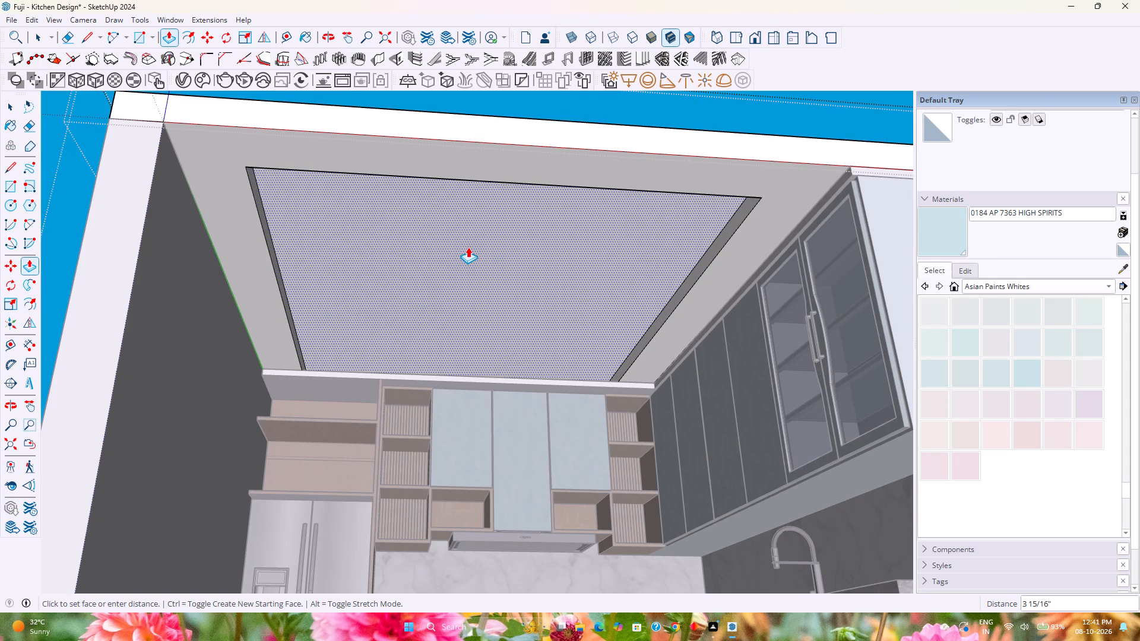
key("3")
key("Return")
key("space")
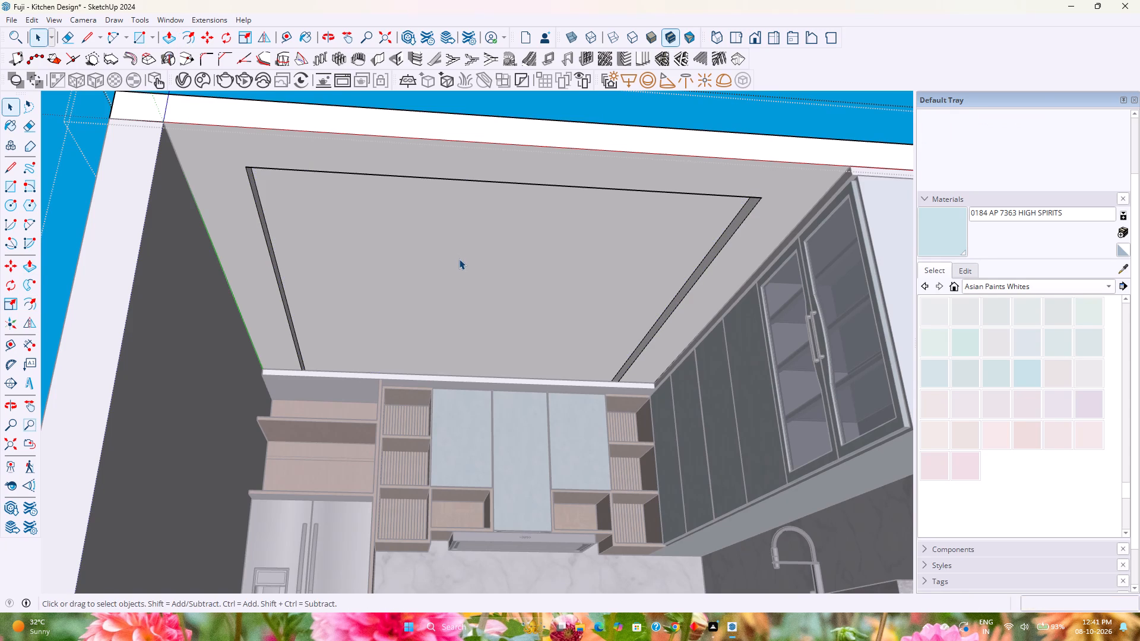
middle_click_drag(463, 255, 458, 356, "shift")
middle_click_drag(458, 357, 442, 269)
scroll(442, 269, "down", 3)
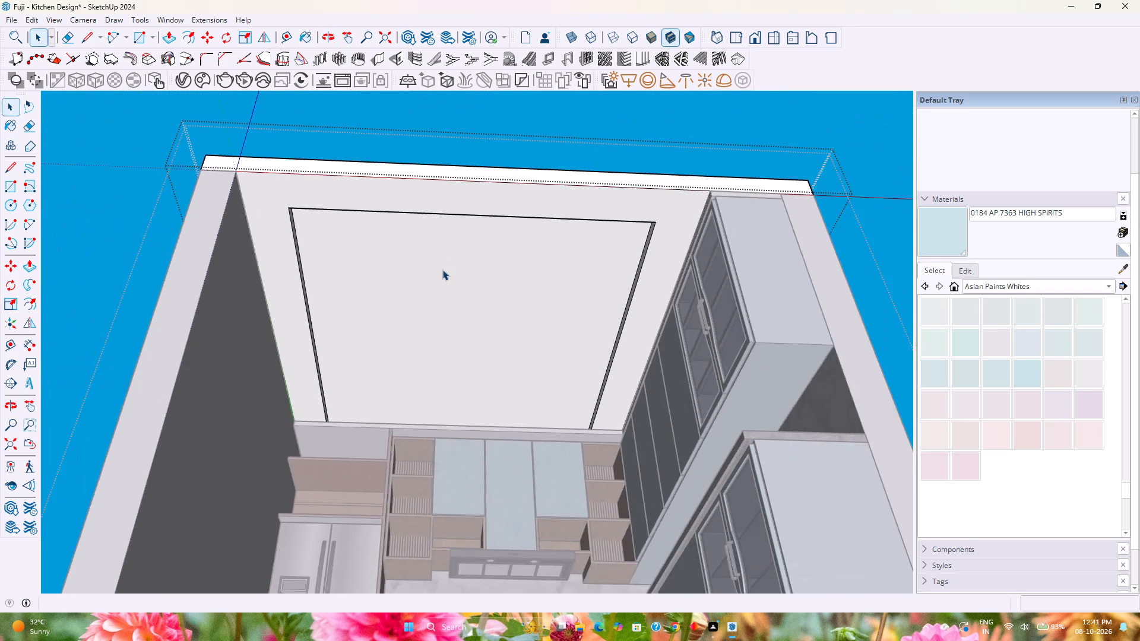
middle_click_drag(442, 269, 436, 326)
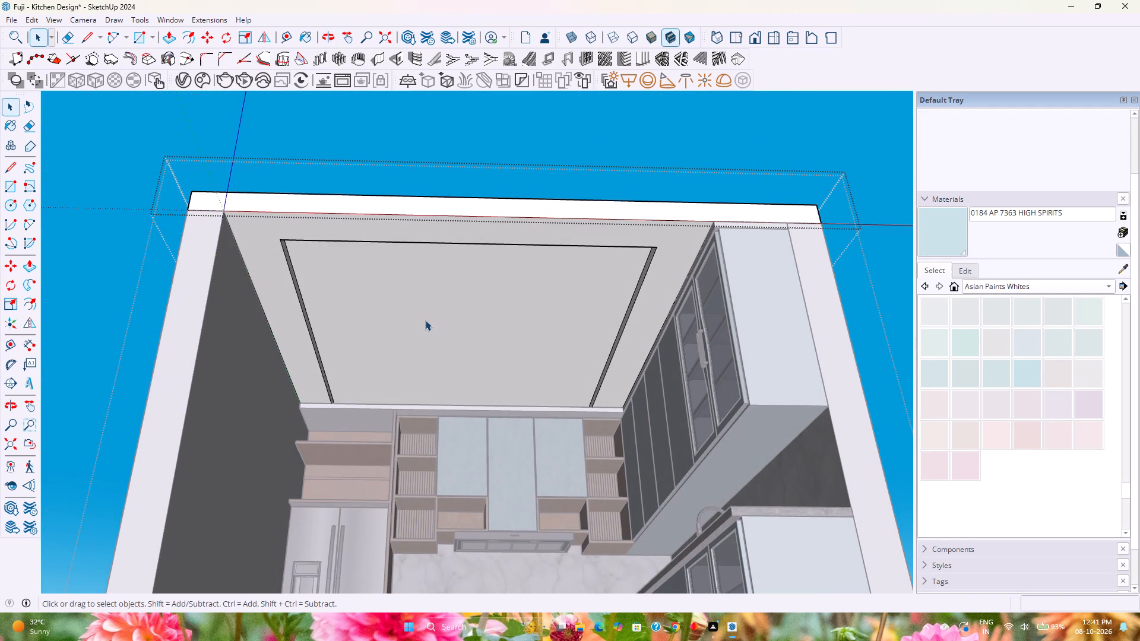
scroll(425, 320, "down", 8)
left_click(703, 361)
scroll(693, 356, "down", 1)
middle_click_drag(693, 356, 698, 410)
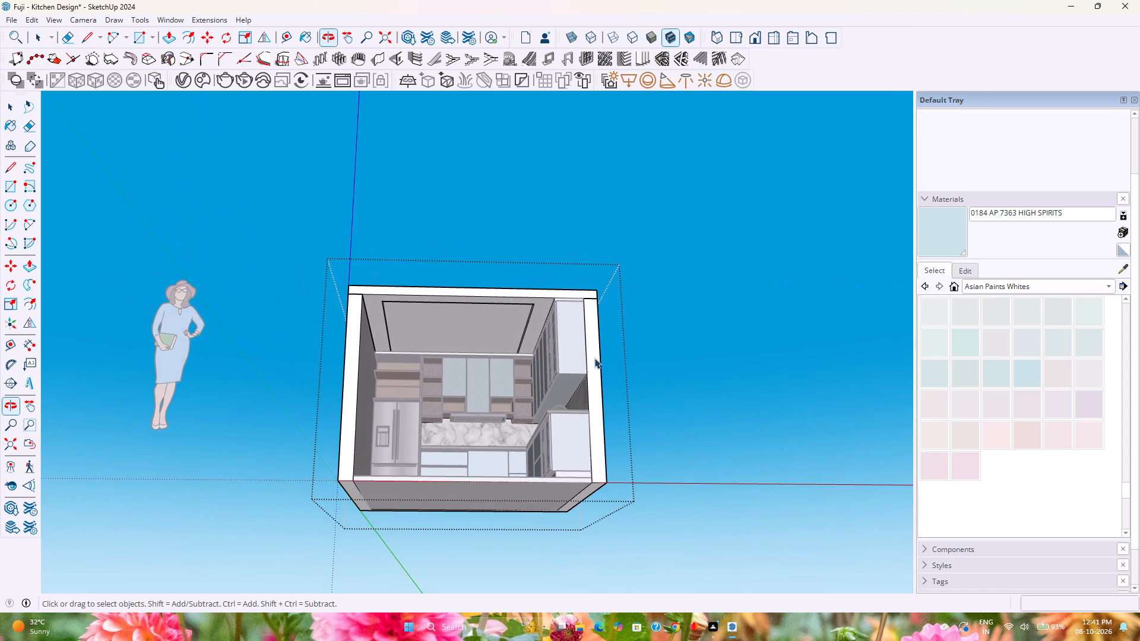
scroll(546, 296, "up", 15)
middle_click_drag(524, 338, 577, 261)
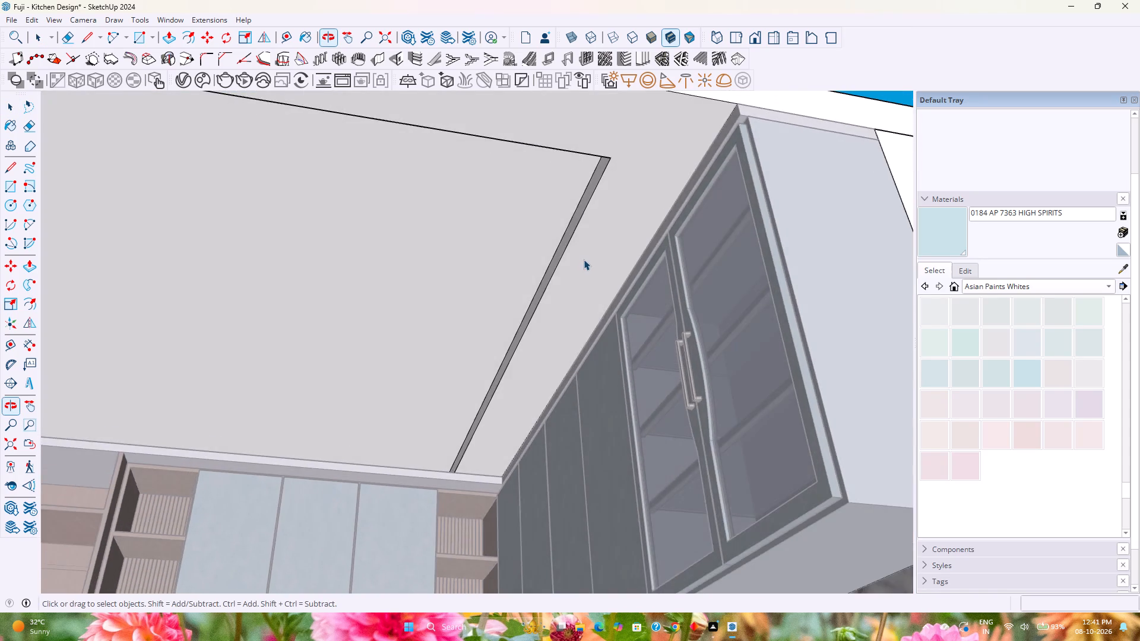
scroll(584, 259, "down", 11)
middle_click_drag(584, 257, 537, 334)
left_click(767, 331)
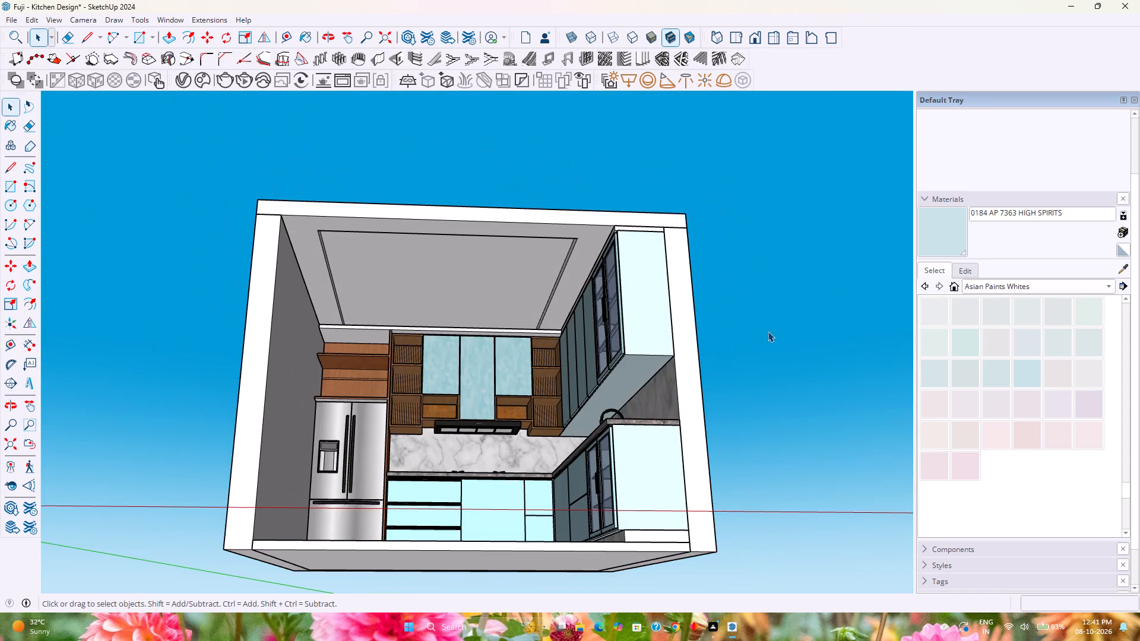
Examine the recessed ceiling's border against the wall cabinets and room walls from several angles.
scroll(648, 302, "down", 2)
middle_click_drag(647, 307, 631, 435)
scroll(631, 434, "down", 1)
scroll(571, 360, "up", 4)
middle_click_drag(570, 358, 588, 298)
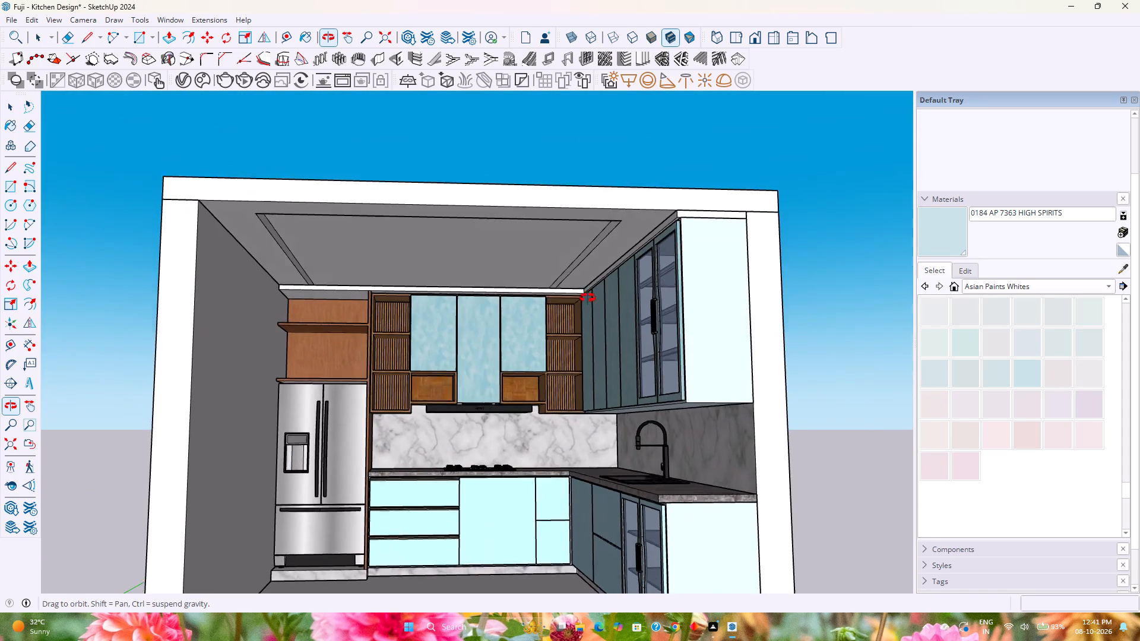
middle_click_drag(588, 298, 588, 295)
scroll(579, 283, "up", 6)
middle_click_drag(576, 287, 584, 279)
scroll(584, 279, "down", 6)
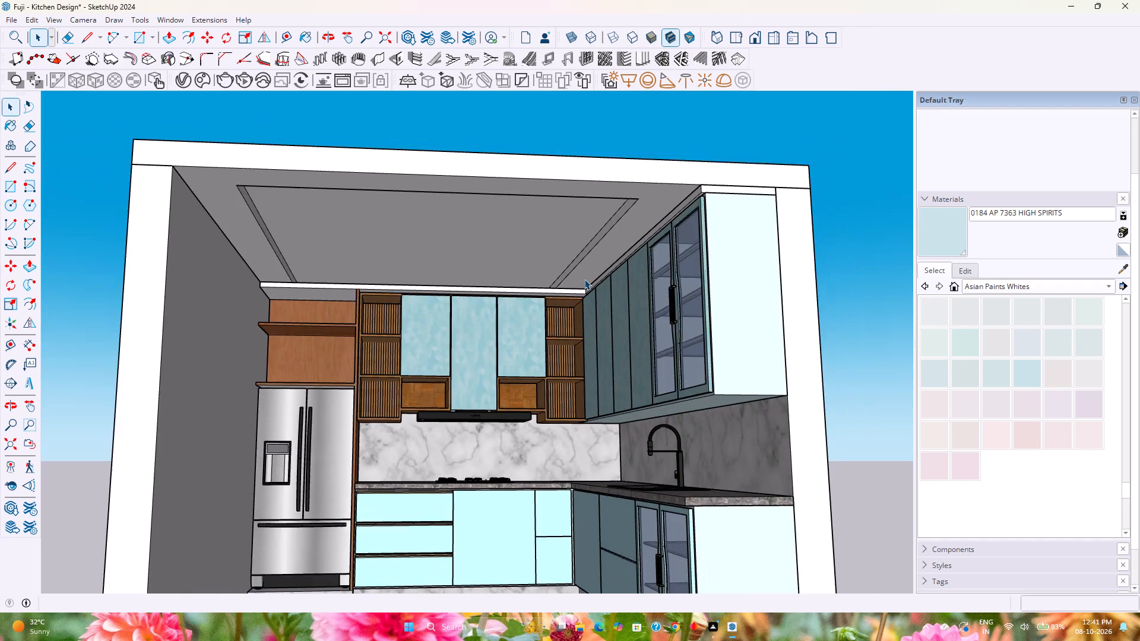
scroll(584, 279, "down", 2)
scroll(468, 261, "down", 1)
middle_click_drag(467, 261, 471, 202)
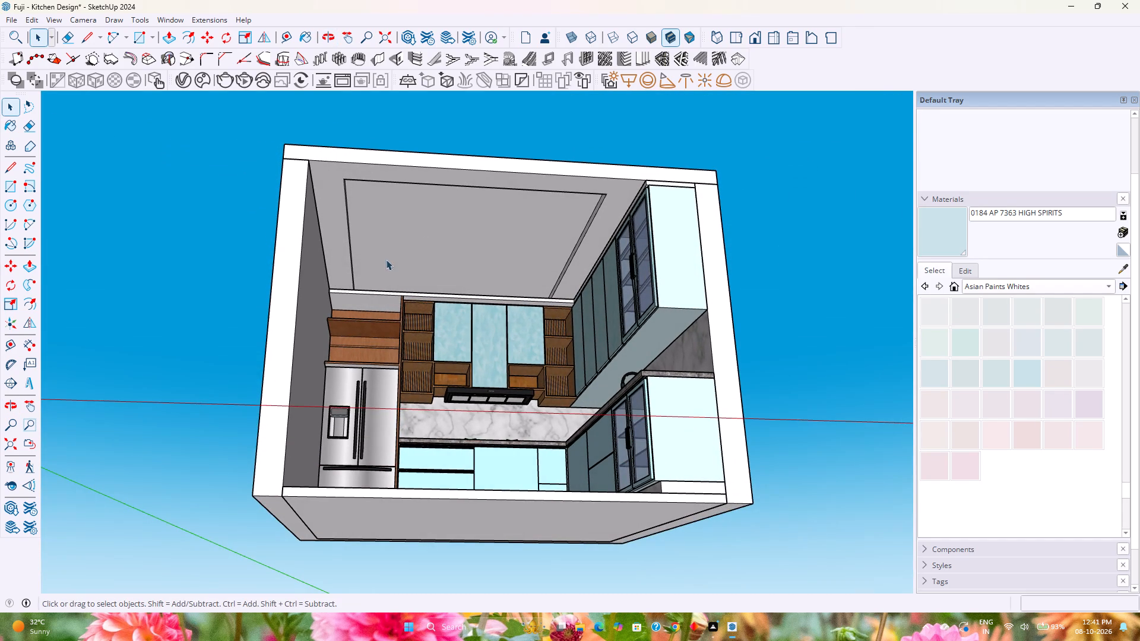
scroll(419, 263, "up", 4)
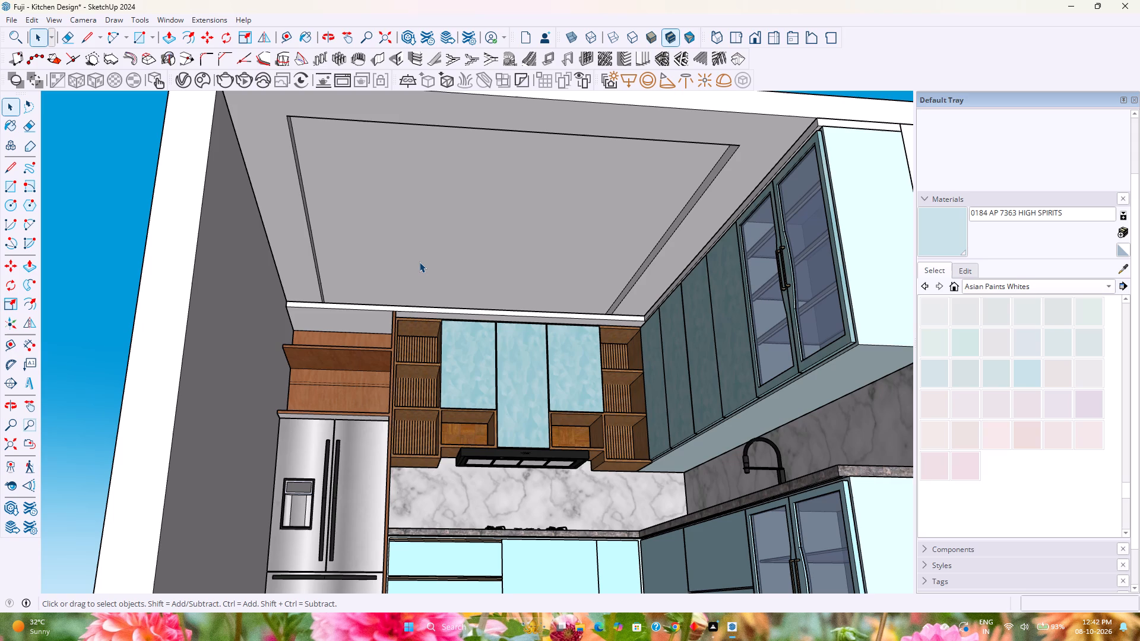
Reopen the ceiling group and offset the recessed panel's outline 6" inward, then change the offset to 8".
left_click(195, 38)
double_click(393, 160)
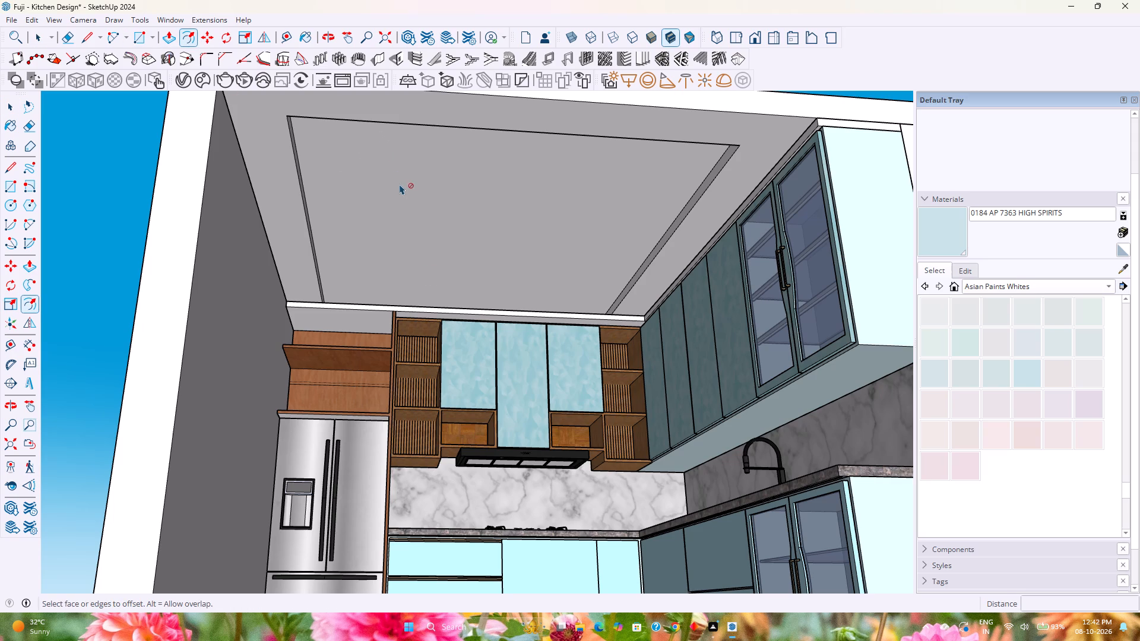
key("space")
middle_click_drag(379, 177, 372, 120)
scroll(372, 120, "up", 1)
double_click(386, 150)
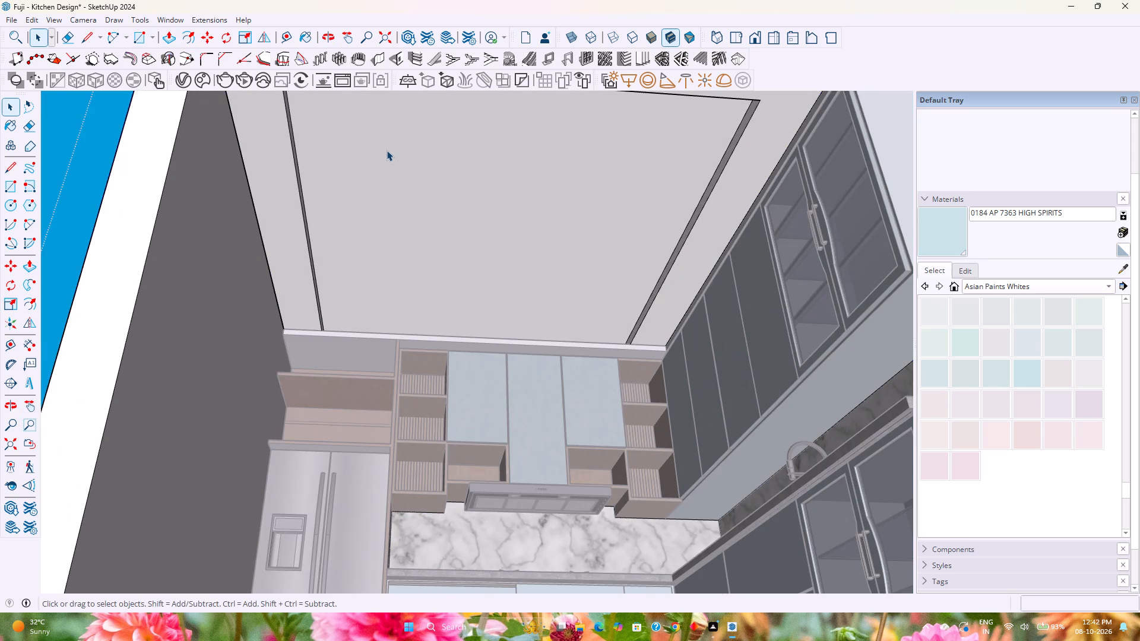
middle_click_drag(398, 150, 381, 280, "shift")
double_click(377, 275)
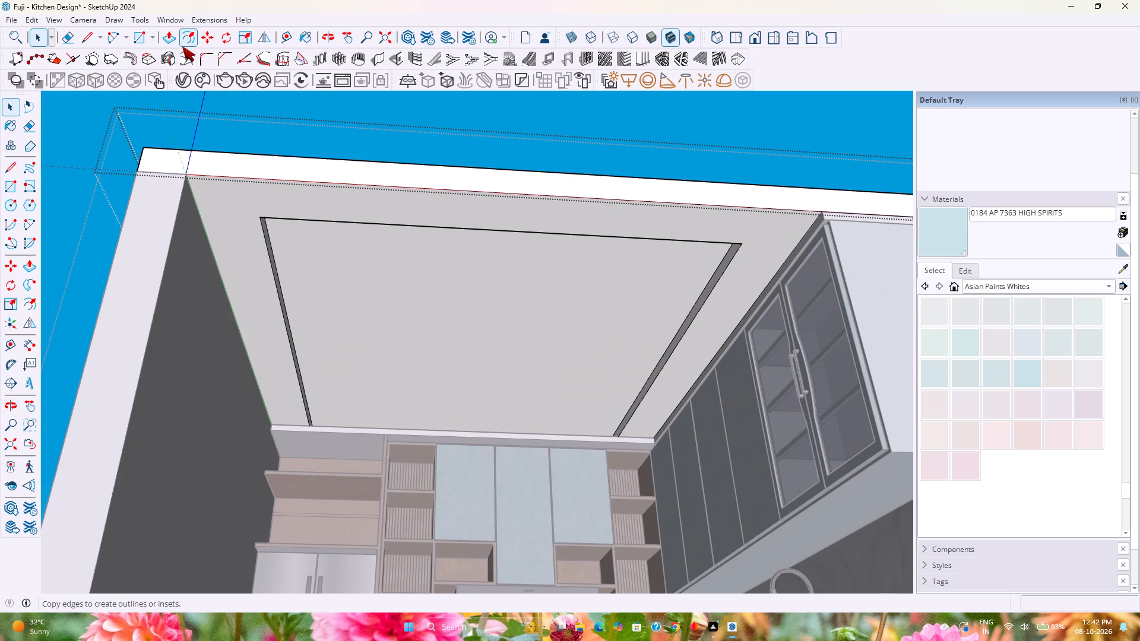
left_click(197, 38)
left_click(304, 261)
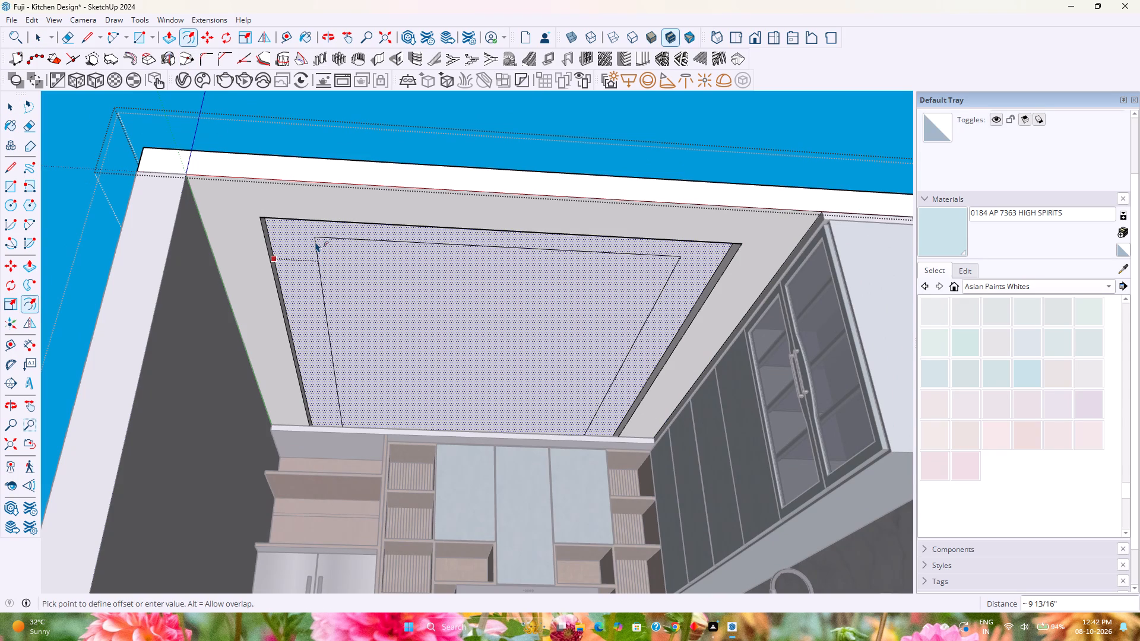
key("6")
key("Return")
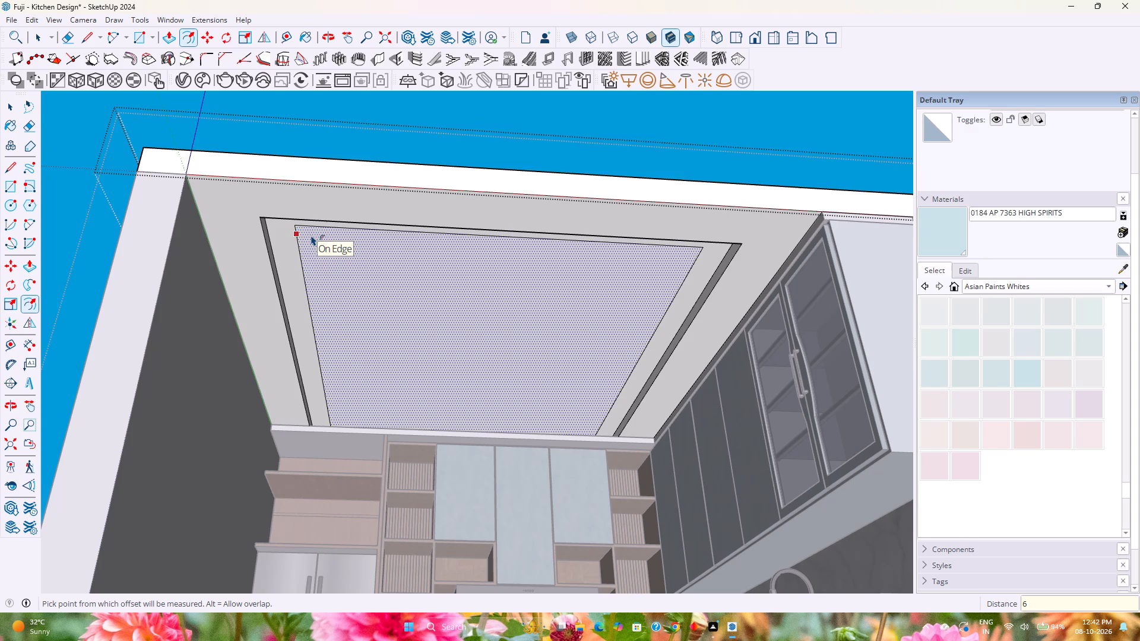
key("8")
key("Return")
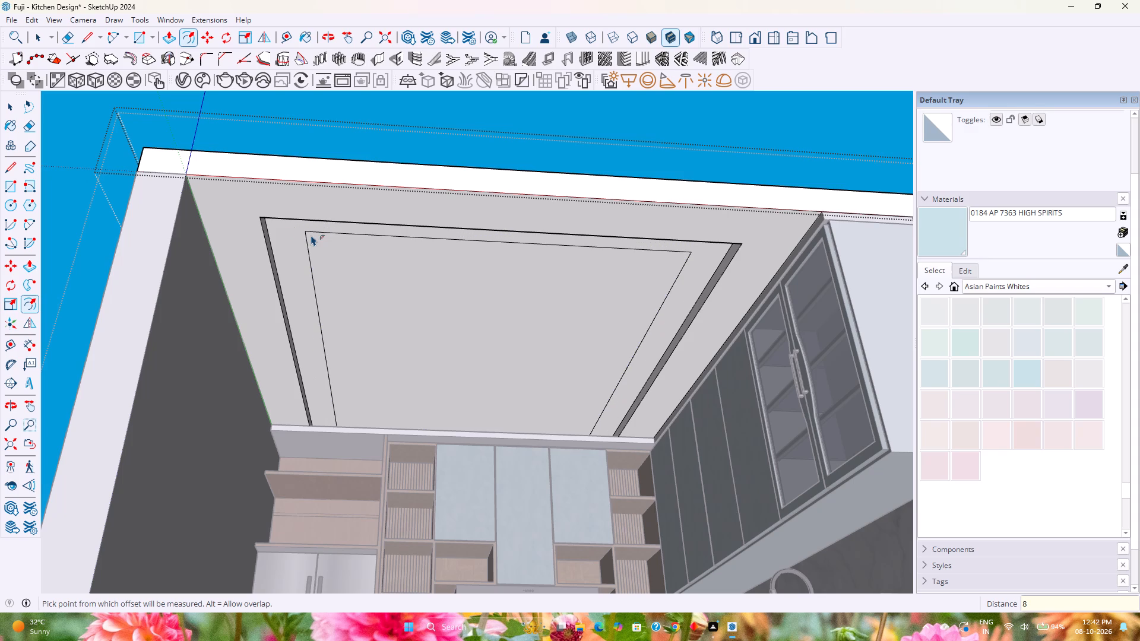
Pull the inner ceiling panel down 3", level with the outer border.
key("p")
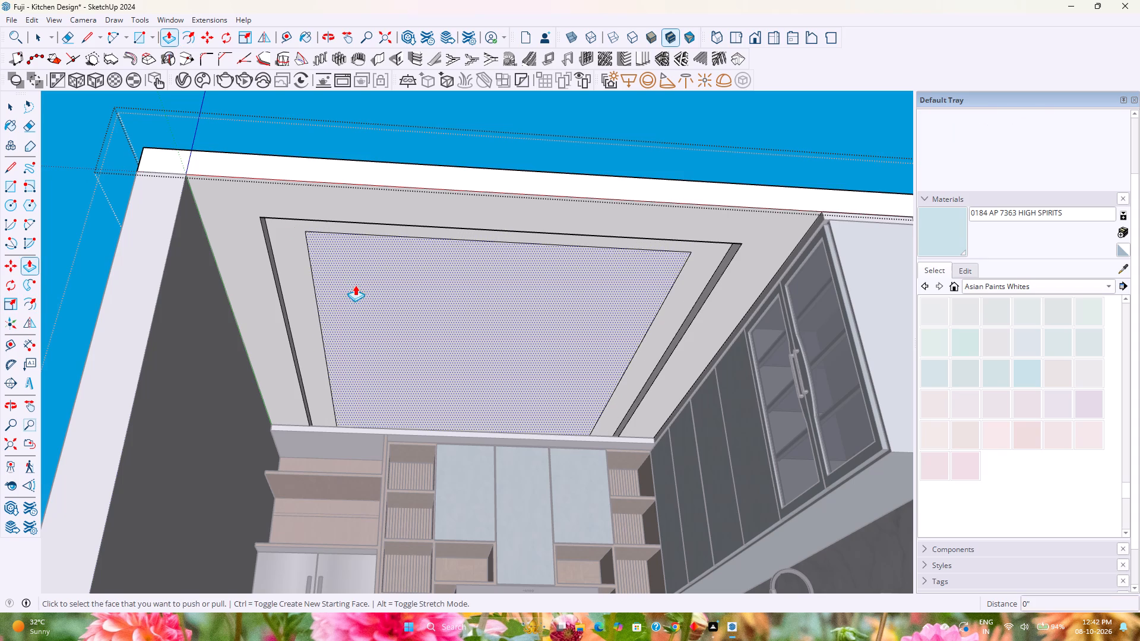
left_click(356, 285)
left_click(257, 275)
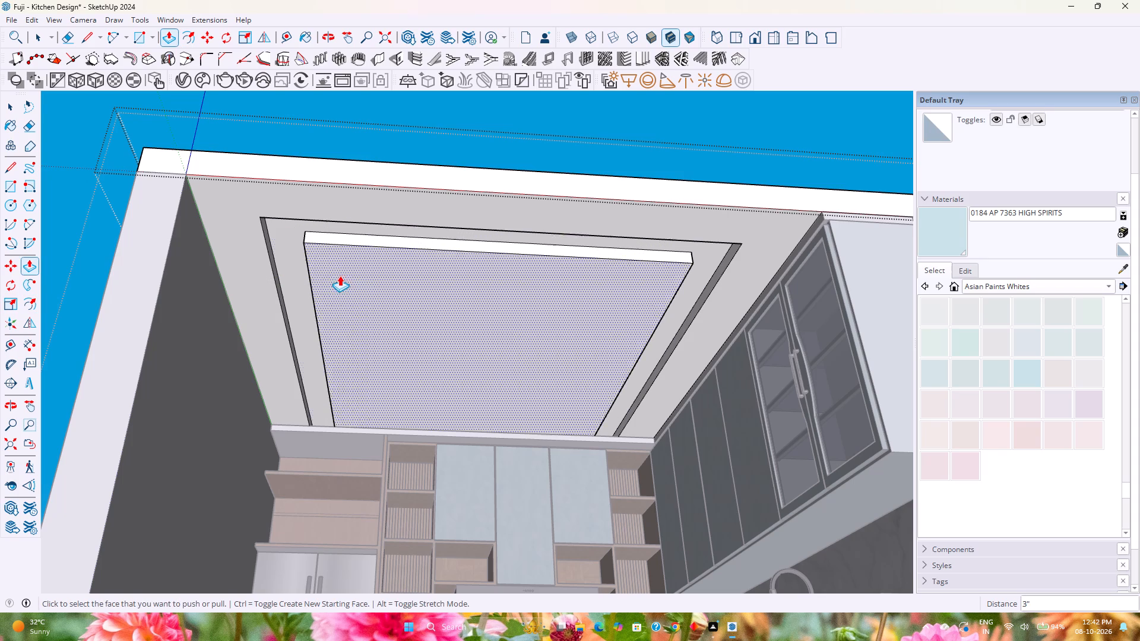
Inspect the channel between the lowered centre panel and the outer border, especially where it meets the back cabinets.
scroll(340, 275, "up", 2)
scroll(301, 246, "up", 1)
middle_click_drag(303, 246, 353, 356)
scroll(321, 436, "down", 2)
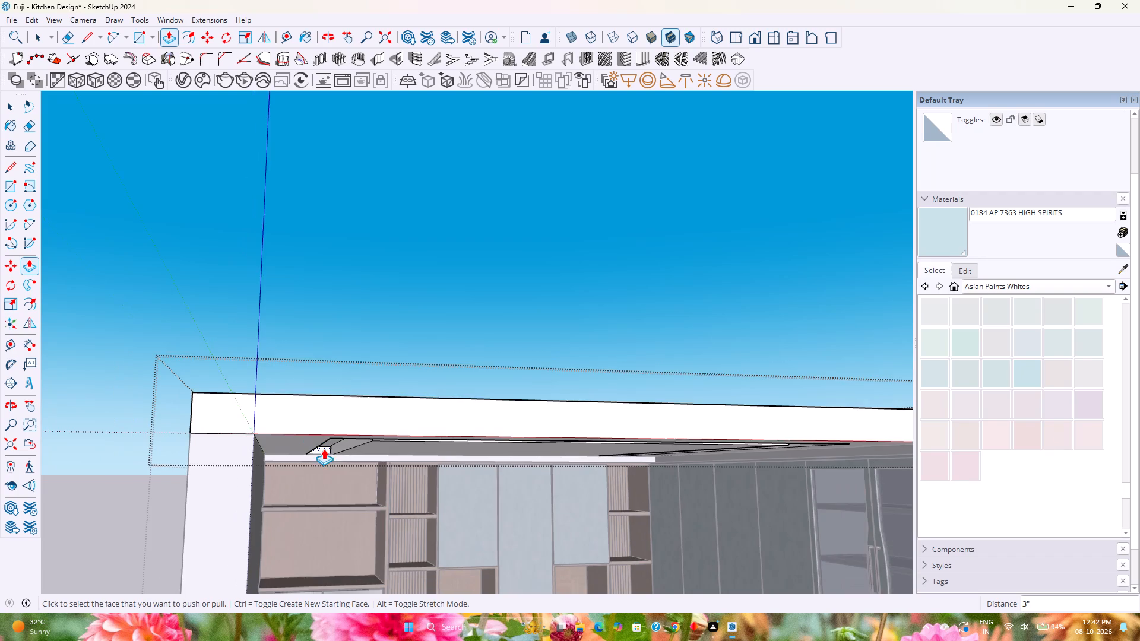
middle_click_drag(379, 480, 374, 432, "shift")
middle_click_drag(377, 431, 295, 417)
scroll(275, 395, "up", 8)
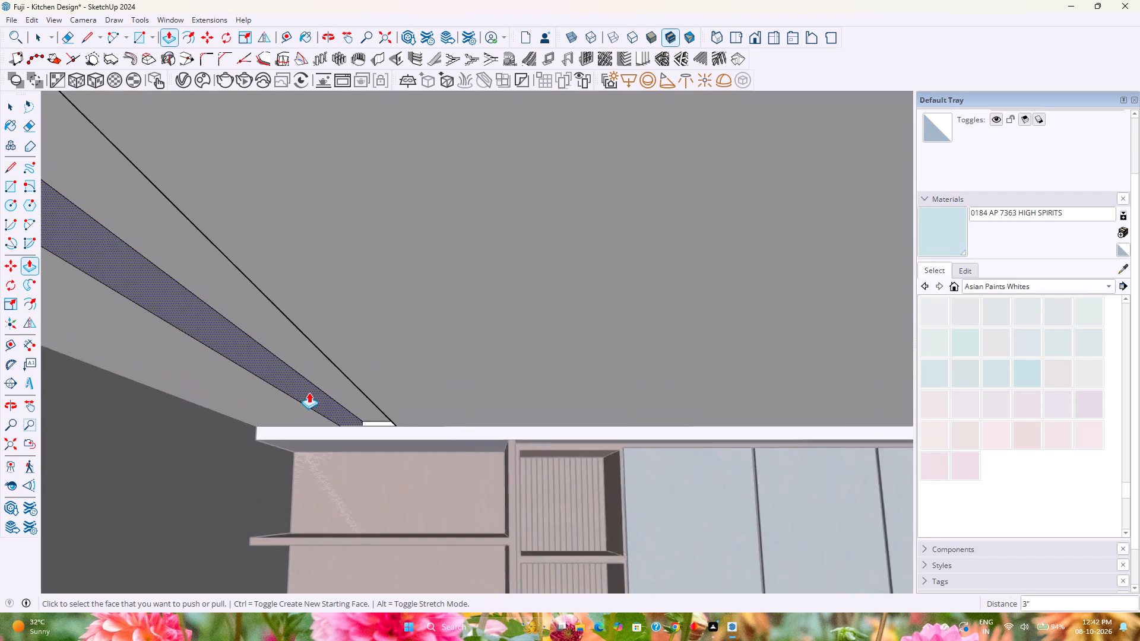
scroll(309, 392, "up", 4)
middle_click_drag(340, 426, 377, 439)
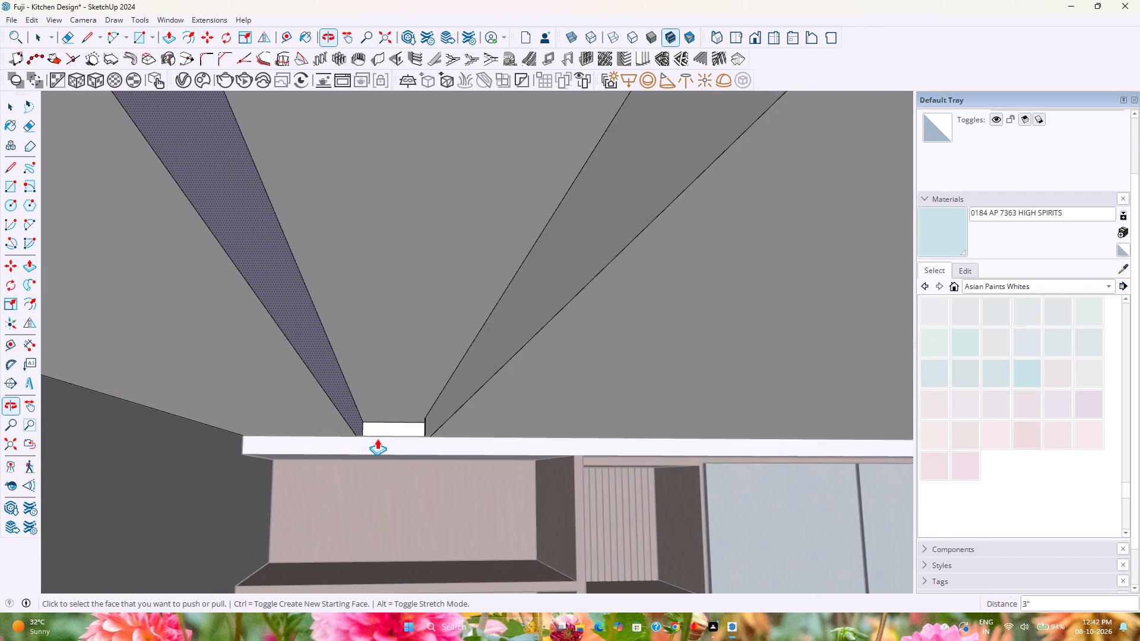
scroll(377, 439, "down", 2)
scroll(377, 439, "up", 4)
middle_click_drag(377, 439, 371, 433)
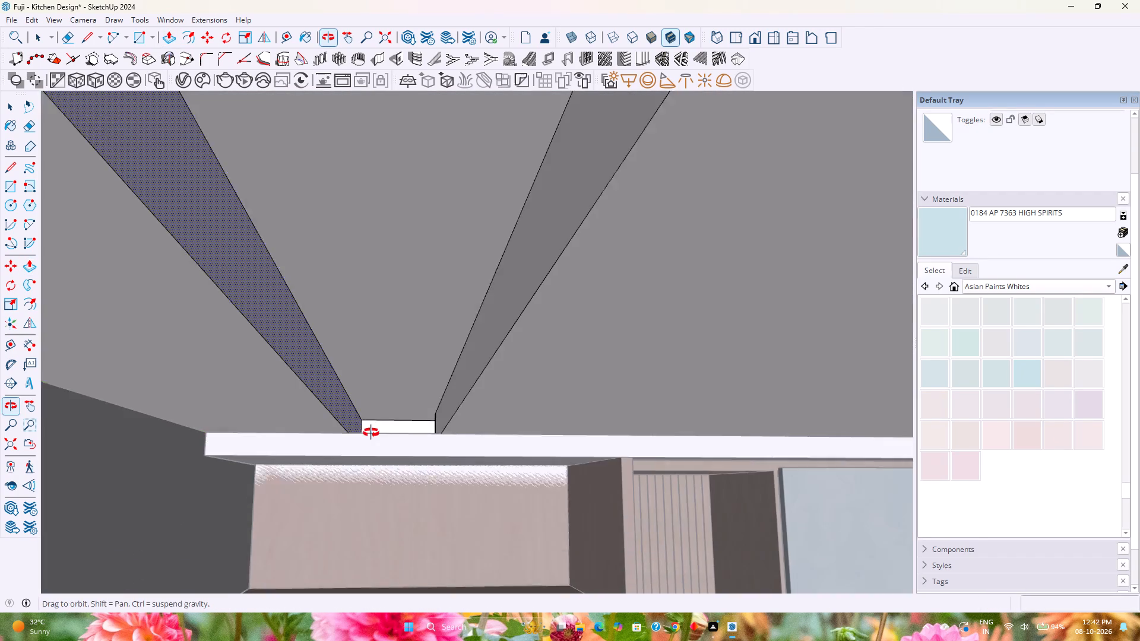
middle_click_drag(371, 433, 371, 431)
scroll(371, 430, "down", 14)
middle_click_drag(451, 446, 360, 380)
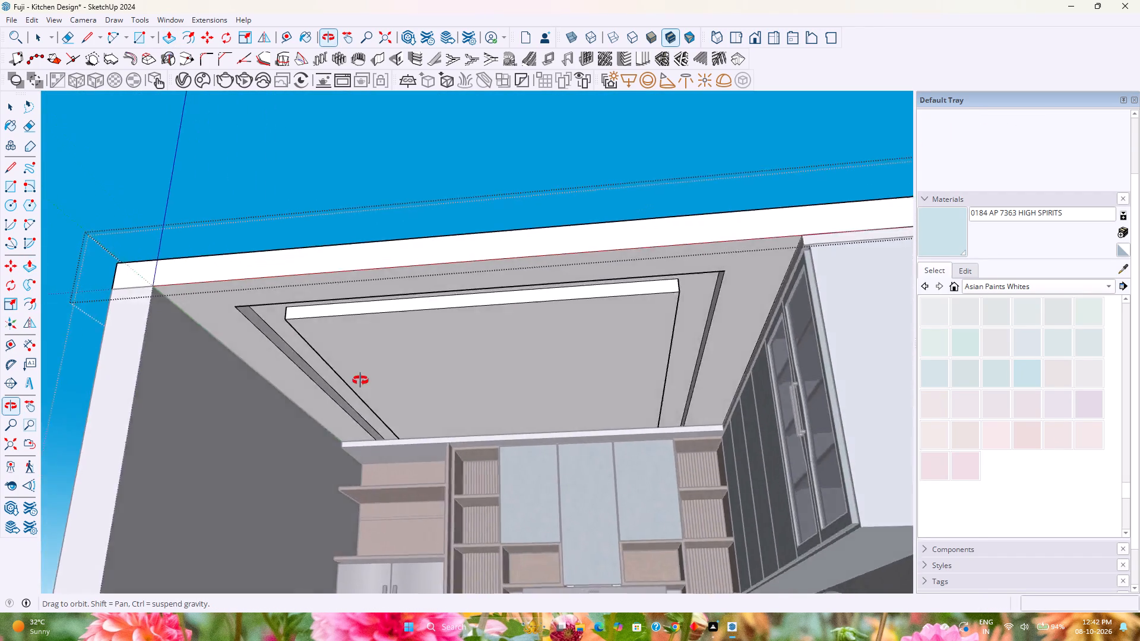
middle_click_drag(360, 380, 392, 400)
key("Escape")
key("space")
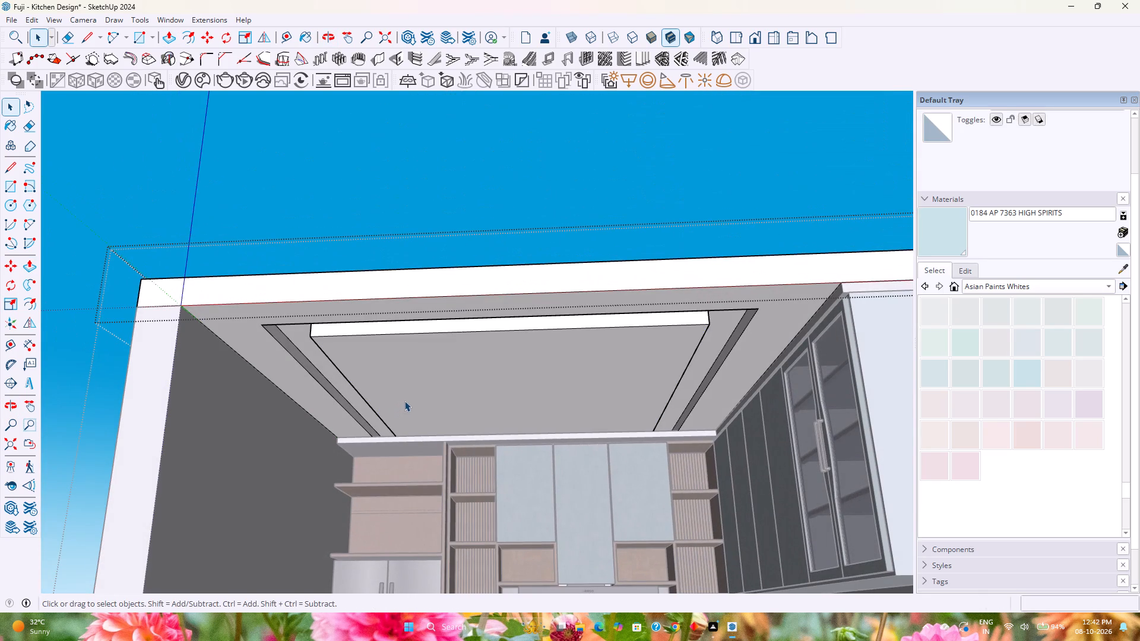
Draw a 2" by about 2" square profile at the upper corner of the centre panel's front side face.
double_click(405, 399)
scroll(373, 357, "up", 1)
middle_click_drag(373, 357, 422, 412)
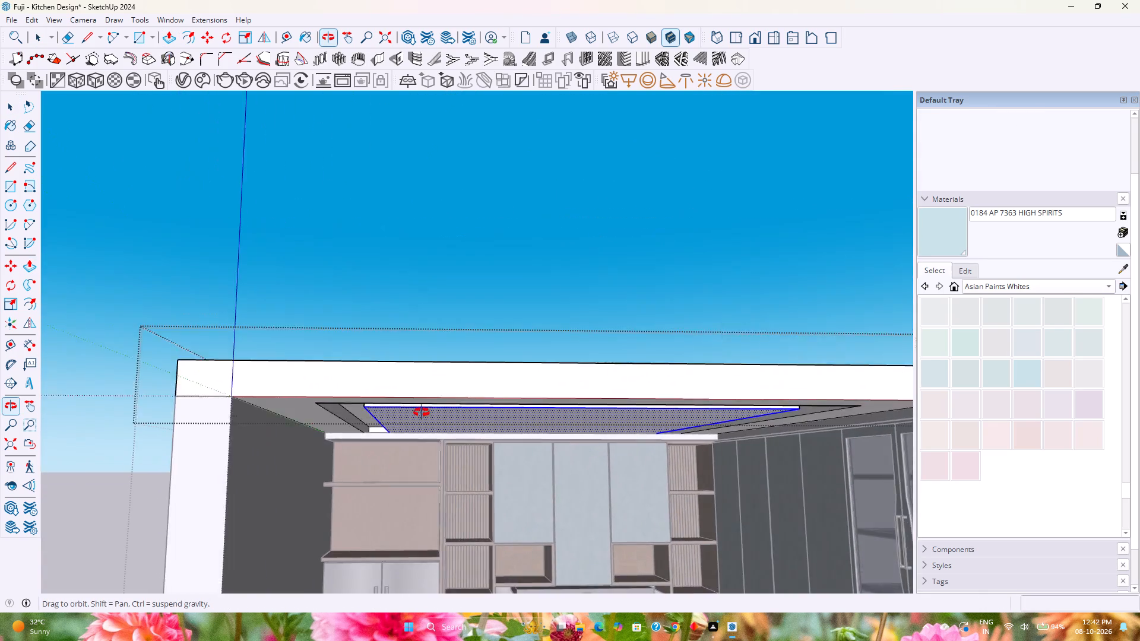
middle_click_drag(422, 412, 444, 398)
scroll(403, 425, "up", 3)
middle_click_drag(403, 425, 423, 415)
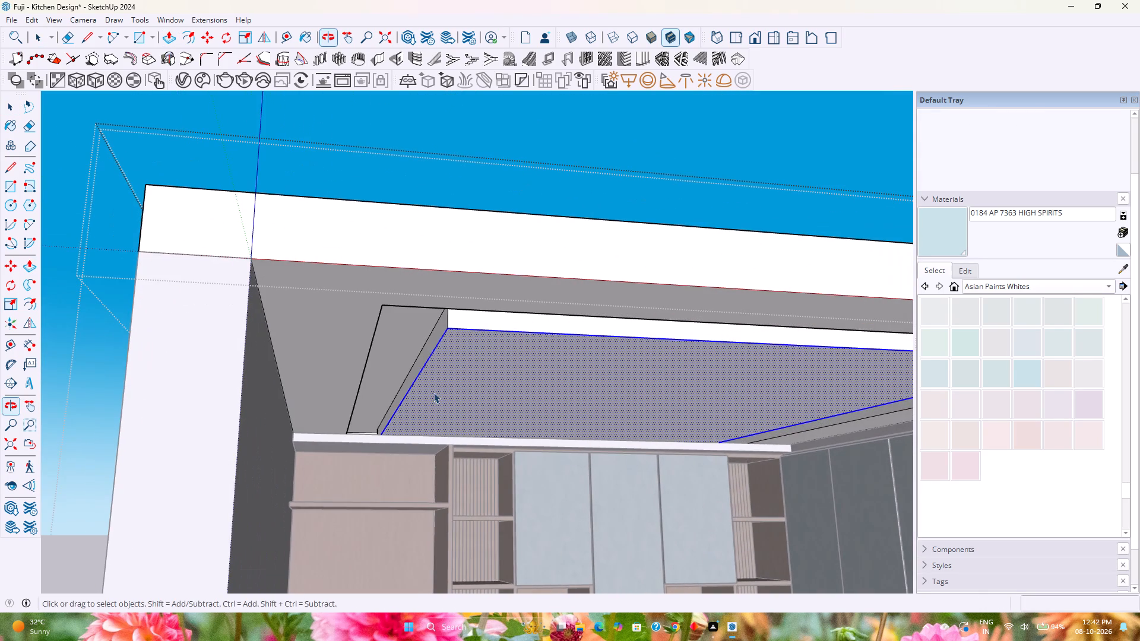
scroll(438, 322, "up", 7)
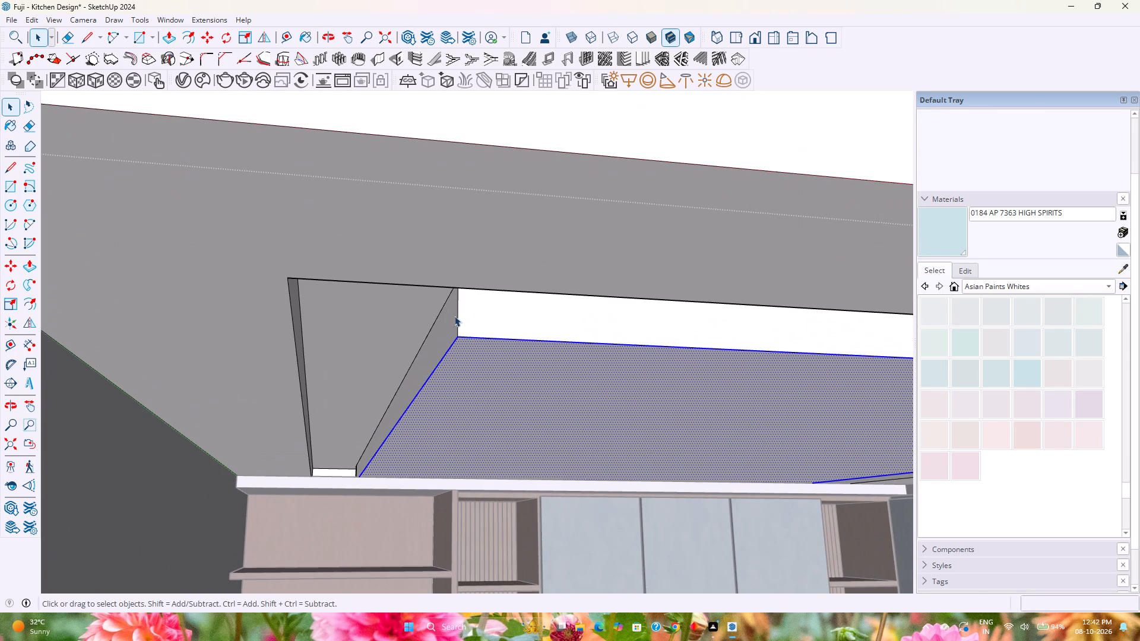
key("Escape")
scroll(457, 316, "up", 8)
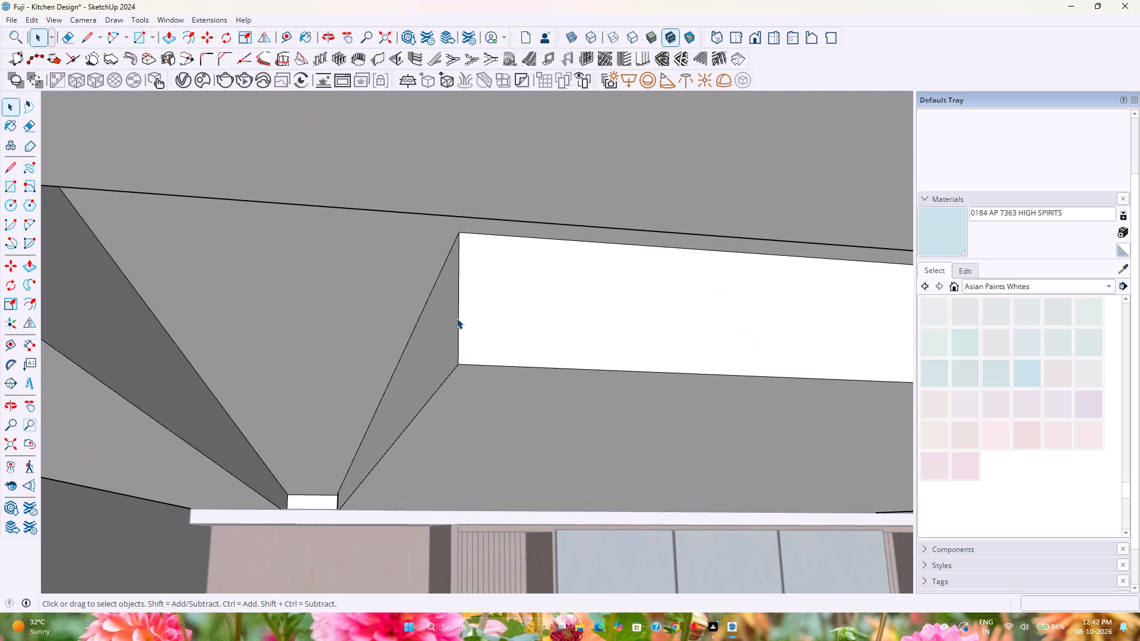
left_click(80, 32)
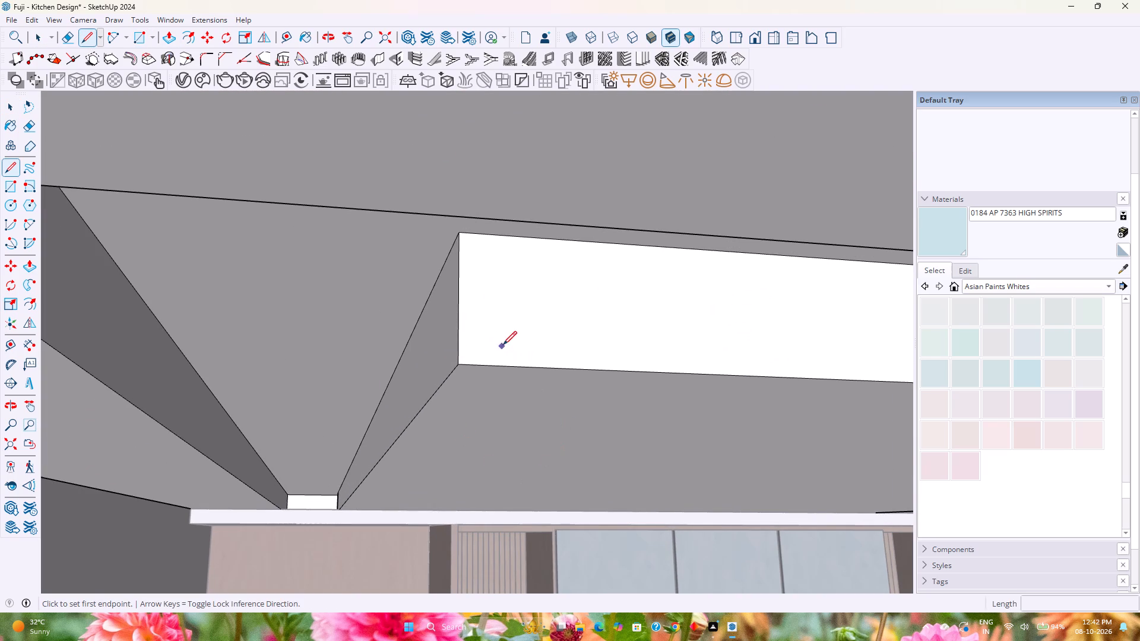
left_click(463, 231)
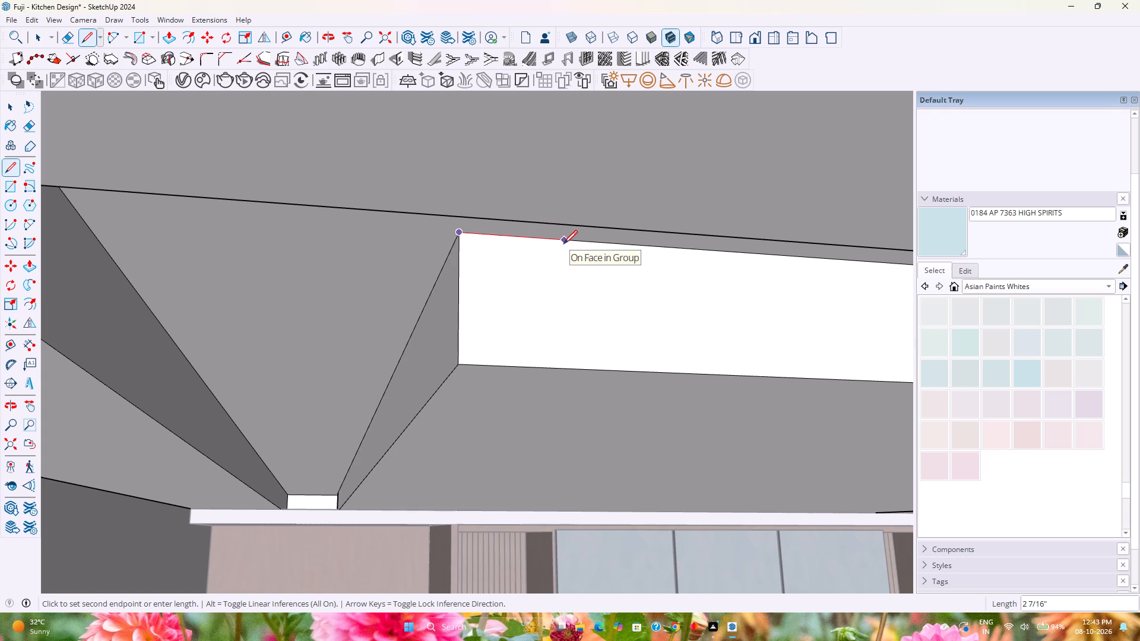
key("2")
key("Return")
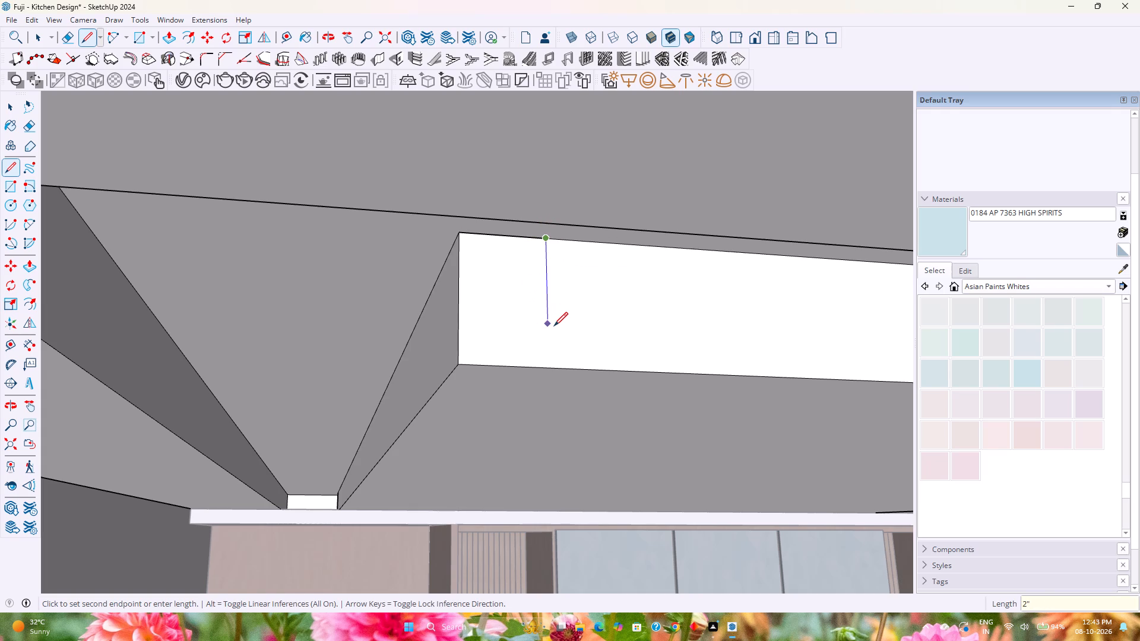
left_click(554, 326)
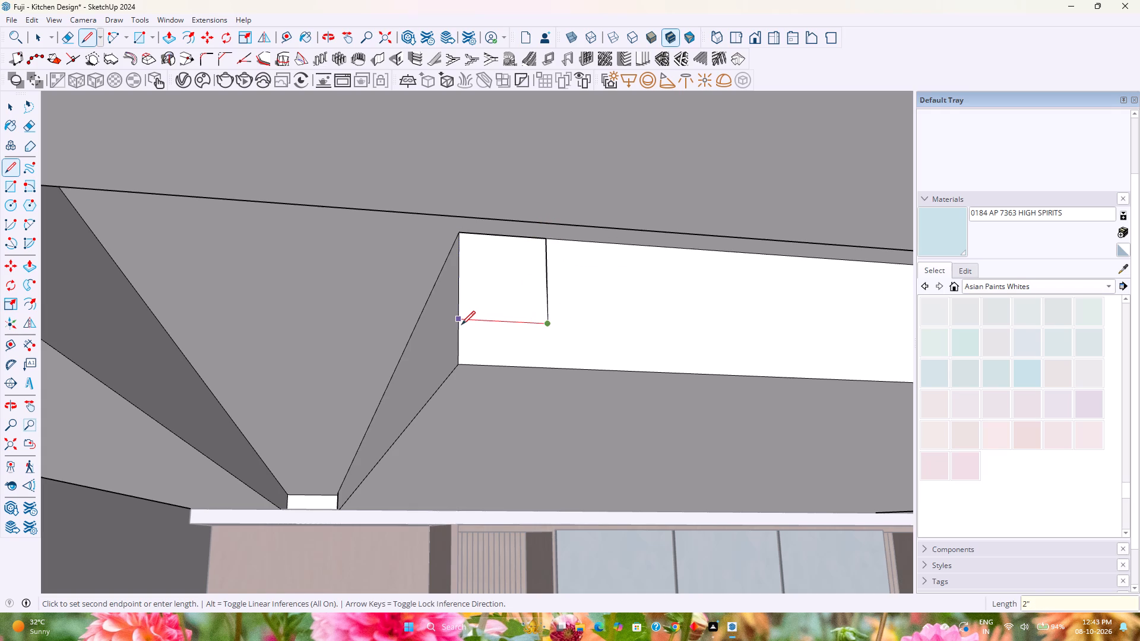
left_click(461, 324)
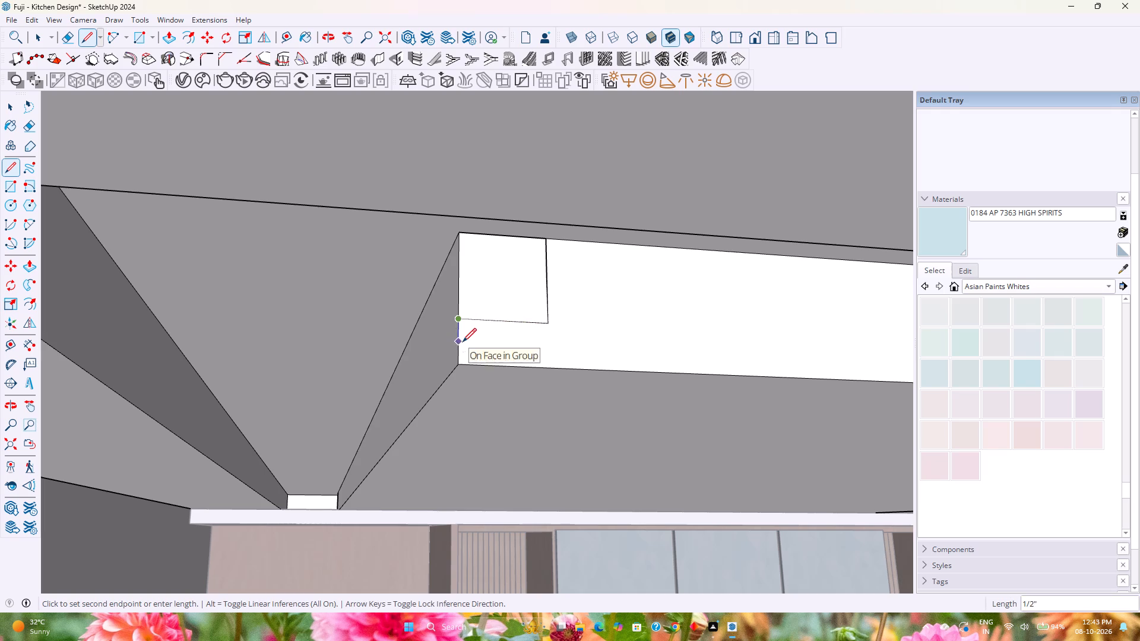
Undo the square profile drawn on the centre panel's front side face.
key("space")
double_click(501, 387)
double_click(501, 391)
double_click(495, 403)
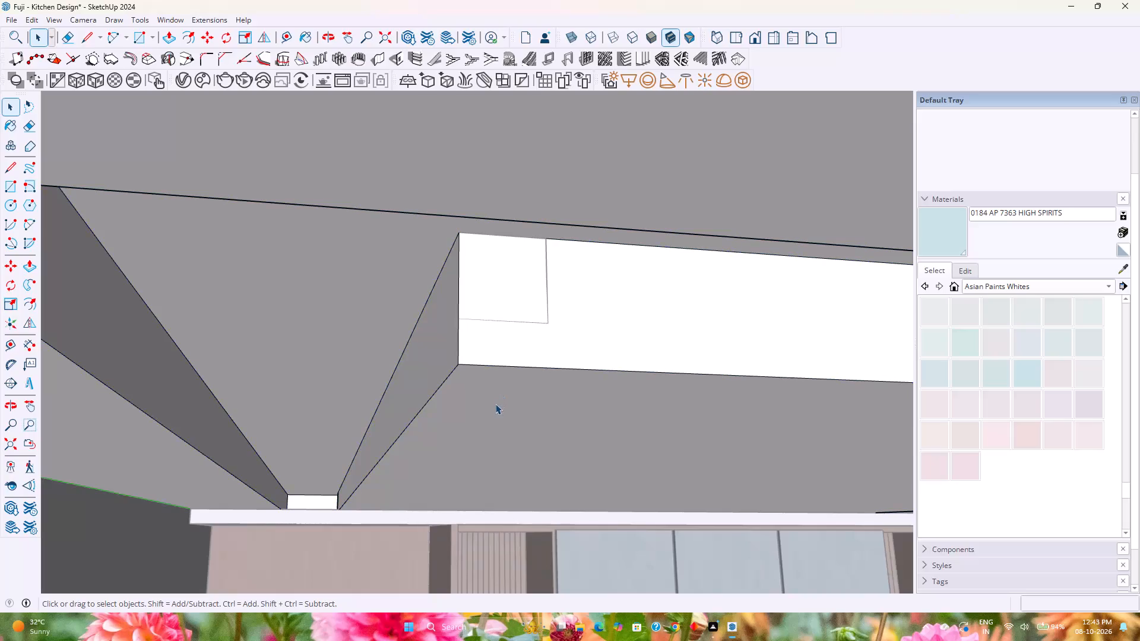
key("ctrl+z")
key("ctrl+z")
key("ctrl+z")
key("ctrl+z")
Reopen the ceiling group and draw a 2" wide by 1.5" high profile at the upper corner of the centre panel's front side face.
triple_click(494, 402)
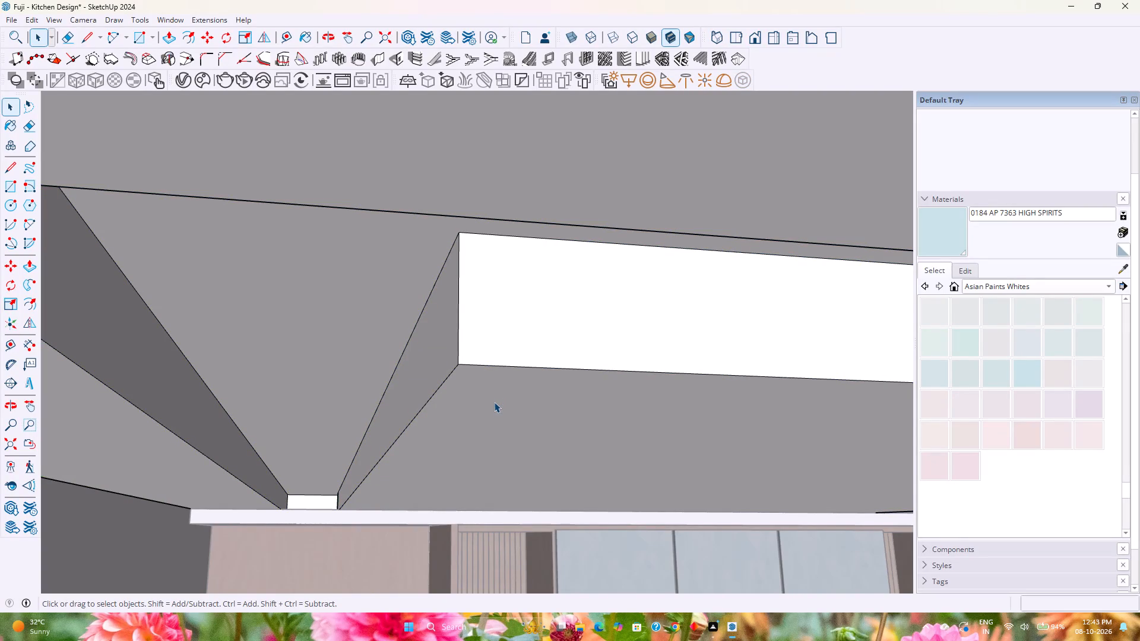
double_click(494, 402)
left_click(494, 410)
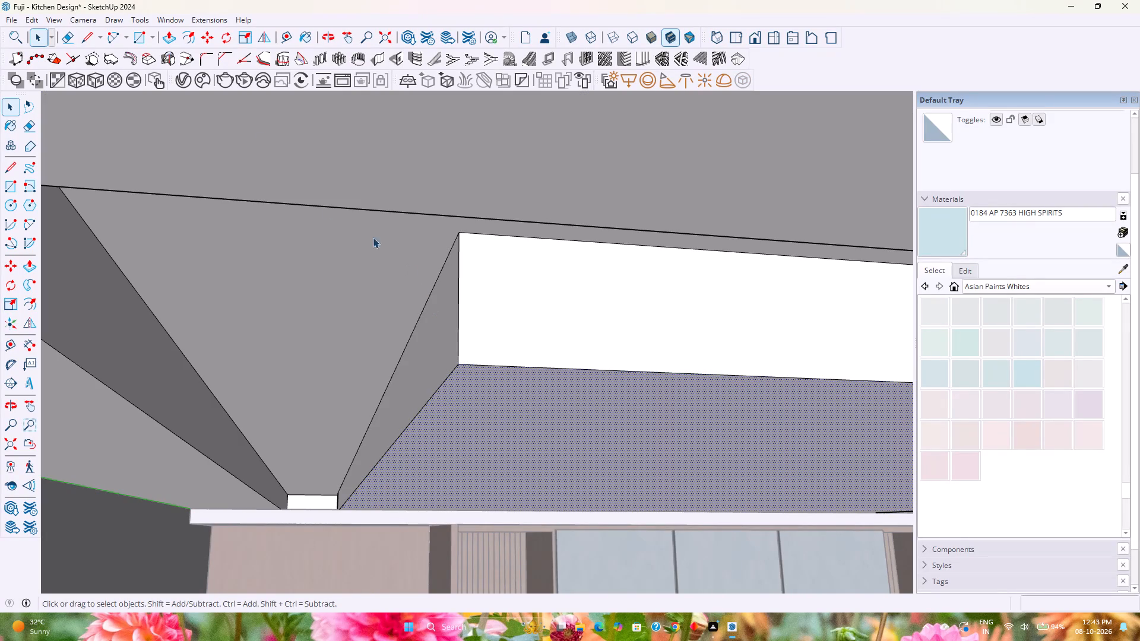
left_click(88, 34)
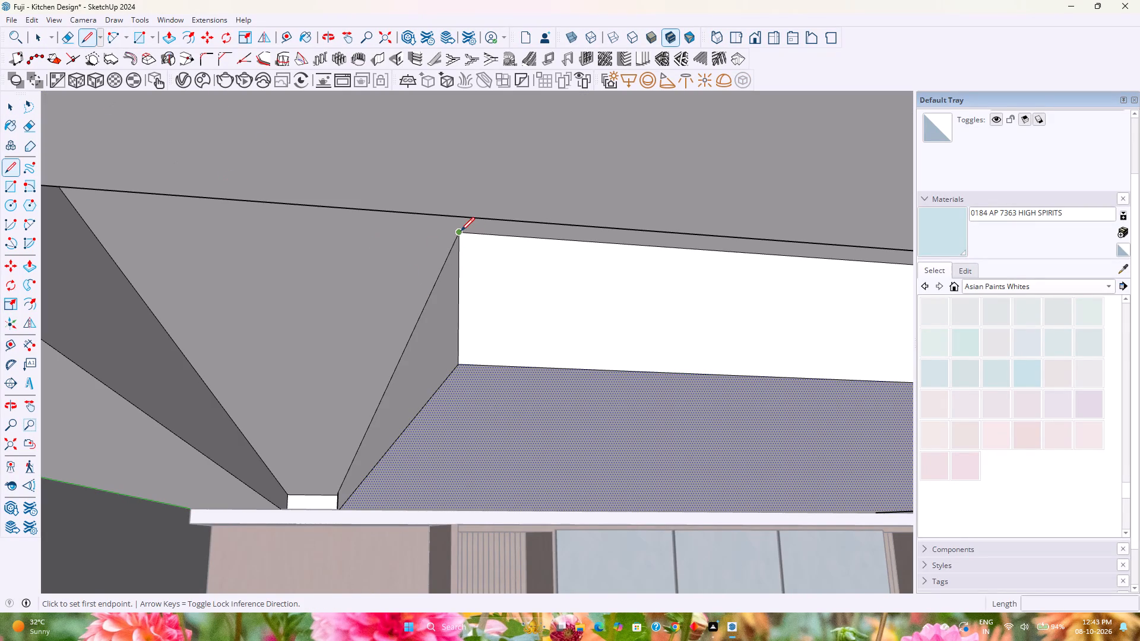
left_click(461, 231)
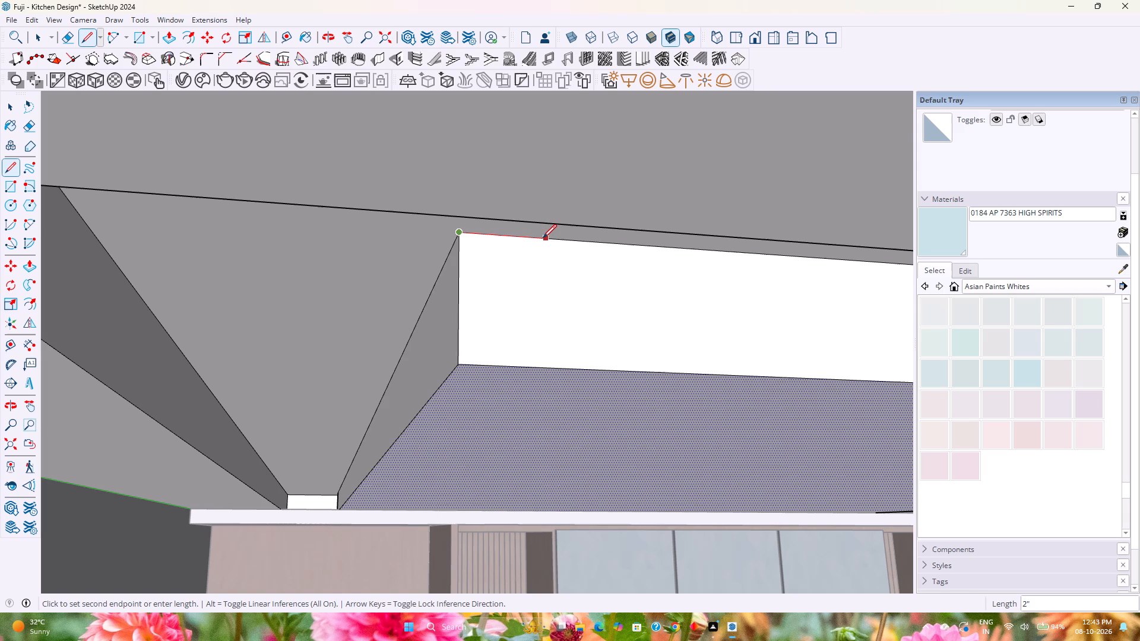
left_click(546, 239)
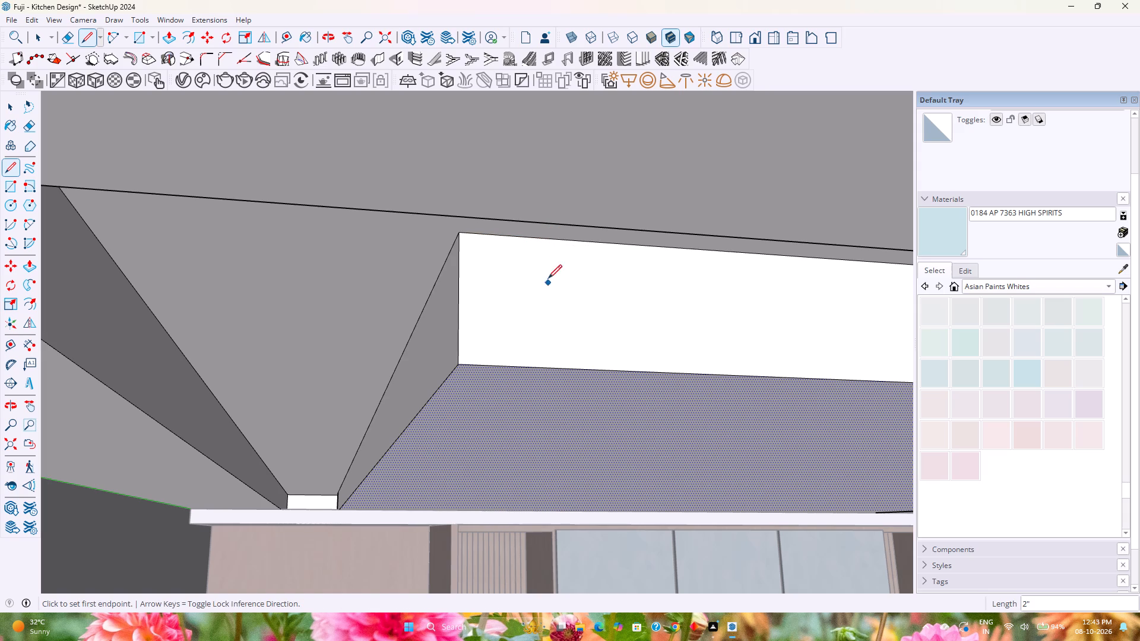
left_click(543, 237)
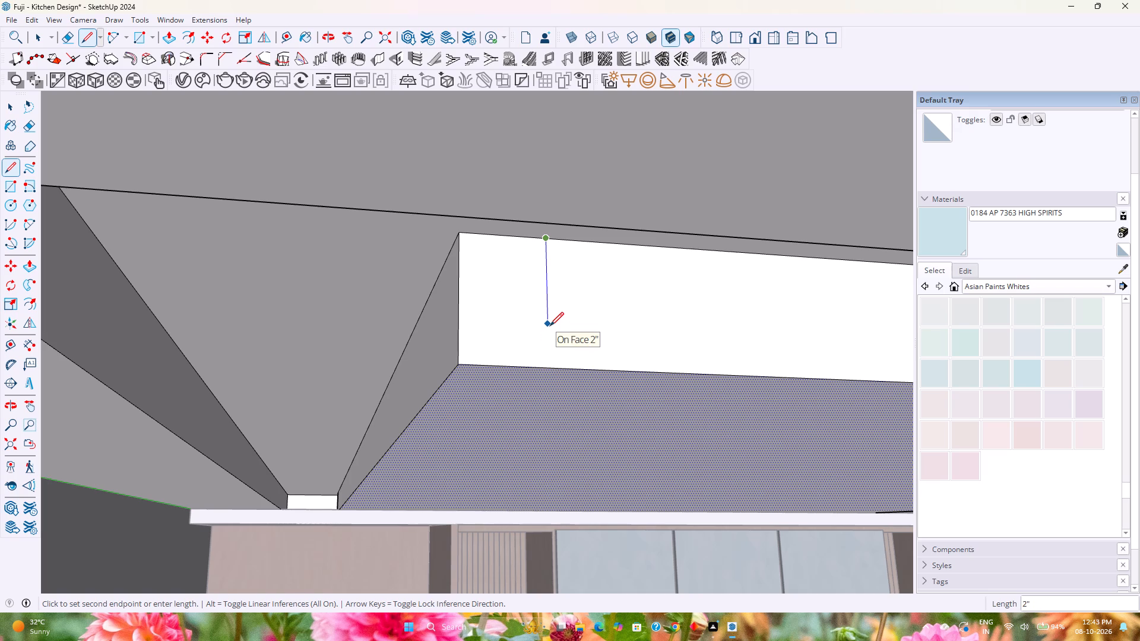
type("1.")
key("5")
key("Return")
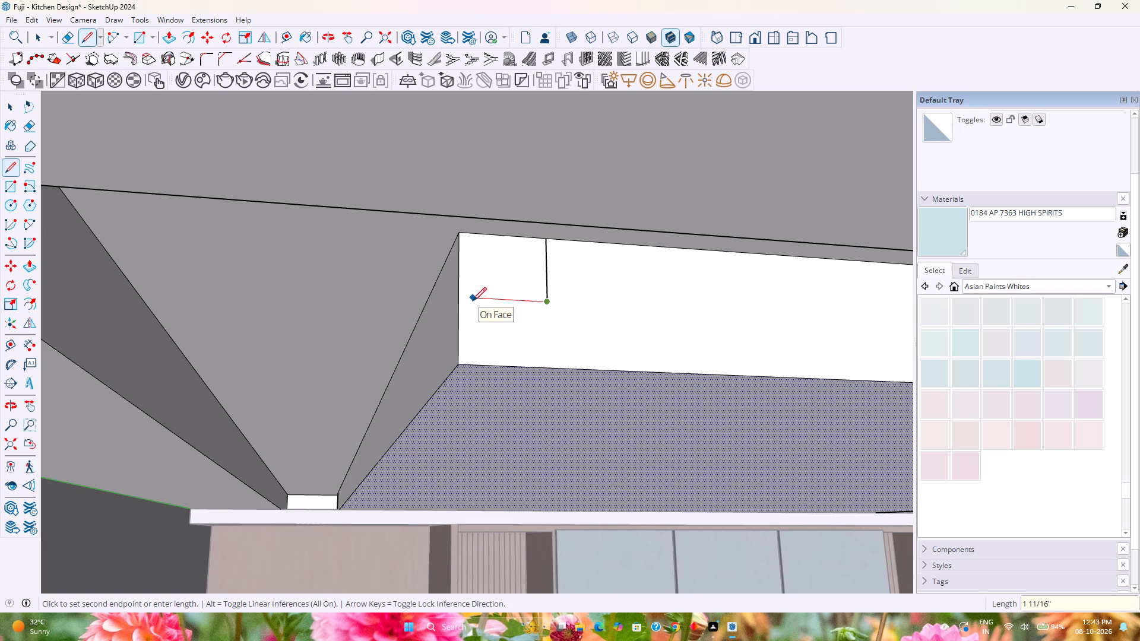
left_click(461, 301)
key("space")
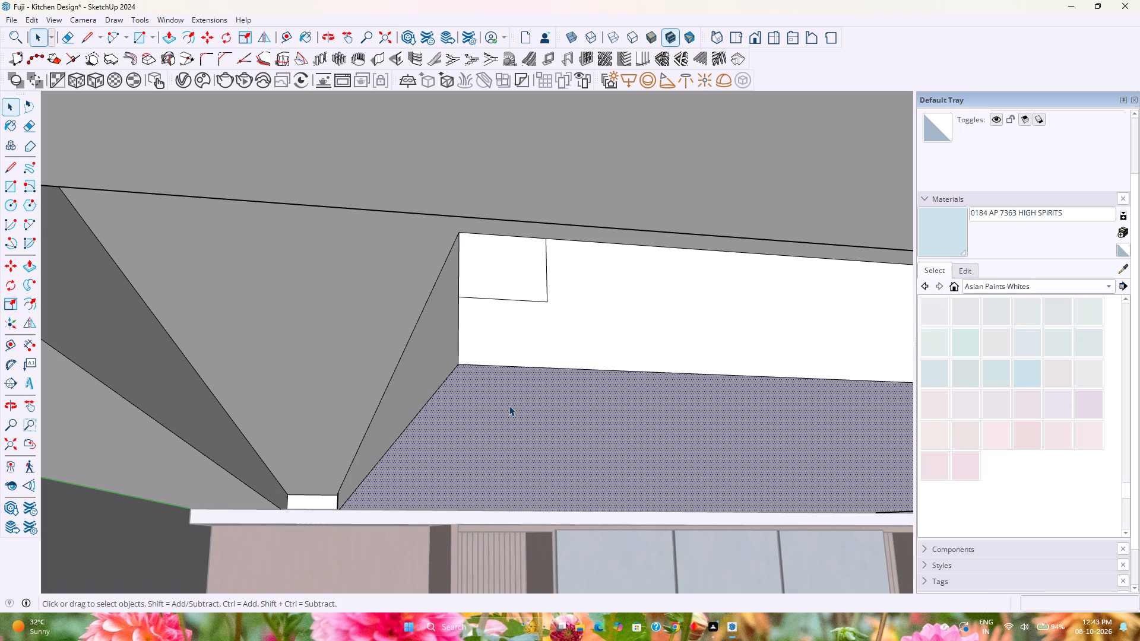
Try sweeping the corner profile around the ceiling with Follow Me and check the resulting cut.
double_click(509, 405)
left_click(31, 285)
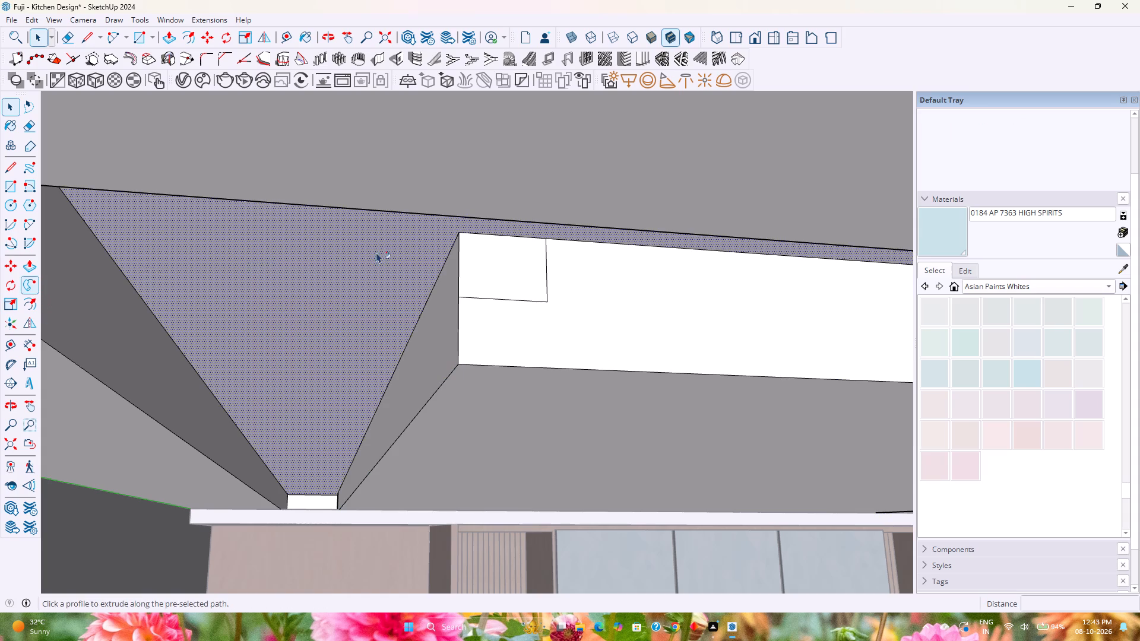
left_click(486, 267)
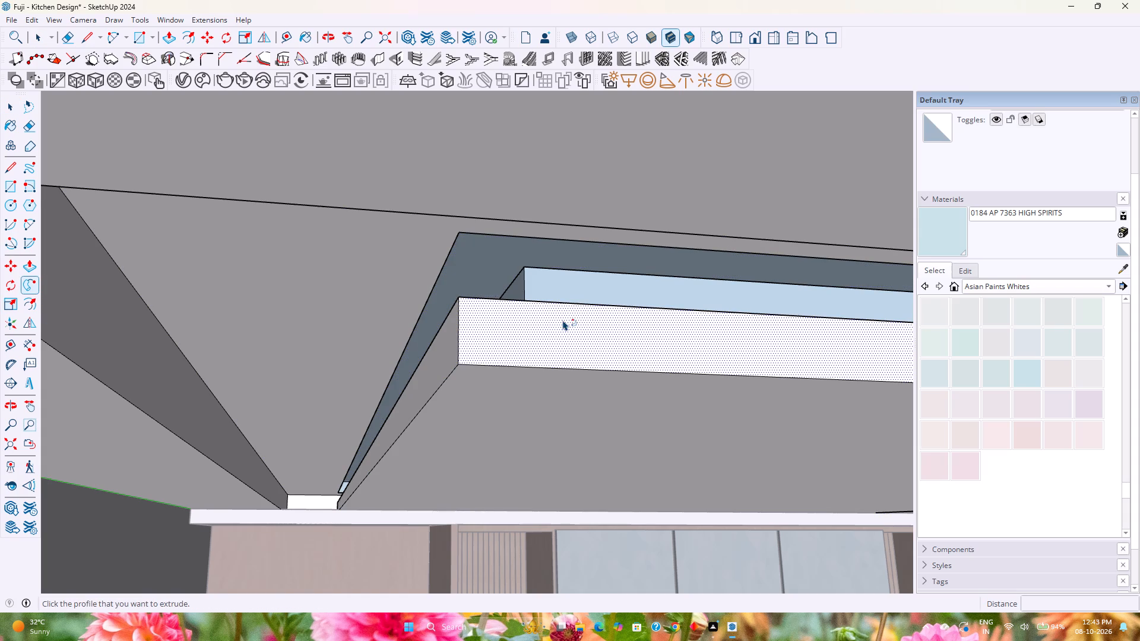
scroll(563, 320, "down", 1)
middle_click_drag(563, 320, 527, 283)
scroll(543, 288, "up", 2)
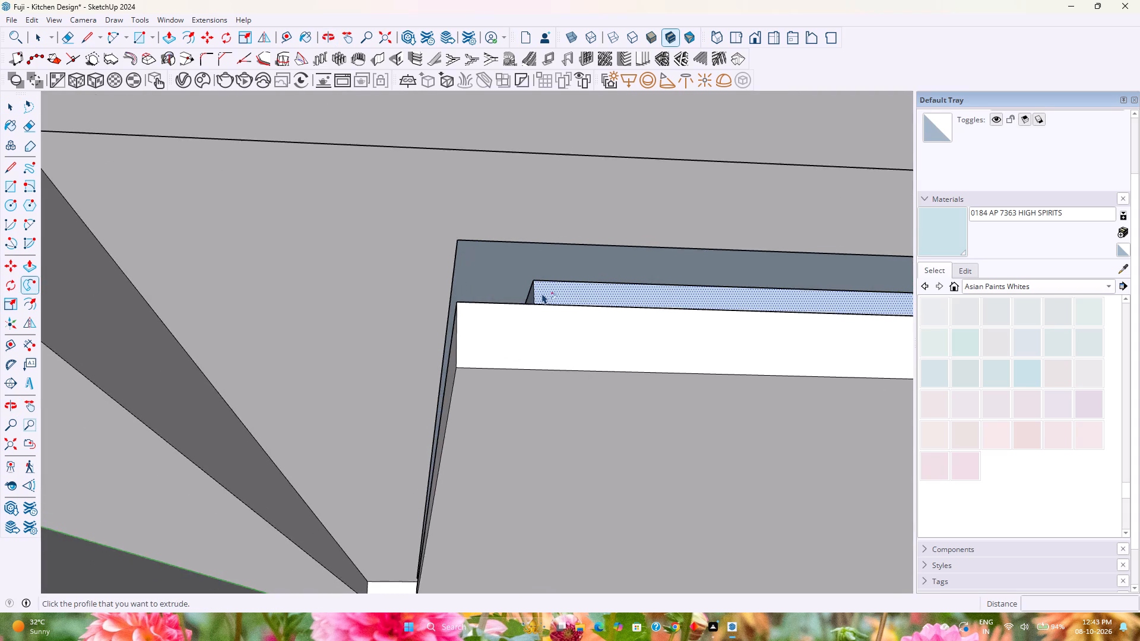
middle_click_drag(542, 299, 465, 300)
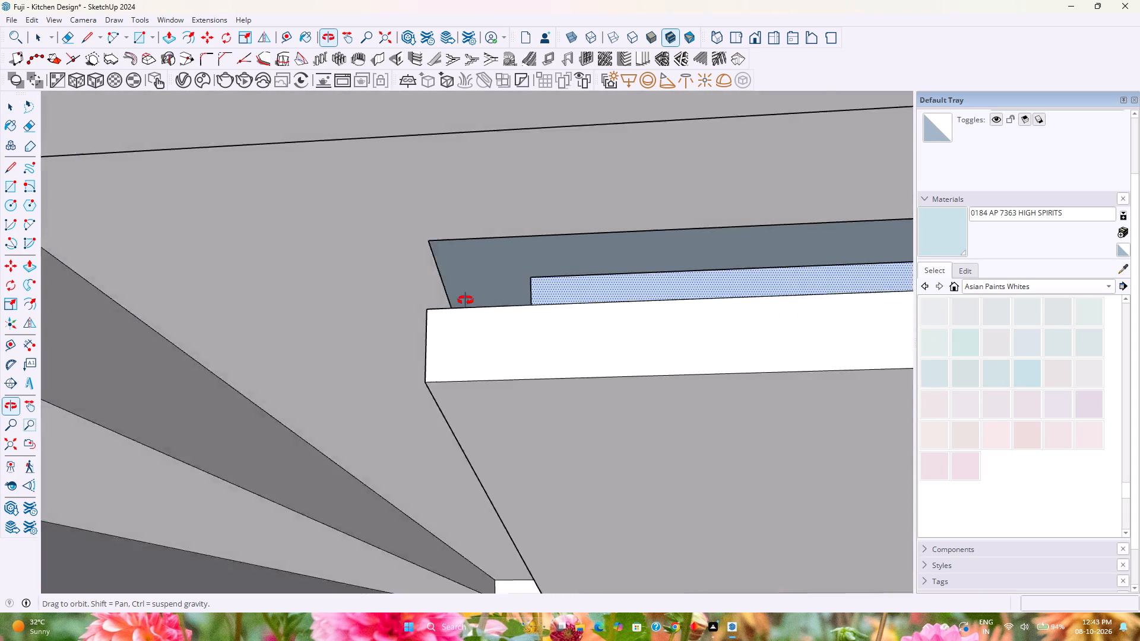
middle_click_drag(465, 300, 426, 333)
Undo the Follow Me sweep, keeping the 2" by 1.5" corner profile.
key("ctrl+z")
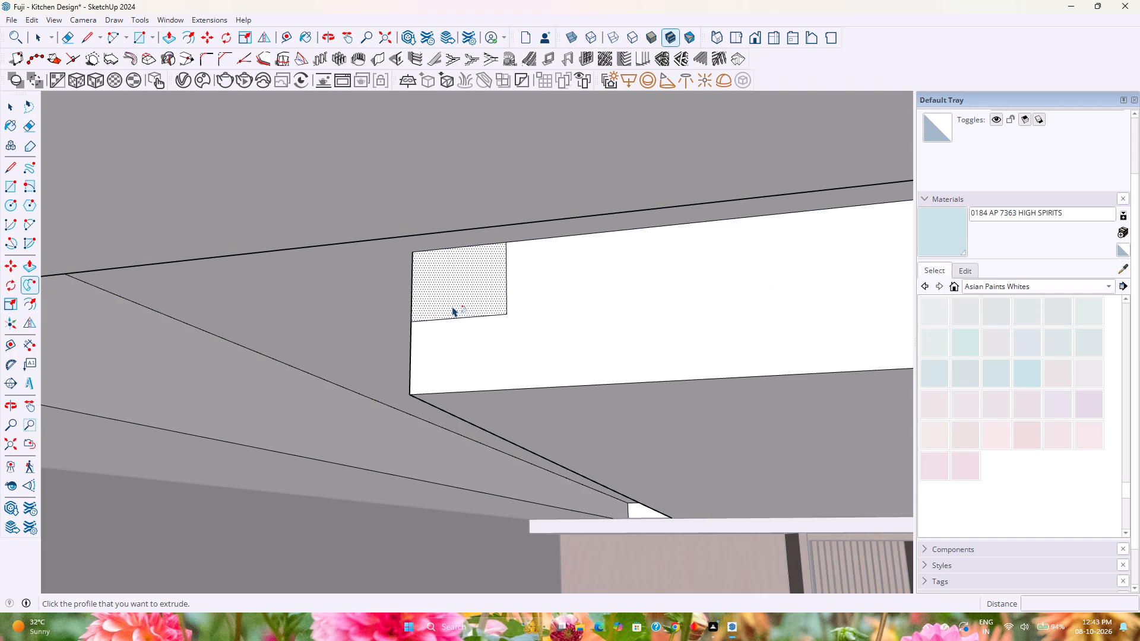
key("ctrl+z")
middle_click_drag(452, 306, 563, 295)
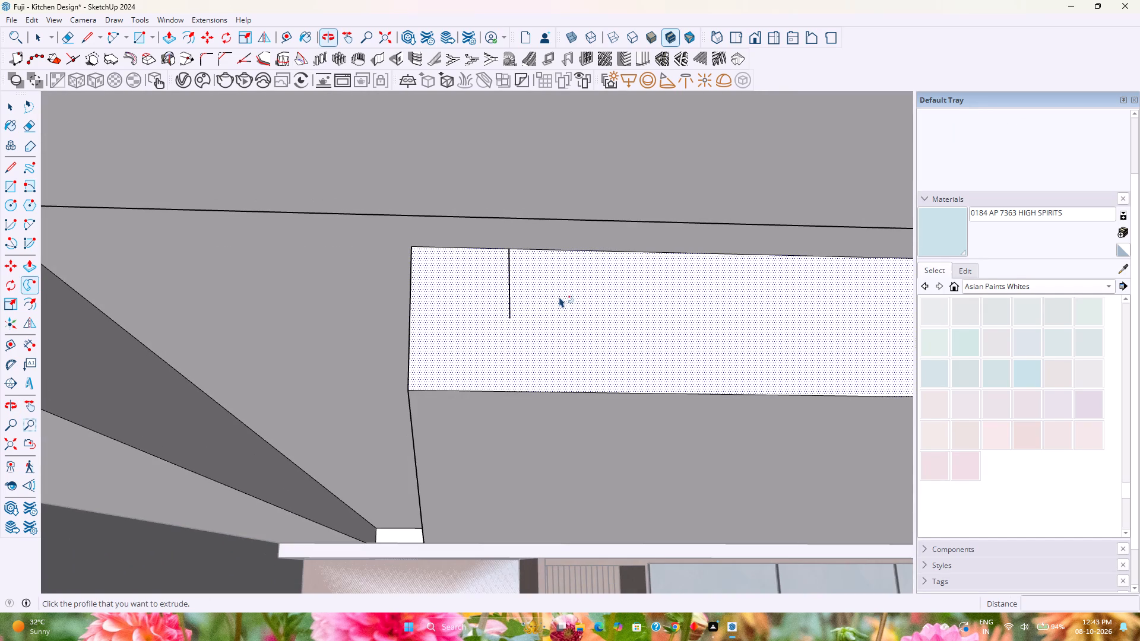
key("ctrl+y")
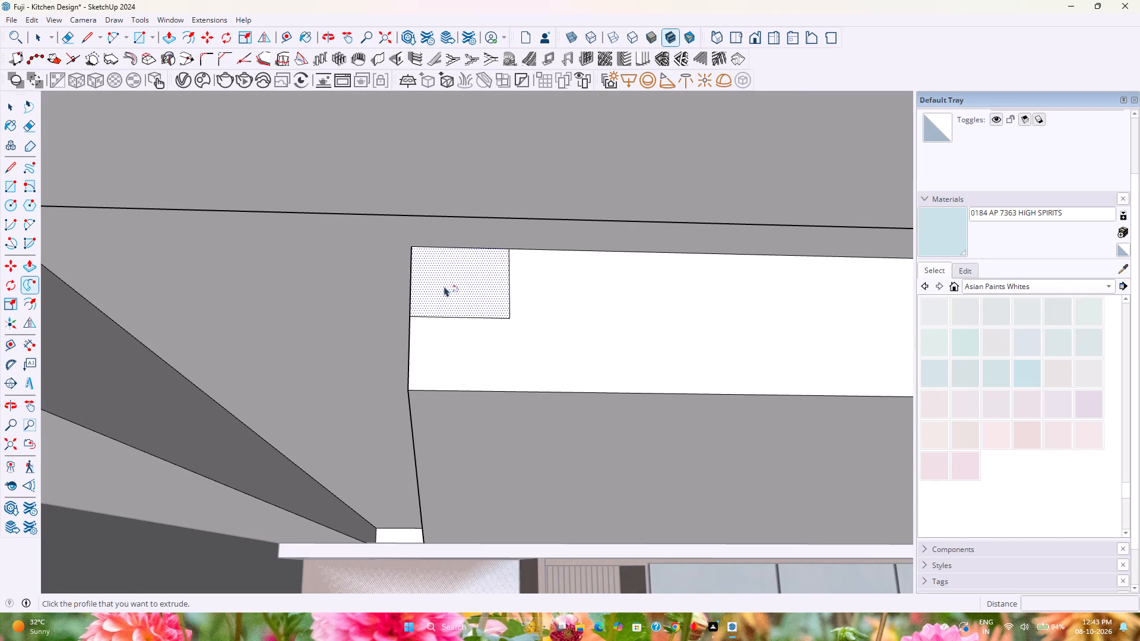
Push the corner profile 1.5" into the centre panel to cut a notch.
middle_click_drag(366, 293, 462, 280)
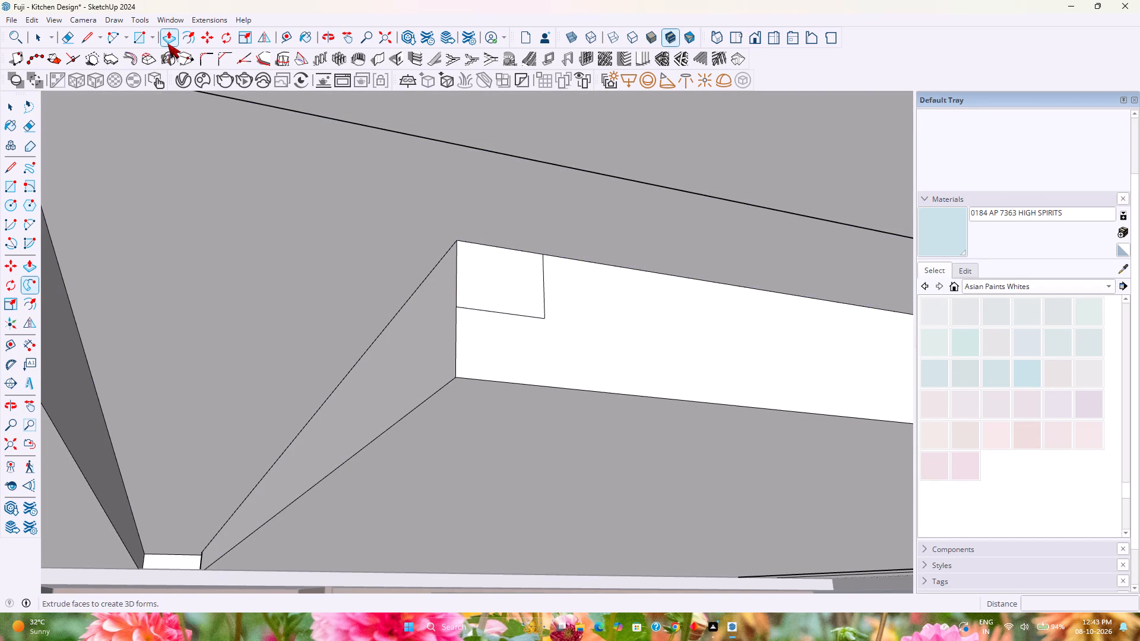
left_click(169, 40)
left_click(481, 274)
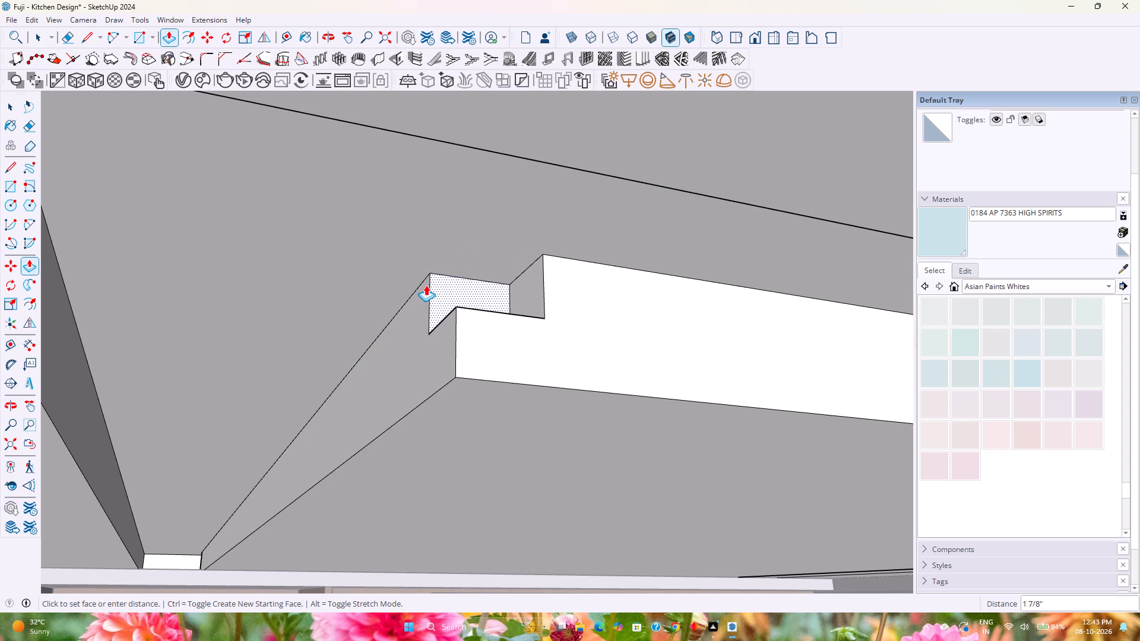
key("1")
type(".5")
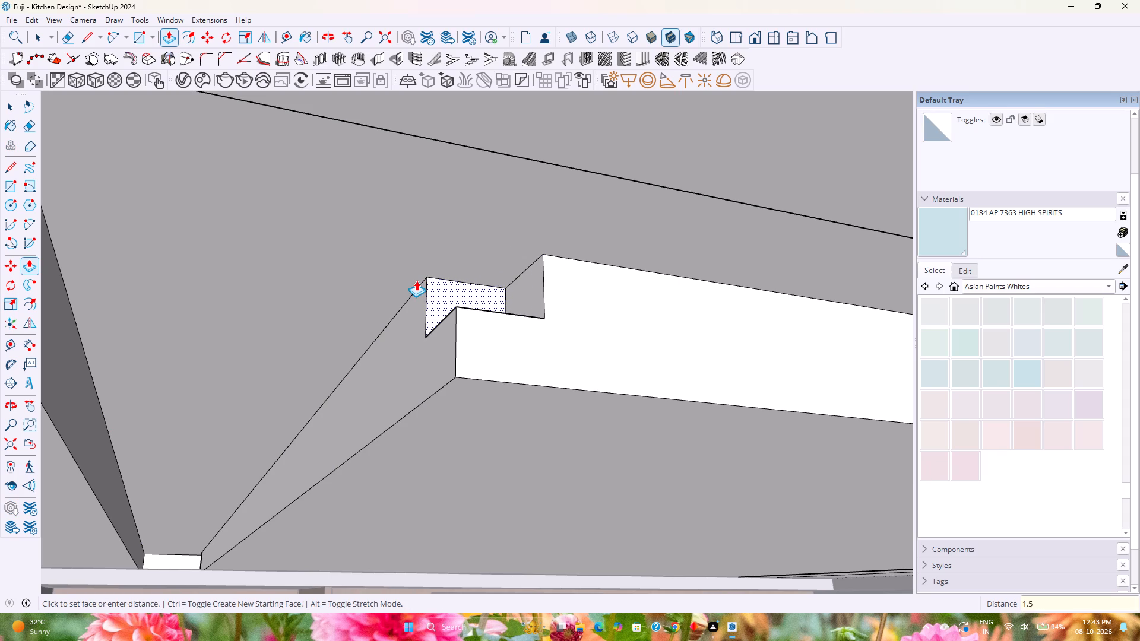
key("Return")
Extend the notch about 6' 11" along the centre panel's front edge to its opposite corner by pushing the notch's end face.
middle_click_drag(335, 293, 455, 291)
scroll(455, 291, "down", 2)
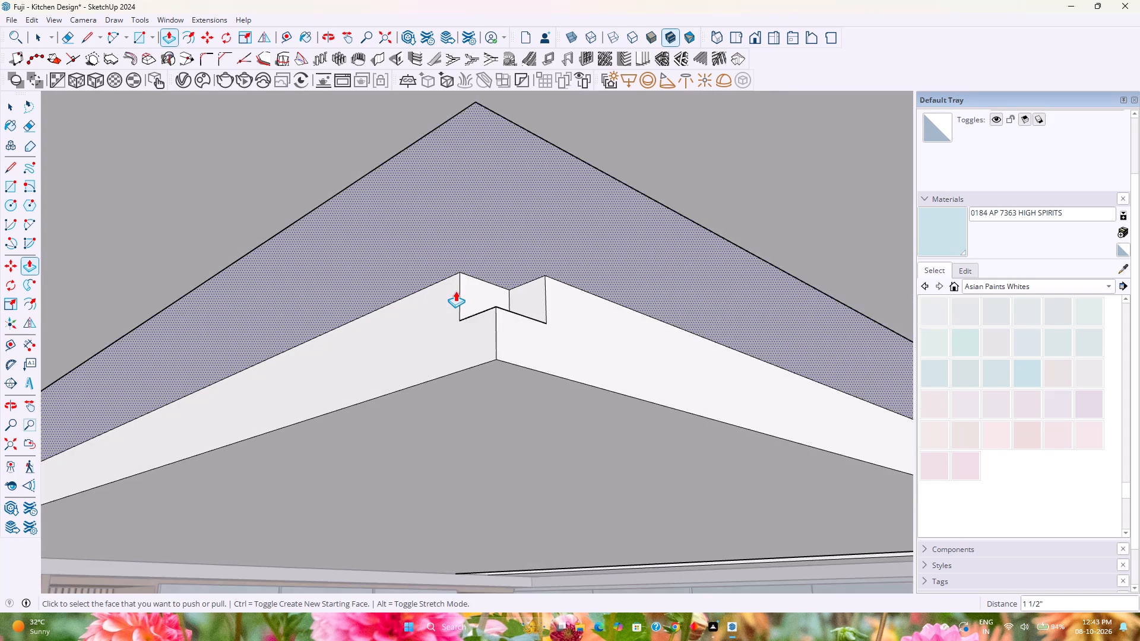
middle_click_drag(455, 291, 289, 299)
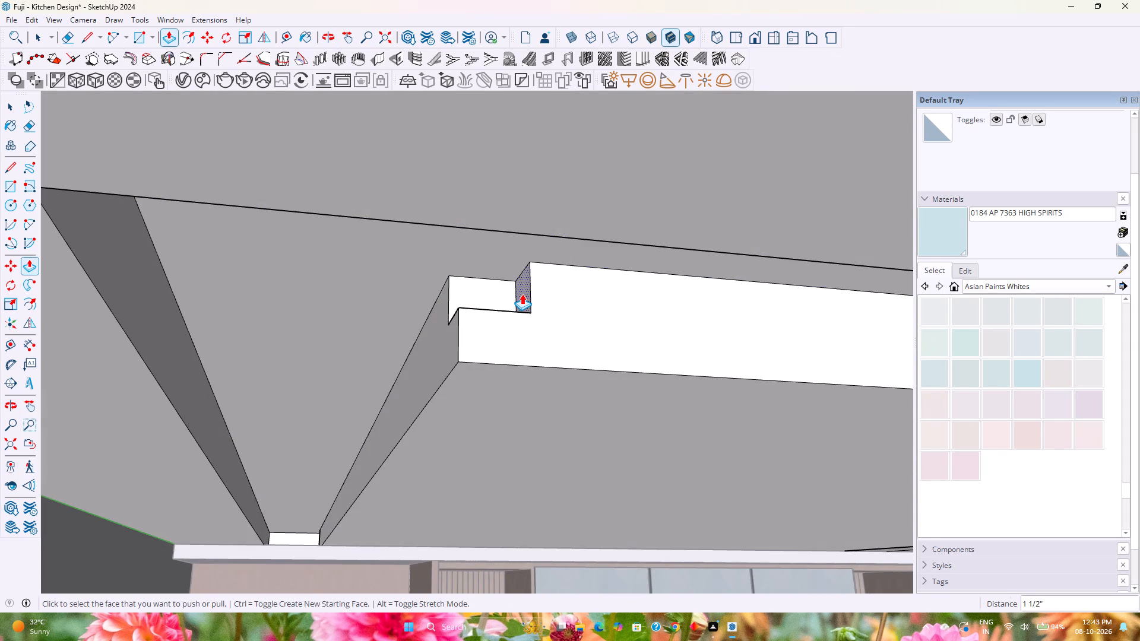
left_click(524, 294)
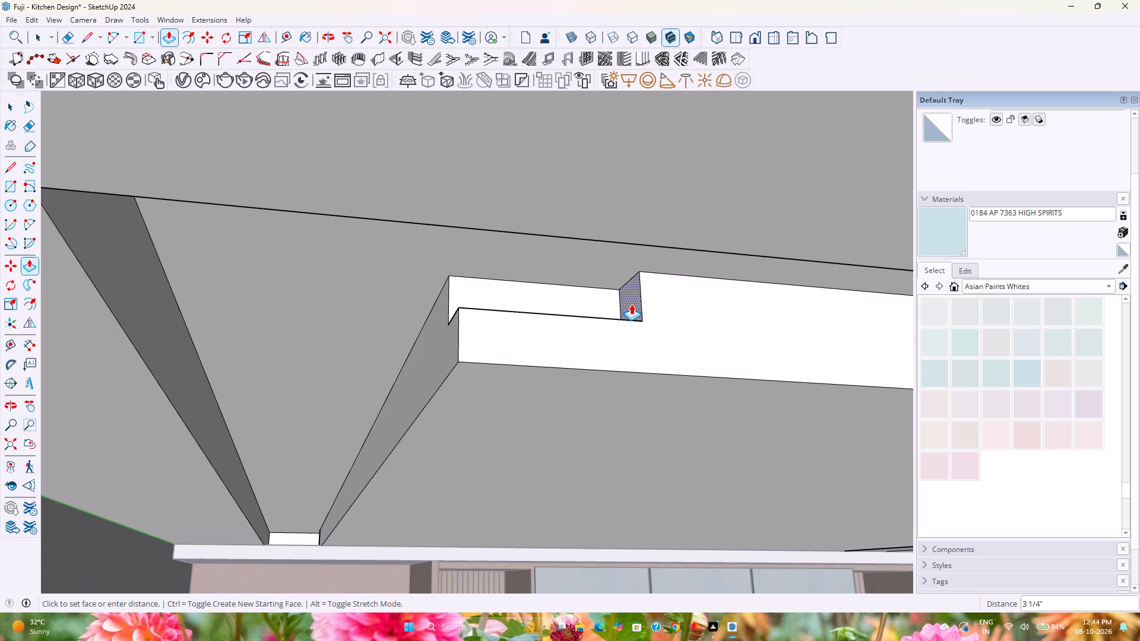
scroll(631, 304, "down", 2)
middle_click_drag(631, 307, 309, 318, "shift")
scroll(309, 318, "down", 8)
middle_click_drag(377, 315, 296, 320, "shift")
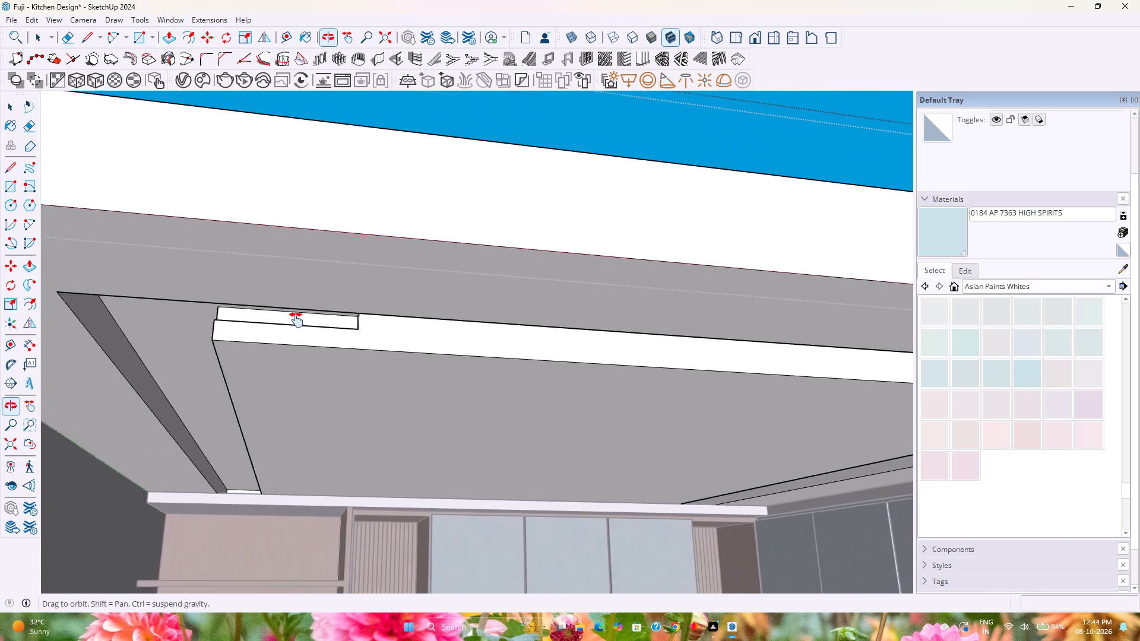
middle_click_drag(296, 320, 175, 304, "shift")
scroll(183, 303, "down", 7)
middle_click_drag(252, 326, 132, 307, "shift")
left_click(578, 326)
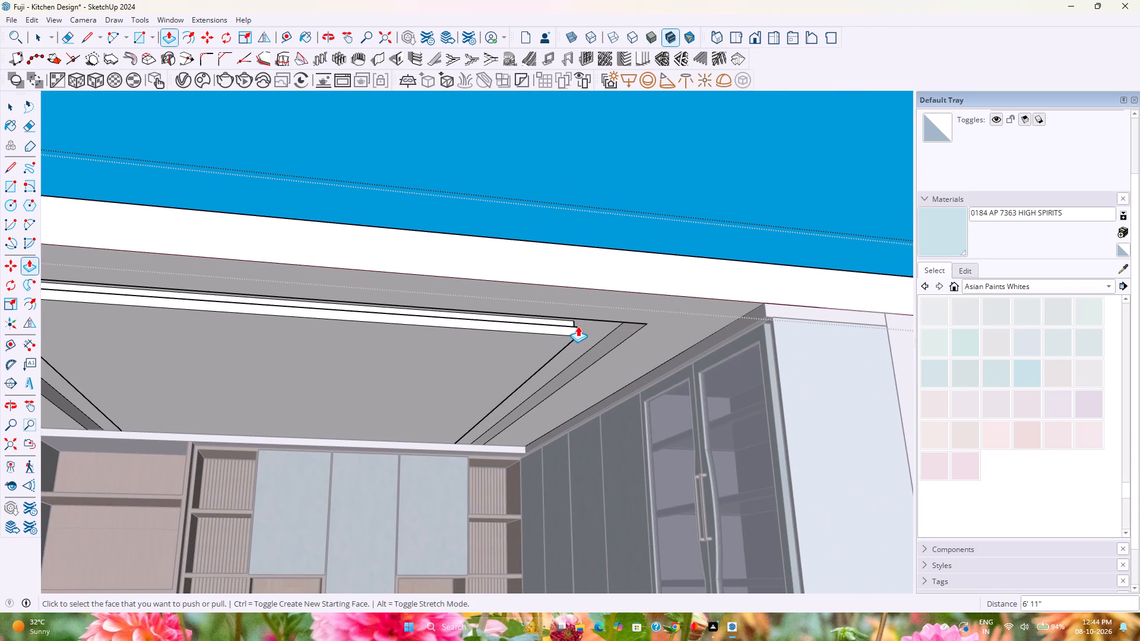
Draw a line parallel to the green axis from the notch's end corner along the centre panel's side face nearest the glass-door cabinets.
middle_click_drag(575, 326, 469, 323)
scroll(464, 325, "up", 19)
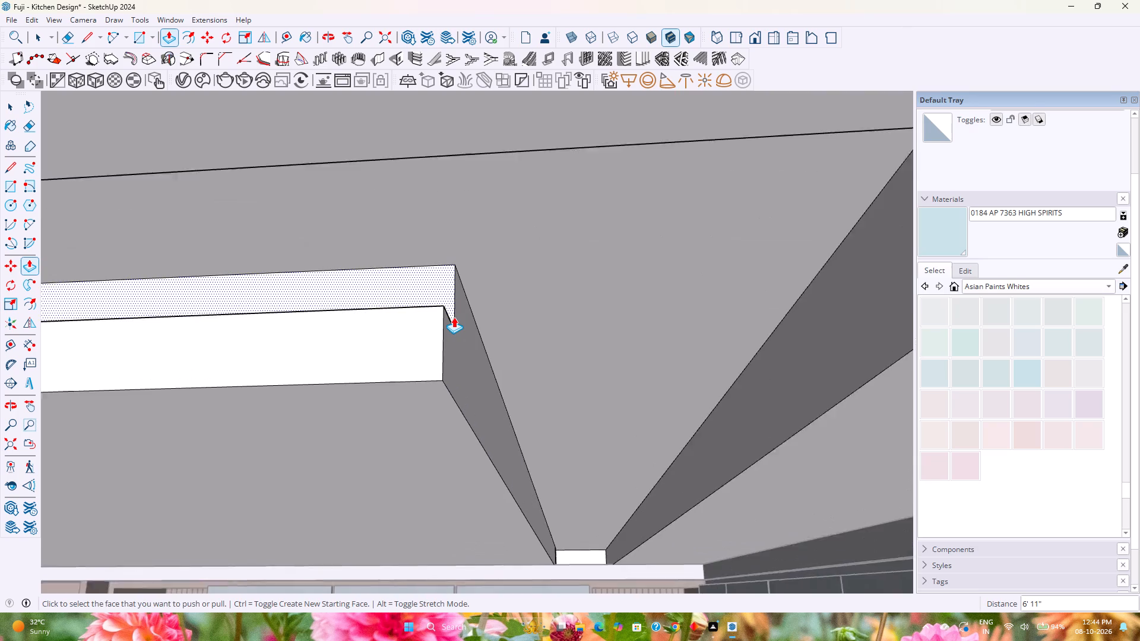
scroll(454, 317, "up", 4)
middle_click_drag(453, 317, 352, 304)
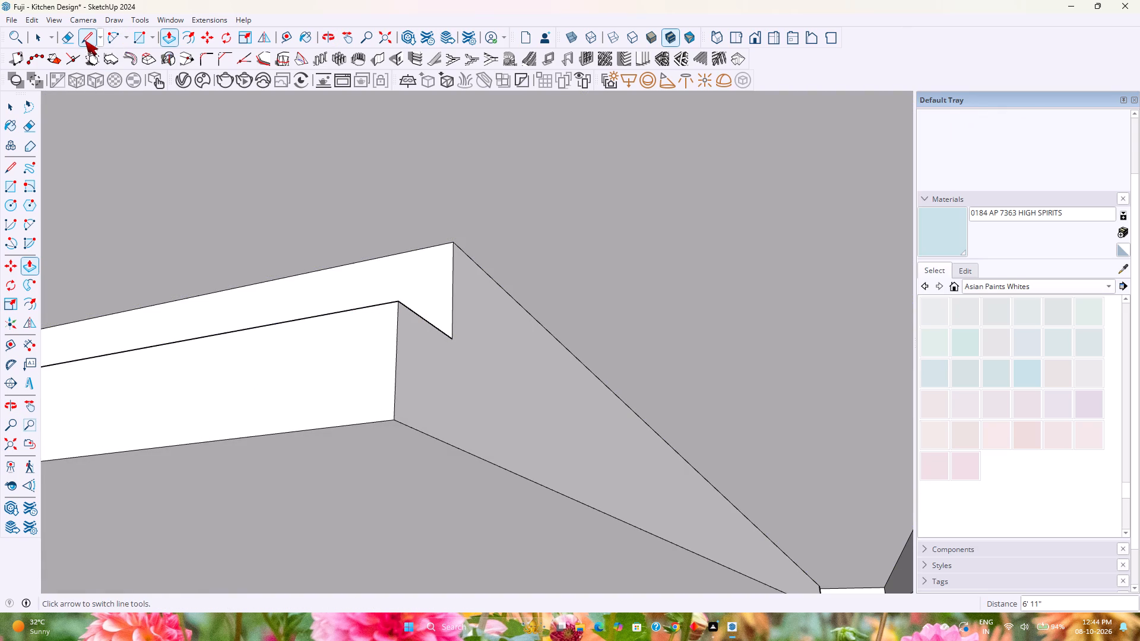
left_click(85, 40)
left_click(452, 333)
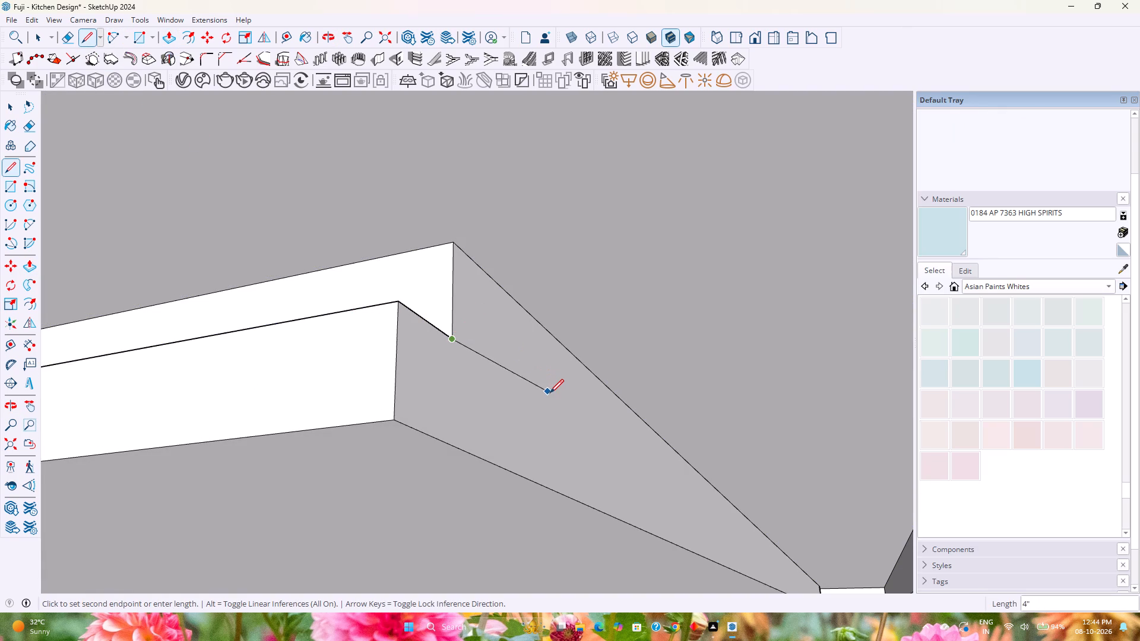
key("Left")
scroll(555, 398, "down", 9)
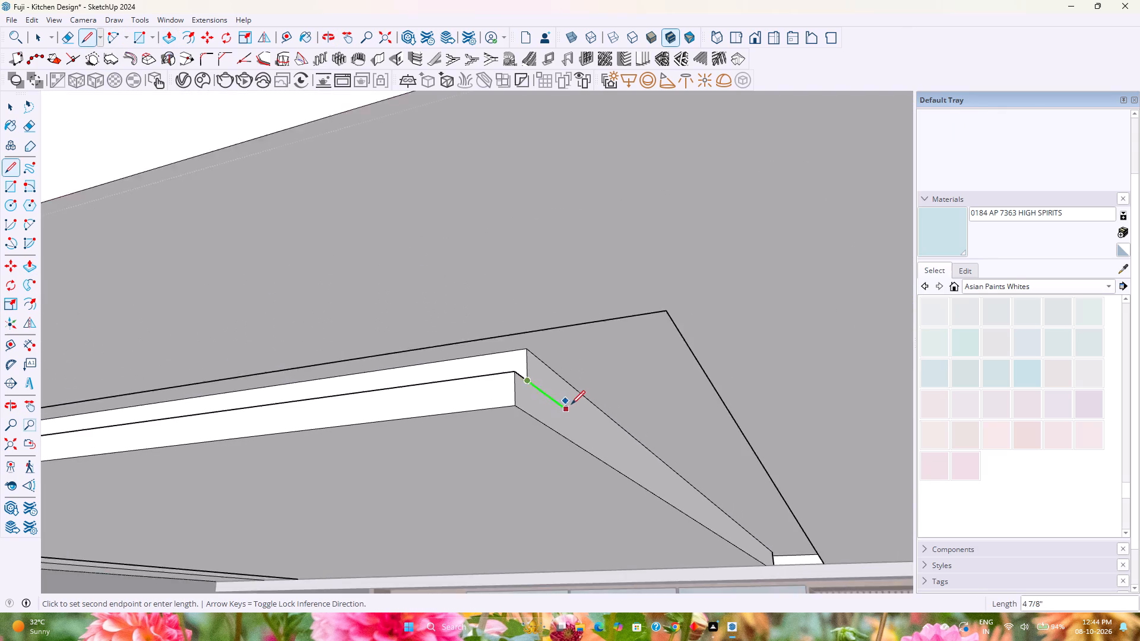
scroll(571, 404, "down", 5)
middle_click_drag(582, 410, 487, 335, "shift")
scroll(615, 417, "down", 2)
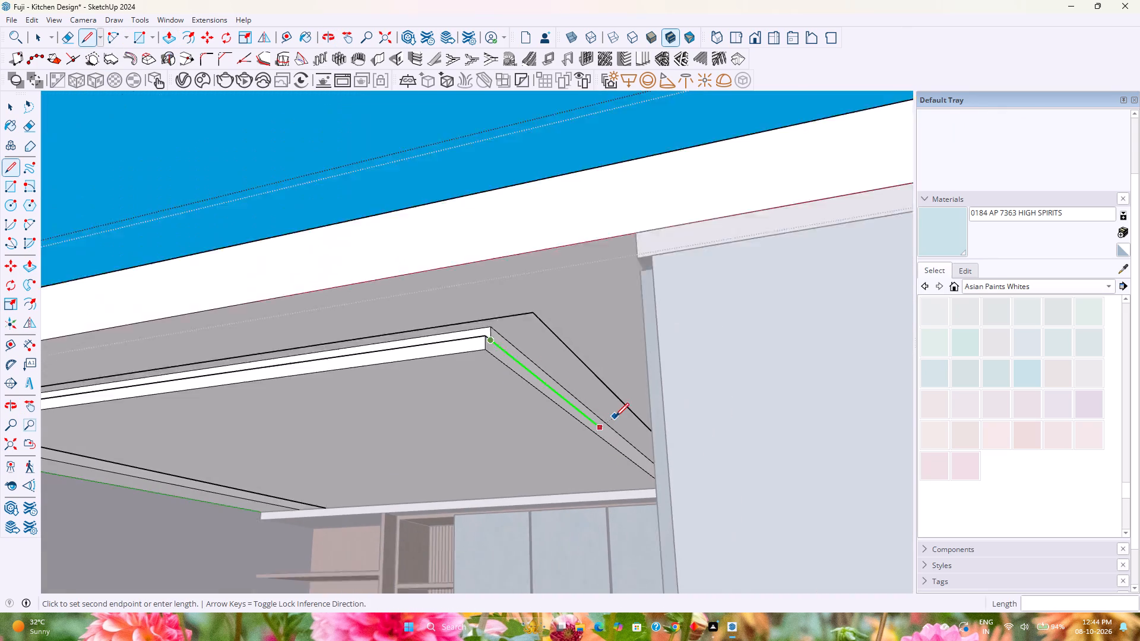
scroll(615, 417, "down", 4)
middle_click_drag(616, 417, 197, 374)
scroll(197, 374, "down", 10)
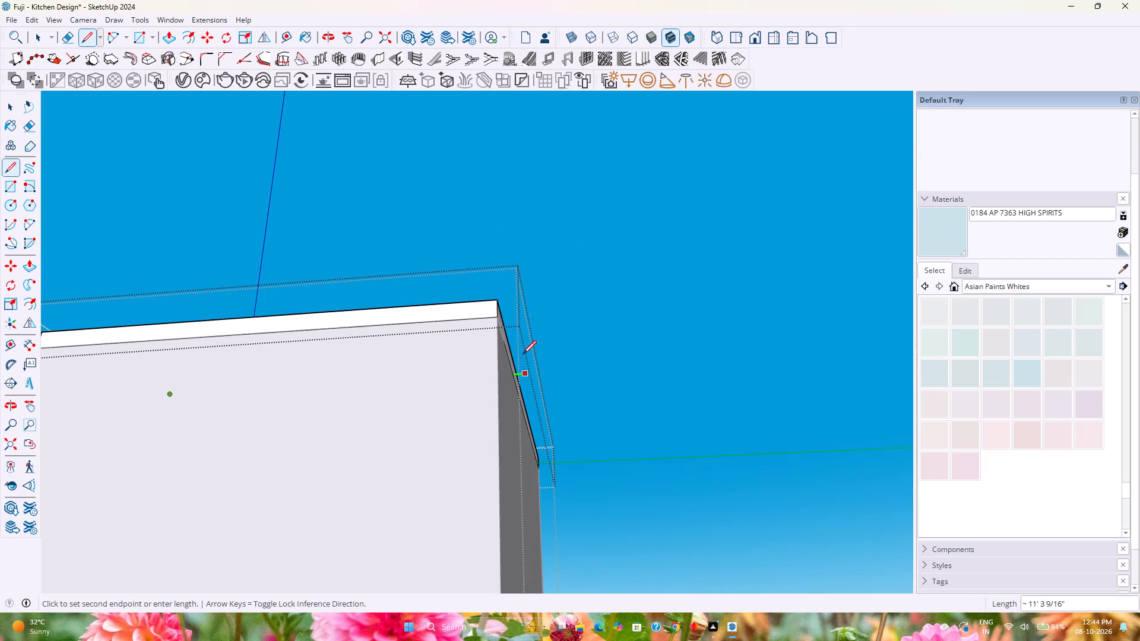
left_click(515, 367)
Draw a matching green-axis line from the notch corner along the centre panel's opposite side face, on the fridge side.
middle_click_drag(388, 377, 845, 387)
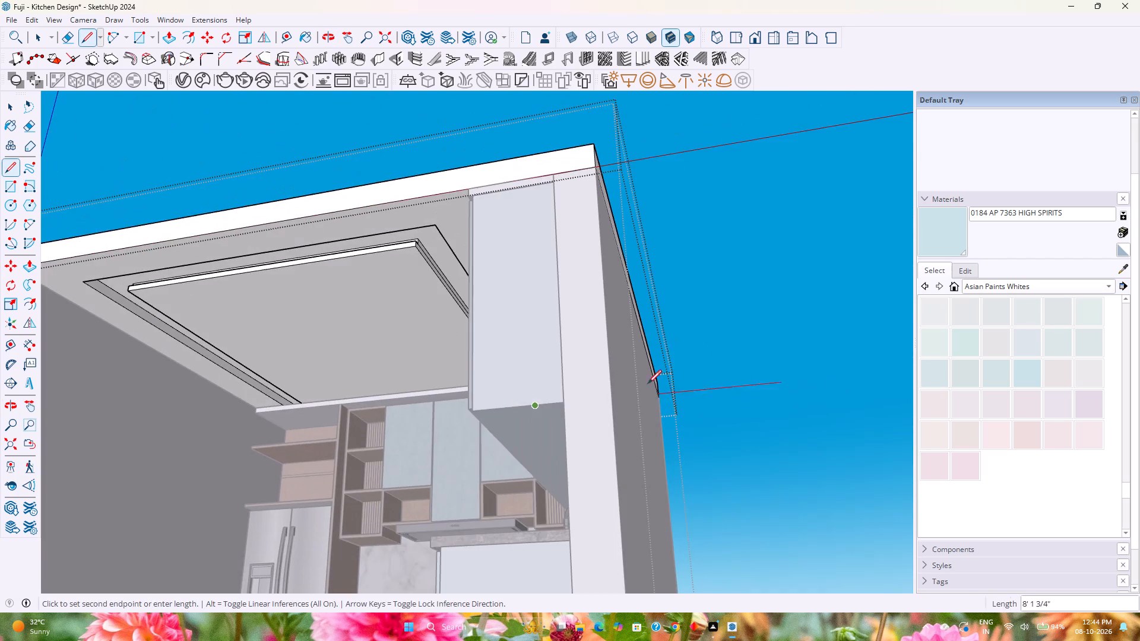
middle_click_drag(370, 361, 761, 409)
scroll(581, 274, "up", 10)
middle_click_drag(621, 278, 616, 281)
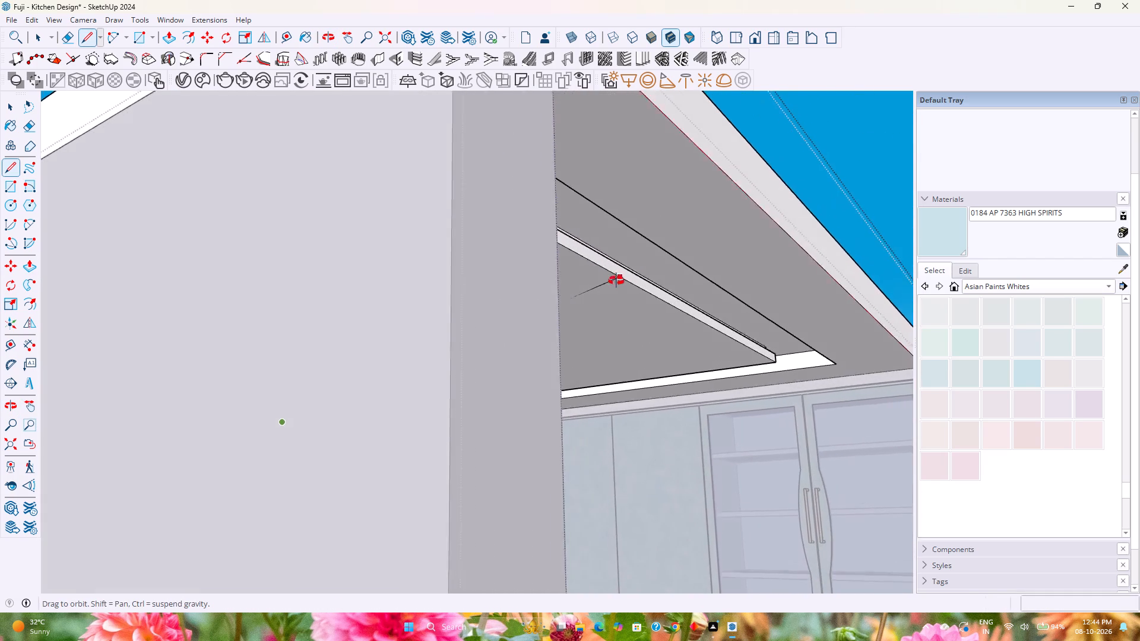
middle_click_drag(616, 281, 587, 302)
scroll(442, 255, "up", 5)
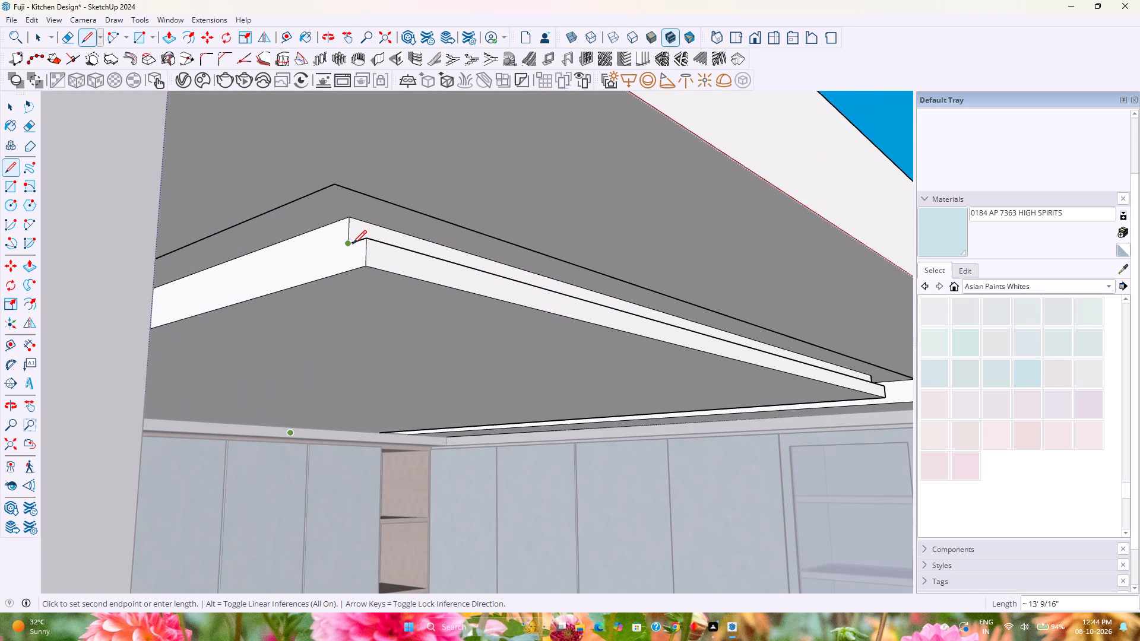
left_click(353, 244)
scroll(212, 269, "down", 6)
left_click(283, 258)
scroll(154, 287, "down", 3)
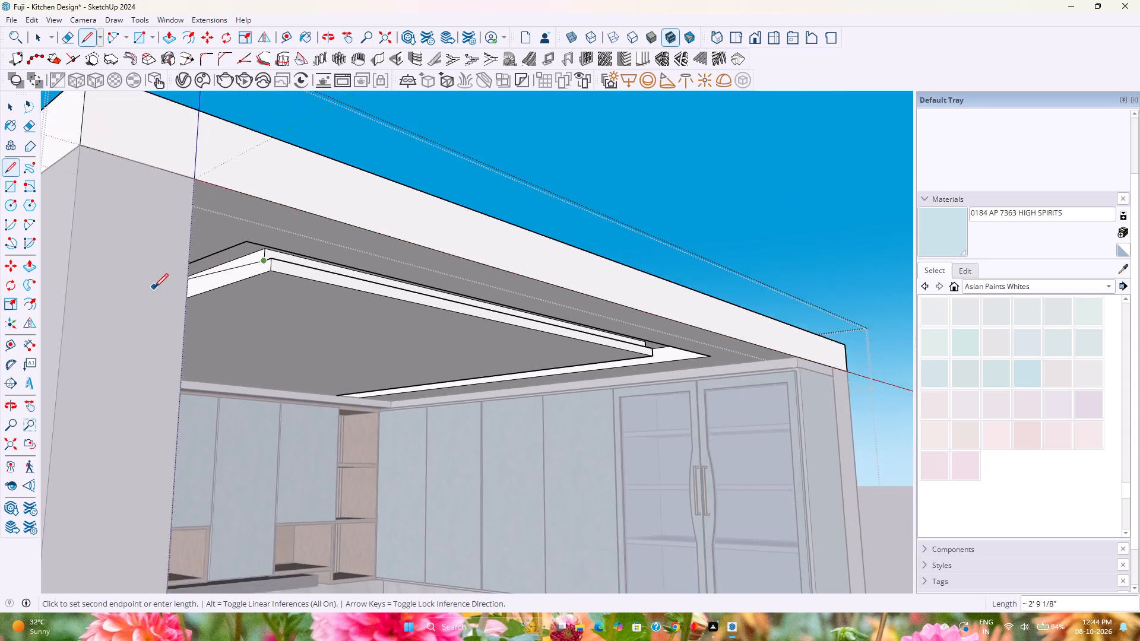
middle_click_drag(154, 287, 534, 302)
scroll(534, 301, "down", 10)
key("Left")
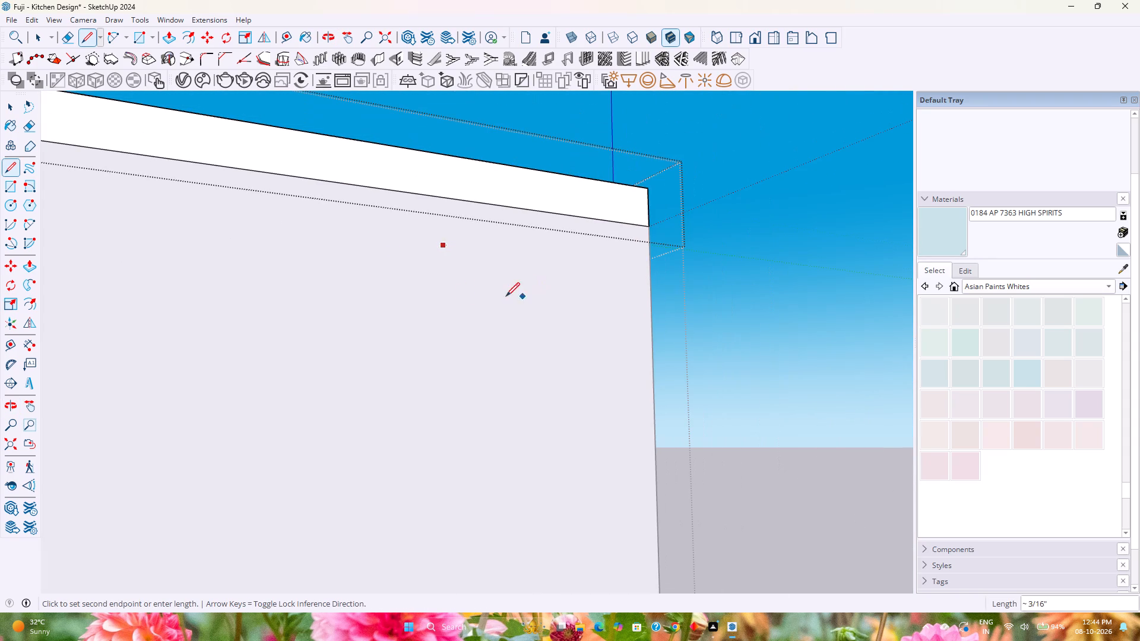
scroll(272, 281, "down", 17)
middle_click_drag(251, 277, 647, 350, "shift")
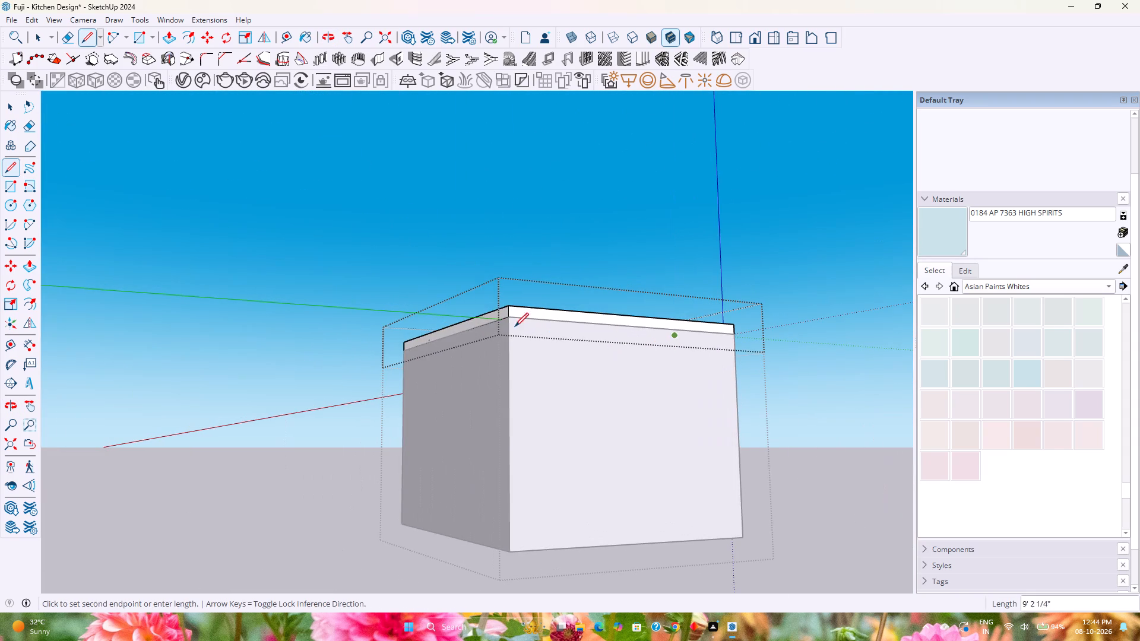
scroll(492, 318, "up", 8)
left_click(482, 325)
middle_click_drag(525, 354, 525, 354)
scroll(525, 354, "up", 1)
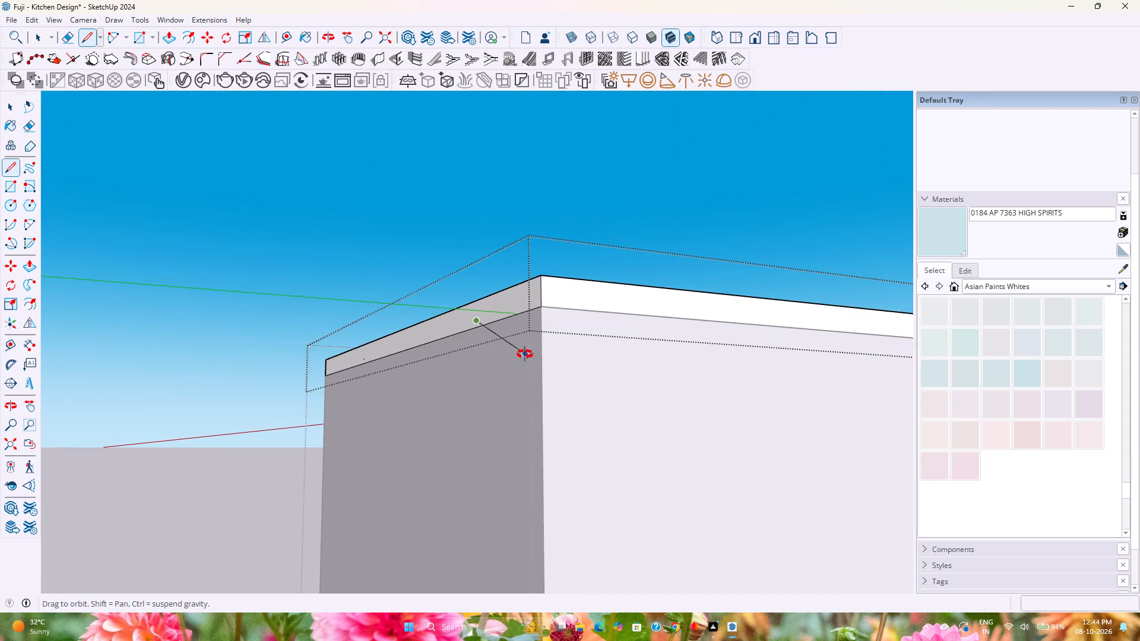
middle_click_drag(525, 354, 524, 369)
key("Escape")
key("space")
Push the upper strip of the centre panel's fridge-side face inward 1.5" to continue the notch along that side.
scroll(542, 338, "up", 1)
middle_click_drag(540, 338, 113, 280)
scroll(113, 280, "down", 4)
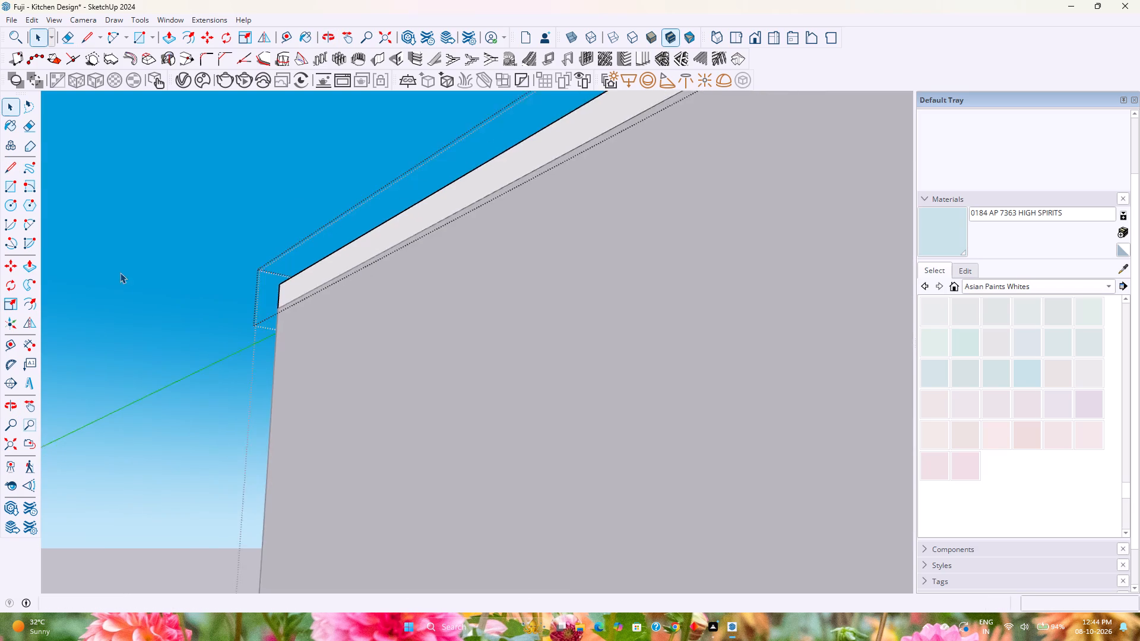
scroll(120, 272, "down", 11)
middle_click_drag(375, 269, 249, 278)
scroll(334, 255, "up", 4)
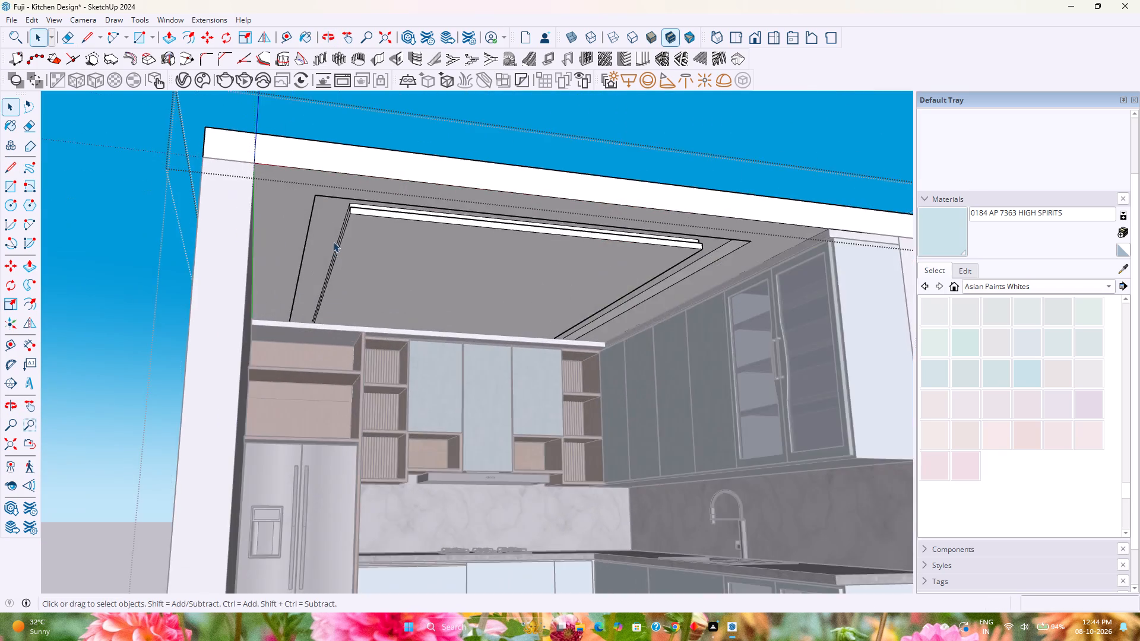
scroll(333, 242, "up", 14)
key("p")
middle_click_drag(344, 202, 368, 239)
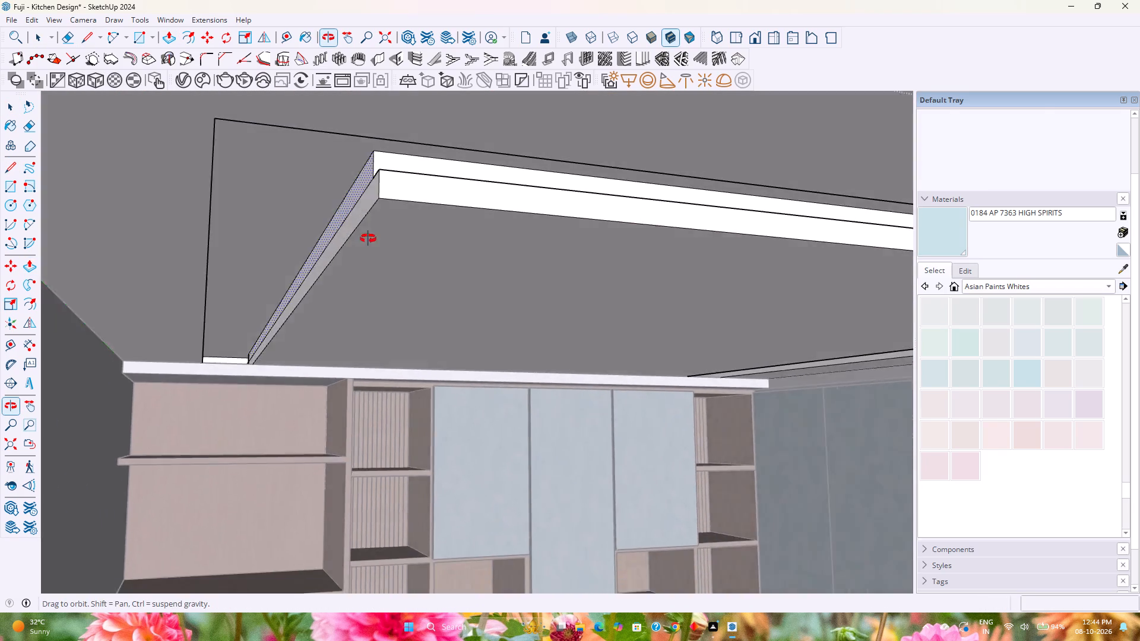
middle_click_drag(368, 239, 406, 223)
double_click(382, 178)
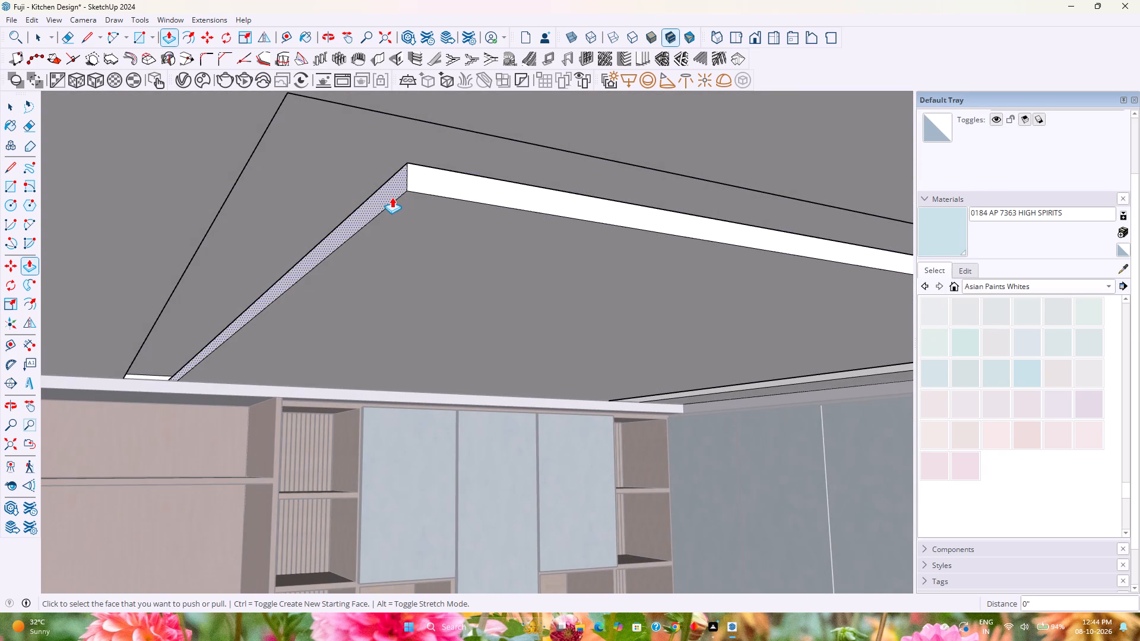
key("ctrl+z")
scroll(380, 165, "up", 6)
left_click(380, 172)
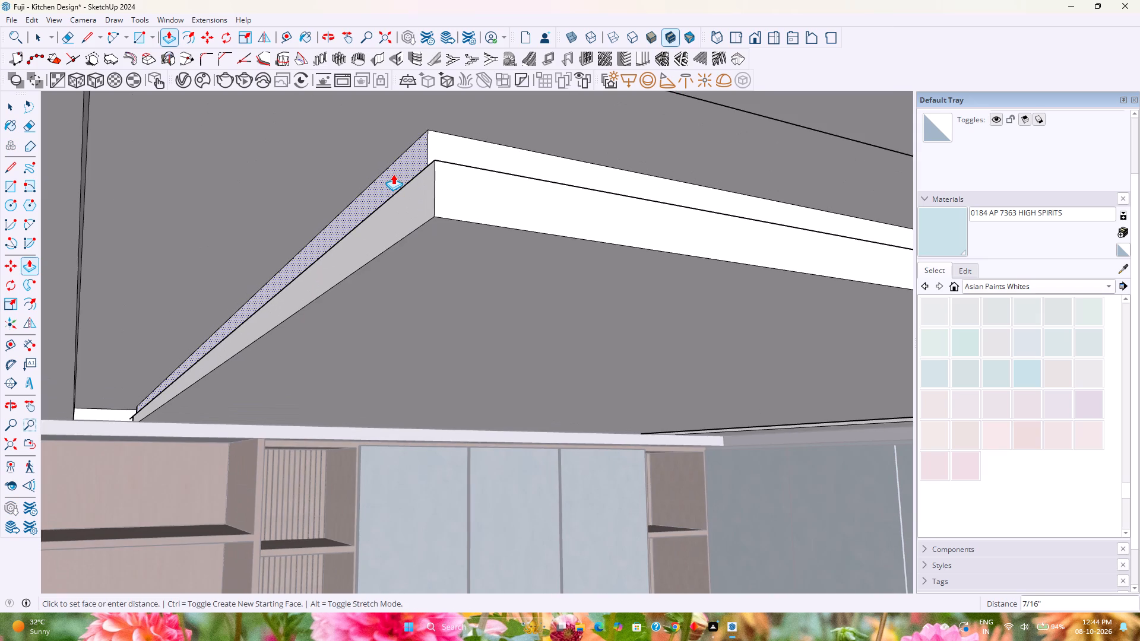
key("1")
key("period")
key("5")
key("Return")
Push the upper strip of the centre panel's side face nearest the glass-door cabinets inward by the same 1.5".
scroll(404, 204, "down", 2)
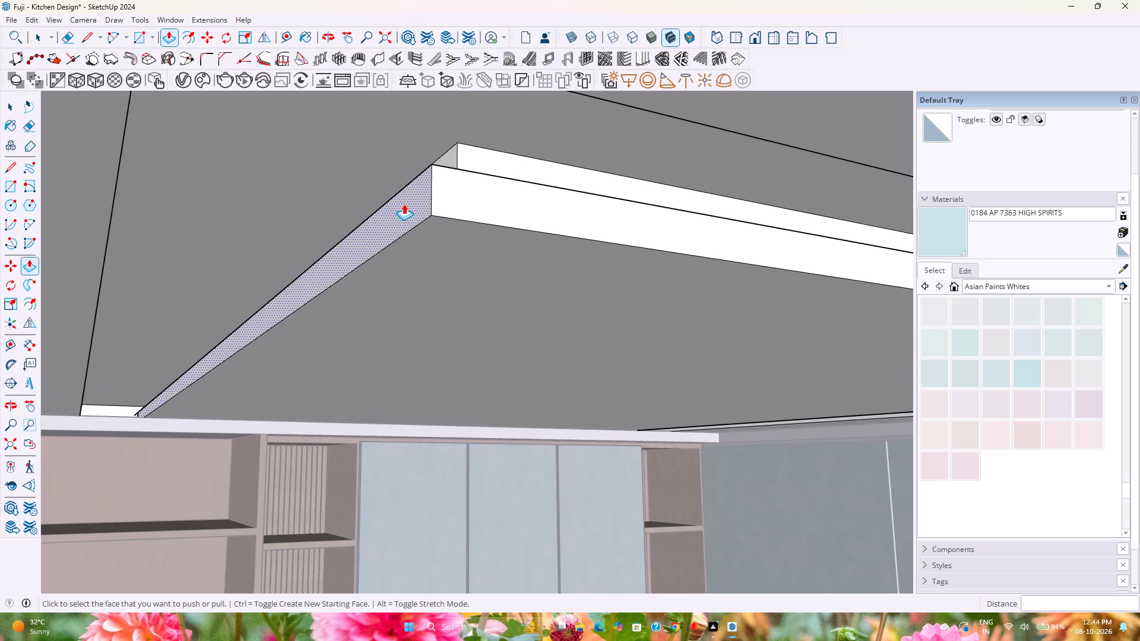
scroll(504, 231, "down", 1, "shift")
middle_click_drag(499, 234, 413, 260, "shift")
middle_click_drag(503, 271, 368, 282)
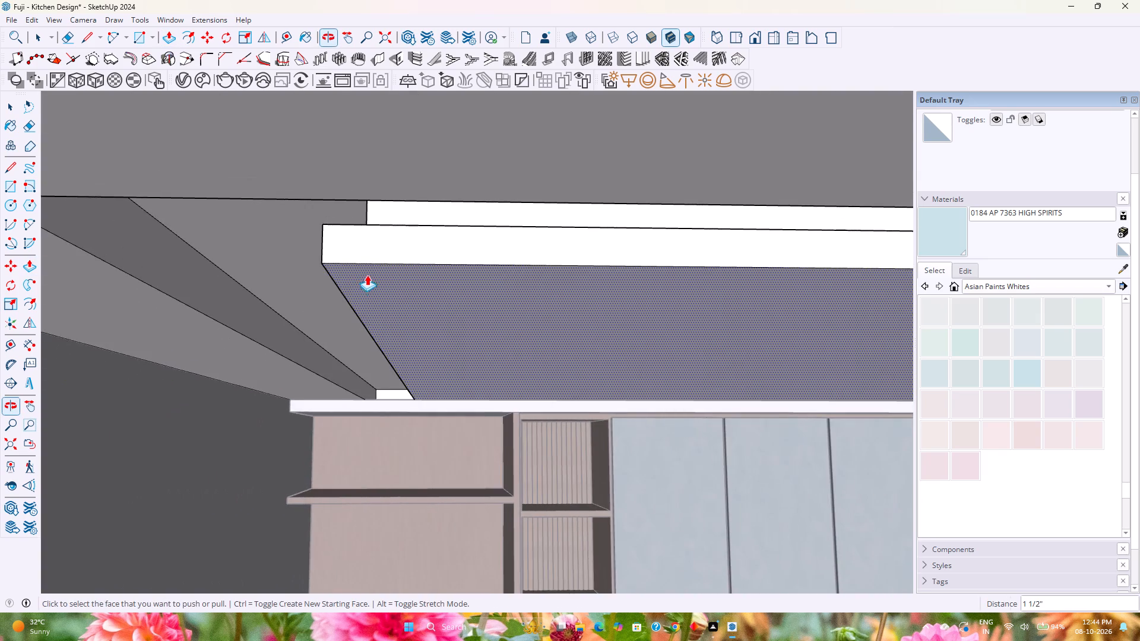
scroll(366, 273, "down", 6)
middle_click_drag(528, 292, 249, 297, "shift")
scroll(312, 285, "down", 9)
middle_click_drag(454, 342, 358, 388, "shift")
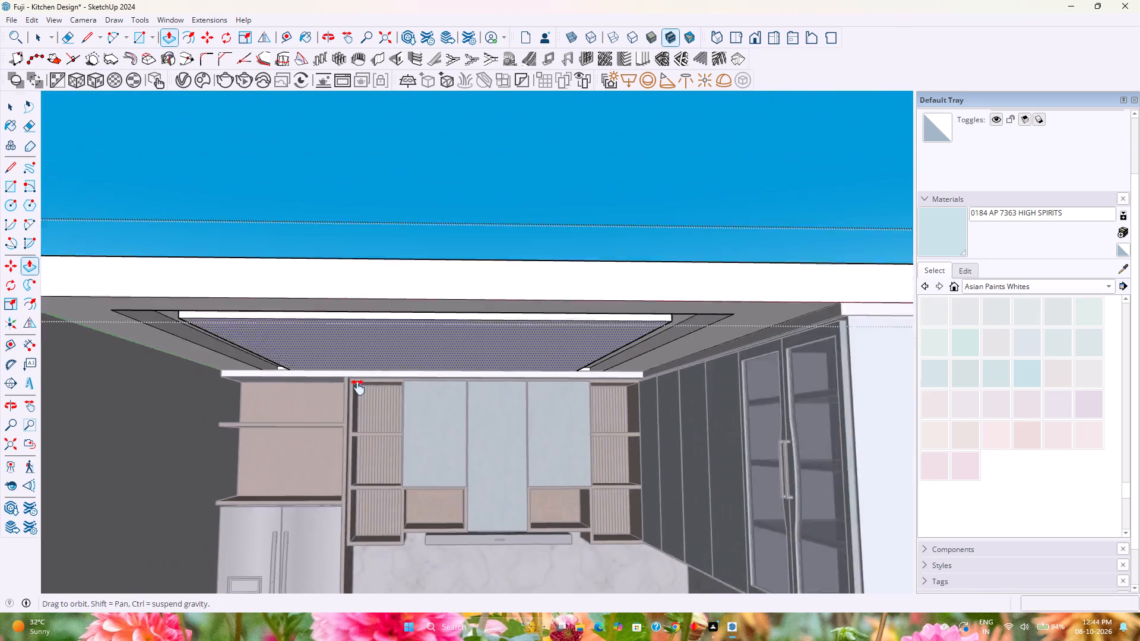
middle_click_drag(358, 388, 343, 398, "shift")
middle_click_drag(464, 383, 362, 350)
scroll(449, 323, "up", 17)
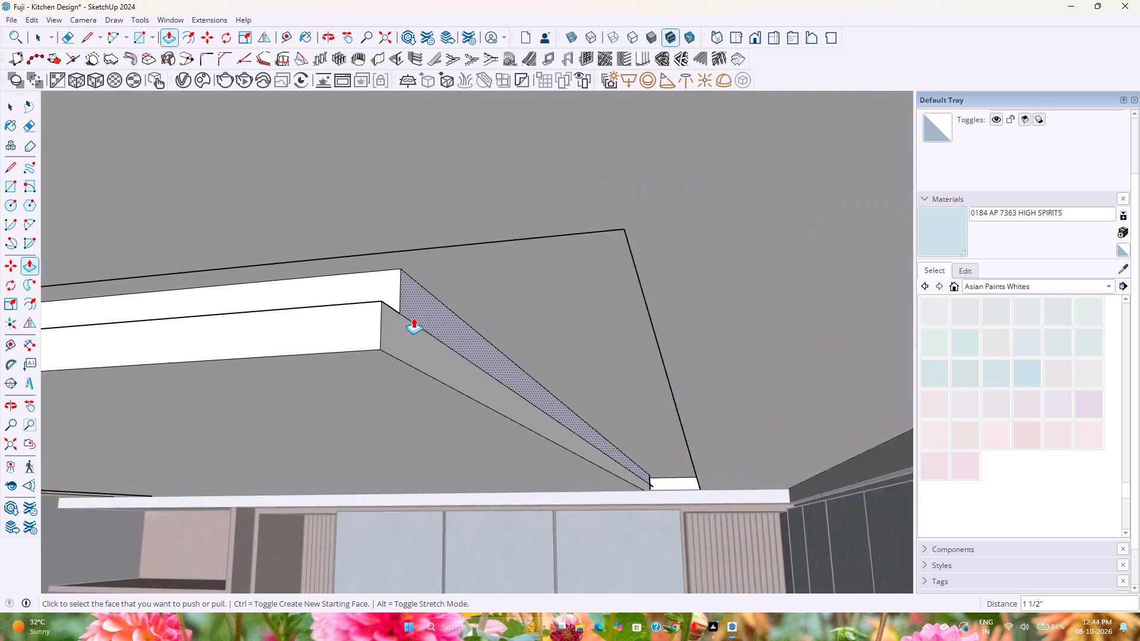
double_click(415, 312)
key("space")
Leave the ceiling group and save the kitchen model.
scroll(412, 312, "down", 2)
middle_click_drag(411, 315, 557, 334)
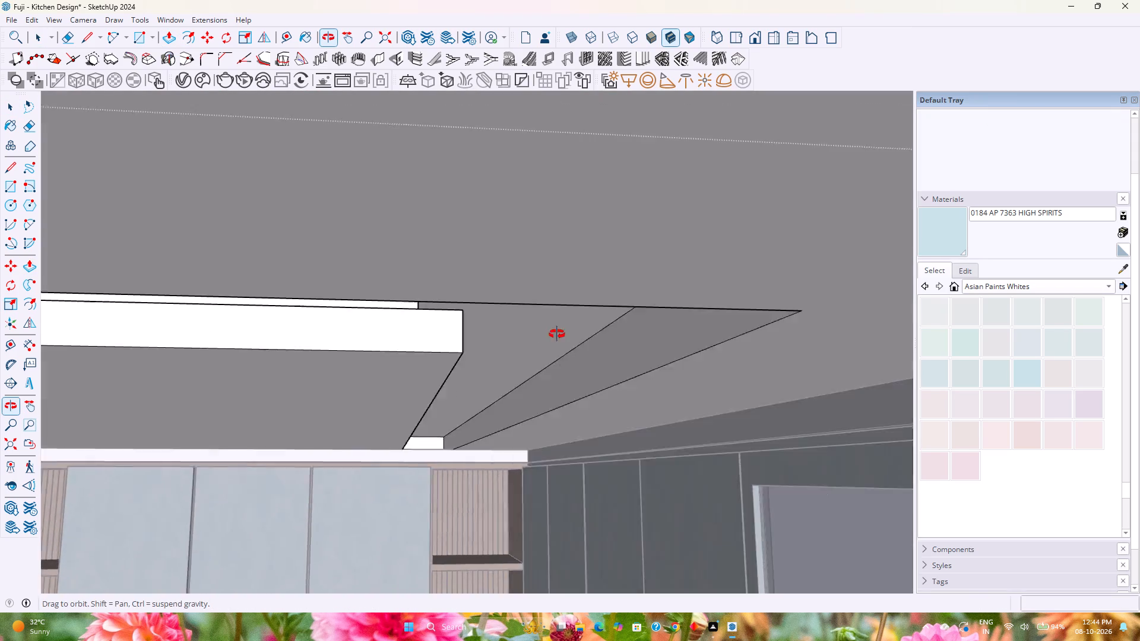
middle_click_drag(557, 334, 546, 284)
scroll(547, 298, "down", 14)
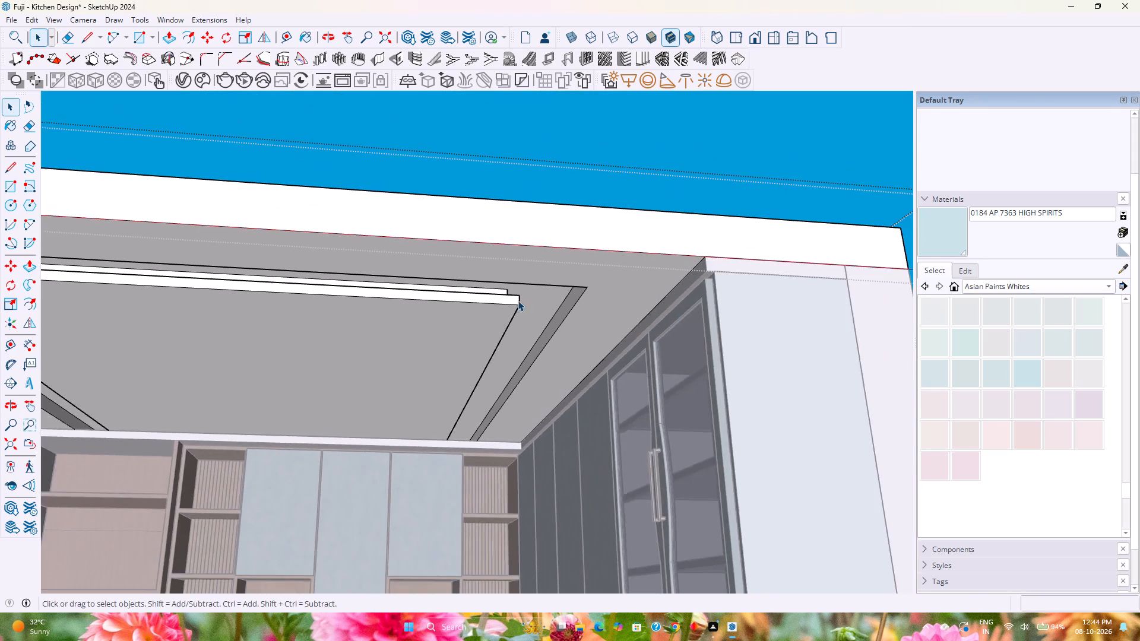
scroll(518, 300, "down", 3)
middle_click_drag(465, 313, 516, 265, "shift")
middle_click_drag(552, 286, 519, 357)
scroll(511, 345, "up", 1)
middle_click(511, 344)
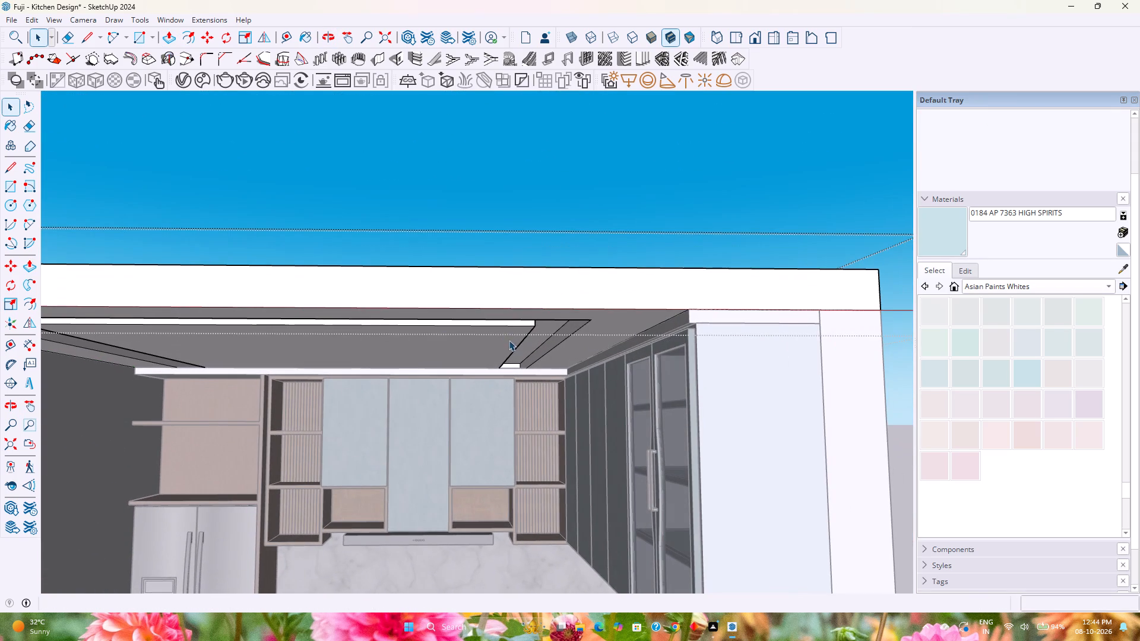
key("Escape")
key("ctrl+s")
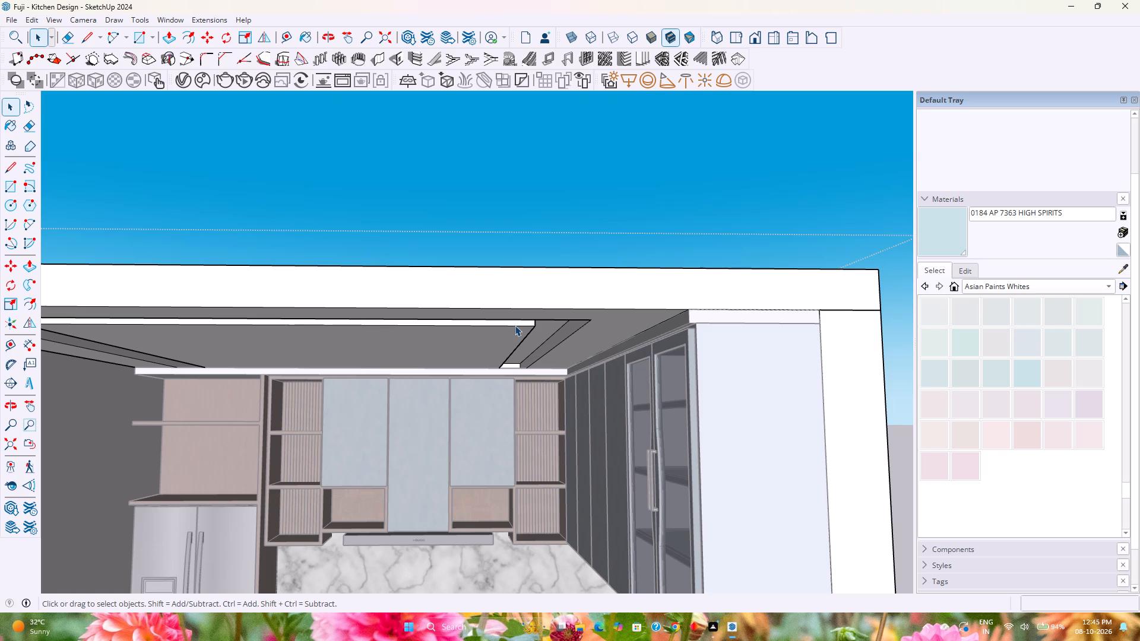
Examine the ceiling's recess and the centre panel's notched front corner near the glass-door cabinets up close.
scroll(491, 383, "down", 4)
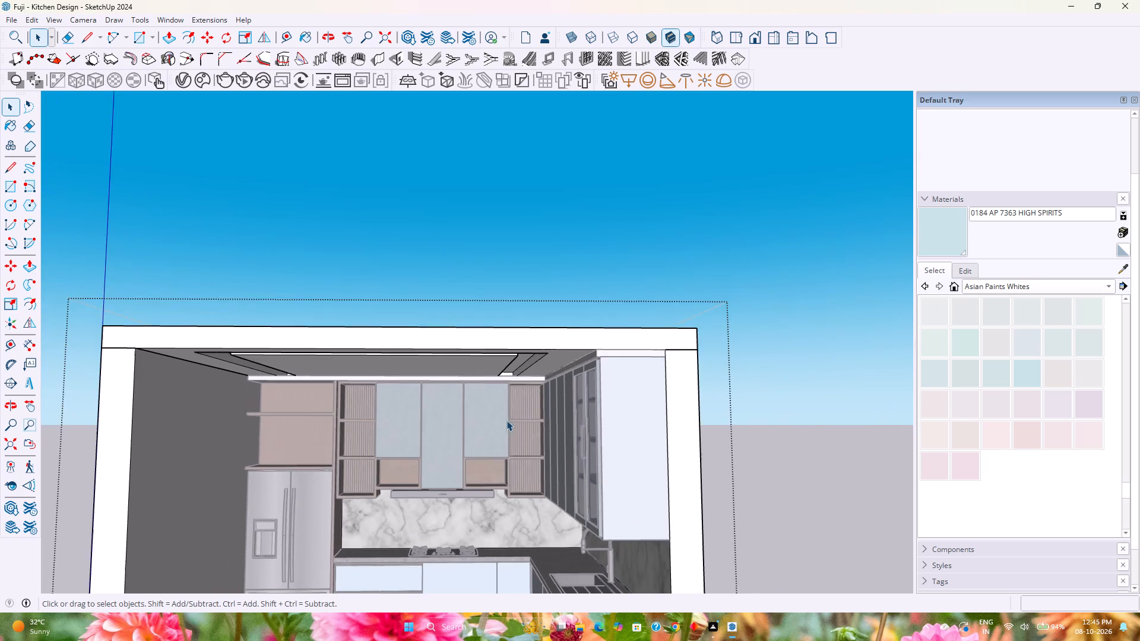
middle_click_drag(494, 424, 536, 293)
scroll(325, 294, "down", 1)
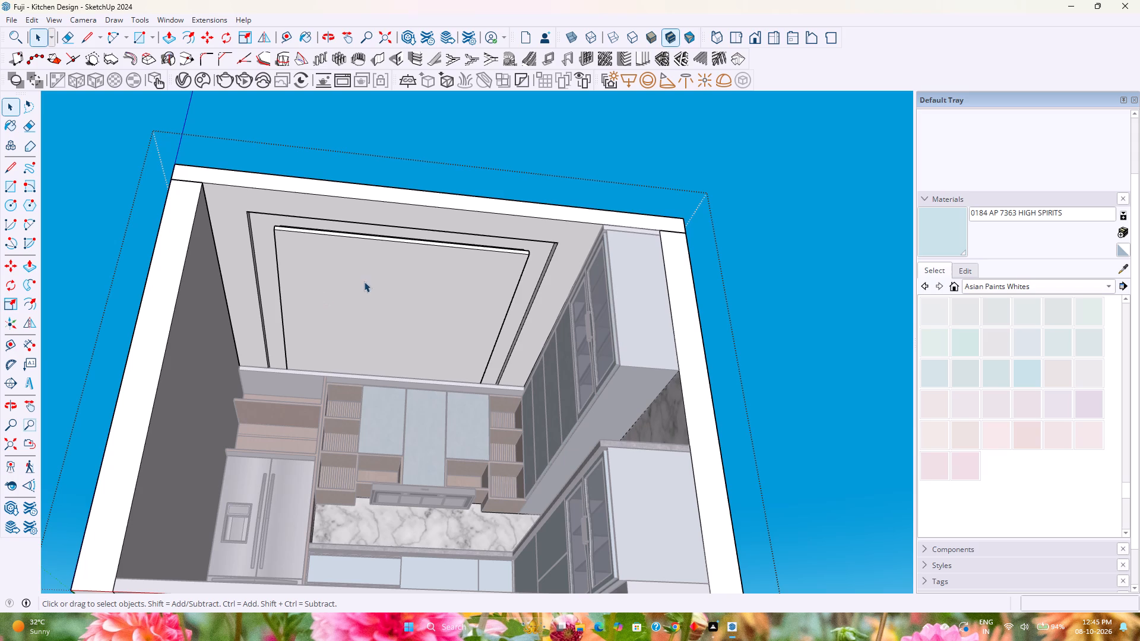
scroll(601, 288, "up", 3)
scroll(490, 256, "up", 4)
middle_click_drag(490, 260, 570, 313)
scroll(570, 313, "down", 2)
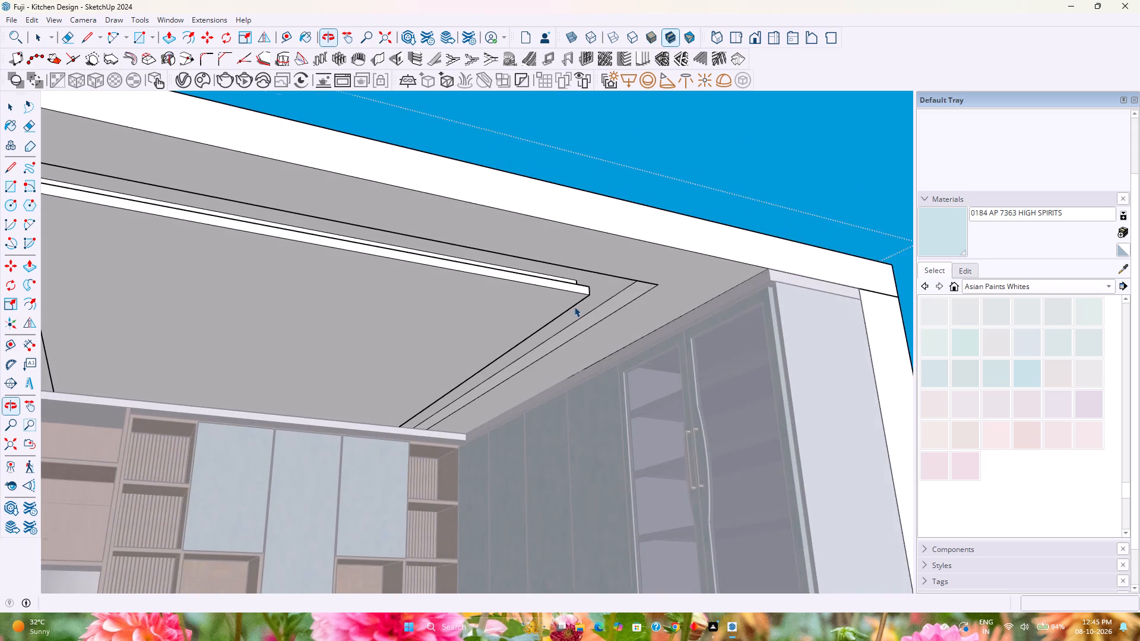
scroll(574, 306, "down", 2)
scroll(522, 294, "up", 4)
scroll(568, 309, "up", 3)
middle_click_drag(567, 315, 546, 318)
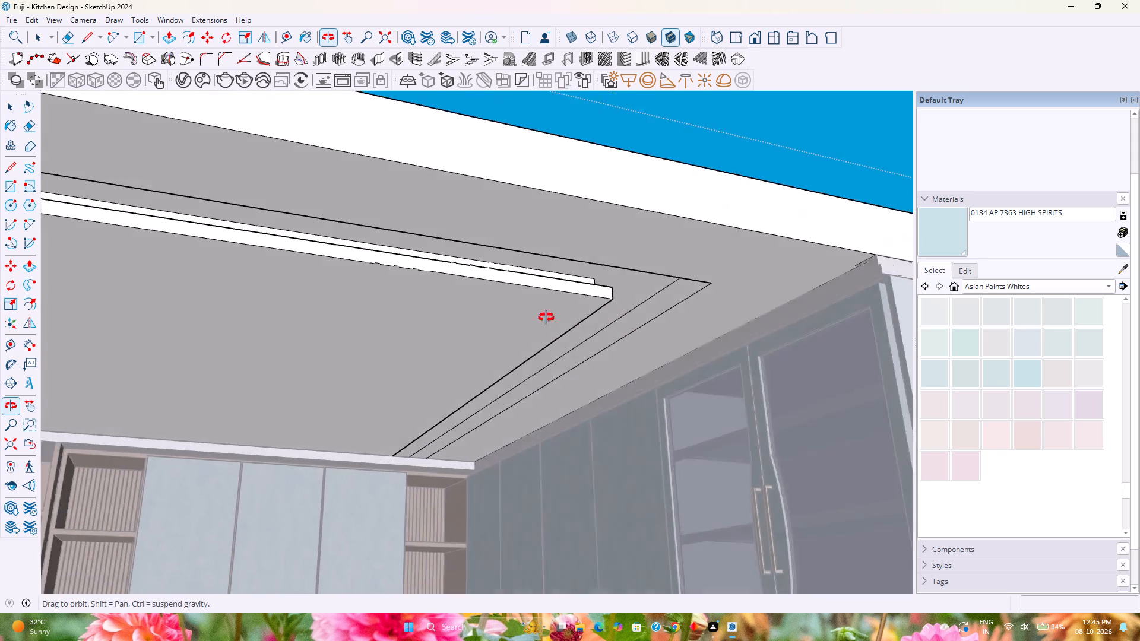
middle_click_drag(546, 318, 446, 304)
scroll(471, 275, "up", 9)
scroll(454, 238, "up", 12)
middle_click_drag(481, 243, 504, 326)
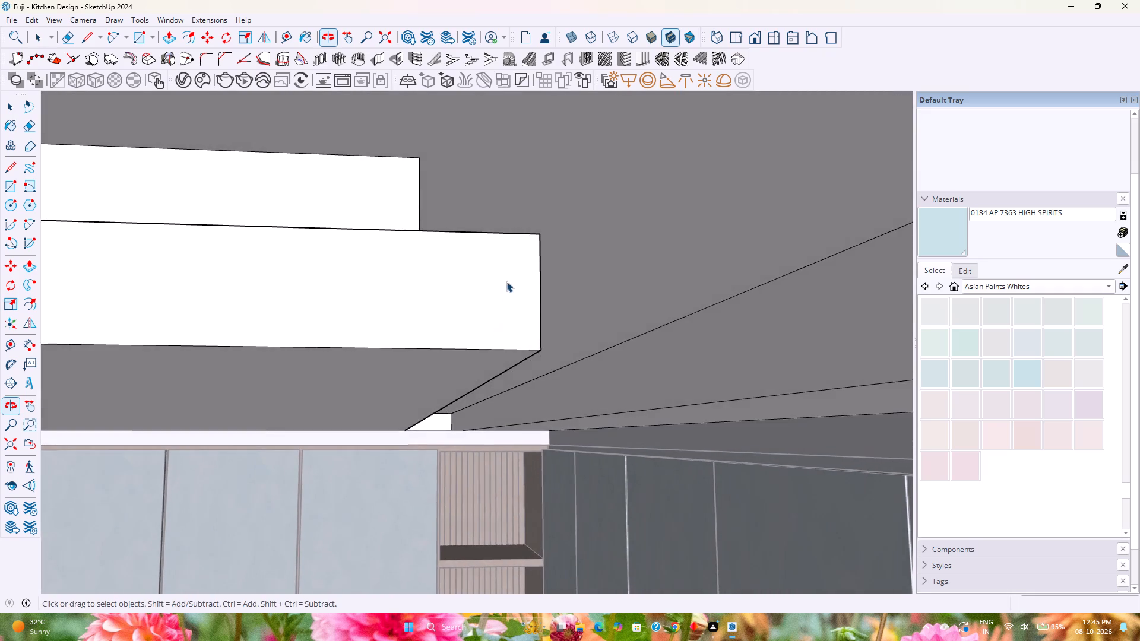
scroll(503, 241, "up", 10)
middle_click_drag(494, 226, 496, 267)
scroll(498, 261, "down", 4)
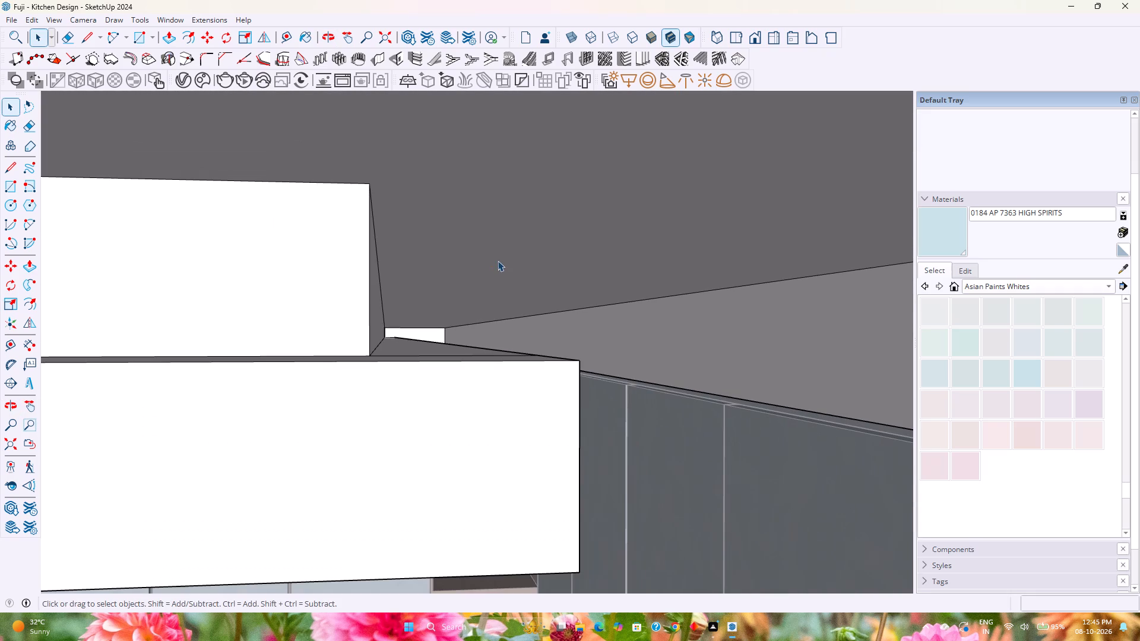
scroll(441, 347, "up", 2)
middle_click_drag(445, 358, 455, 403)
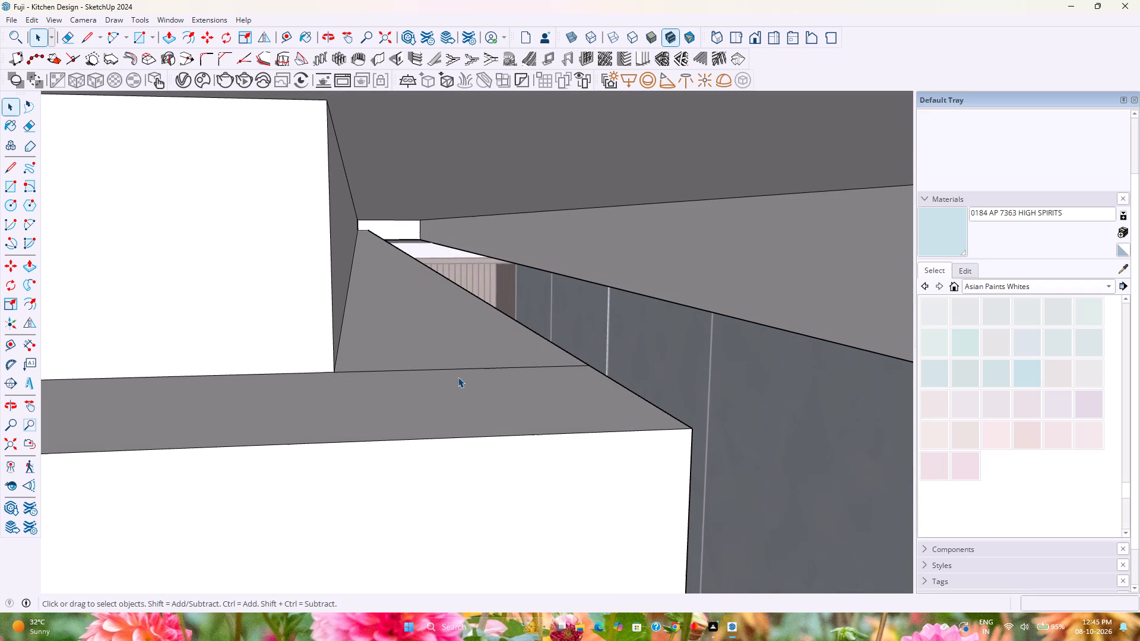
Open the ceiling group and delete the seam edge crossing the notch ledge at the centre panel's front corner near the glass-door cabinets.
left_click(457, 369)
triple_click(455, 369)
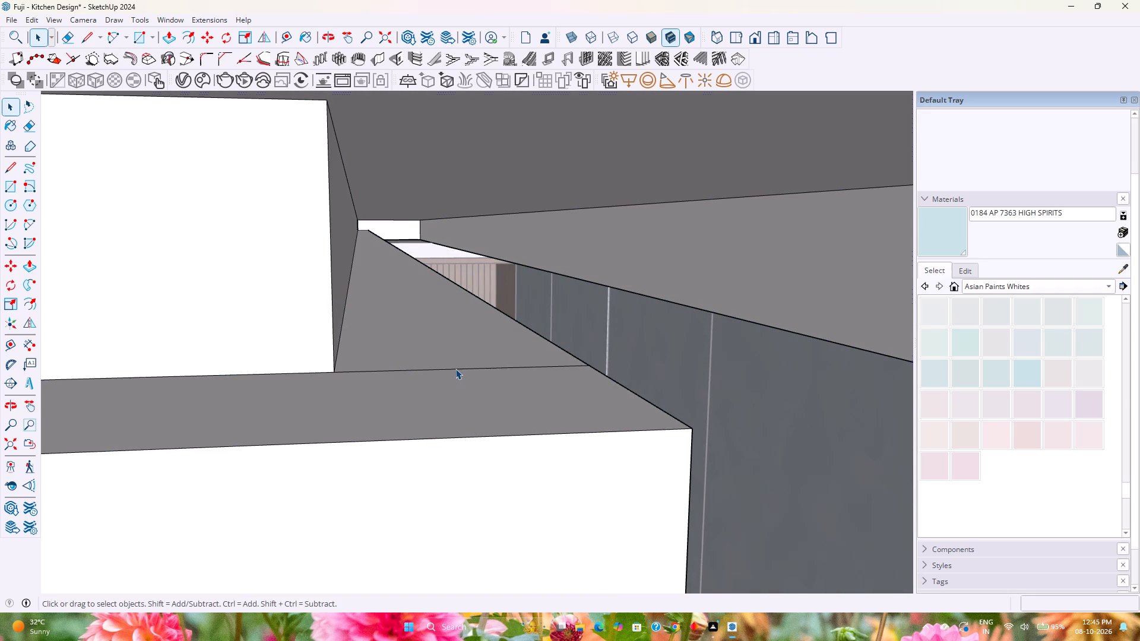
triple_click(459, 372)
left_click(460, 372)
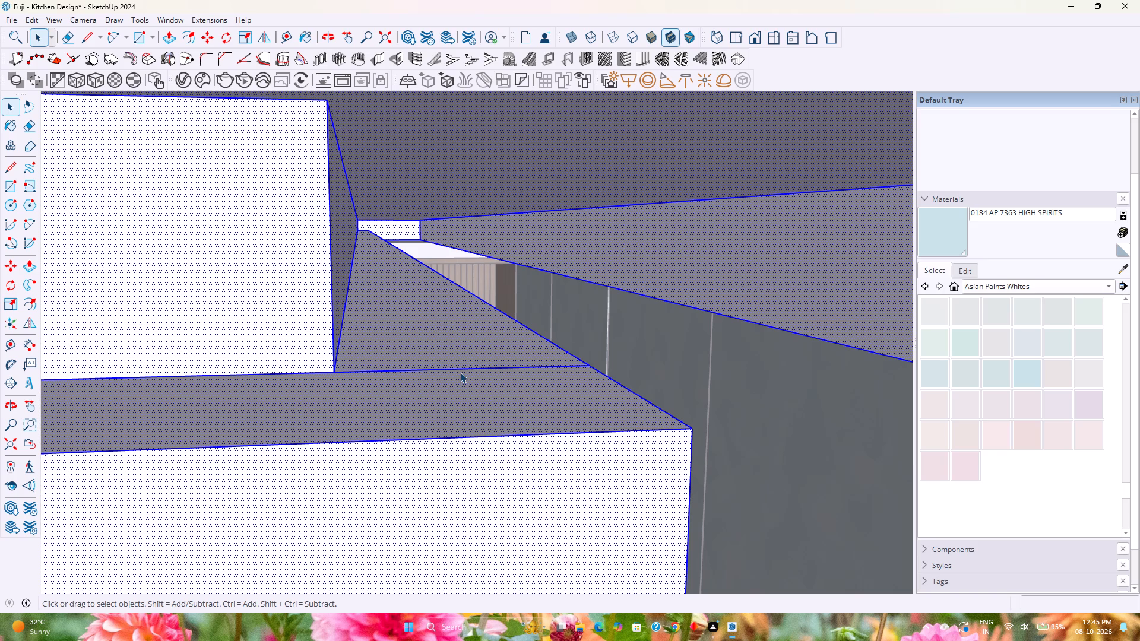
double_click(460, 372)
key("Escape")
double_click(460, 372)
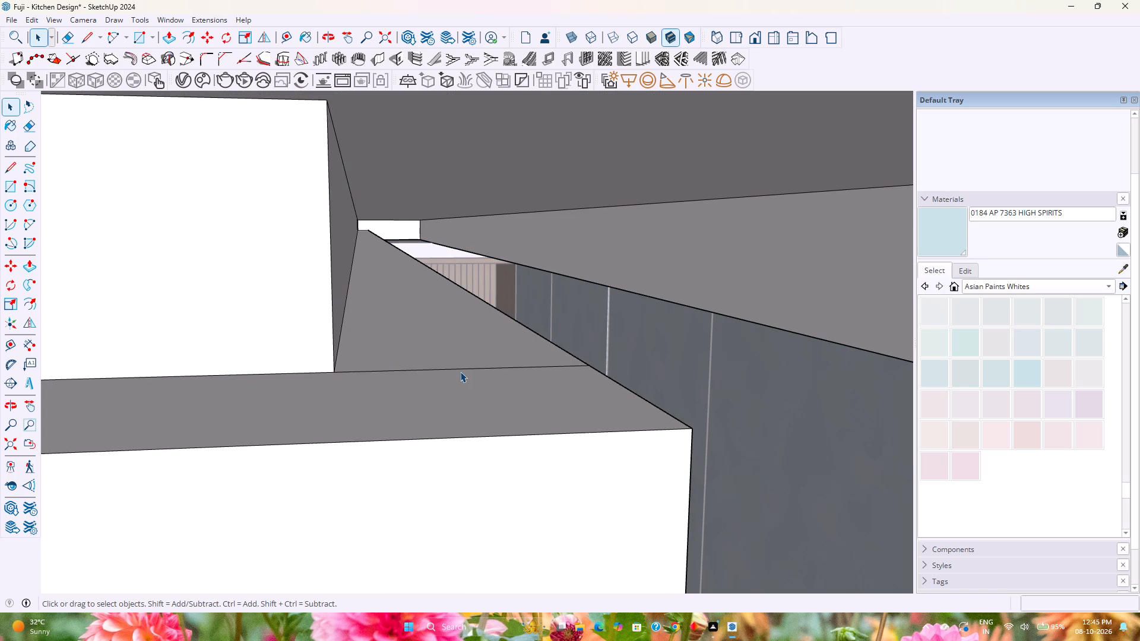
left_click(460, 372)
left_click(460, 369)
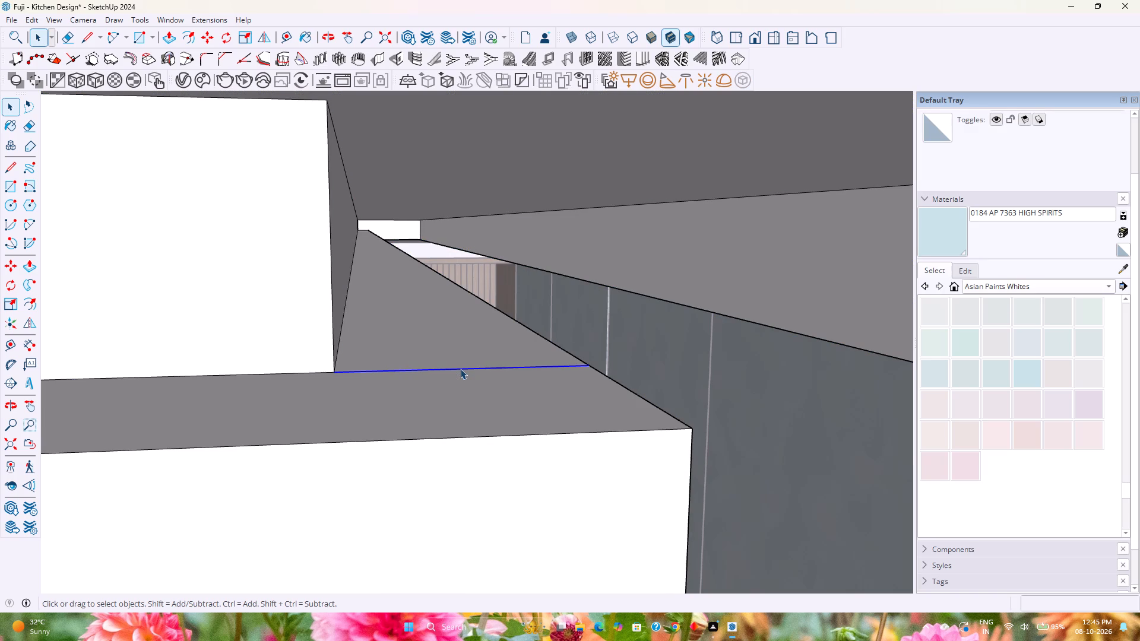
key("Delete")
Delete the diagonal edge and the seam edge crossing the notch ledge at the centre panel's front corner on the fridge side.
scroll(461, 371, "down", 6)
middle_click_drag(403, 372, 661, 375, "shift")
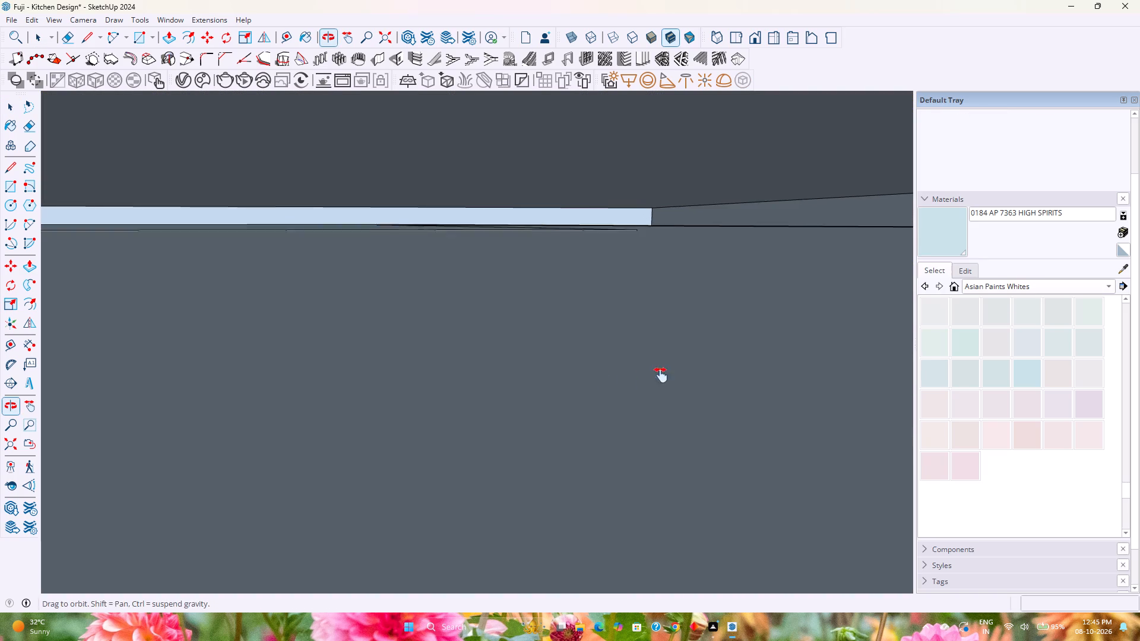
middle_click_drag(661, 375, 663, 375, "shift")
scroll(663, 375, "down", 4)
left_click(2, 446)
middle_click_drag(575, 231, 425, 222)
scroll(467, 153, "up", 4)
middle_click_drag(455, 175, 490, 344, "shift")
middle_click_drag(495, 341, 481, 246)
scroll(470, 207, "up", 20)
scroll(470, 207, "up", 6)
middle_click_drag(395, 230, 486, 269)
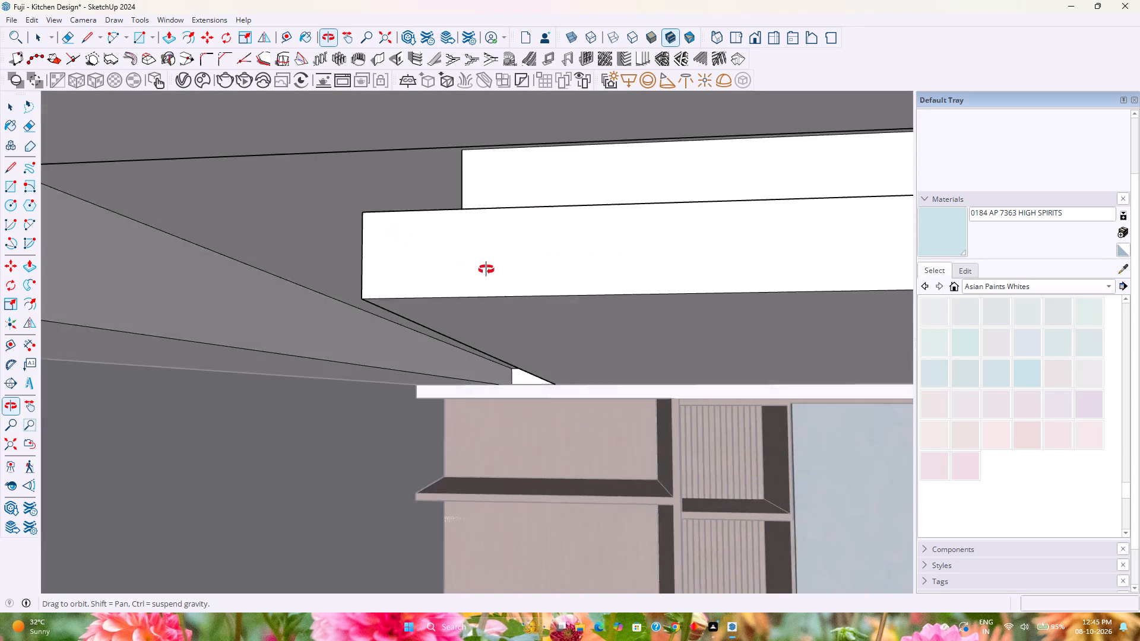
middle_click_drag(486, 269, 523, 268)
scroll(416, 227, "up", 11)
middle_click_drag(417, 213, 432, 271)
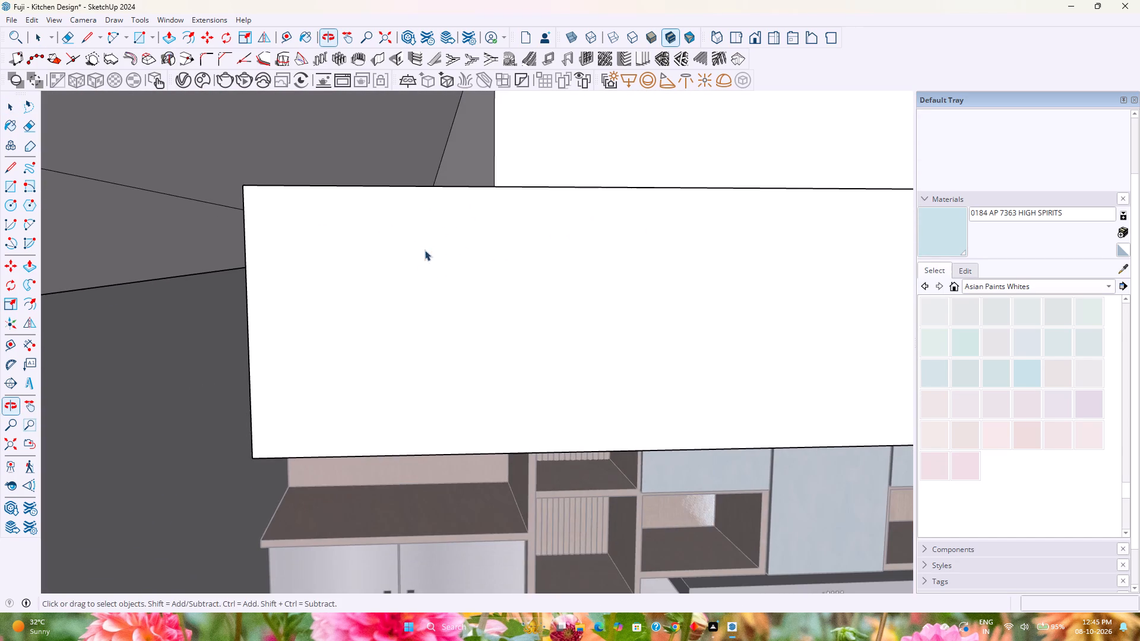
middle_click_drag(379, 155, 401, 210, "shift")
left_click(463, 332)
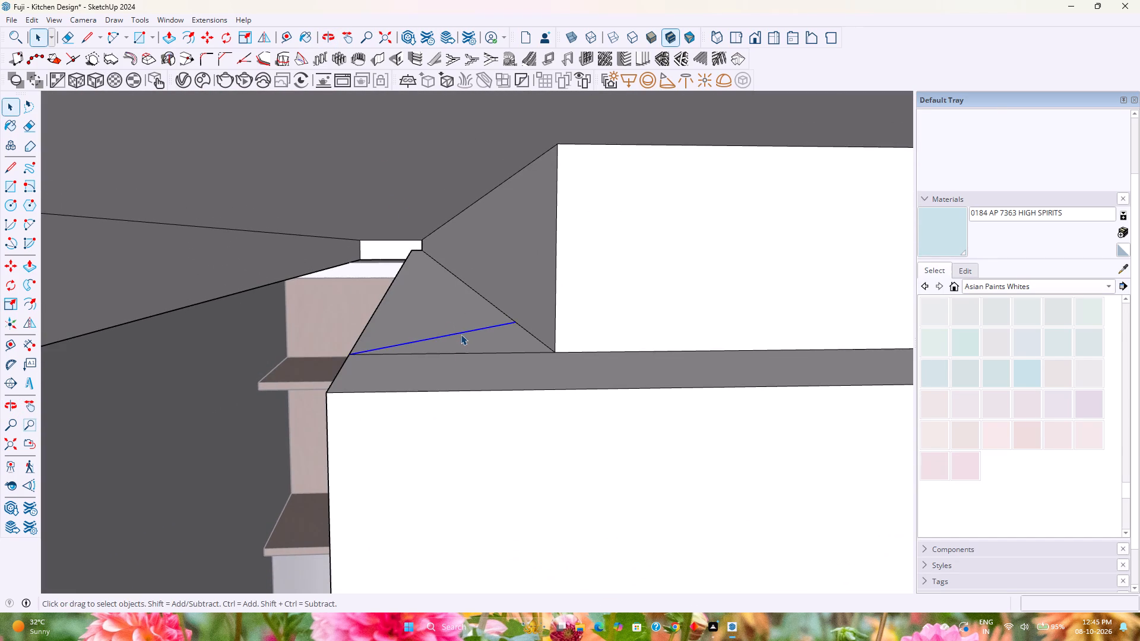
key("Delete")
left_click(471, 355)
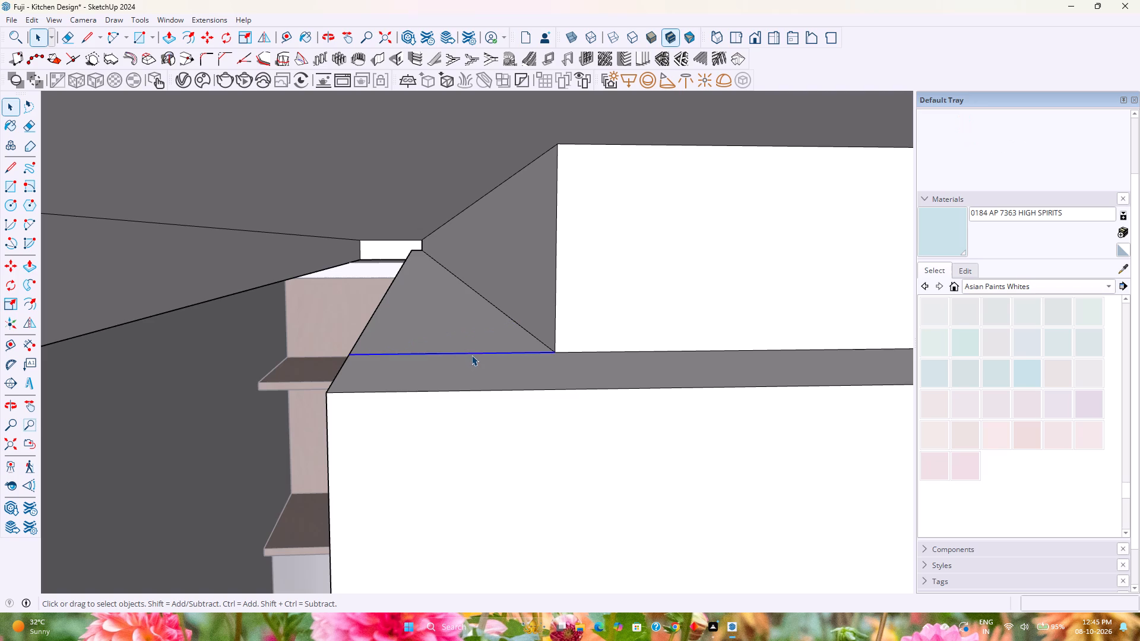
key("Delete")
Push the merged notch ledge of the centre panel down, trying 1" first and settling on 0.5".
scroll(471, 355, "down", 2)
middle_click_drag(471, 354, 453, 334)
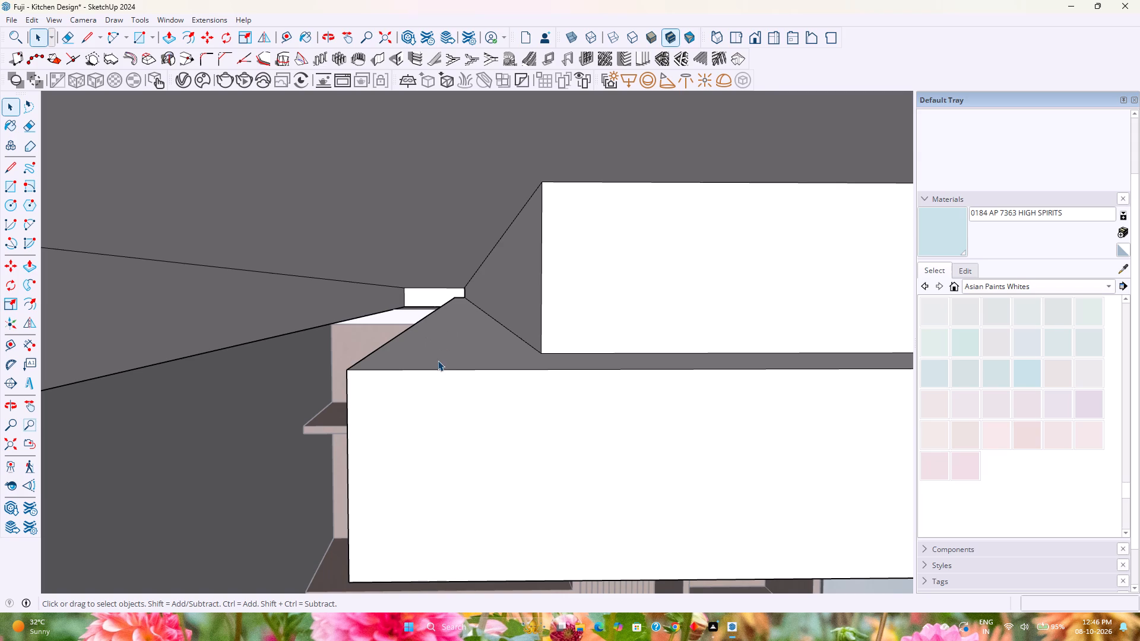
scroll(436, 361, "down", 2)
middle_click_drag(435, 361, 414, 392)
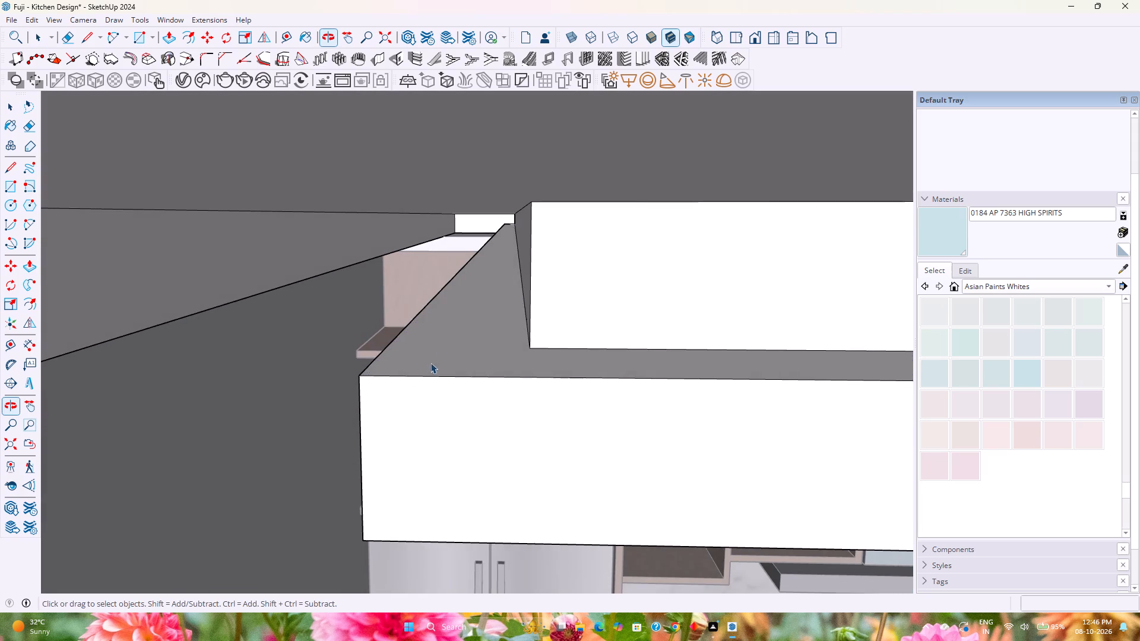
right_click(438, 346)
key("Escape")
key("p")
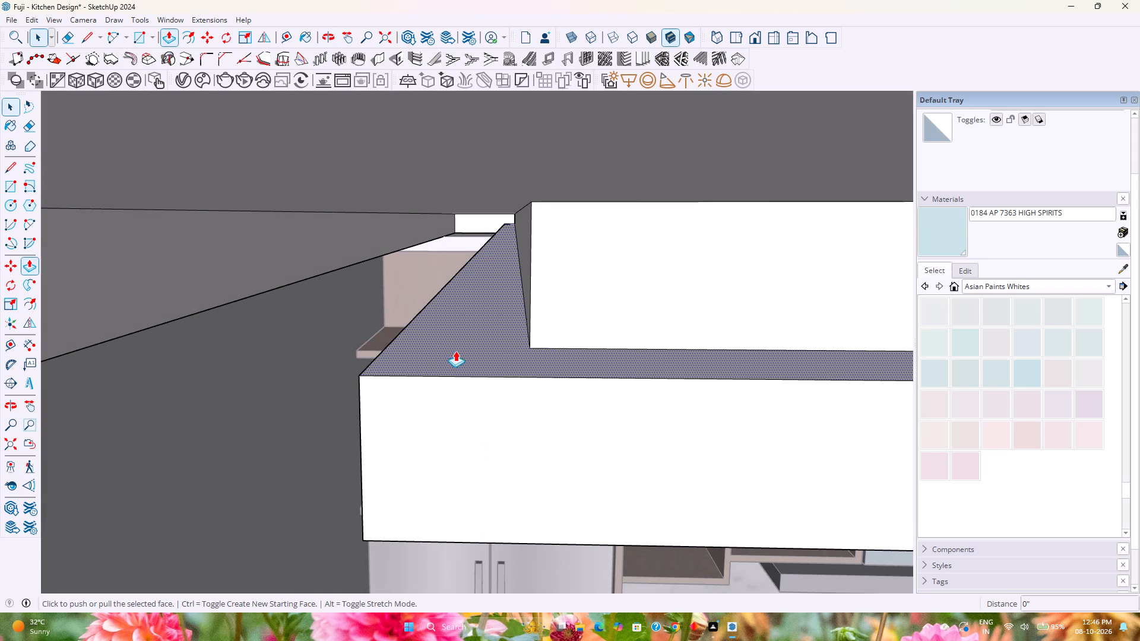
left_click(459, 350)
key("1")
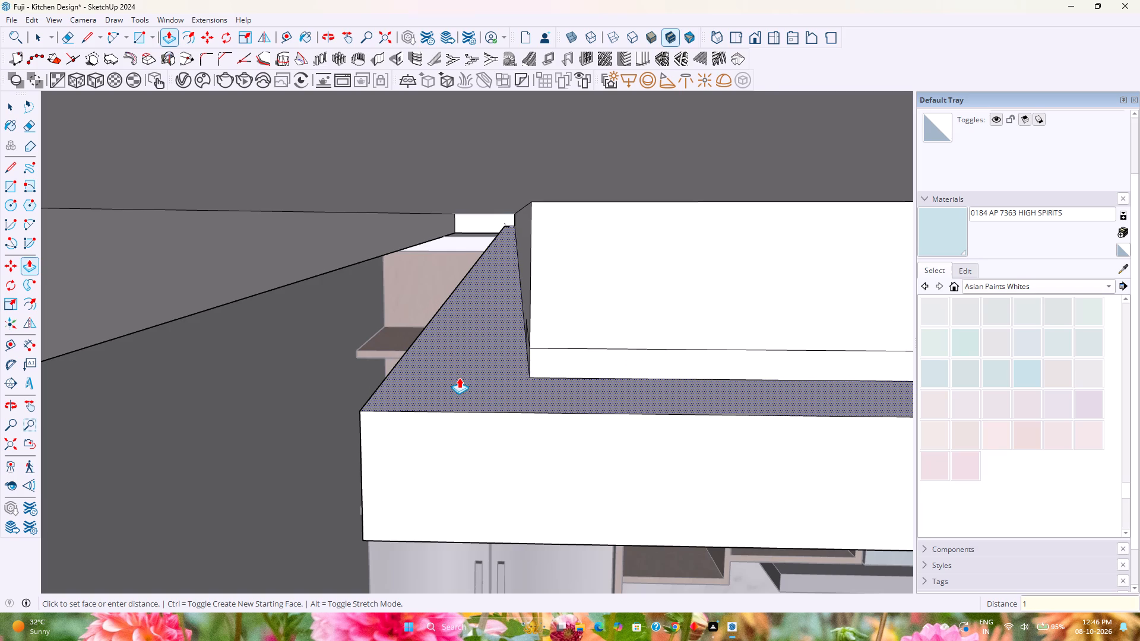
key("Return")
middle_click_drag(456, 377, 506, 327)
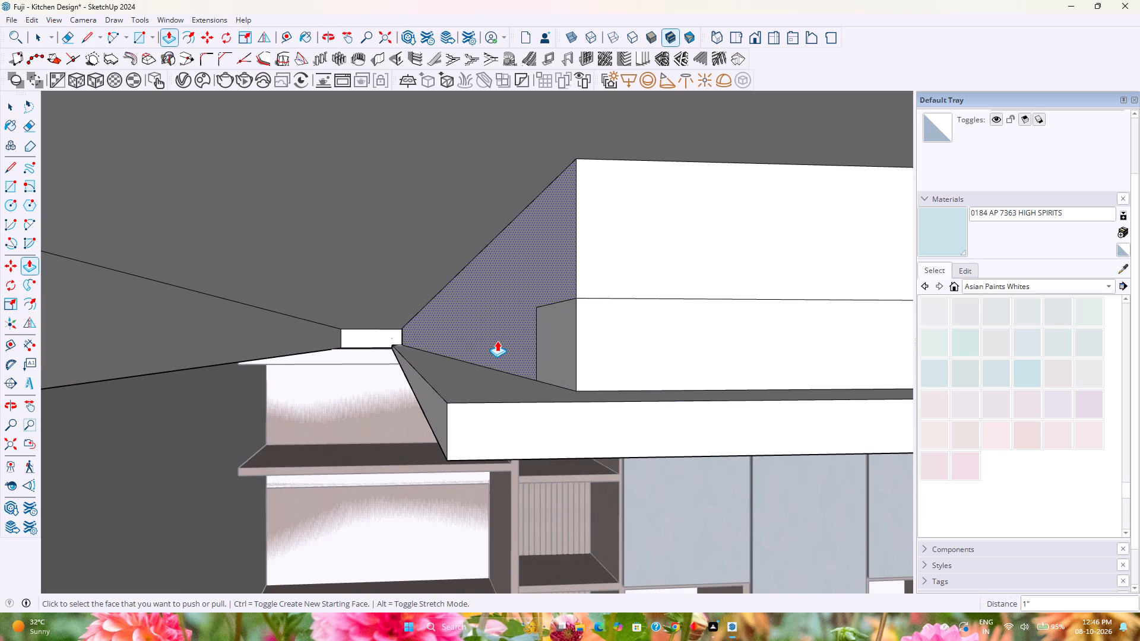
key("0")
type(".5")
key("Return")
Delete the leftover edges on the notch's side wall and the horizontal line along its front wall at the fridge-side corner.
key("space")
left_click(559, 303)
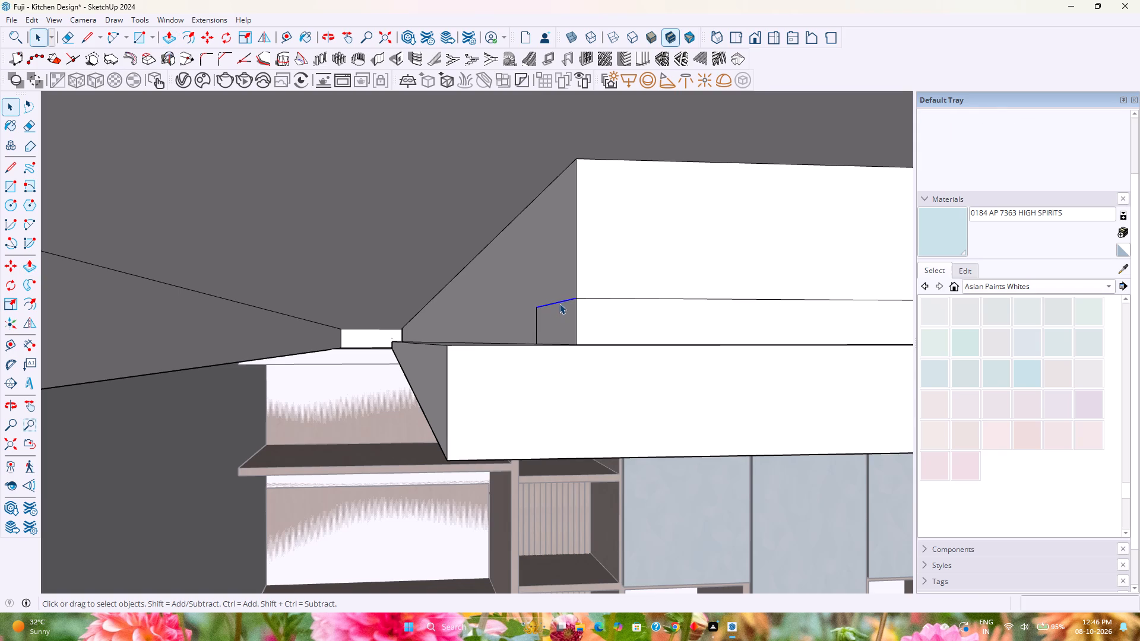
key("Delete")
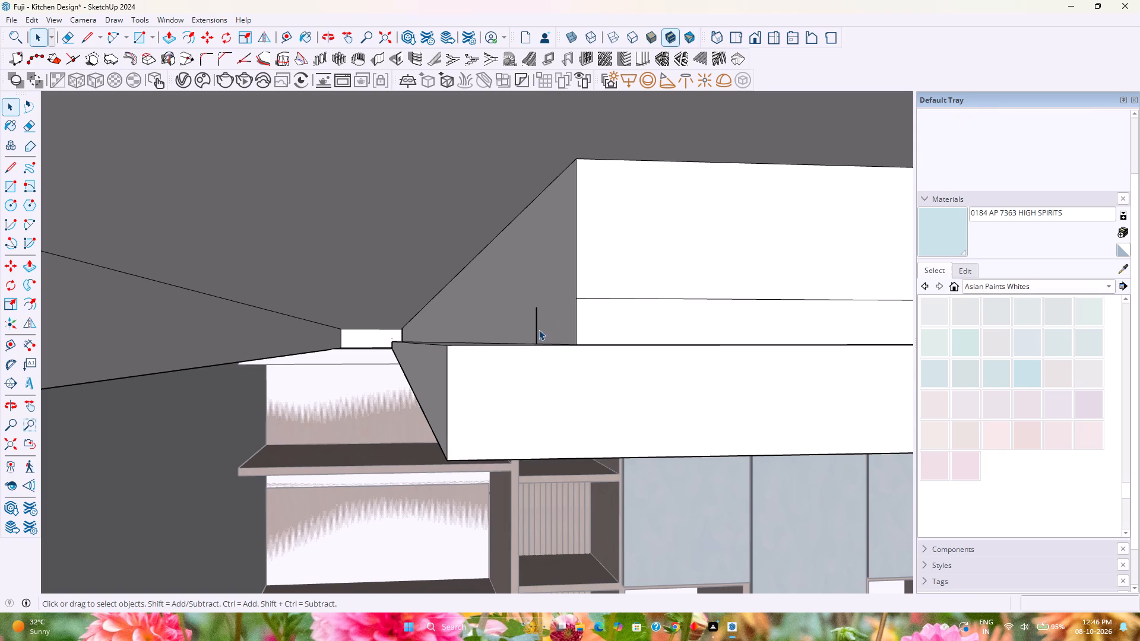
left_click(537, 331)
key("Delete")
left_click(604, 299)
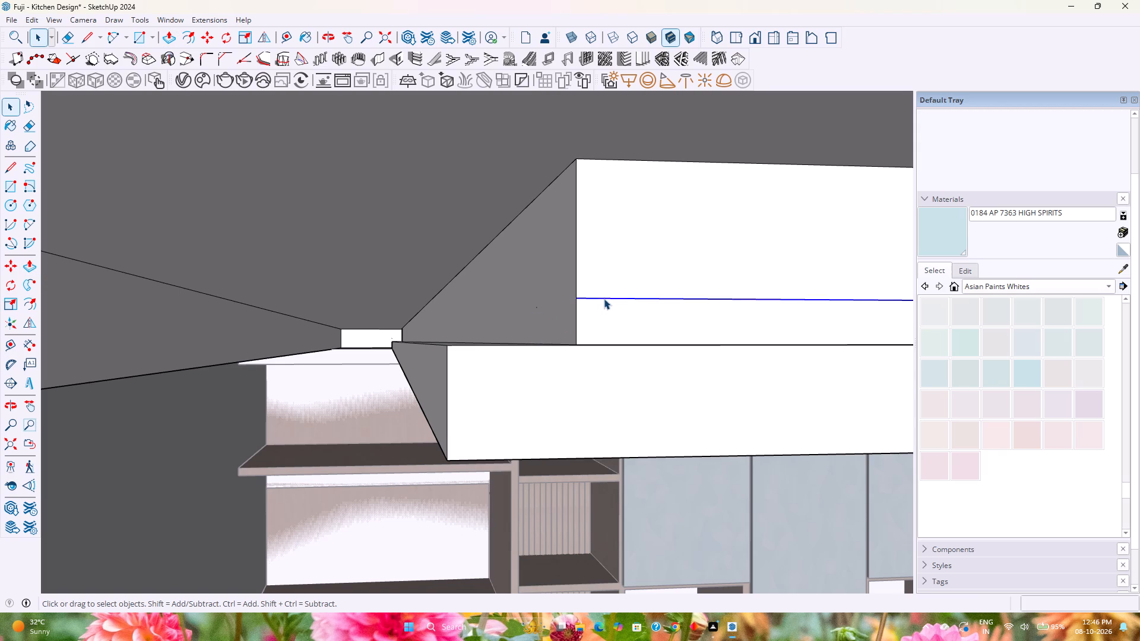
key("Delete")
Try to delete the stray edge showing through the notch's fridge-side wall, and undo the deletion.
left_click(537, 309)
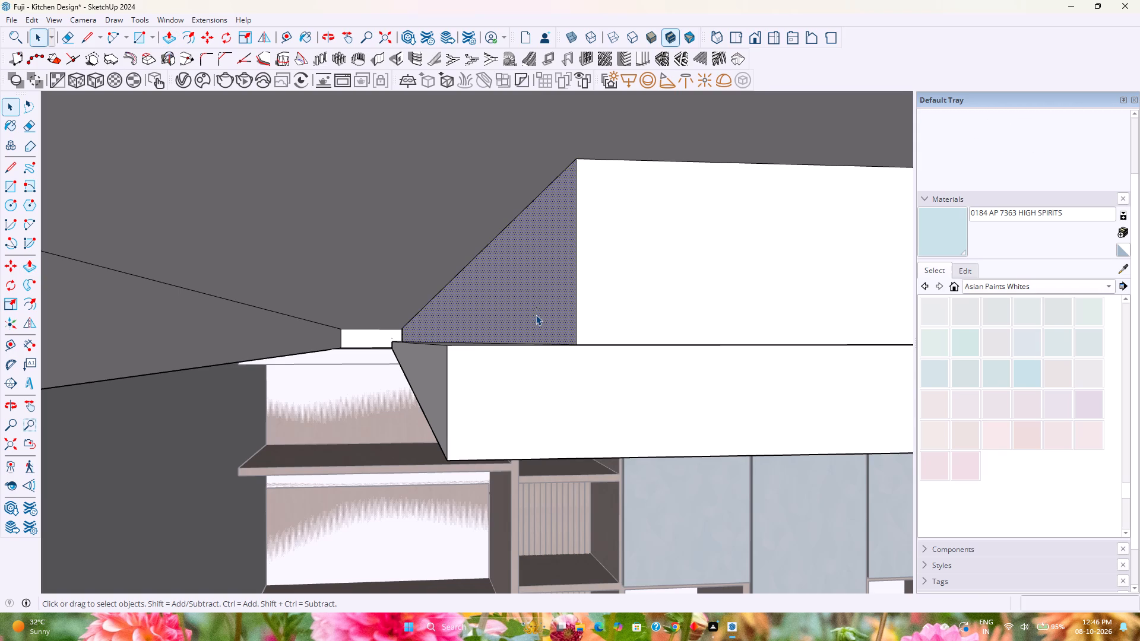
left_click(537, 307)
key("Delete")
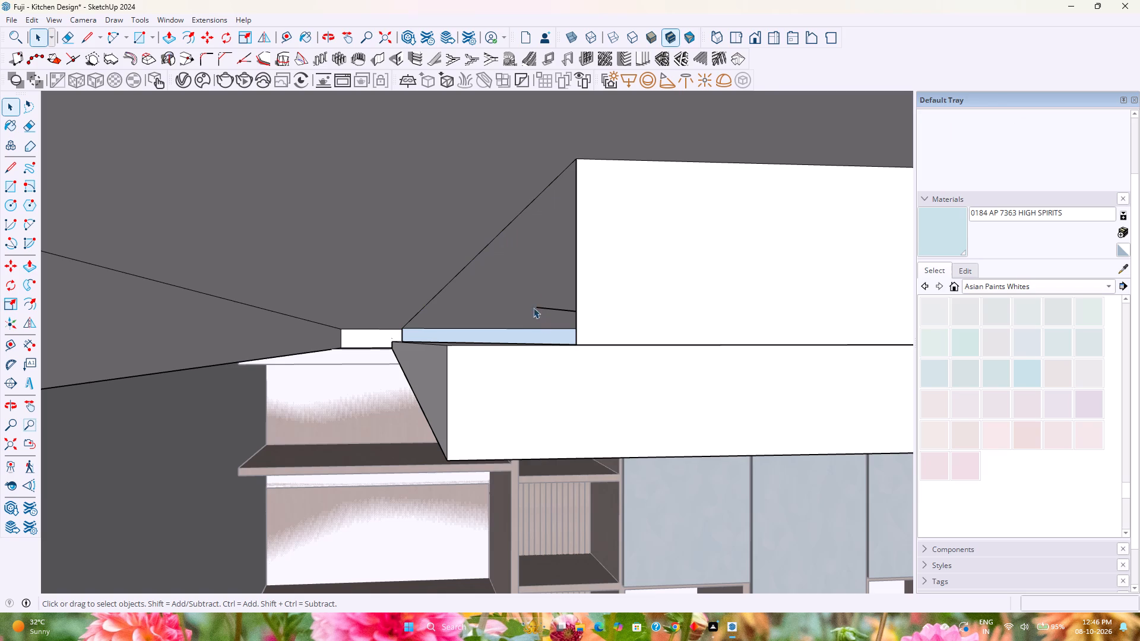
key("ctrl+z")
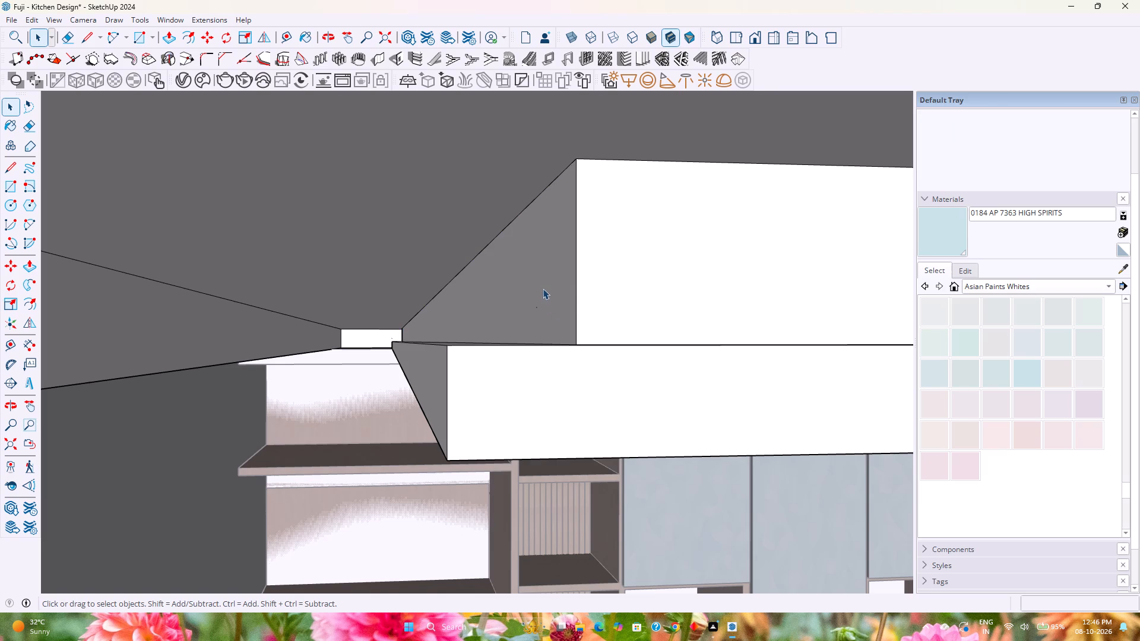
Hide the notch's fridge-side wall face, delete the stray edge behind it, and unhide the face.
left_click(543, 288)
right_click(543, 288)
left_click(569, 328)
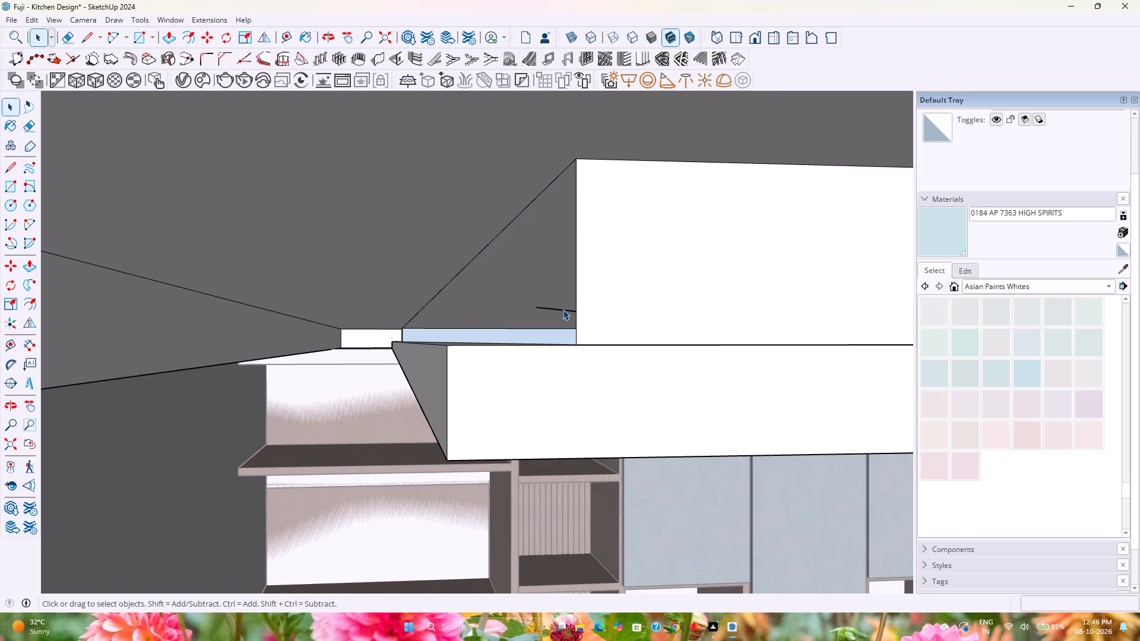
left_click(556, 311)
key("Delete")
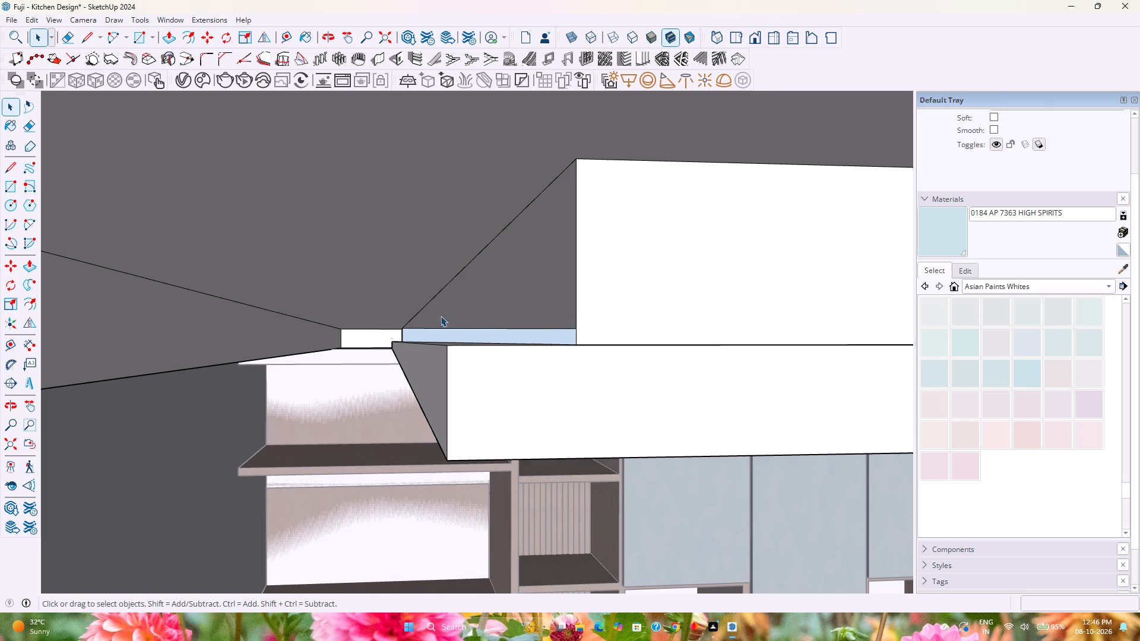
left_click(24, 21)
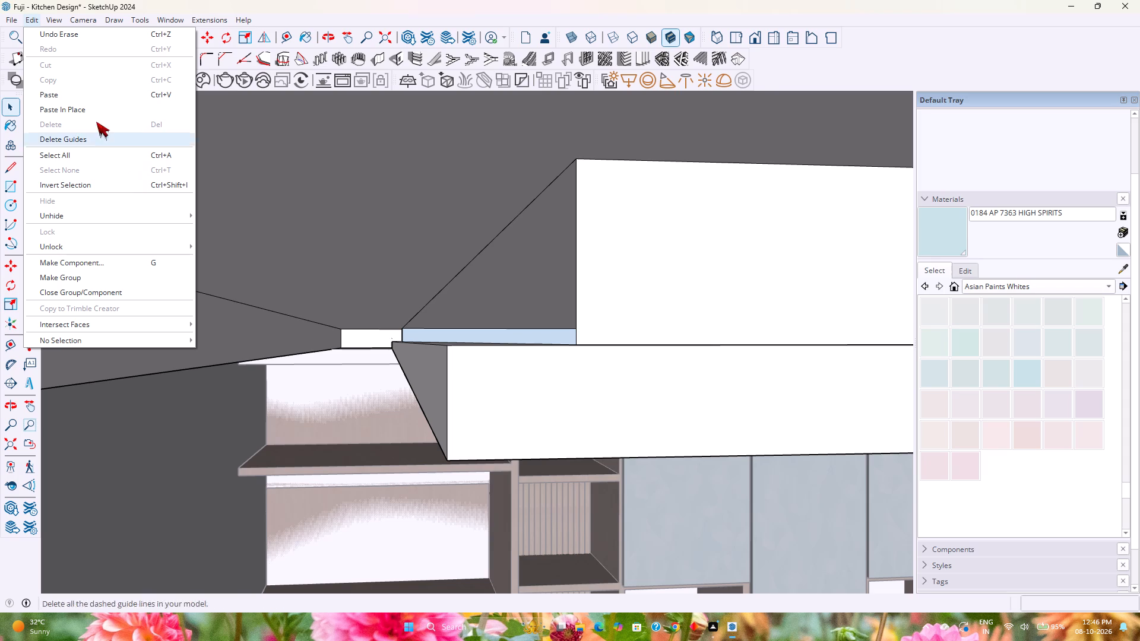
left_click(220, 227)
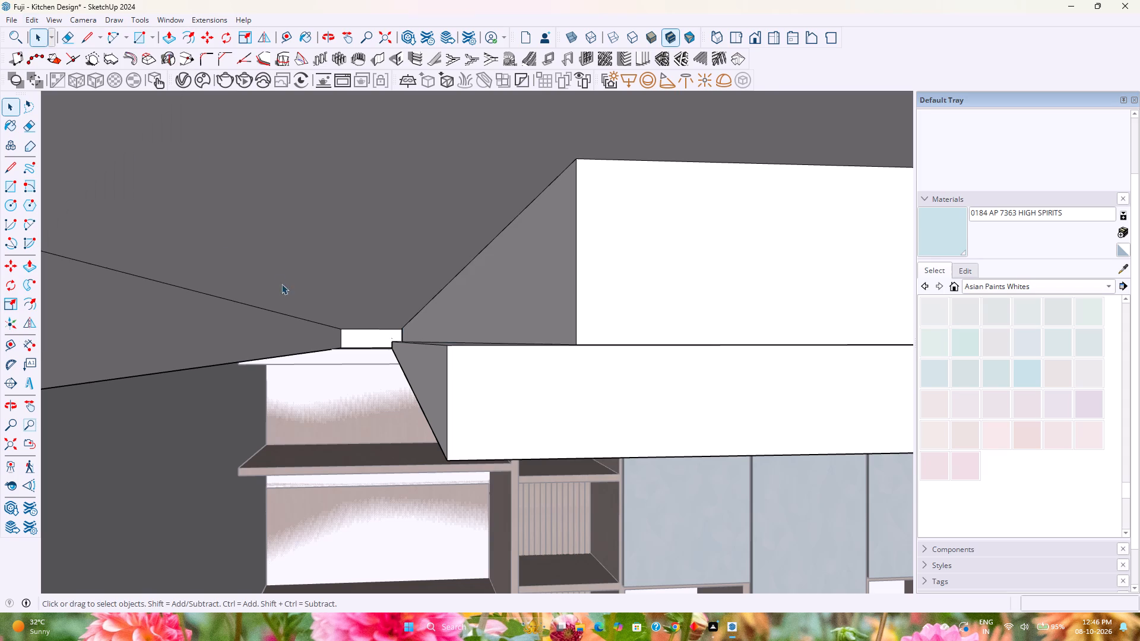
Delete the leftover lengthwise edge along the notch on the centre panel's side nearest the glass-door cabinets.
scroll(341, 331, "down", 6)
left_click_drag(8, 442, 7, 440)
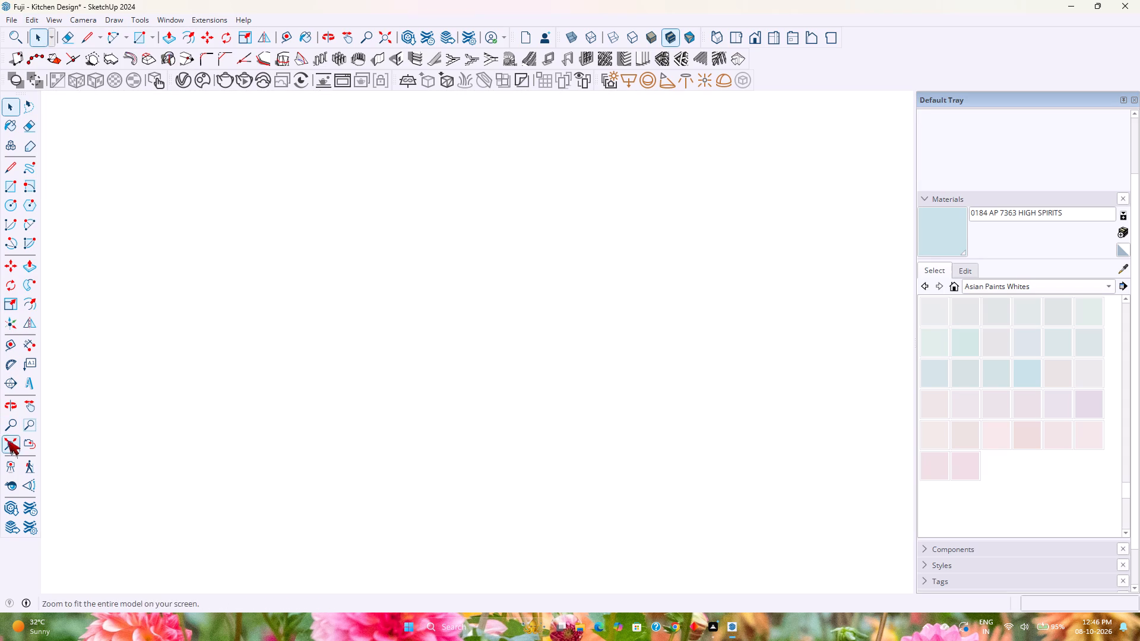
left_click_drag(7, 440, 7, 435)
middle_click_drag(470, 266, 374, 283)
middle_click_drag(561, 213, 509, 266, "shift")
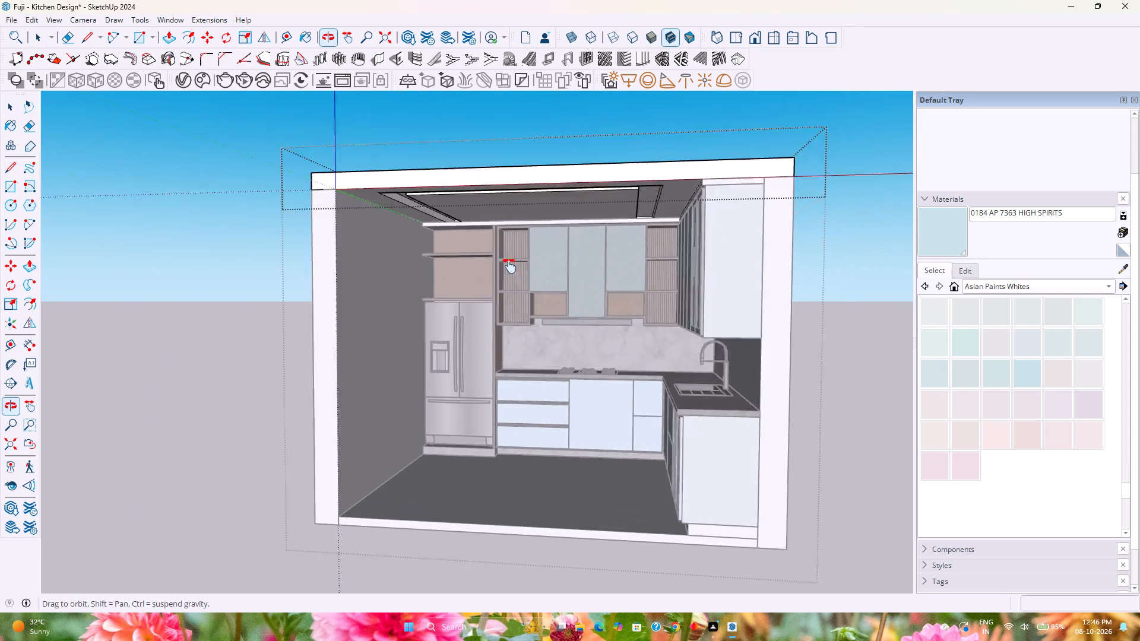
middle_click_drag(509, 266, 492, 284, "shift")
scroll(572, 218, "up", 20)
scroll(572, 218, "up", 7)
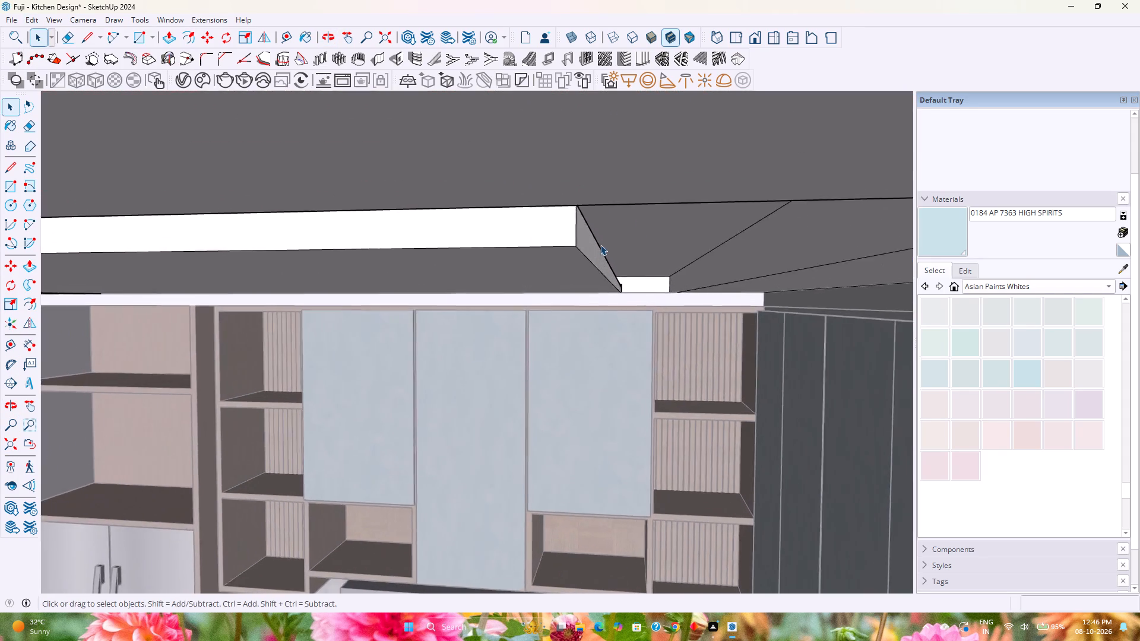
scroll(600, 245, "up", 8)
middle_click_drag(597, 249, 589, 252)
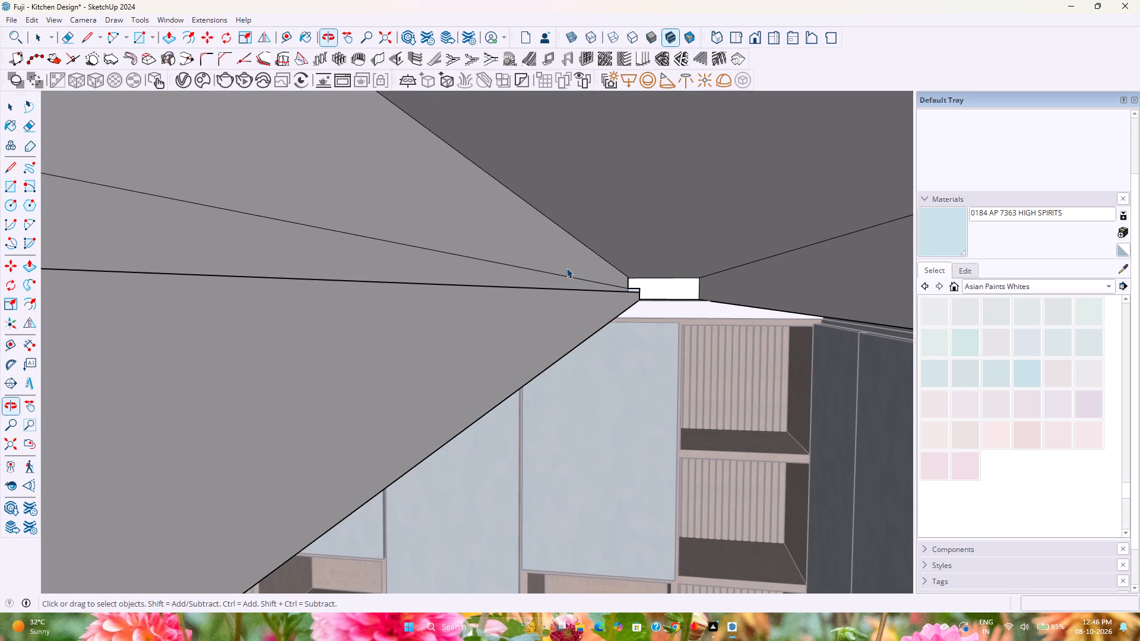
left_click(559, 275)
key("Delete")
Delete the small leftover edges at the back end of the notch on the side nearest the glass-door cabinets.
scroll(639, 272, "up", 3)
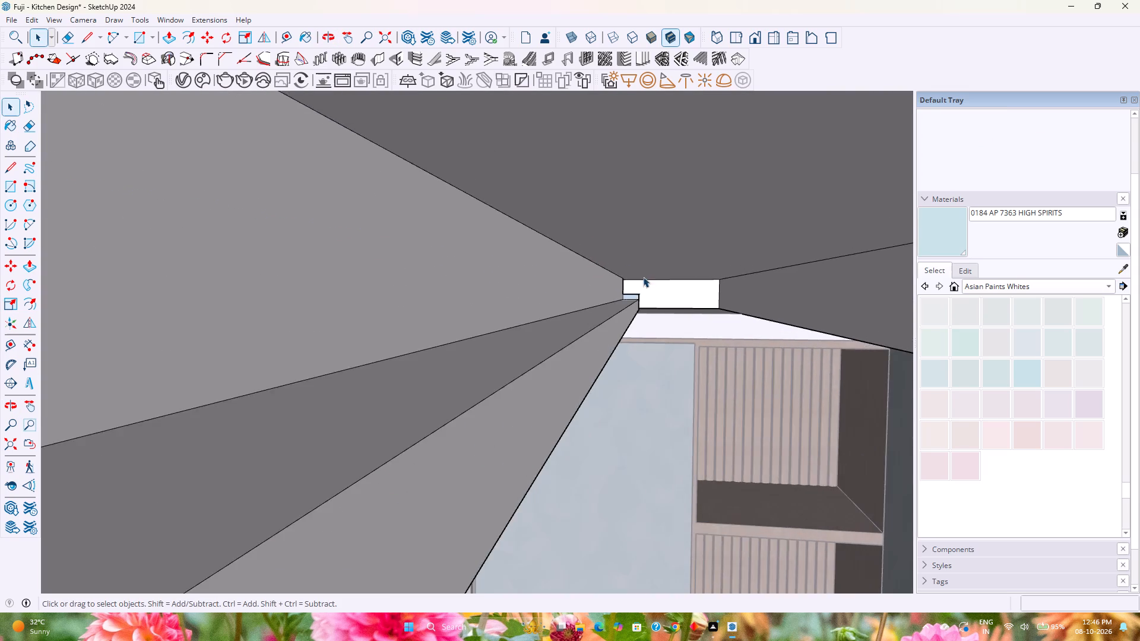
scroll(643, 277, "up", 7)
left_click(634, 294)
key("Delete")
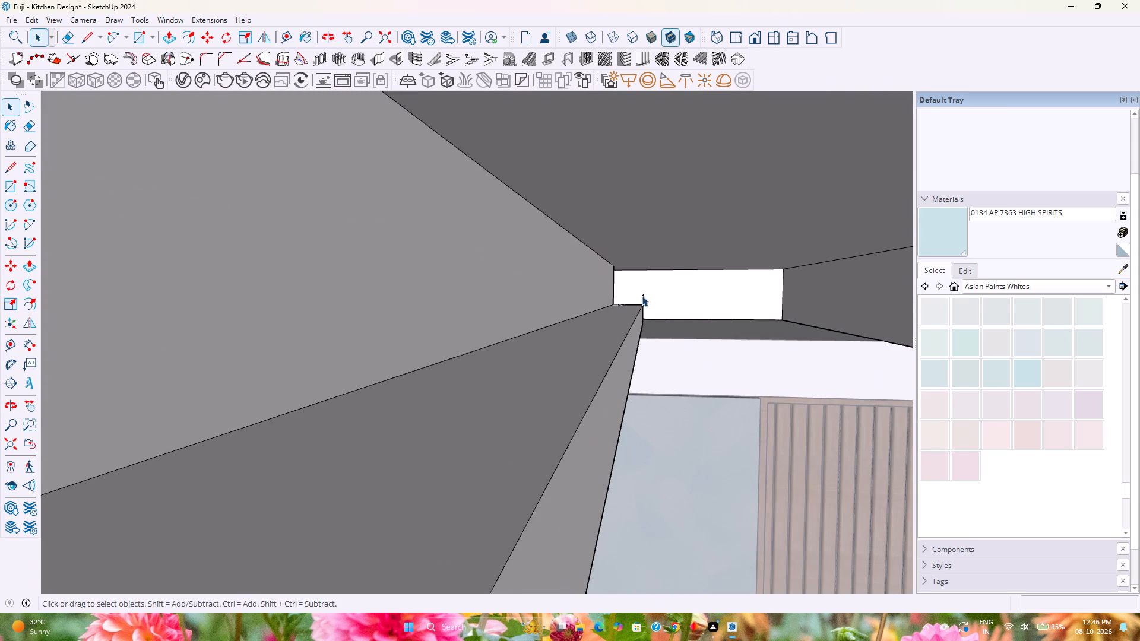
left_click(643, 297)
key("Delete")
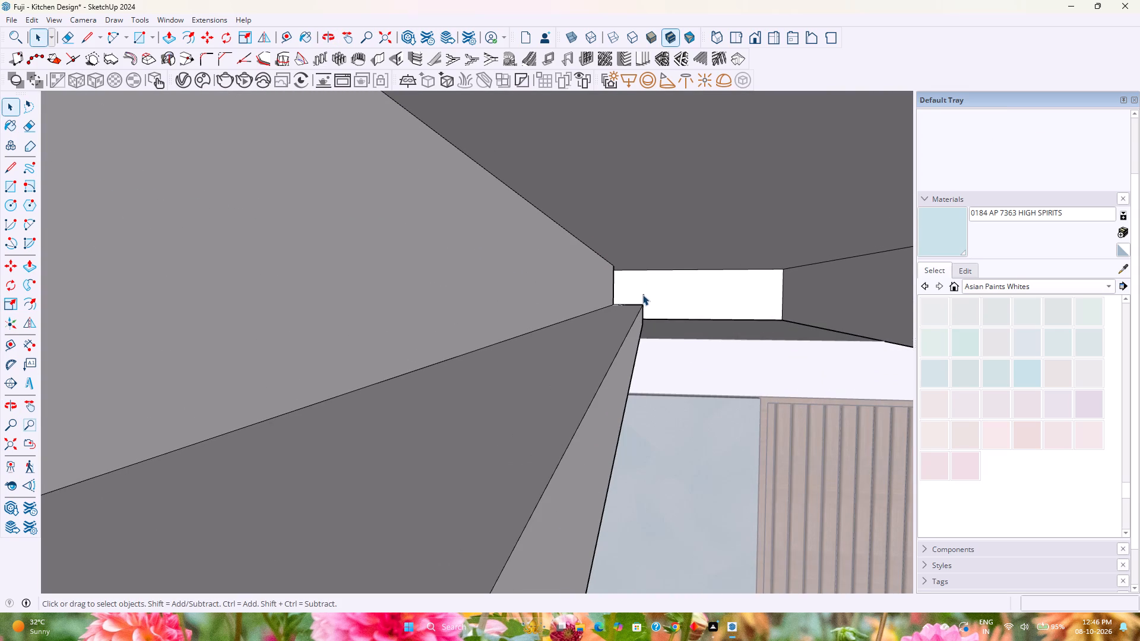
left_click(642, 293)
key("Delete")
scroll(634, 300, "up", 8)
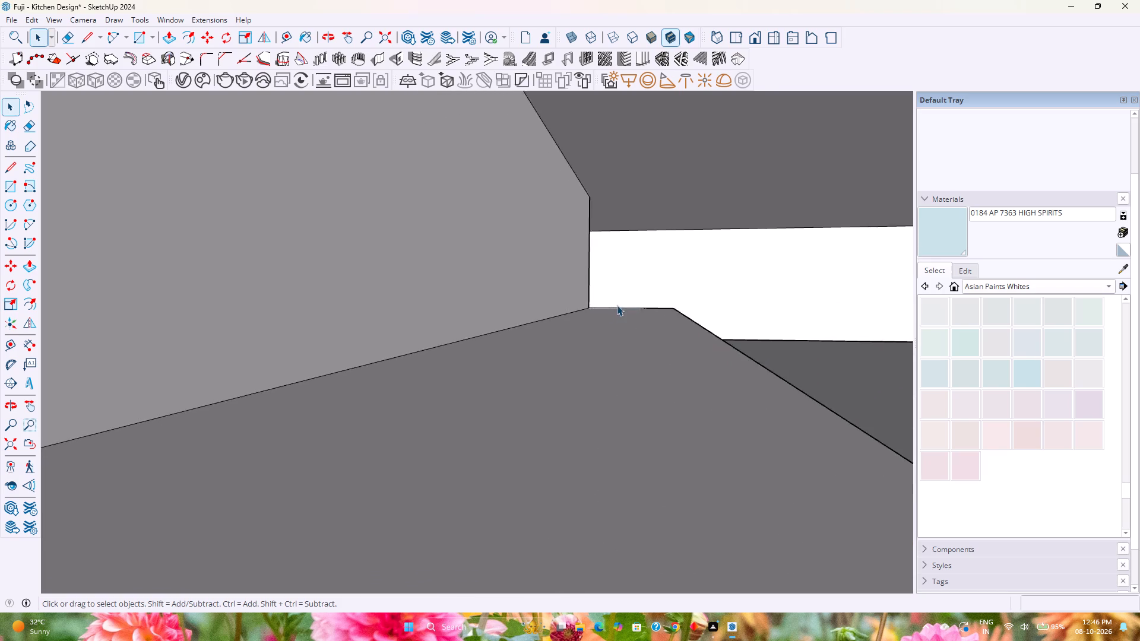
Leave the ceiling group and show the kitchen in the front view to check the cleaned-up ceiling.
middle_click_drag(617, 311, 456, 346)
scroll(460, 337, "down", 5)
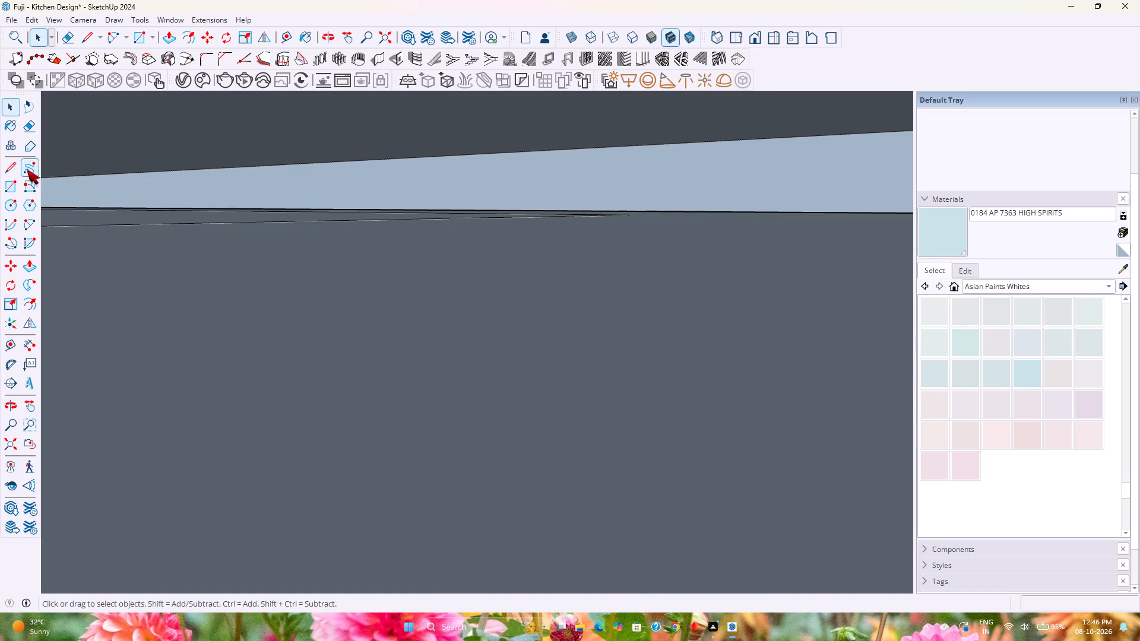
left_click(8, 444)
scroll(231, 415, "down", 1)
middle_click_drag(233, 415, 407, 357)
left_click(484, 523)
left_click(482, 528)
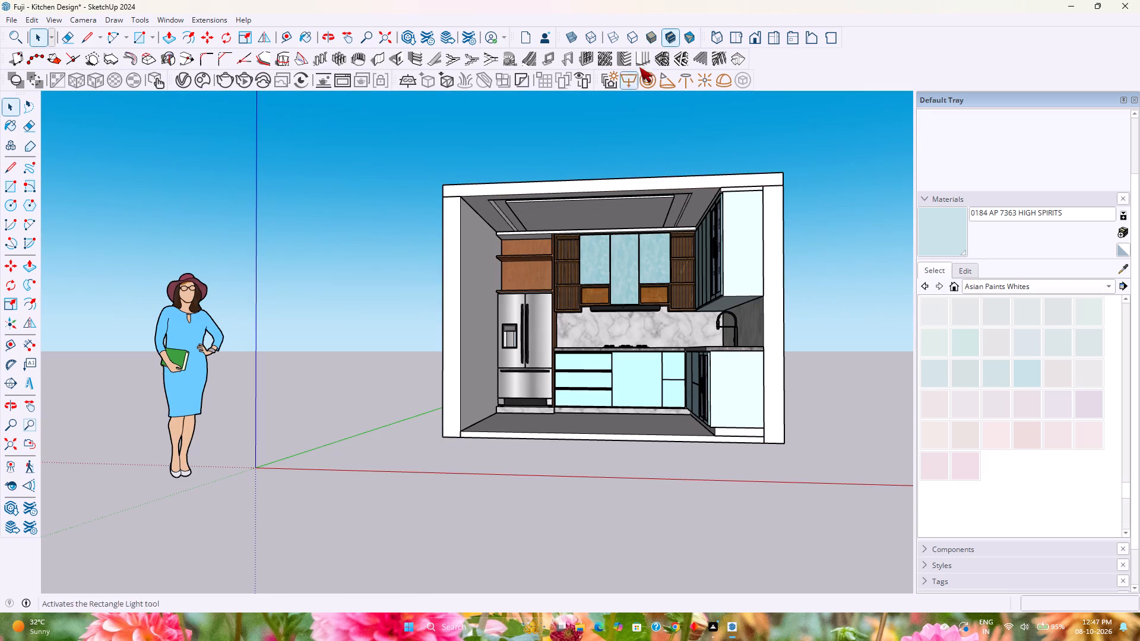
left_click(759, 46)
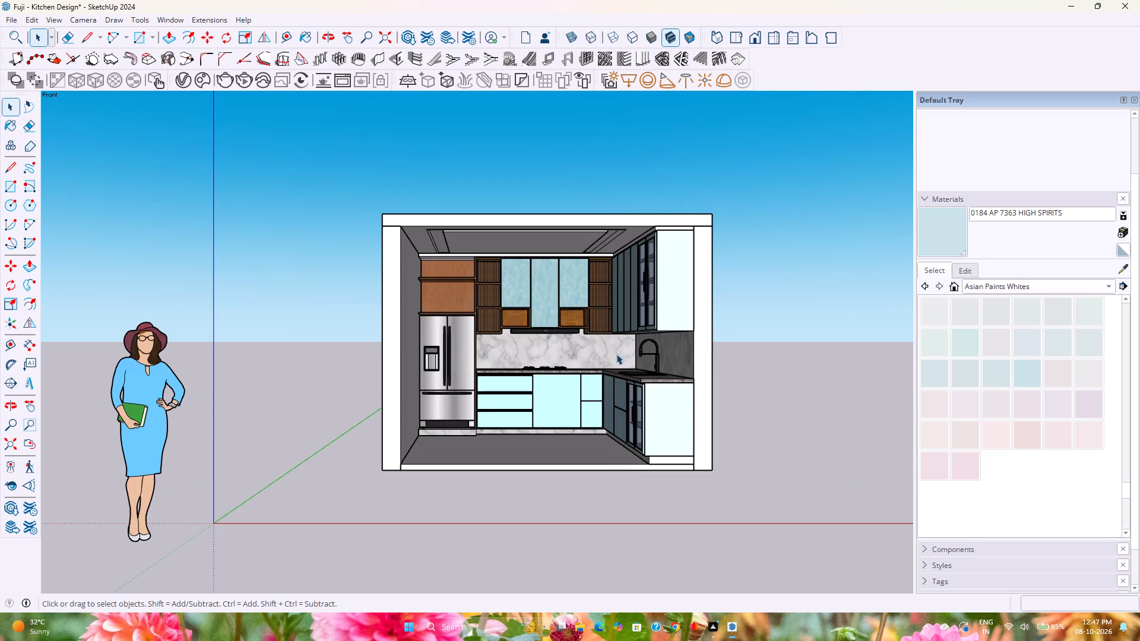
scroll(564, 323, "up", 9)
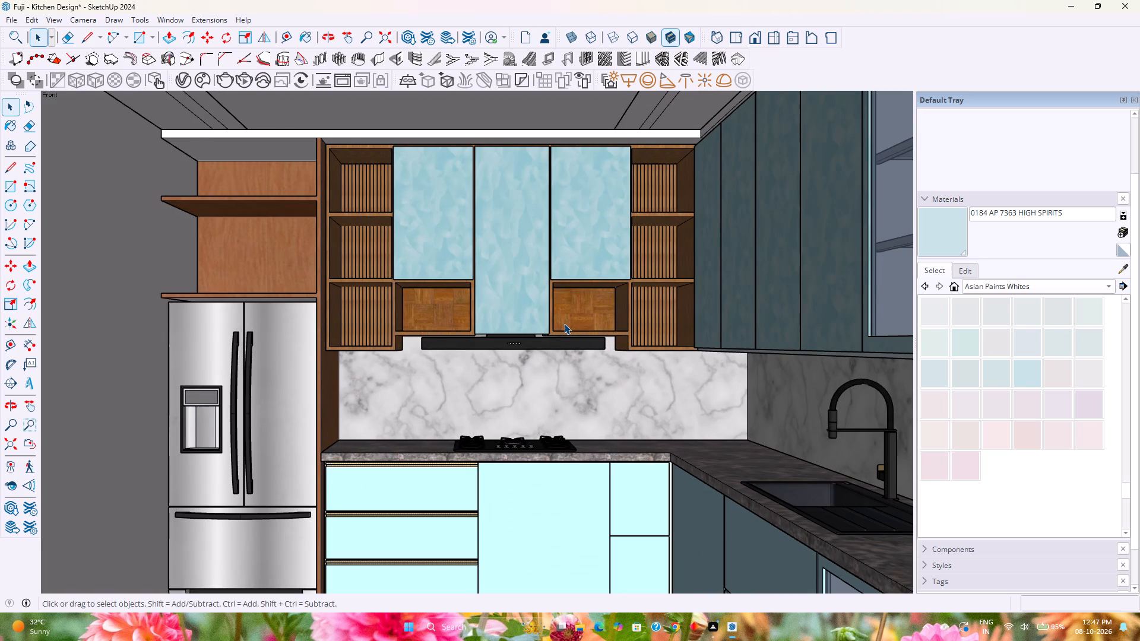
scroll(564, 323, "down", 2)
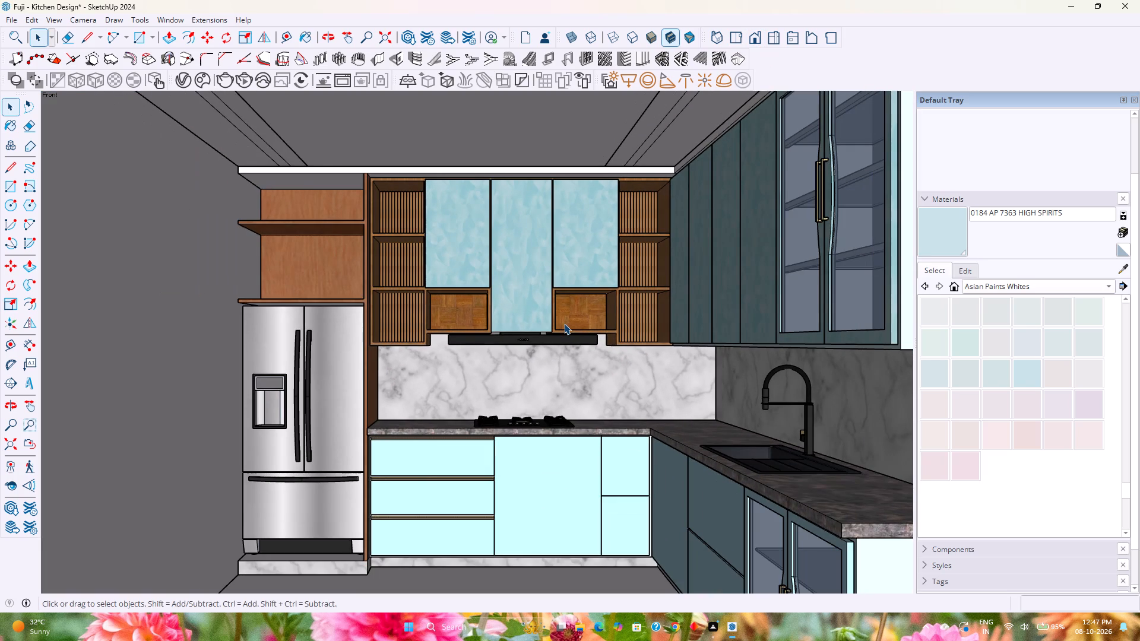
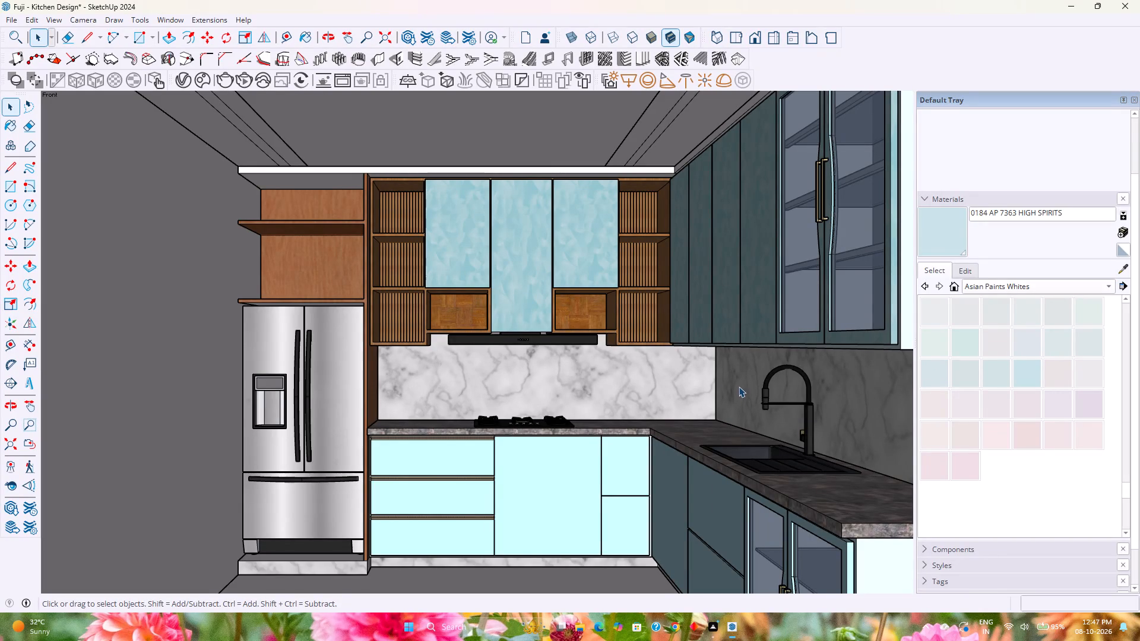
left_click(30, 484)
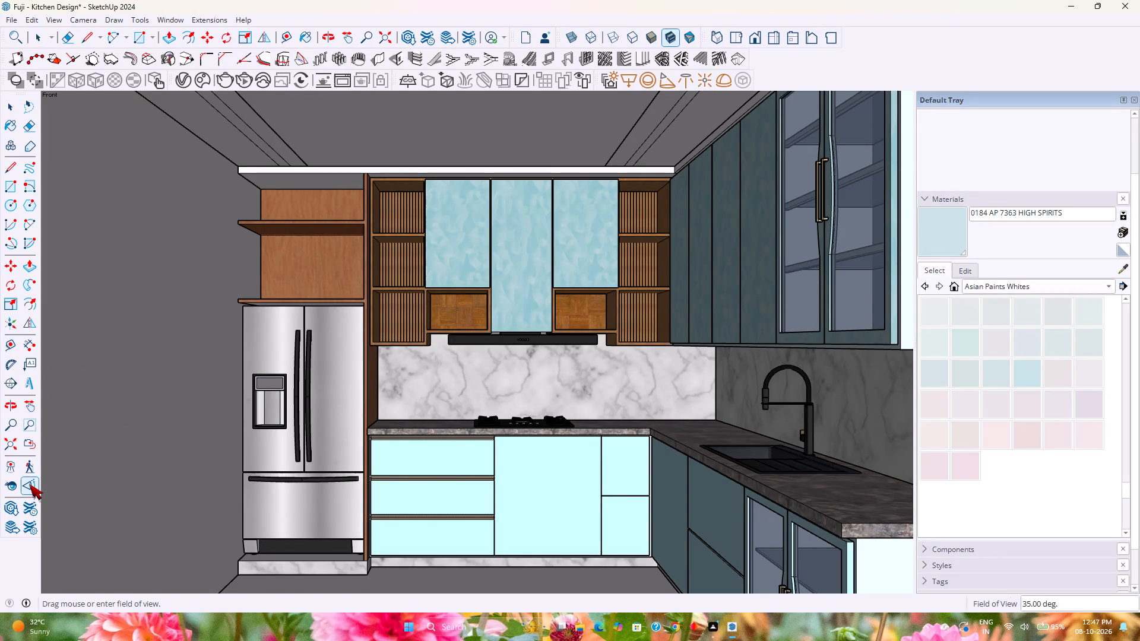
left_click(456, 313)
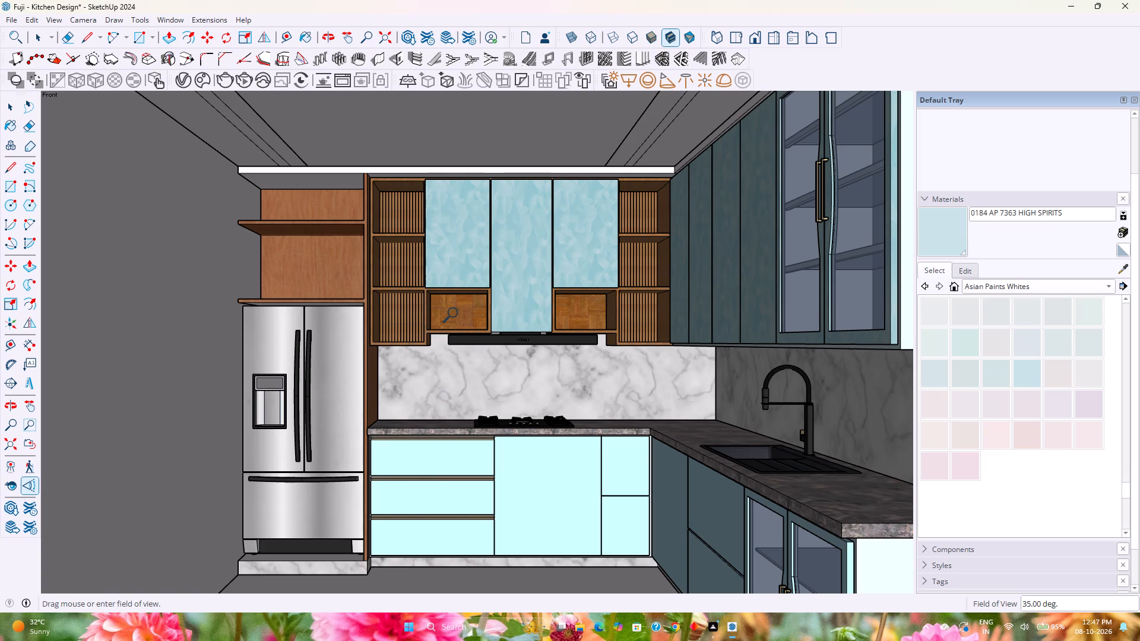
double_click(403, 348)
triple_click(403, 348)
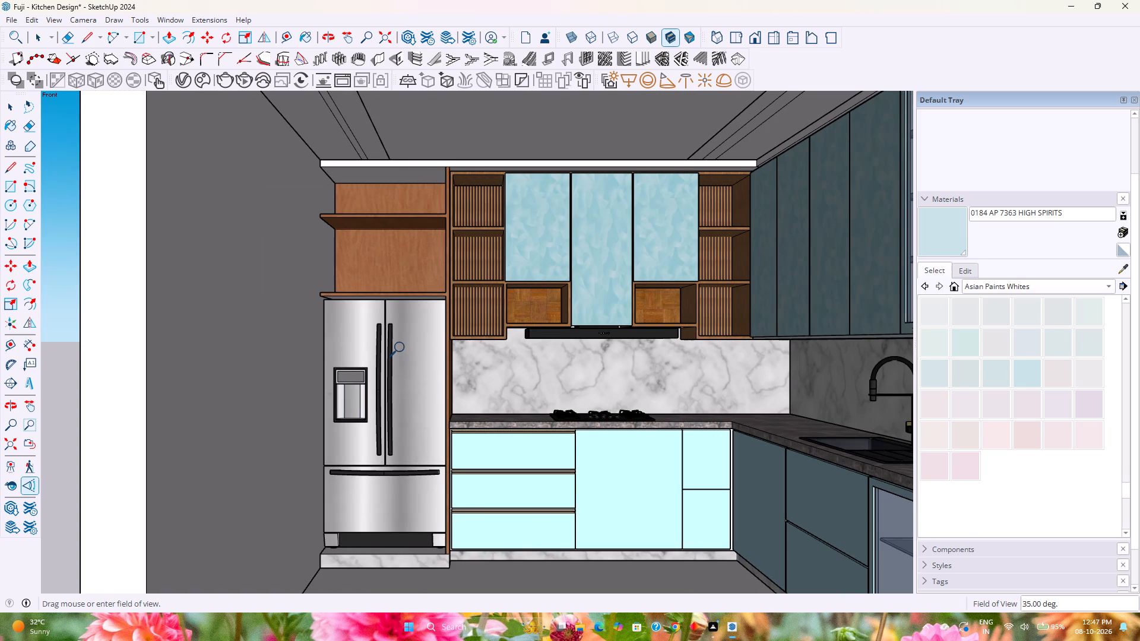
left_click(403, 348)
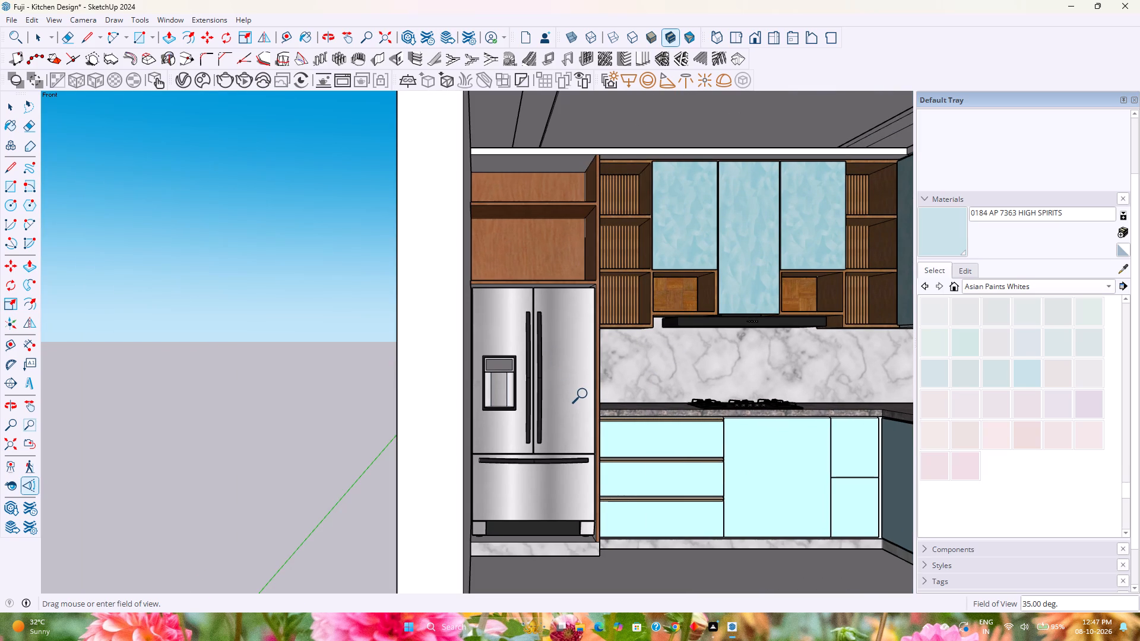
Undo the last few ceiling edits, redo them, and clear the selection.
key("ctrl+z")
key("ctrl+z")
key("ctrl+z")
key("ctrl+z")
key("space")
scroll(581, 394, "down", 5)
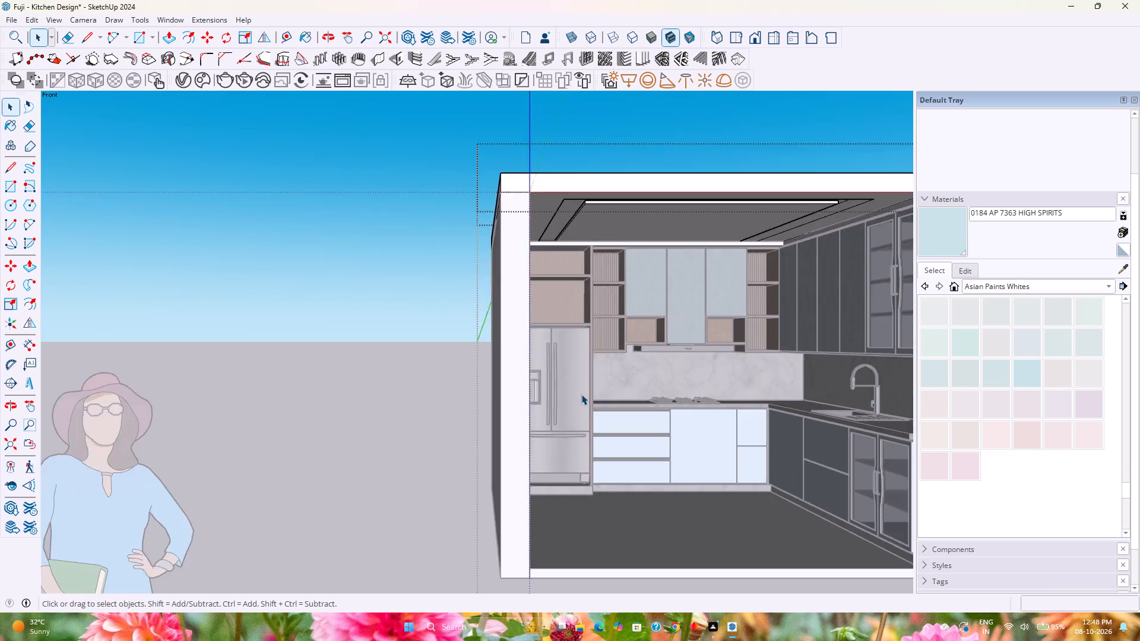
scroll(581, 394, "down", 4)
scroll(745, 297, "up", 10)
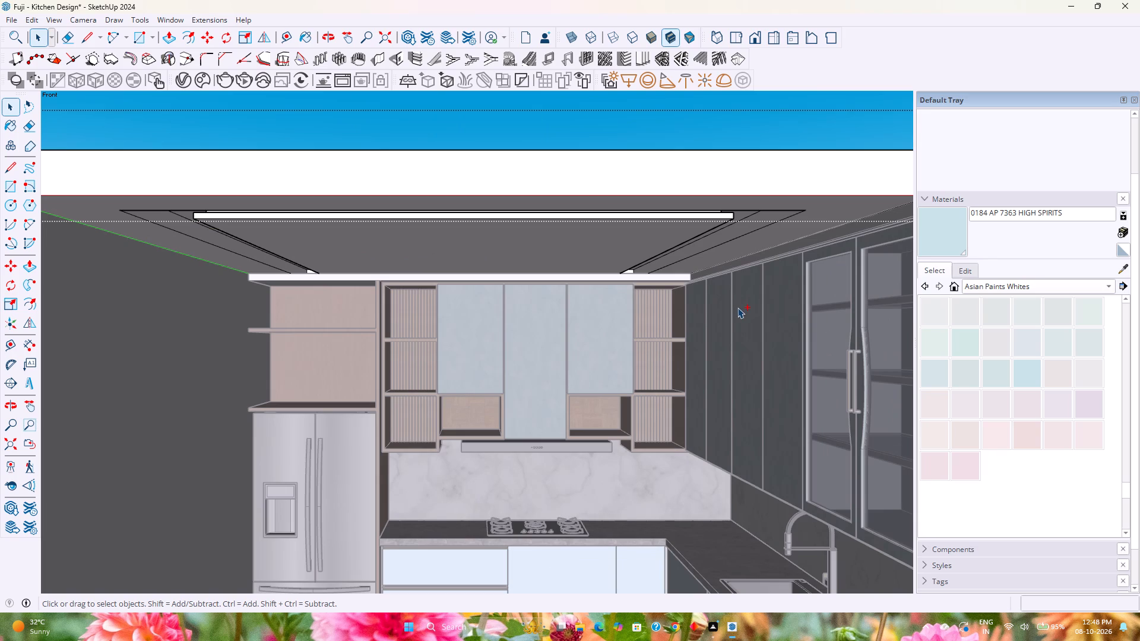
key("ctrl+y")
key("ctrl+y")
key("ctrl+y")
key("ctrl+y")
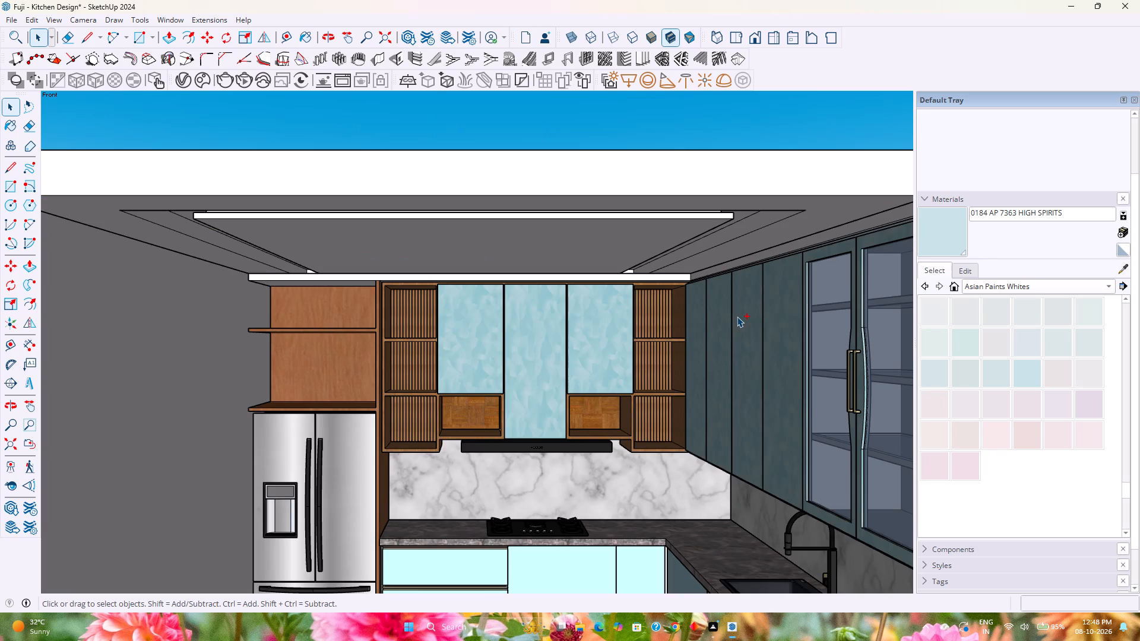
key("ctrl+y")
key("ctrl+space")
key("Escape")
Show the kitchen in the front view and examine the cabinets, open shelves and hood wall from several angles.
left_click(757, 41)
left_click(751, 44)
middle_click_drag(655, 388, 645, 320)
scroll(645, 320, "down", 10)
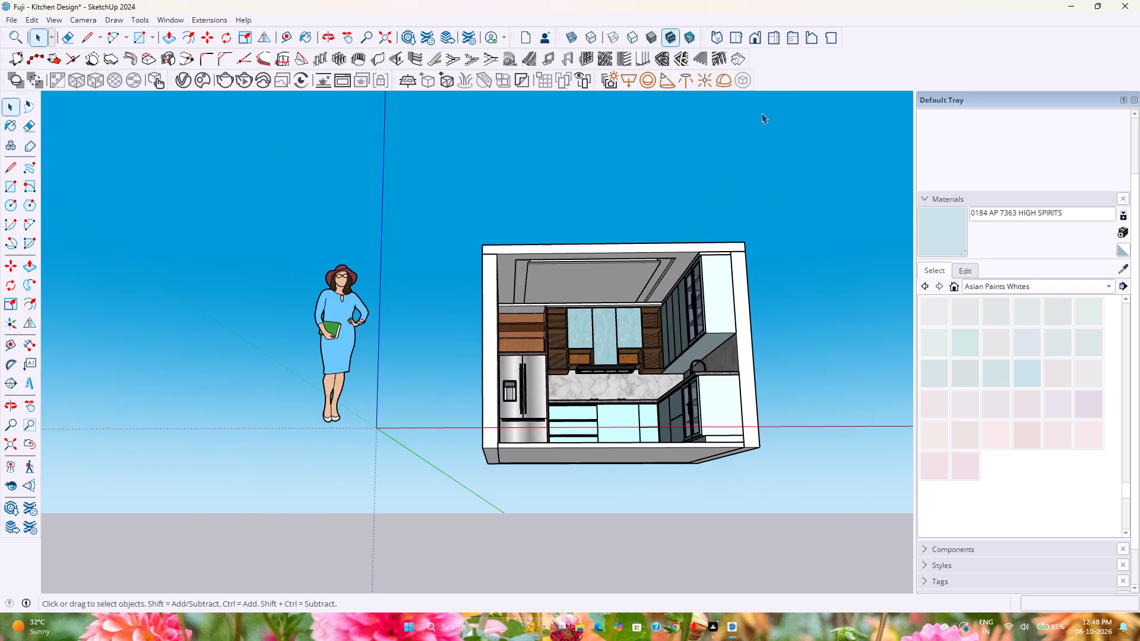
left_click(753, 34)
scroll(548, 375, "up", 3)
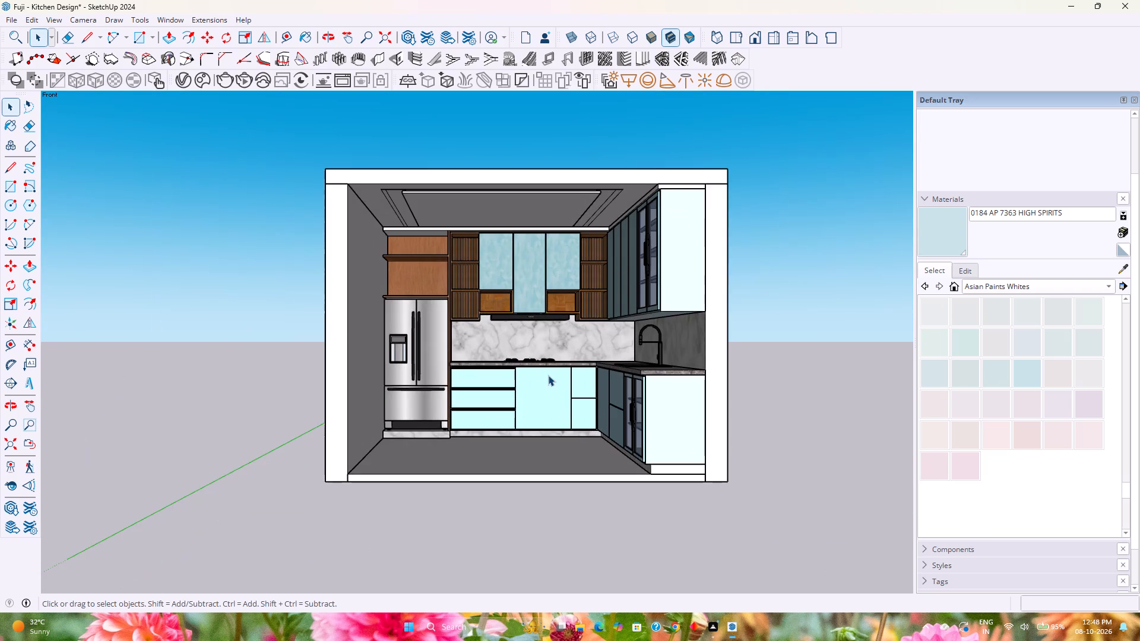
scroll(548, 375, "up", 8)
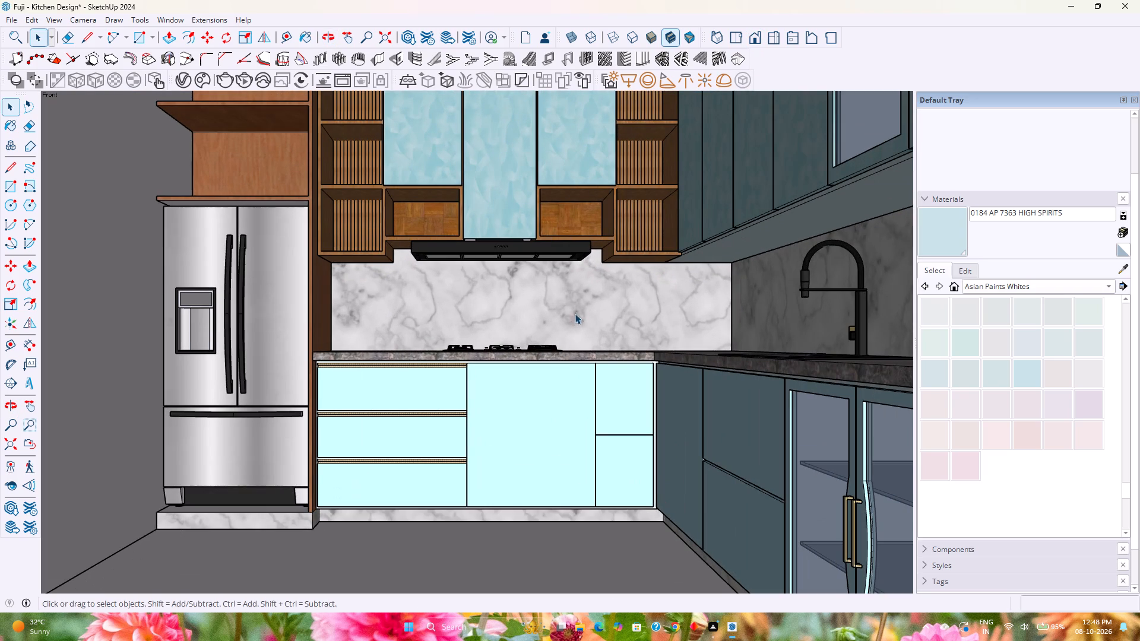
middle_click_drag(576, 312, 558, 412, "shift")
middle_click_drag(562, 408, 617, 418)
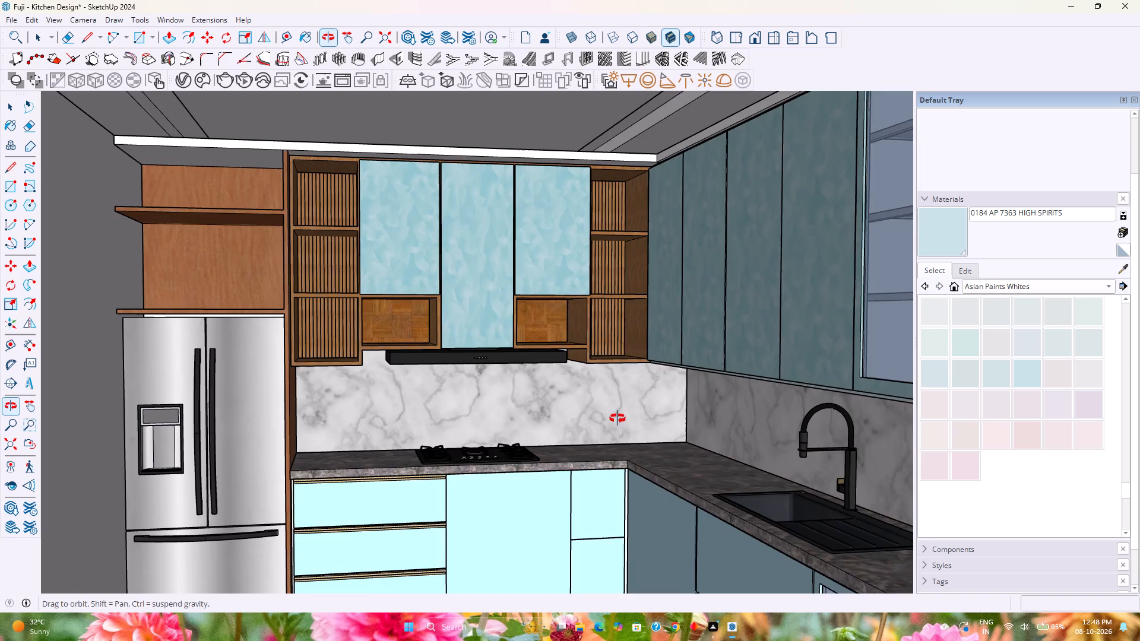
middle_click_drag(617, 418, 642, 426)
middle_click_drag(642, 423, 616, 405, "shift")
scroll(606, 398, "down", 1)
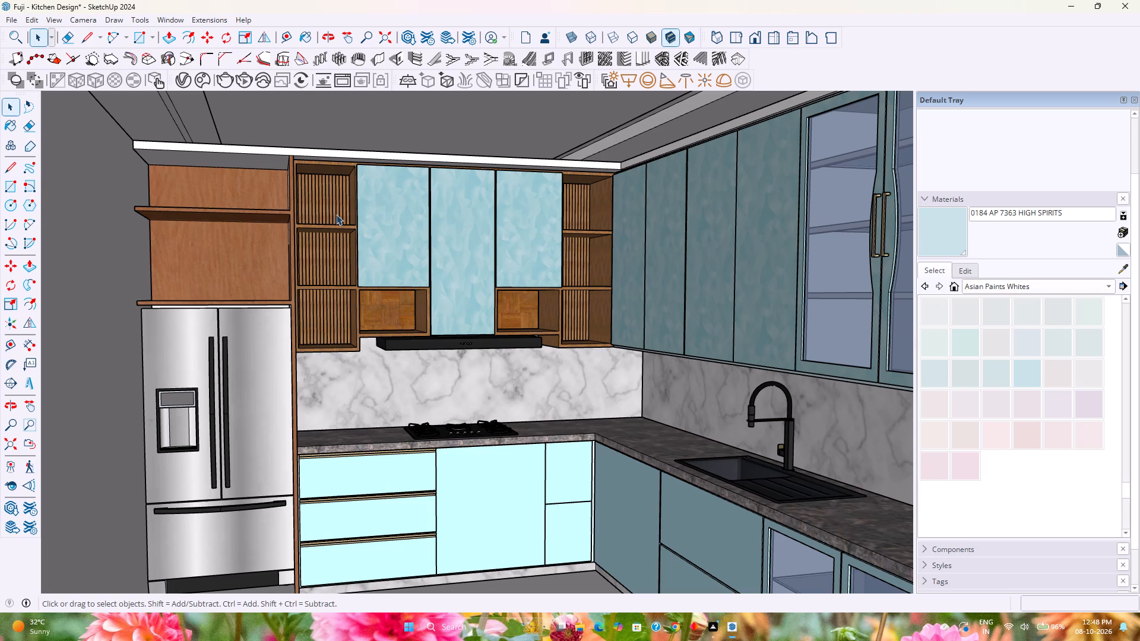
scroll(303, 194, "up", 8)
middle_click_drag(270, 184, 362, 192)
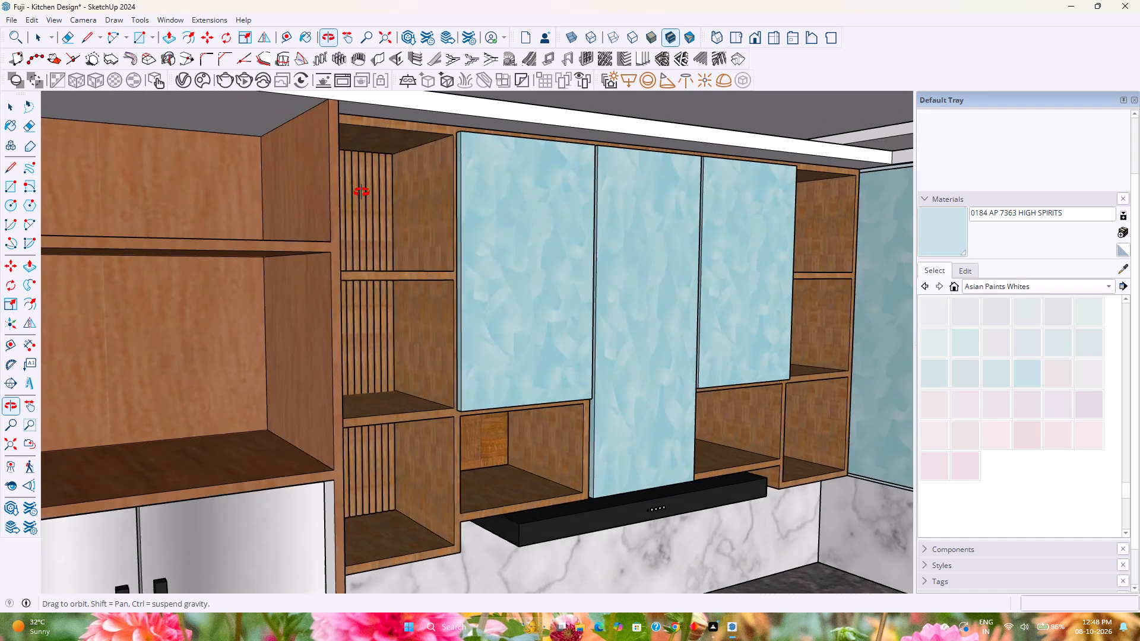
middle_click_drag(362, 192, 325, 186)
scroll(324, 186, "down", 3)
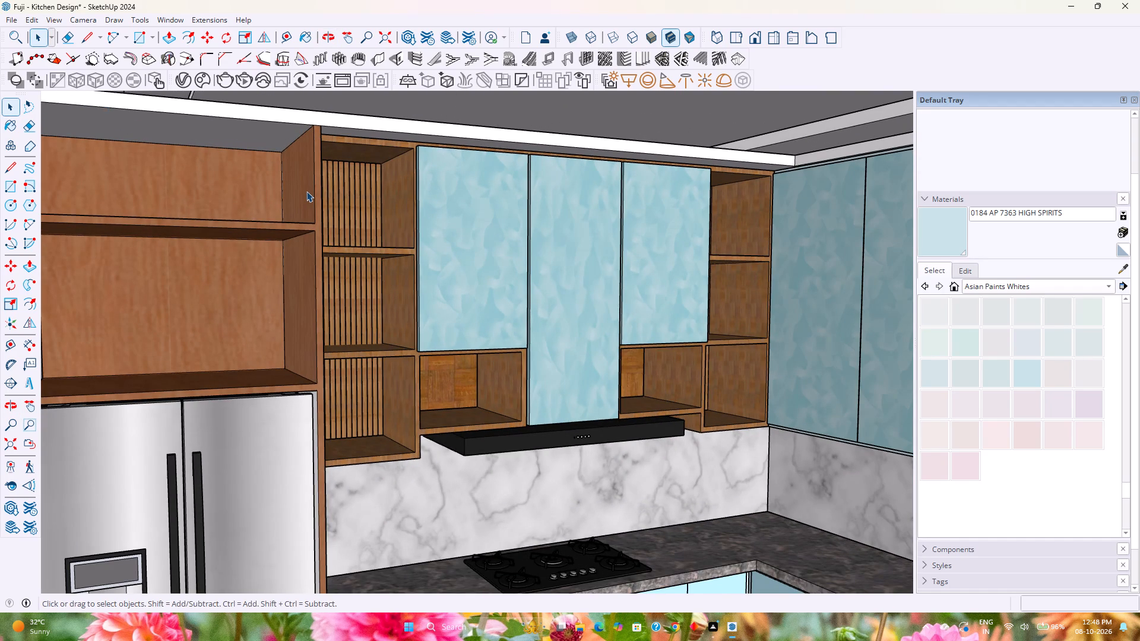
scroll(306, 191, "down", 5)
scroll(374, 240, "down", 1)
middle_click_drag(376, 242, 290, 247)
scroll(289, 245, "down", 4)
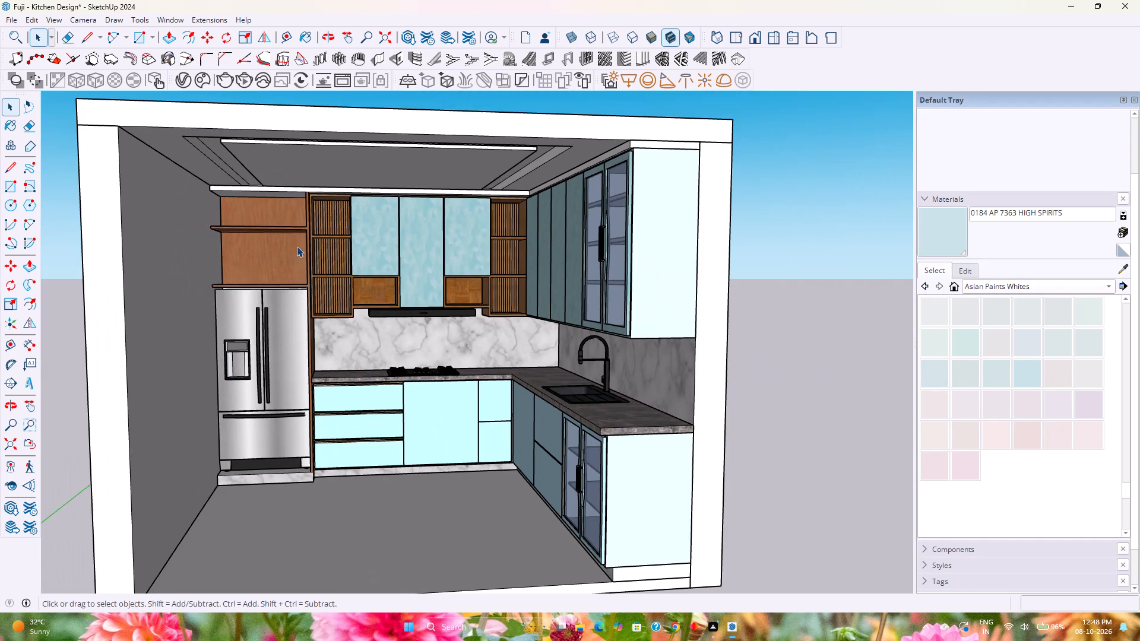
Examine the ceiling's recessed channel and centre panel from several angles, including from below.
scroll(449, 265, "down", 3)
scroll(451, 265, "up", 2)
scroll(482, 182, "up", 2)
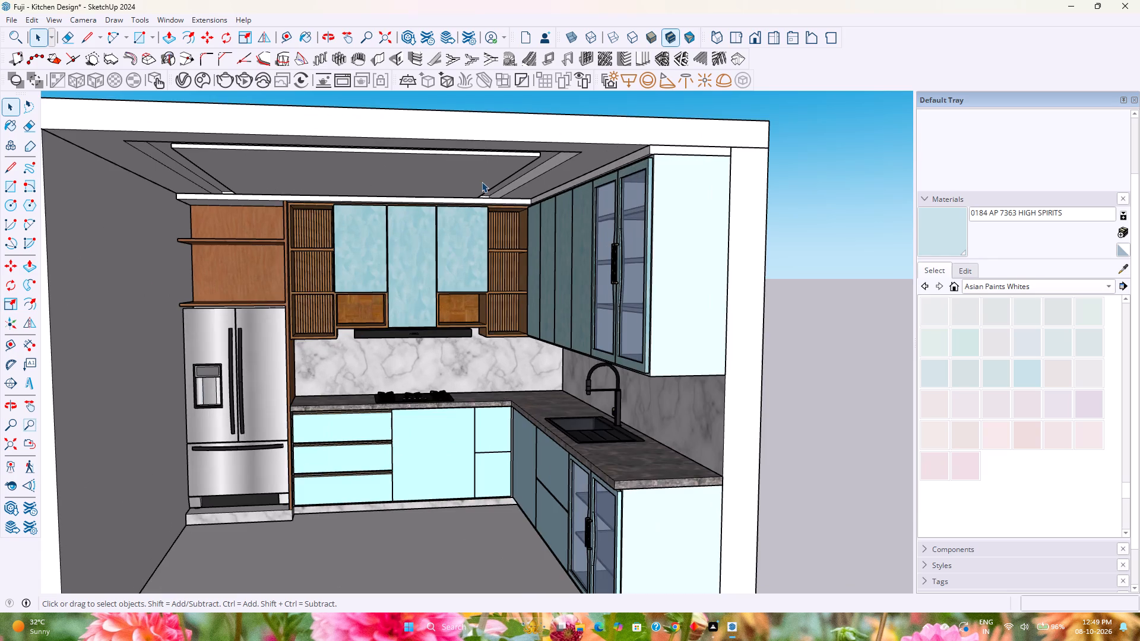
scroll(482, 182, "up", 3)
middle_click_drag(482, 182, 558, 177)
scroll(536, 175, "down", 1)
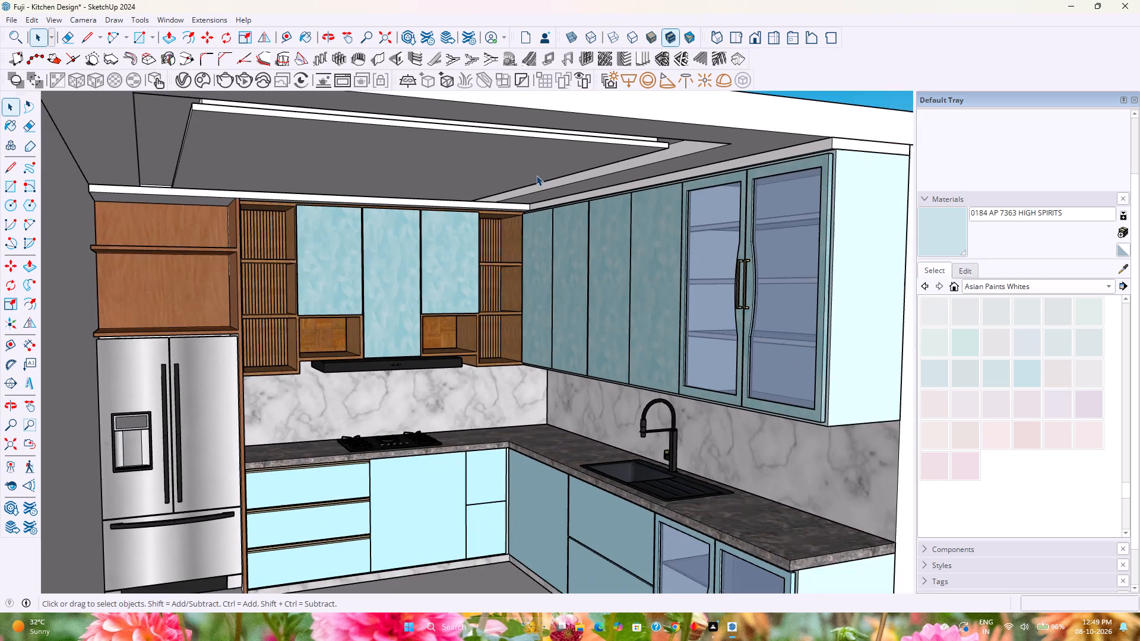
middle_click_drag(505, 191, 470, 152)
scroll(470, 152, "down", 2)
middle_click_drag(470, 152, 514, 255, "shift")
middle_click_drag(485, 272, 412, 195)
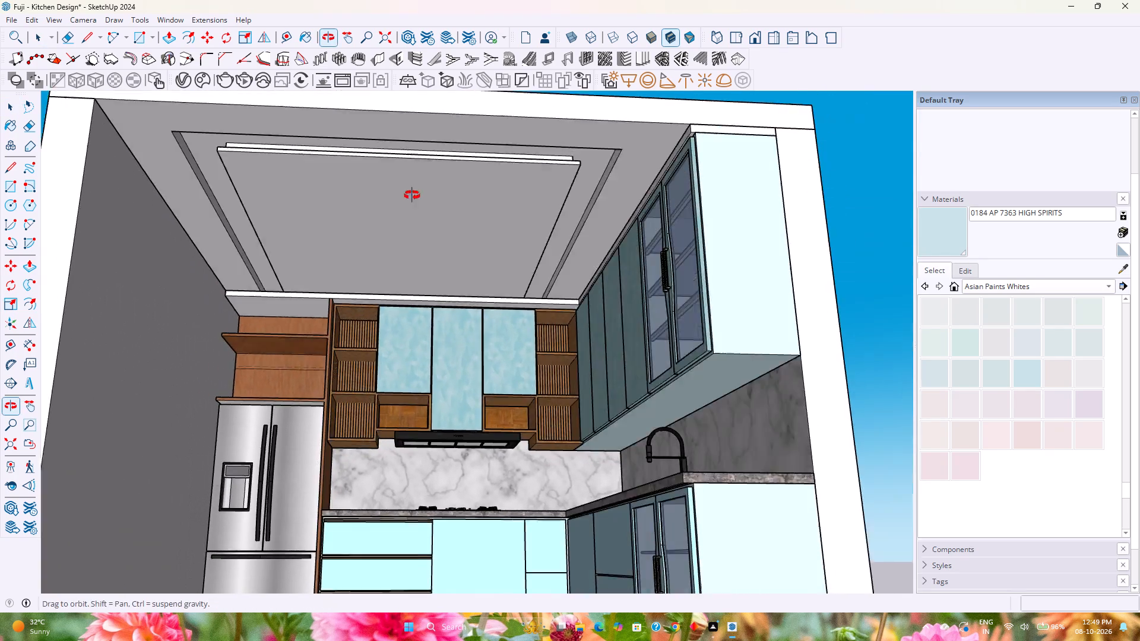
middle_click_drag(412, 195, 407, 188)
middle_click_drag(403, 189, 416, 256, "shift")
middle_click_drag(368, 268, 360, 214)
middle_click_drag(366, 223, 412, 313, "shift")
middle_click_drag(413, 313, 392, 244)
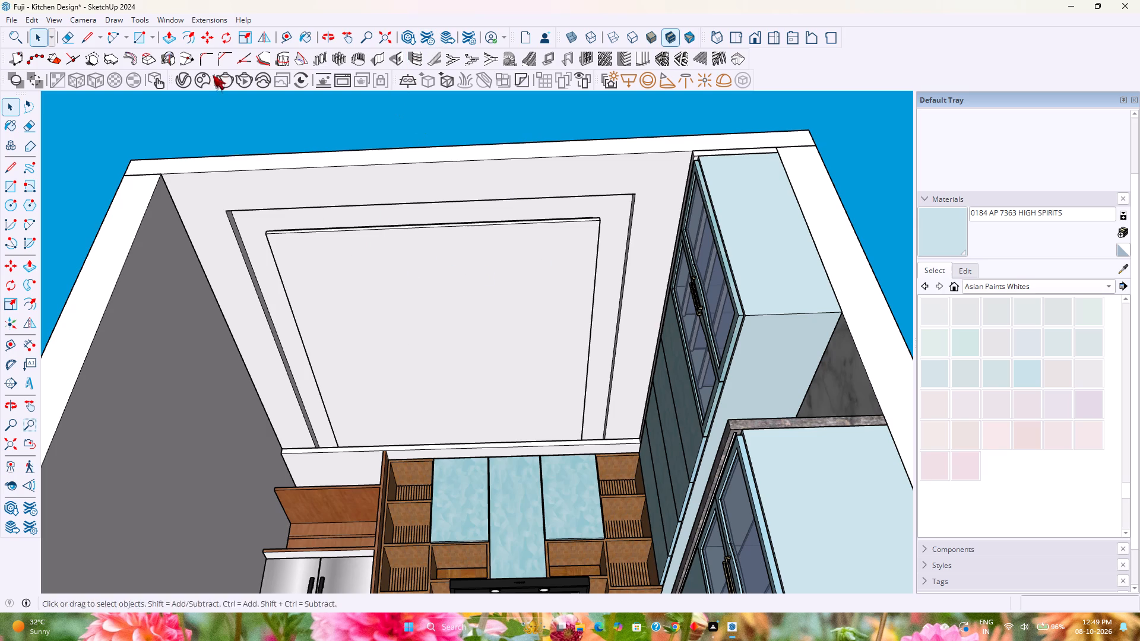
Open the ceiling group and place a guide 6" outside each long side of the channel, towards the fridge-side wall and the glass-door cabinets.
left_click(267, 36)
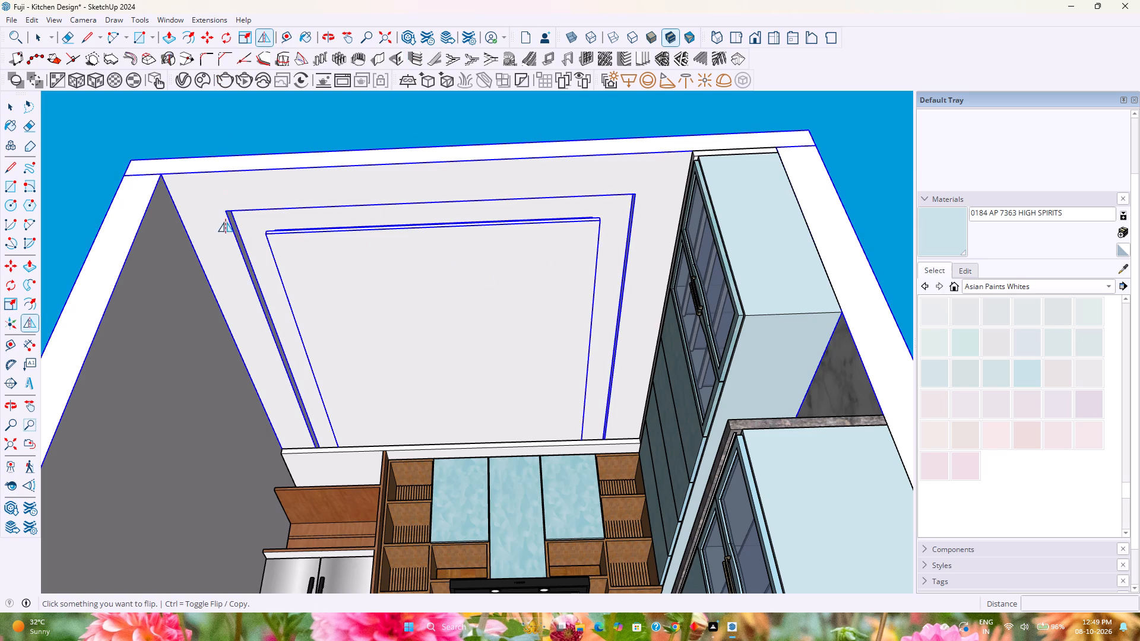
key("space")
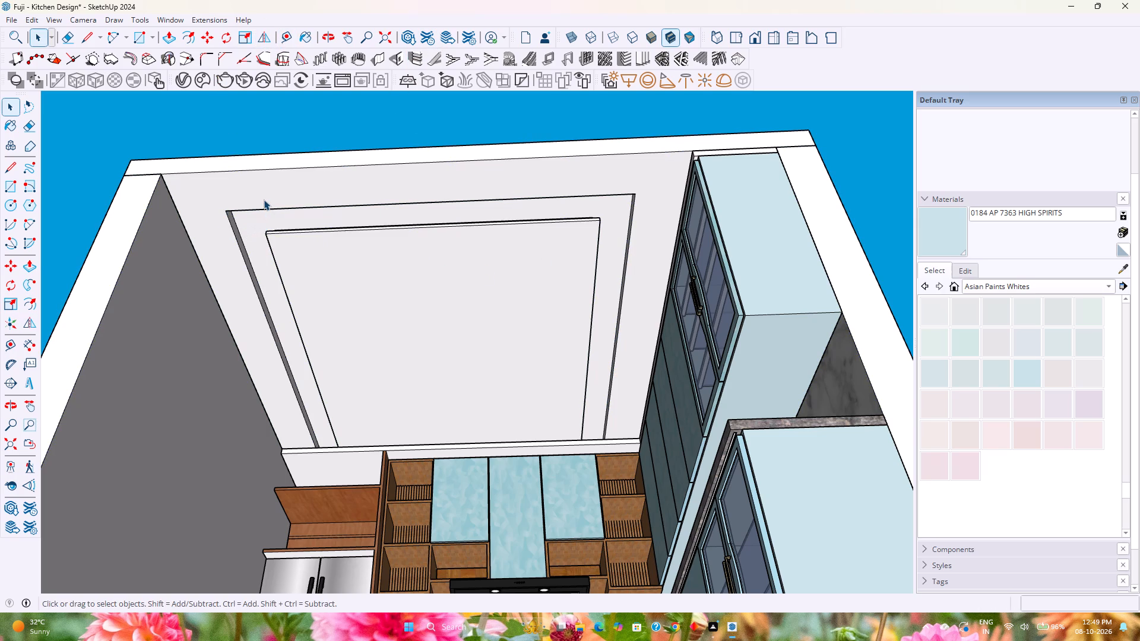
double_click(264, 199)
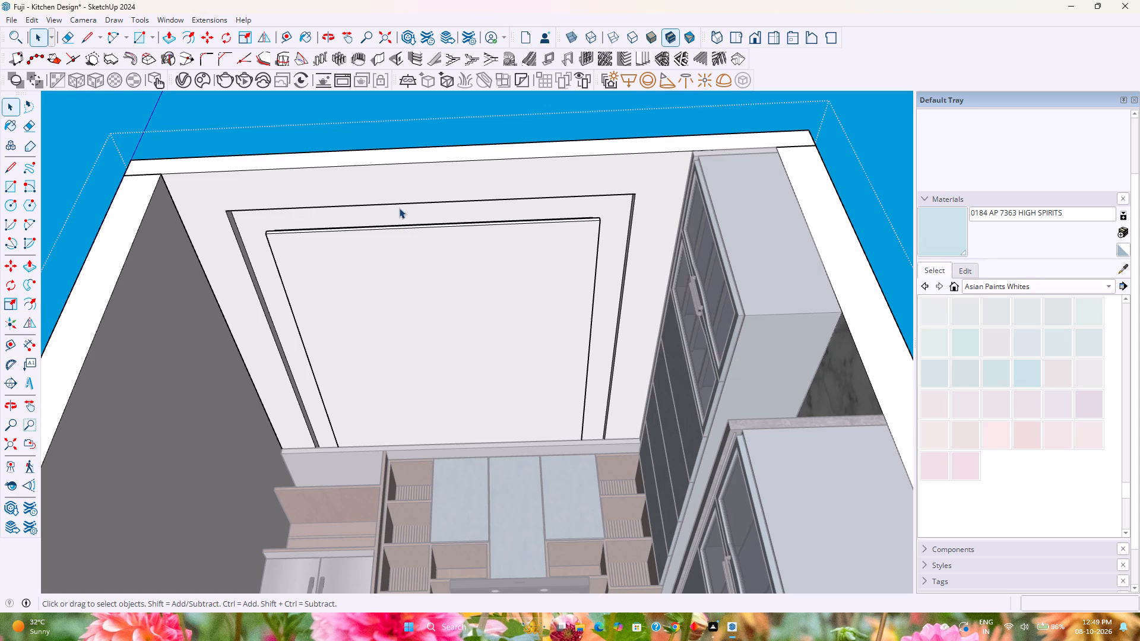
double_click(399, 204)
scroll(399, 204, "up", 3)
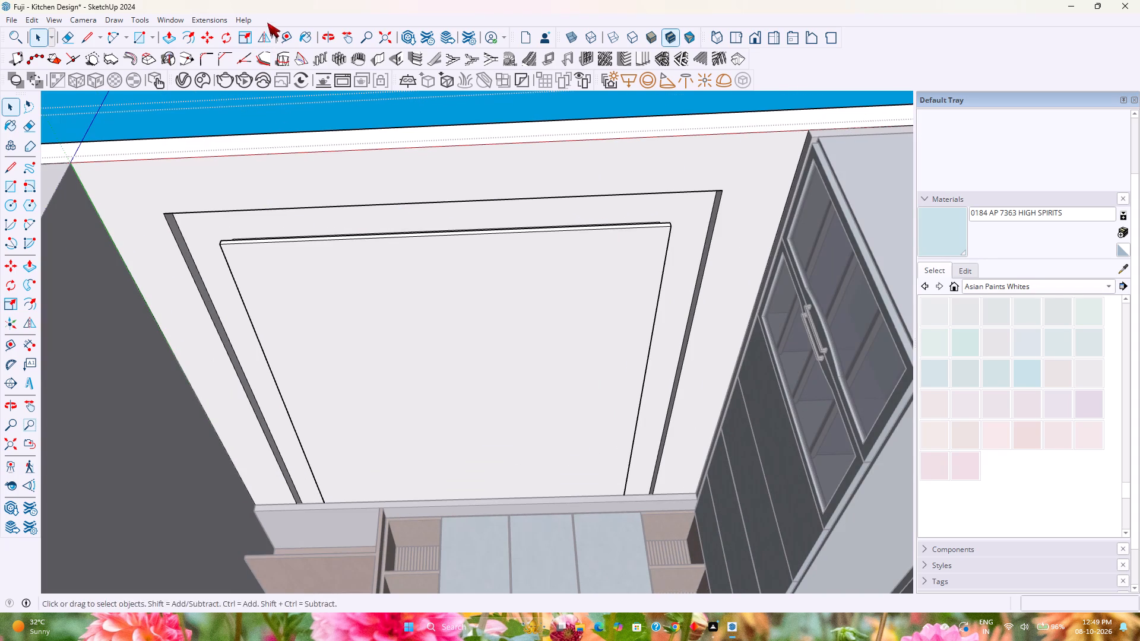
left_click(285, 33)
left_click(183, 247)
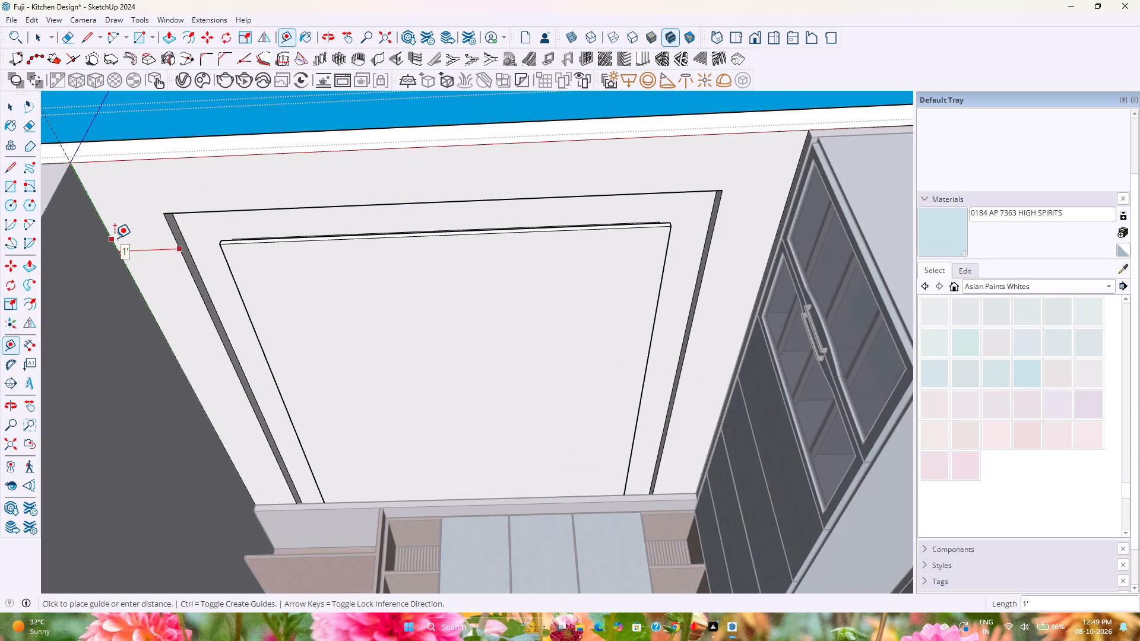
key("6")
key("Return")
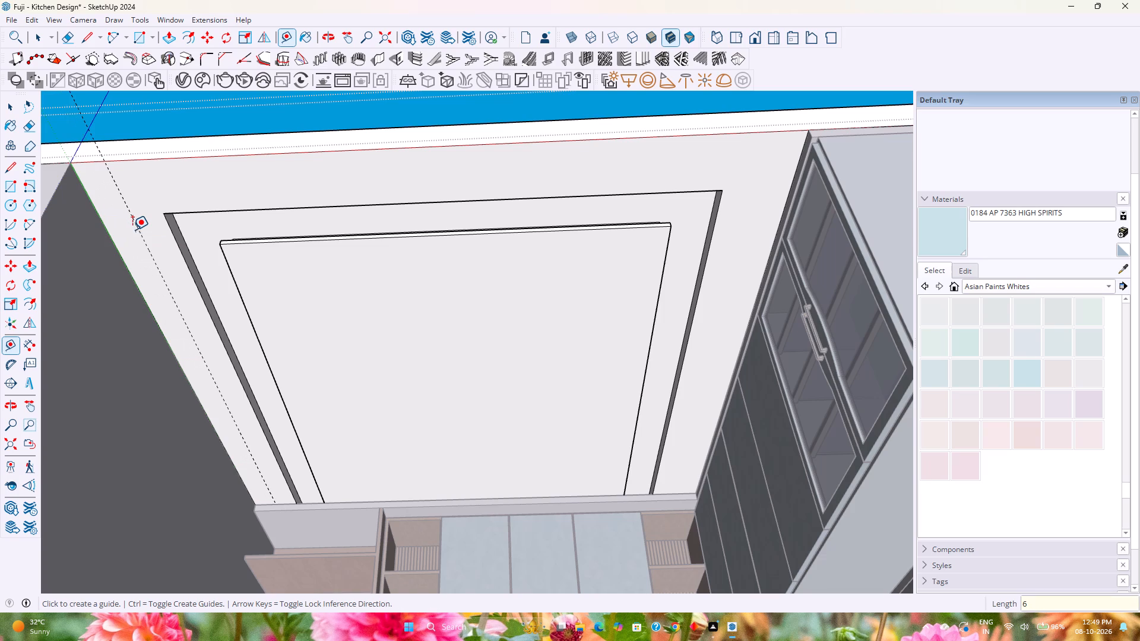
left_click(714, 245)
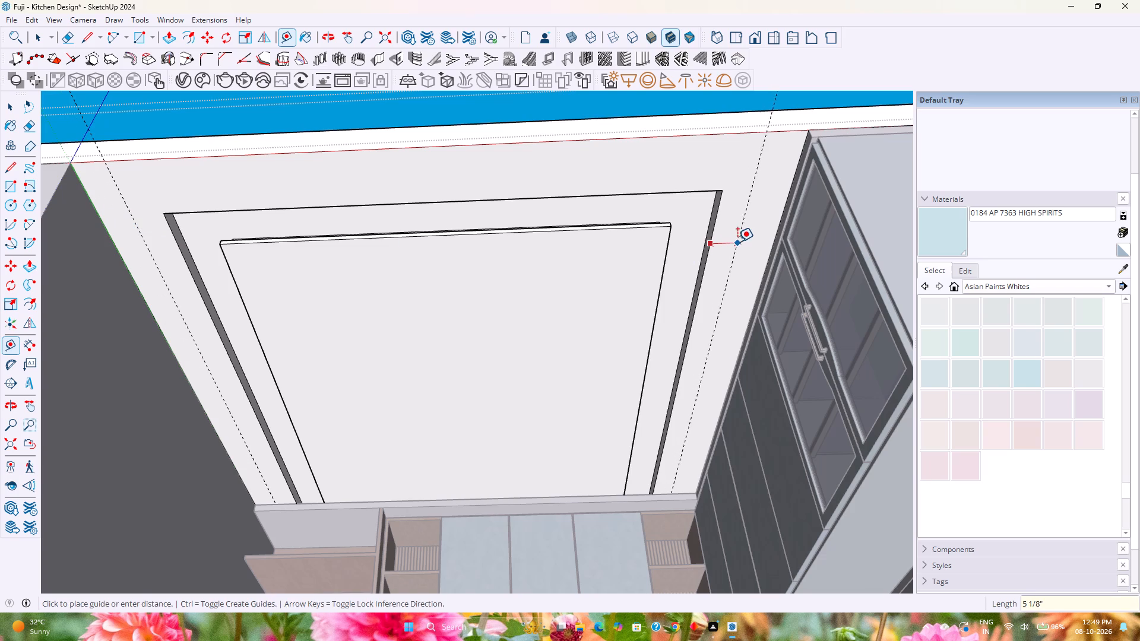
key("6")
key("Return")
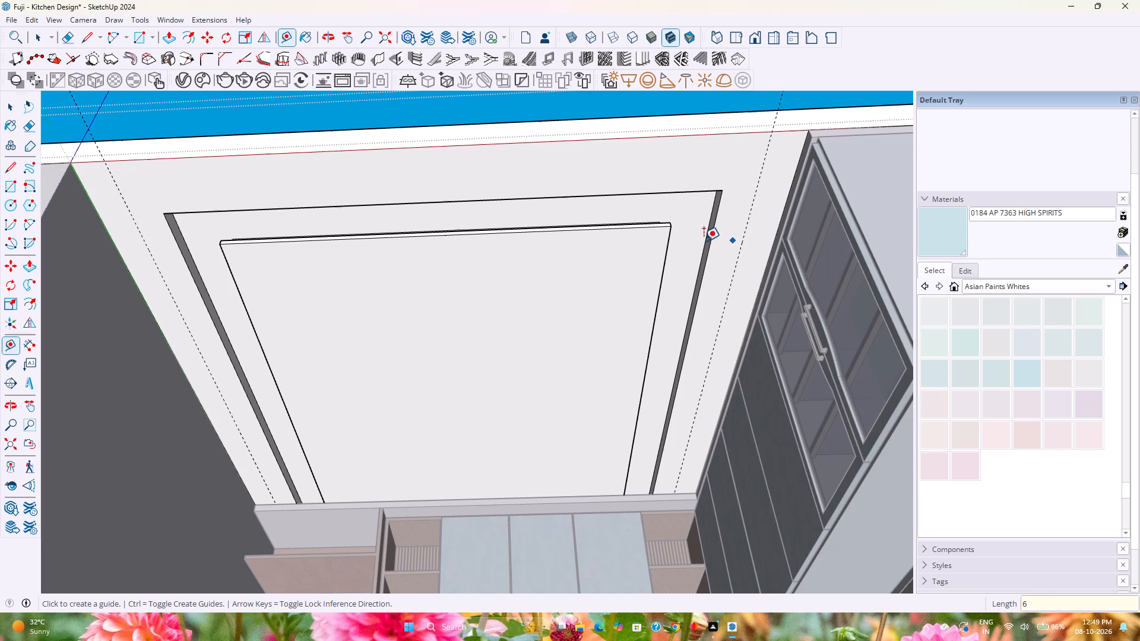
Place crosswise ceiling guides 8" inward from the channel's front edge and 8" out from the ceiling's back edge above the wall cabinets.
left_click(449, 201)
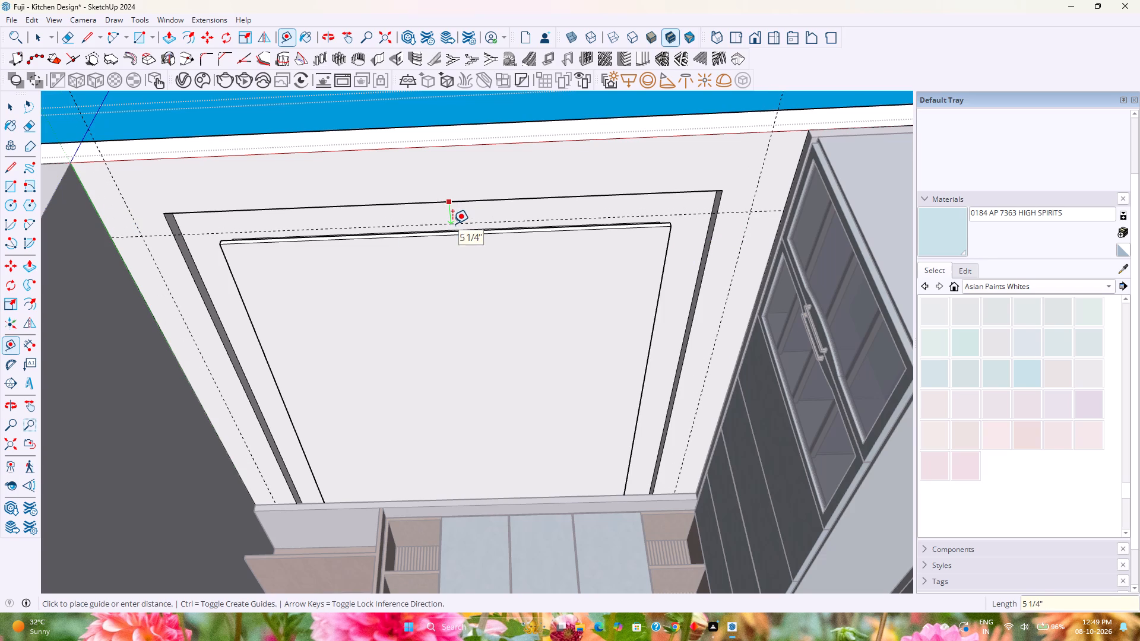
left_click(453, 233)
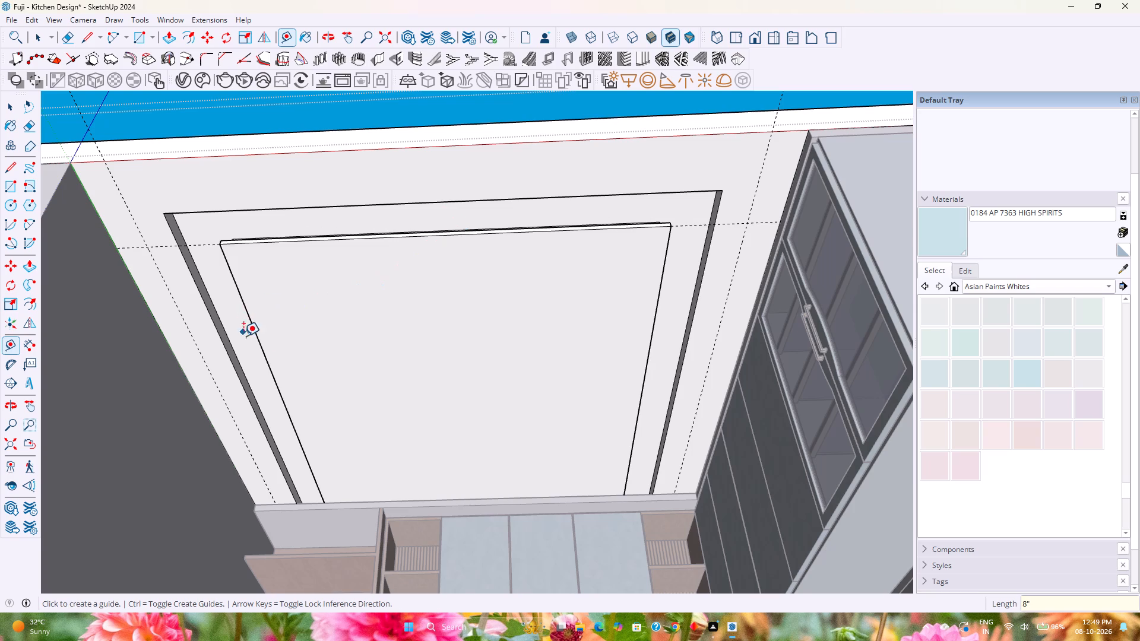
middle_click_drag(290, 370, 287, 293)
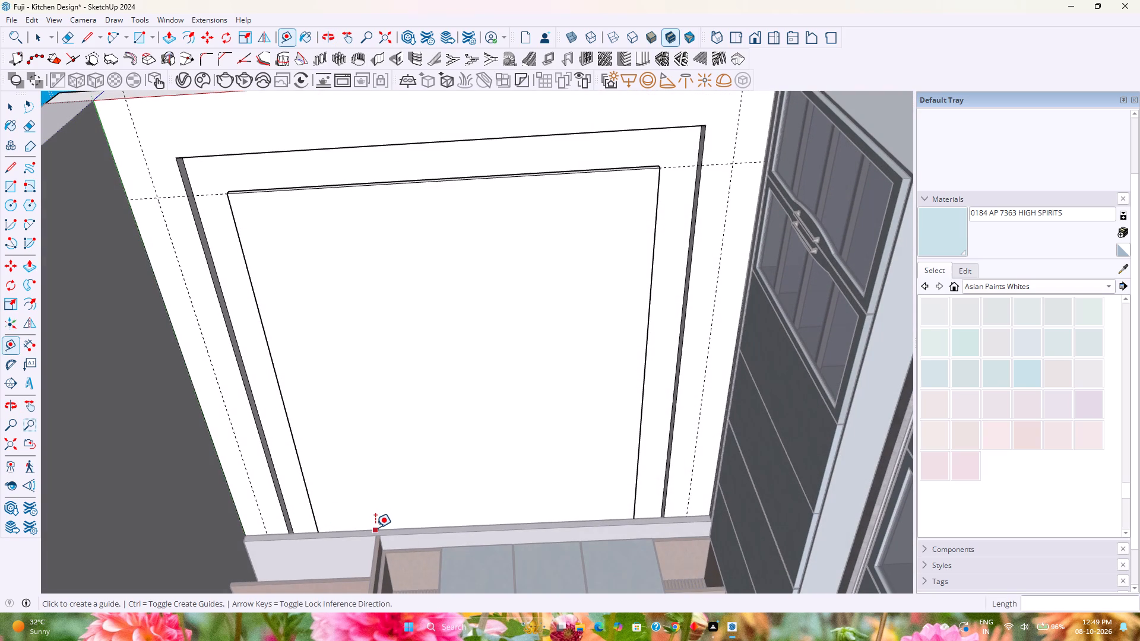
left_click(374, 528)
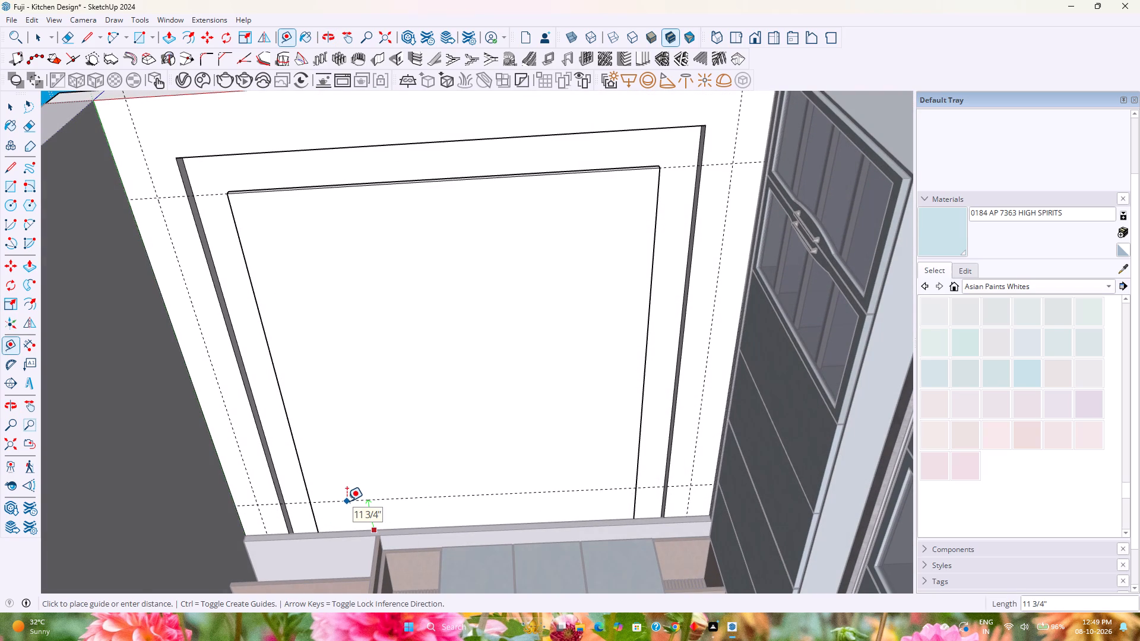
key("8")
key("Return")
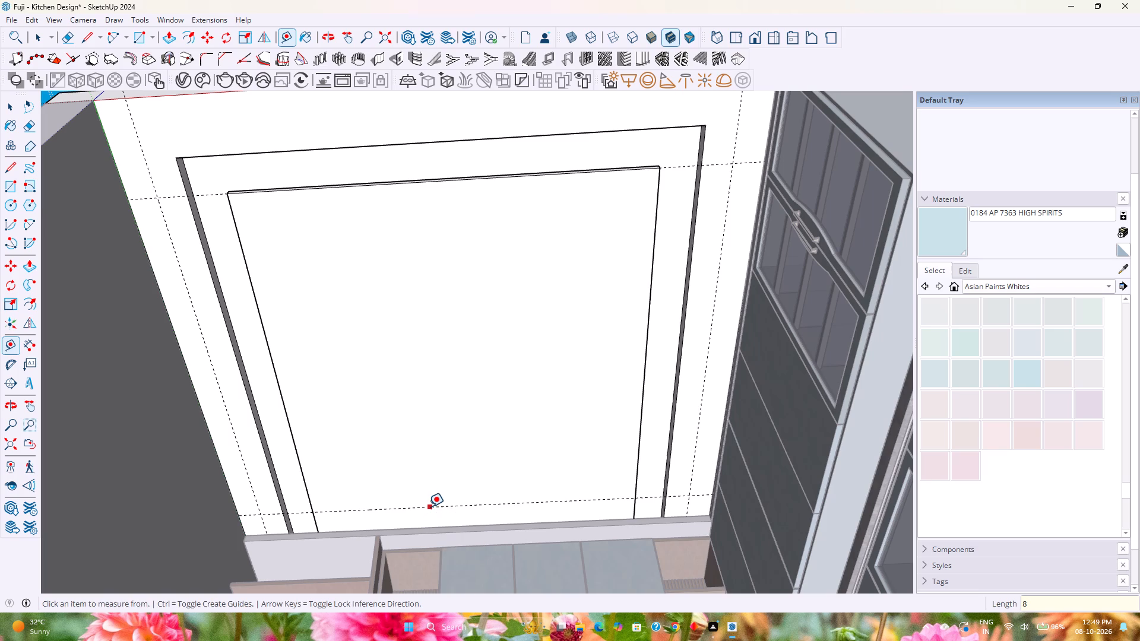
Set the rear crosswise guide's offset from the ceiling's back edge to 1'.
type("1'")
key("Return")
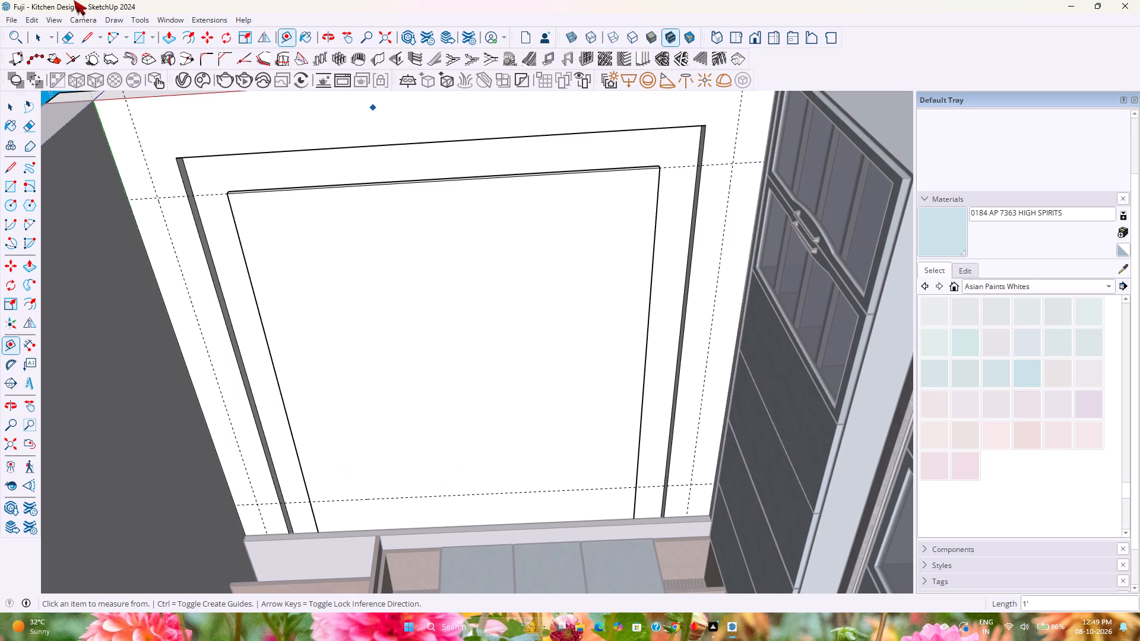
Draw a circle with a 3" radius on the ceiling where the front crosswise guide meets the fridge-side guide.
key("c")
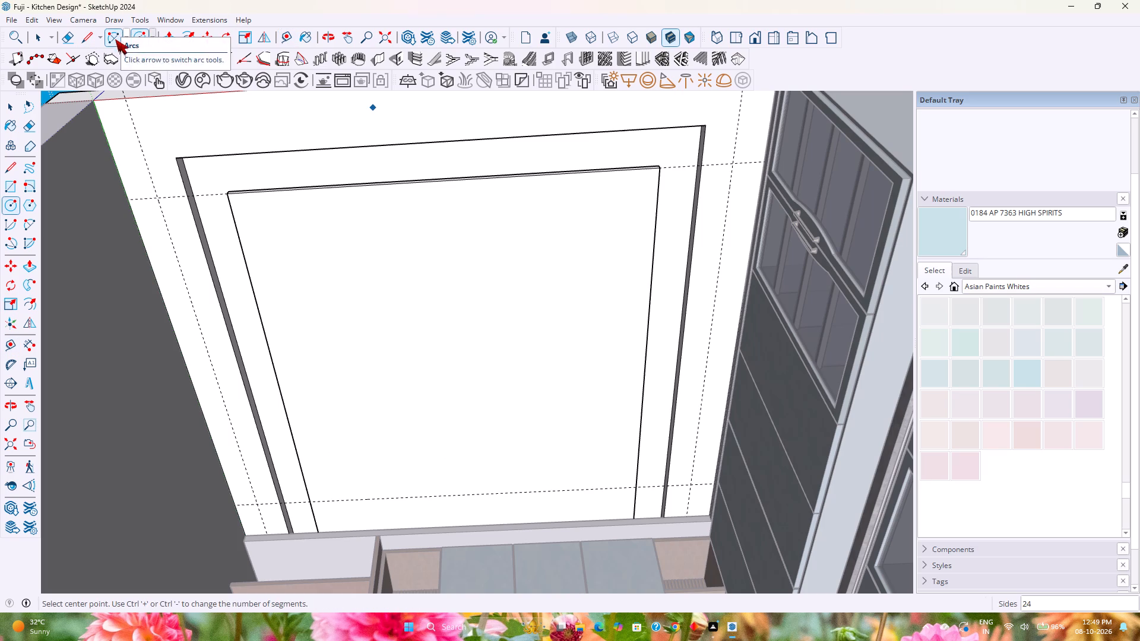
left_click(160, 197)
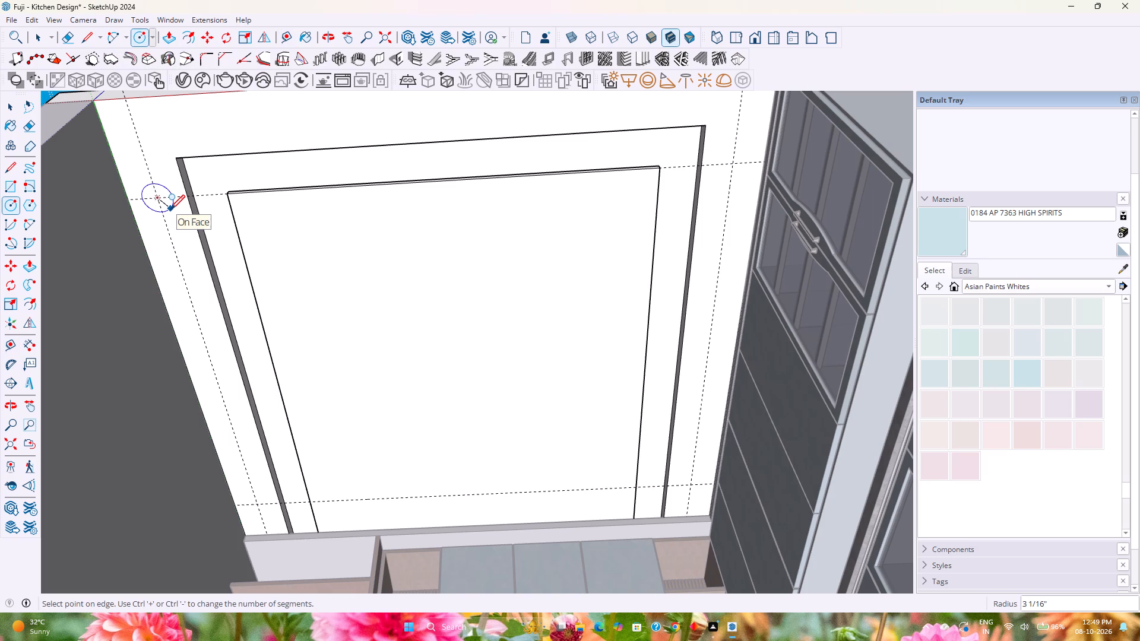
key("3")
key("Return")
key("2")
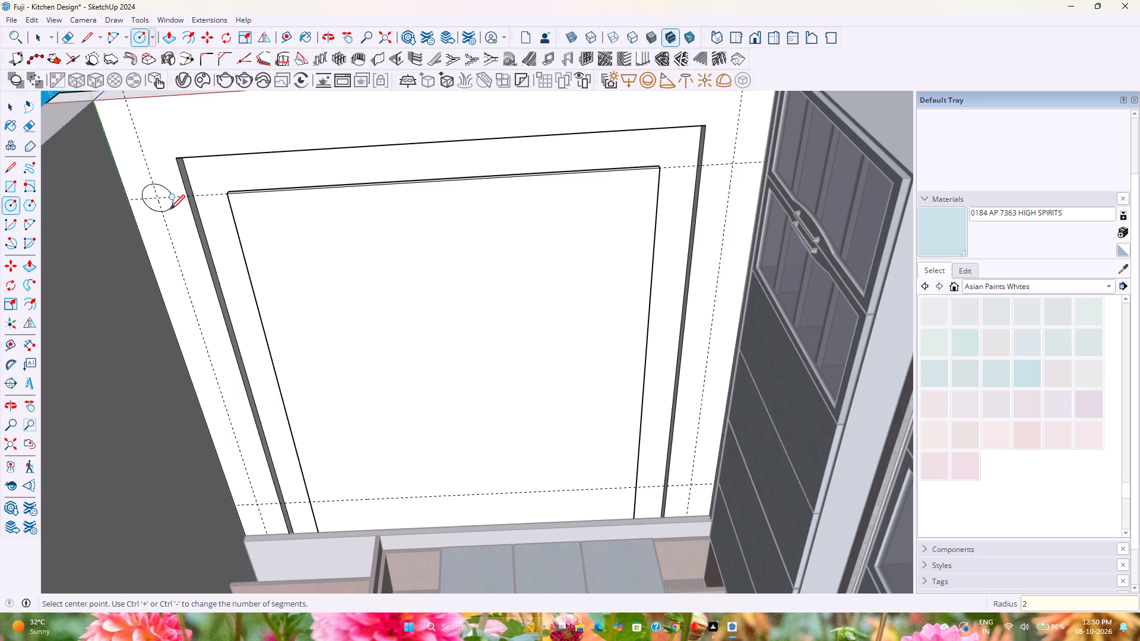
key("Return")
key("3")
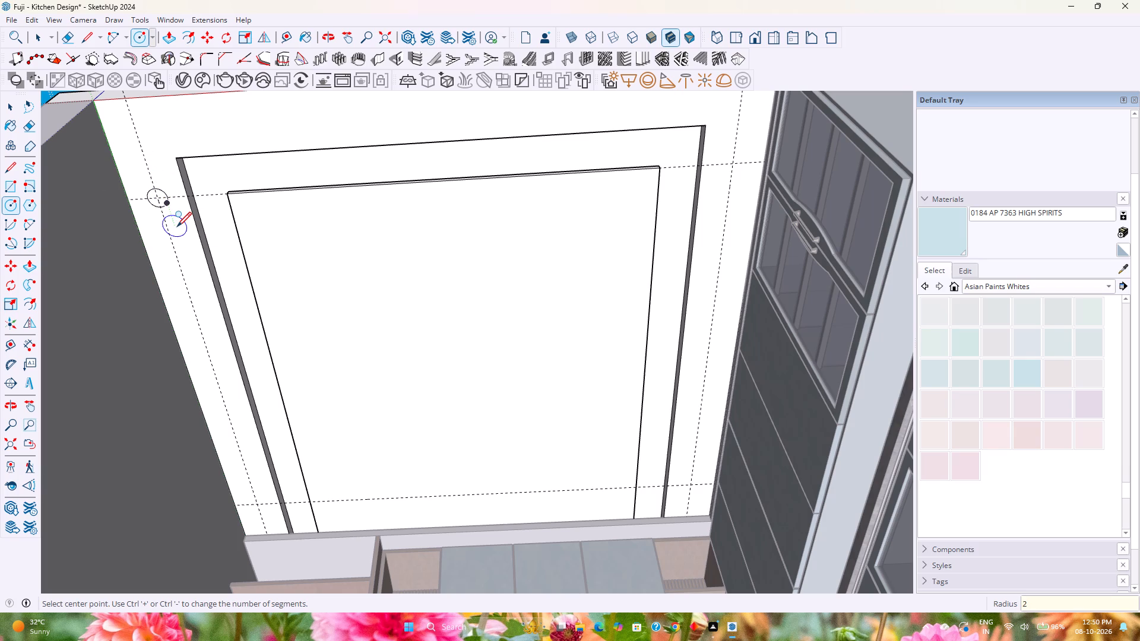
key("Return")
Set the ceiling circle's segment count to 100.
key("space")
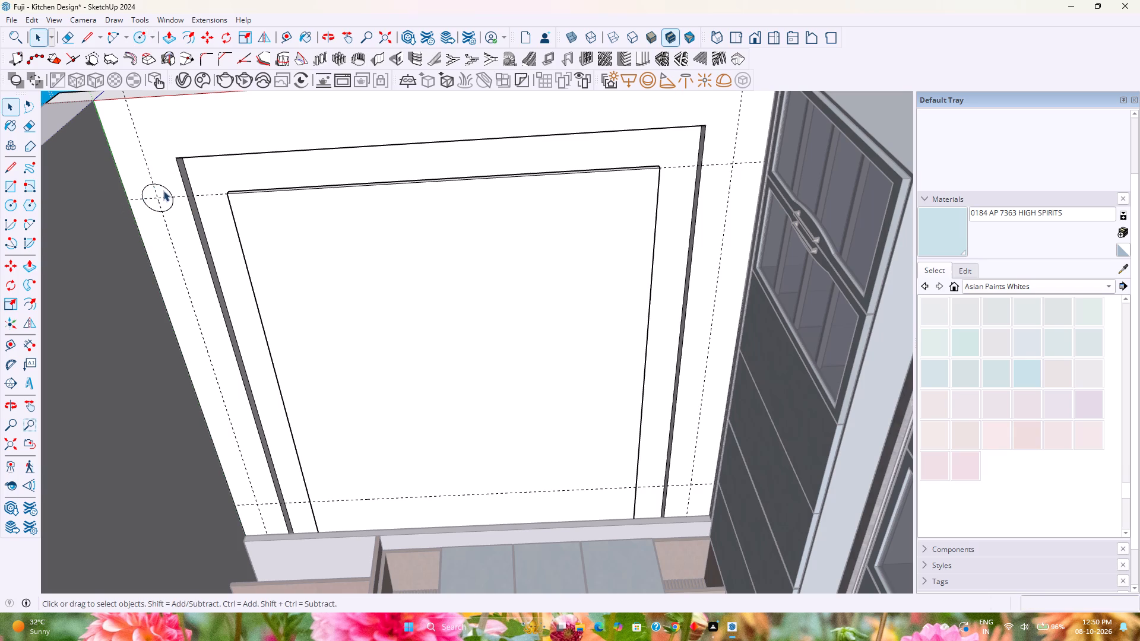
left_click(167, 189)
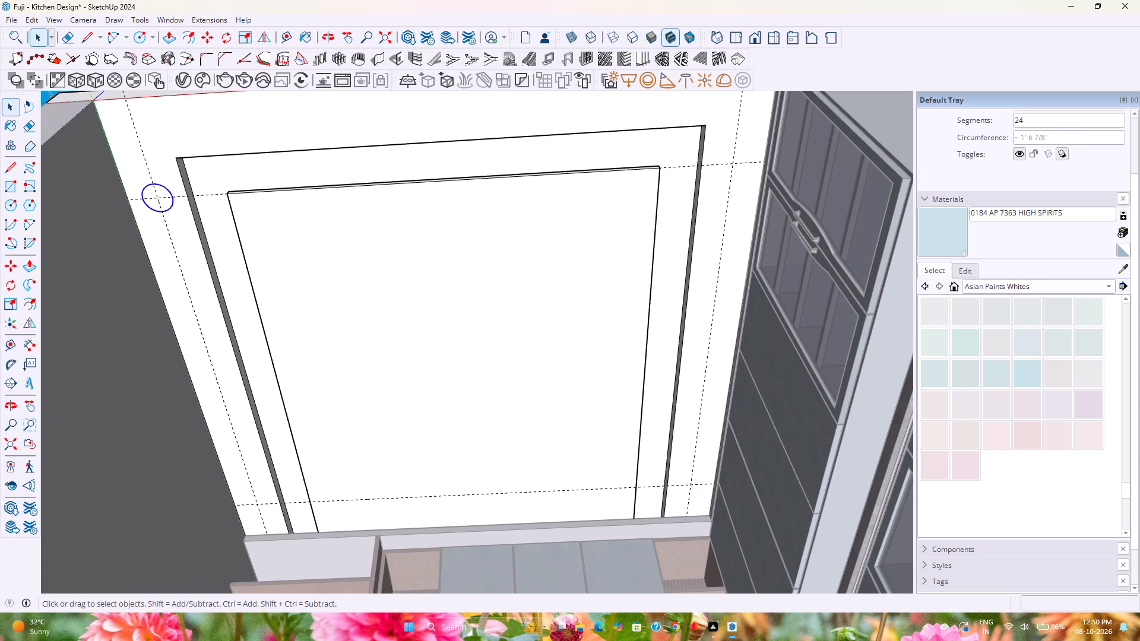
double_click(1041, 123)
type("100")
key("Return")
Copy the circle along the fridge-side guide to the rear guide intersection, dividing the spacing by 2 for a middle copy.
key("m")
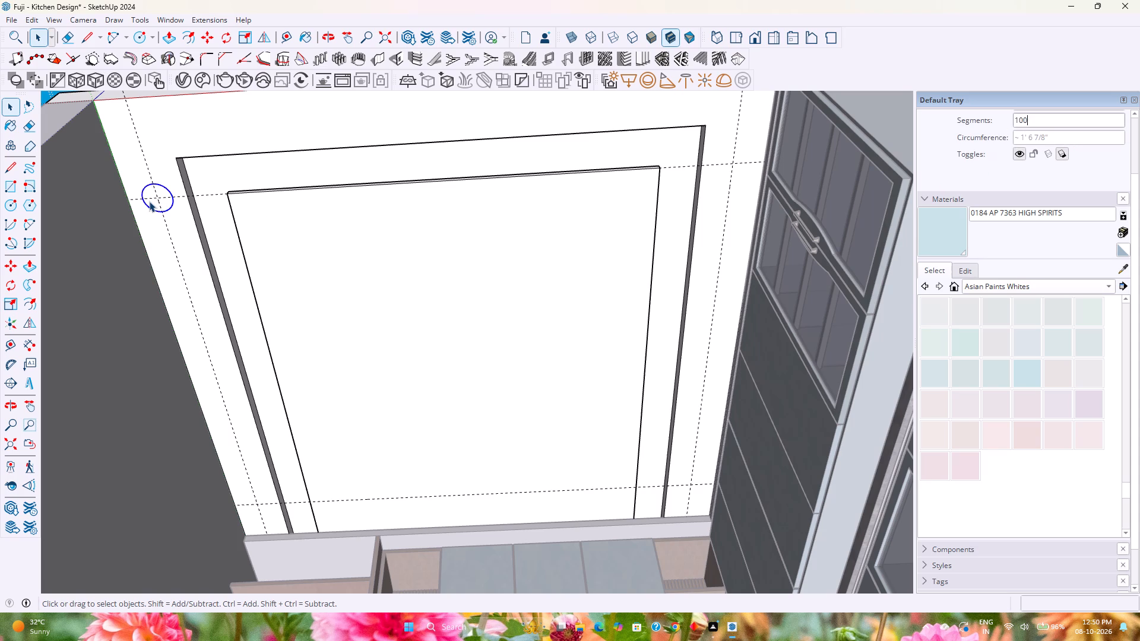
key("m")
left_click(161, 200)
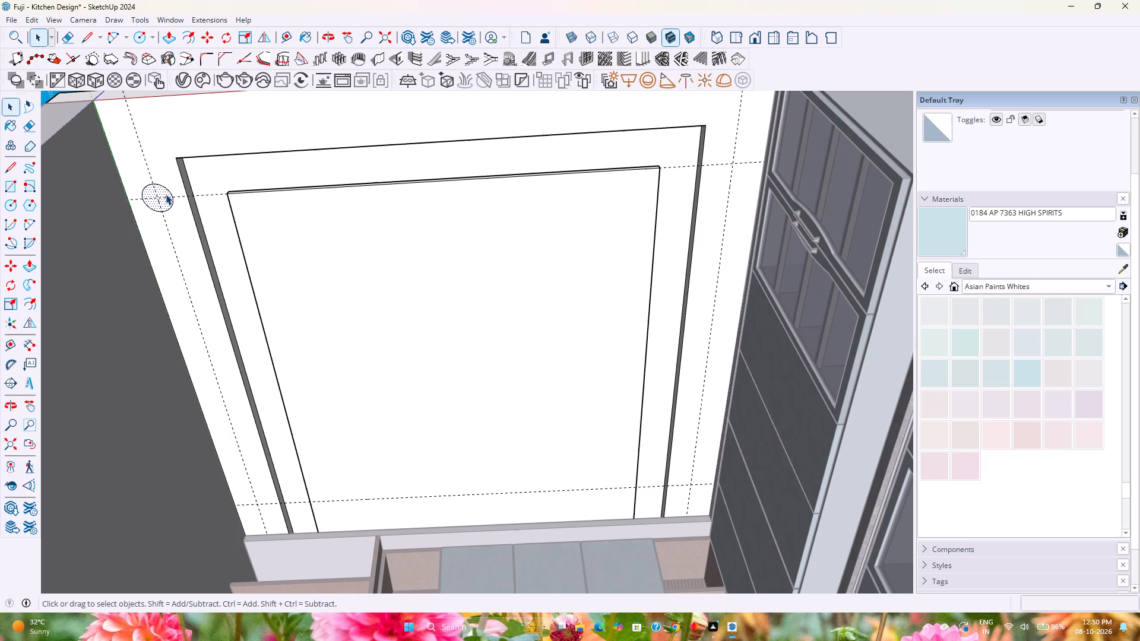
double_click(166, 193)
key("m")
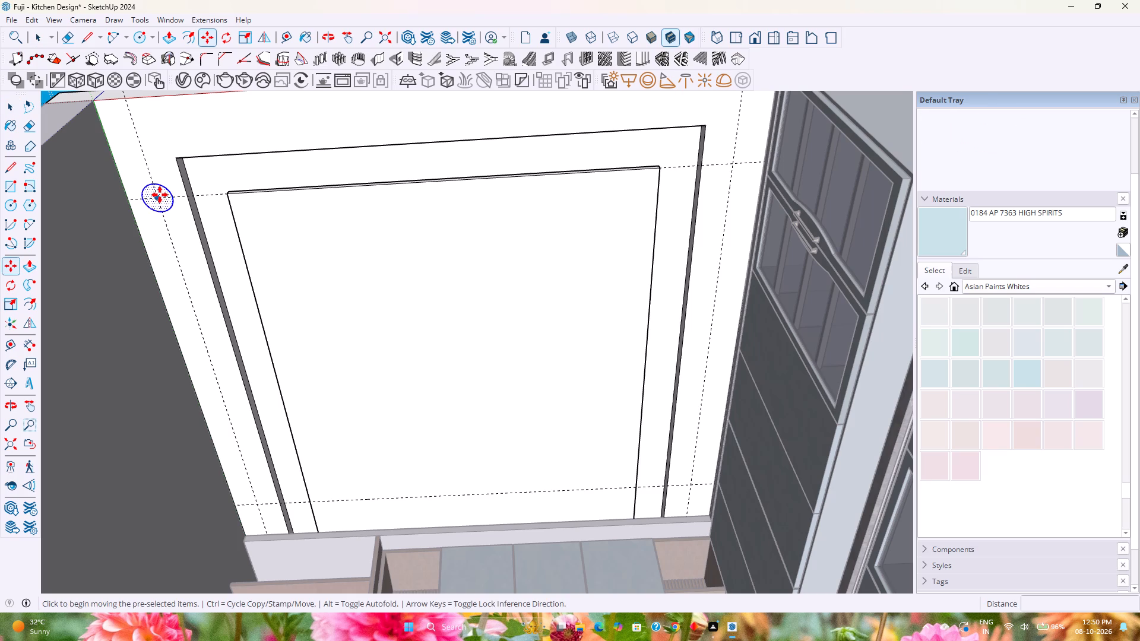
left_click(159, 195)
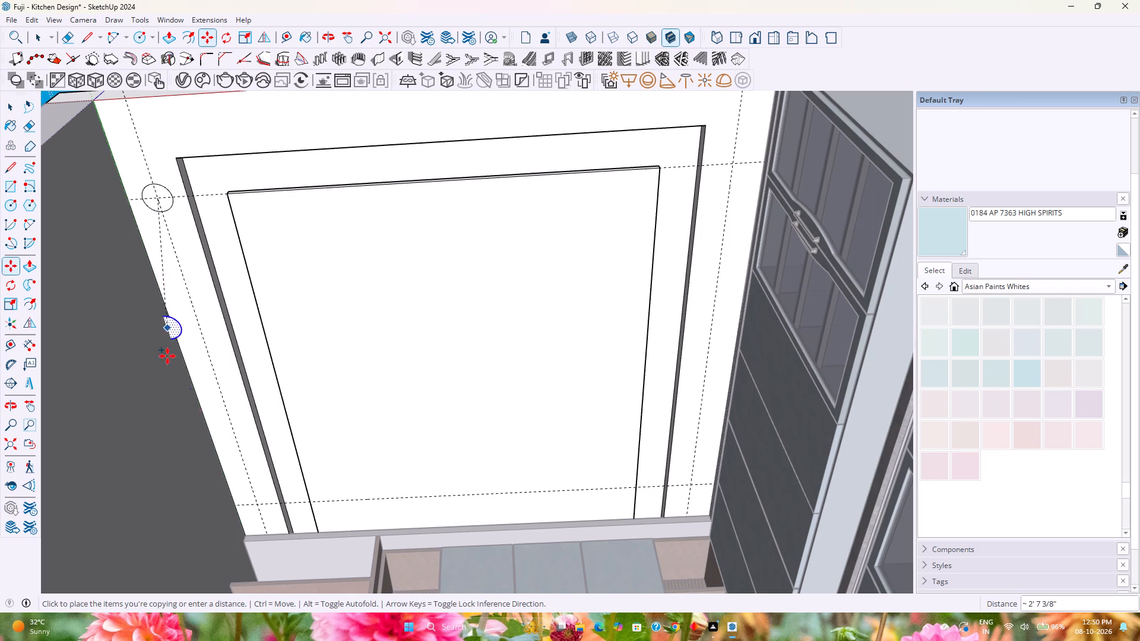
left_click(258, 507)
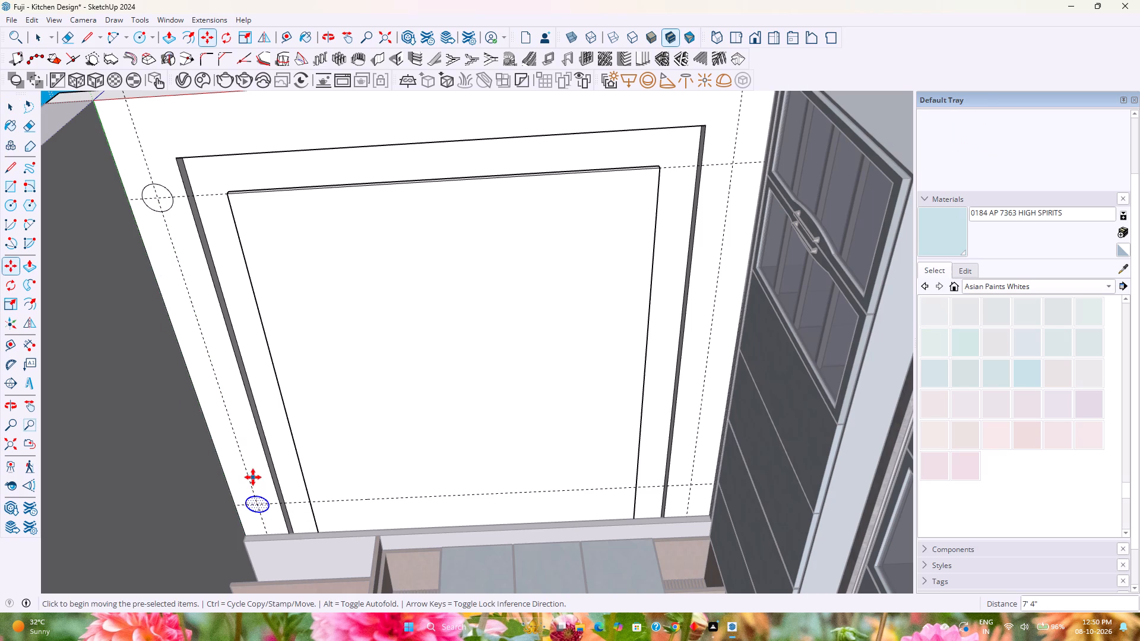
key("slash")
key("3")
key("Return")
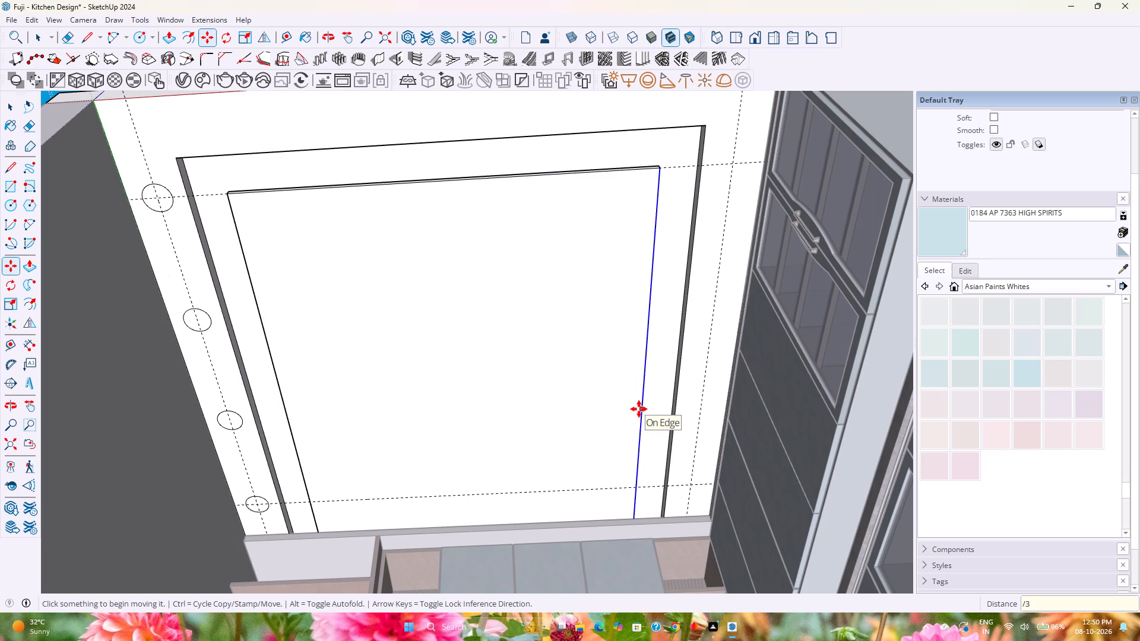
type("/2")
key("Return")
Copy the three circles straight across the ceiling onto the guide beside the glass-door cabinets.
key("space")
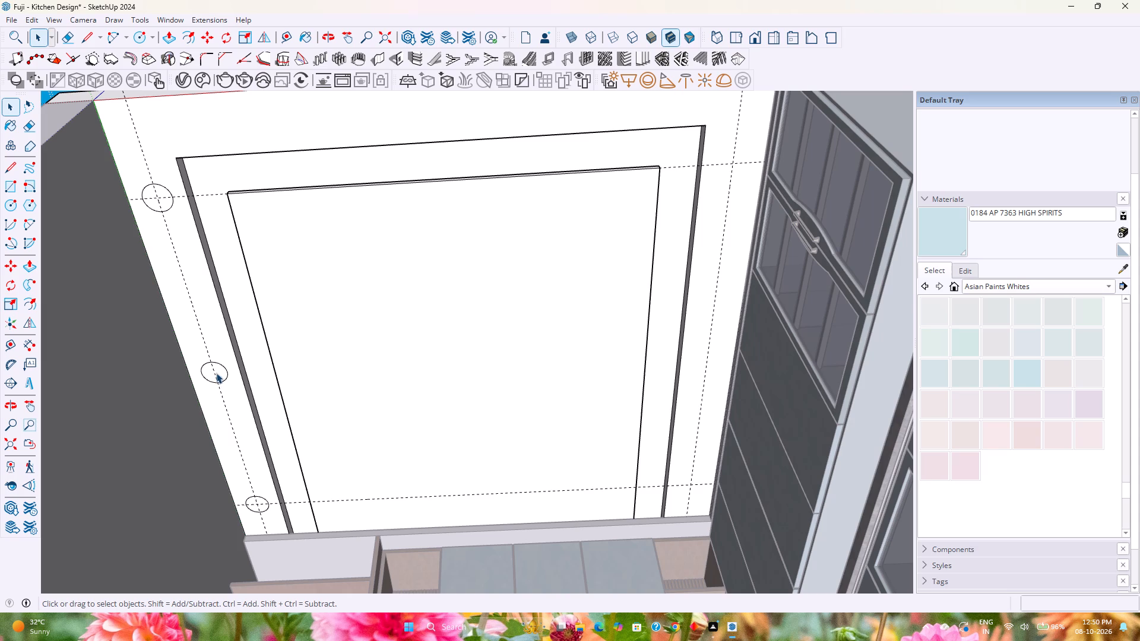
double_click(219, 370)
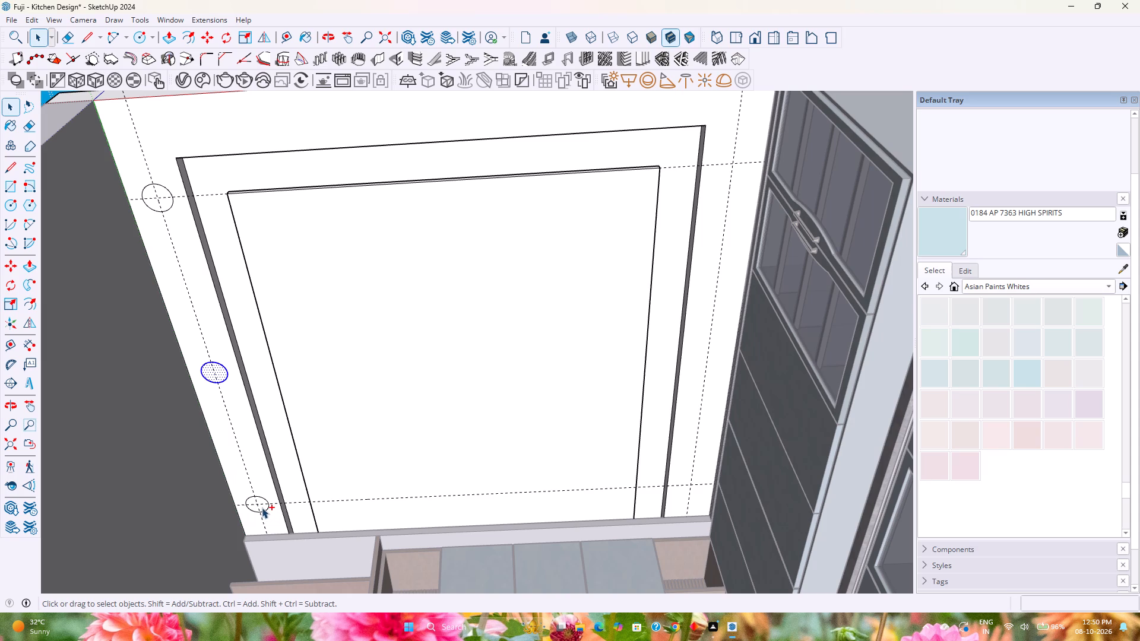
double_click(262, 507, "ctrl")
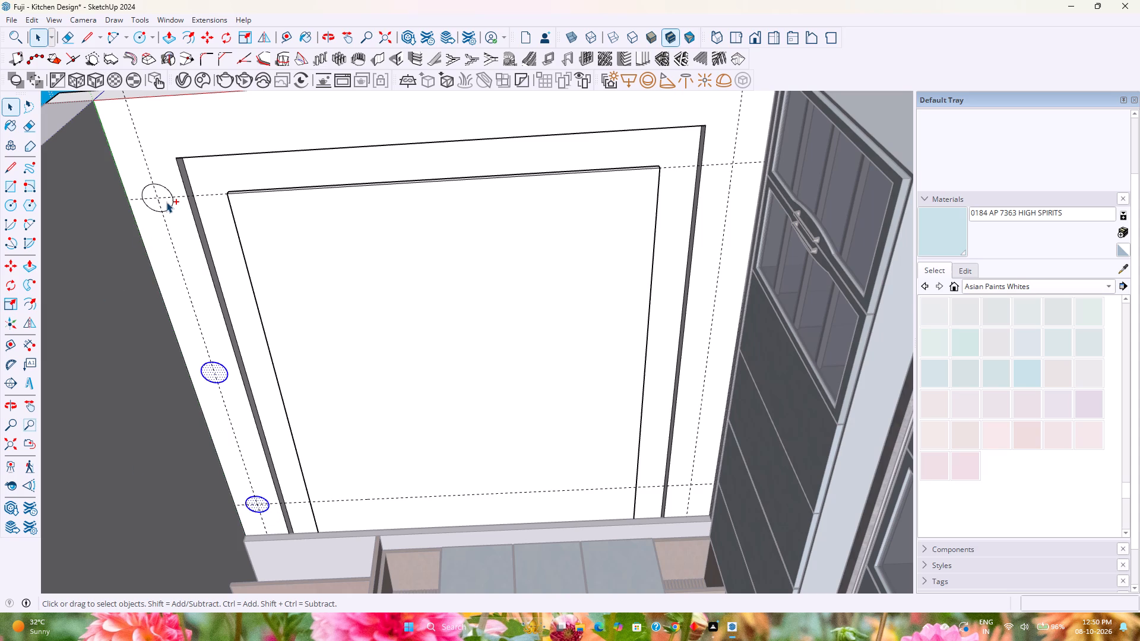
double_click(166, 202, "ctrl")
key("m")
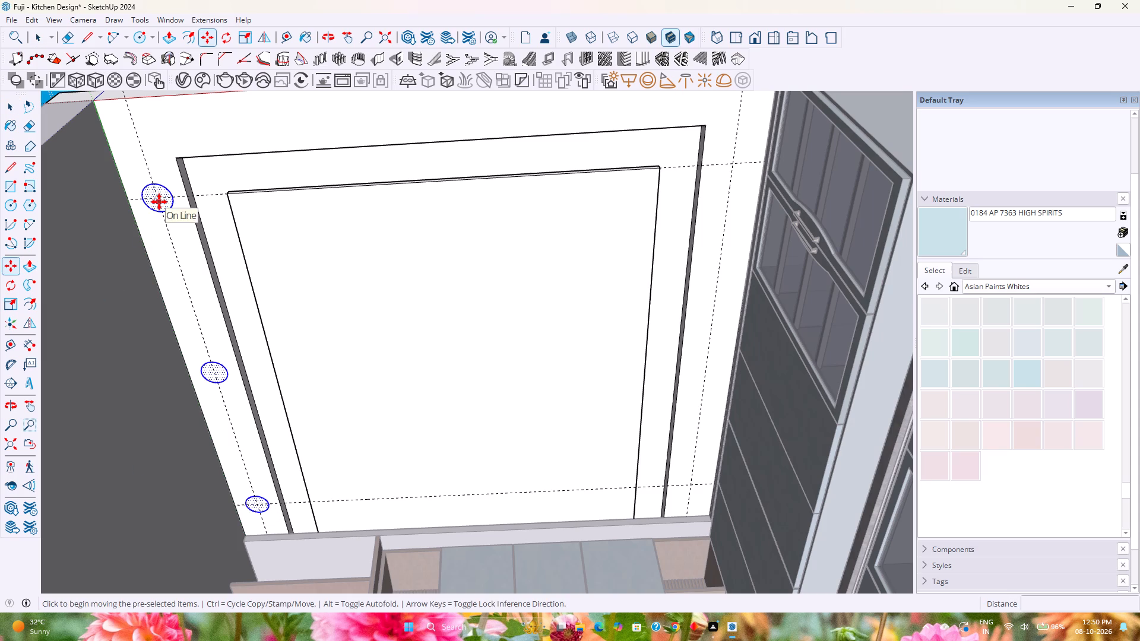
left_click(159, 199)
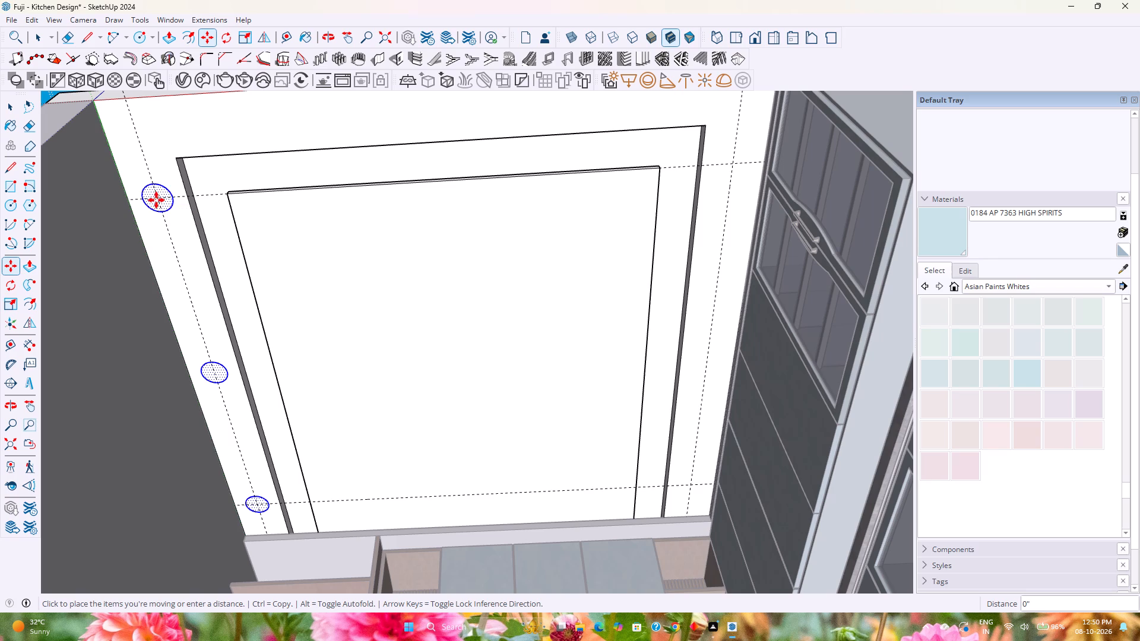
left_click(159, 197)
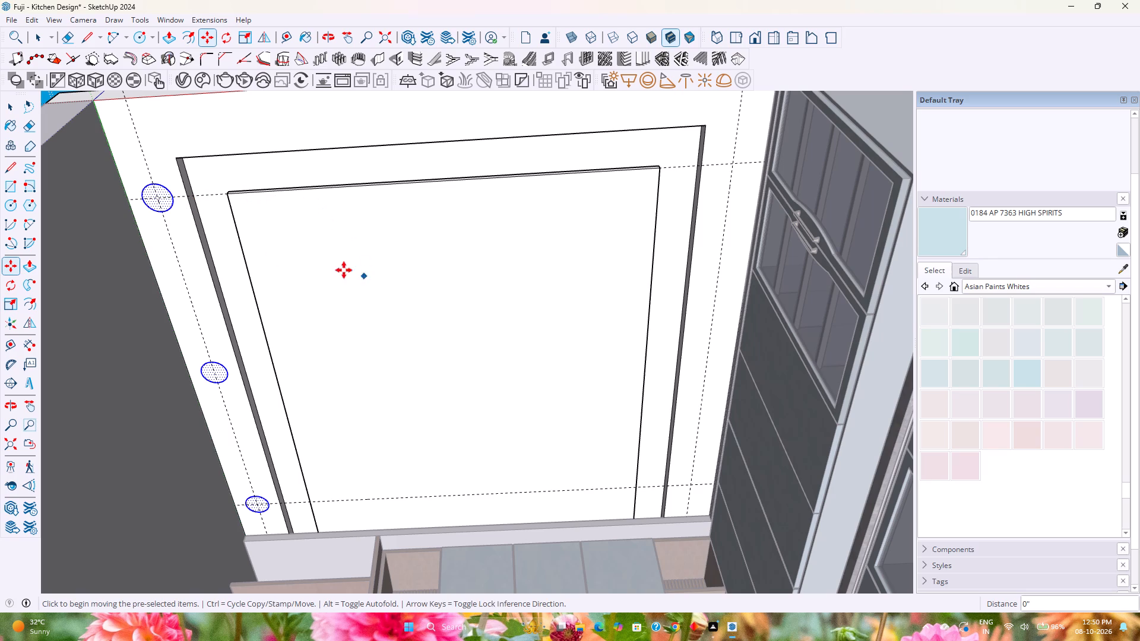
scroll(157, 199, "up", 6)
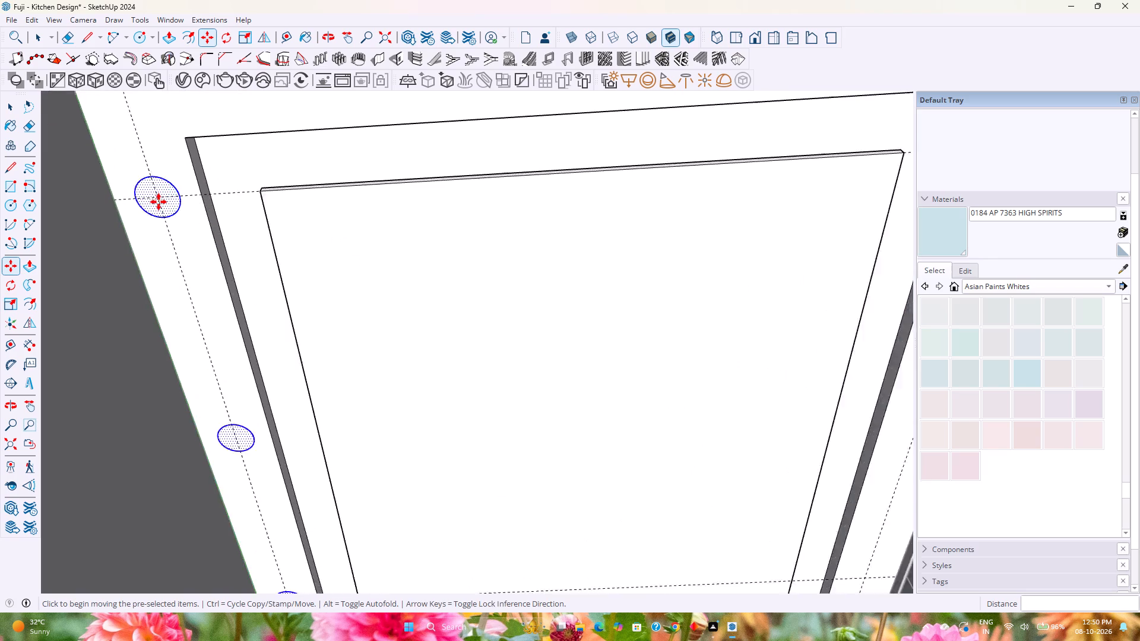
scroll(159, 202, "up", 3)
scroll(122, 227, "down", 2)
scroll(119, 237, "up", 4)
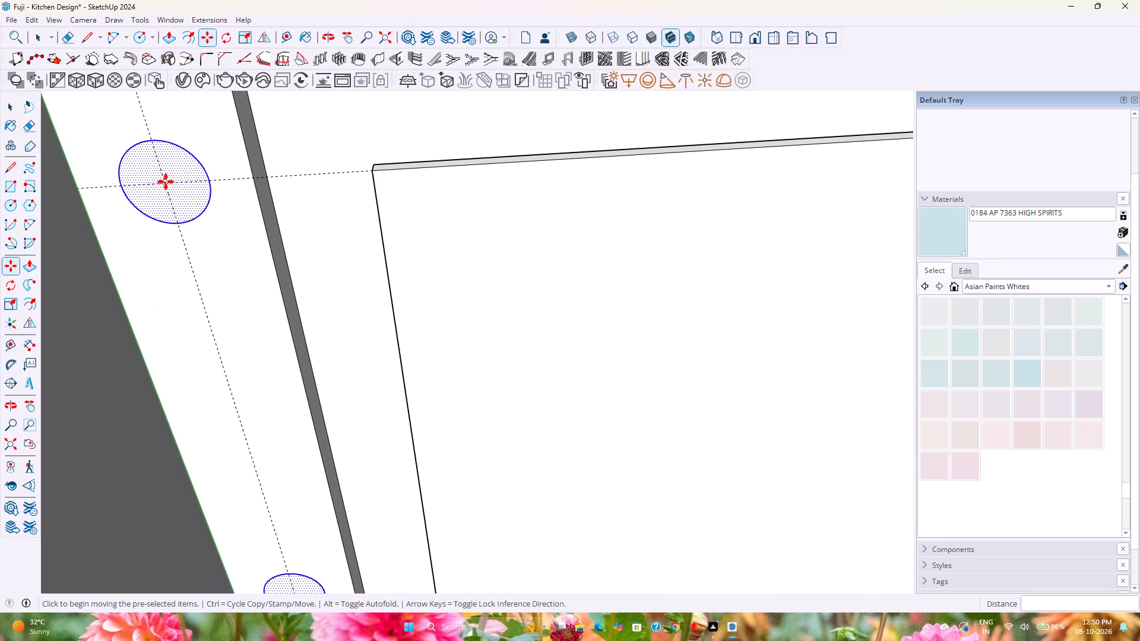
left_click(167, 185)
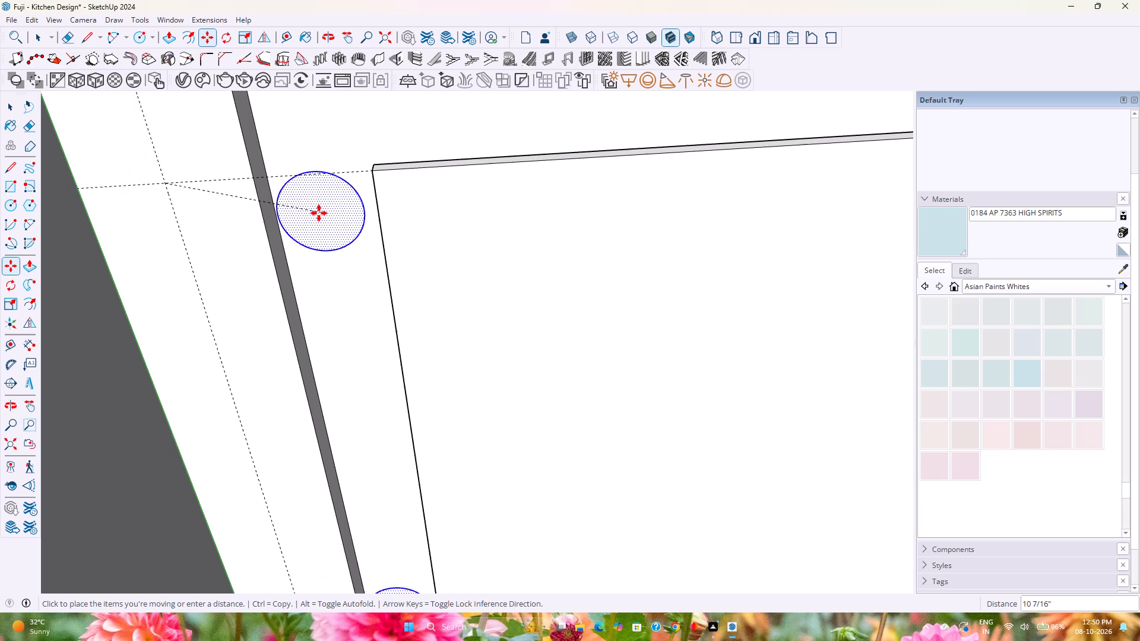
scroll(315, 215, "down", 19)
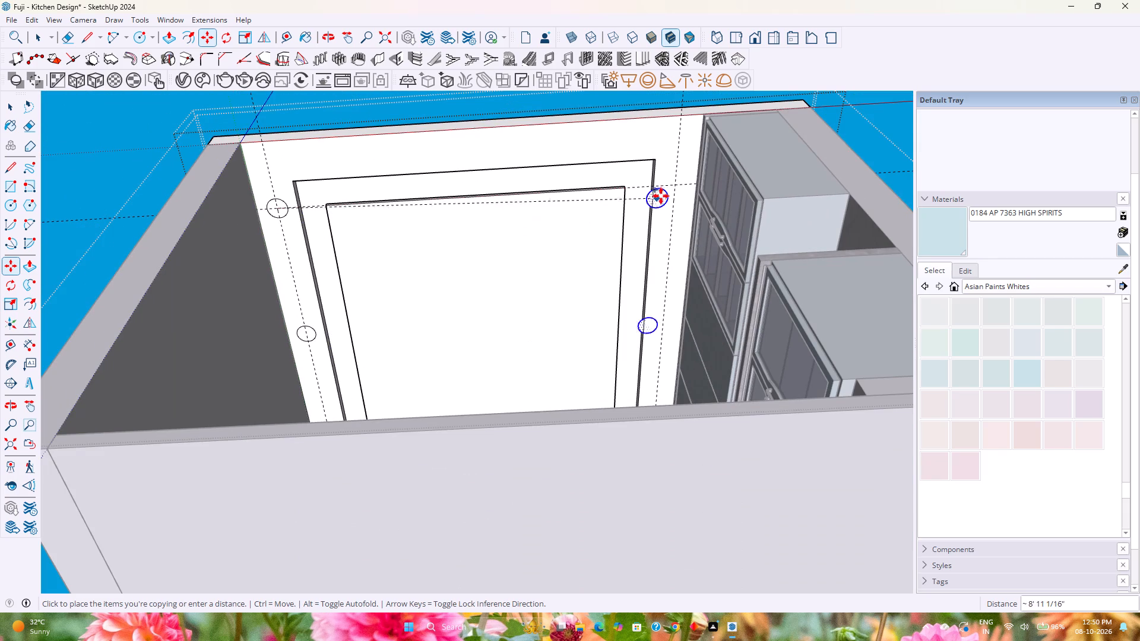
left_click(676, 183)
Push all six ceiling circles 2" into the ceiling to form round light recesses.
scroll(671, 192, "up", 13)
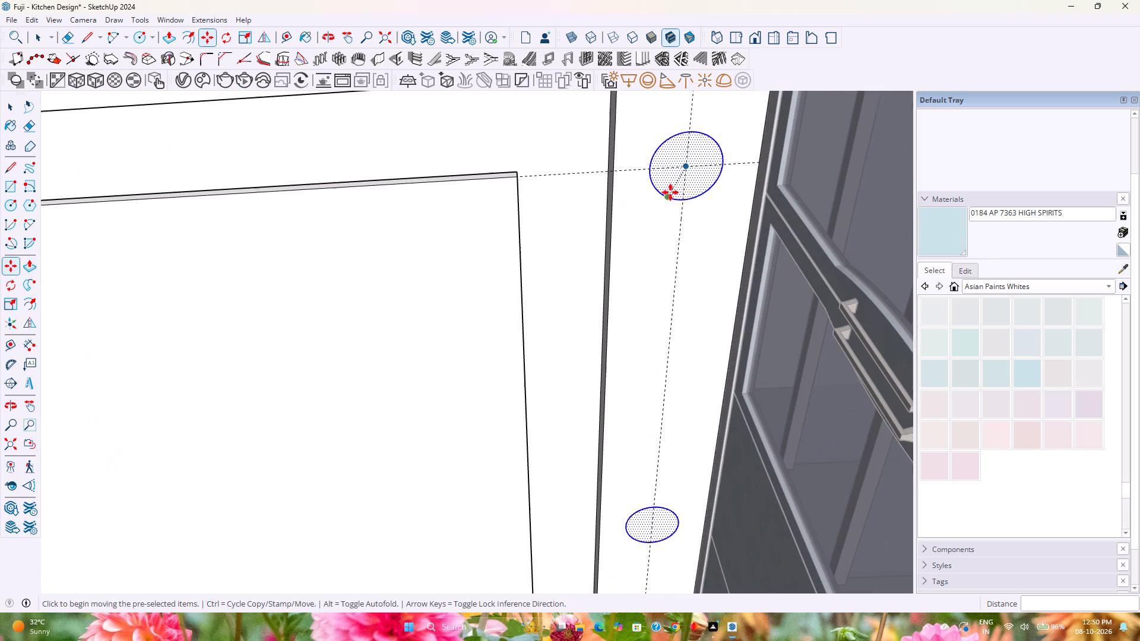
key("p")
left_click(673, 180)
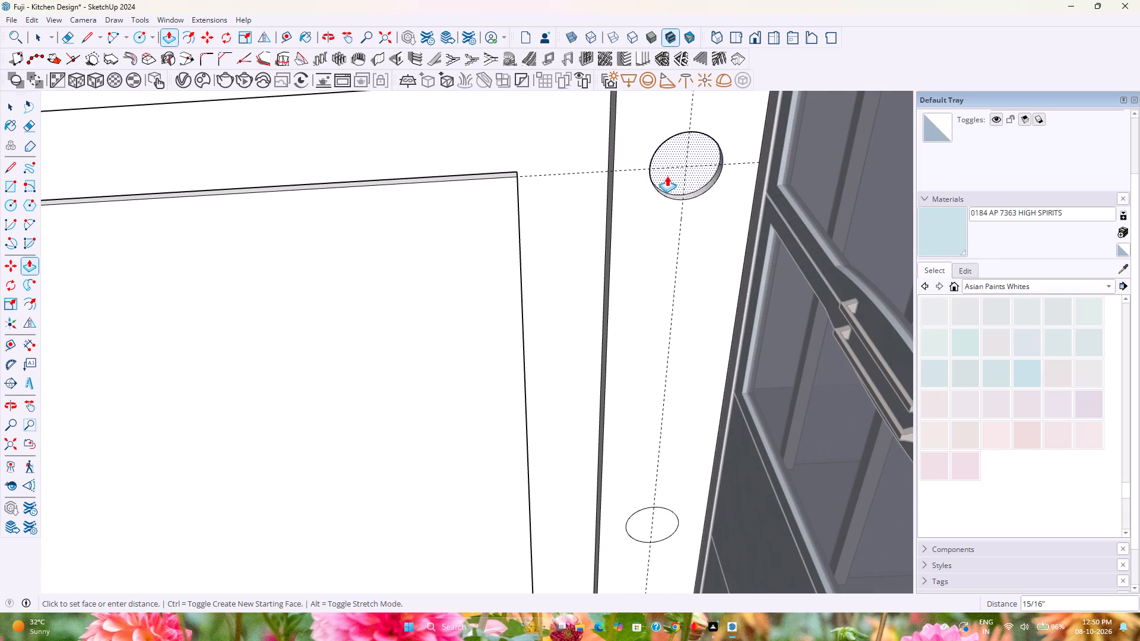
key("2")
key("Return")
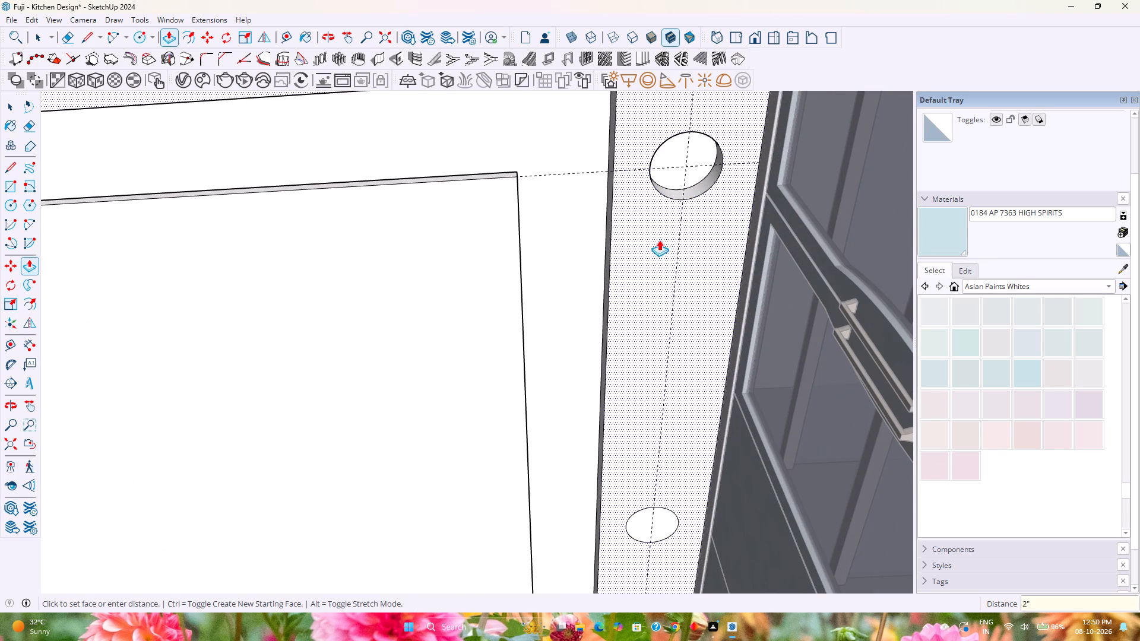
double_click(643, 518)
scroll(641, 515, "down", 2)
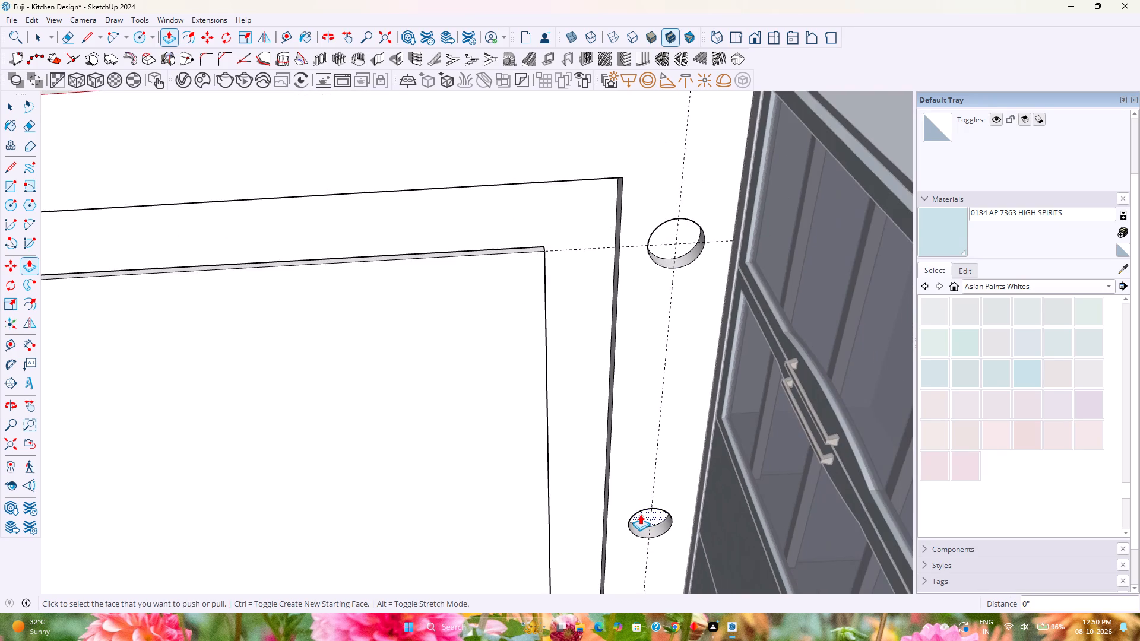
middle_click_drag(639, 513, 617, 348, "shift")
scroll(617, 348, "down", 6)
double_click(621, 488)
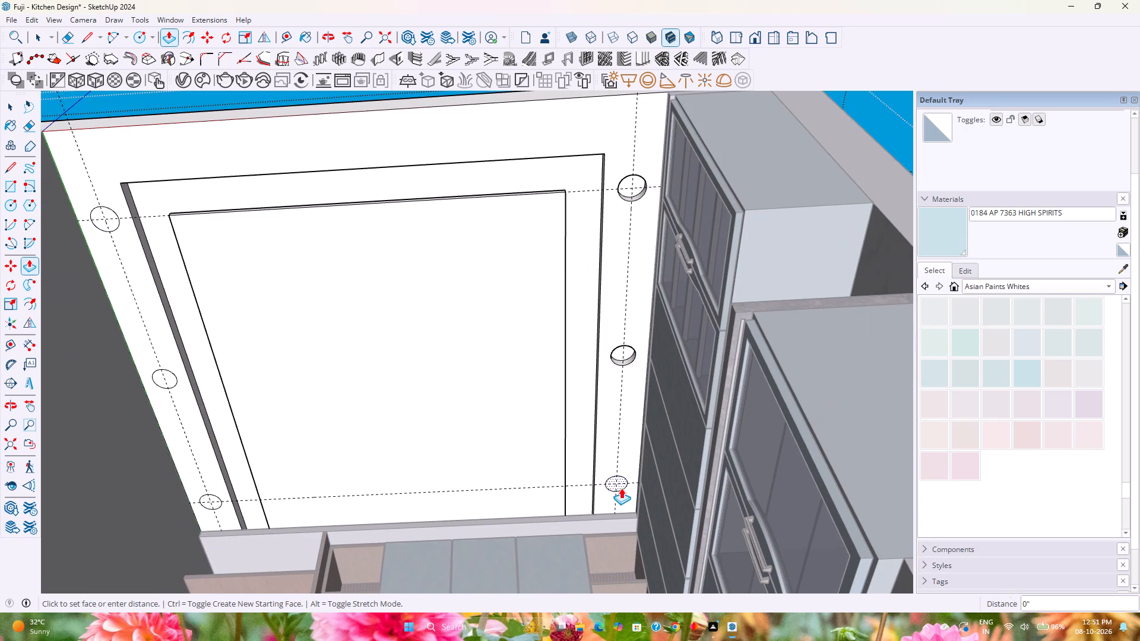
double_click(210, 505)
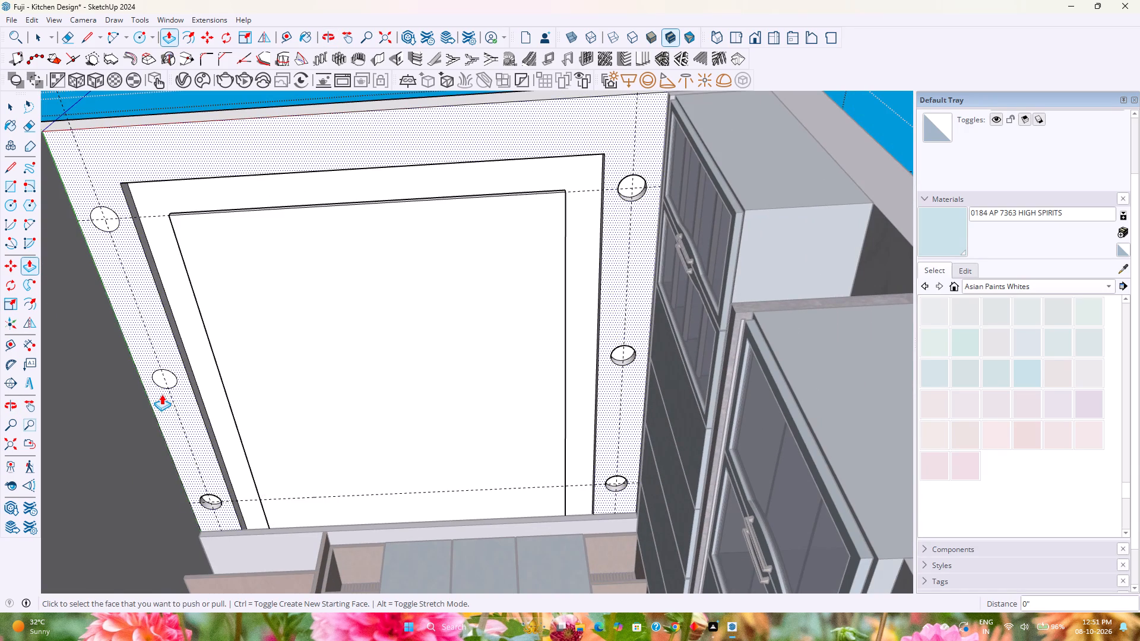
double_click(162, 382)
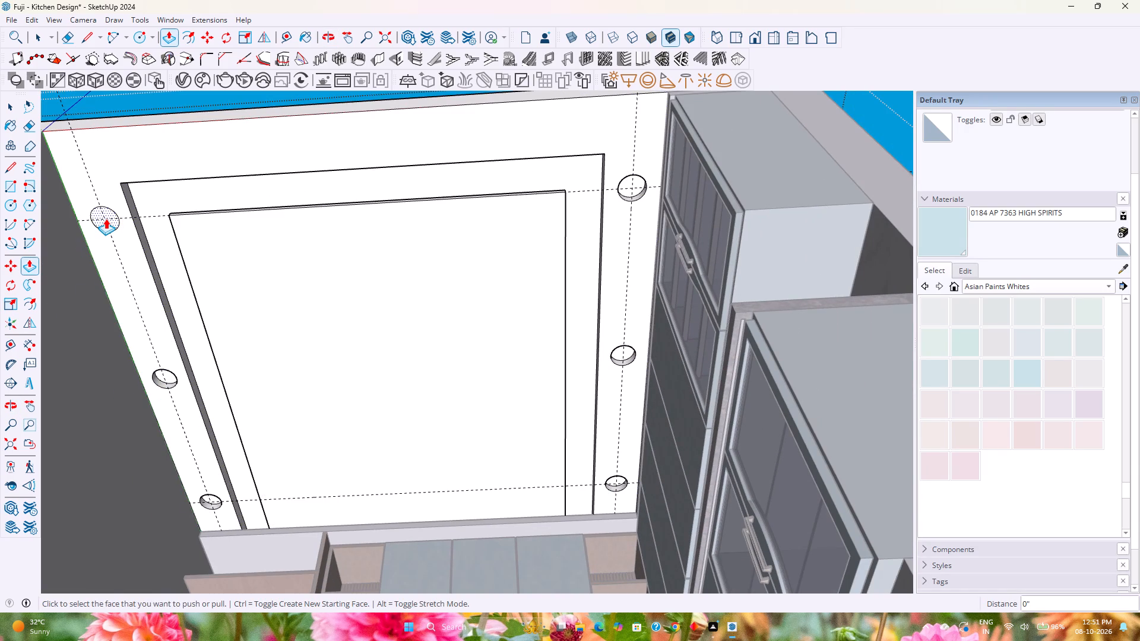
double_click(106, 218)
key("space")
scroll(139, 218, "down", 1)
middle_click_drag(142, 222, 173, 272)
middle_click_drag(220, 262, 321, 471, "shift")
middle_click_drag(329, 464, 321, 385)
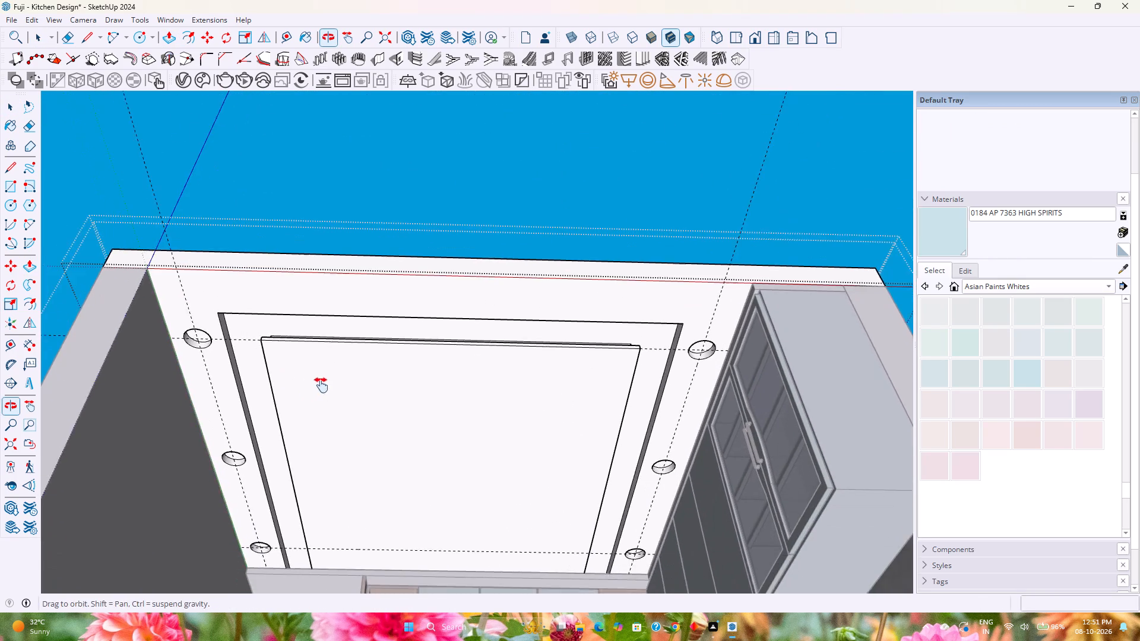
Open 3D Warehouse and delete all the guide lines around the ceiling's round light recesses.
middle_click_drag(321, 385, 322, 384)
scroll(370, 366, "up", 3)
middle_click_drag(370, 366, 354, 412)
middle_click_drag(356, 403, 363, 361, "shift")
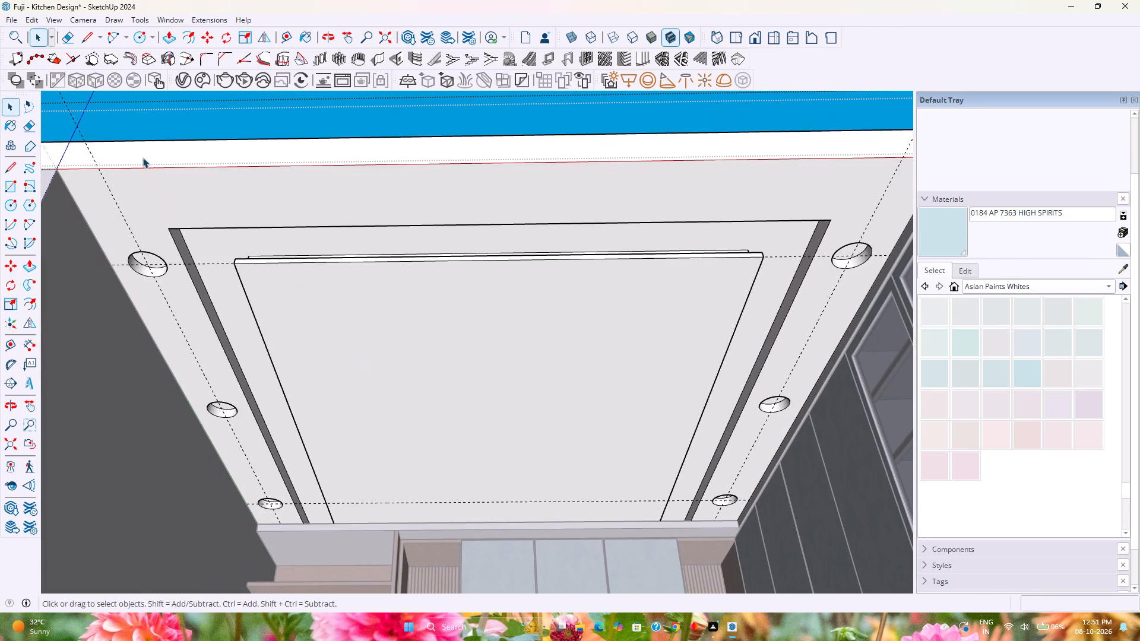
left_click(164, 15)
left_click(204, 110)
left_click(26, 20)
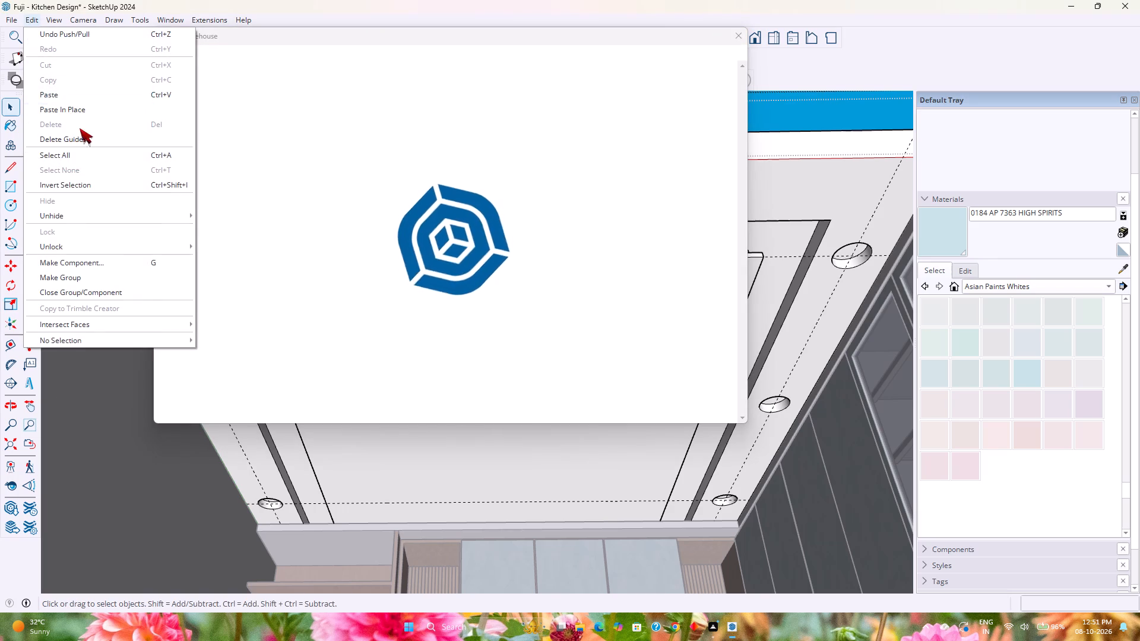
left_click(79, 137)
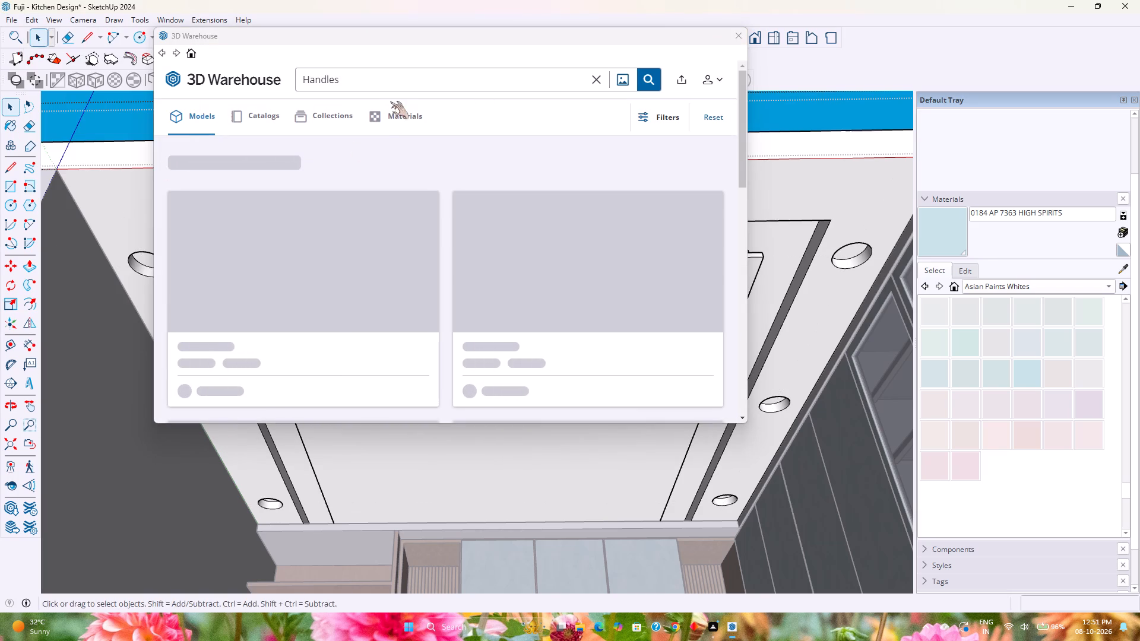
Replace the previous 3D Warehouse query with a model search for "False ceiling lights".
left_click(397, 81)
left_click(596, 79)
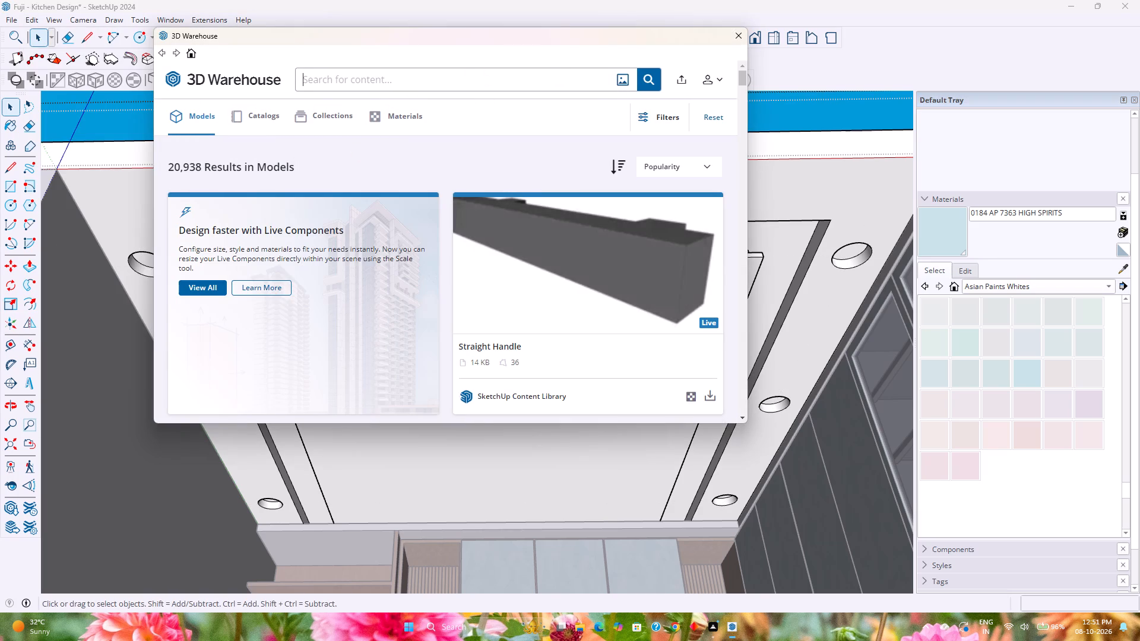
left_click(546, 85)
type("False")
key("space")
type("cel")
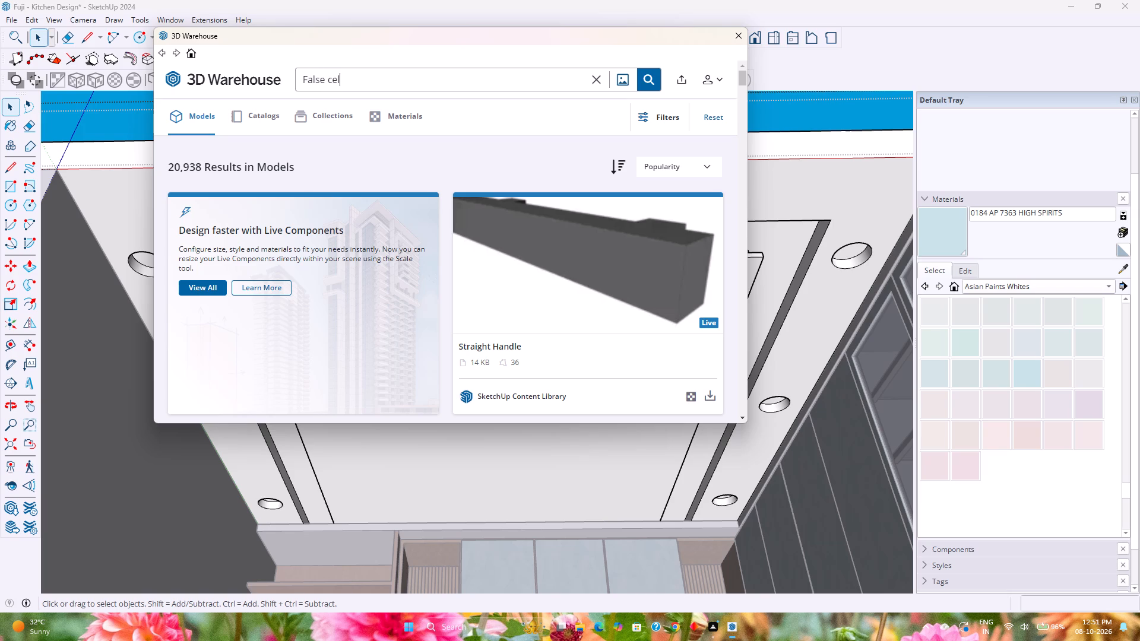
type("il")
key("BackSpace")
key("BackSpace")
key("BackSpace")
type("iling lighr")
key("BackSpace")
key("t")
key("s")
key("Return")
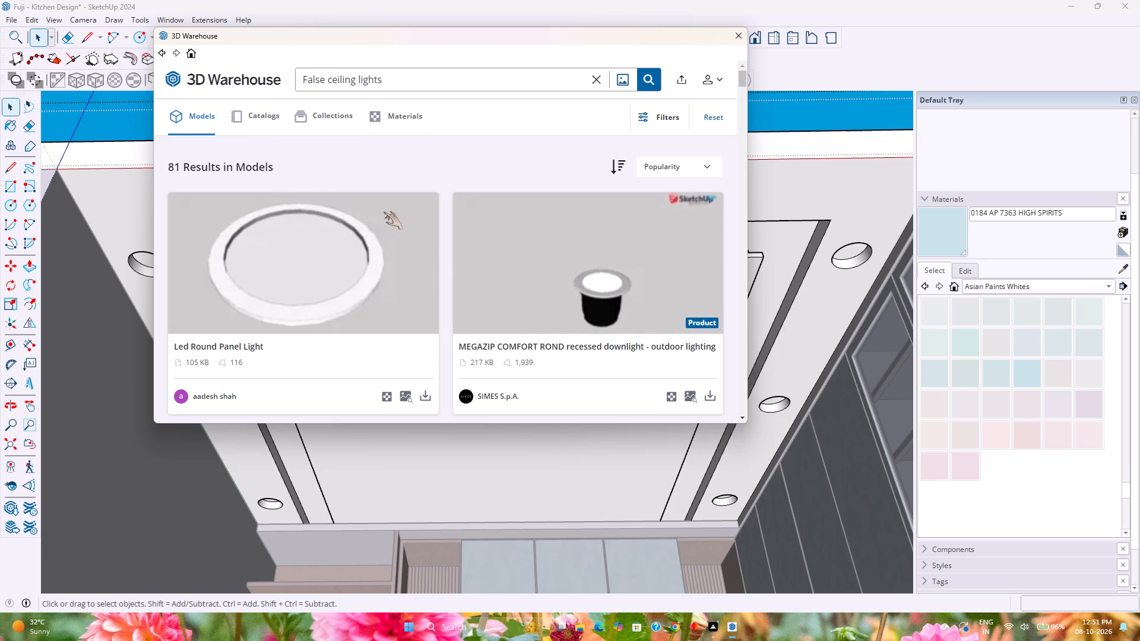
Browse the false ceiling light models for a round fixture suited to the ceiling recesses.
scroll(323, 283, "down", 10)
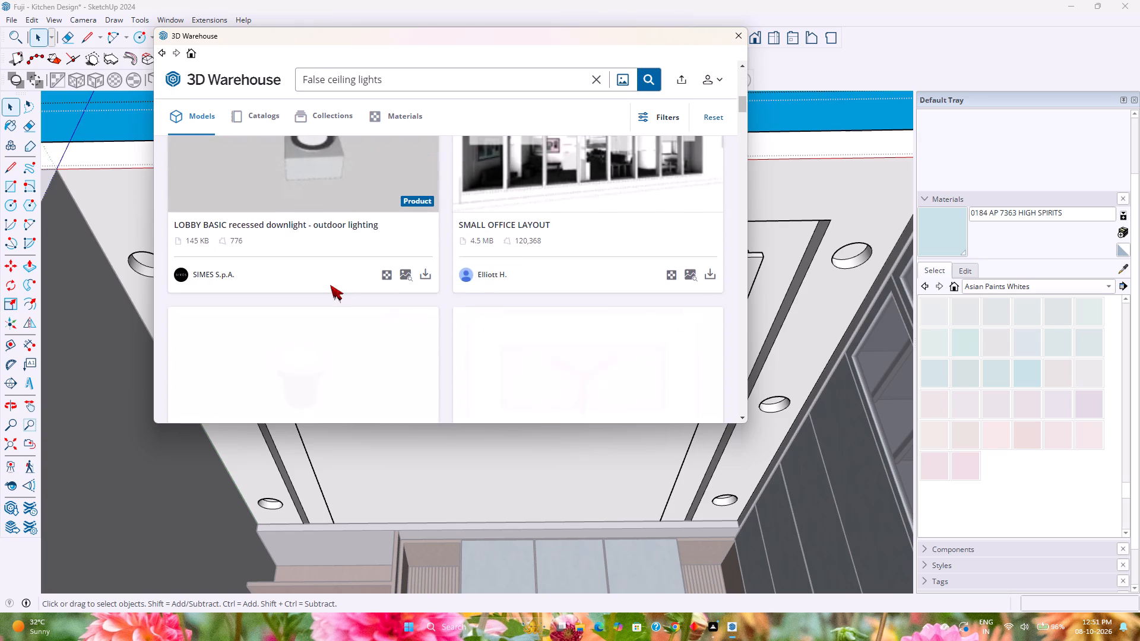
scroll(330, 285, "down", 10)
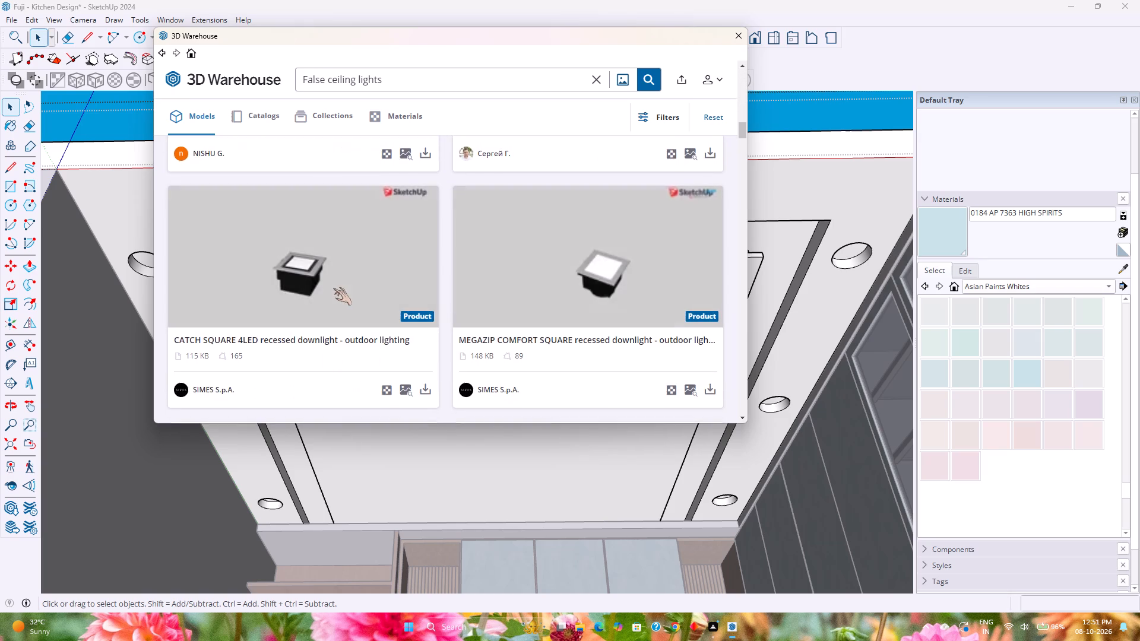
scroll(333, 288, "down", 13)
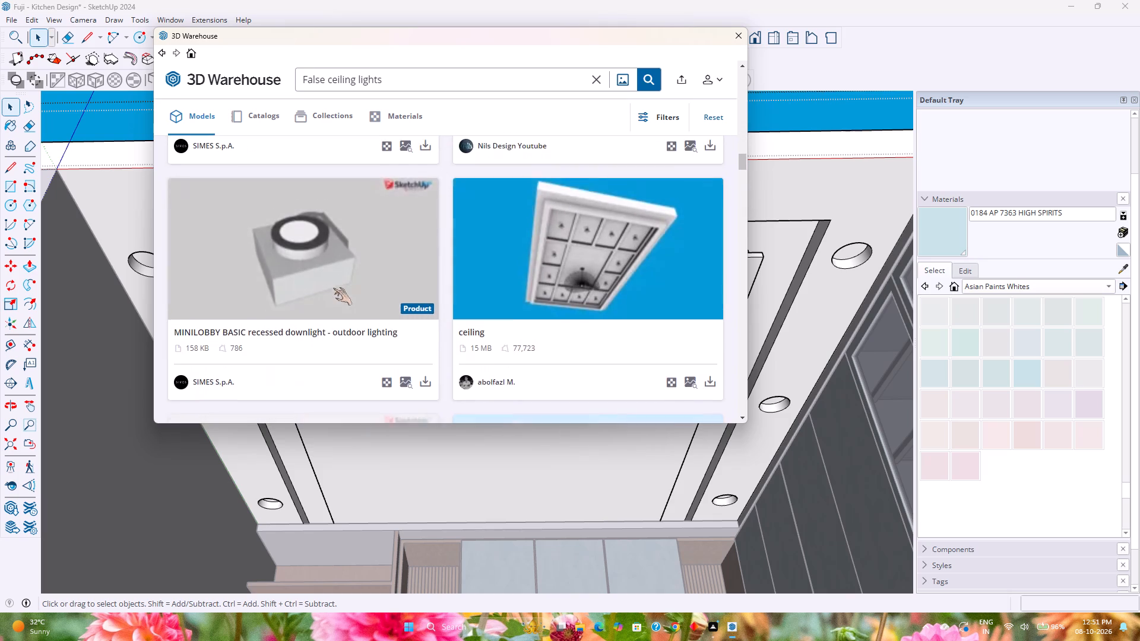
scroll(333, 288, "down", 3)
scroll(333, 288, "up", 17)
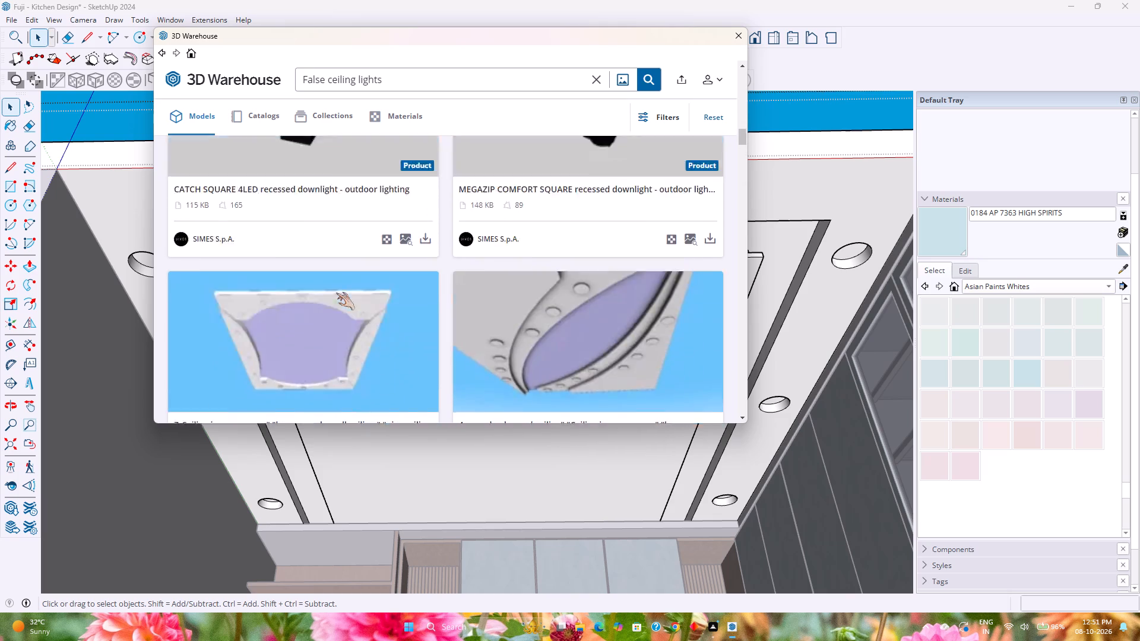
scroll(336, 293, "up", 14)
scroll(336, 293, "up", 8)
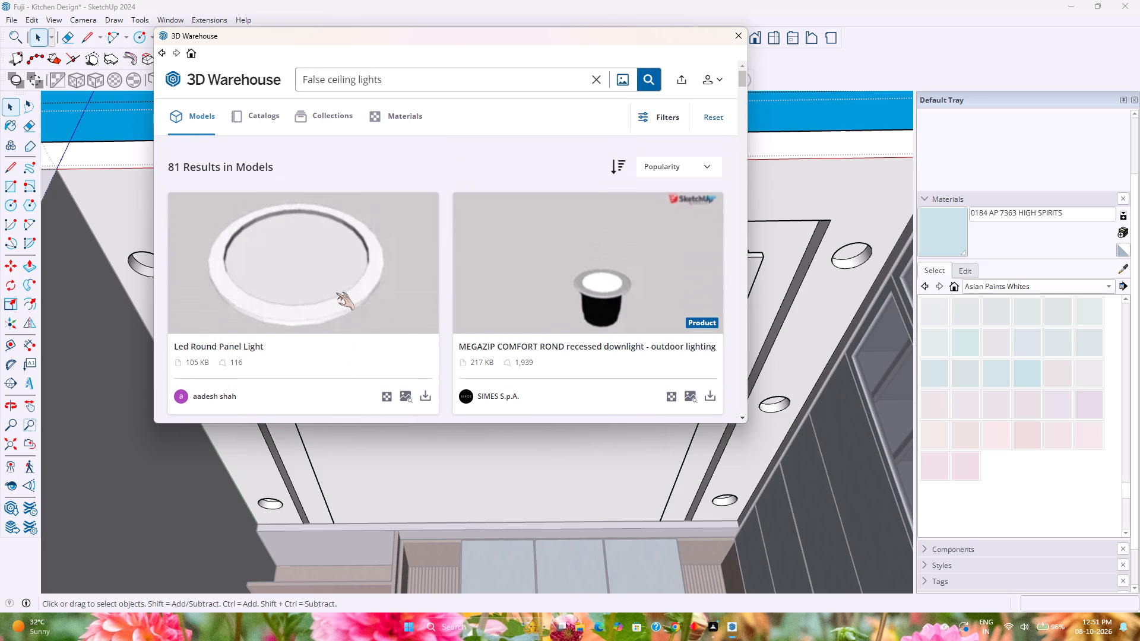
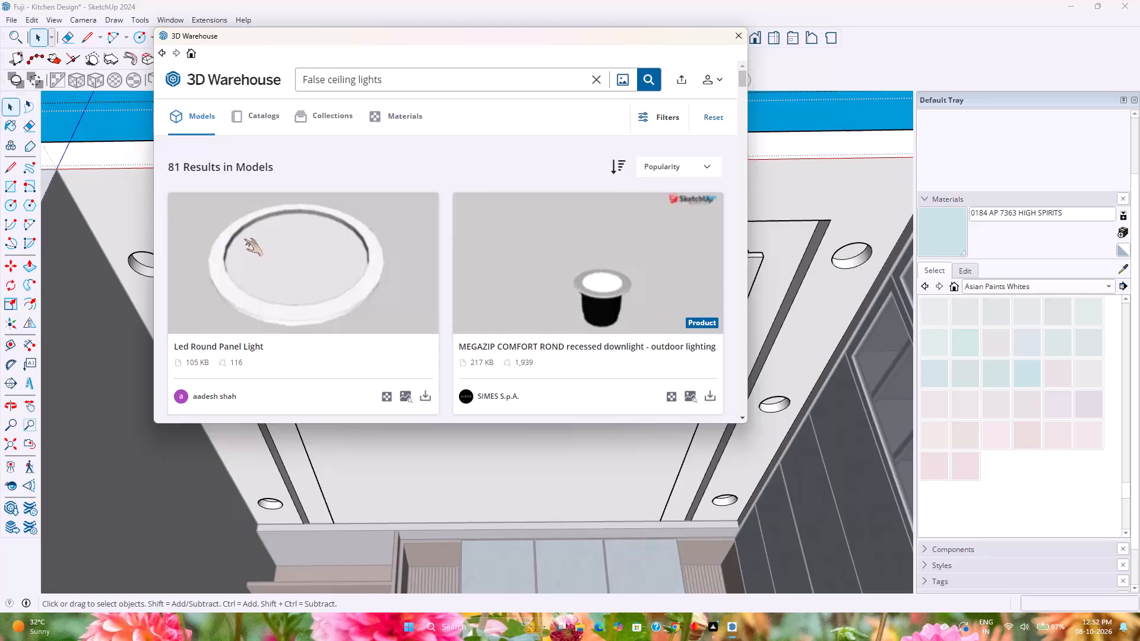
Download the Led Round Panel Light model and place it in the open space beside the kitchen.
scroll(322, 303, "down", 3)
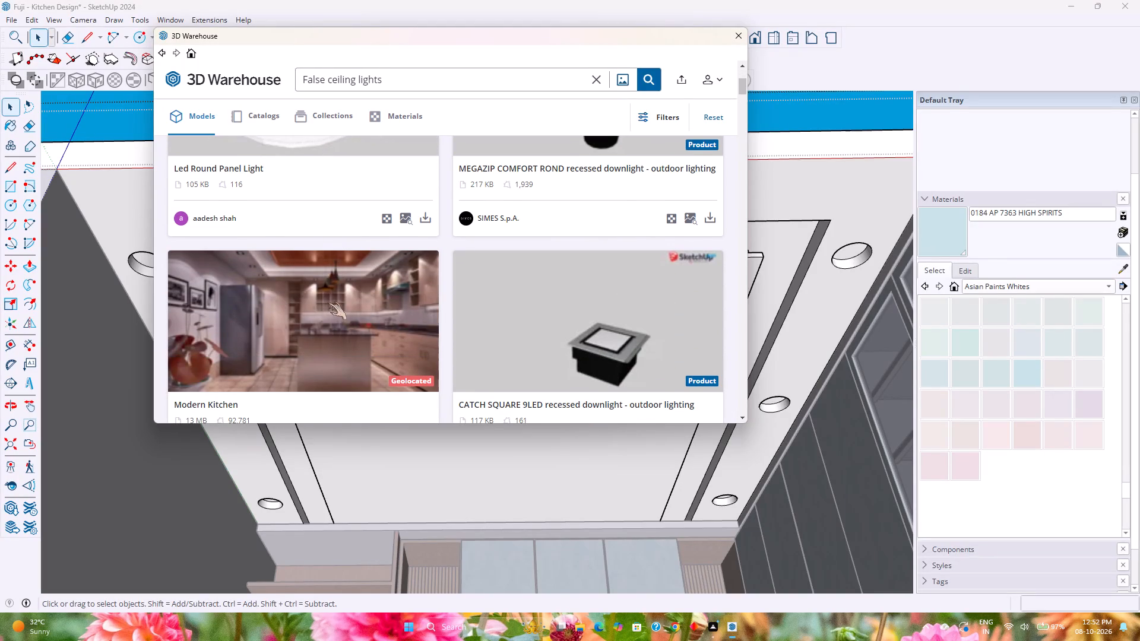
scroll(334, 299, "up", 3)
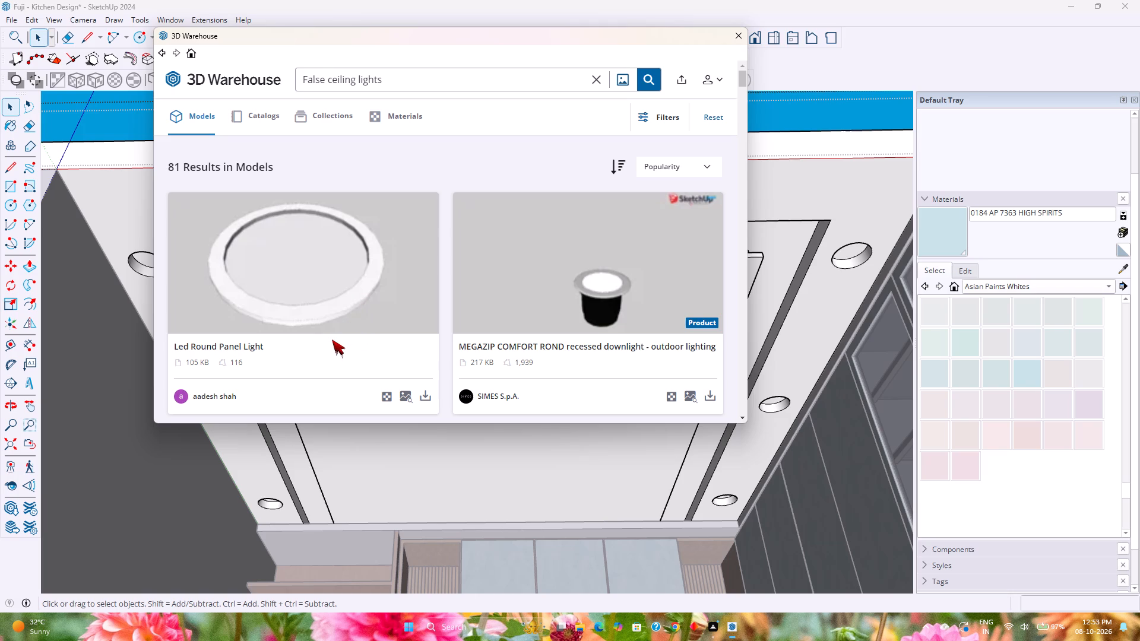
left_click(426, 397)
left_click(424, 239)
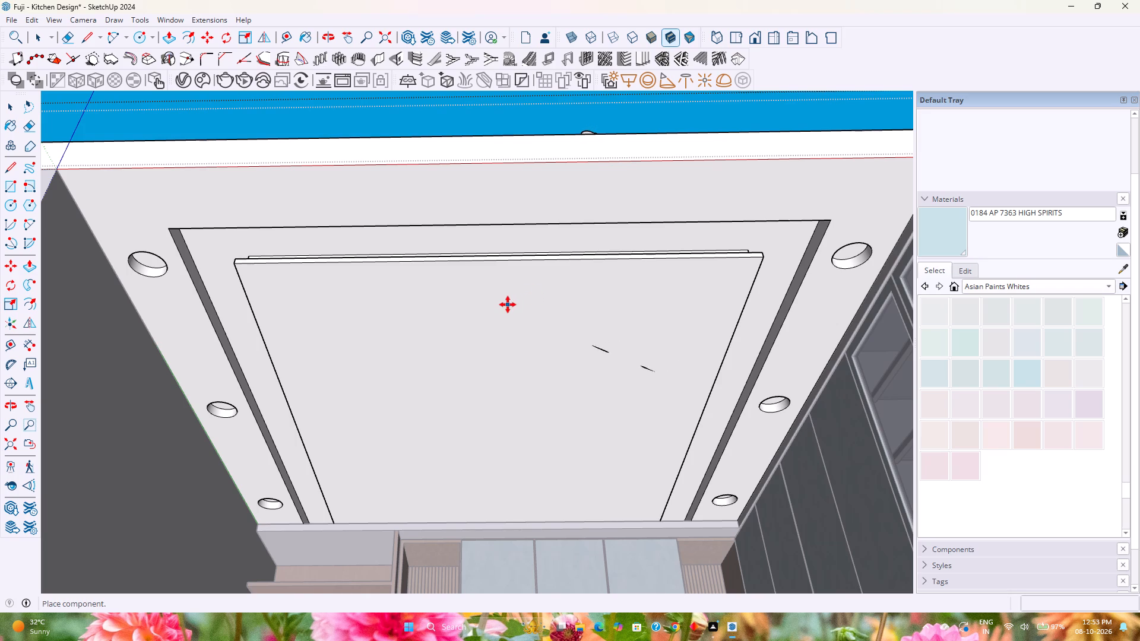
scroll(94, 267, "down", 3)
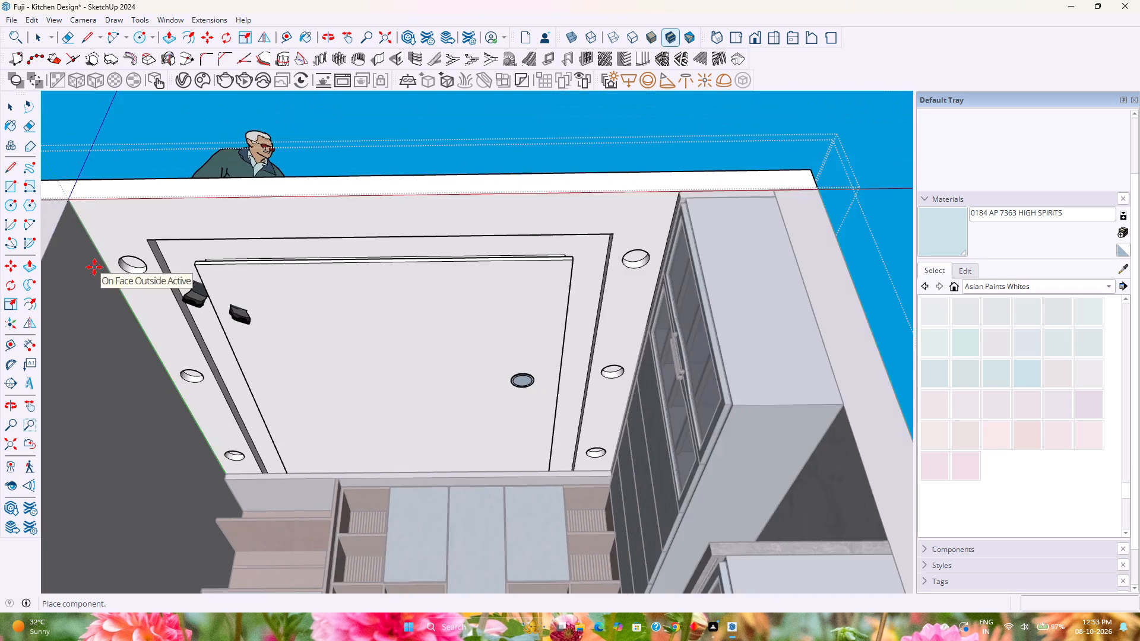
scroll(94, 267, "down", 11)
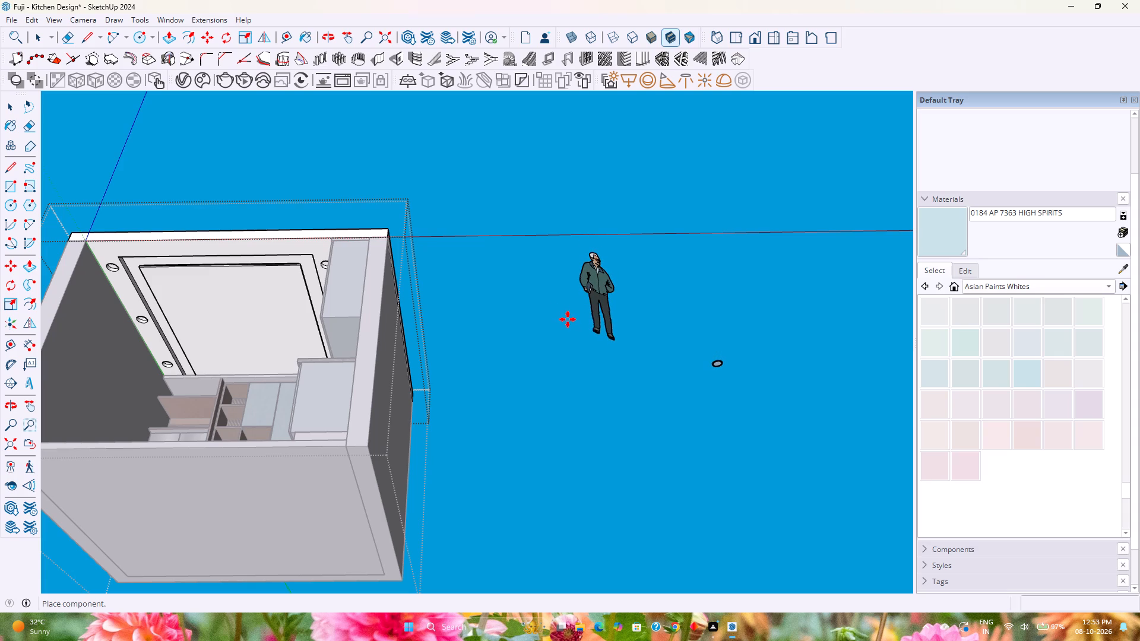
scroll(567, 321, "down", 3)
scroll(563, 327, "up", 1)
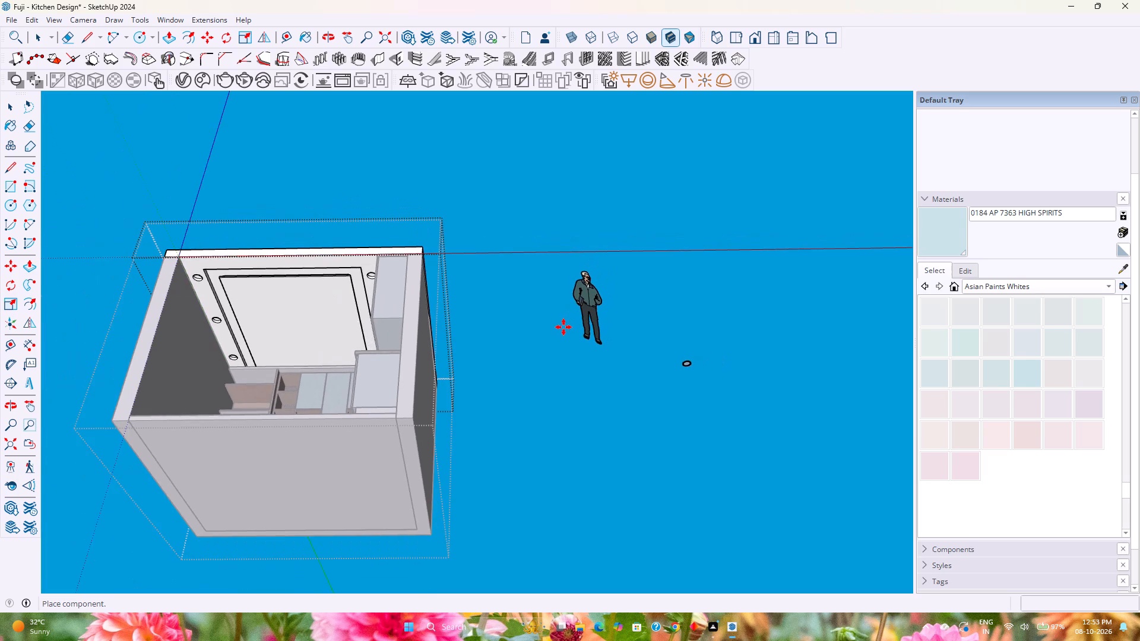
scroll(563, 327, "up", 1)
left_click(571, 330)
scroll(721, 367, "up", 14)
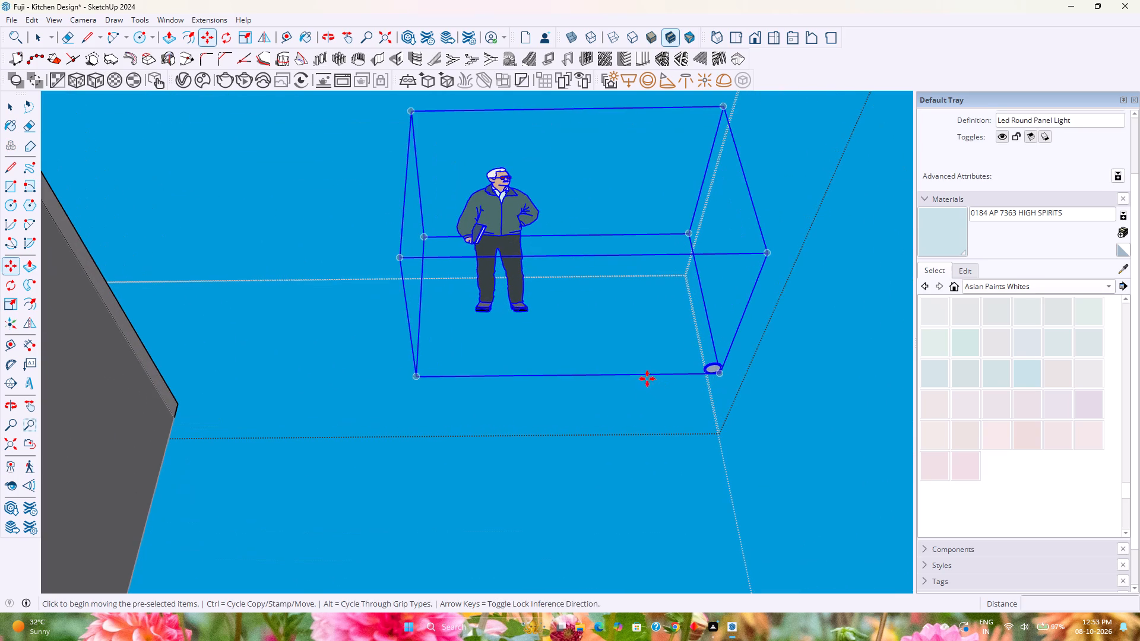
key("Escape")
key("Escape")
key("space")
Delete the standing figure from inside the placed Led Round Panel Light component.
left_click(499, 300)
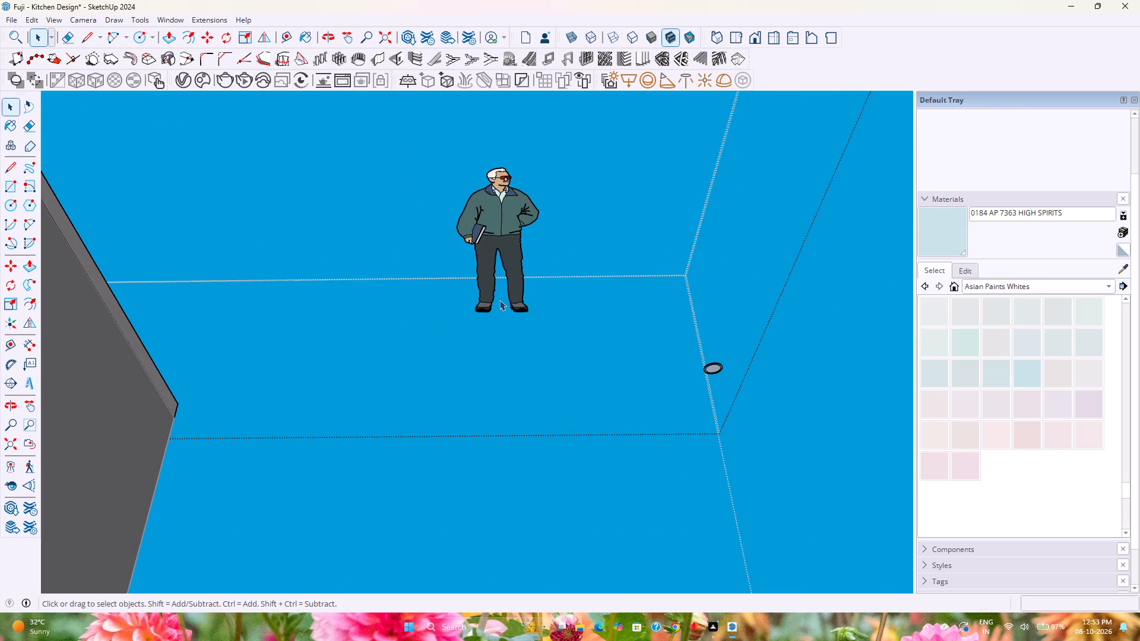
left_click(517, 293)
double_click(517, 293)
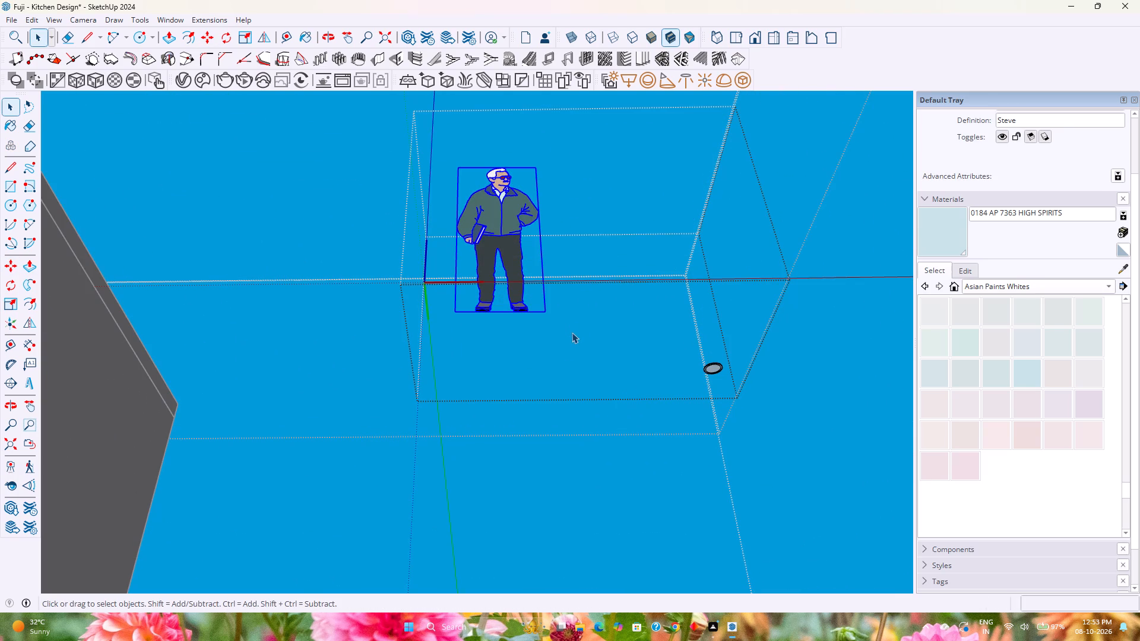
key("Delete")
Inspect the round panel light's faces and check the radius of its inner circle.
left_click(699, 443)
left_click(711, 369)
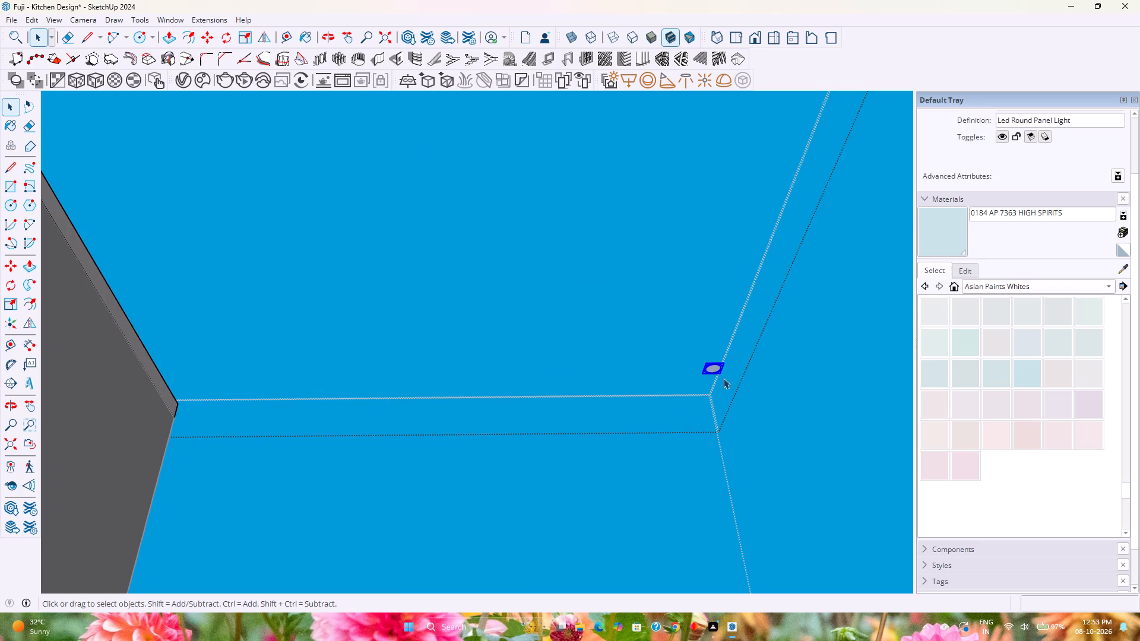
key("m")
scroll(727, 363, "up", 8)
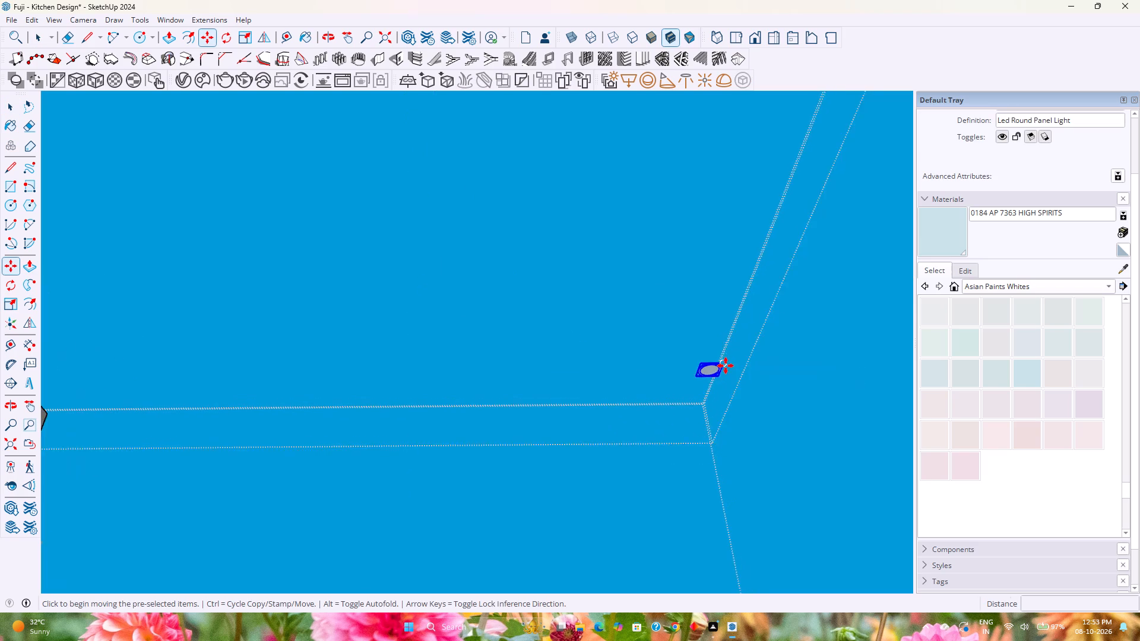
scroll(726, 366, "up", 20)
scroll(726, 366, "up", 7)
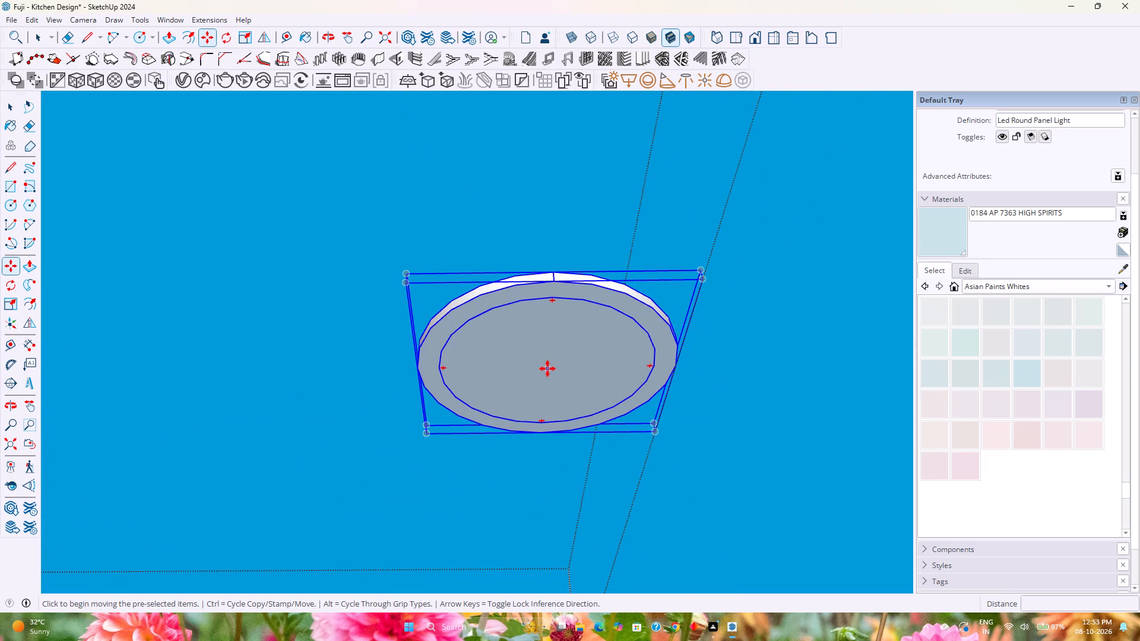
middle_click_drag(567, 413, 540, 315)
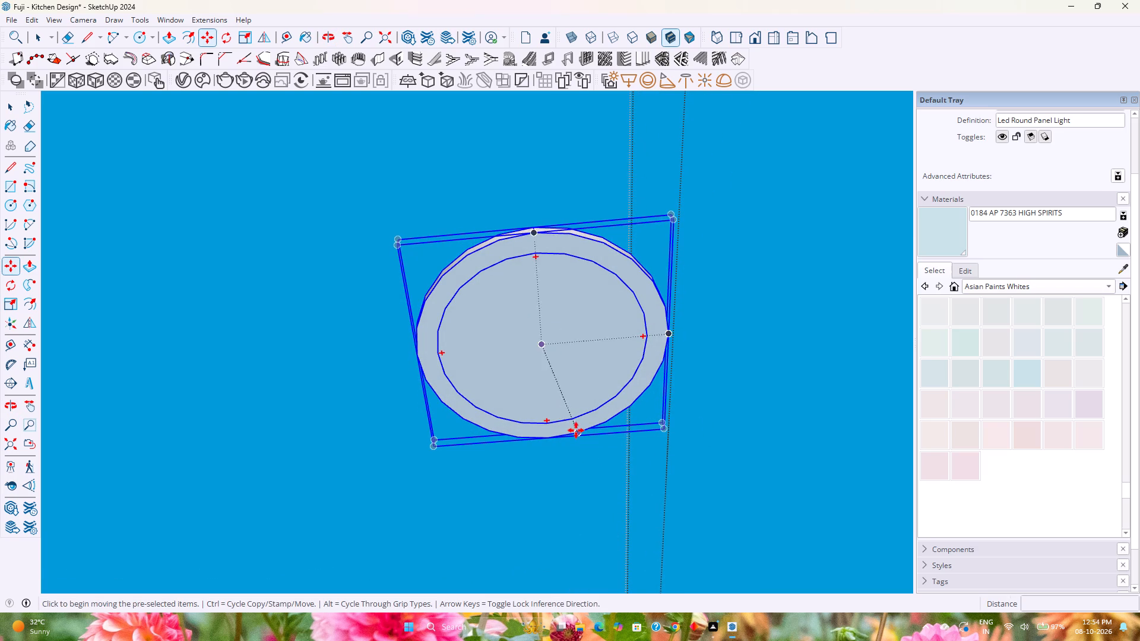
key("space")
double_click(544, 337)
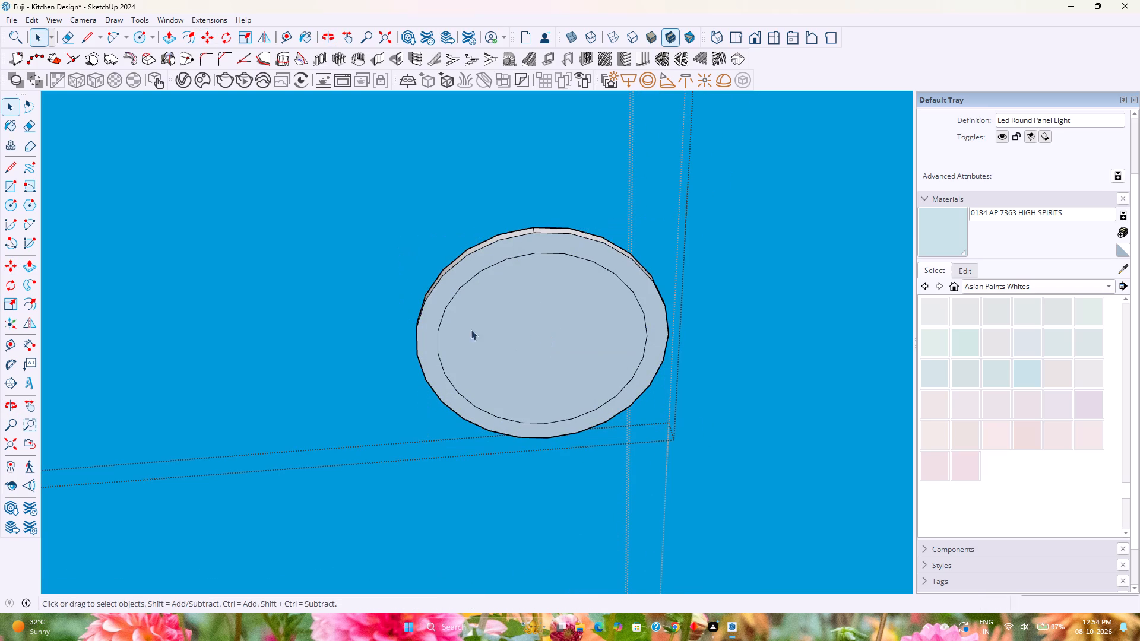
left_click(460, 290)
double_click(460, 290)
triple_click(460, 290)
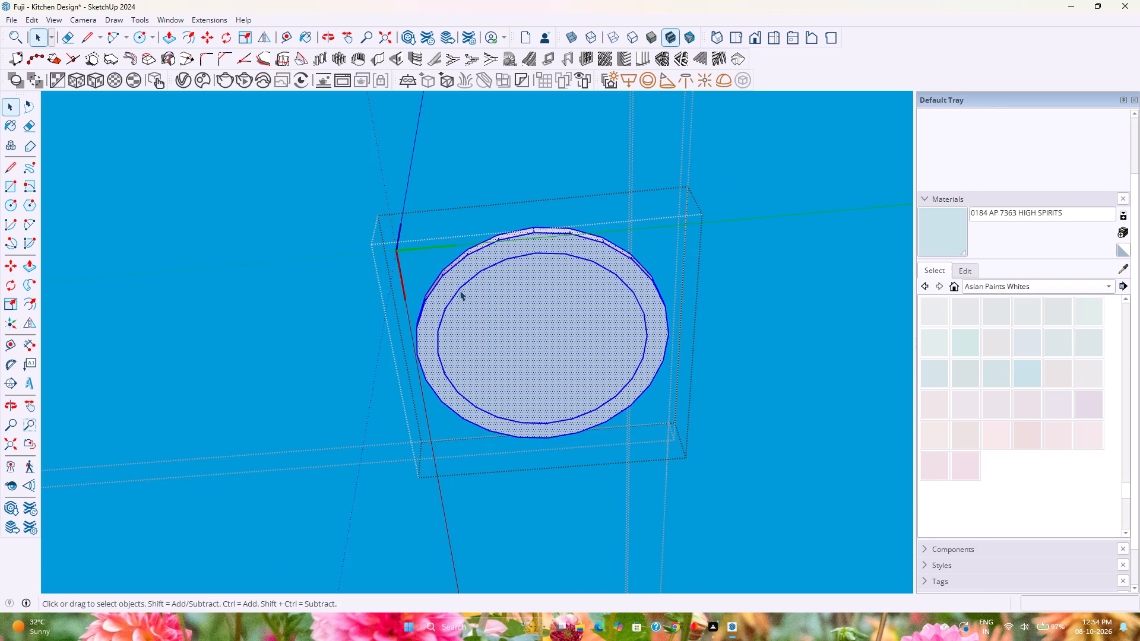
double_click(460, 293)
left_click(460, 293)
left_click(494, 332)
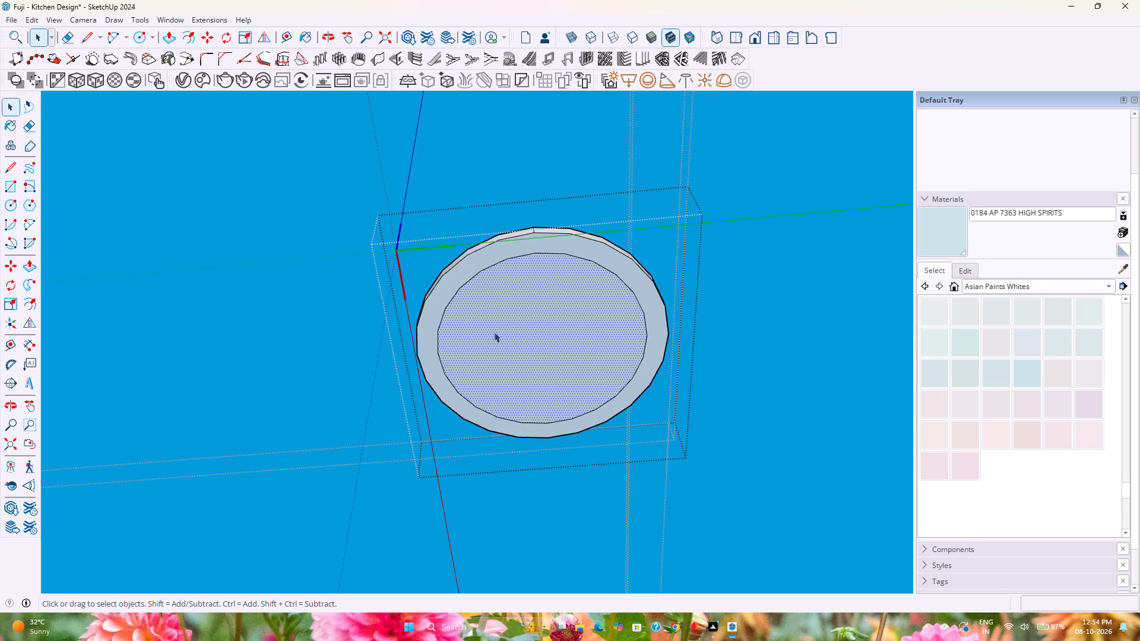
left_click(462, 287)
scroll(952, 242, "up", 3)
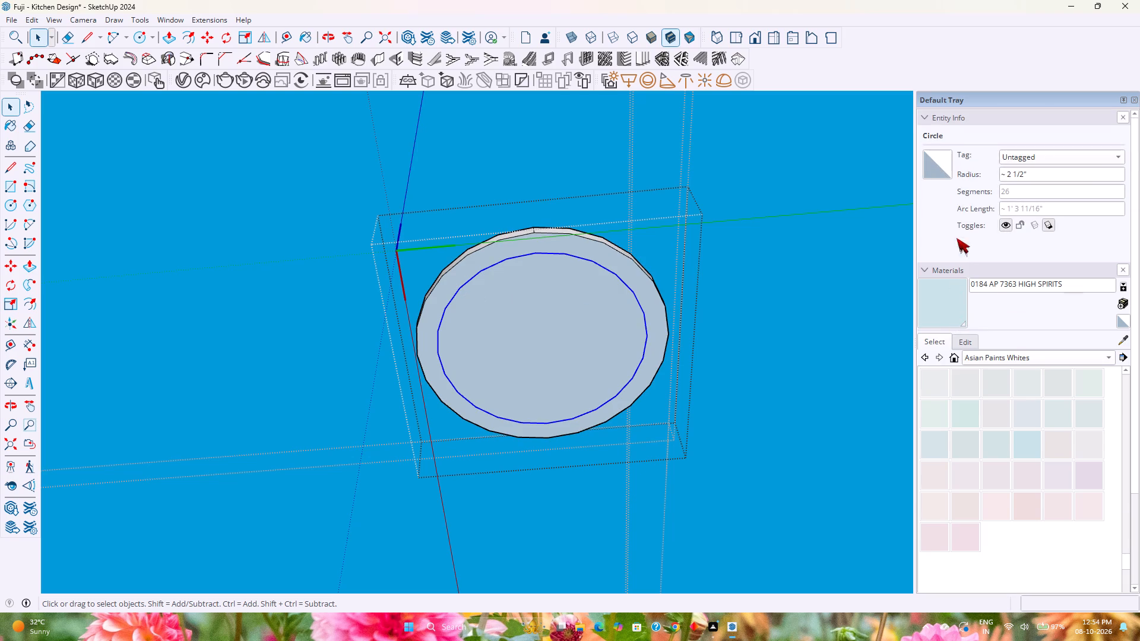
scroll(957, 238, "up", 4)
double_click(1012, 189)
right_click(598, 322)
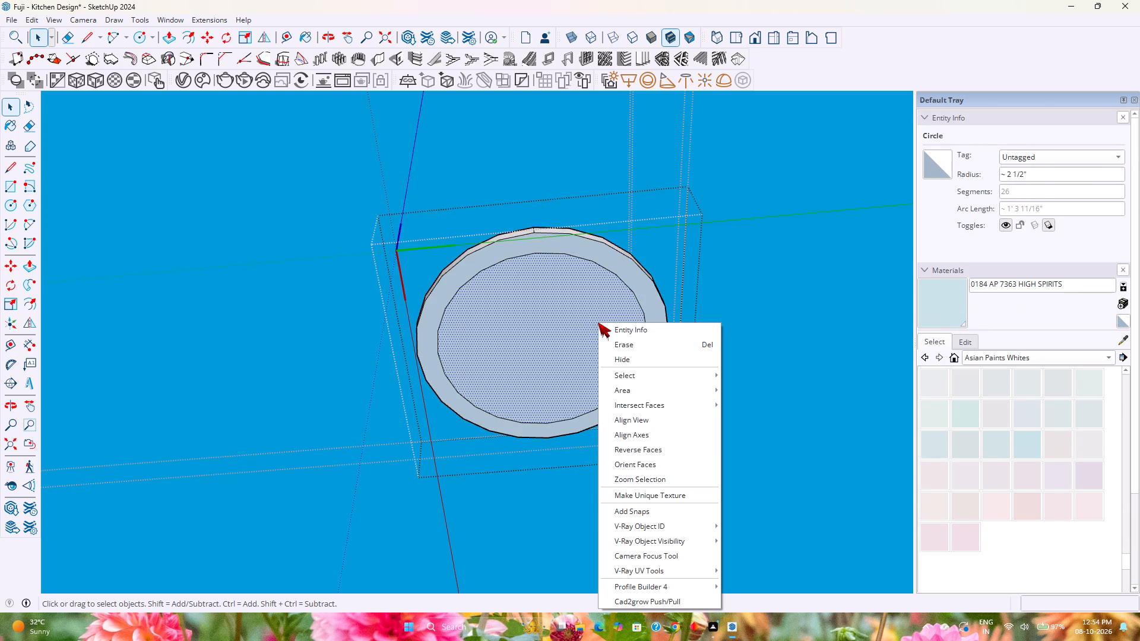
key("Escape")
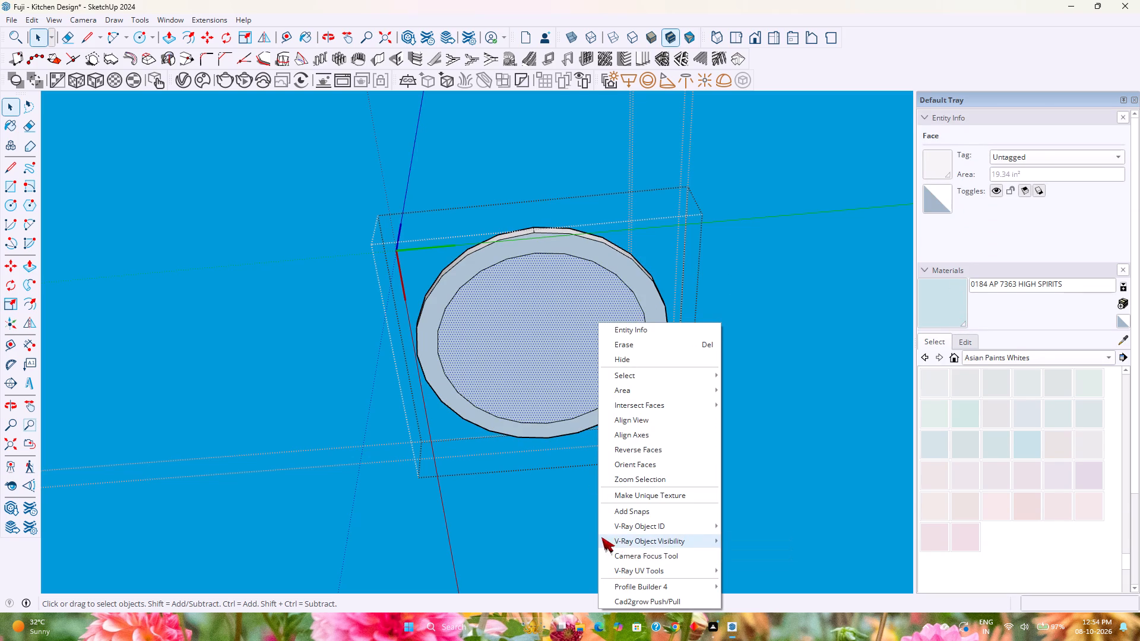
key("Escape")
key("Escape")
key("space")
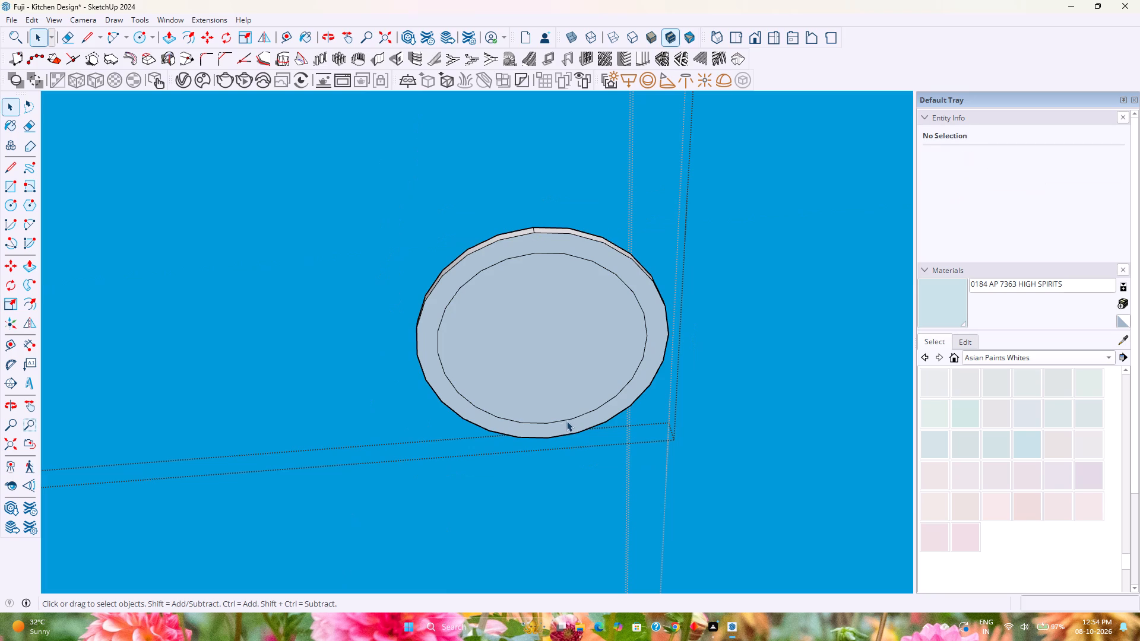
double_click(561, 435)
scroll(565, 431, "down", 7)
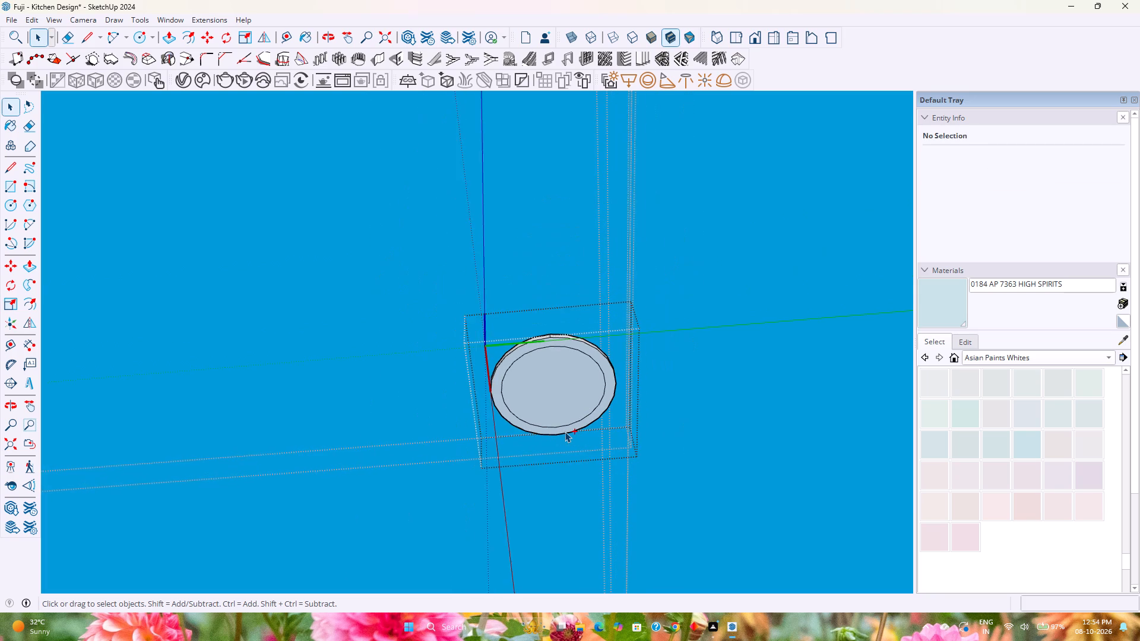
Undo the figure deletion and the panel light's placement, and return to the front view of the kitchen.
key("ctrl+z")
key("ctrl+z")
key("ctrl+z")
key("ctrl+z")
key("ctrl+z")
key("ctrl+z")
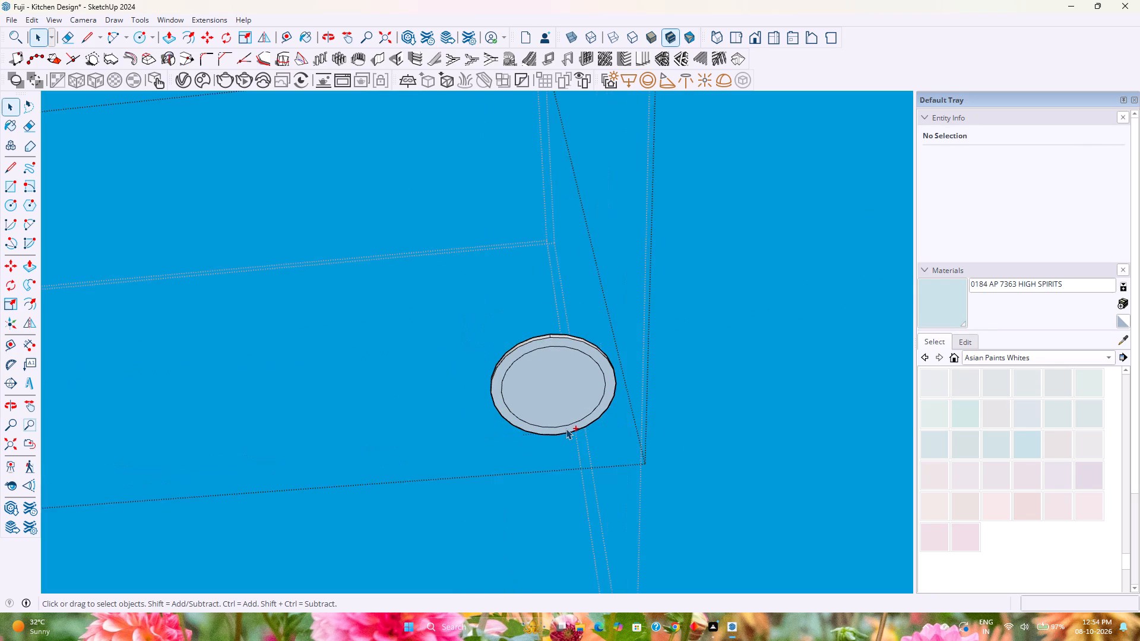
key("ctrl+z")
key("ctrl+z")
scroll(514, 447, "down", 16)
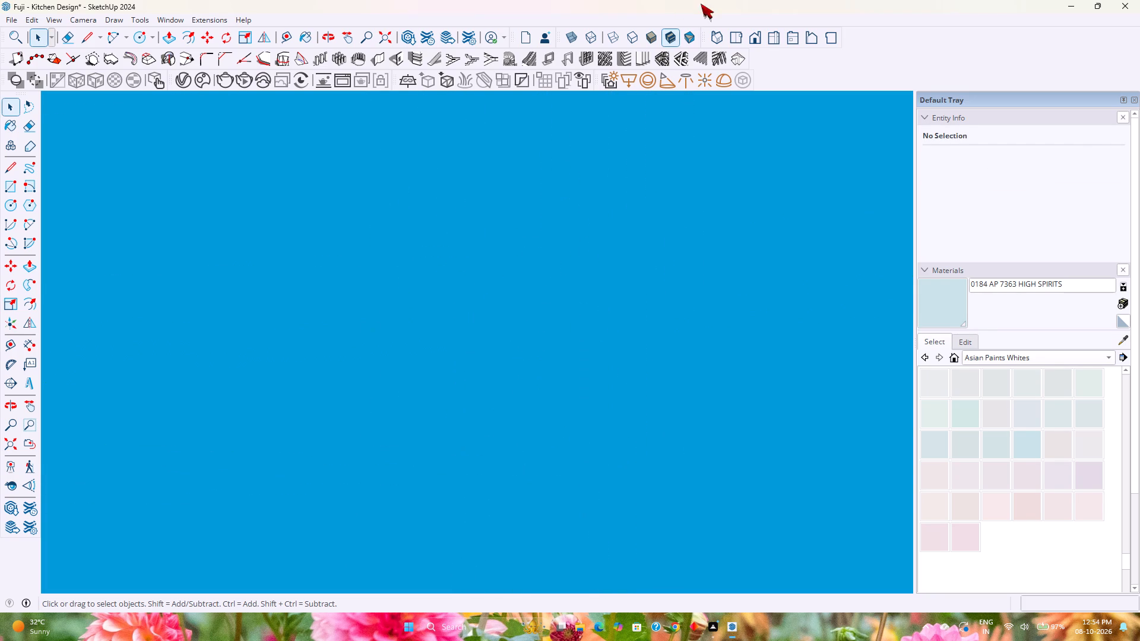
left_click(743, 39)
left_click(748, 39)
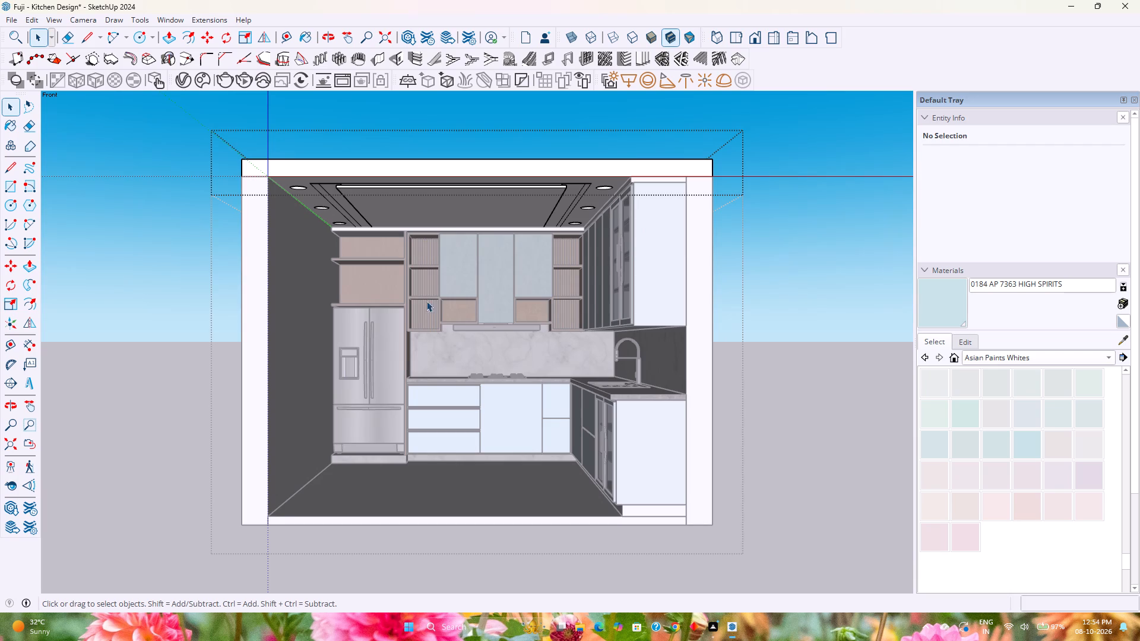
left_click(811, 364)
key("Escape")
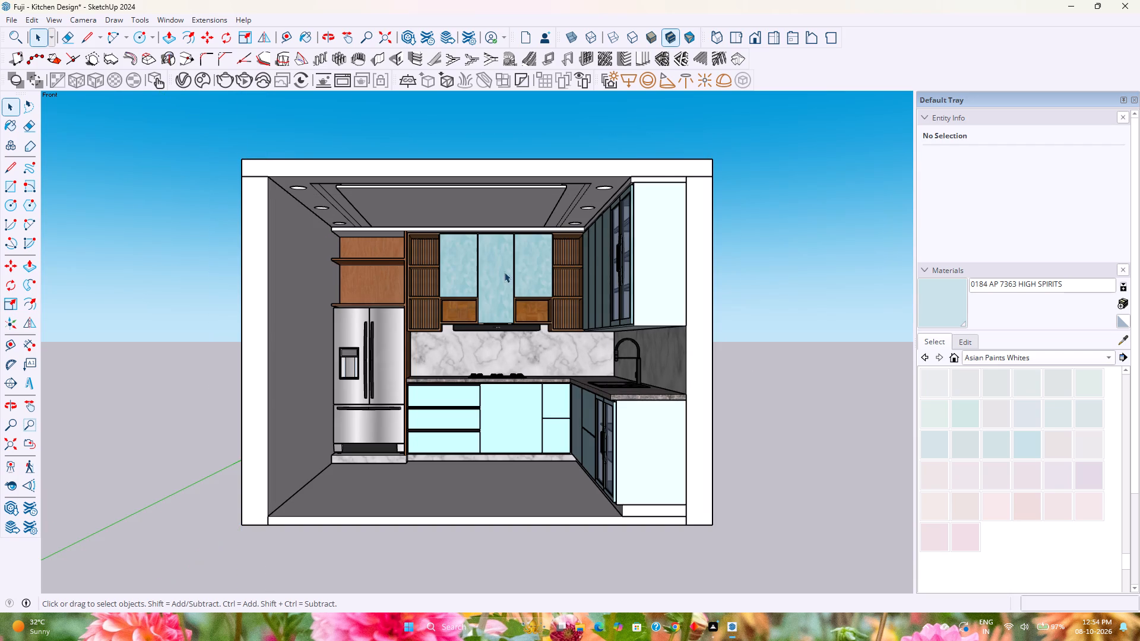
Undo the deletion of the guide lines running through the ceiling's round light recesses.
scroll(352, 199, "up", 7)
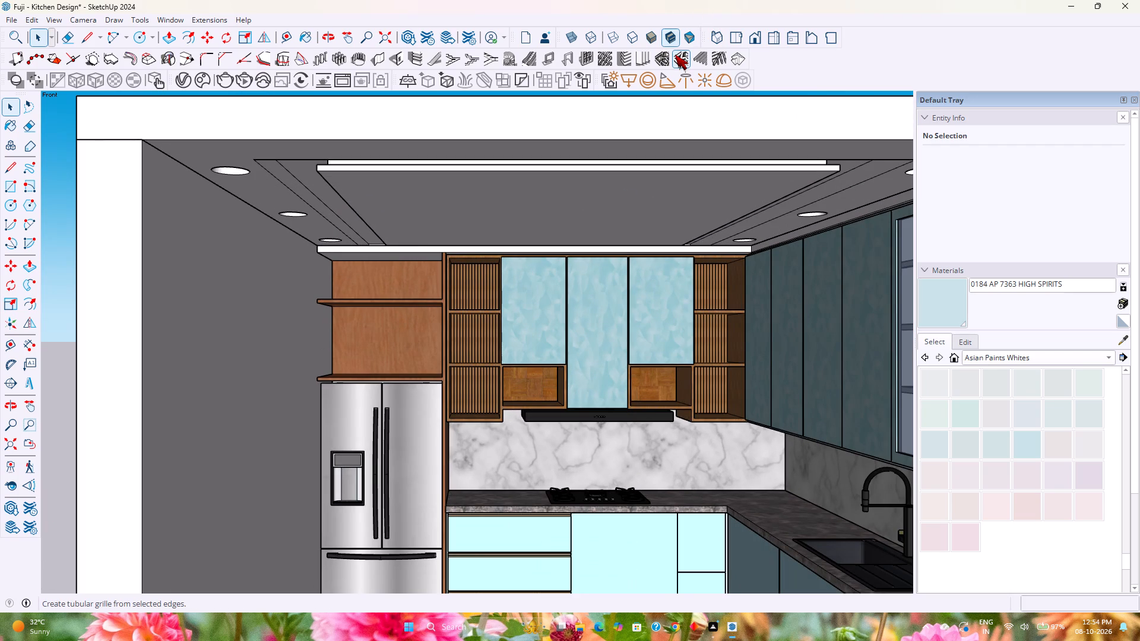
middle_click_drag(588, 138, 584, 80)
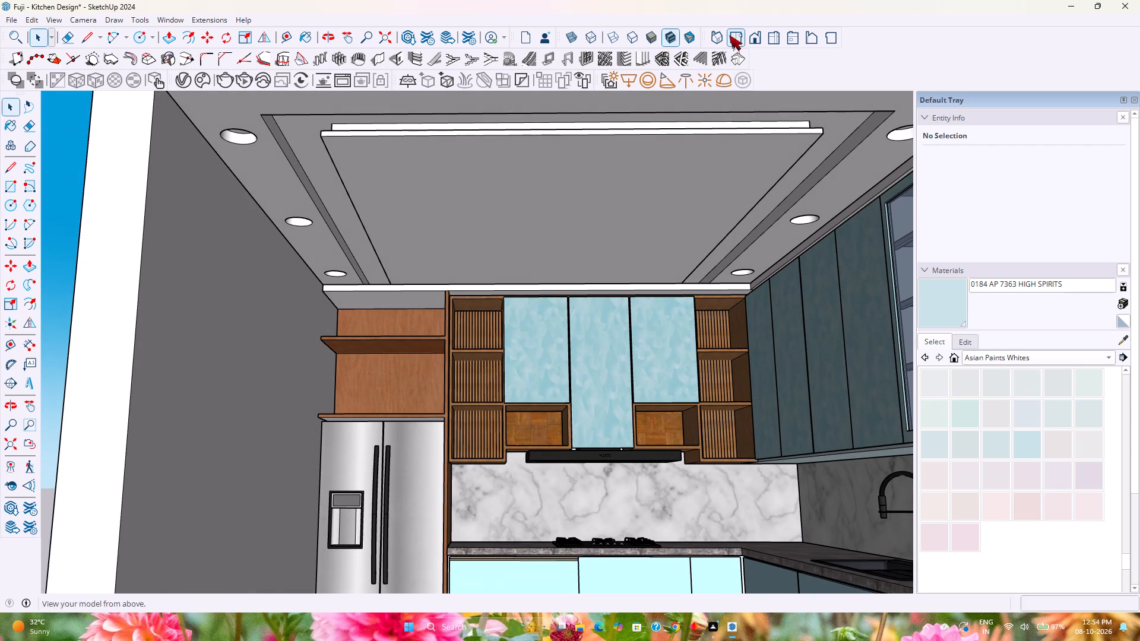
key("ctrl+z")
key("ctrl+z")
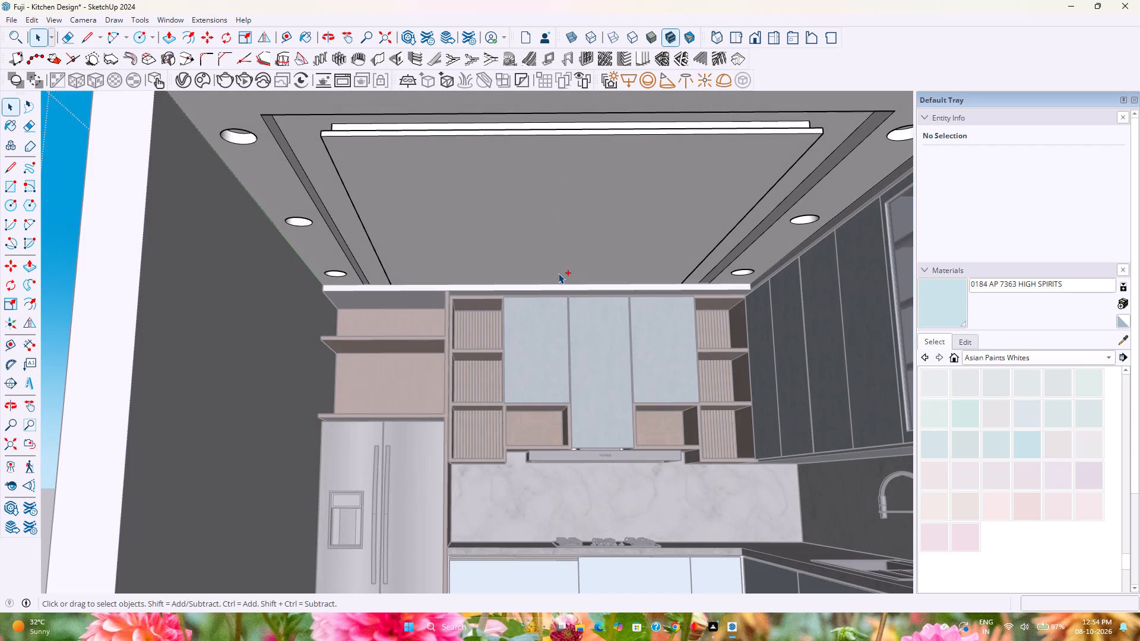
key("ctrl+z")
key("ctrl+z")
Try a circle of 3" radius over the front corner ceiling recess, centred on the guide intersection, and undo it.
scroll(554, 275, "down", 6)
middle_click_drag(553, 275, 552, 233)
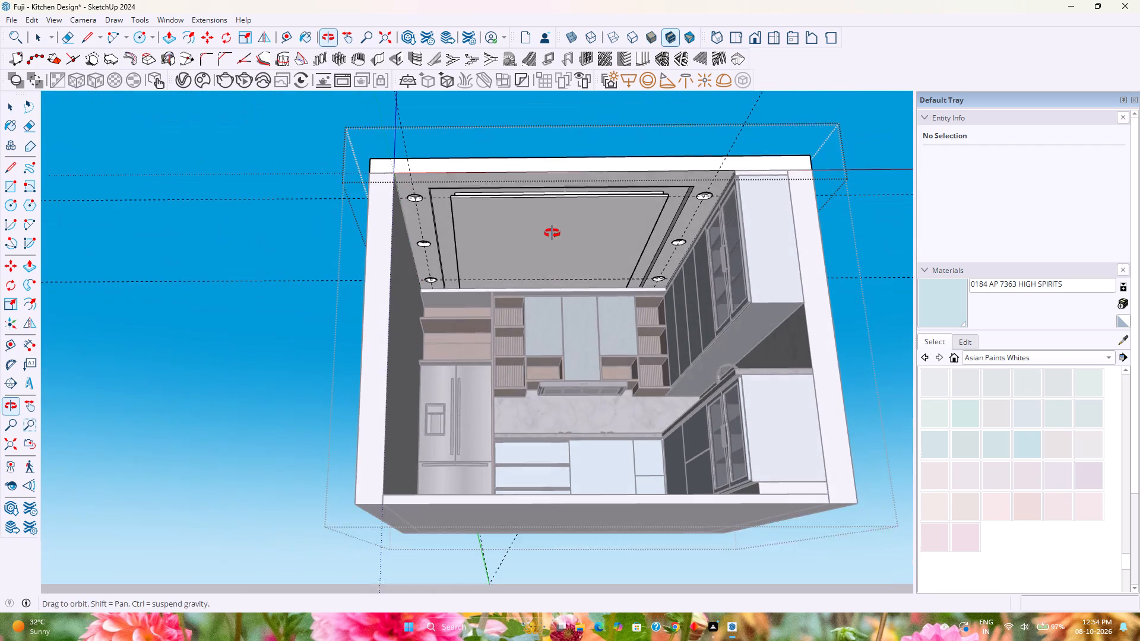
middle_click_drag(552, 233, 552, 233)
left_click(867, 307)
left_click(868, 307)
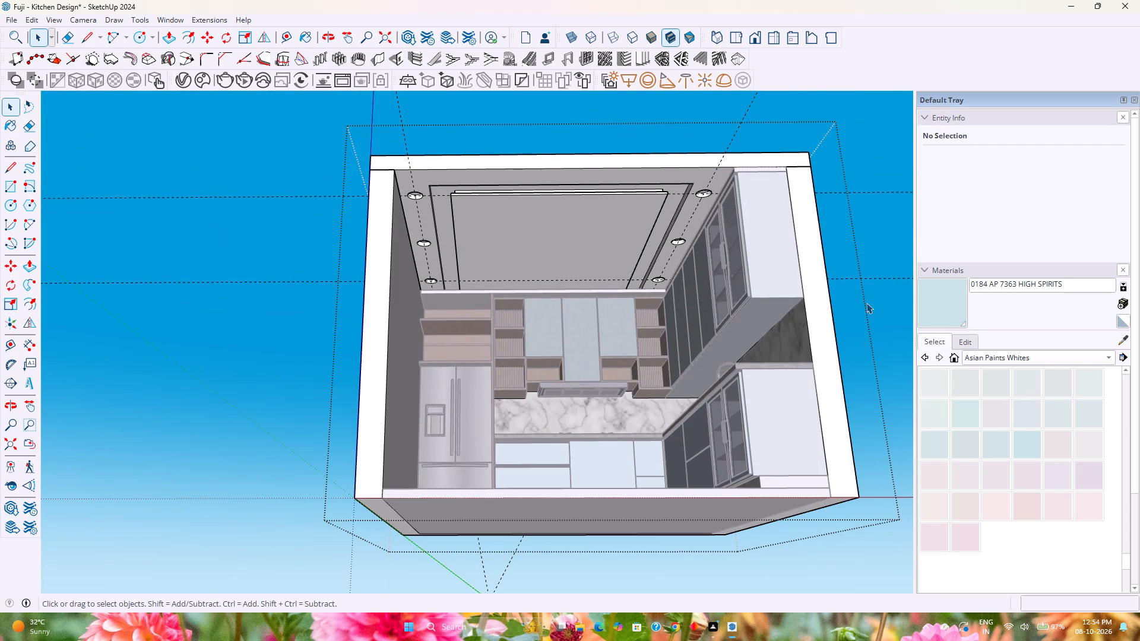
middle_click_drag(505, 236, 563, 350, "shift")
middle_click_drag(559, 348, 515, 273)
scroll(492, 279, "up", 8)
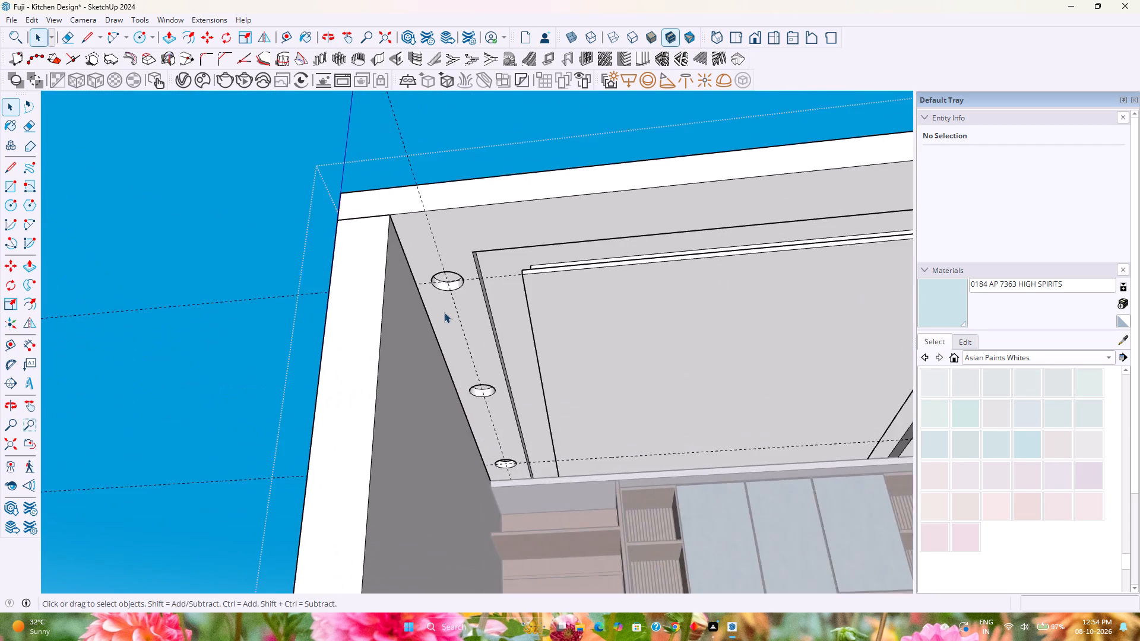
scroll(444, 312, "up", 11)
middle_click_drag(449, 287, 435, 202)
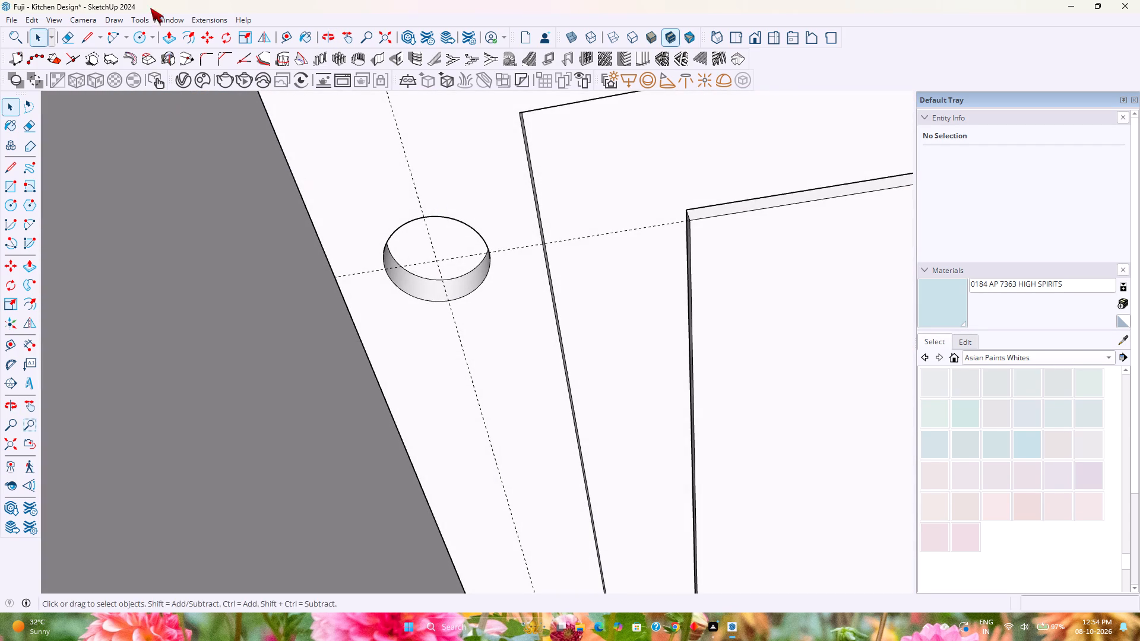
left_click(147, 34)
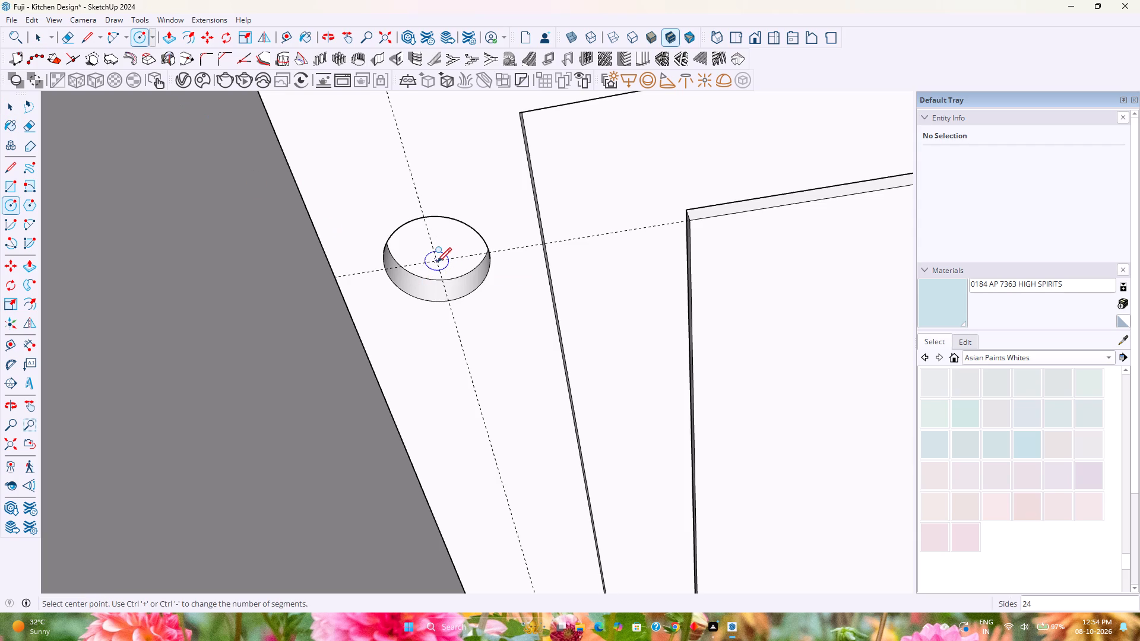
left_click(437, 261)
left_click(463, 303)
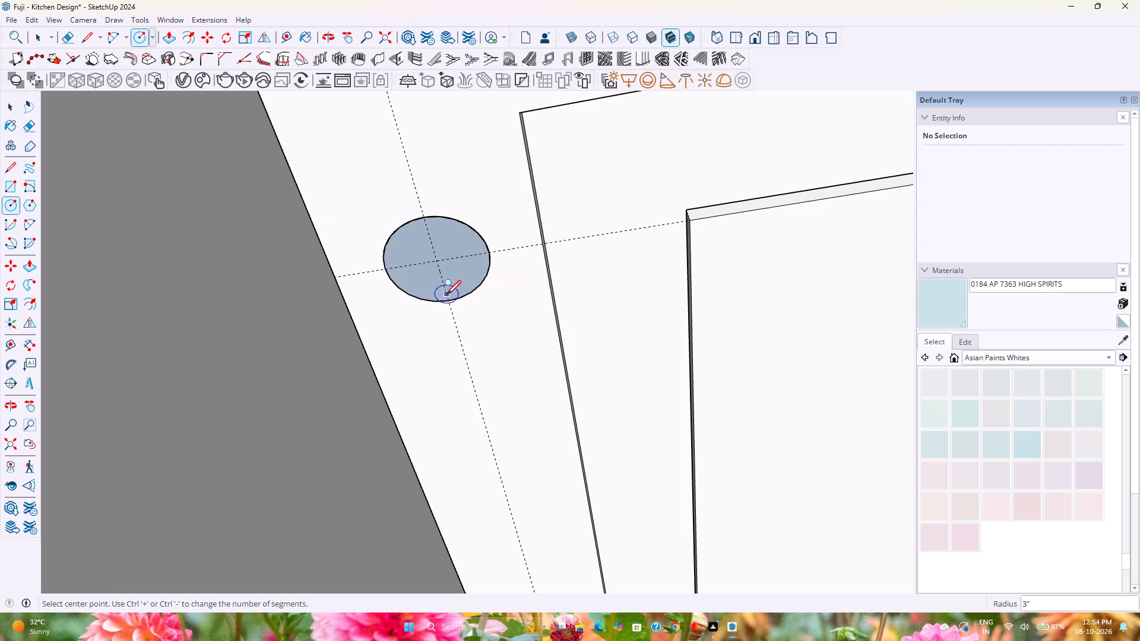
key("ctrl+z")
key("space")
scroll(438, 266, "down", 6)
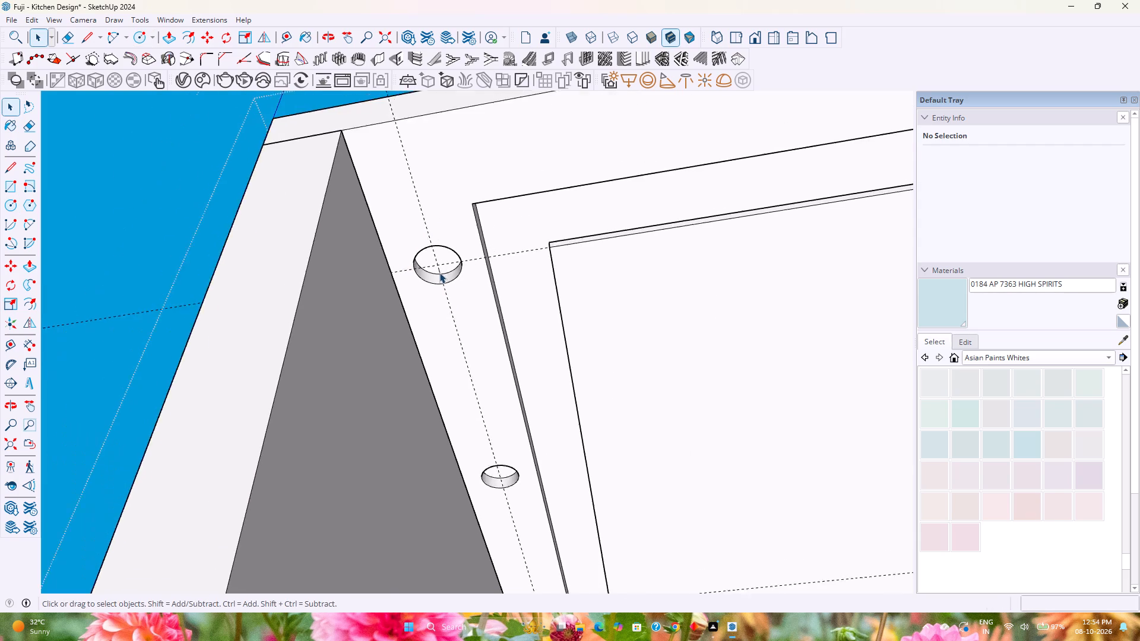
Draw a circle of about 2 13/16" radius over the front corner ceiling recess, centred on the guide intersection.
scroll(439, 272, "down", 4)
left_click(195, 267)
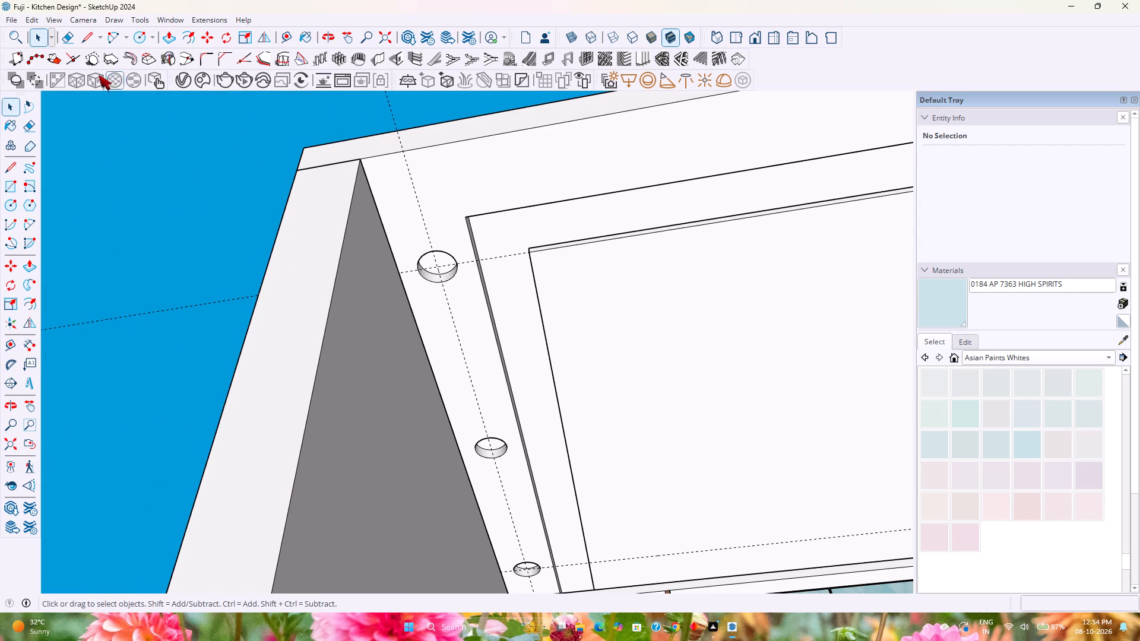
left_click(136, 34)
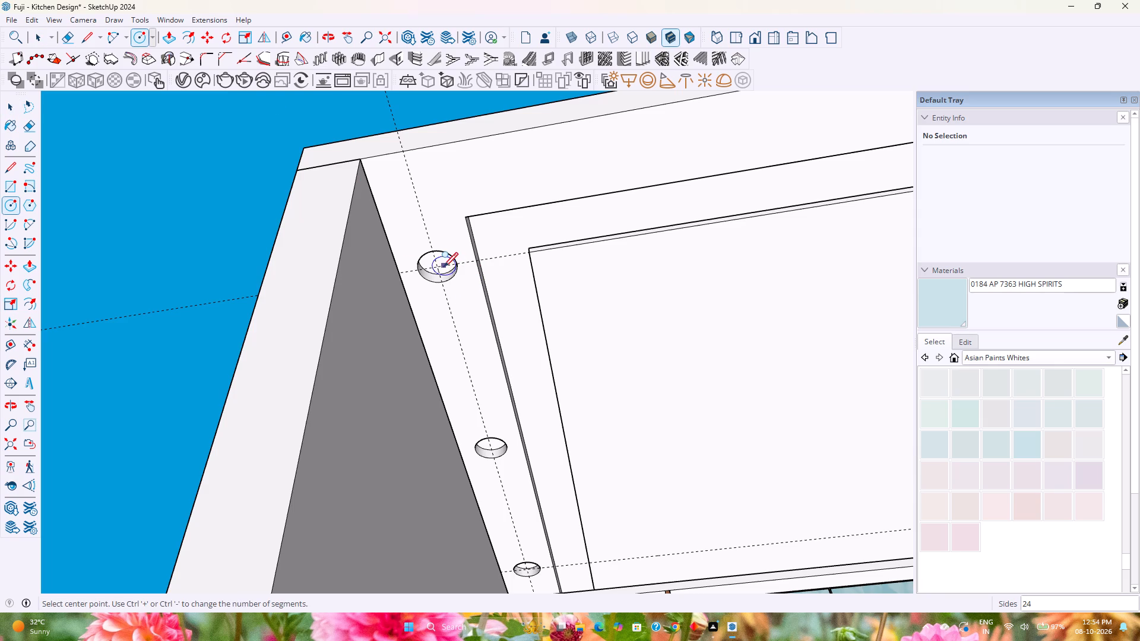
left_click(438, 264)
left_click(446, 278)
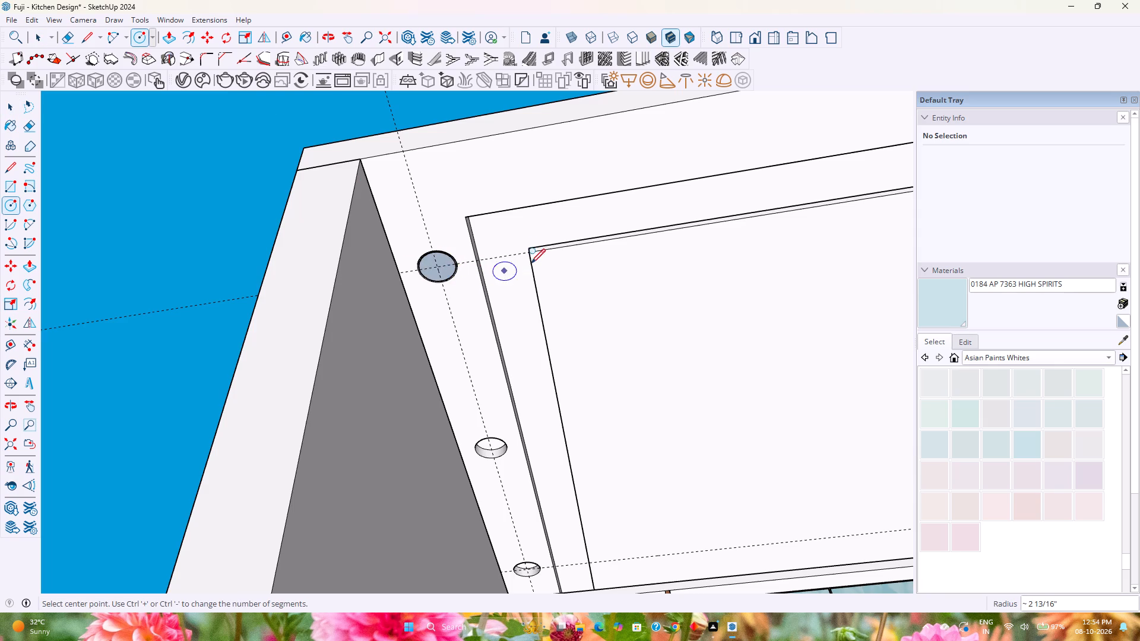
scroll(537, 261, "up", 11)
key("space")
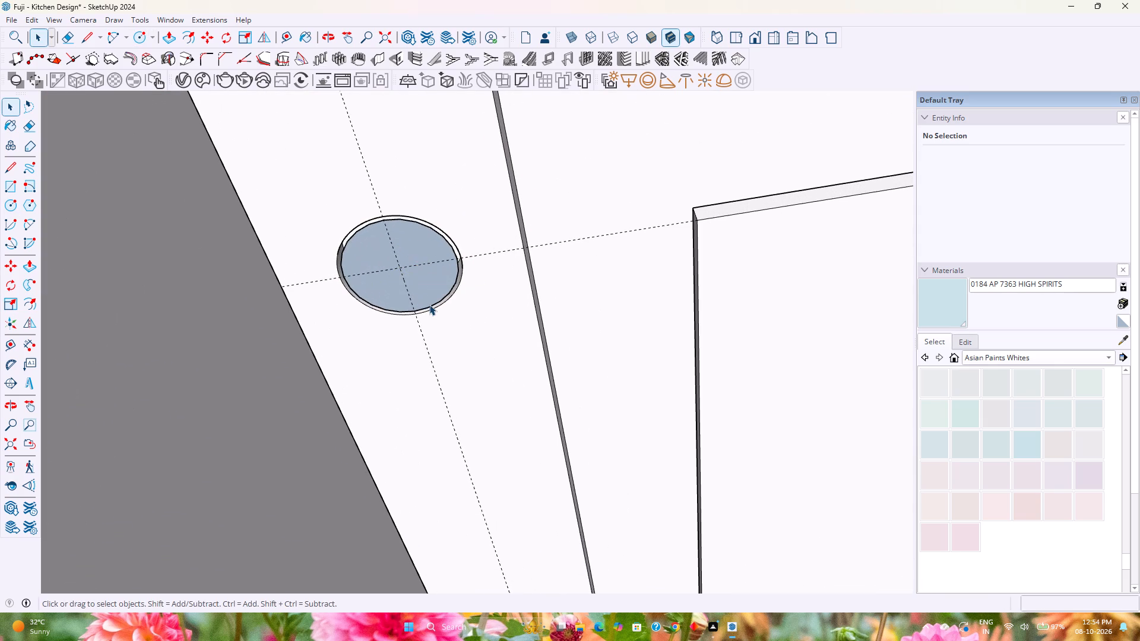
Set the new circle's radius to 3" and its segment count to 100.
left_click(429, 304)
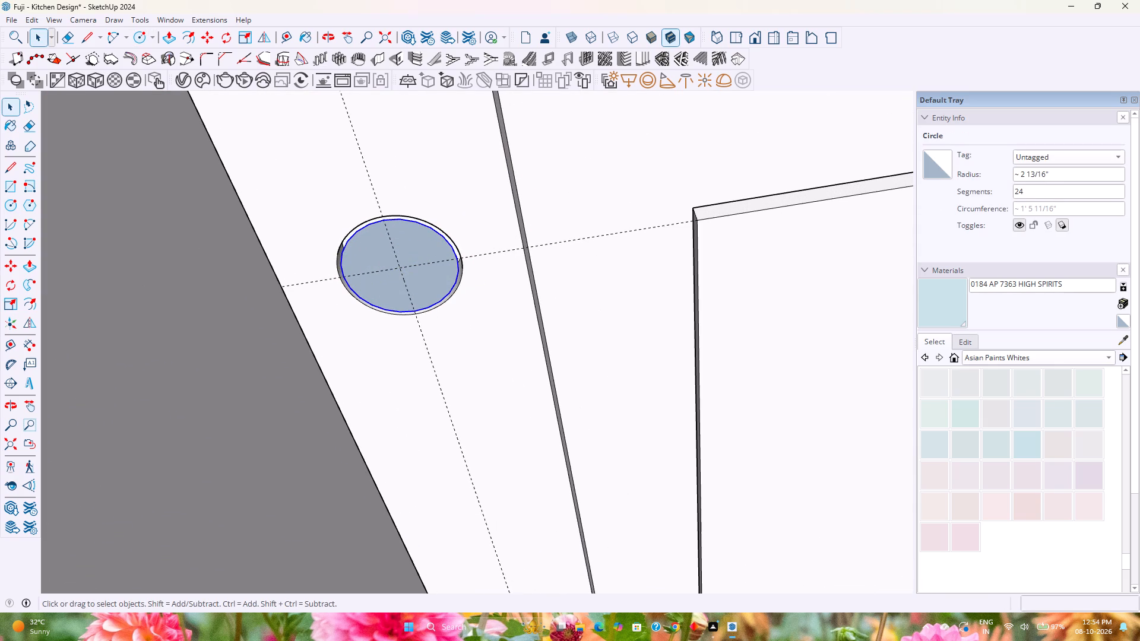
double_click(1051, 175)
key("BackSpace")
key("BackSpace")
key("BackSpace")
key("BackSpace")
key("BackSpace")
key("BackSpace")
key("BackSpace")
key("BackSpace")
key("BackSpace")
key("BackSpace")
key("BackSpace")
key("BackSpace")
key("BackSpace")
key("BackSpace")
key("3")
key("Return")
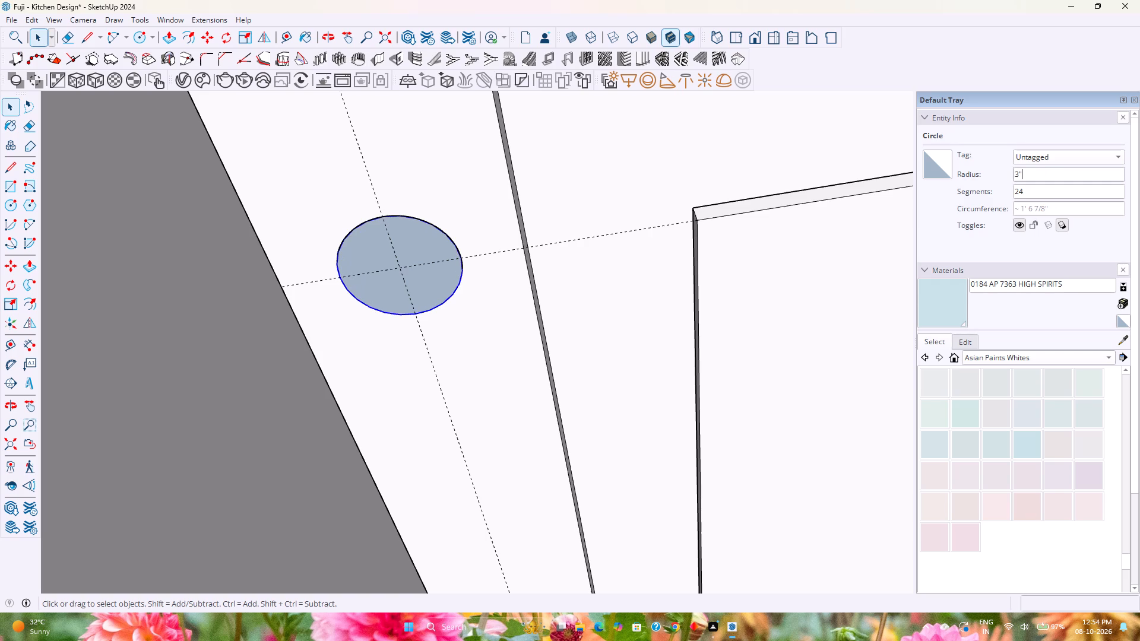
double_click(1045, 192)
type("100")
key("Return")
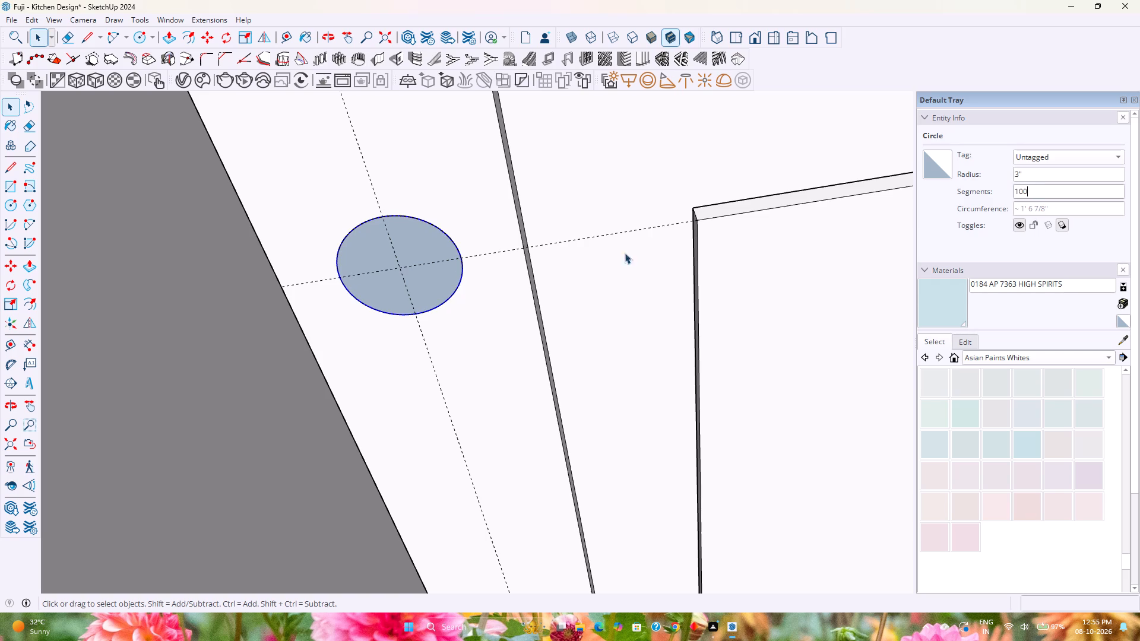
Reverse the face of the circle covering the front corner recess.
left_click(448, 284)
right_click(448, 284)
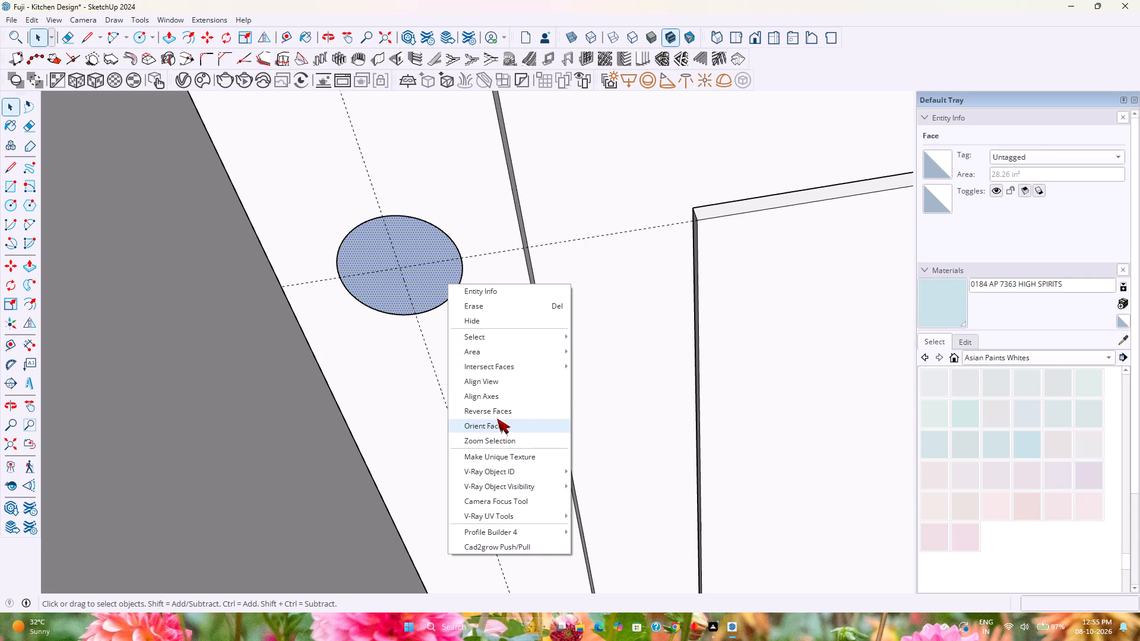
left_click(497, 417)
Make the circular face and its edge a component with the definition name 9.
scroll(380, 290, "up", 7)
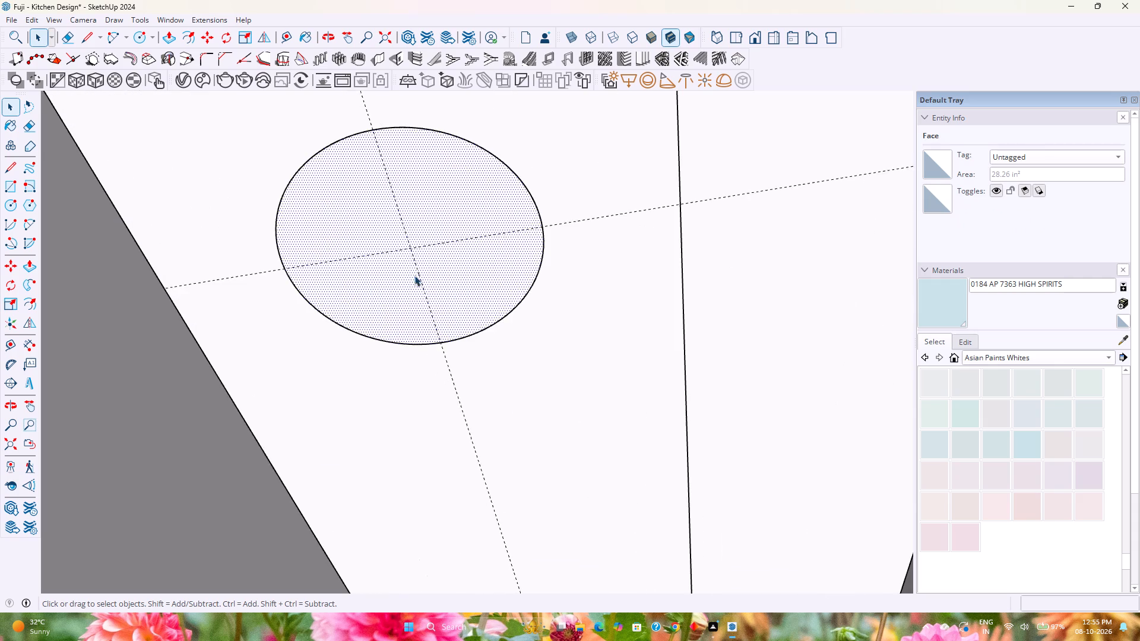
middle_click_drag(414, 275, 376, 369)
double_click(427, 229)
right_click(427, 229)
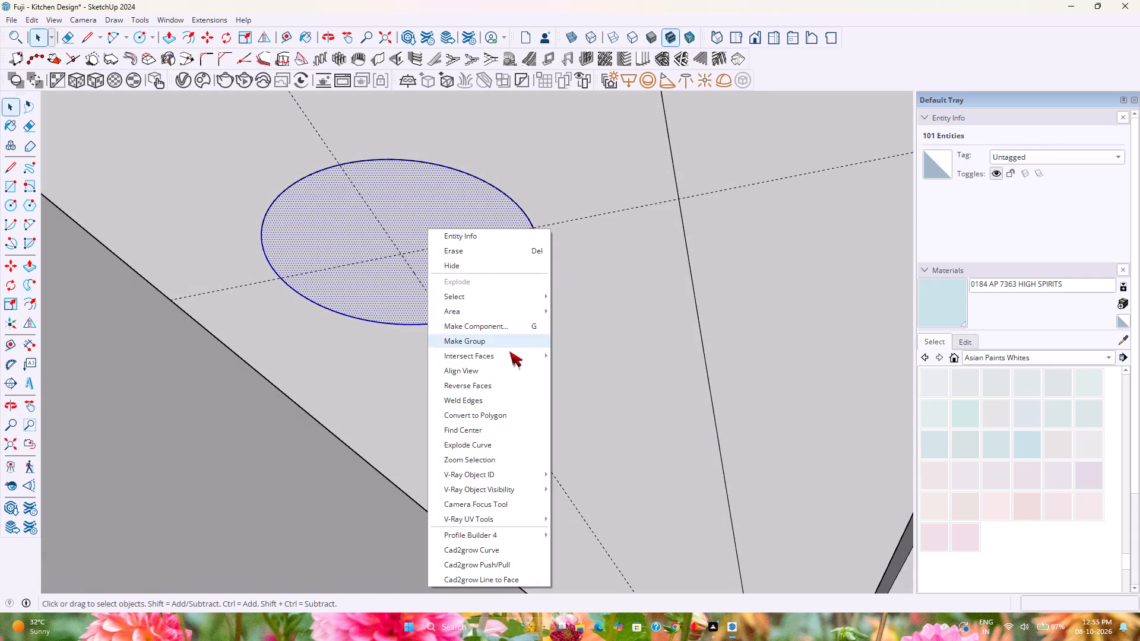
left_click(492, 326)
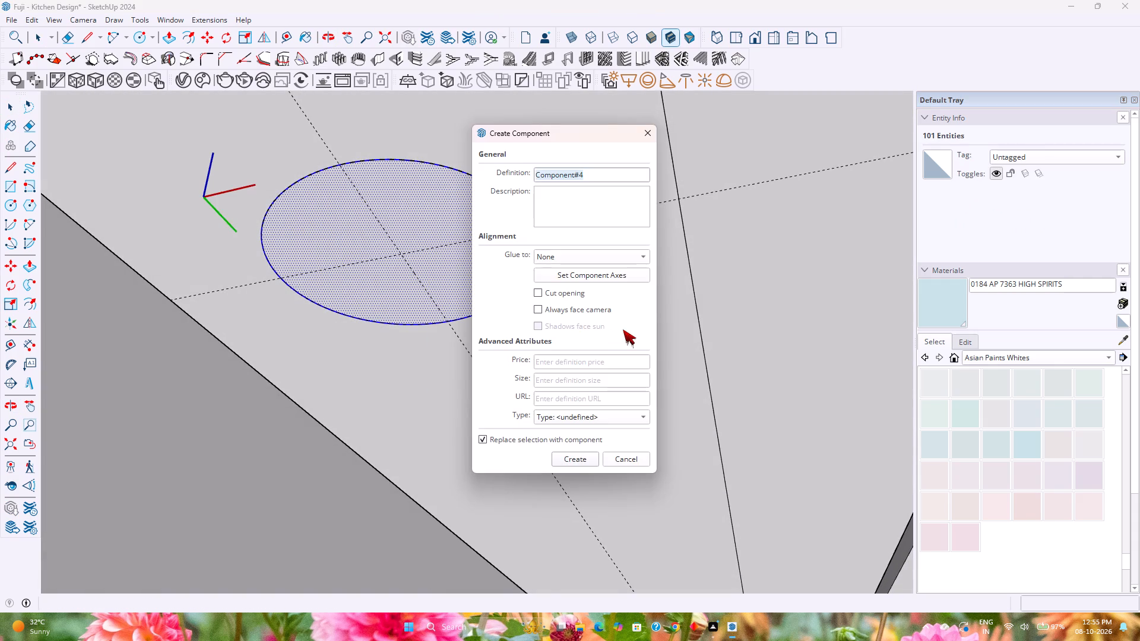
key("9")
key("Return")
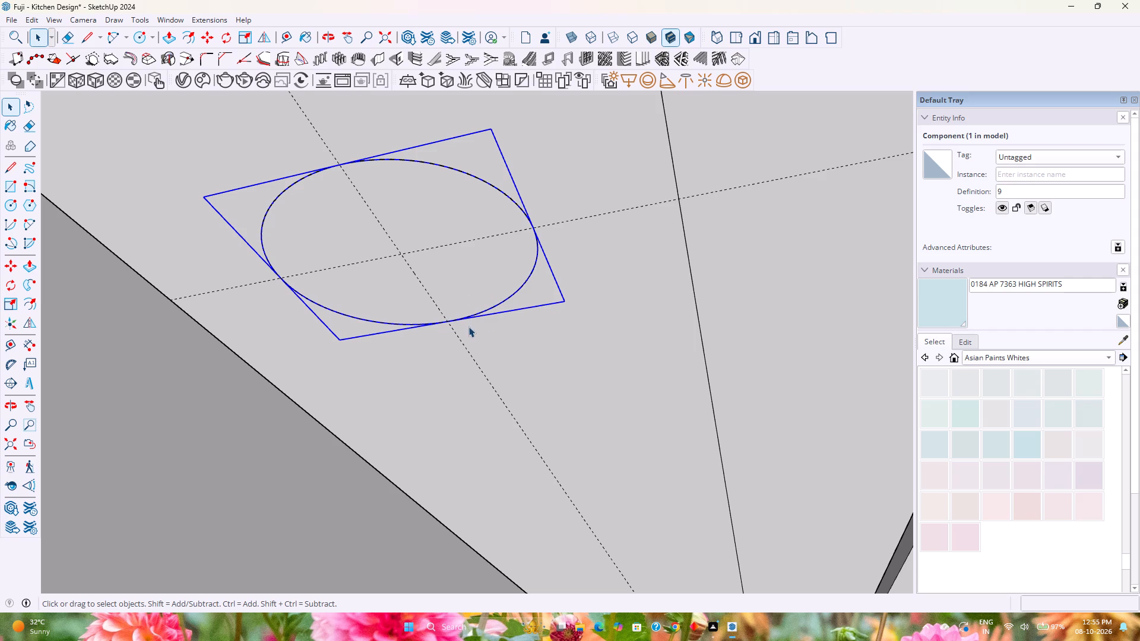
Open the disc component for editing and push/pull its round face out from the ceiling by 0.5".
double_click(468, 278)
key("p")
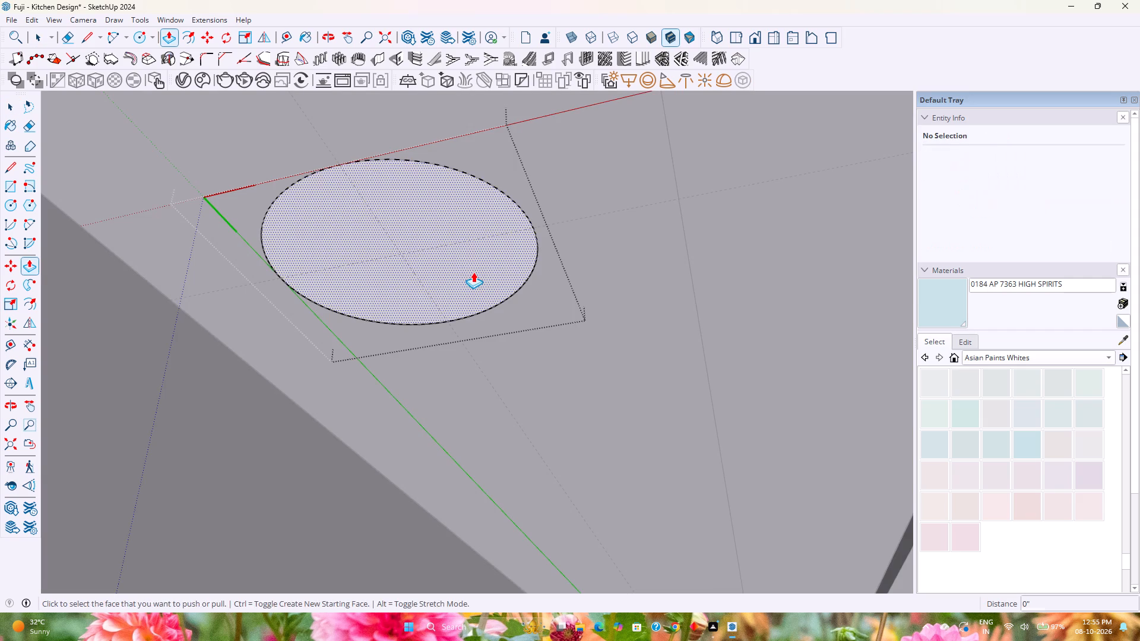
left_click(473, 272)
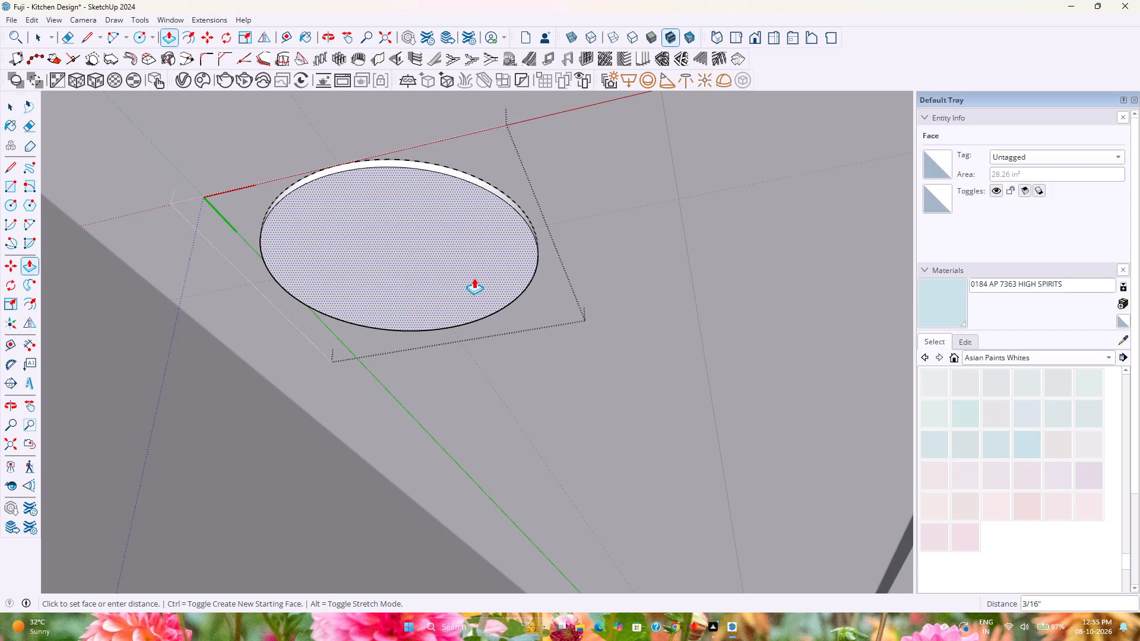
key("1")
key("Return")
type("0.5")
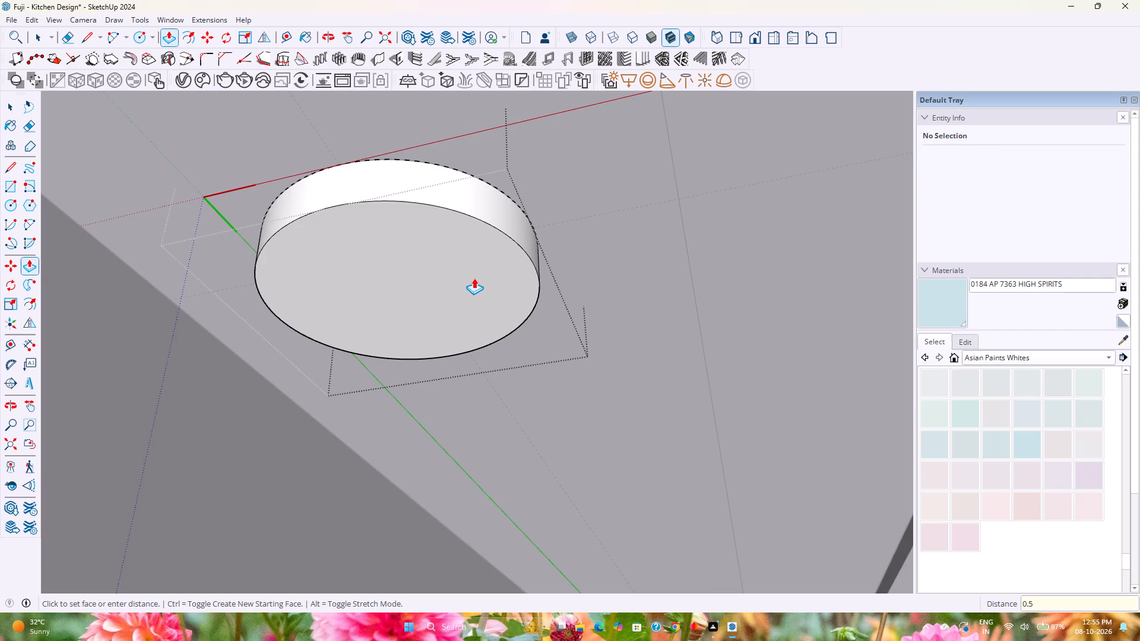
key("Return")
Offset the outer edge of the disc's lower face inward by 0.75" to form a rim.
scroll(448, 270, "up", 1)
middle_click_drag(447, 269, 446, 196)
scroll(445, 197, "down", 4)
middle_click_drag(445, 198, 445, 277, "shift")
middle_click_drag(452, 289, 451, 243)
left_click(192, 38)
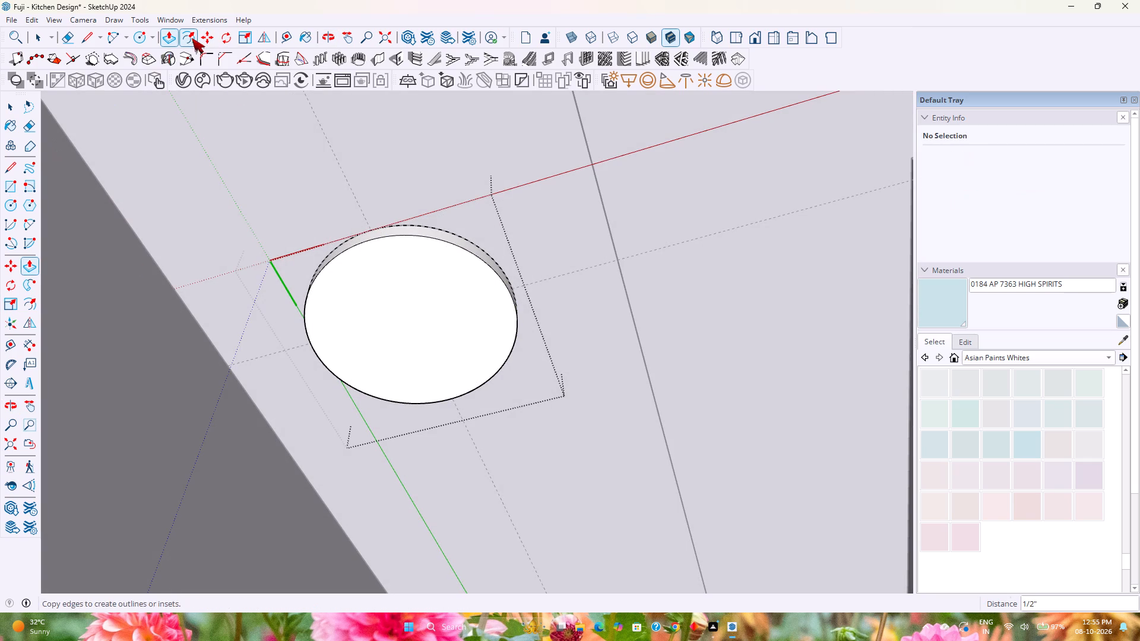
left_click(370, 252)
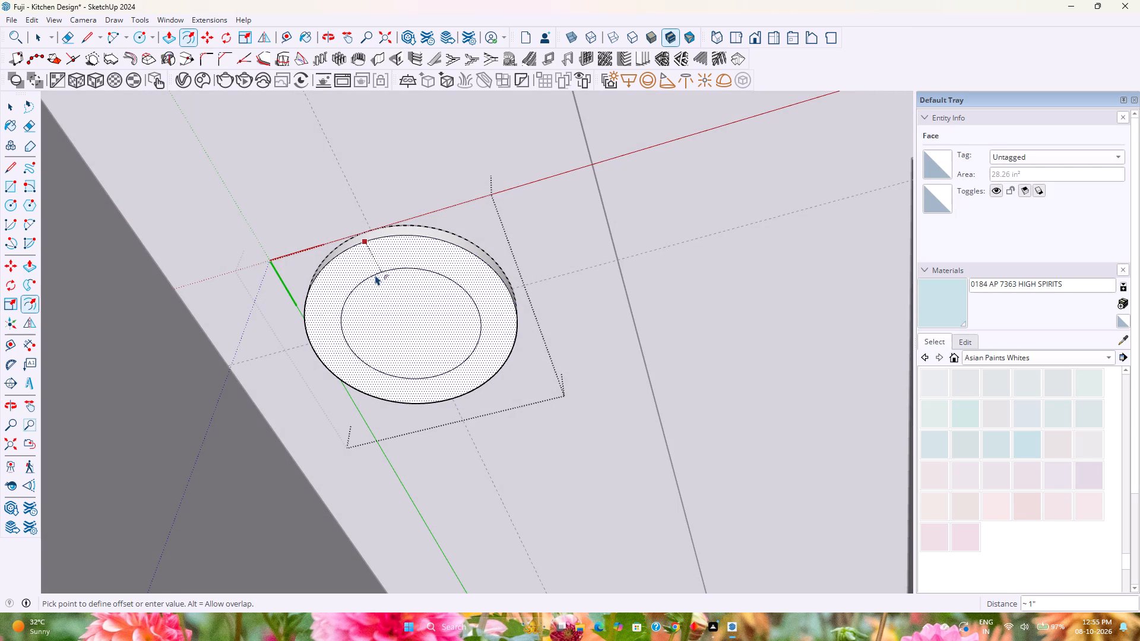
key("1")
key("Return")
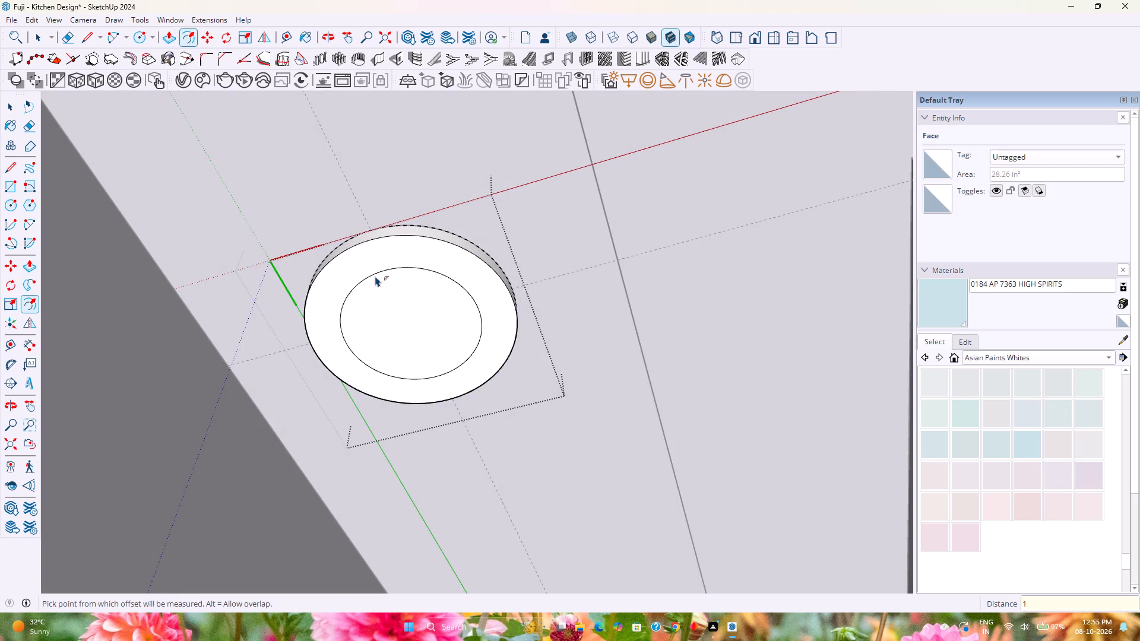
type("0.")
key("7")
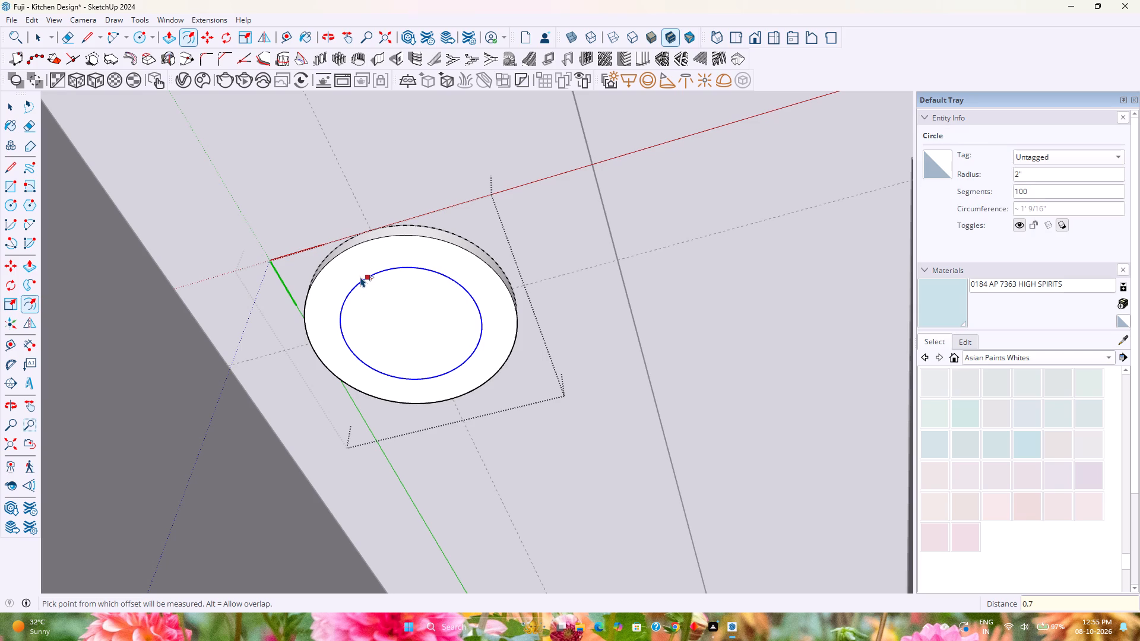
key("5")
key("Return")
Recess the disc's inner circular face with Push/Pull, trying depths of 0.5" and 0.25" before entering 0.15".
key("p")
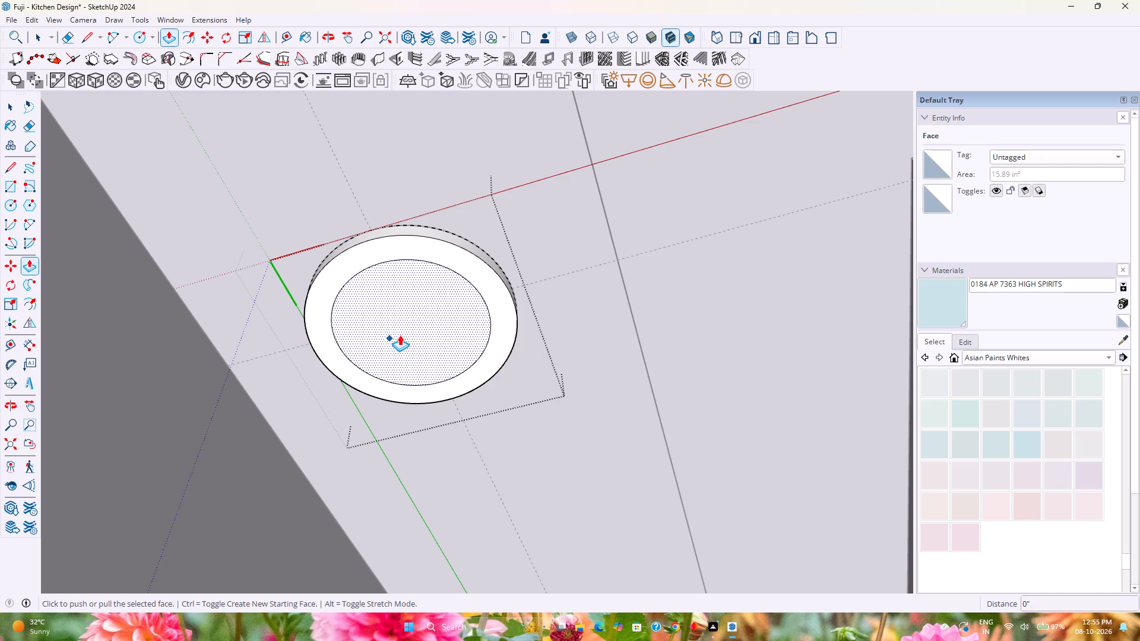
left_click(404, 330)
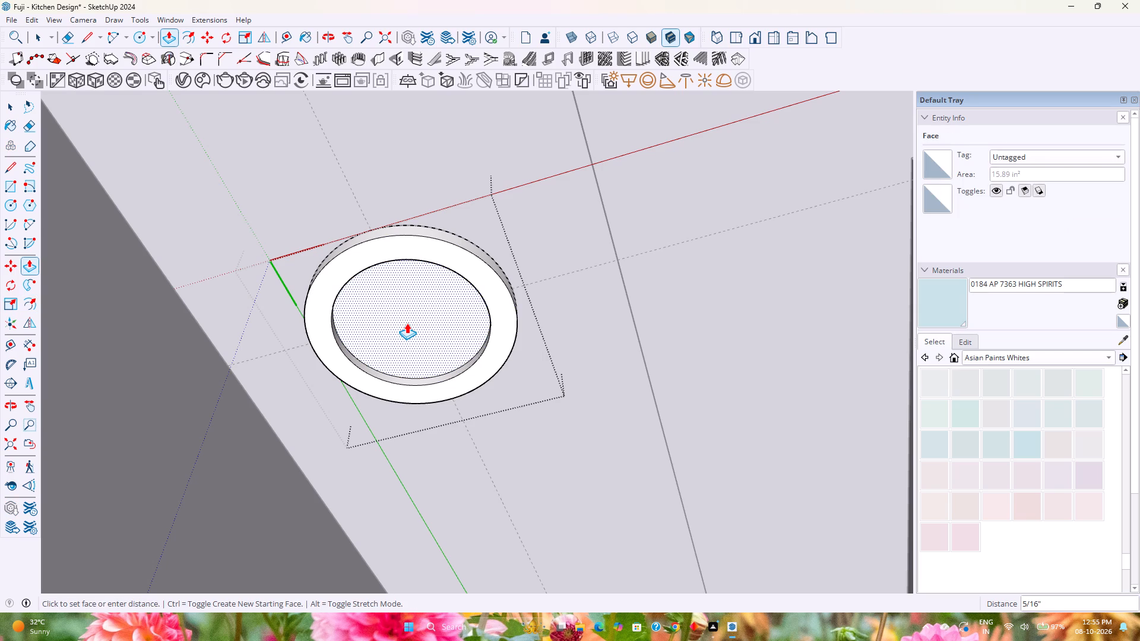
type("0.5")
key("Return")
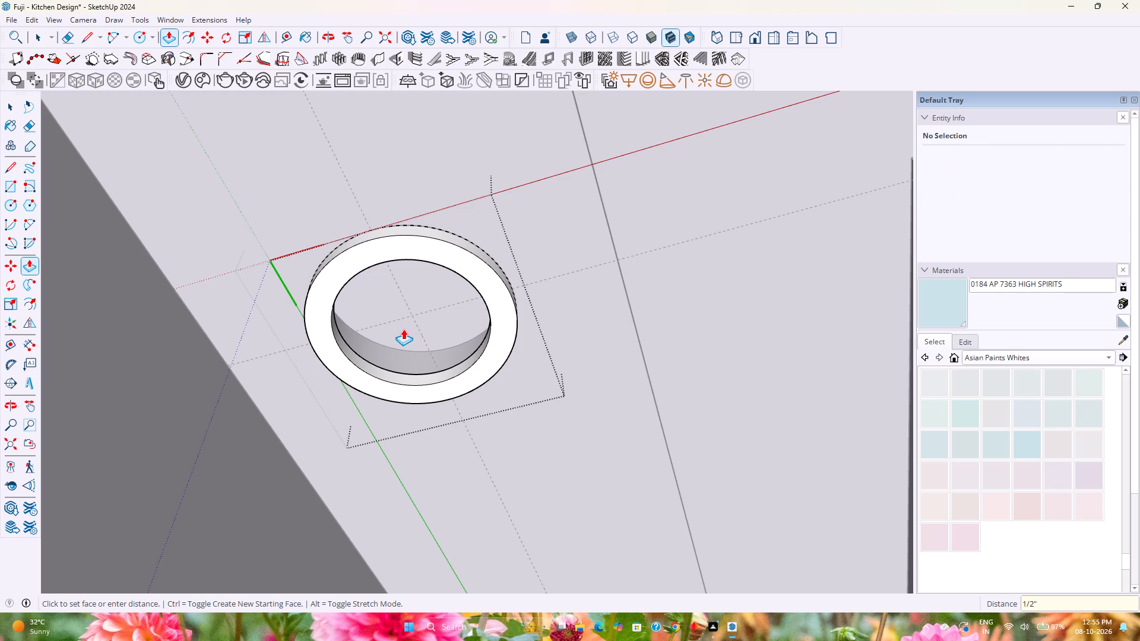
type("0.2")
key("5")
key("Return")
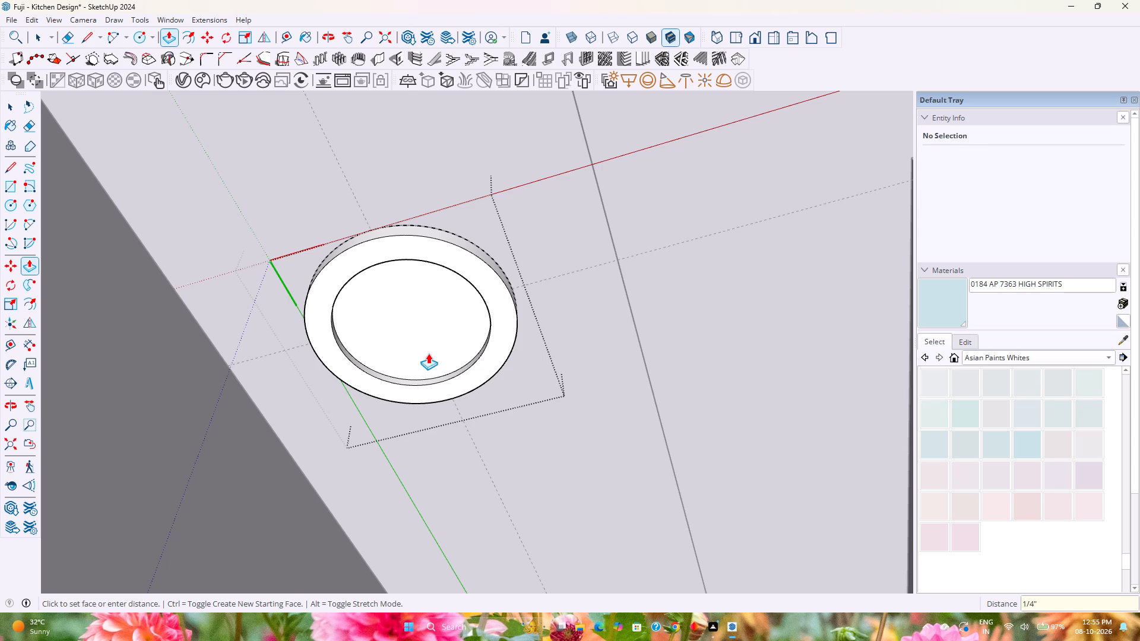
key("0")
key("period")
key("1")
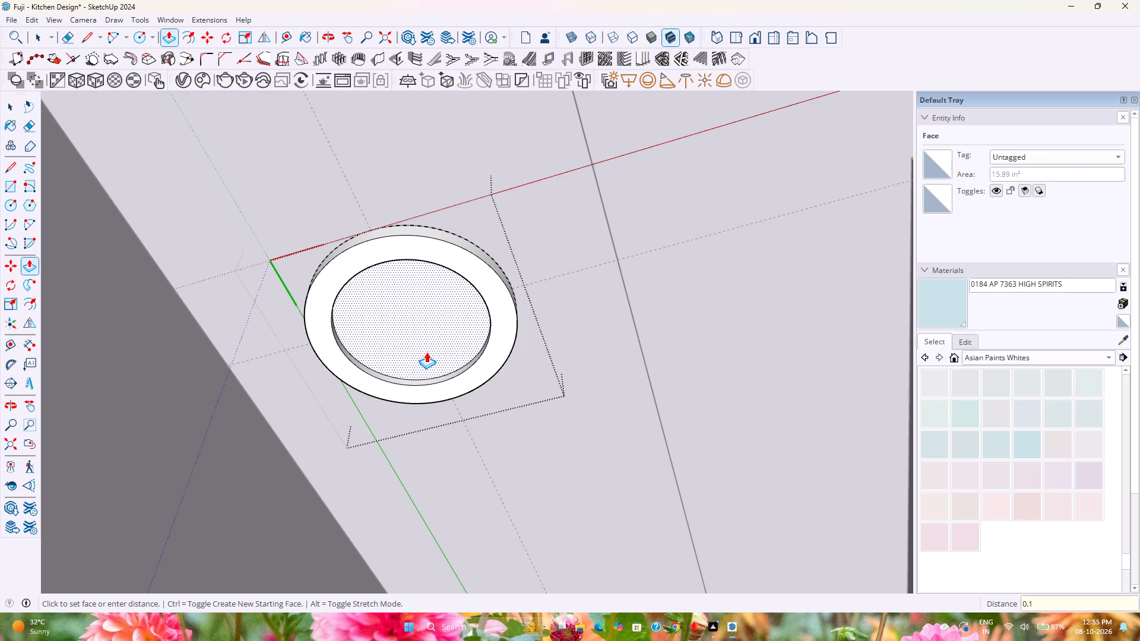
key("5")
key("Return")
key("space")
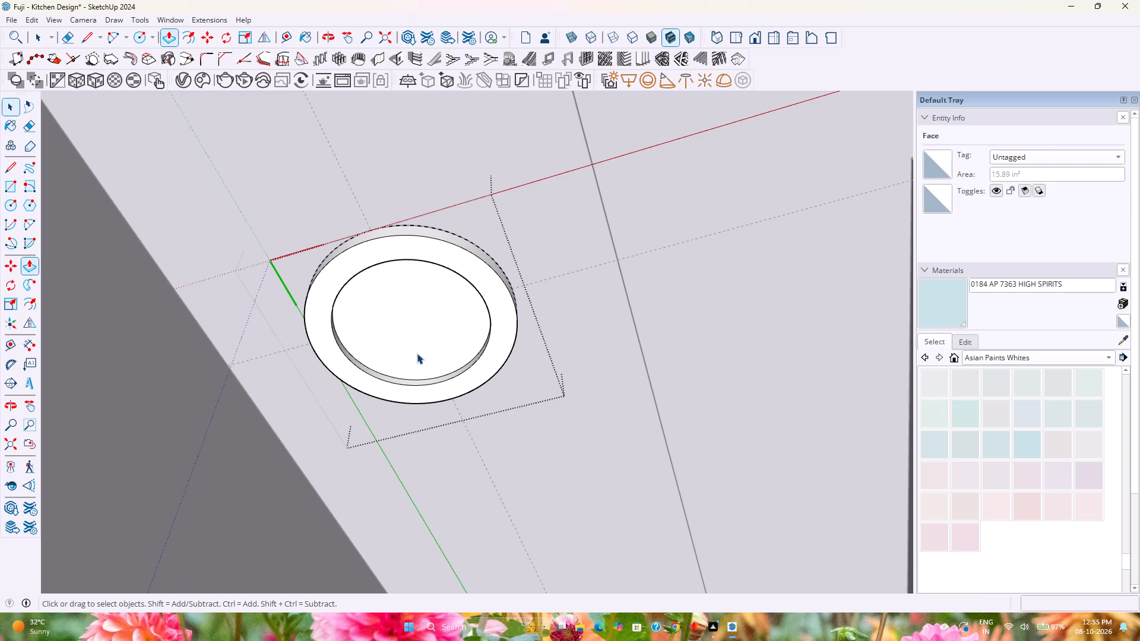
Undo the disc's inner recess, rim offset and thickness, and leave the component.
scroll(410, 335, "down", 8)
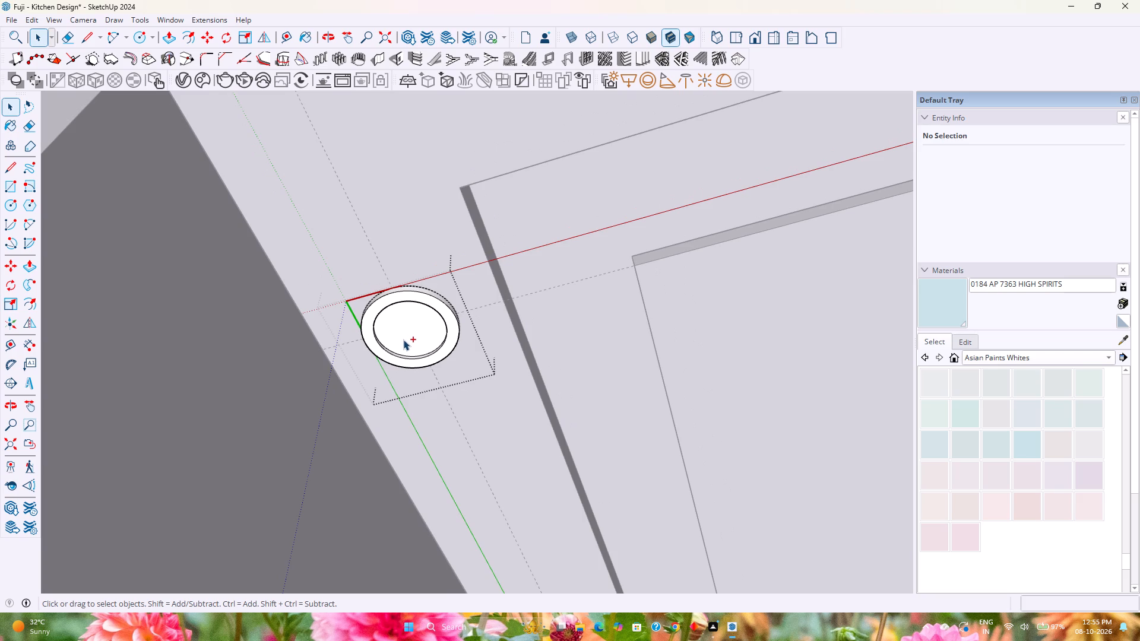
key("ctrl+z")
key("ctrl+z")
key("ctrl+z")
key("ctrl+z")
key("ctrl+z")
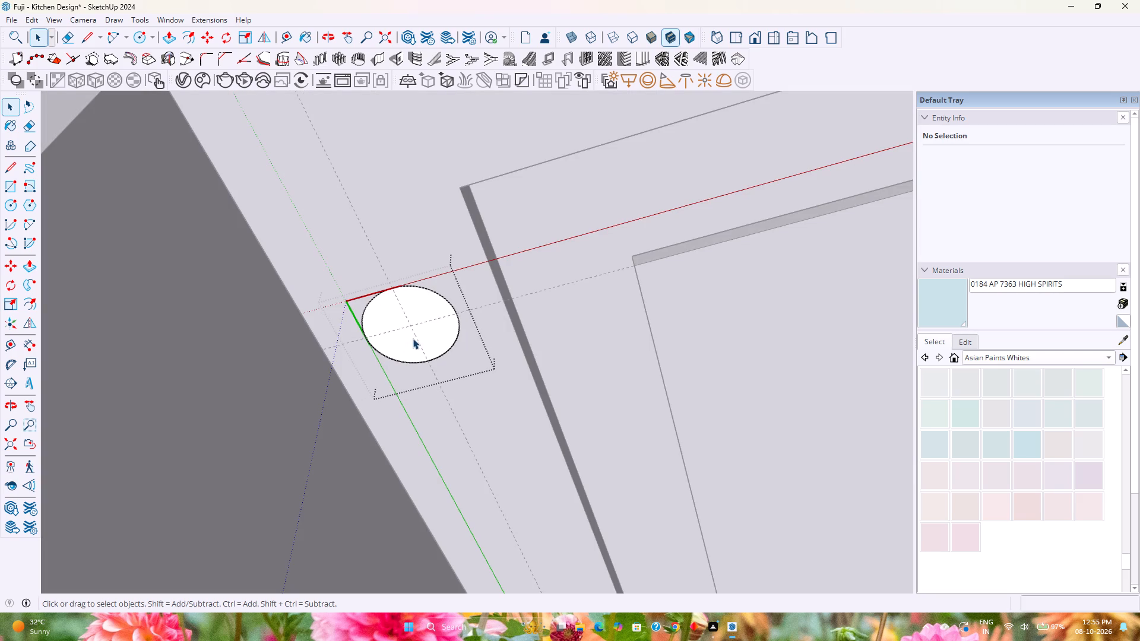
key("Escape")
Copy the flat disc component 7' 4" along the guide to the far corner recess, dividing the distance by 2 to cover the middle recess.
left_click(419, 332)
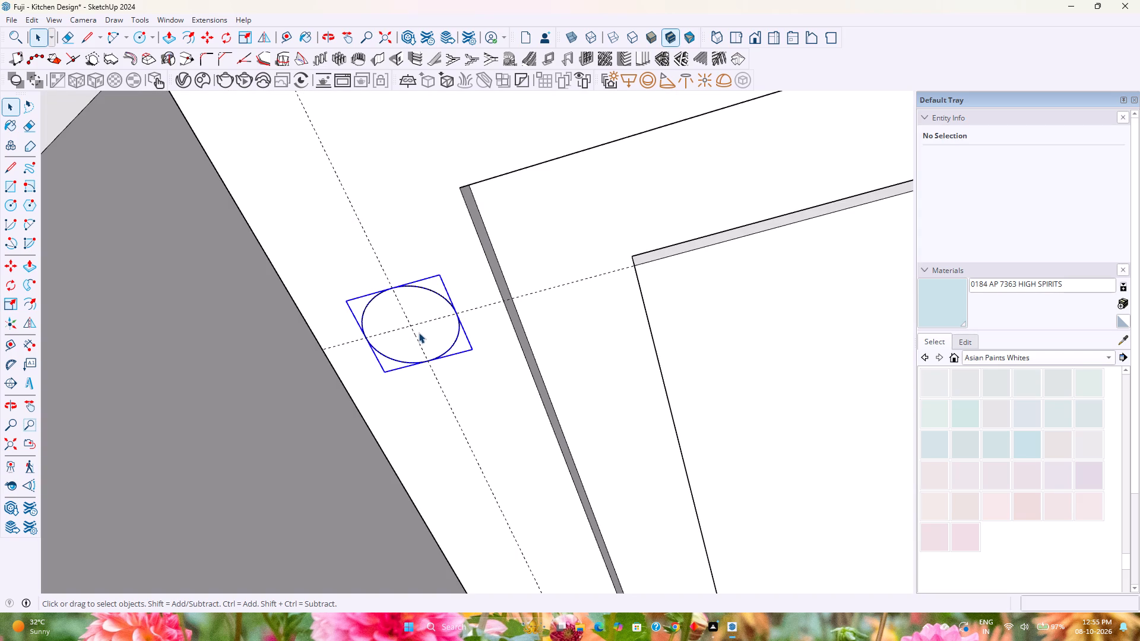
key("m")
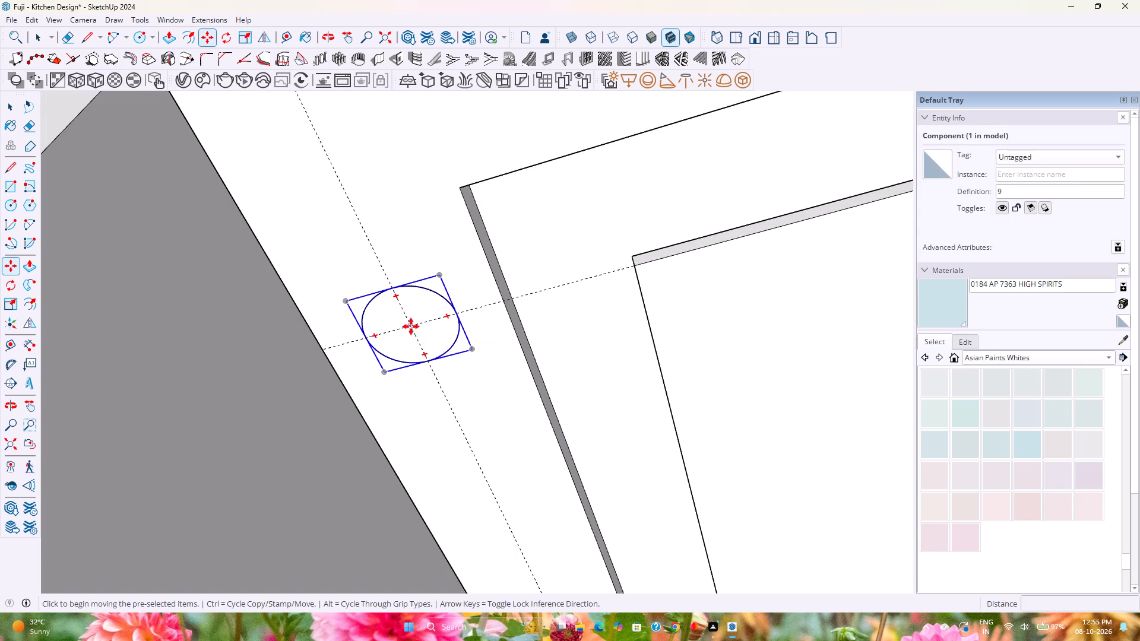
left_click(411, 326)
scroll(429, 346, "down", 12)
middle_click_drag(431, 345, 403, 272, "shift")
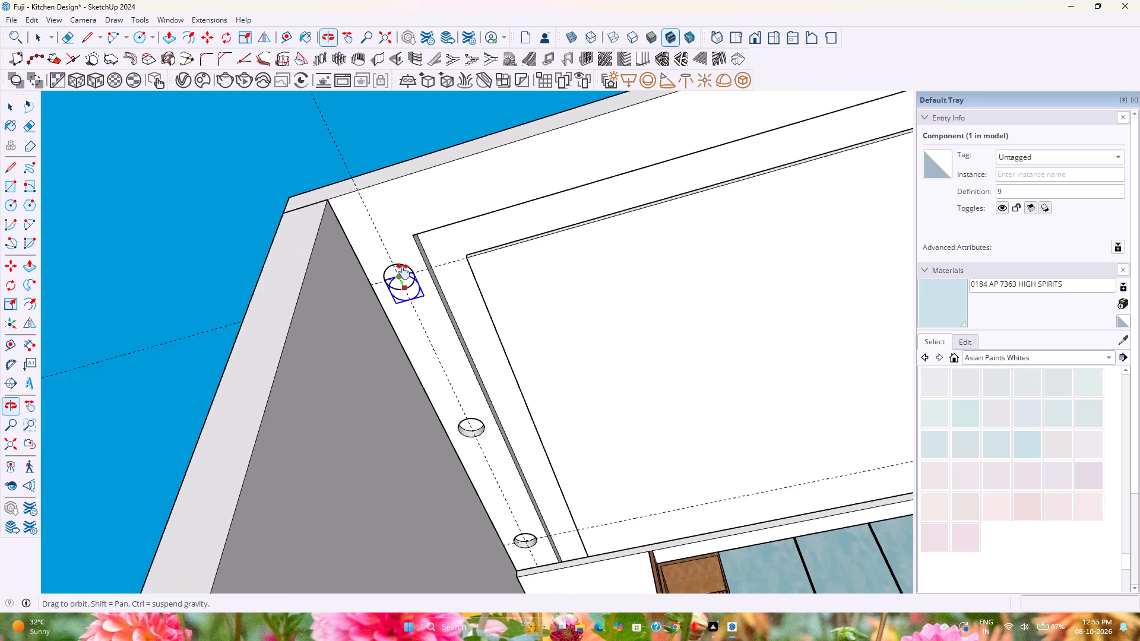
middle_click_drag(403, 272, 388, 242, "shift")
scroll(518, 515, "up", 11)
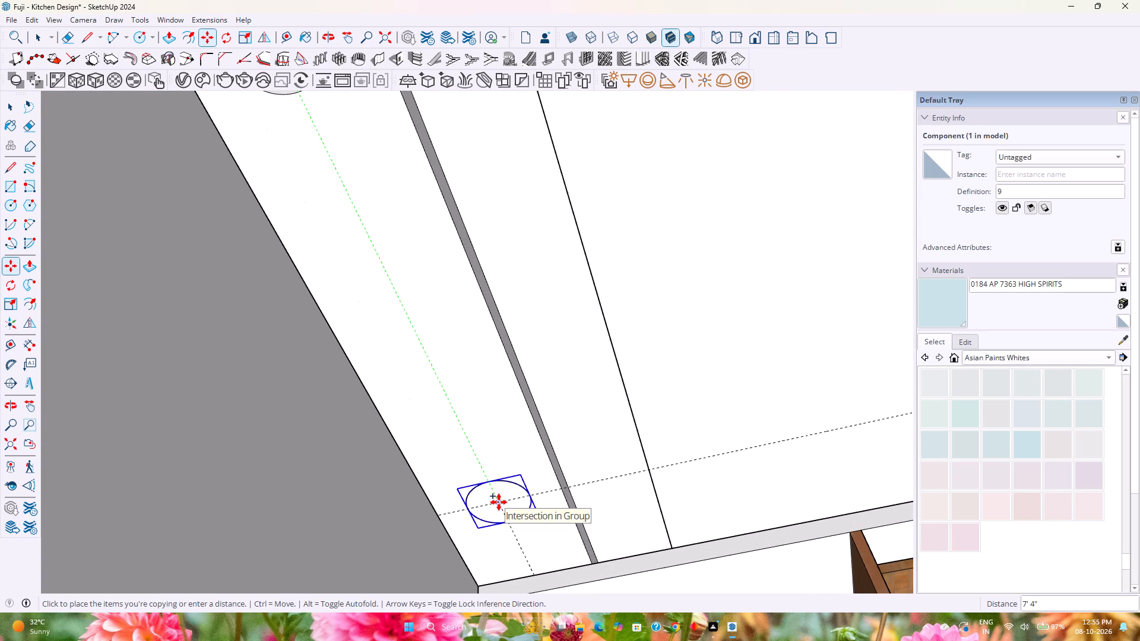
left_click(499, 502)
scroll(495, 478, "down", 5)
key("slash")
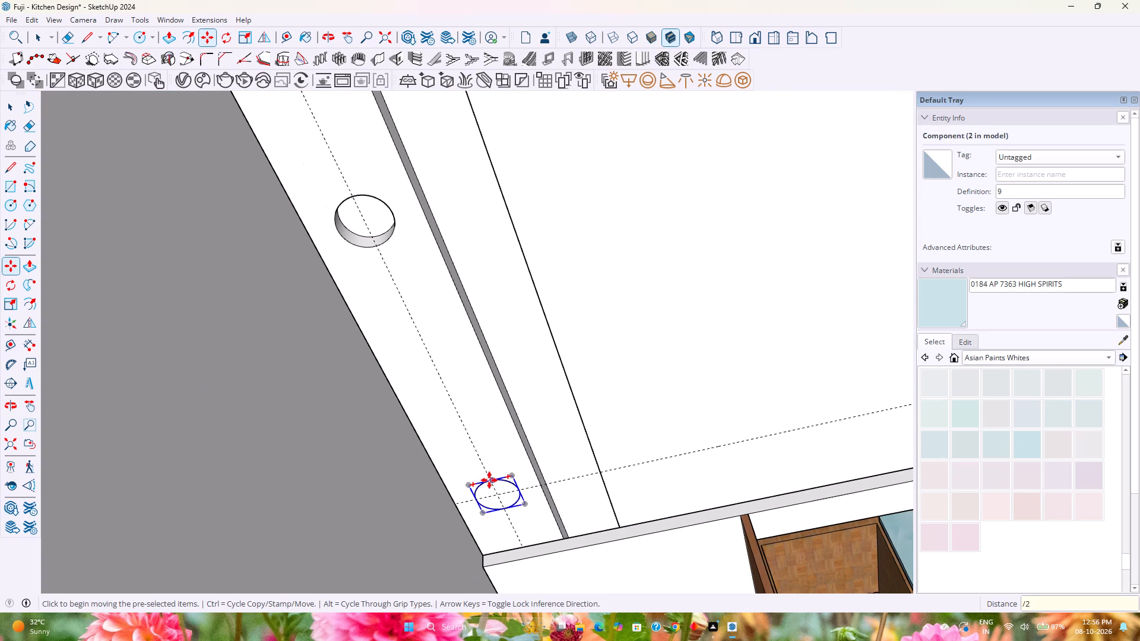
key("2")
key("Return")
scroll(489, 480, "down", 11)
key("space")
scroll(450, 436, "up", 5)
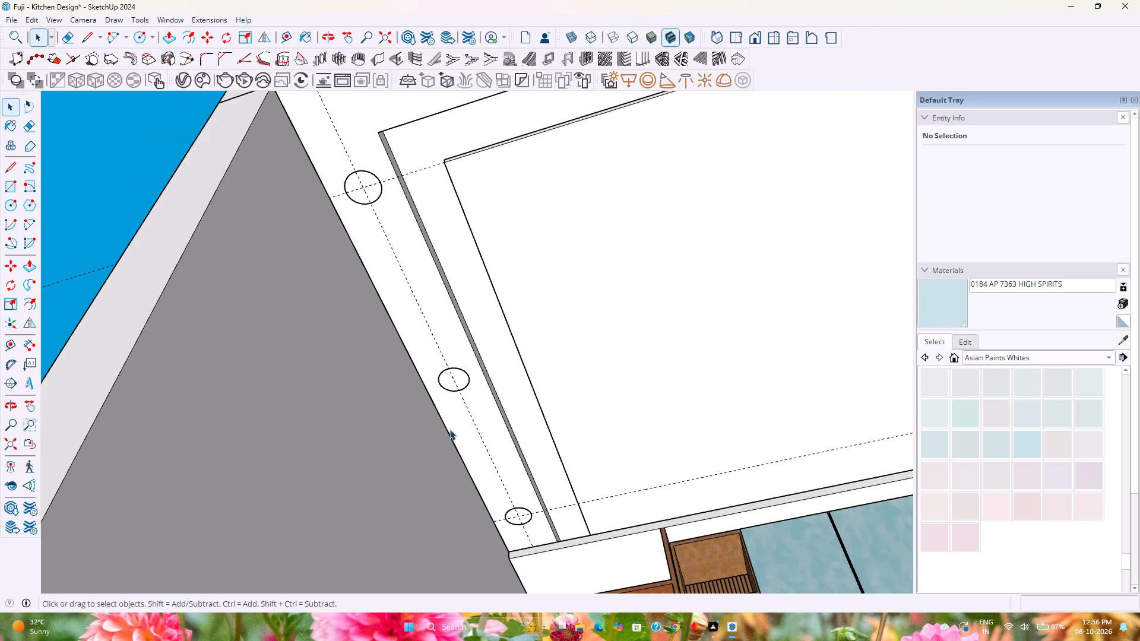
Select all three matching disc components and copy them from their guide to the guide intersections along the ceiling's opposite side.
left_click(461, 374)
right_click(461, 374)
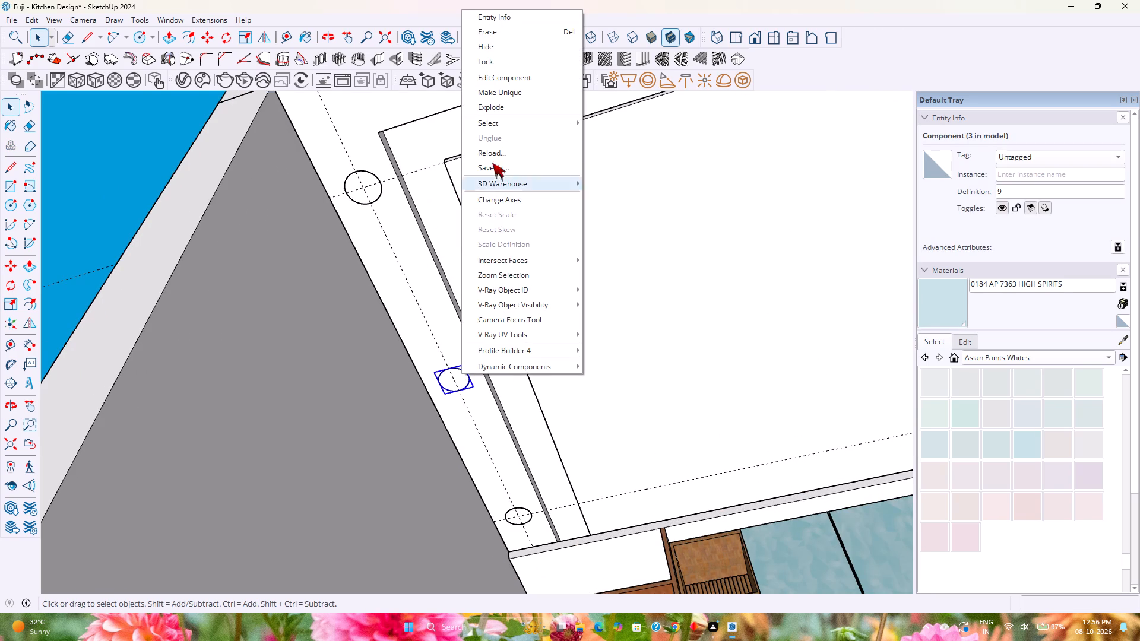
left_click(622, 142)
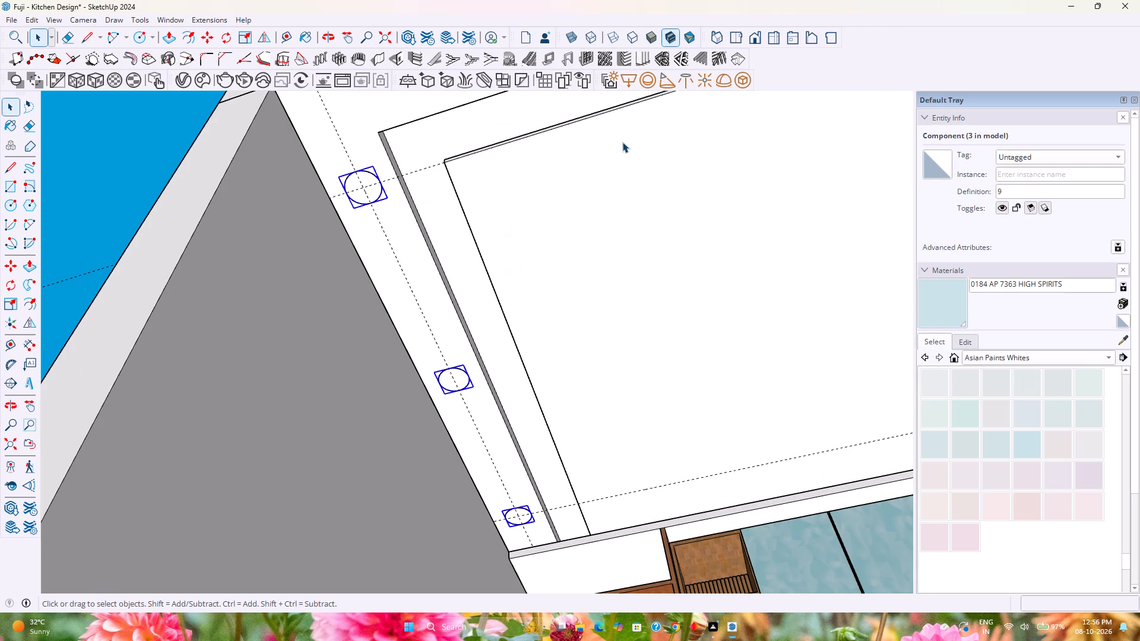
key("m")
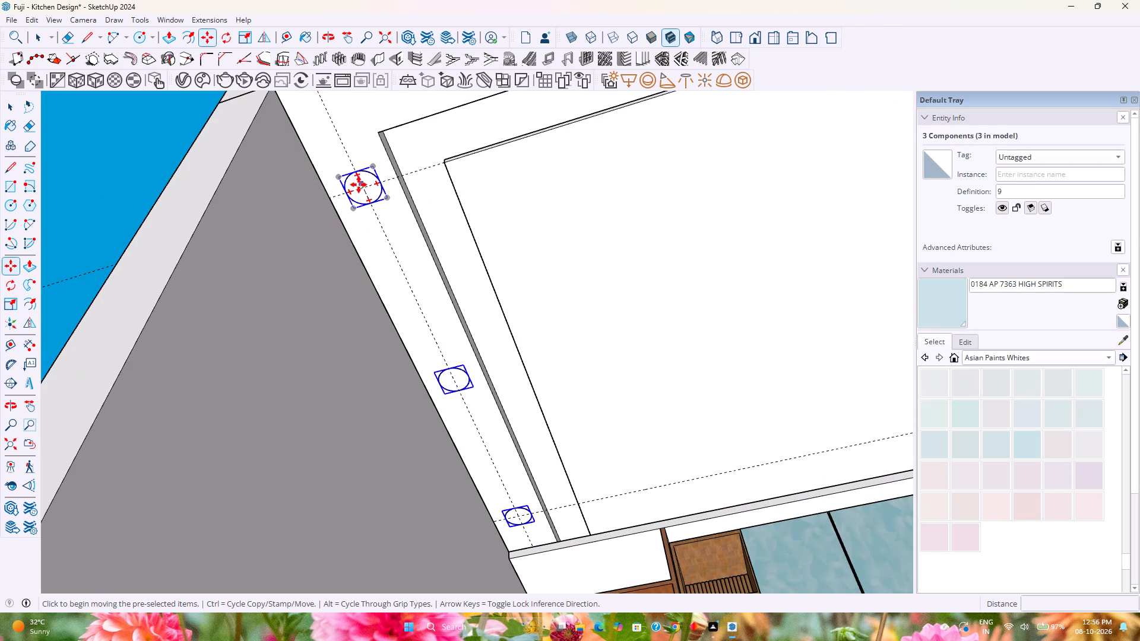
left_click(363, 189)
scroll(414, 189, "down", 9)
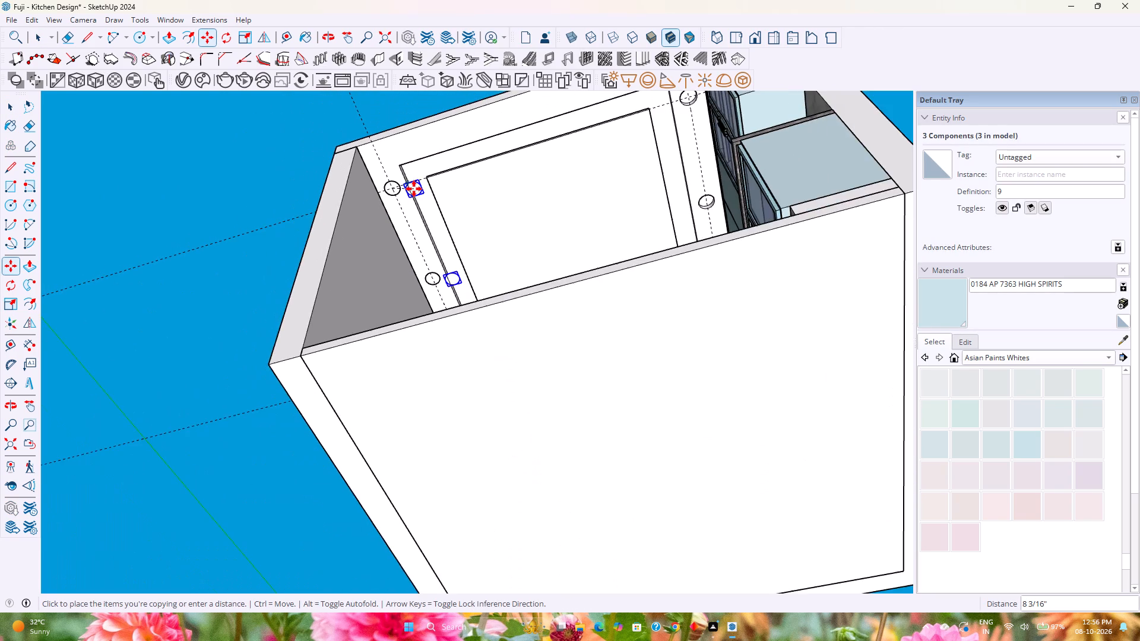
scroll(414, 189, "down", 2)
middle_click_drag(414, 189, 362, 296, "shift")
scroll(529, 242, "up", 2)
scroll(595, 218, "up", 9)
left_click(594, 233)
middle_click_drag(537, 252, 575, 286)
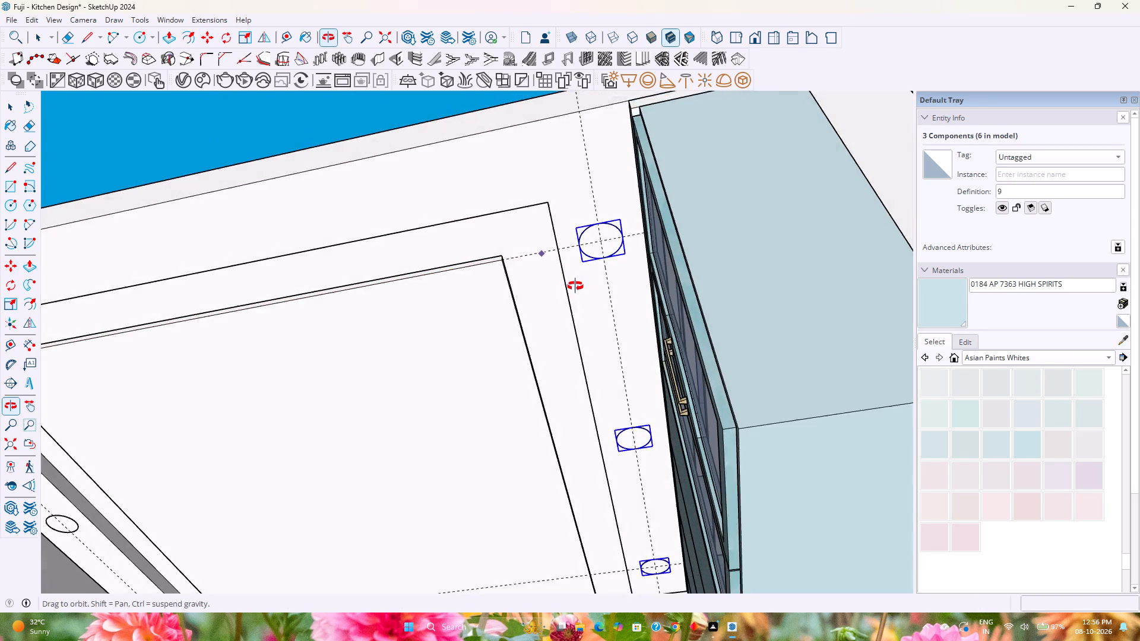
middle_click_drag(575, 286, 577, 286)
key("Escape")
key("space")
key("Escape")
Open a copied disc component and offset its circular edge inward, entering 1" before changing the offset to 0.80".
double_click(609, 252)
scroll(610, 249, "up", 2)
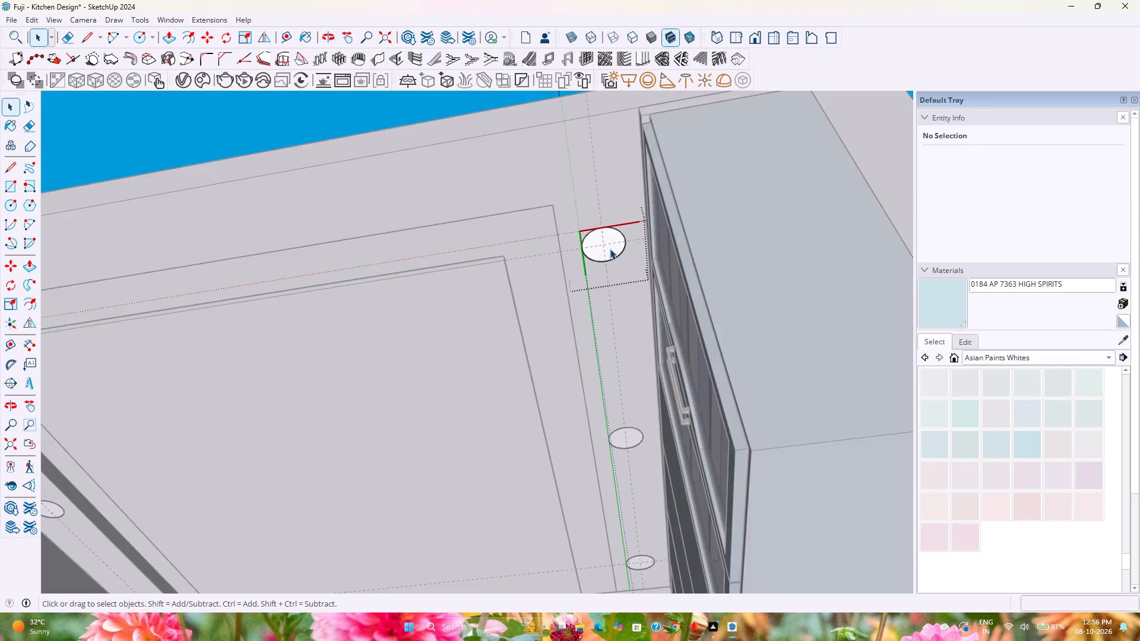
scroll(610, 249, "up", 12)
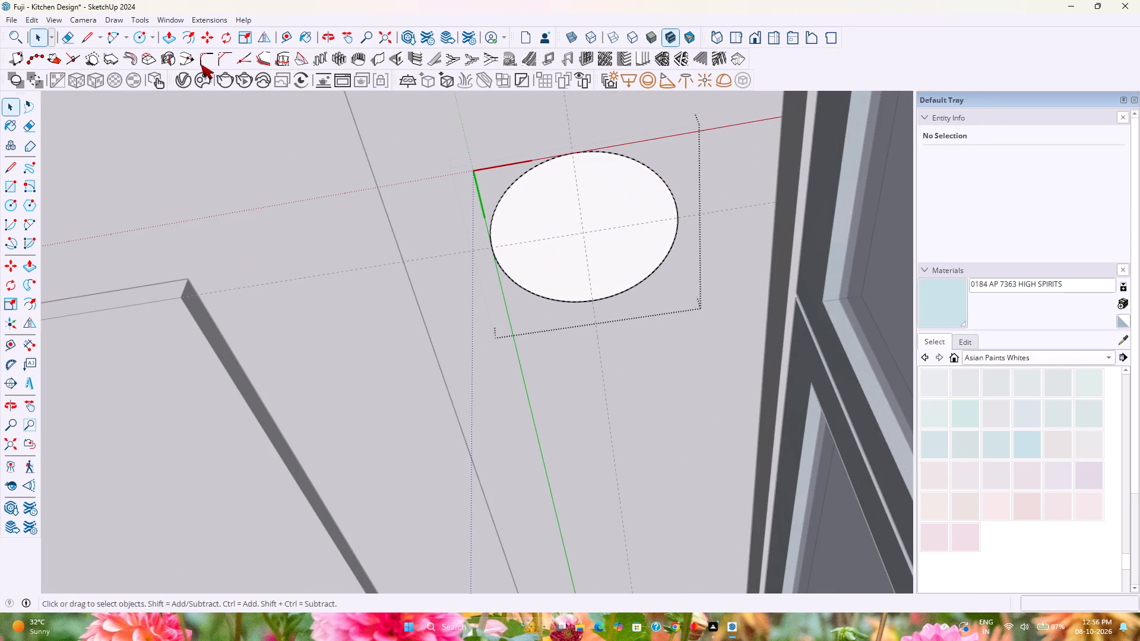
left_click(194, 32)
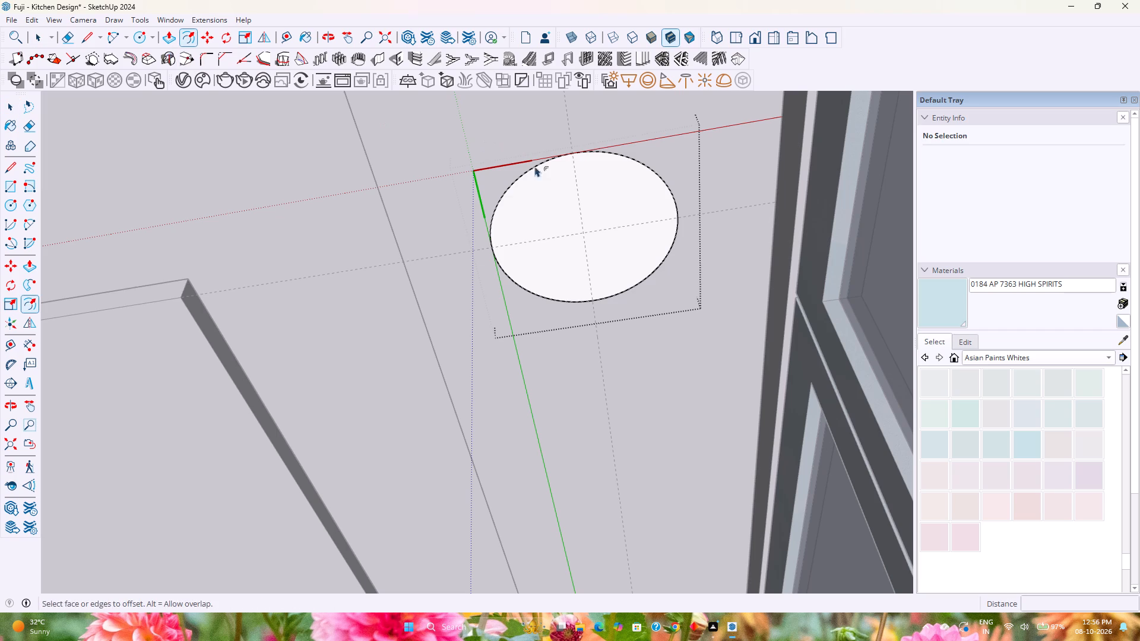
left_click(546, 179)
key("1")
key("Return")
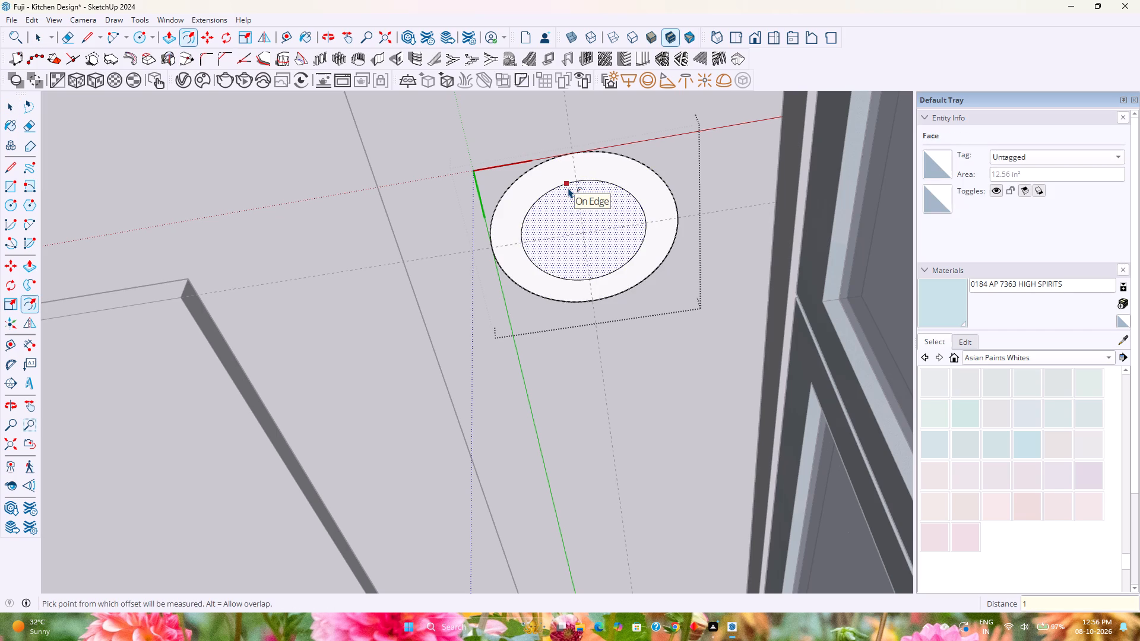
scroll(614, 234, "up", 3)
middle_click_drag(615, 234, 585, 169)
scroll(585, 169, "up", 1)
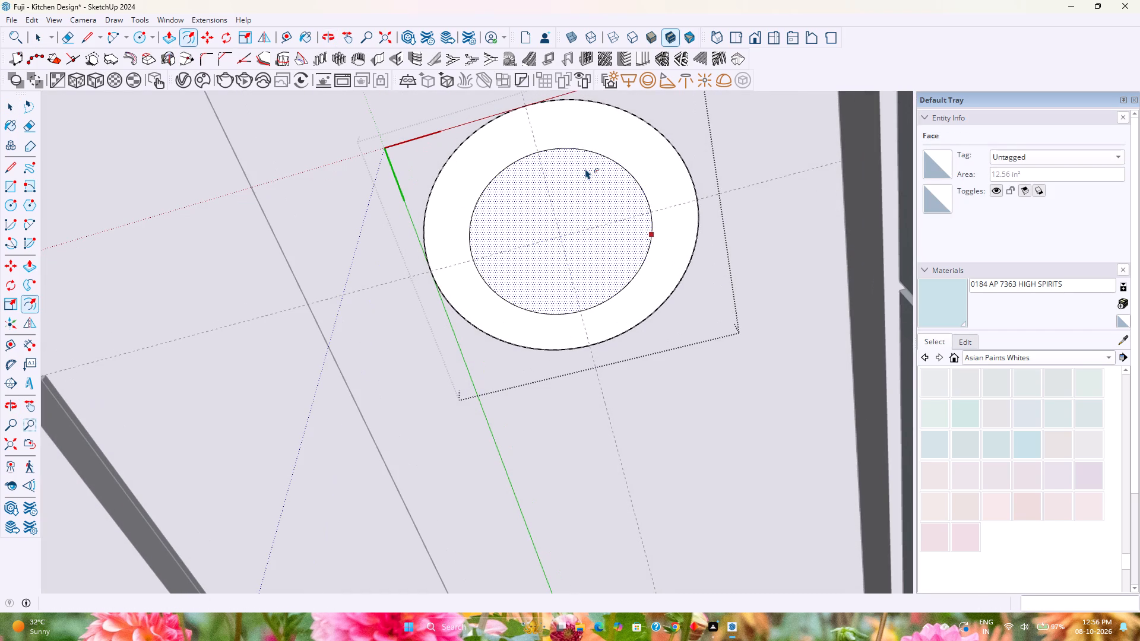
type("0.80")
key("Return")
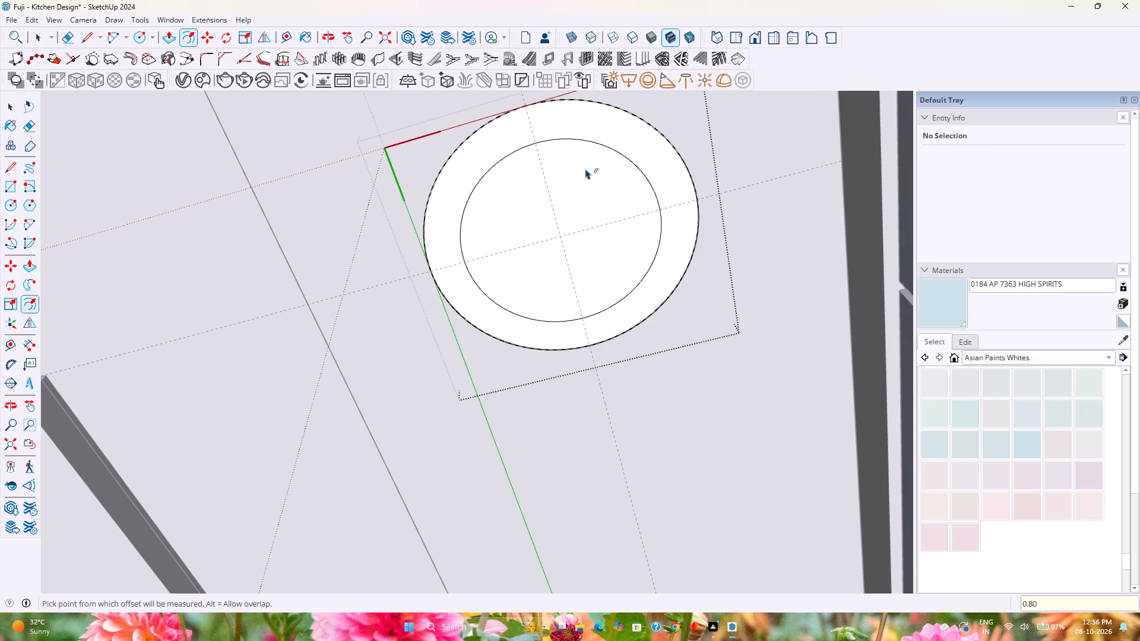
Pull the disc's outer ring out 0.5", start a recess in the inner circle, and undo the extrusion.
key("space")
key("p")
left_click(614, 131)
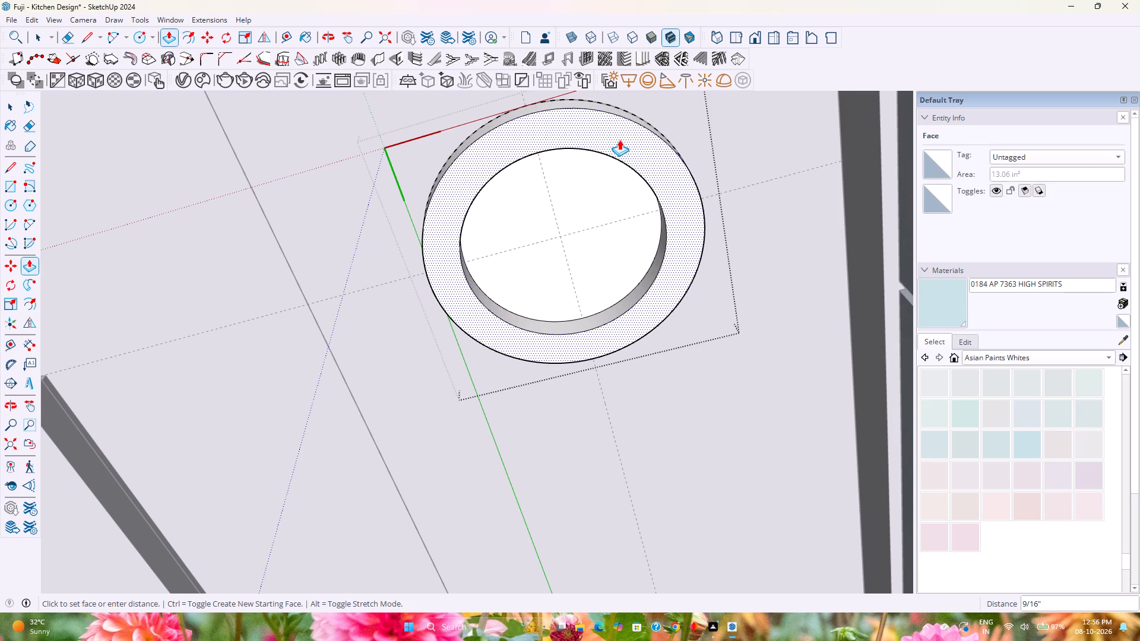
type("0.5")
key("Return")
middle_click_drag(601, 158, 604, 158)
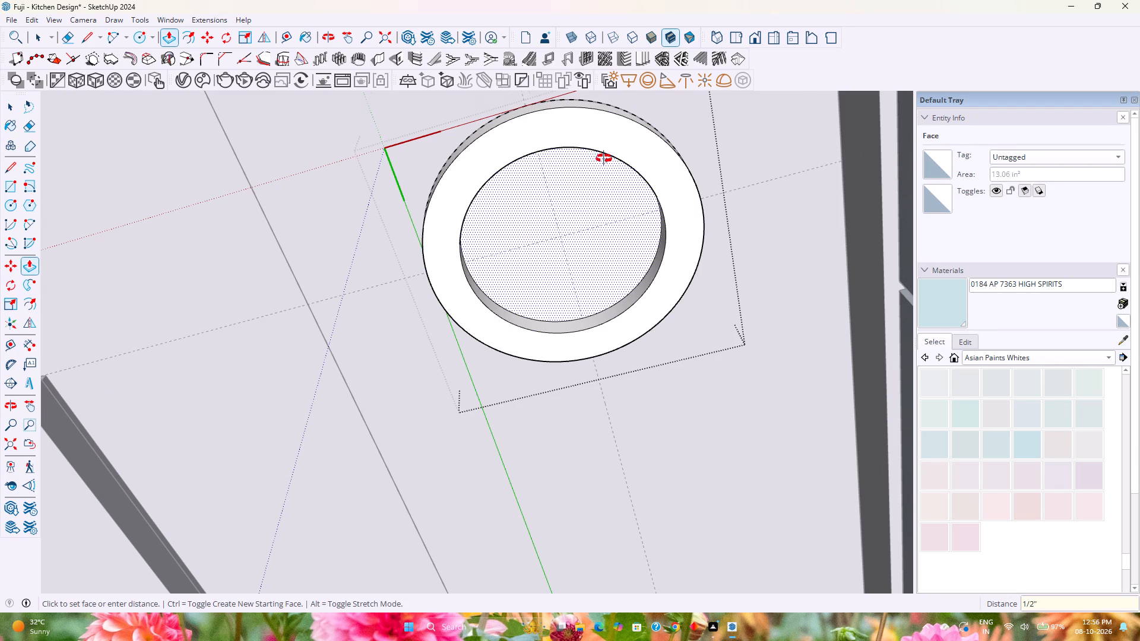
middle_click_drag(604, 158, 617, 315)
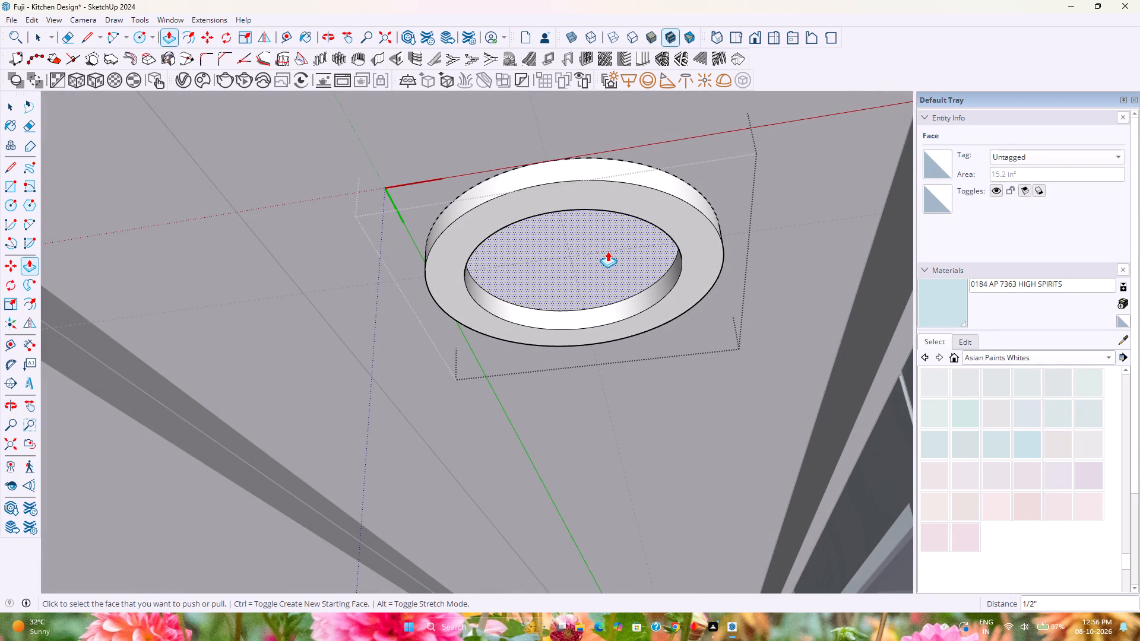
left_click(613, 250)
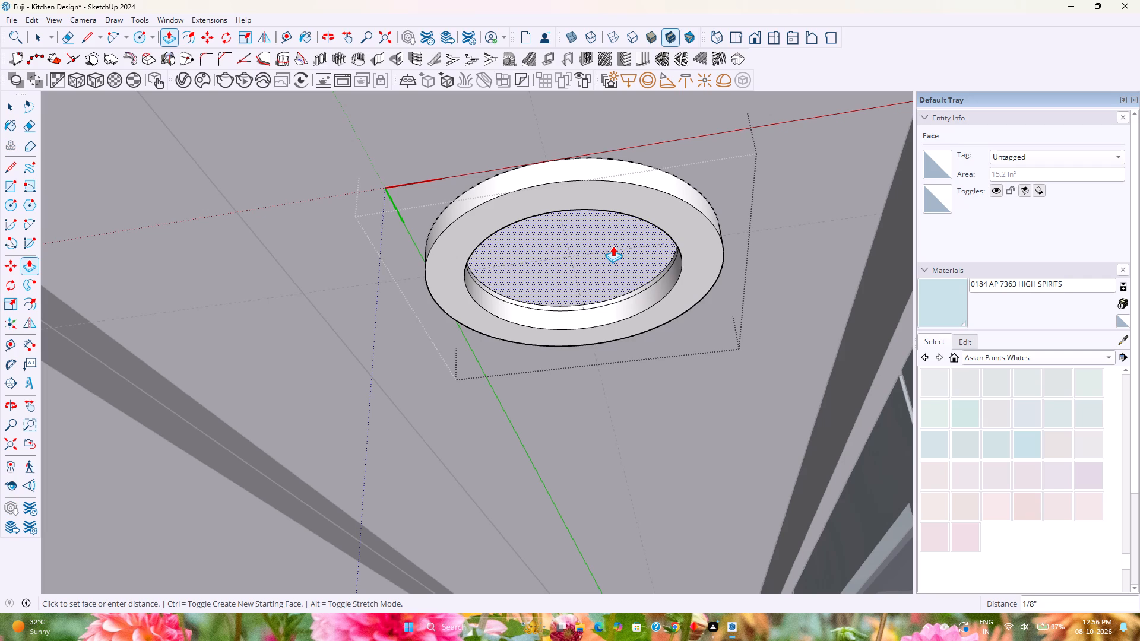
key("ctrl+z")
Pull the disc's outer ring out about 3/16" to form a thin raised rim, and leave the component.
left_click(631, 184)
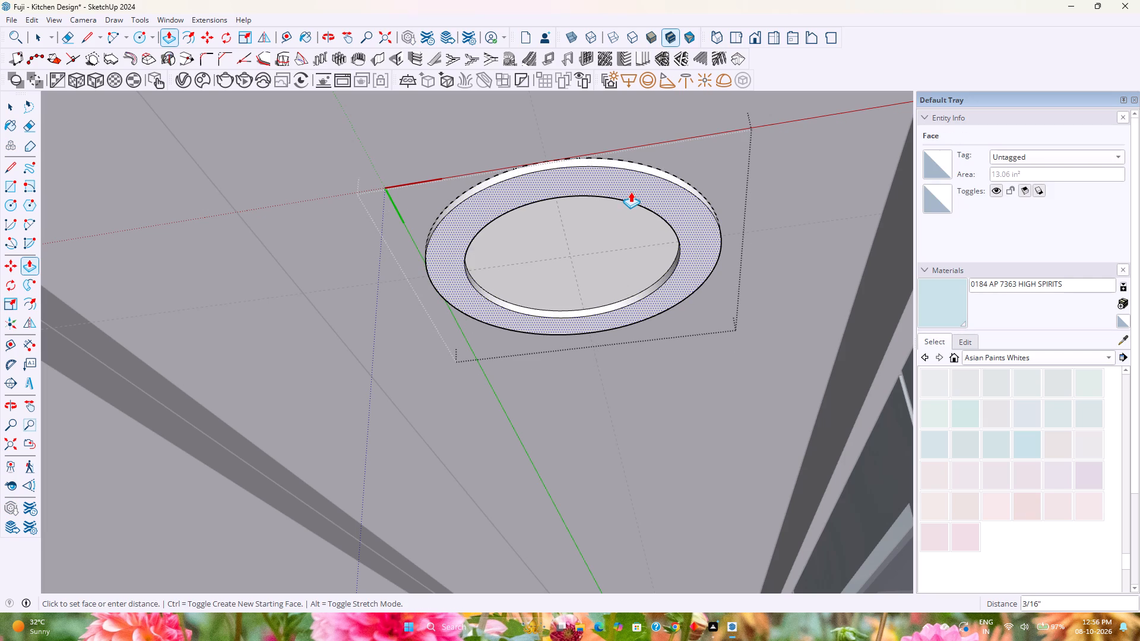
left_click(631, 192)
left_click(616, 224)
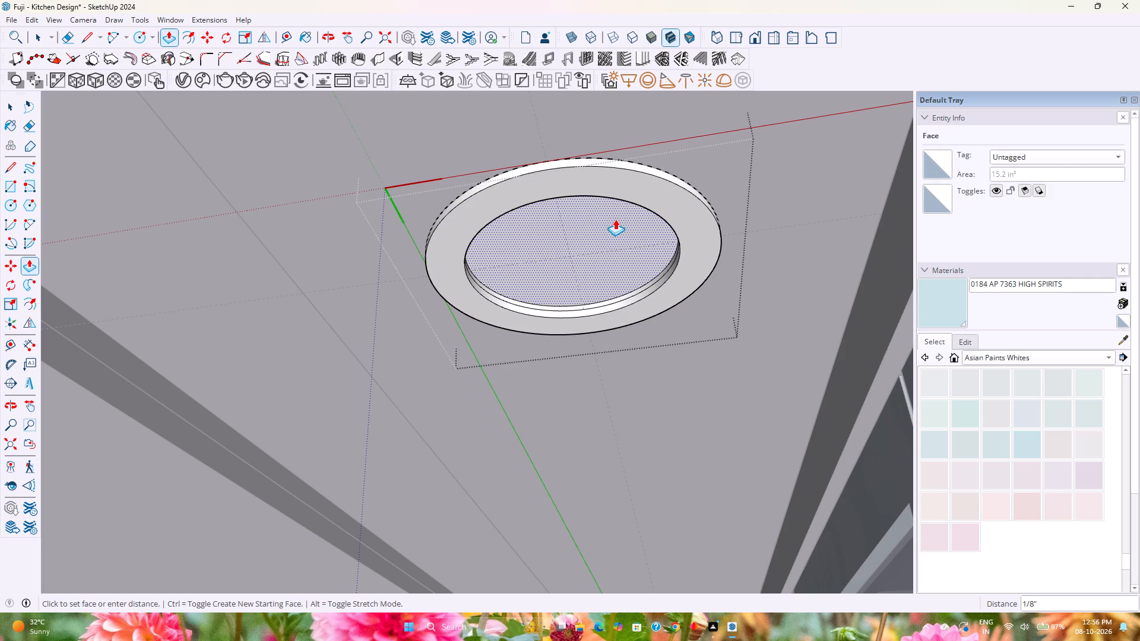
key("Escape")
scroll(615, 219, "down", 5)
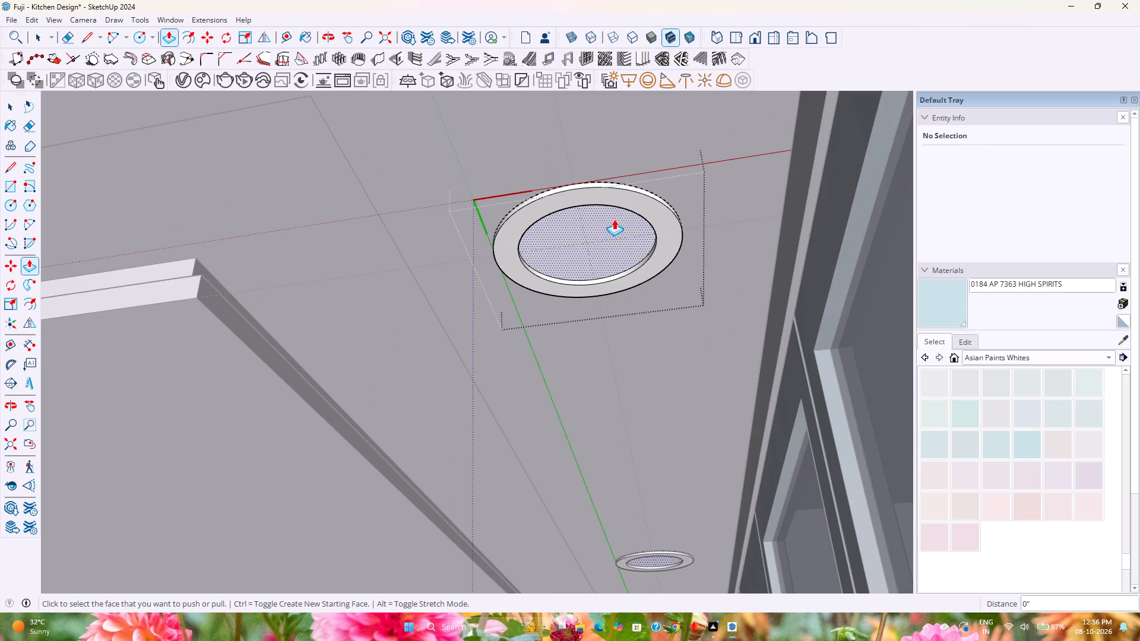
key("Escape")
key("Escape")
key("space")
key("Escape")
Delete all guides from the model.
scroll(614, 219, "down", 8)
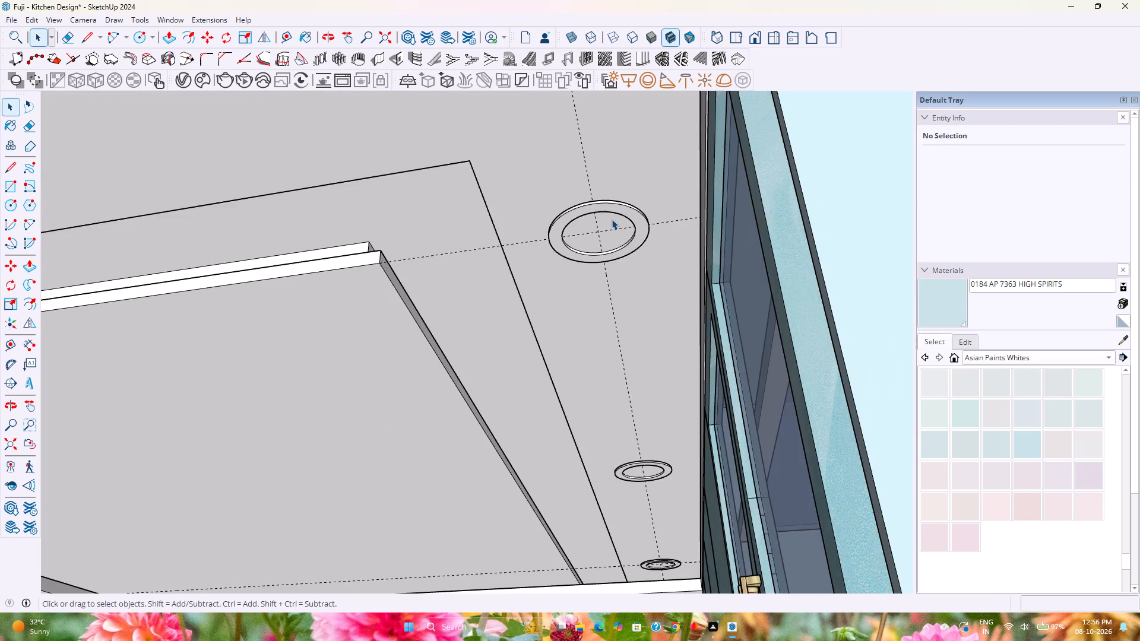
scroll(612, 219, "down", 9)
scroll(610, 220, "up", 10)
scroll(609, 223, "down", 5)
scroll(512, 226, "down", 2)
middle_click_drag(512, 226, 704, 247, "shift")
scroll(500, 229, "down", 2)
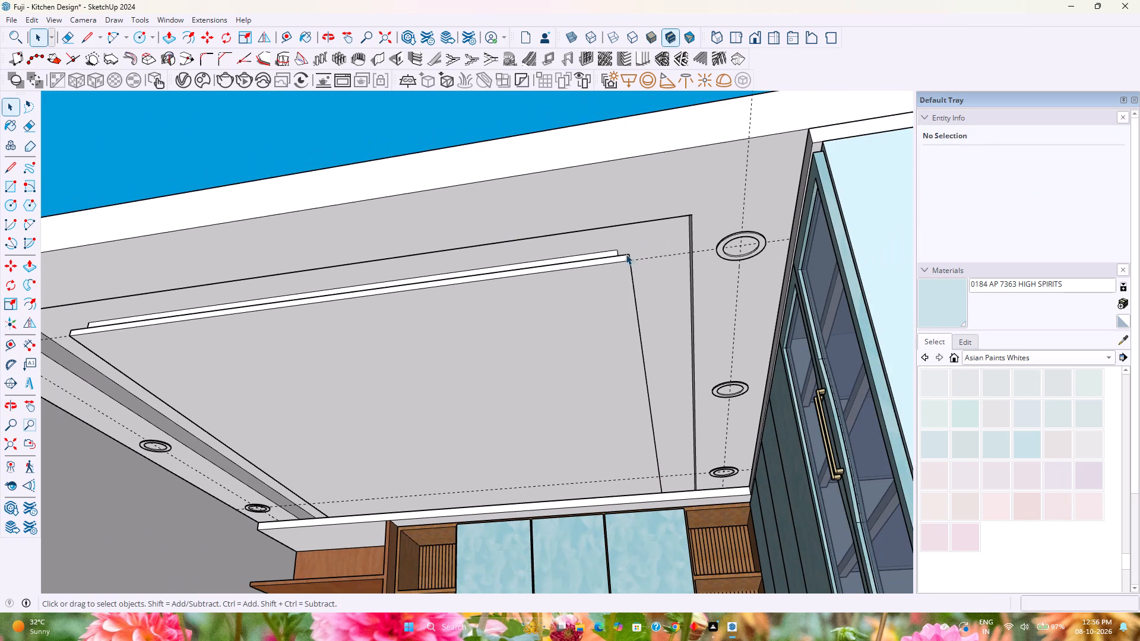
left_click(30, 18)
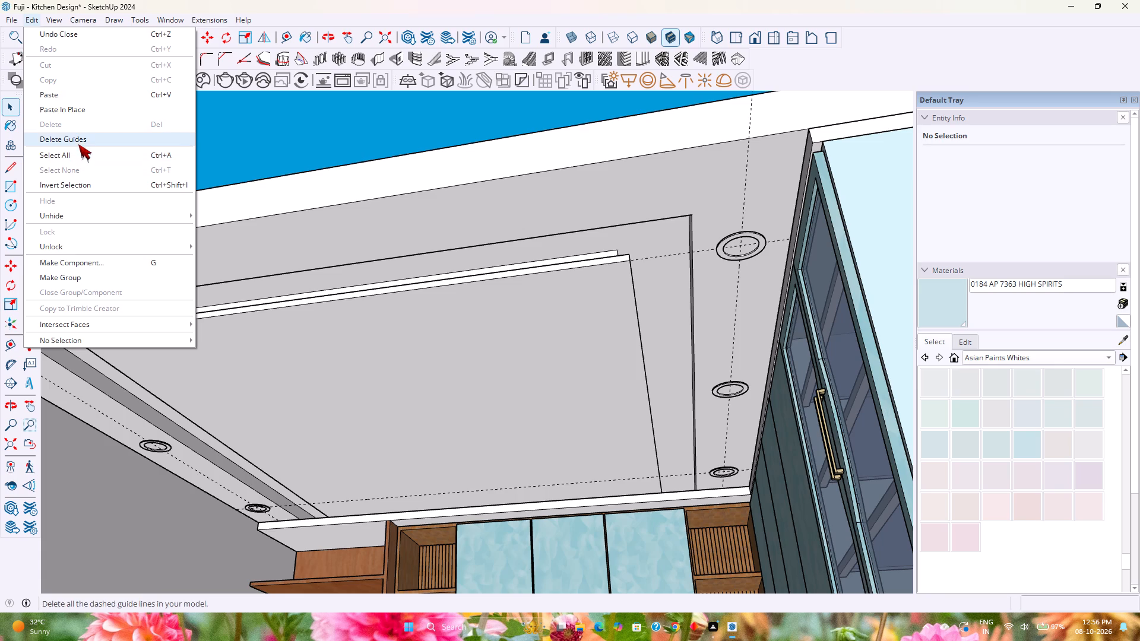
left_click(78, 144)
Switch to the standard Front view of the kitchen and save the model.
scroll(318, 338, "down", 5)
middle_click_drag(327, 335, 444, 315)
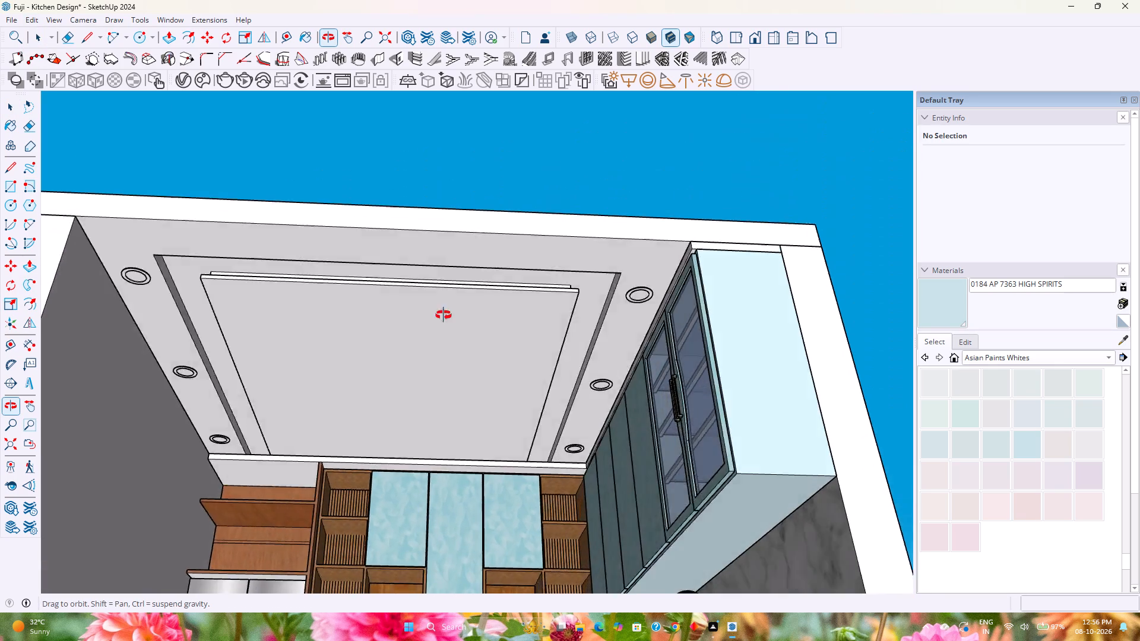
middle_click_drag(444, 315, 458, 265)
scroll(452, 264, "up", 2)
middle_click_drag(452, 264, 438, 362)
scroll(438, 362, "up", 1)
scroll(436, 327, "down", 2)
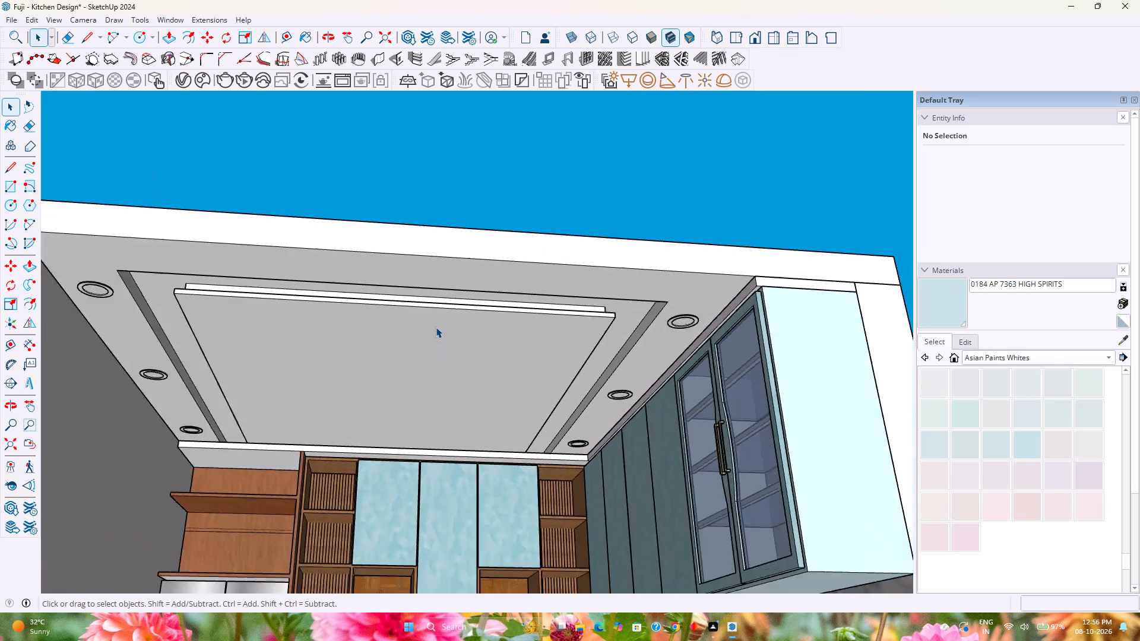
scroll(436, 327, "down", 4)
left_click(758, 36)
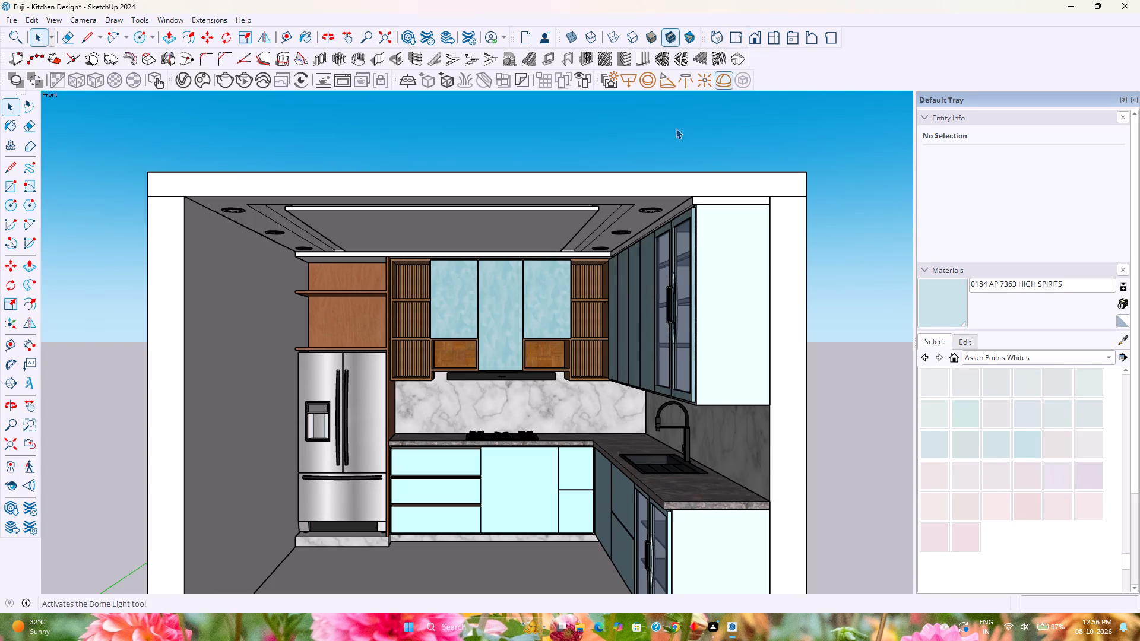
key("ctrl+s")
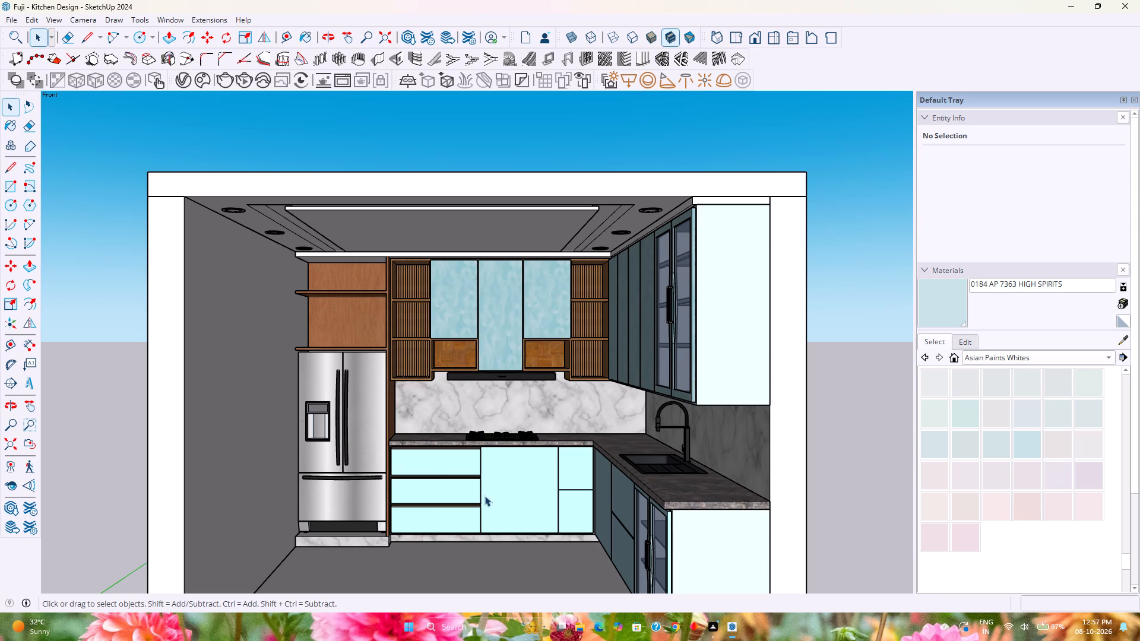
Open the Colors material collection and pick the white Color M00 as the paint for the ceiling.
scroll(525, 510, "up", 4)
middle_click(525, 510, "shift")
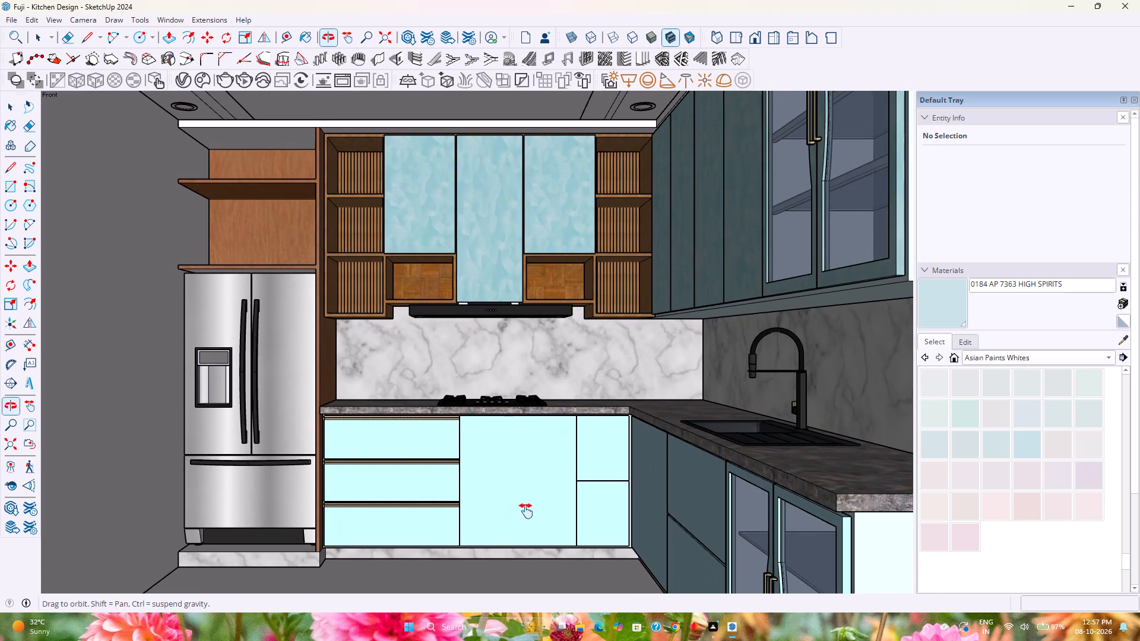
scroll(534, 483, "down", 3)
middle_click_drag(490, 416, 541, 519, "shift")
middle_click_drag(546, 514, 504, 370)
scroll(504, 370, "down", 2)
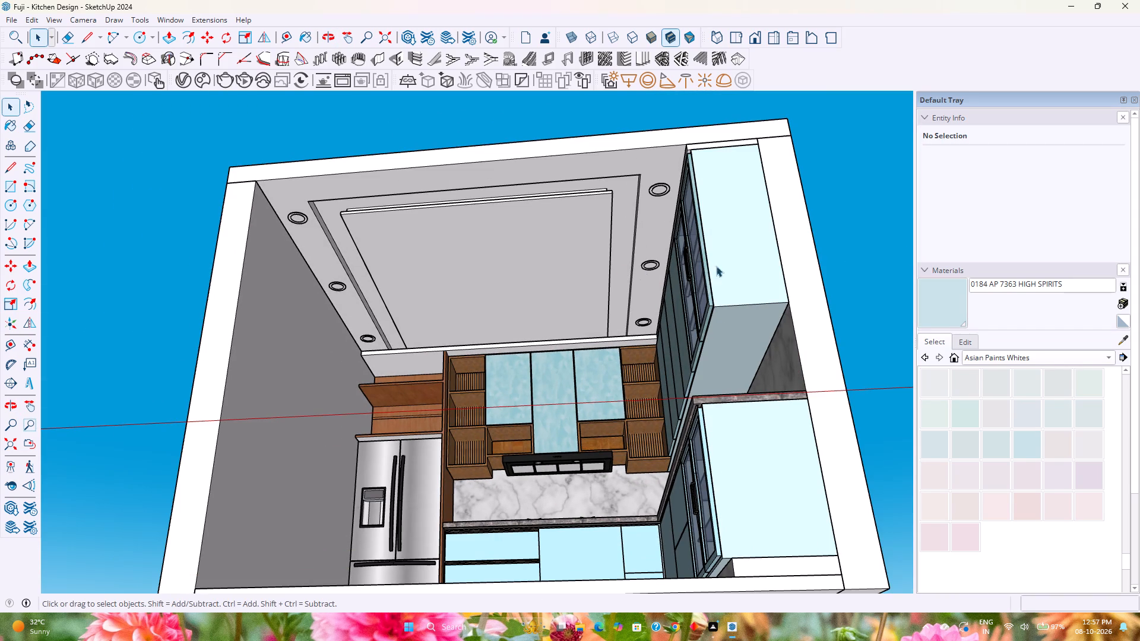
left_click(1008, 356)
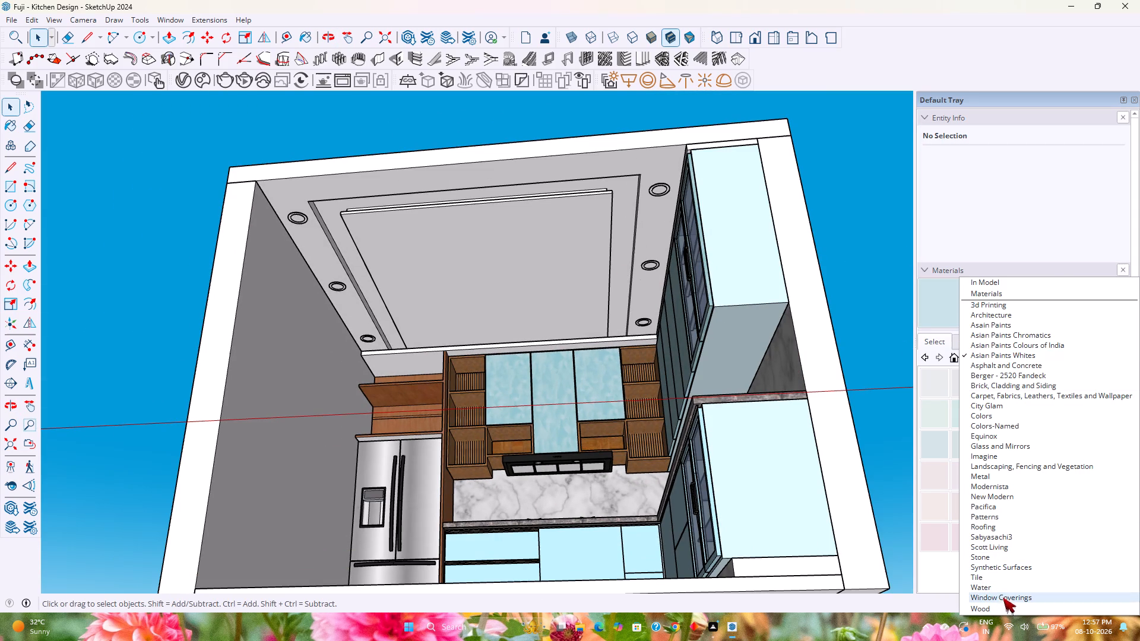
left_click(996, 417)
scroll(989, 532, "down", 2)
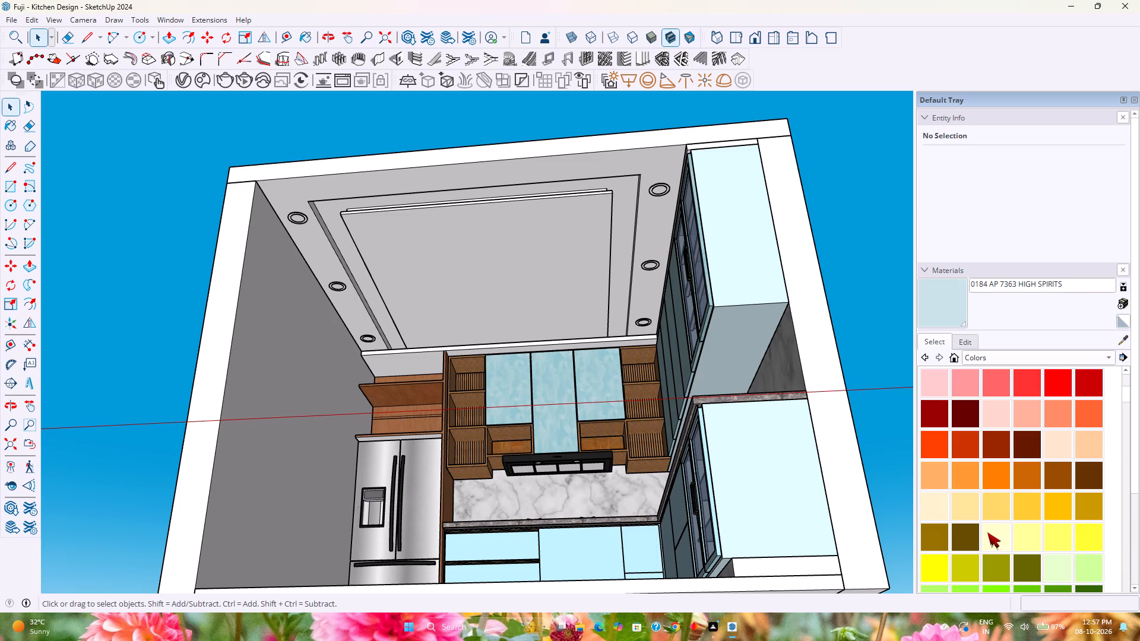
scroll(987, 532, "down", 16)
scroll(952, 426, "up", 2)
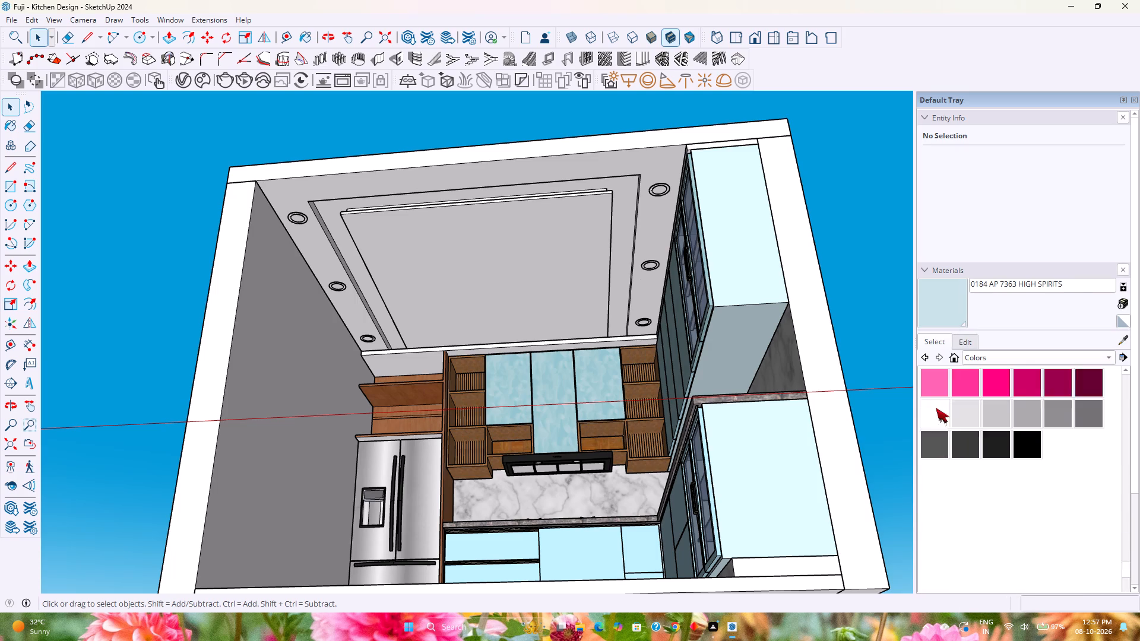
scroll(936, 408, "up", 1)
left_click(940, 448)
Undo painting the whole room group, open it, and paint the ceiling's outer border and centre panel with Color M00.
left_click(492, 244)
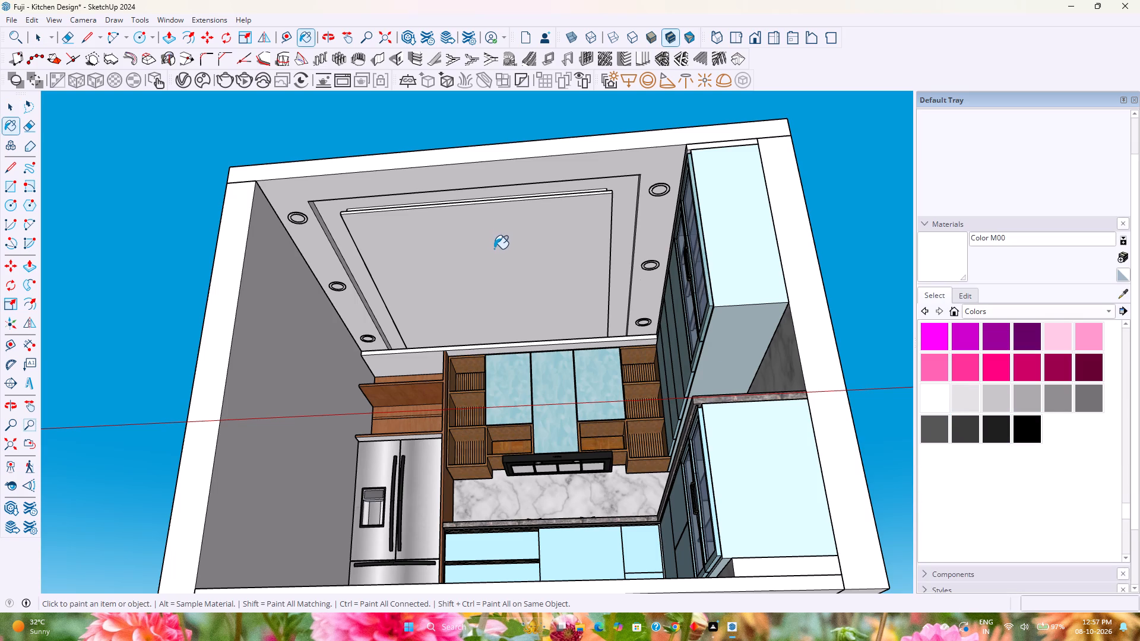
key("ctrl+z")
key("space")
double_click(497, 258)
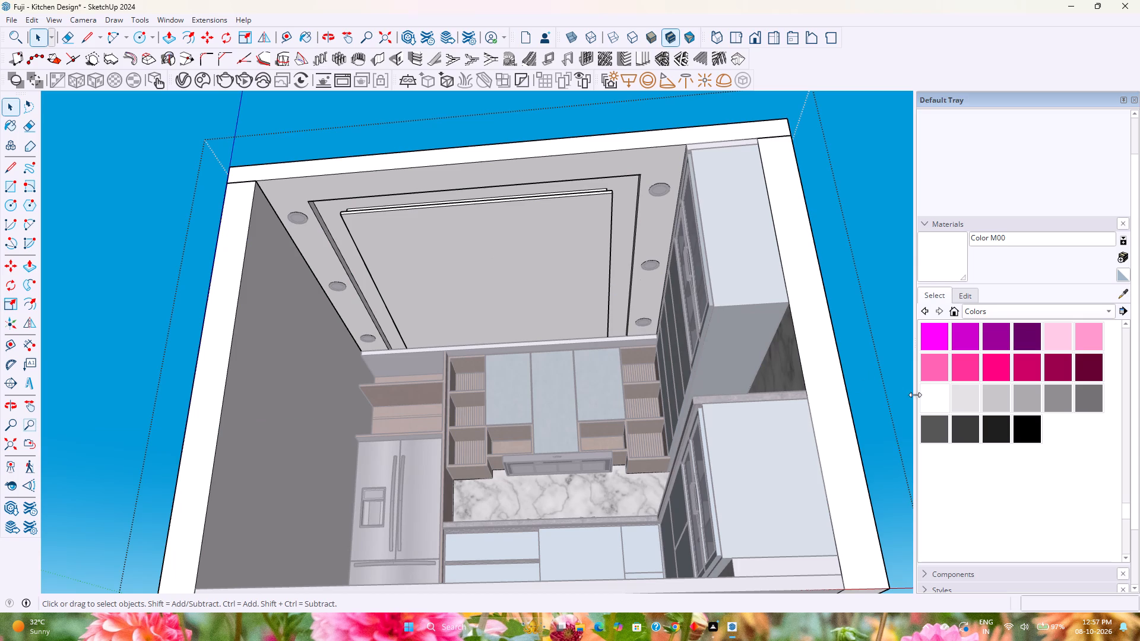
left_click(932, 400)
left_click(666, 175)
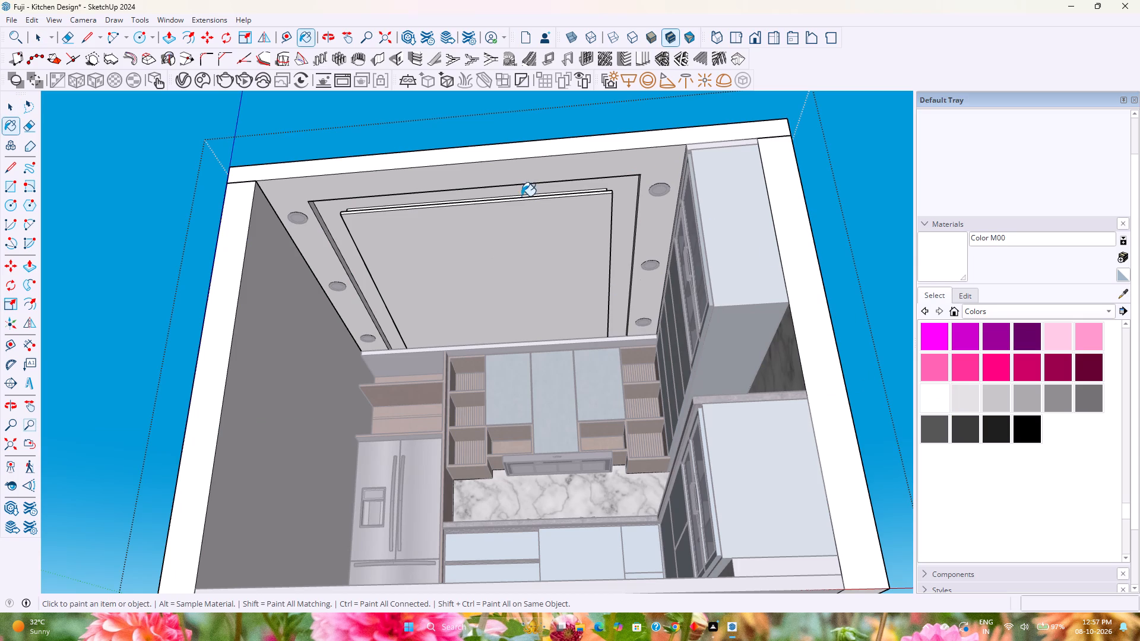
left_click(323, 249)
left_click(416, 256)
scroll(440, 249, "up", 4)
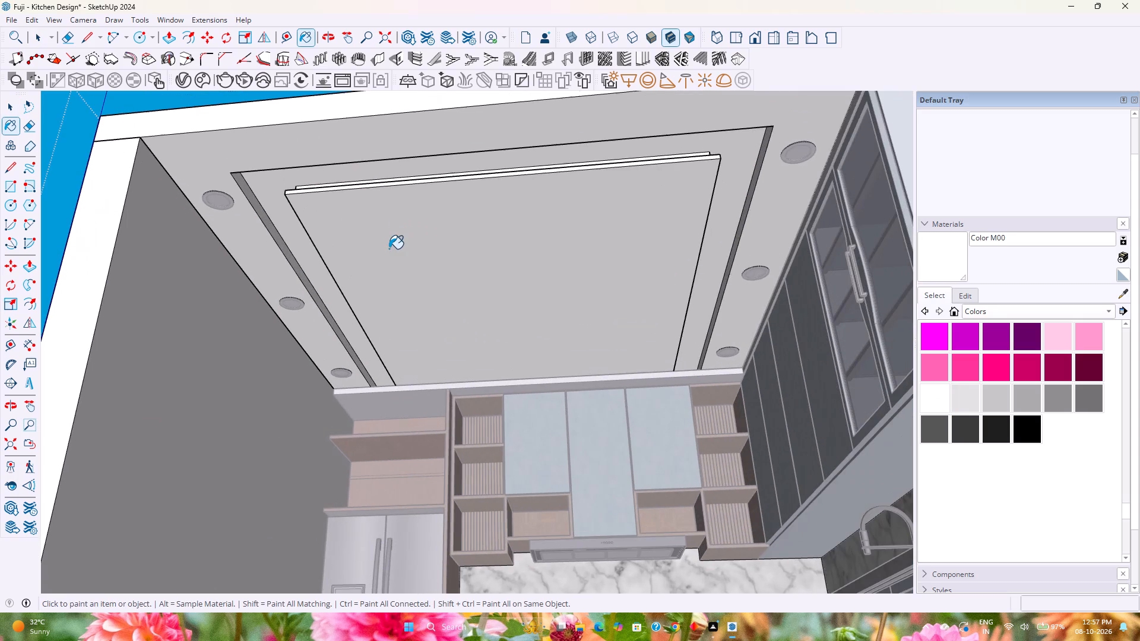
scroll(311, 322, "down", 1)
key("Escape")
key("space")
key("Escape")
key("Escape")
scroll(301, 320, "down", 3)
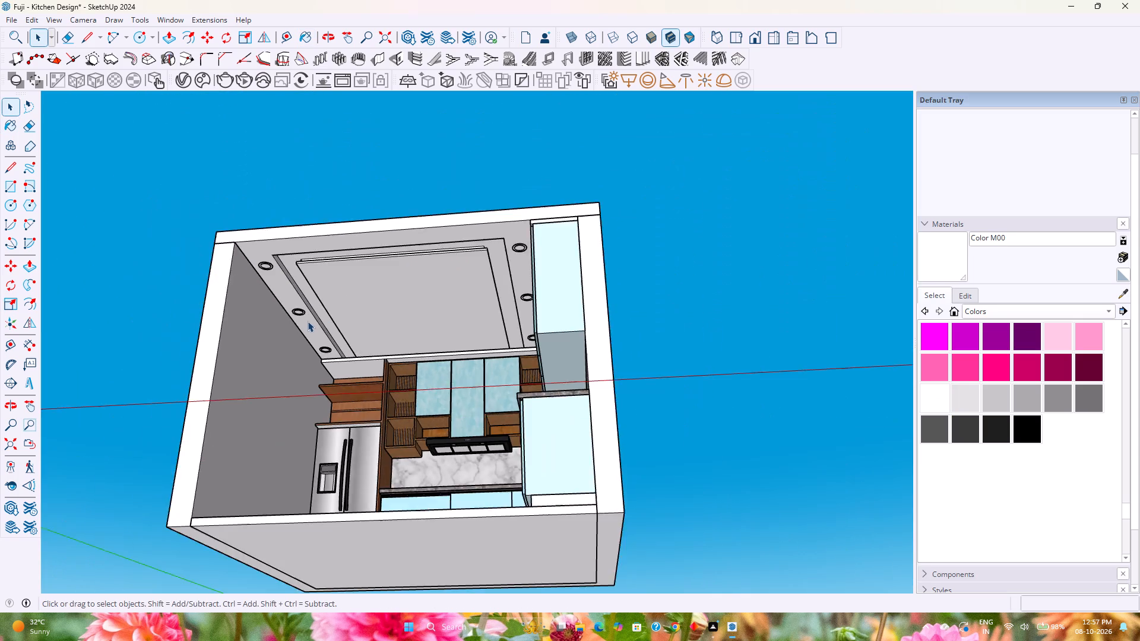
Save the kitchen model with its white-painted ceiling.
scroll(308, 321, "down", 6)
left_click(591, 330)
middle_click_drag(470, 314, 535, 404)
scroll(458, 282, "up", 4)
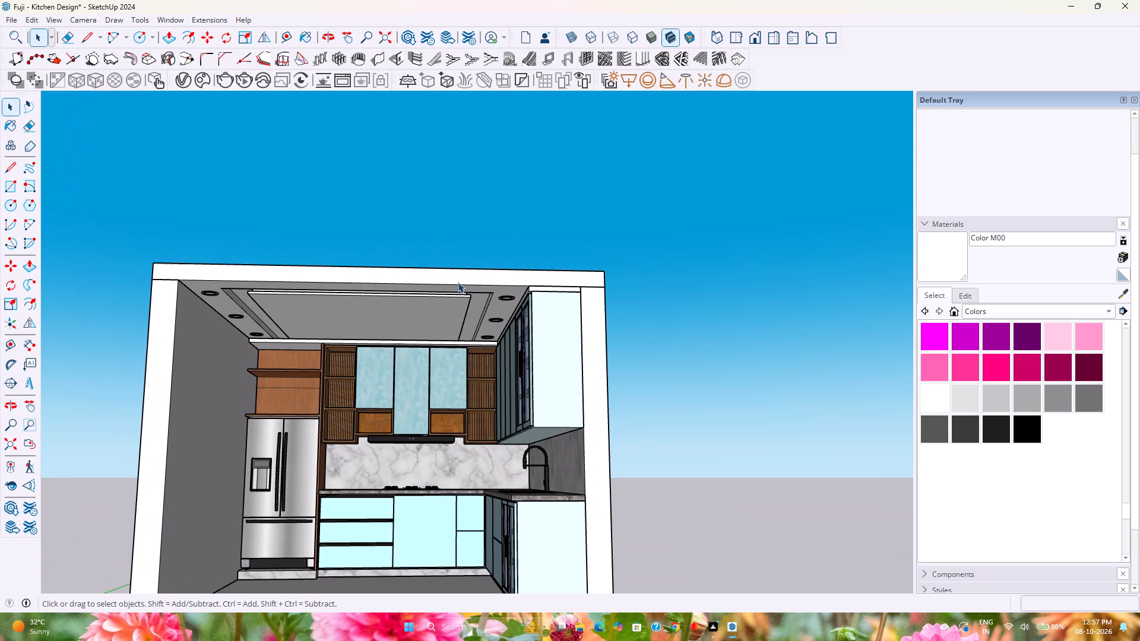
middle_click_drag(474, 326, 492, 280, "shift")
middle_click_drag(489, 302, 519, 348)
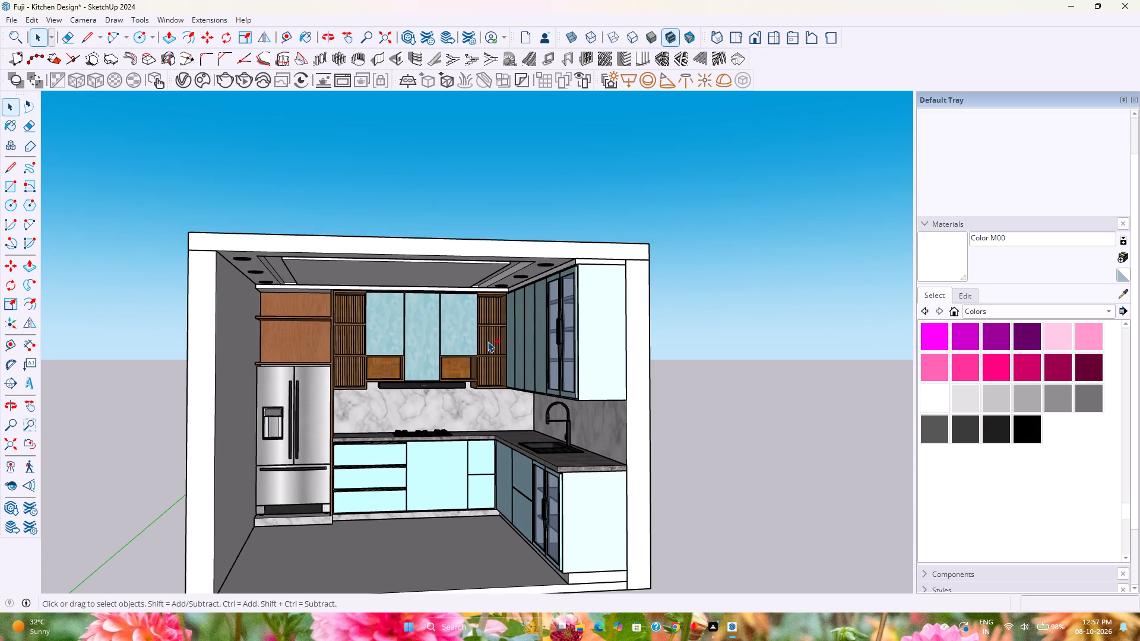
key("ctrl+s")
Examine the kitchen interior up close from the standard Front view, including the ceiling fixtures, cabinets and backsplash.
left_click(758, 45)
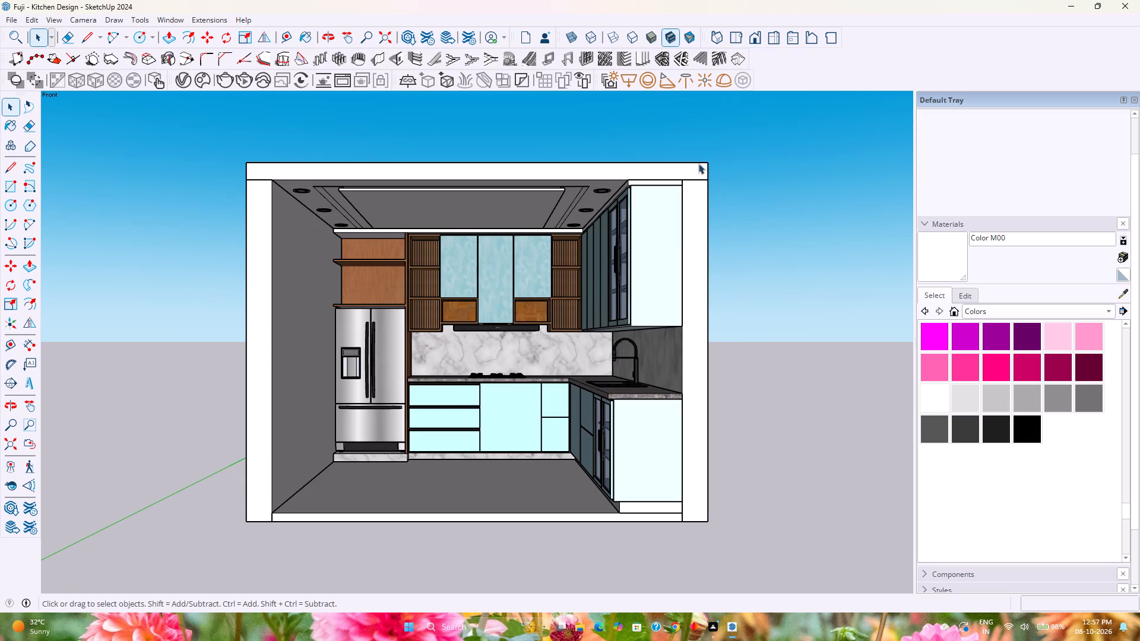
scroll(484, 358, "up", 2)
middle_click_drag(480, 373, 484, 386, "shift")
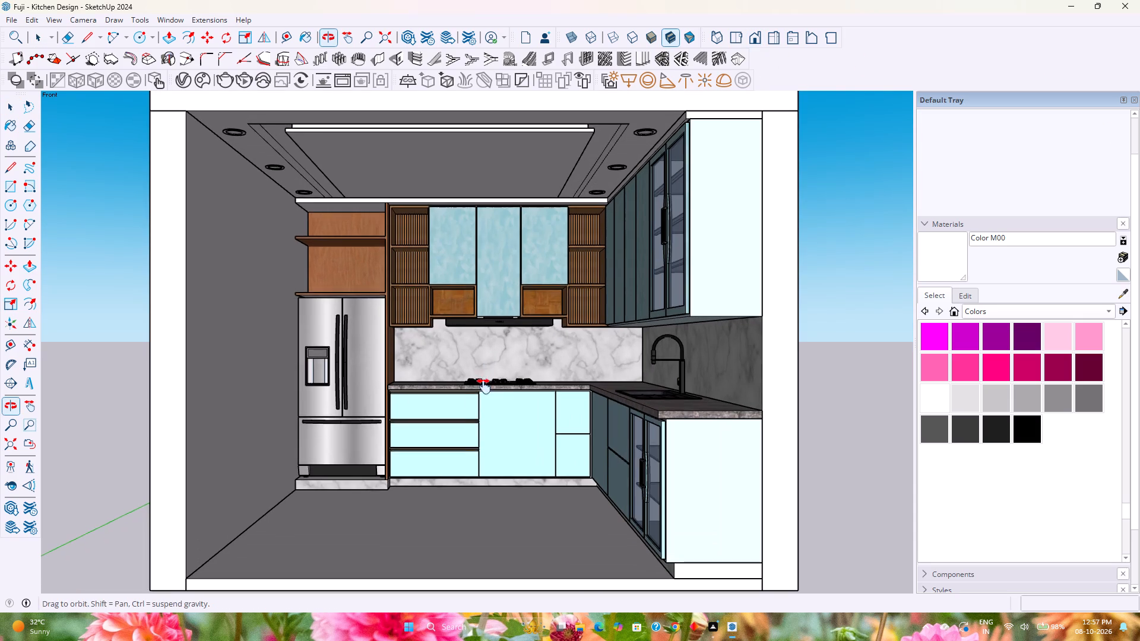
middle_click_drag(484, 386, 473, 386, "shift")
scroll(473, 386, "up", 2)
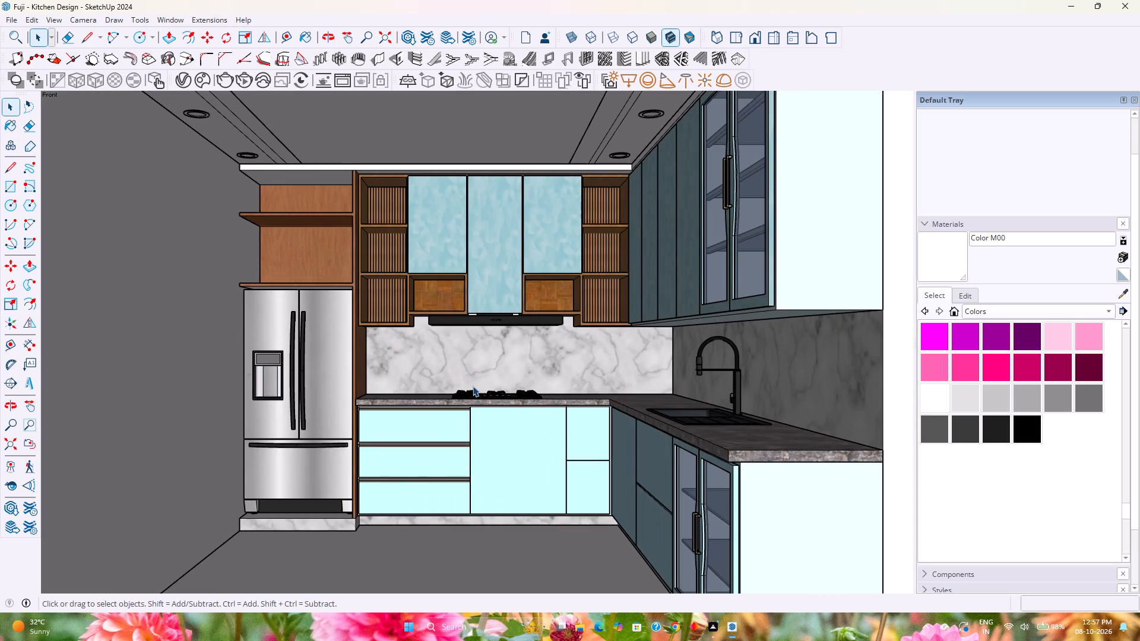
scroll(473, 386, "up", 1)
middle_click_drag(497, 373, 486, 376, "shift")
scroll(486, 376, "up", 1)
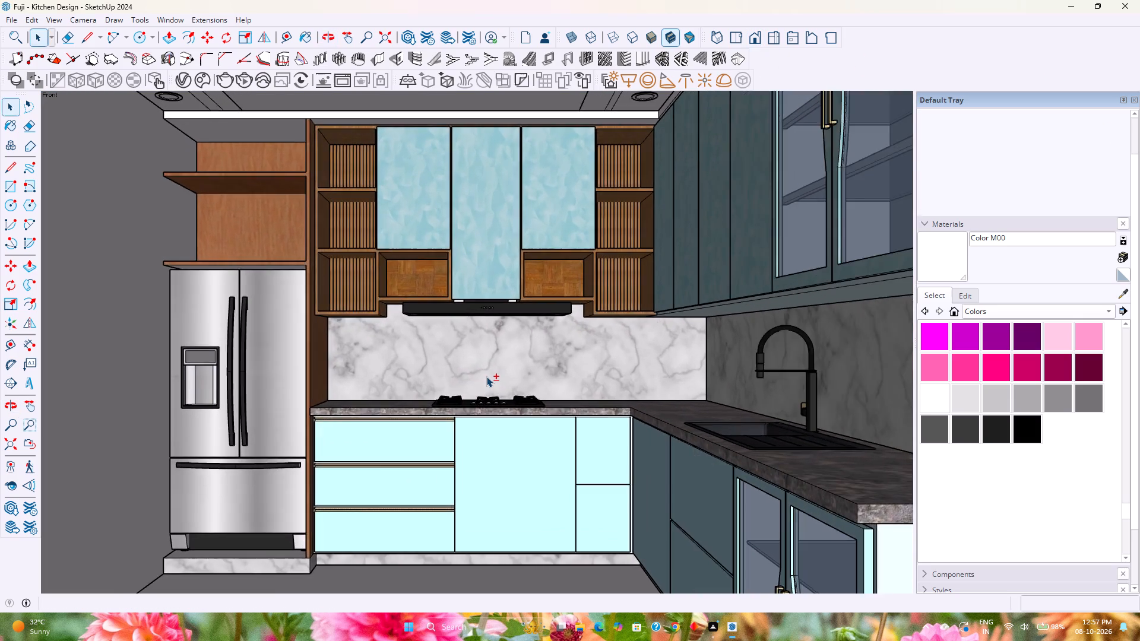
scroll(486, 376, "up", 1)
scroll(495, 376, "down", 1)
middle_click_drag(495, 376, 504, 413, "shift")
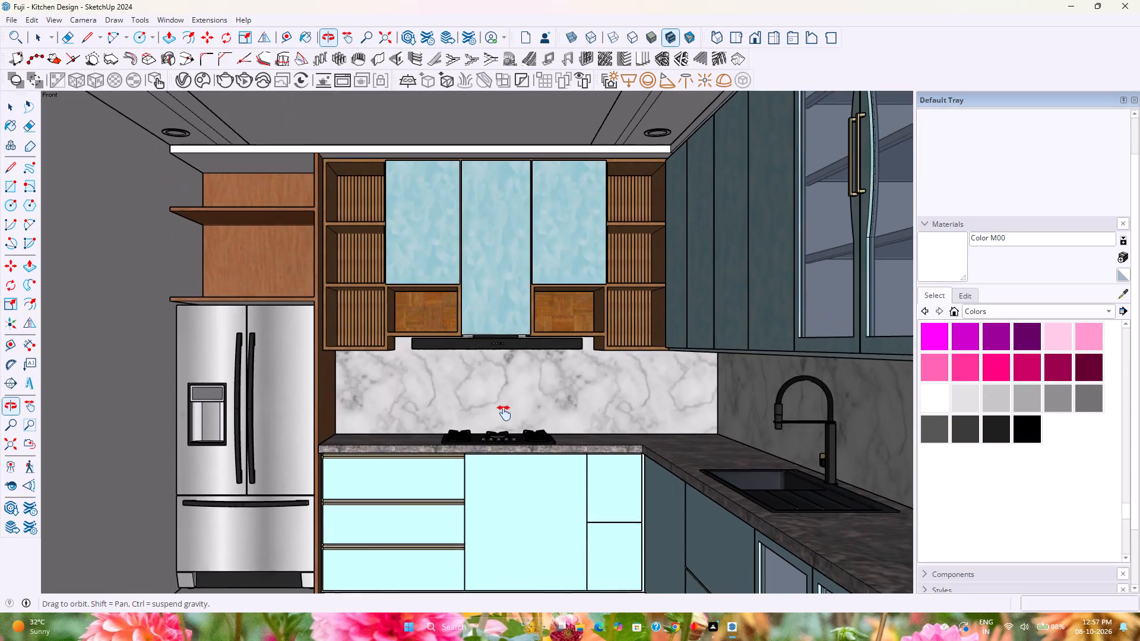
middle_click_drag(504, 413, 504, 418, "shift")
middle_click_drag(512, 417, 498, 388, "shift")
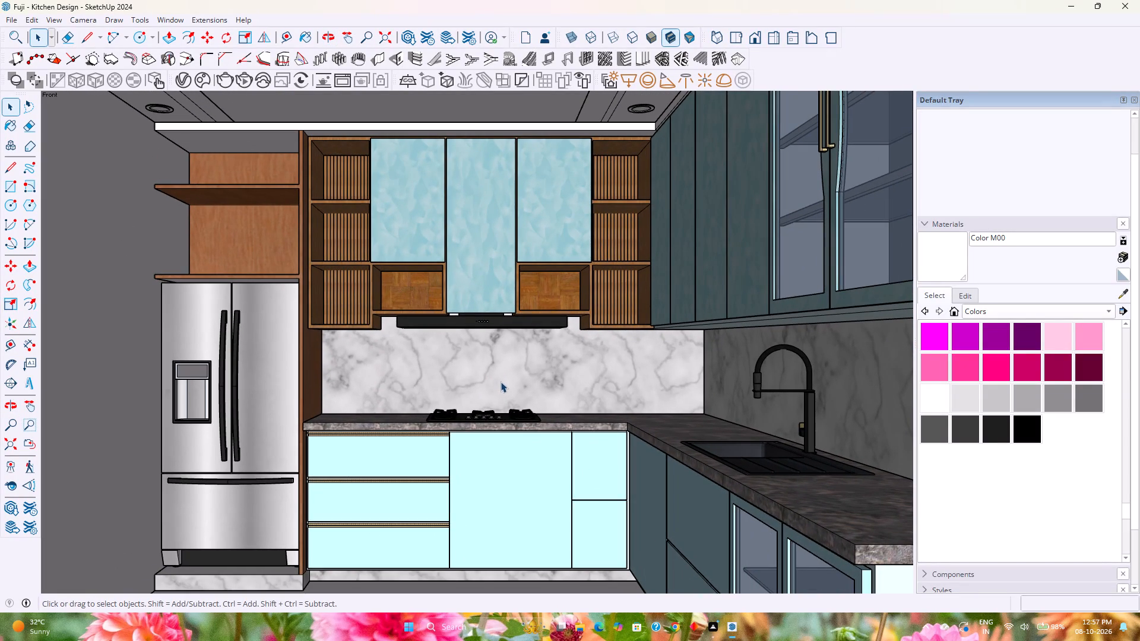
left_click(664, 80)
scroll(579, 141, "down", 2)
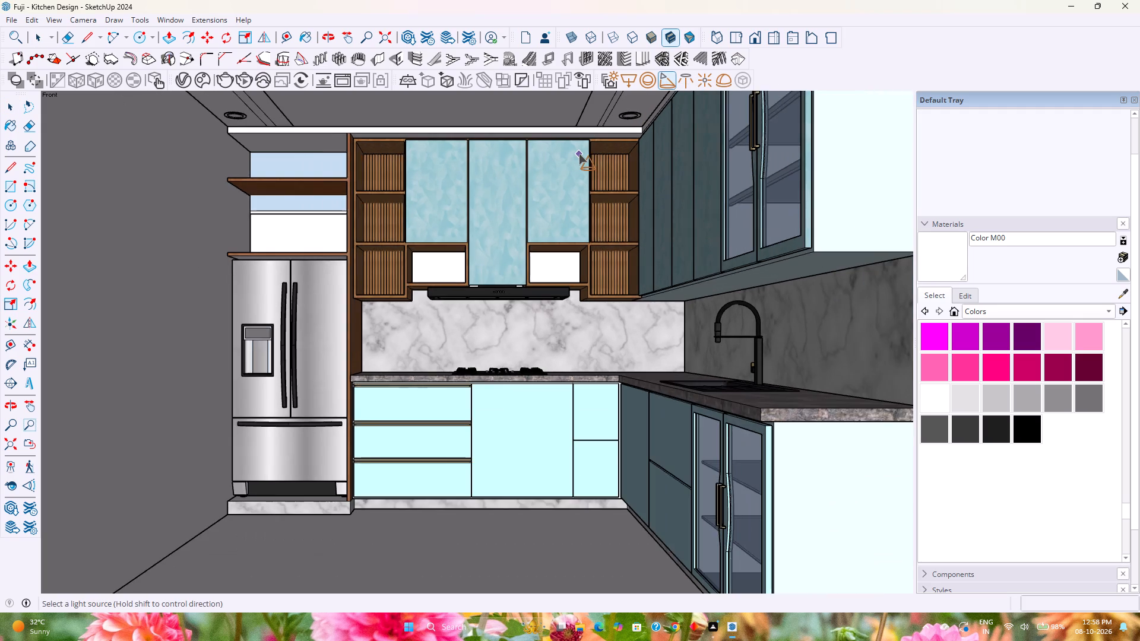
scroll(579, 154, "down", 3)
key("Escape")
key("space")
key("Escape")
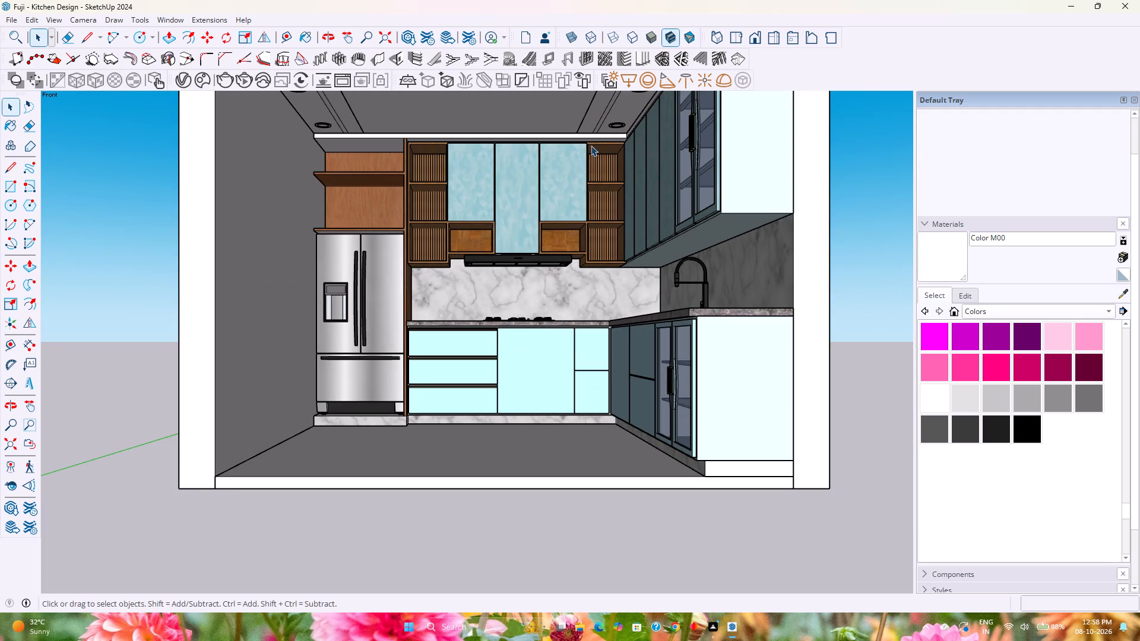
Open the round ceiling light fixture component beside the tall wall cabinets and place a V-Ray spot light at its centre, aimed downward.
scroll(620, 122, "up", 6)
double_click(619, 128)
scroll(617, 128, "up", 5)
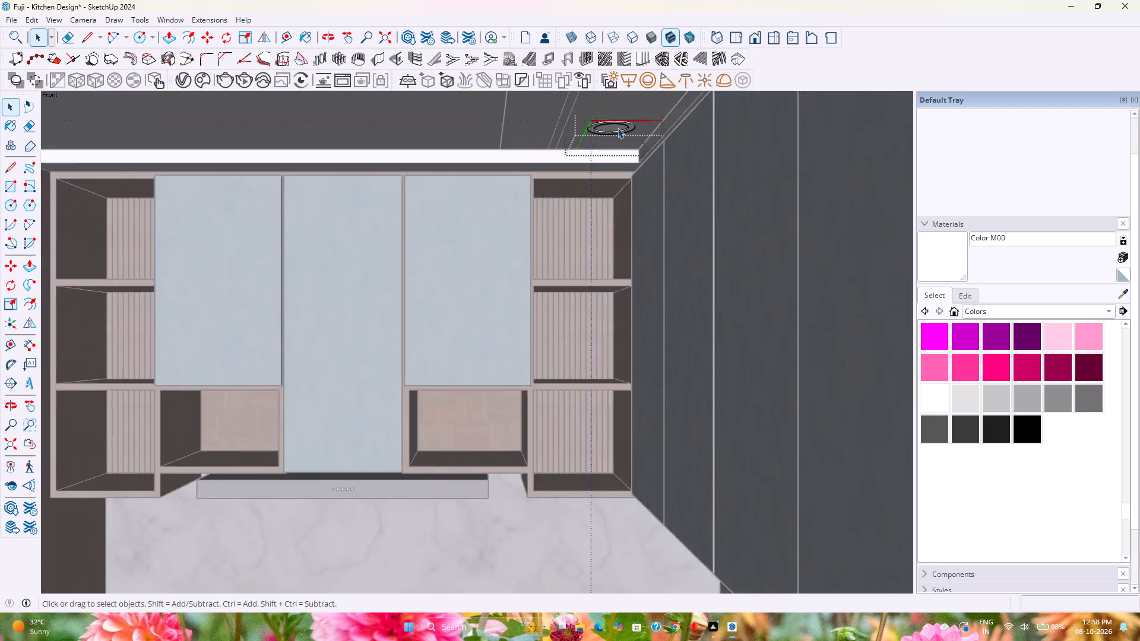
scroll(617, 128, "up", 6)
middle_click_drag(617, 128, 601, 97)
middle_click_drag(596, 123, 612, 207, "shift")
middle_click_drag(610, 208, 610, 184)
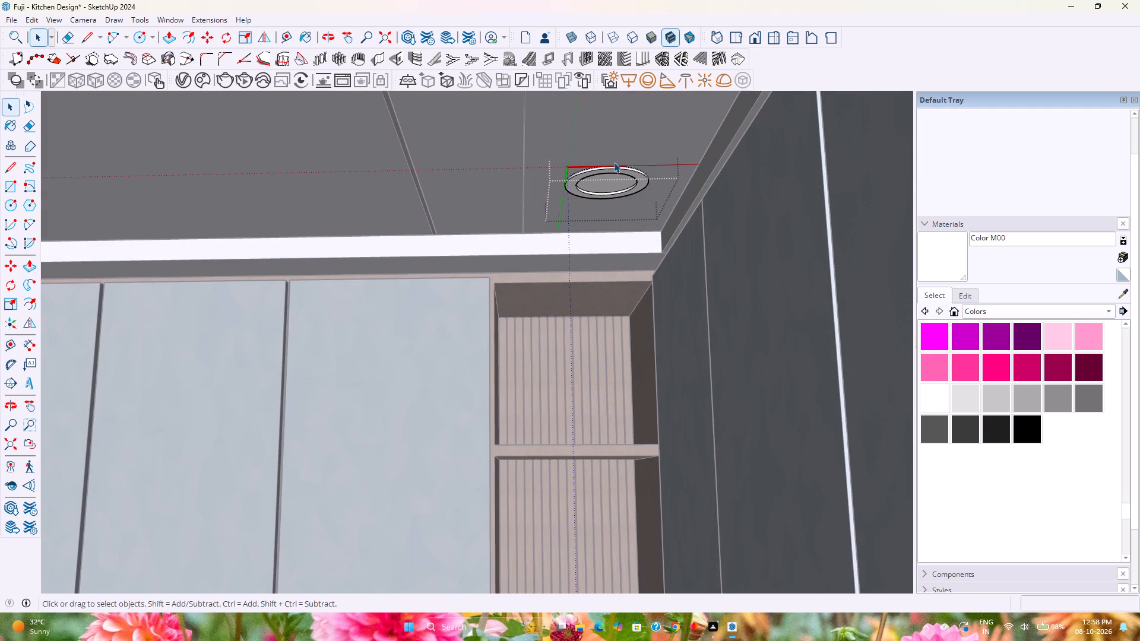
left_click(663, 80)
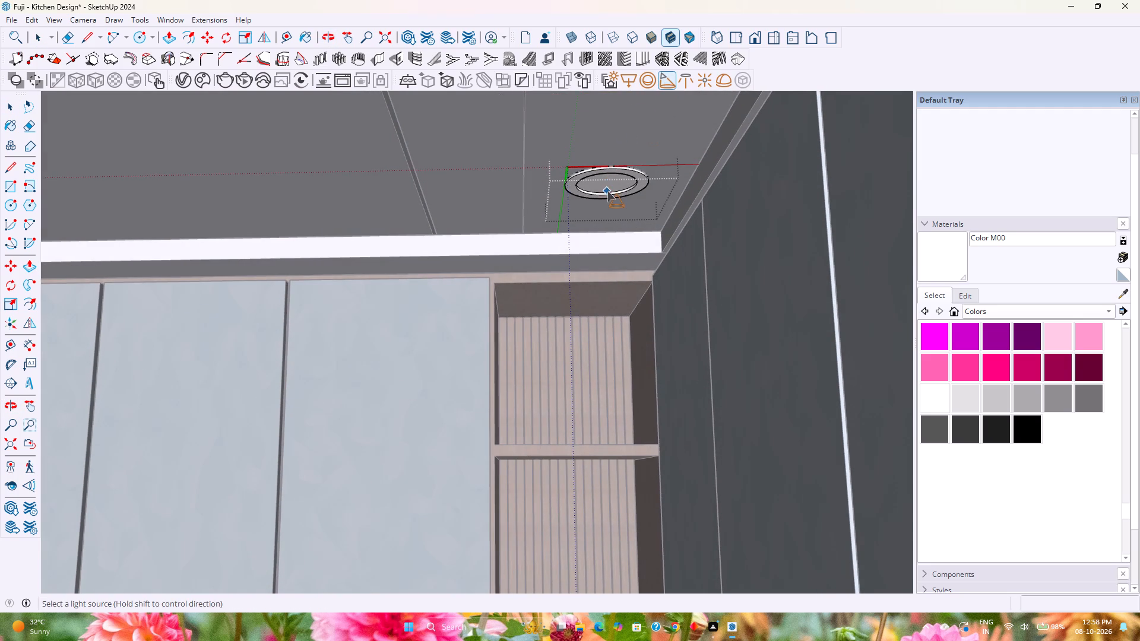
scroll(602, 186, "up", 9)
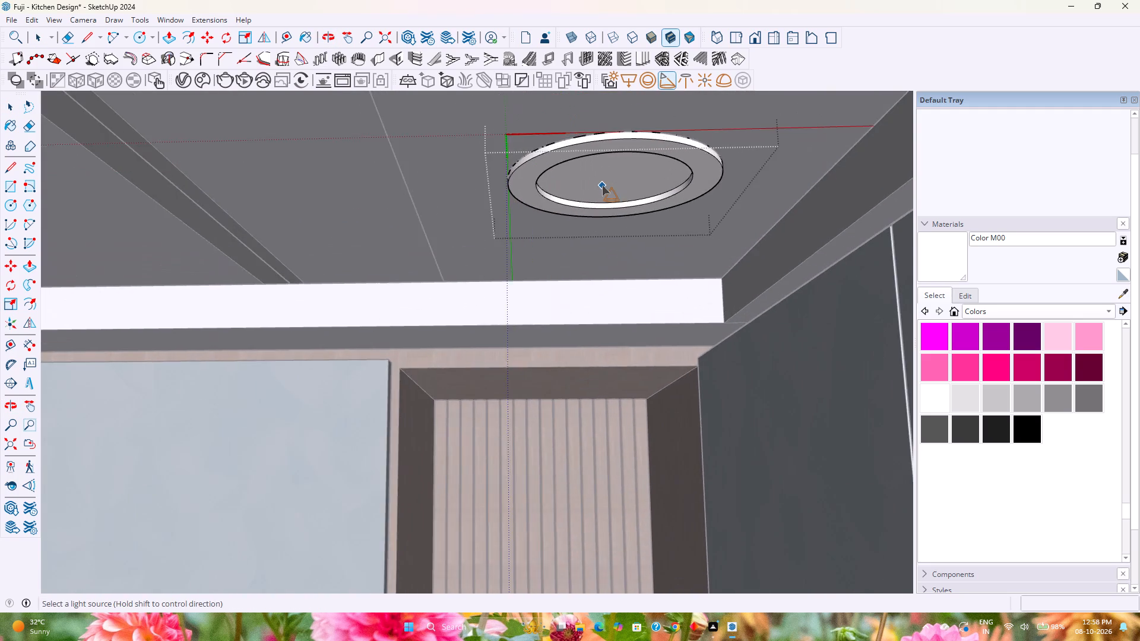
middle_click_drag(602, 185, 617, 116)
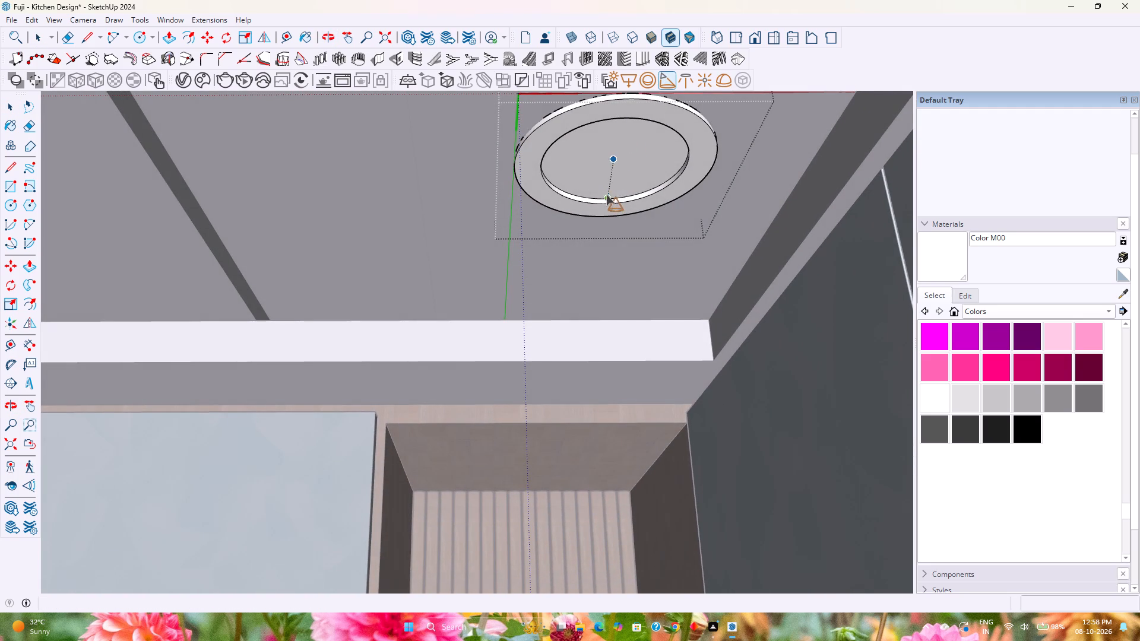
left_click(613, 160)
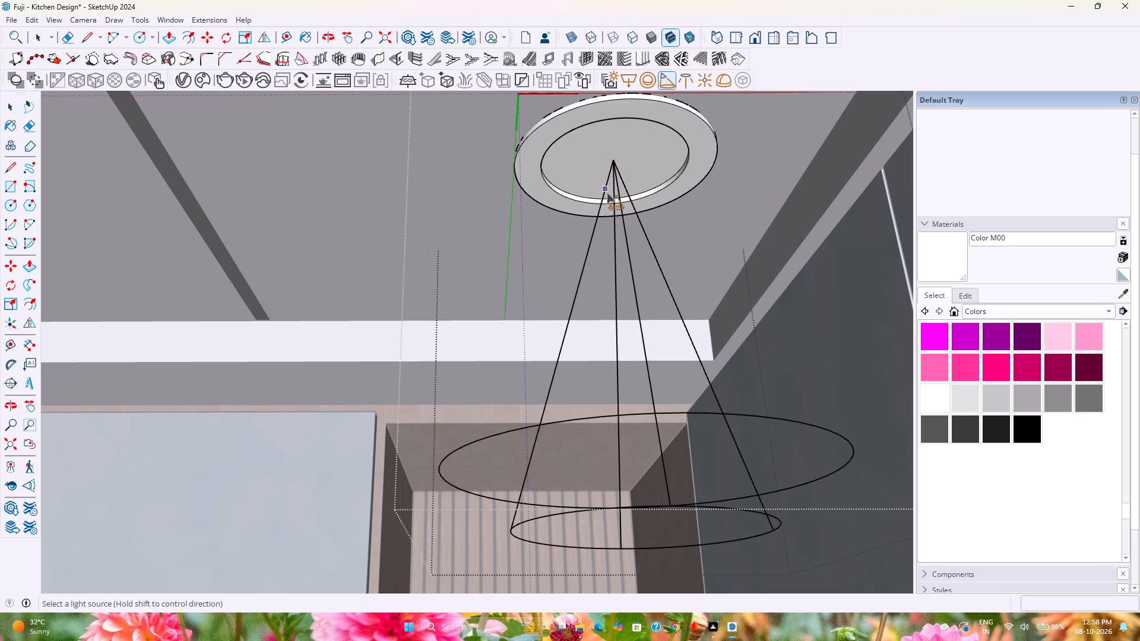
scroll(607, 202, "down", 13)
middle_click_drag(603, 193, 623, 294)
scroll(619, 278, "down", 9)
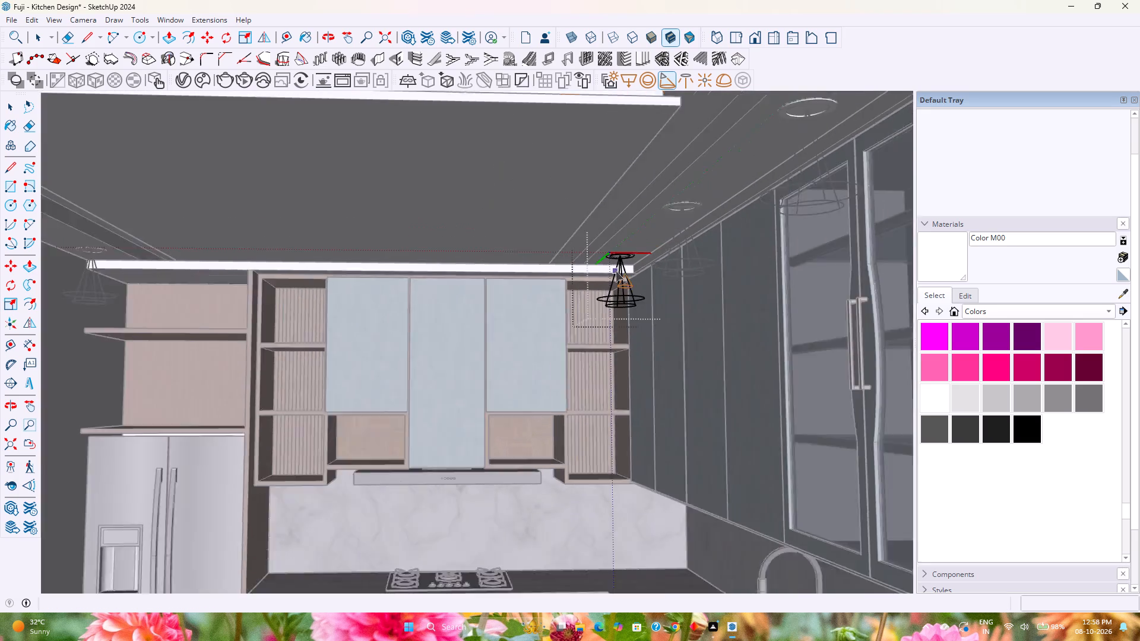
scroll(616, 271, "down", 2)
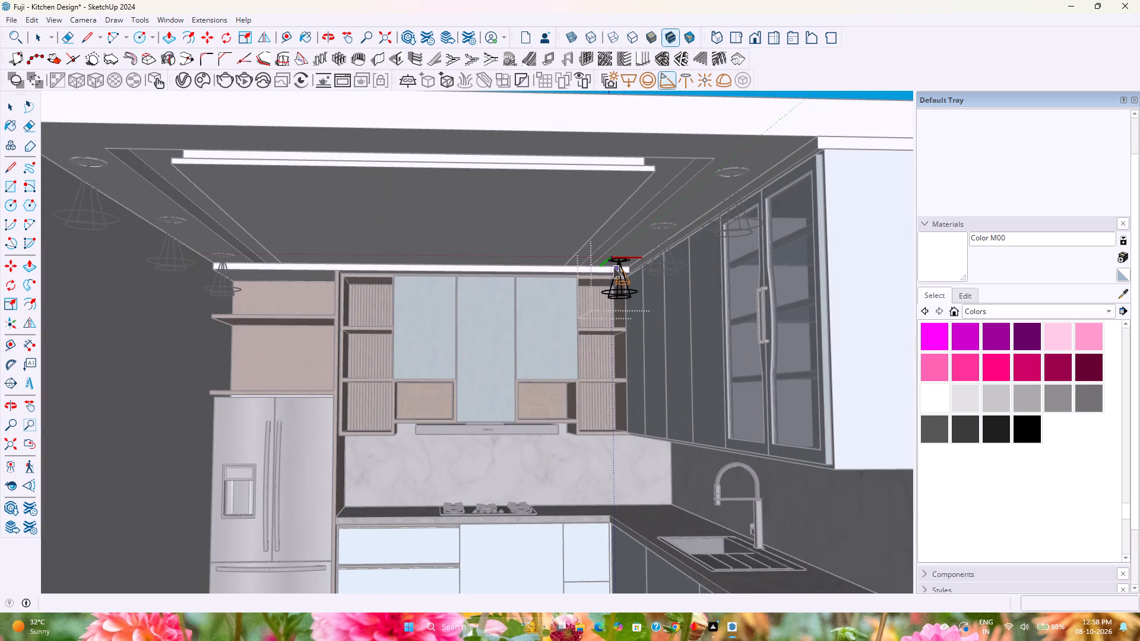
key("Escape")
key("space")
key("Escape")
scroll(612, 266, "down", 4)
middle_click_drag(611, 266, 585, 266)
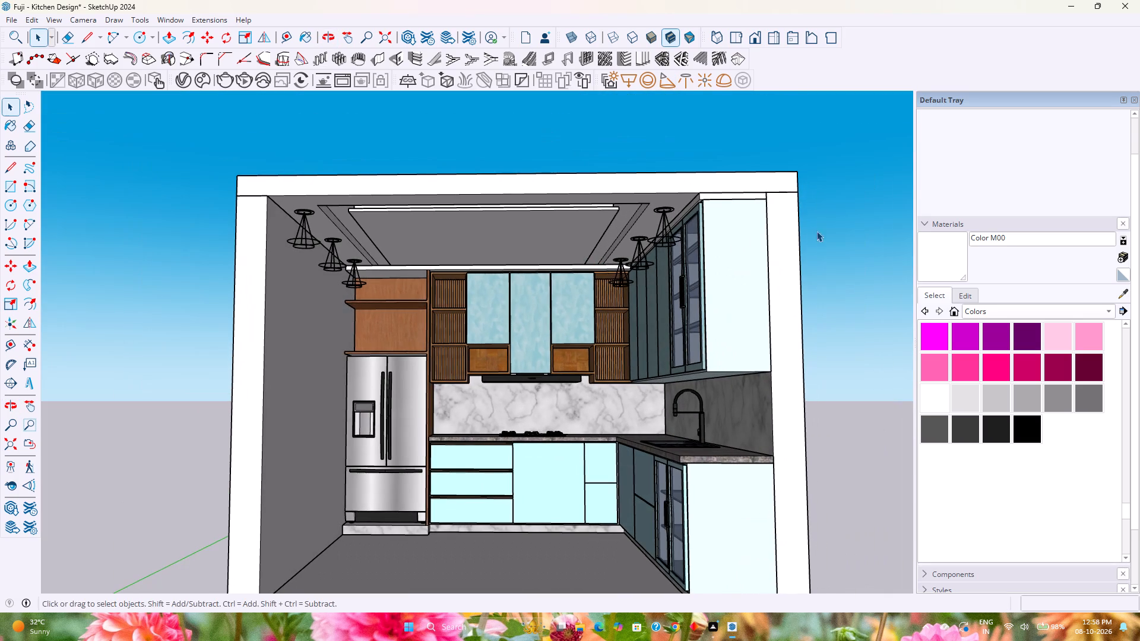
Frame the kitchen interior from the standard Front view, render it with V-Ray and review the result.
left_click(752, 33)
scroll(514, 251, "up", 7)
middle_click_drag(517, 256, 527, 238, "shift")
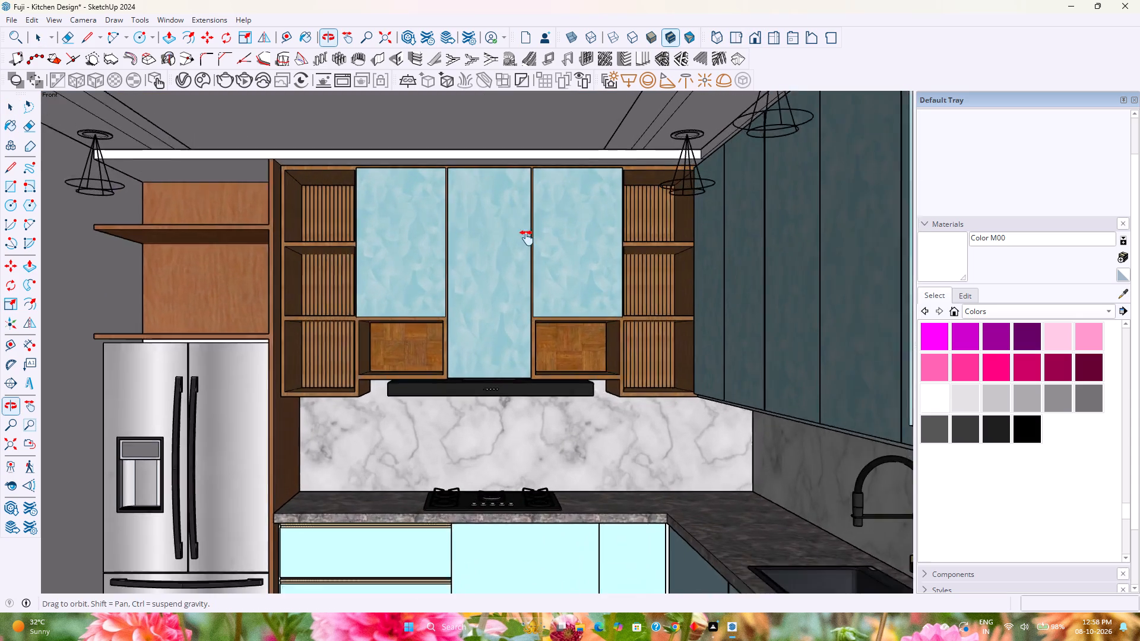
middle_click_drag(527, 238, 553, 188, "shift")
scroll(553, 188, "down", 1)
middle_click_drag(553, 188, 528, 214, "shift")
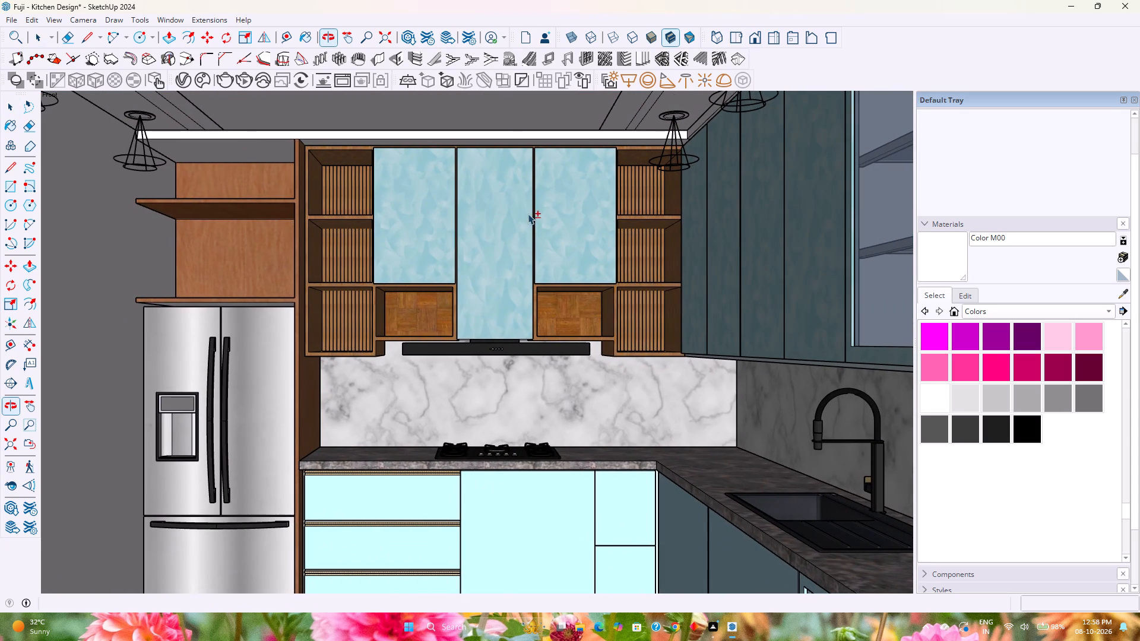
middle_click_drag(470, 242, 422, 215, "shift")
scroll(422, 215, "down", 1)
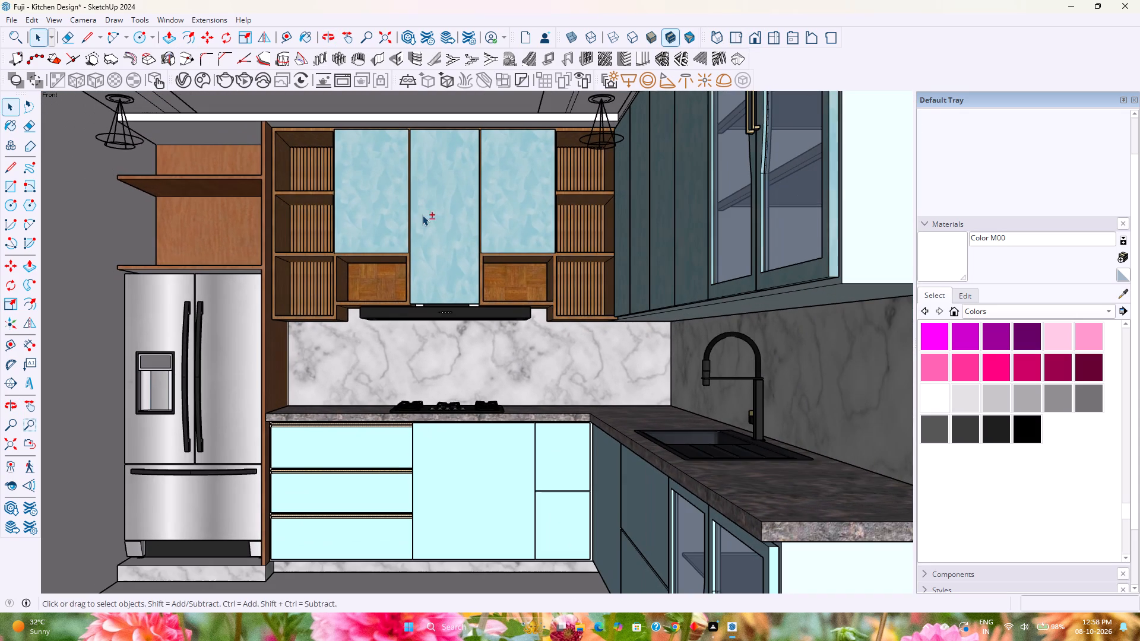
middle_click_drag(422, 219, 435, 231, "shift")
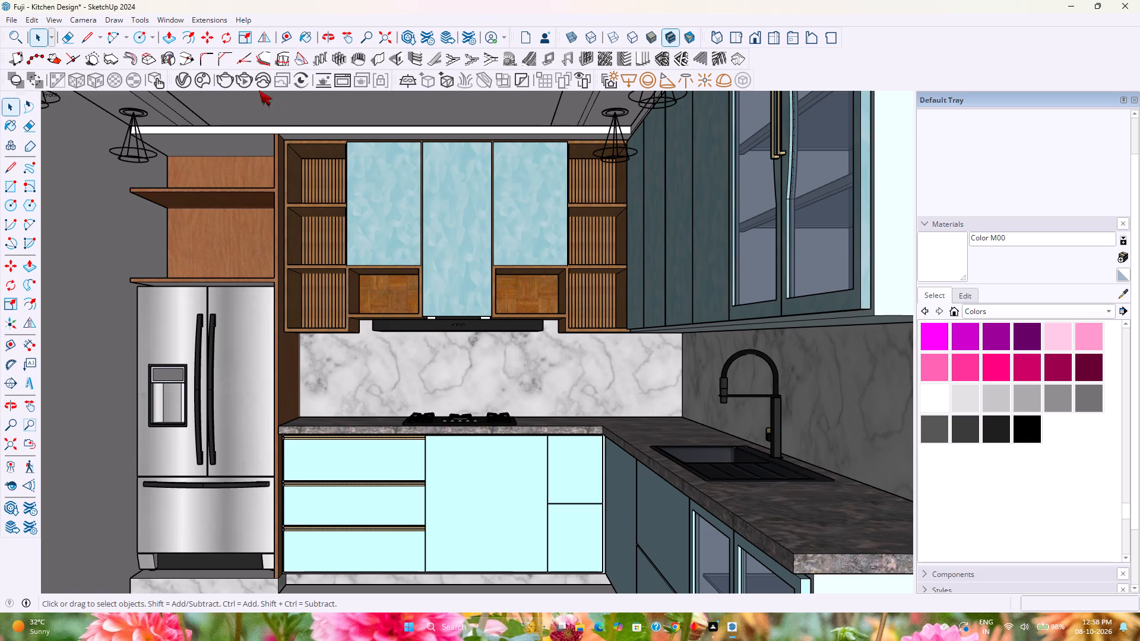
left_click(246, 87)
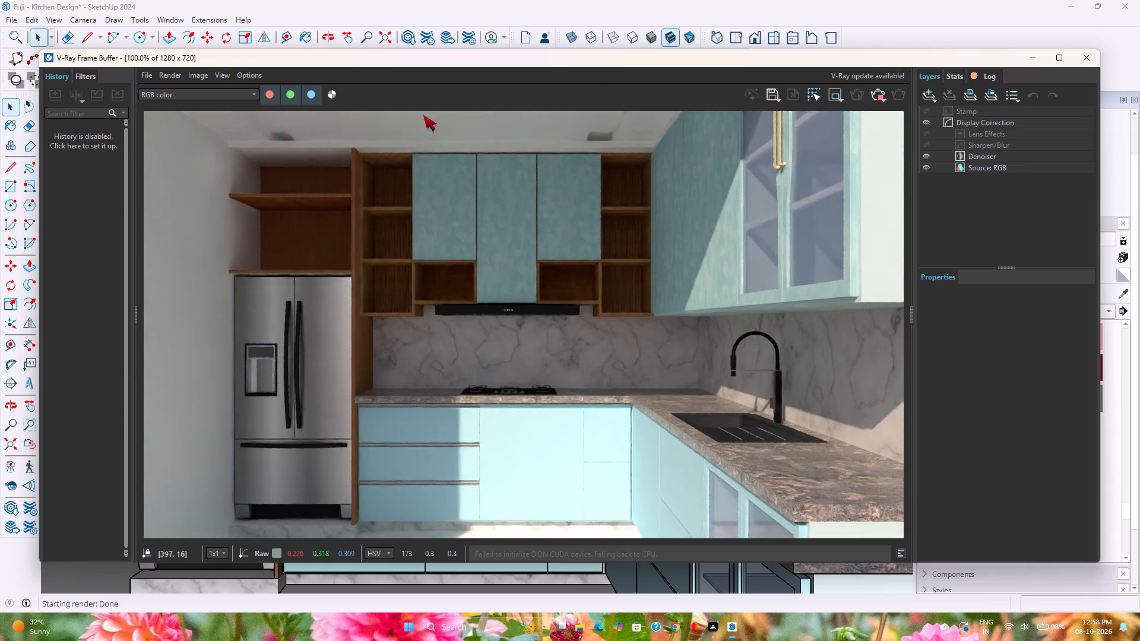
left_click(1060, 55)
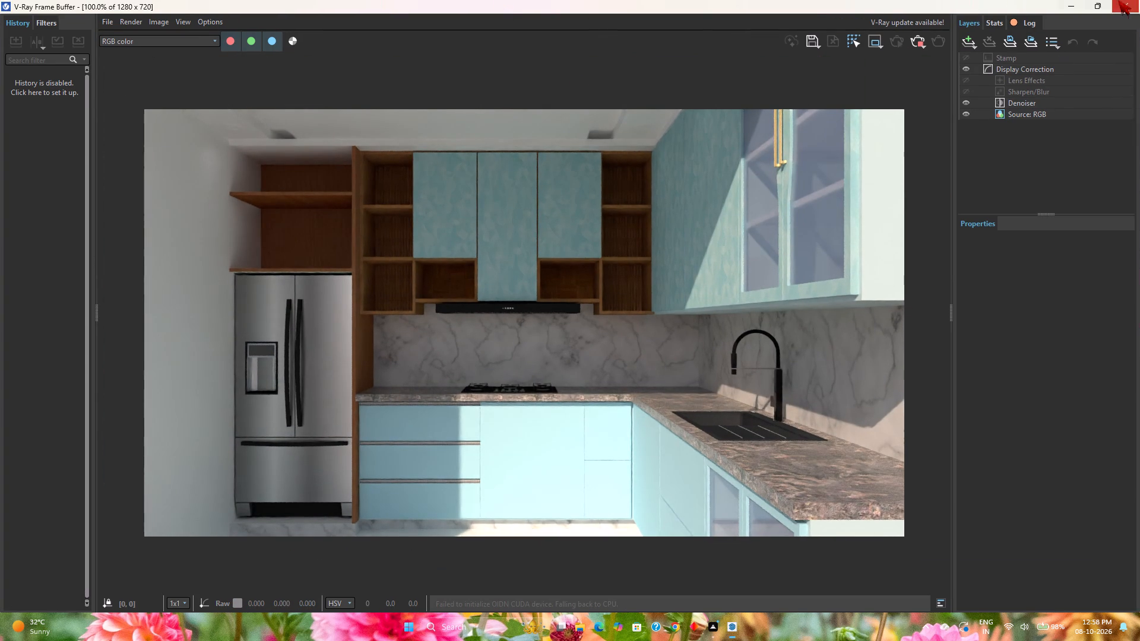
left_click(1098, 5)
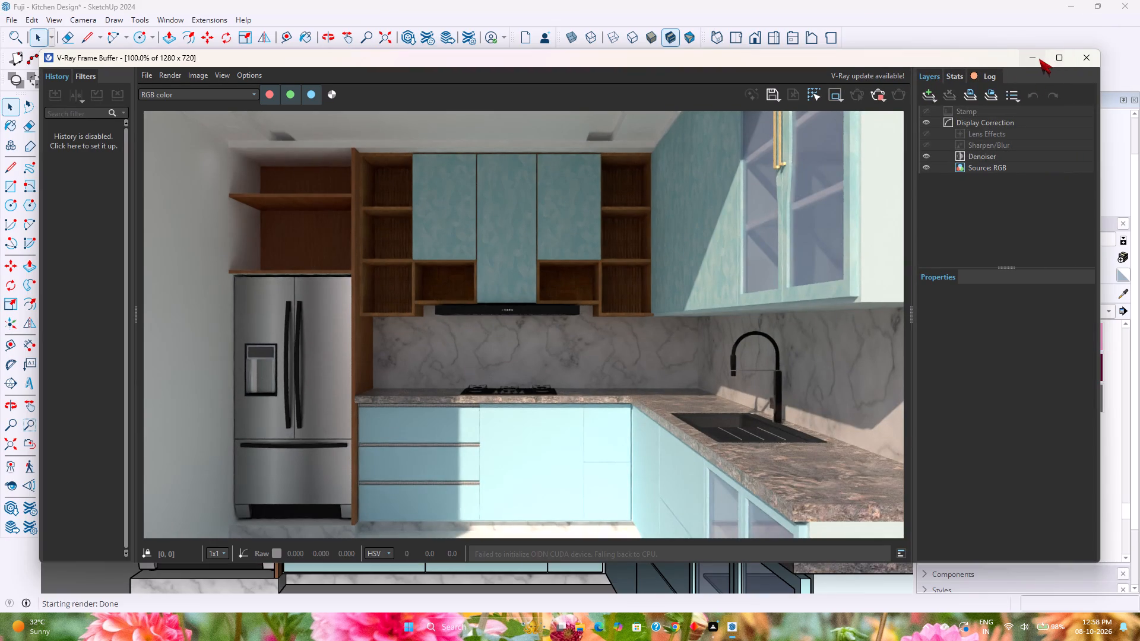
left_click(1039, 59)
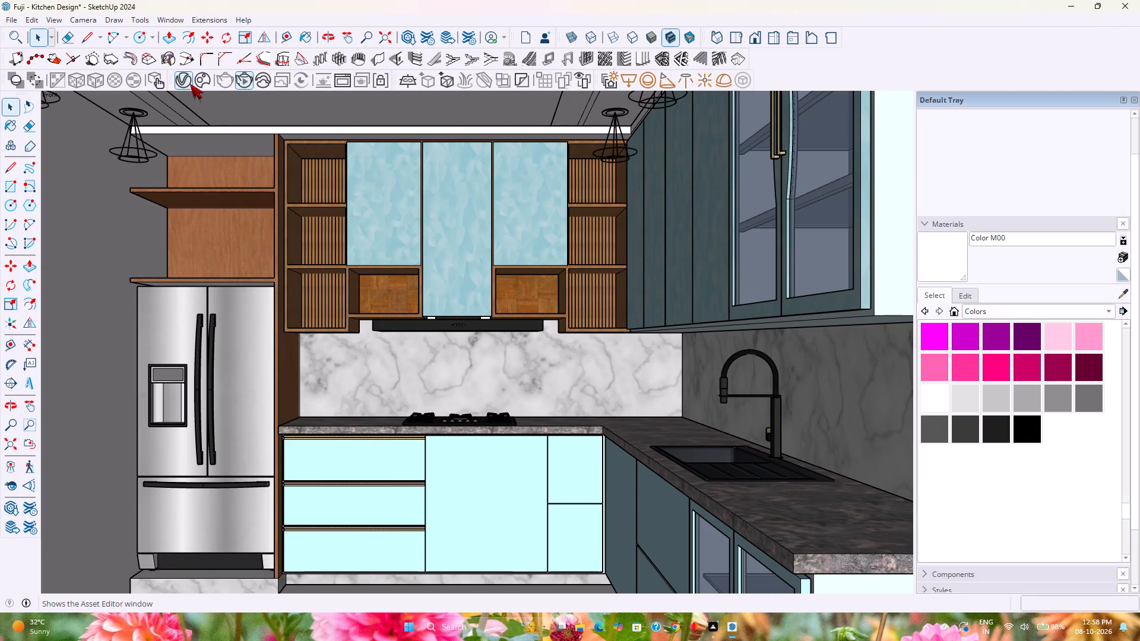
Set the Spot Light's intensity to 6000 in the V-Ray Asset Editor.
left_click(188, 82)
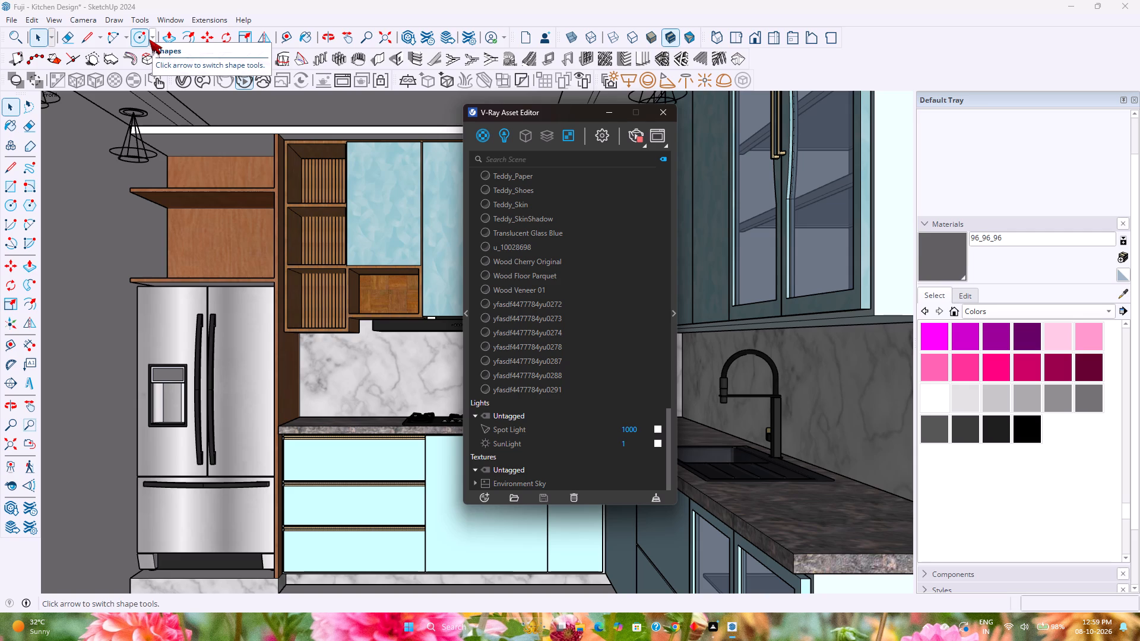
left_click(506, 132)
left_click(510, 203)
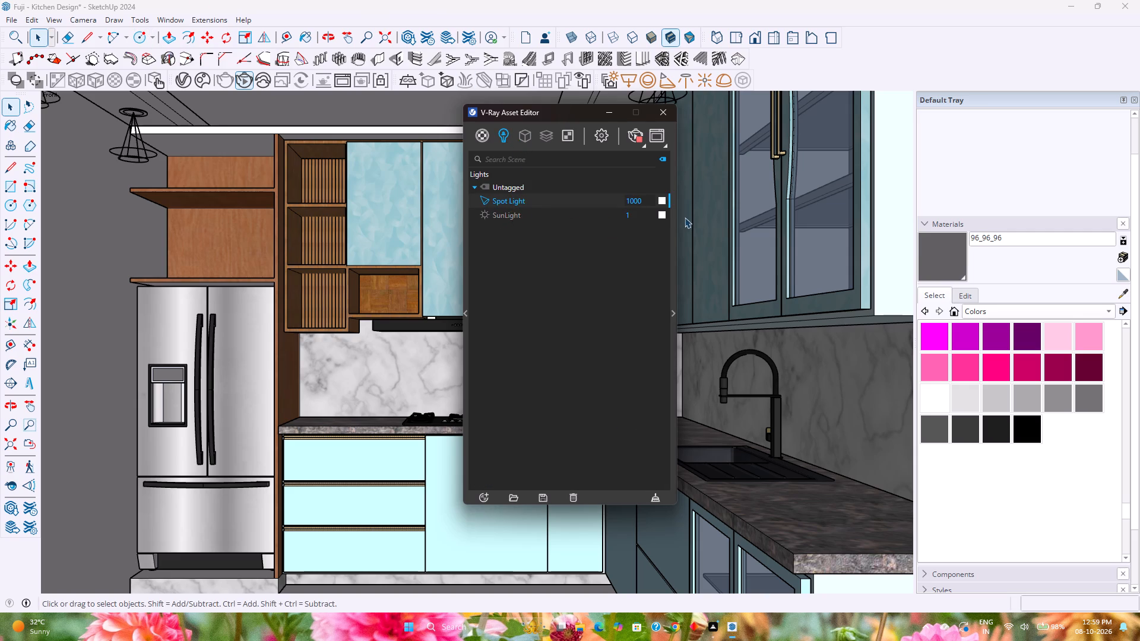
double_click(641, 202)
type("6000")
key("Return")
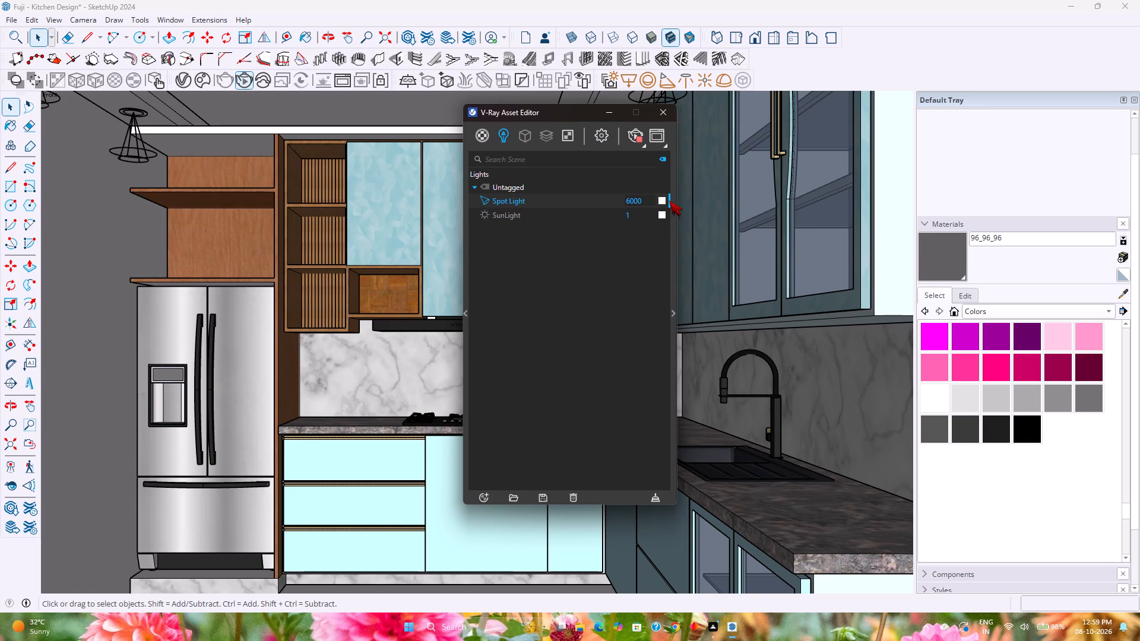
Expand the Spot Light's parameters and change its units, trying Radiance (W/m^2/sr) before choosing Radiant power (W).
left_click(669, 201)
left_click(672, 201)
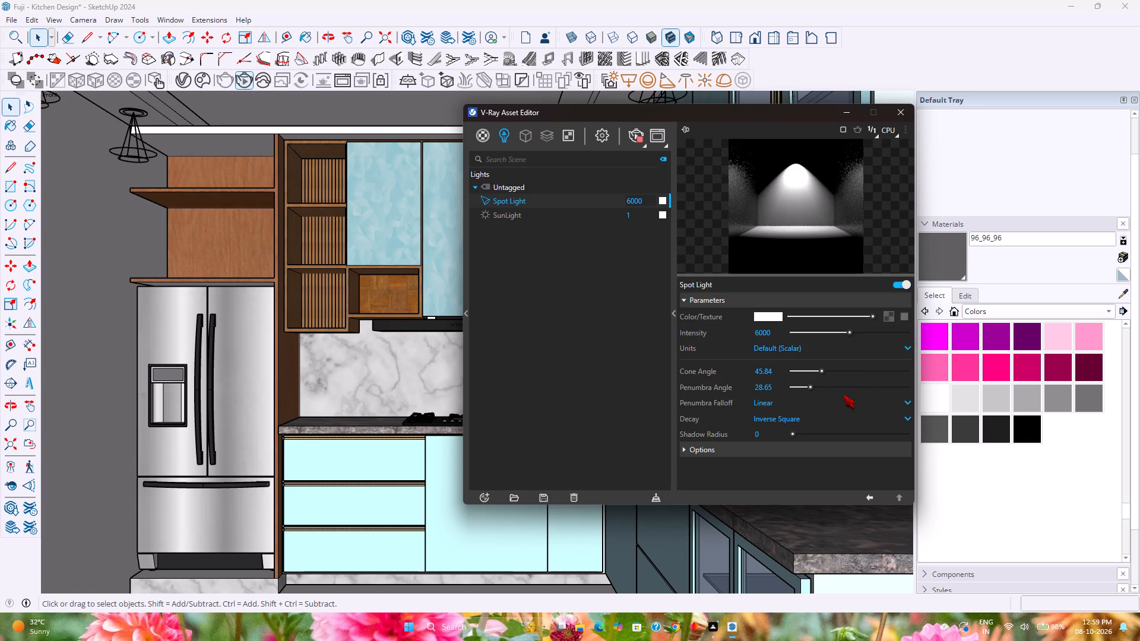
left_click(851, 351)
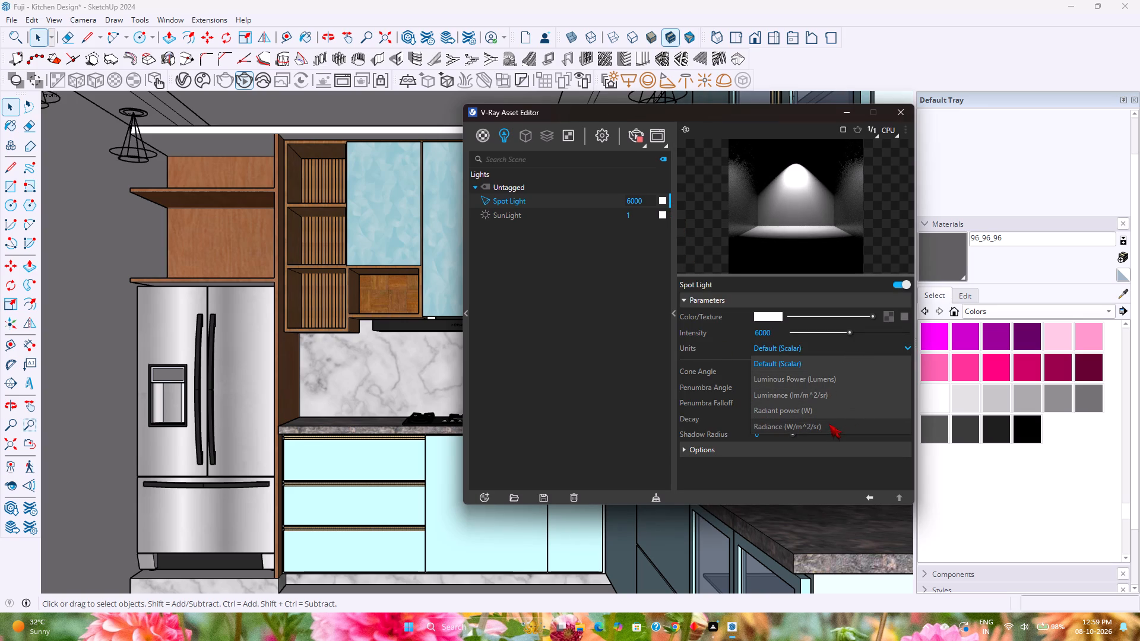
left_click(829, 424)
left_click(812, 346)
left_click(791, 412)
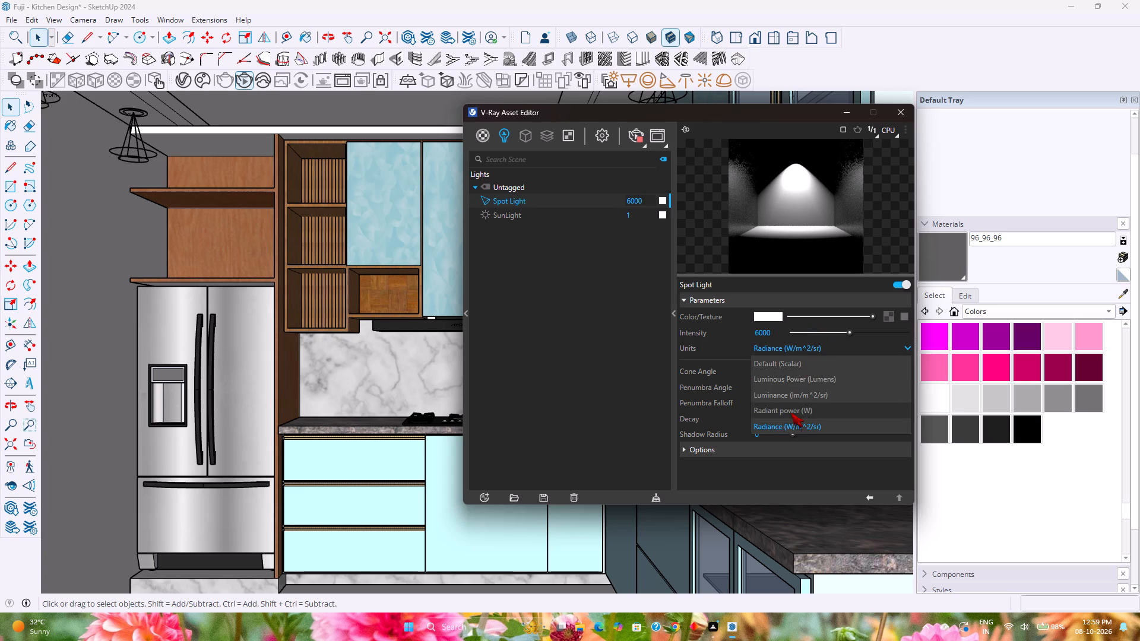
Set the Spot Light's intensity to 2000.
triple_click(777, 334)
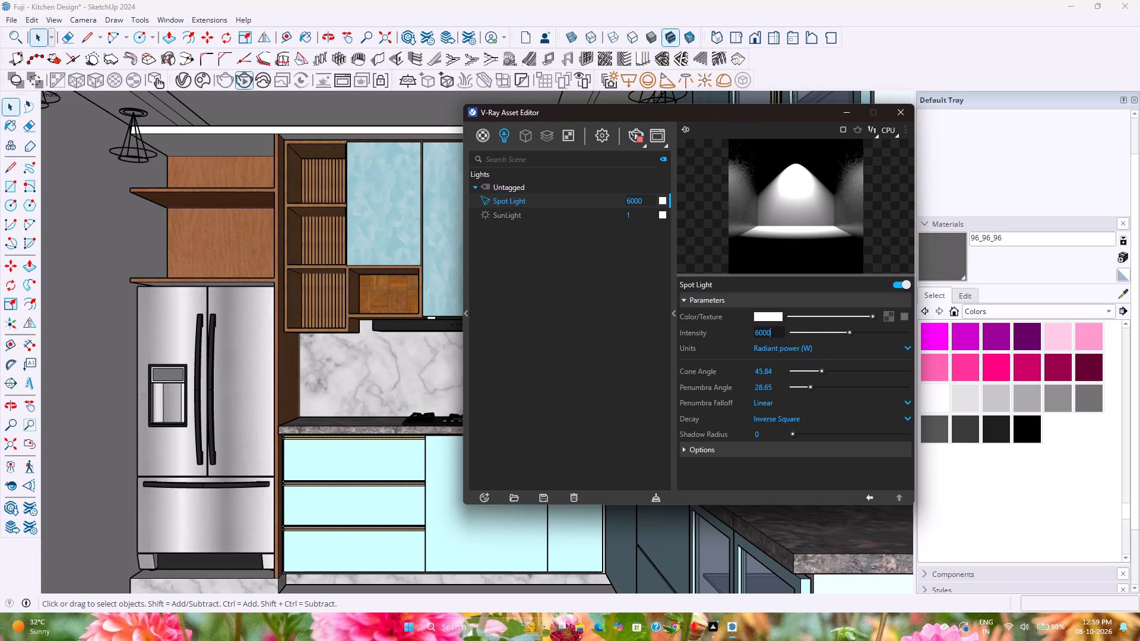
type("2000")
key("Return")
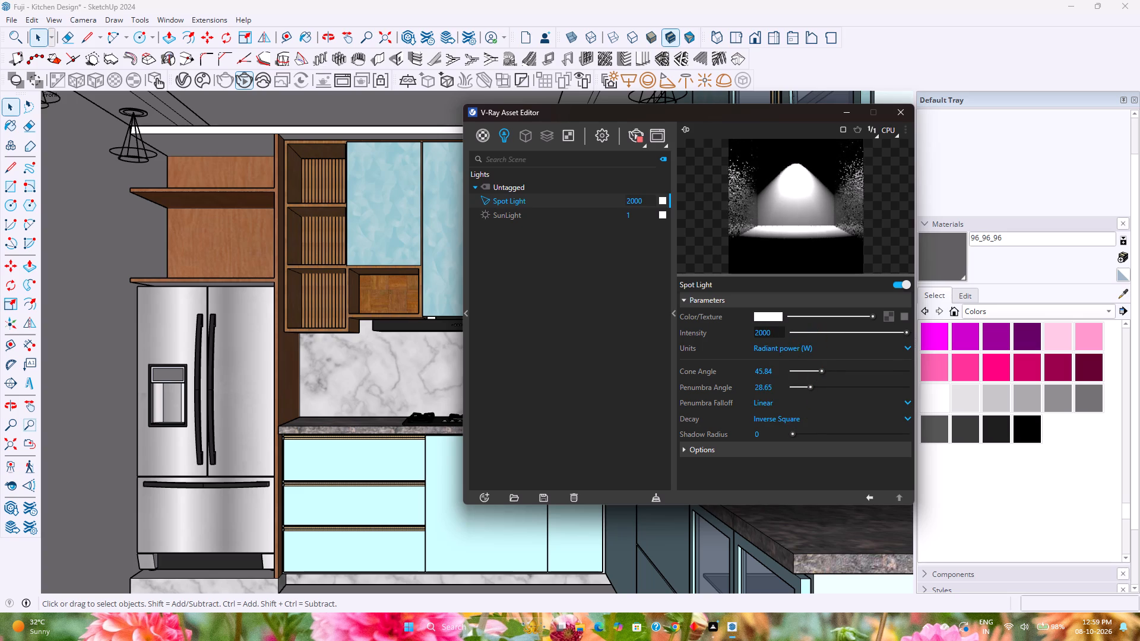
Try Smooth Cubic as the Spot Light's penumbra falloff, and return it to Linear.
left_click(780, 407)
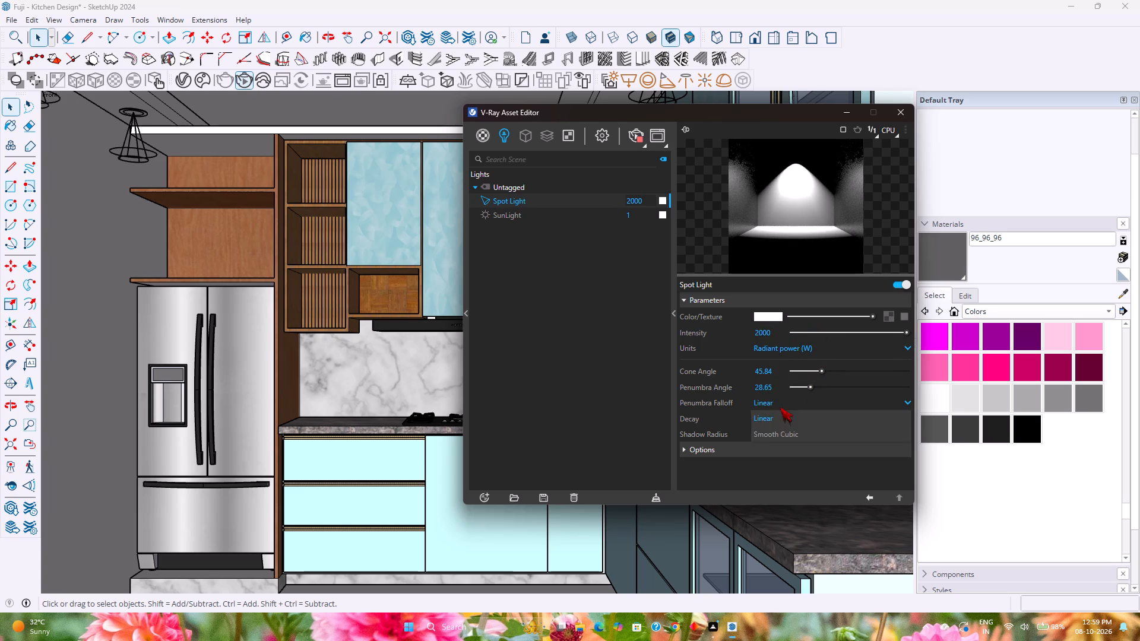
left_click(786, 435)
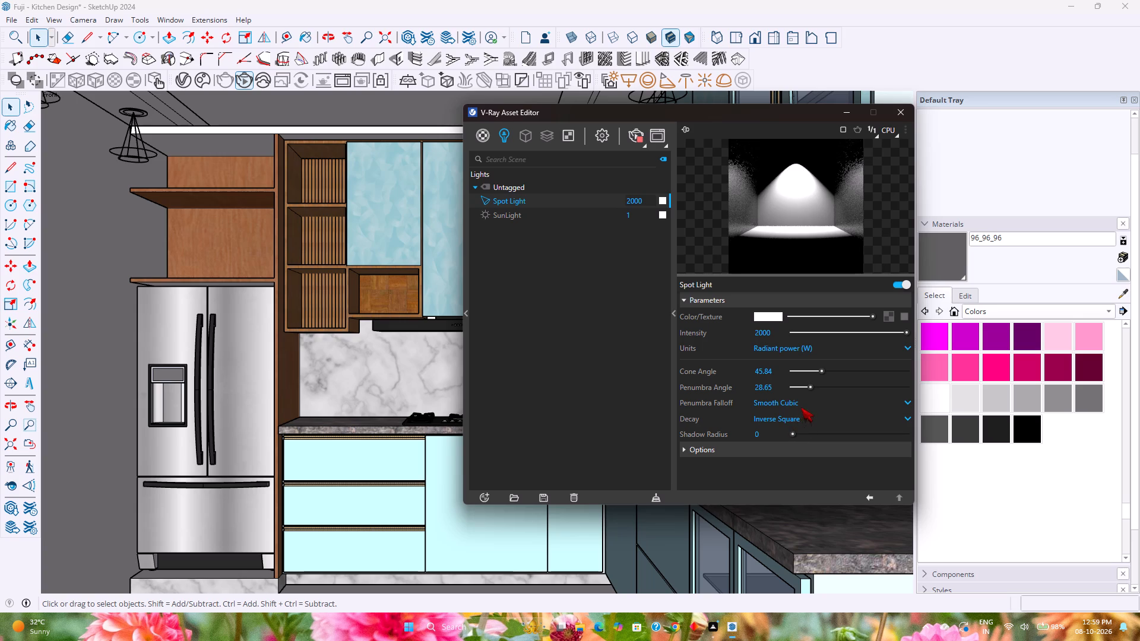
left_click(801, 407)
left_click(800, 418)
Change the Spot Light's decay, trying Inverse Cube before choosing Inverse.
left_click(800, 418)
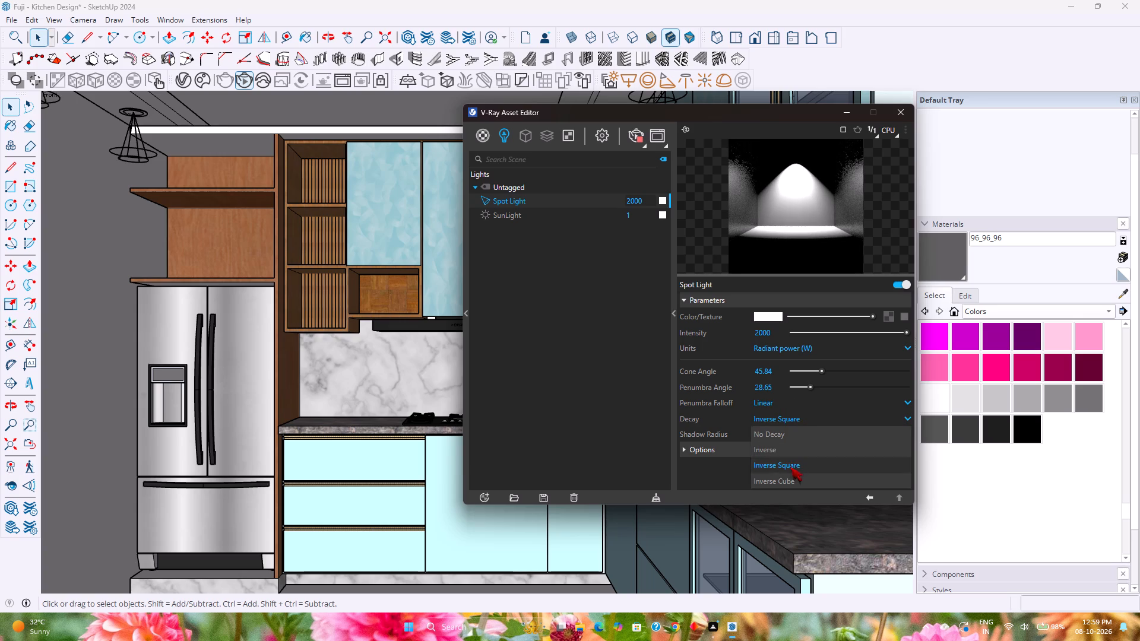
left_click(790, 478)
left_click(796, 417)
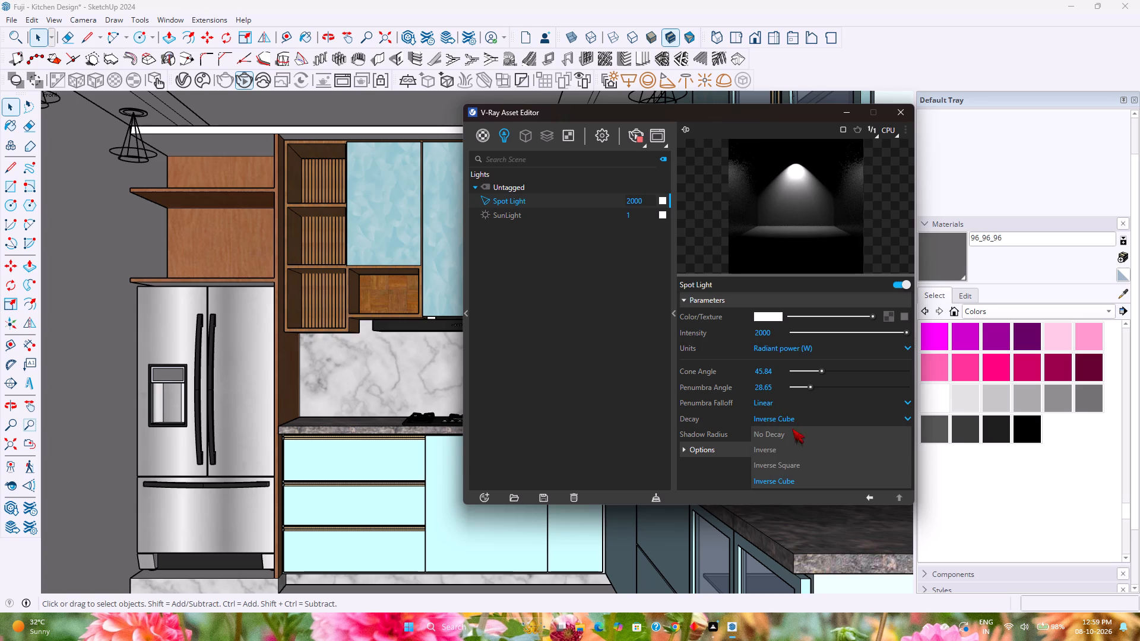
left_click(787, 455)
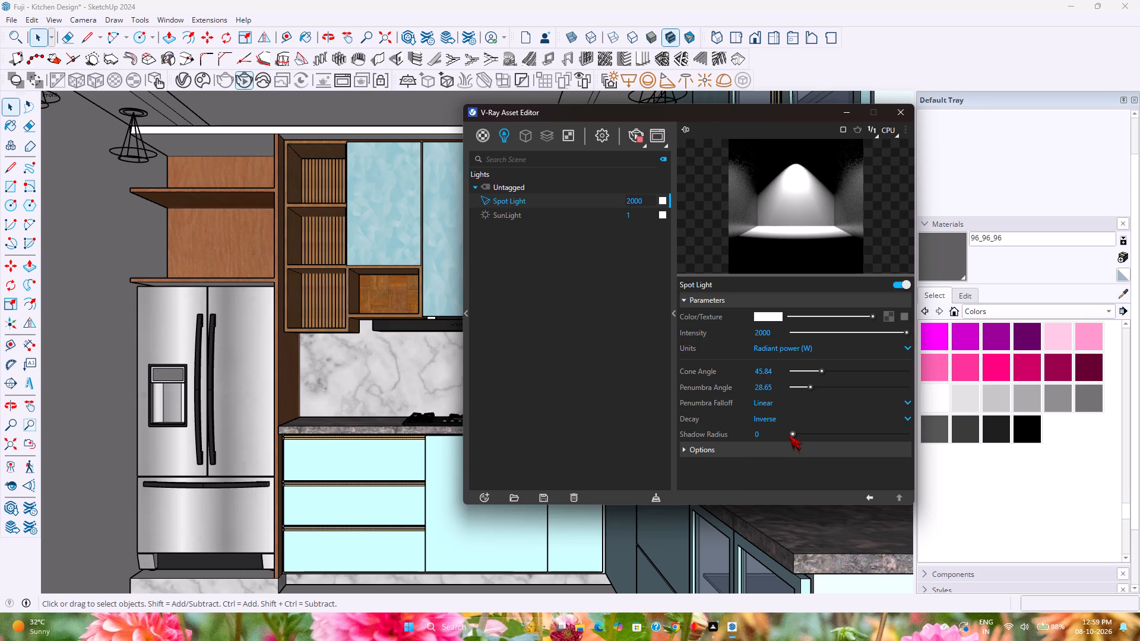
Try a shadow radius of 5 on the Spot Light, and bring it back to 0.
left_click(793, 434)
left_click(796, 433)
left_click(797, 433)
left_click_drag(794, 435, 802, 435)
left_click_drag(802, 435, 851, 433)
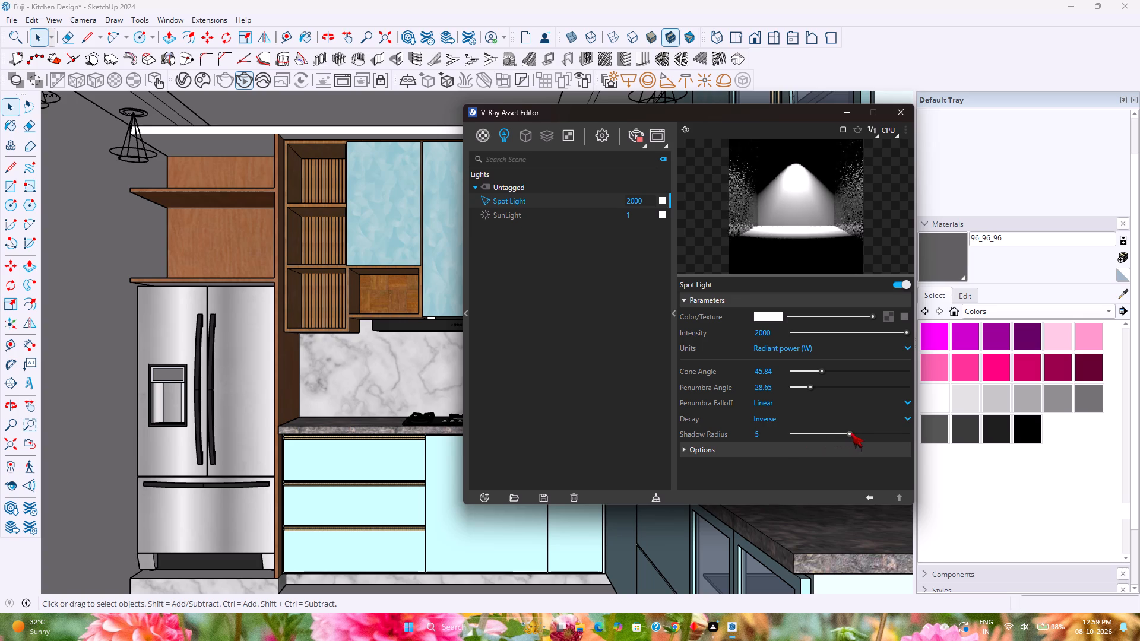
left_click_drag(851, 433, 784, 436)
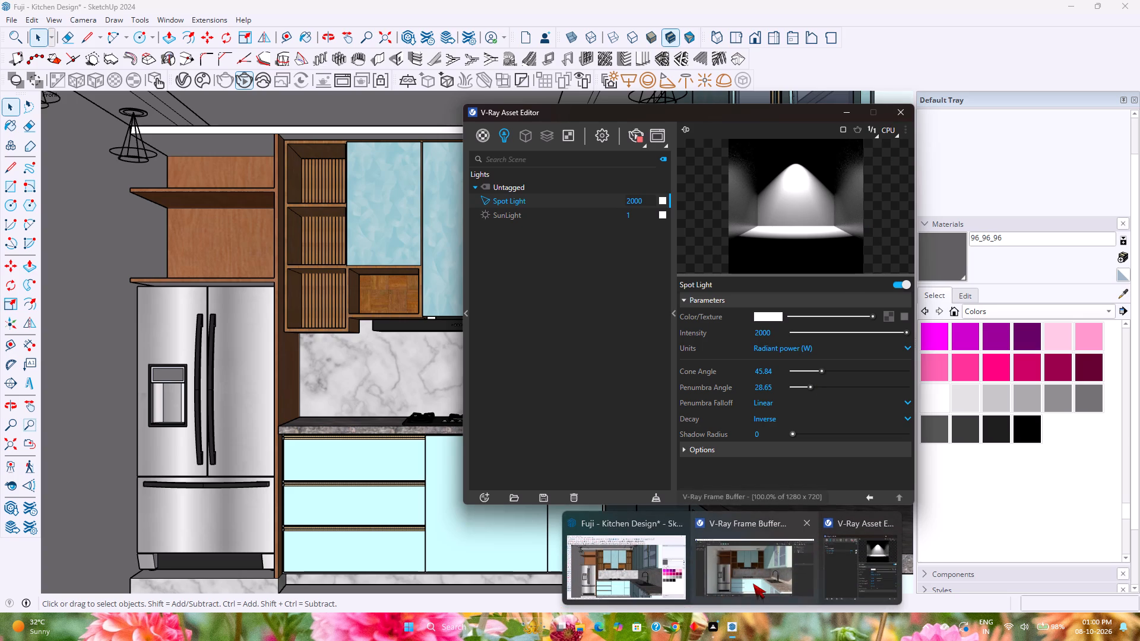
Check the kitchen render in the V-Ray Frame Buffer and return to the Asset Editor.
left_click(753, 583)
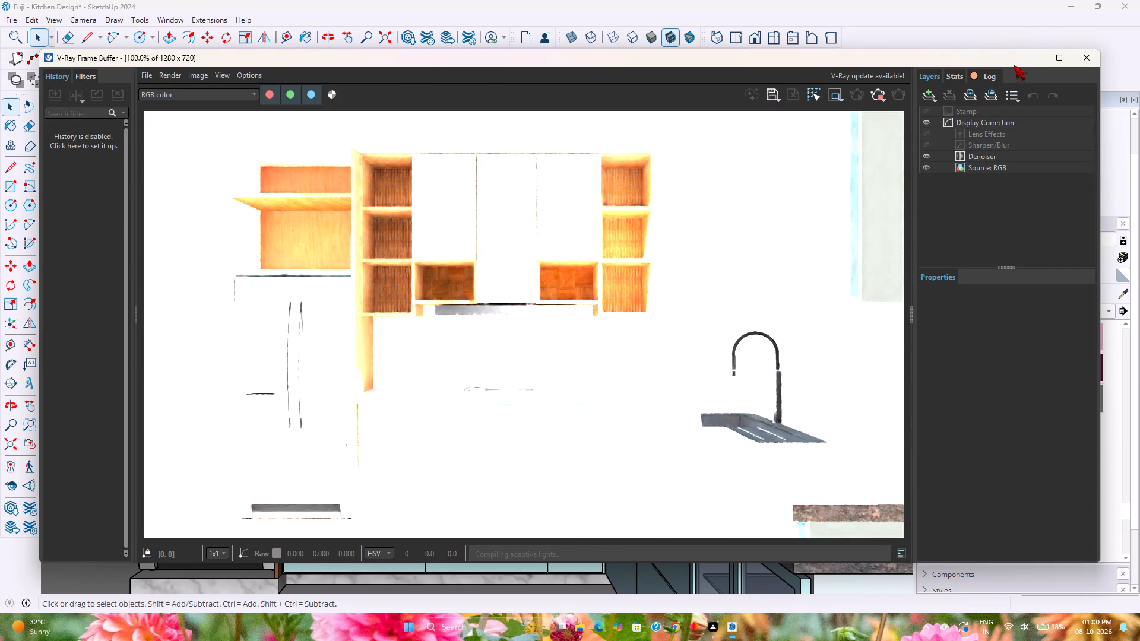
left_click(1027, 53)
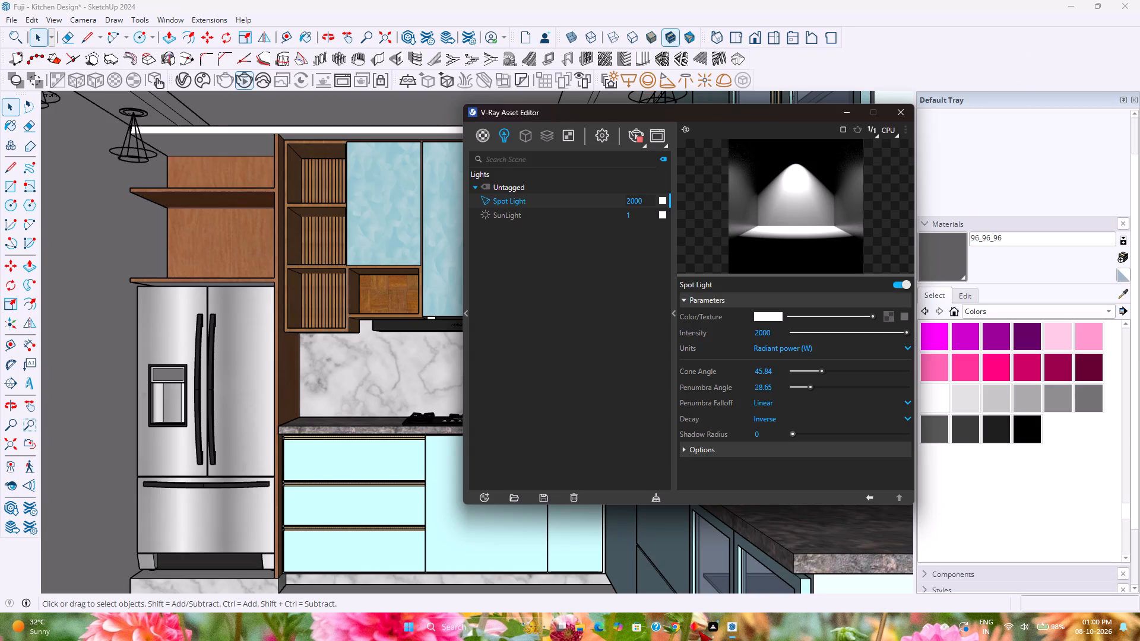